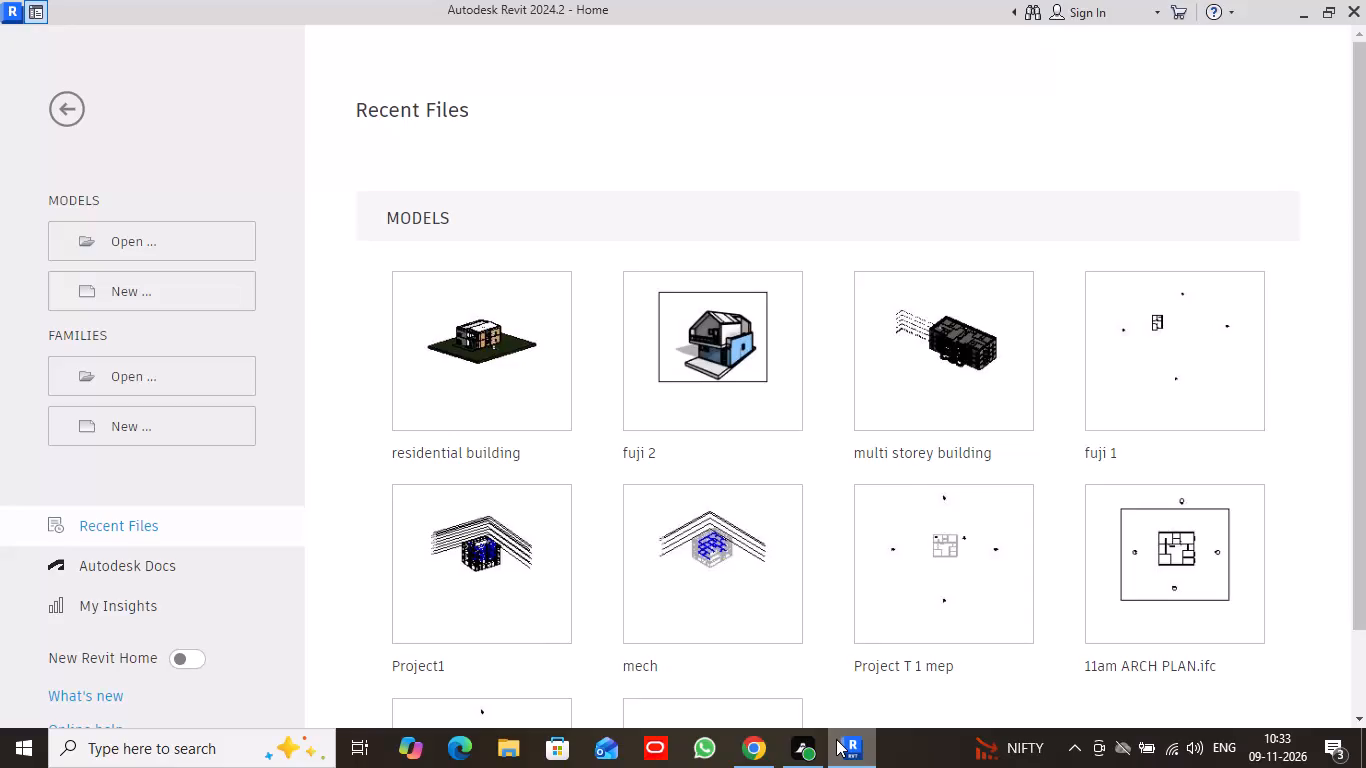
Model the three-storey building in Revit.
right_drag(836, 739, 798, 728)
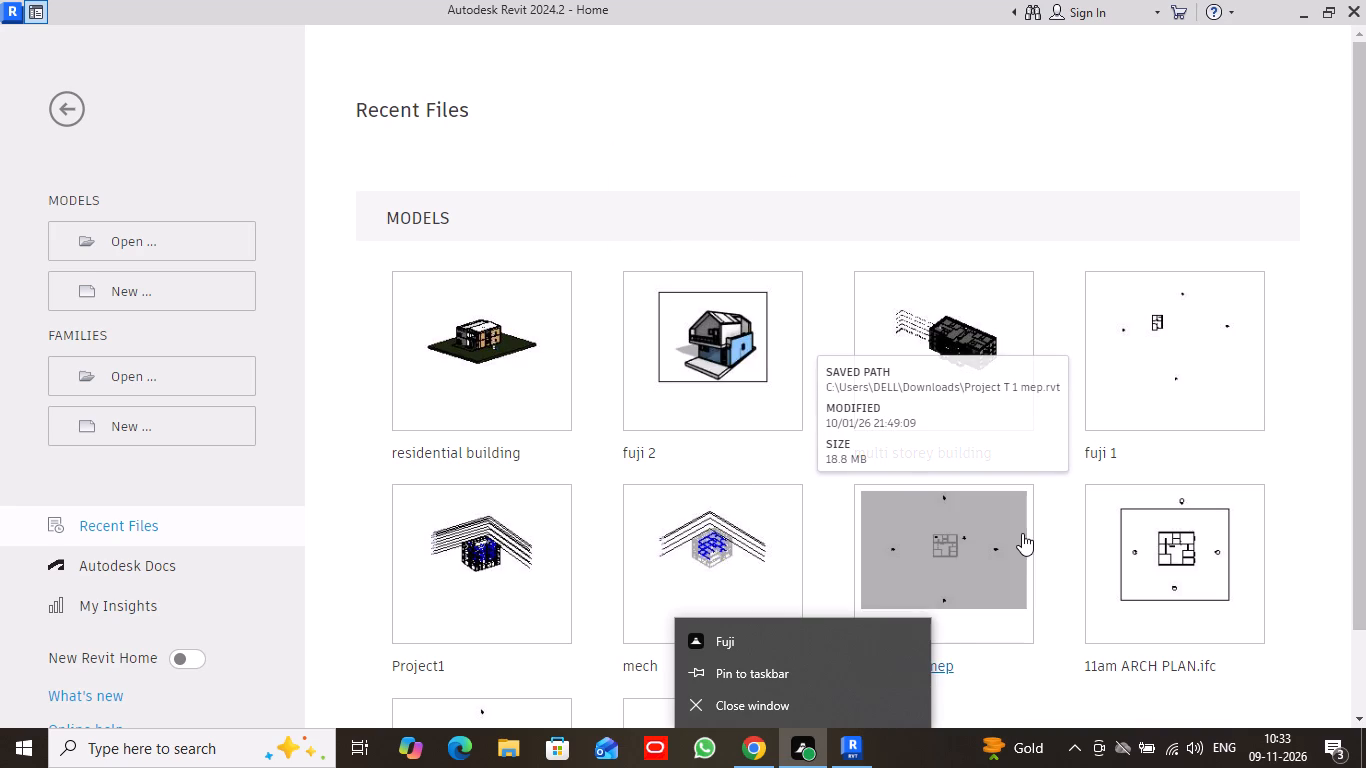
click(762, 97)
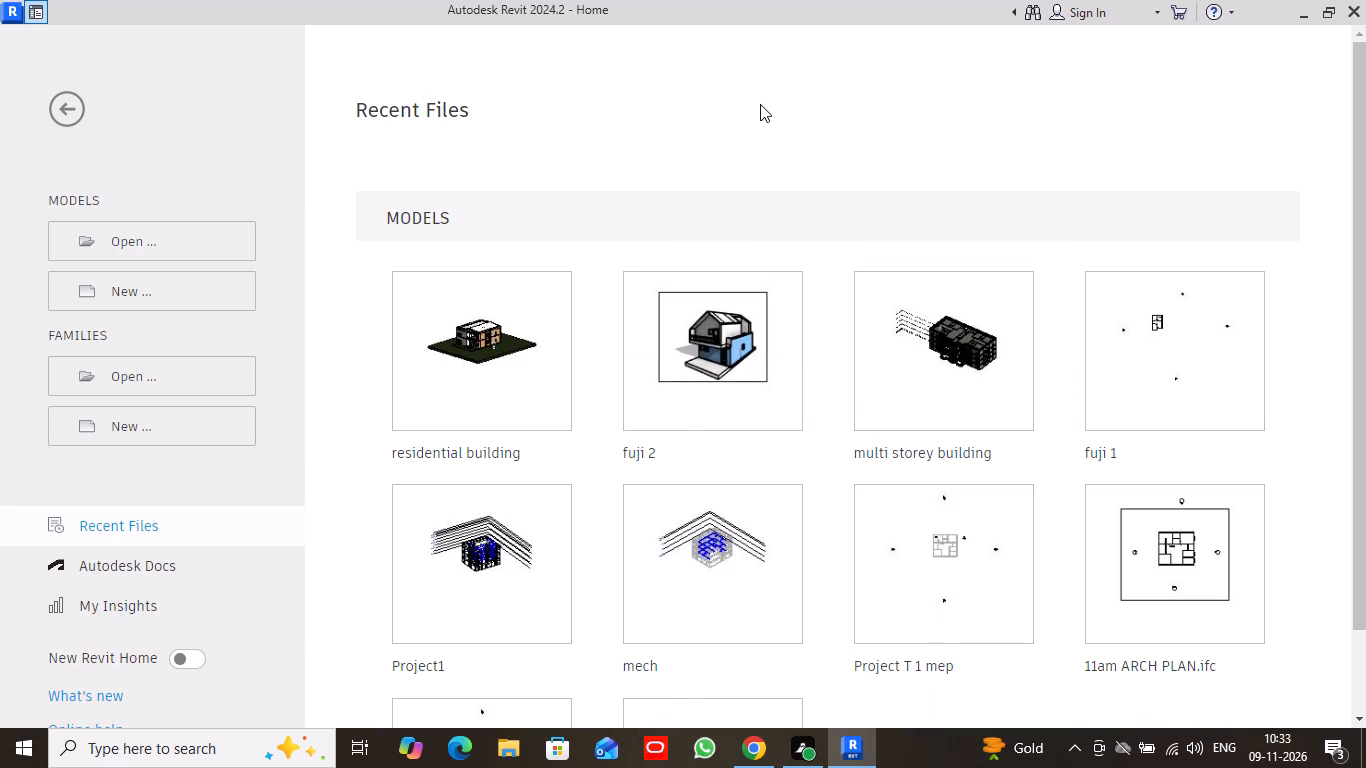
Create a new project from the Construction Template.
click(162, 298)
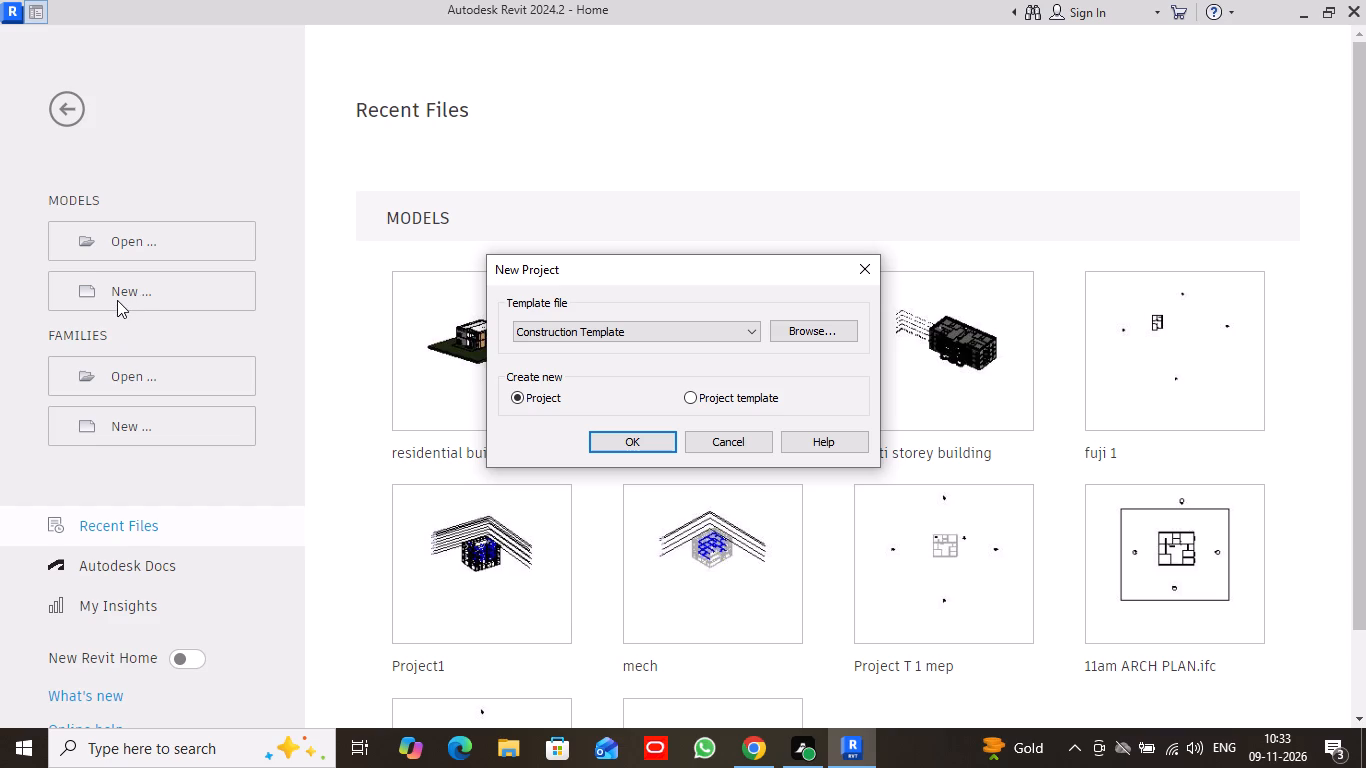
click(748, 329)
click(600, 376)
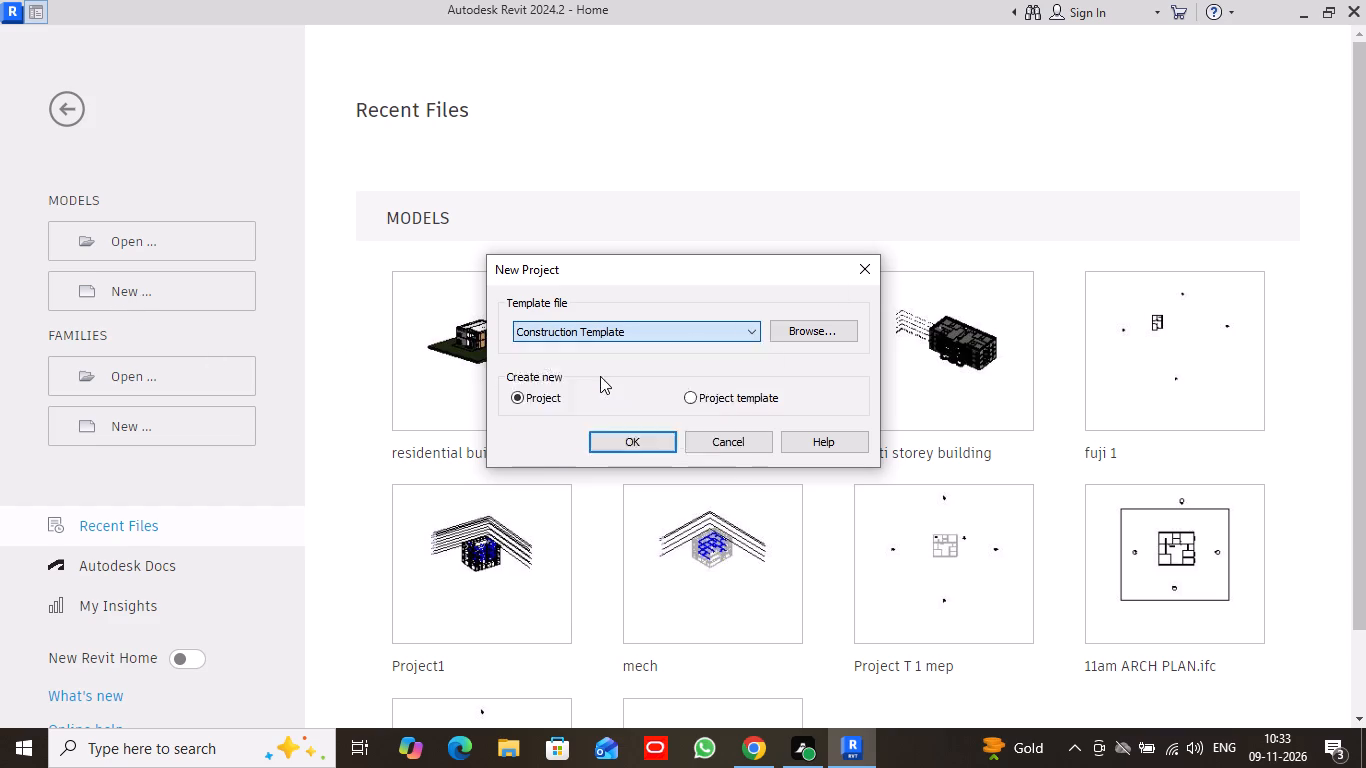
click(609, 433)
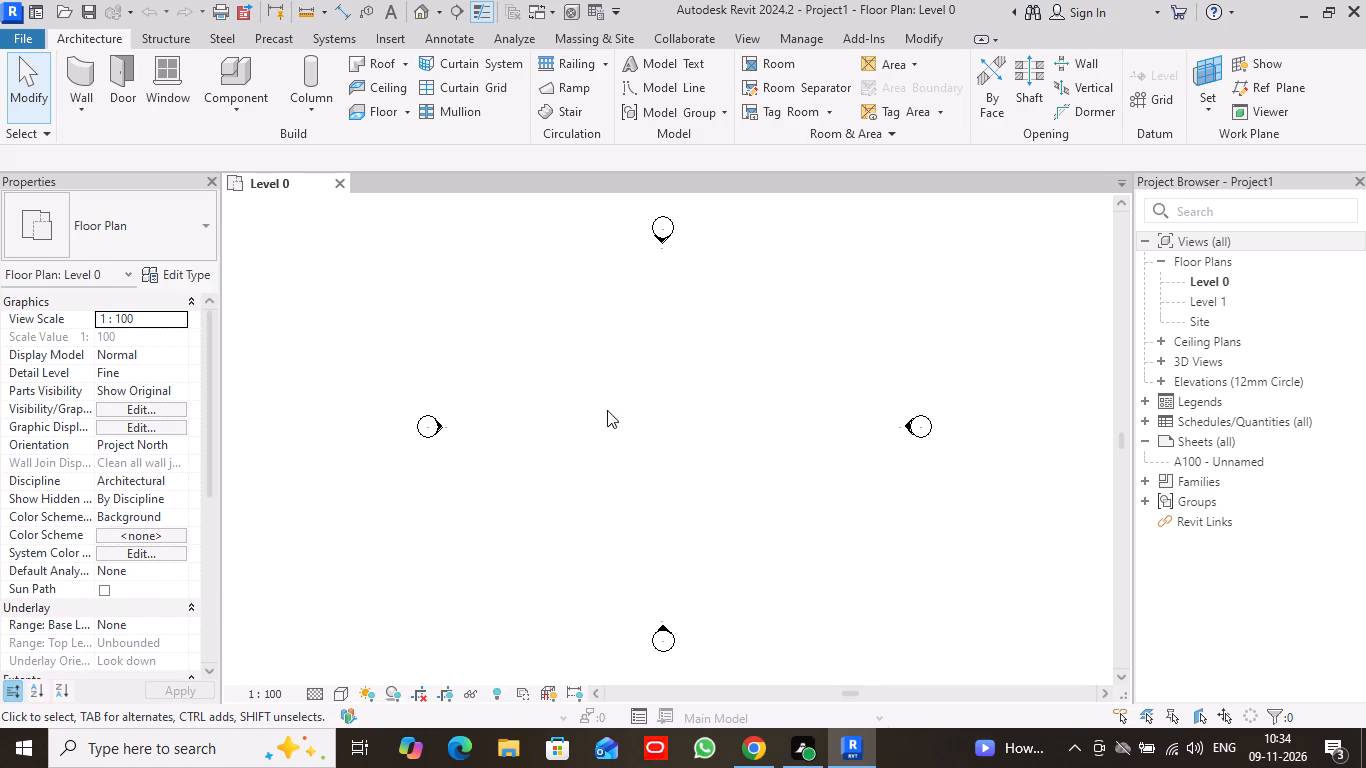
Move the four elevation markers of the Level 0 floor plan outward to enlarge the drawing area between them.
click(664, 229)
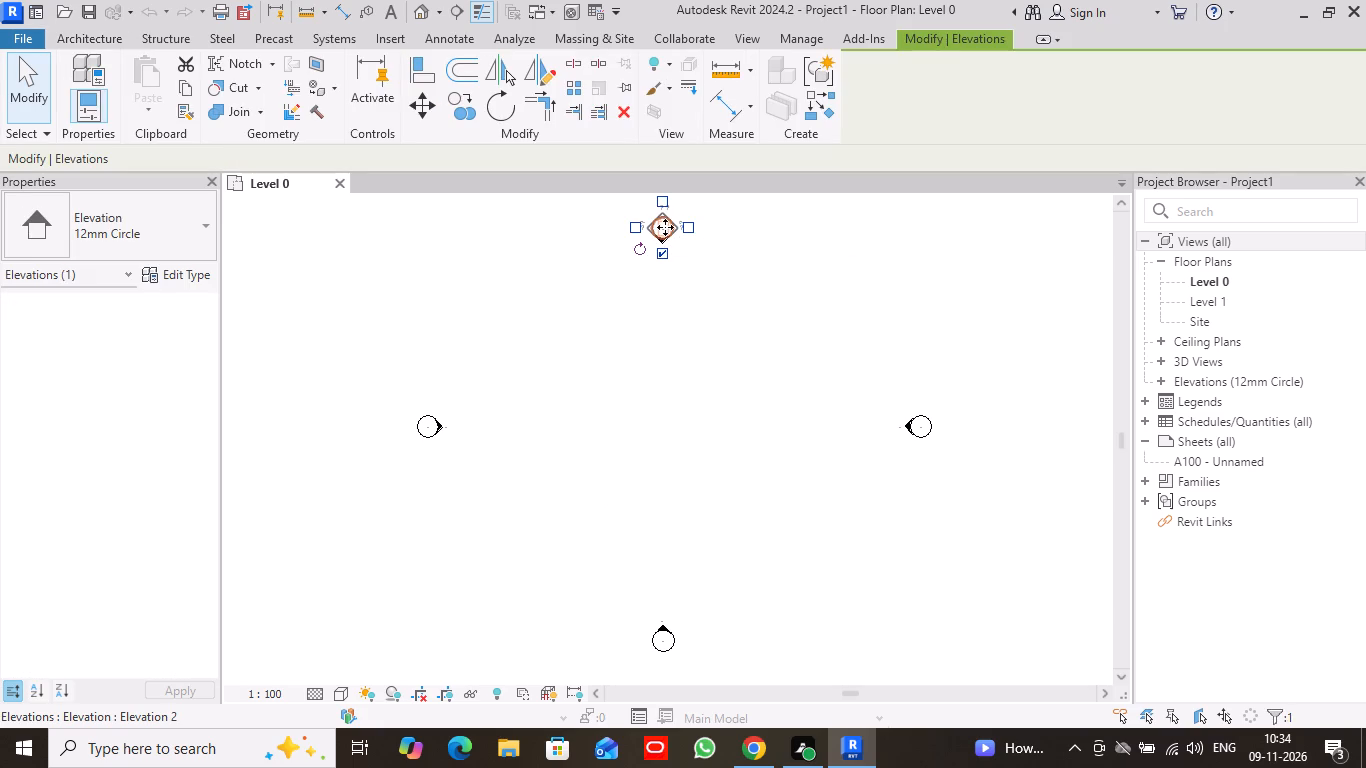
drag(665, 227, 683, 51)
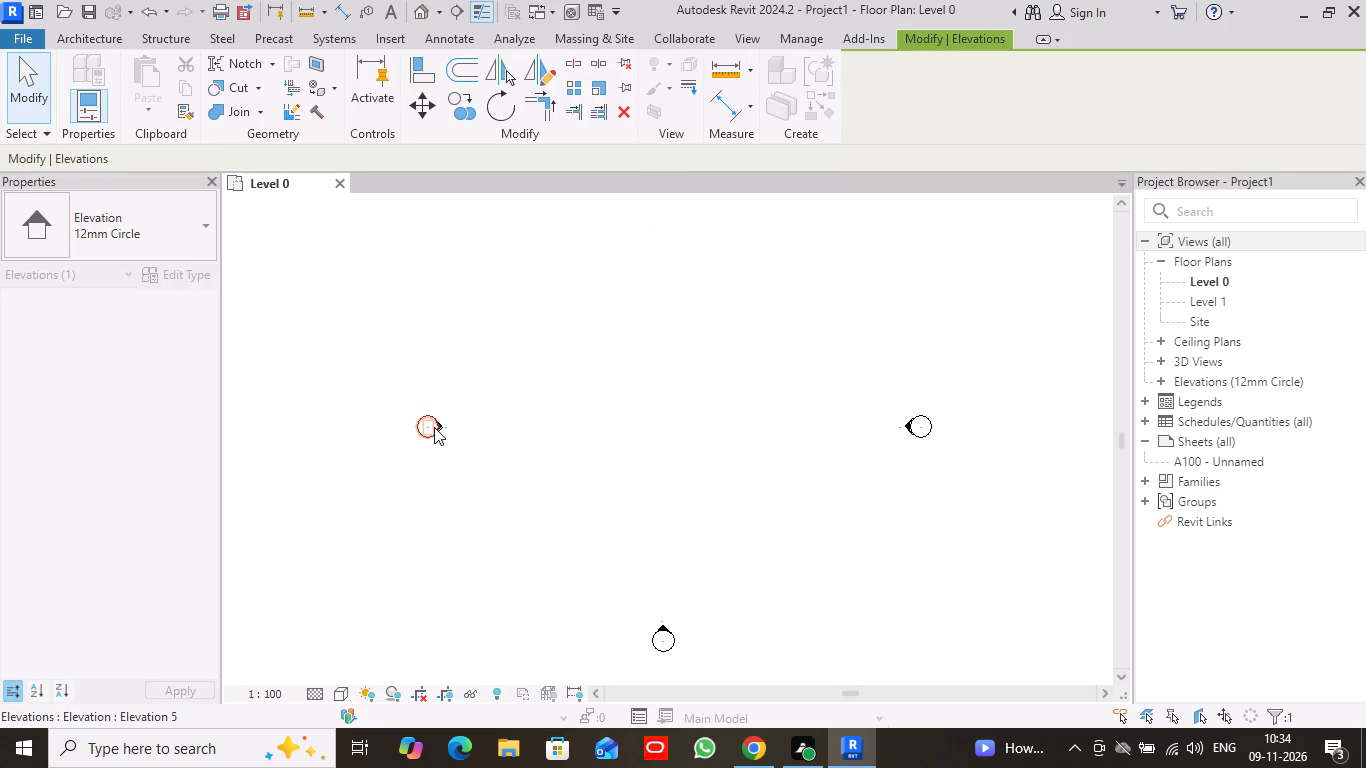
click(430, 428)
drag(426, 426, 249, 396)
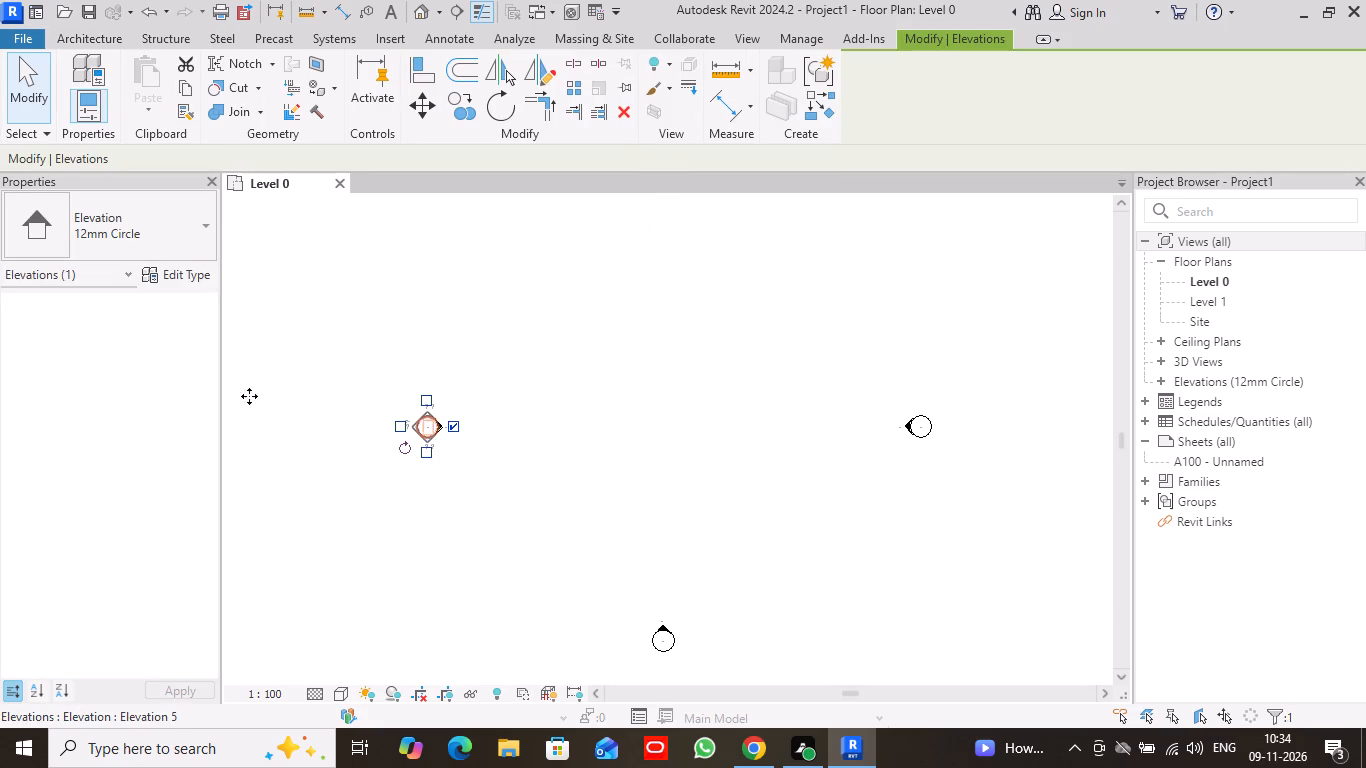
drag(249, 396, 140, 378)
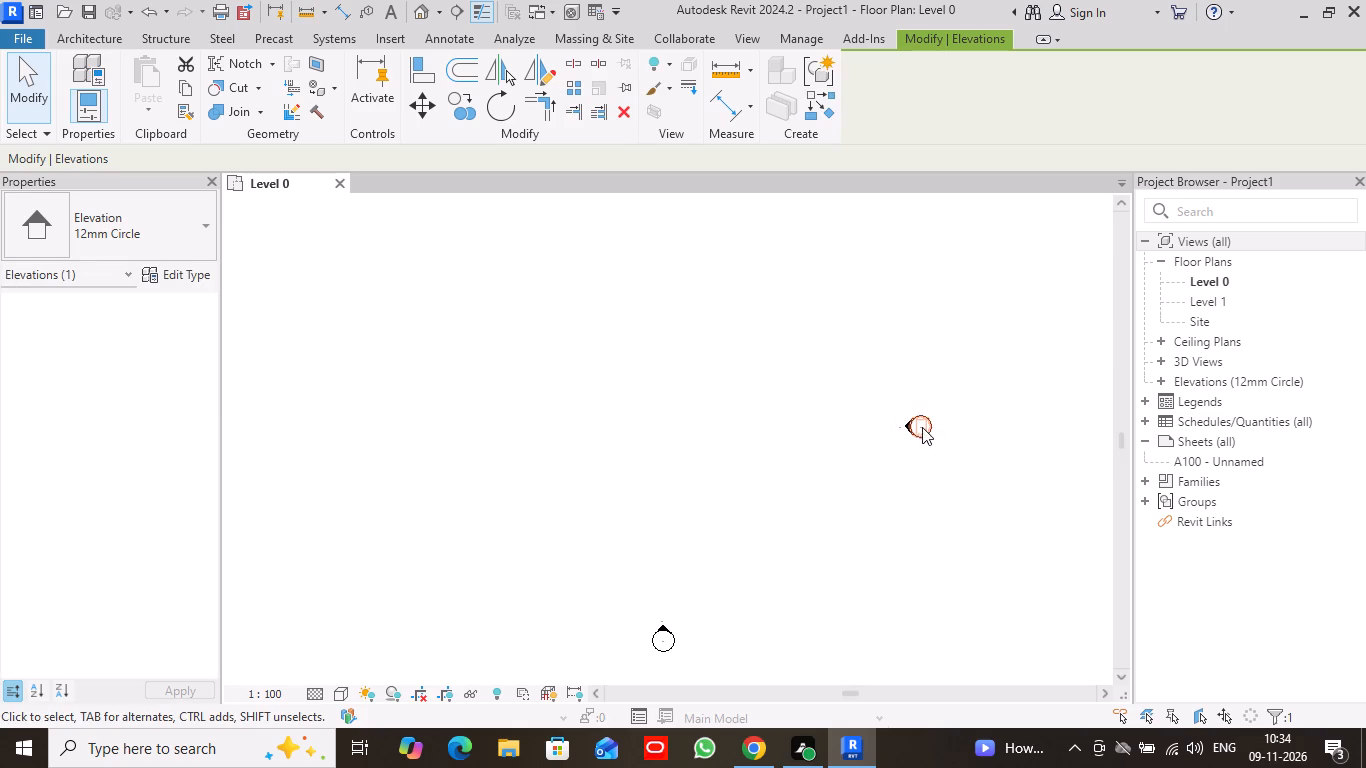
click(918, 424)
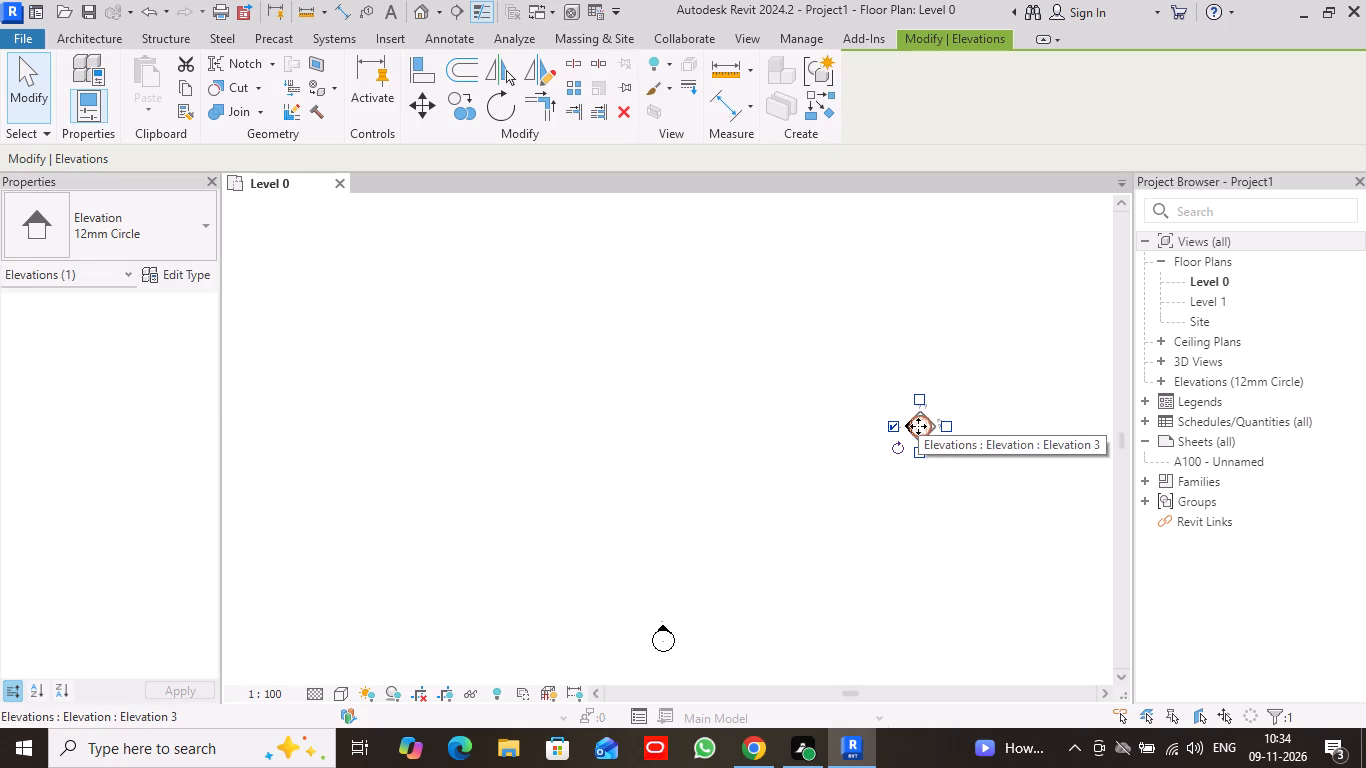
drag(918, 426, 1183, 416)
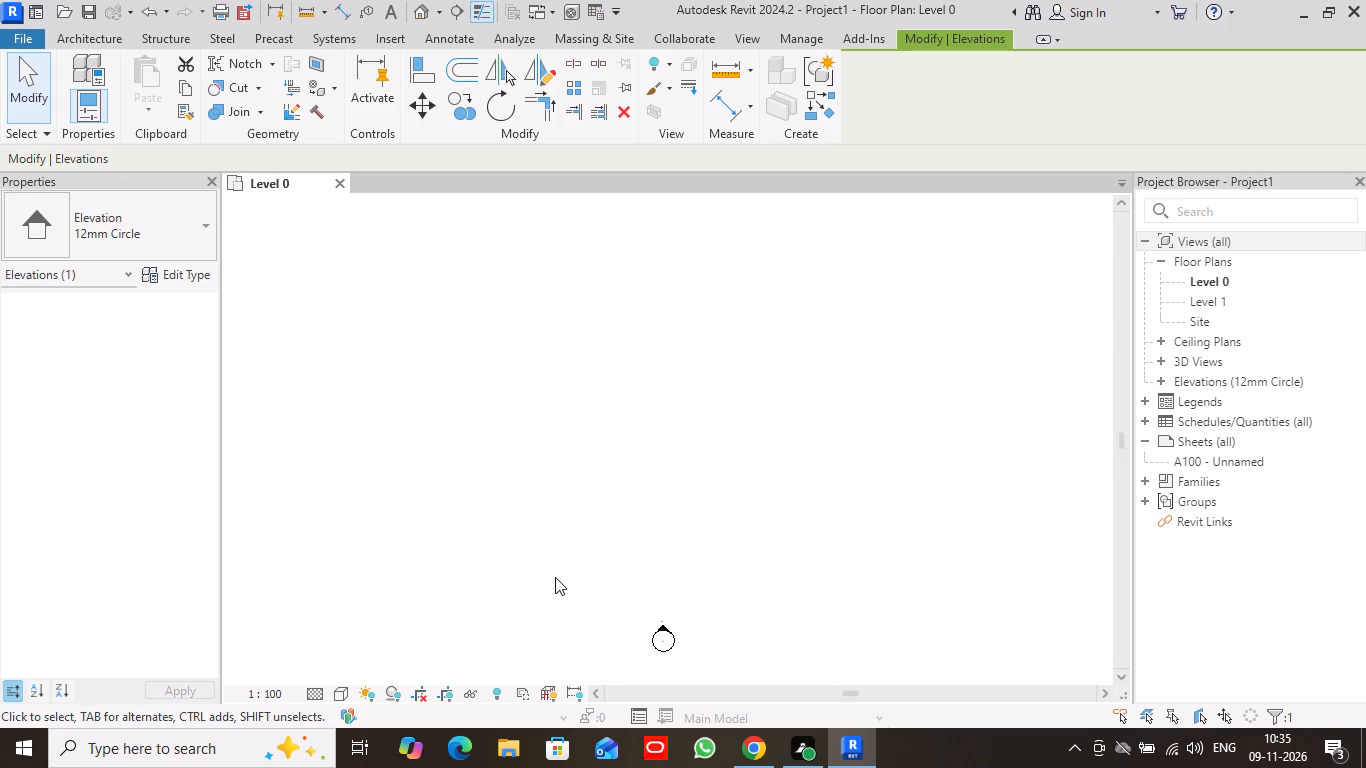
click(658, 640)
drag(661, 637, 646, 761)
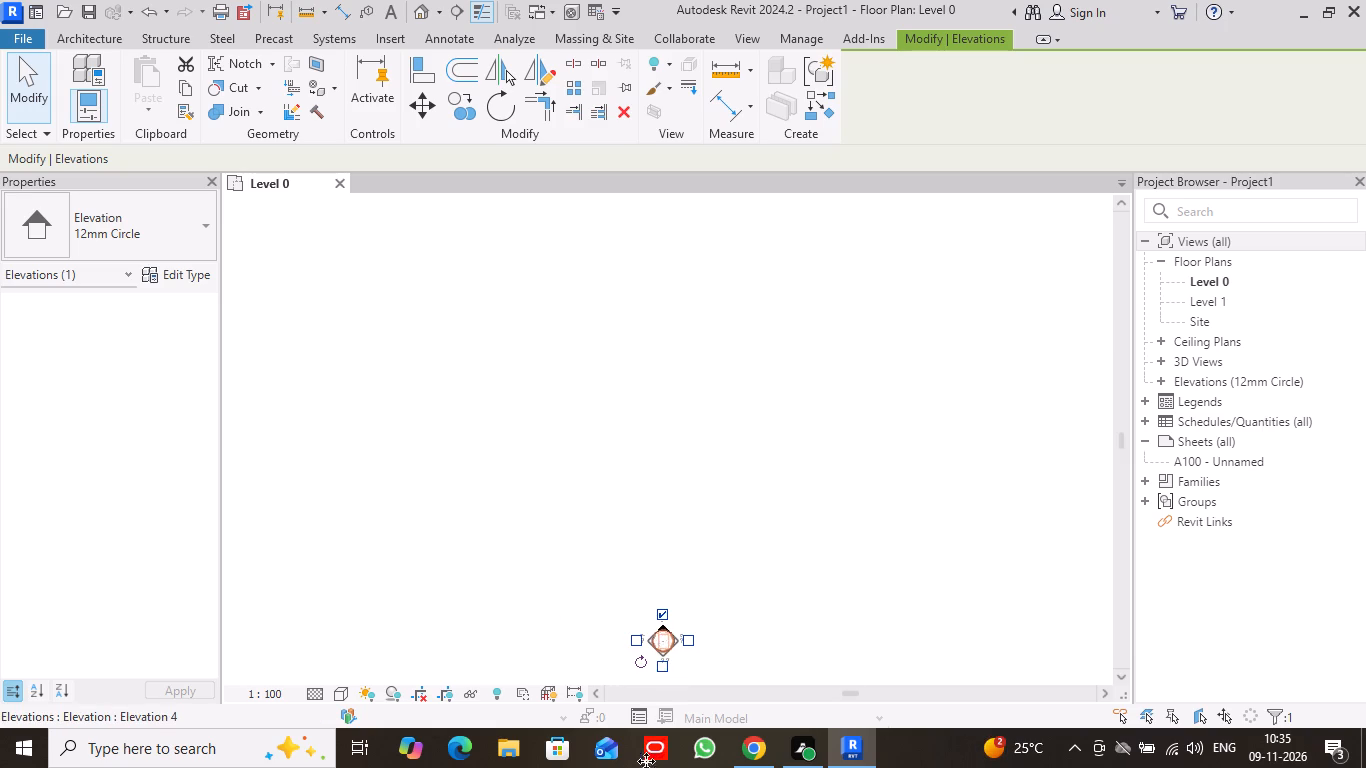
drag(646, 761, 635, 767)
scroll(647, 447, down, 2)
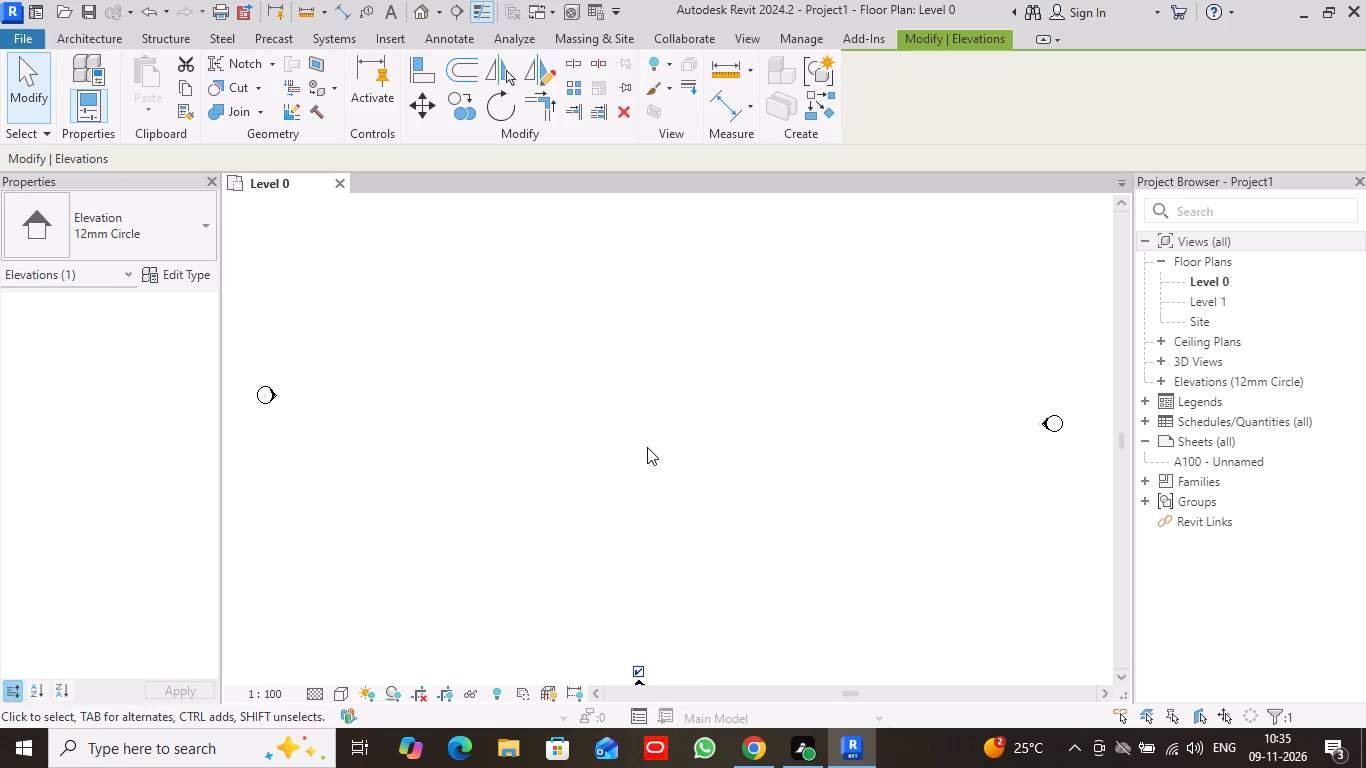
scroll(647, 447, up, 1)
middle_drag(647, 386, 647, 421)
Set the project's length units to feet and fractional inches.
click(98, 38)
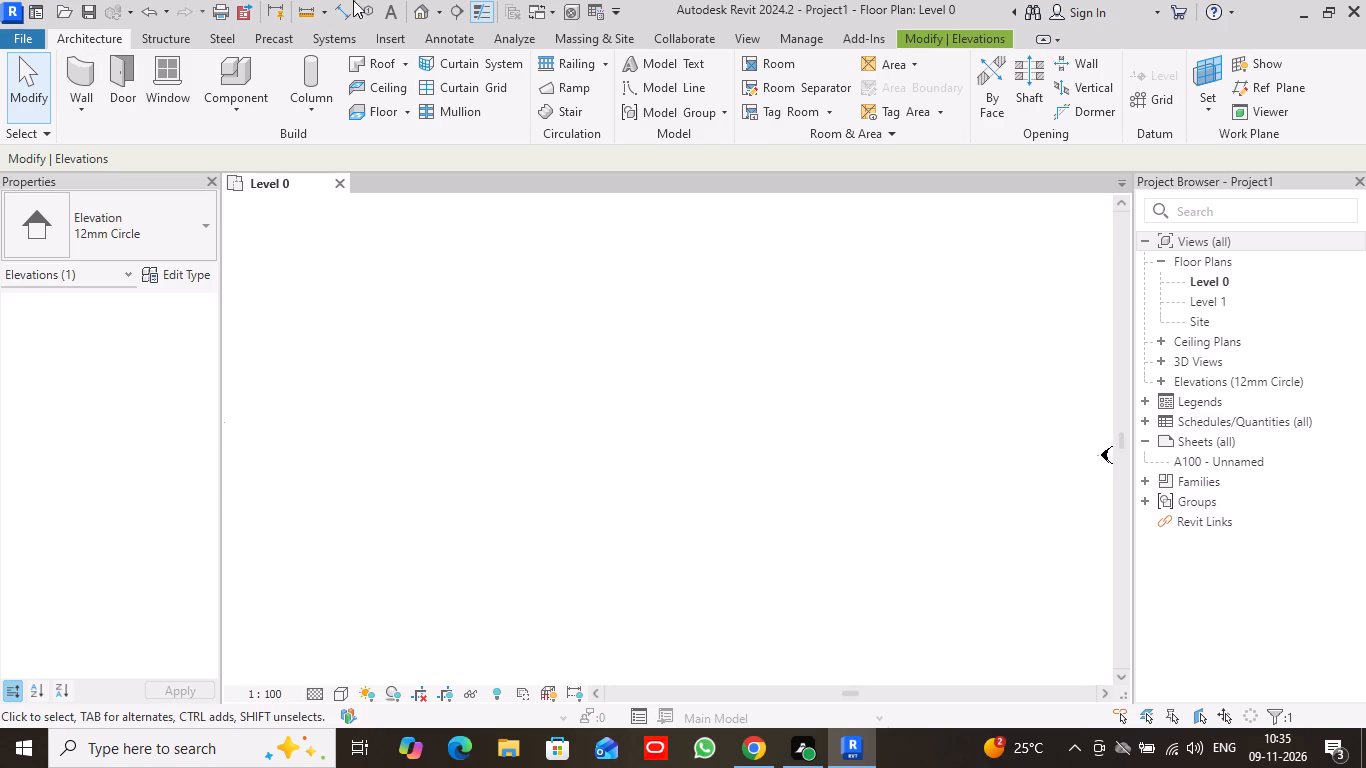
key(u)
key(n)
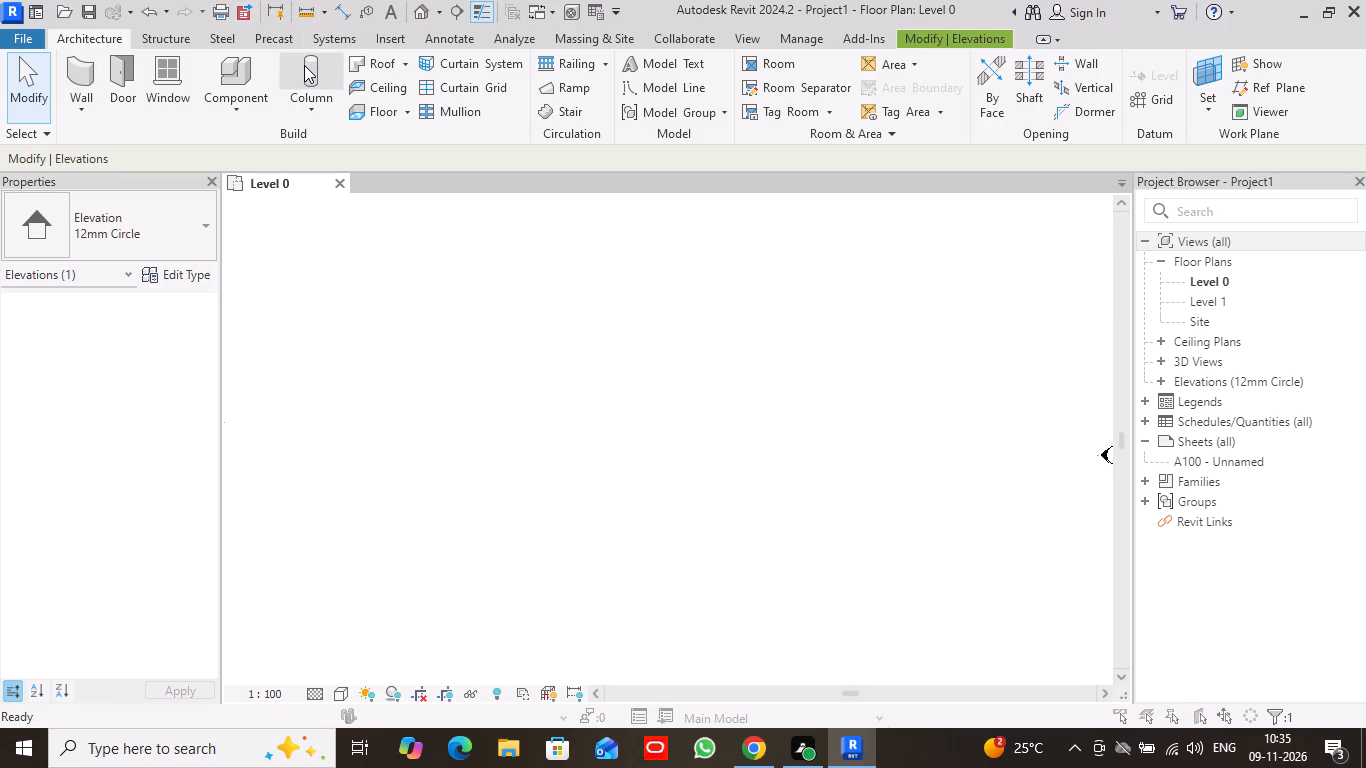
key(space)
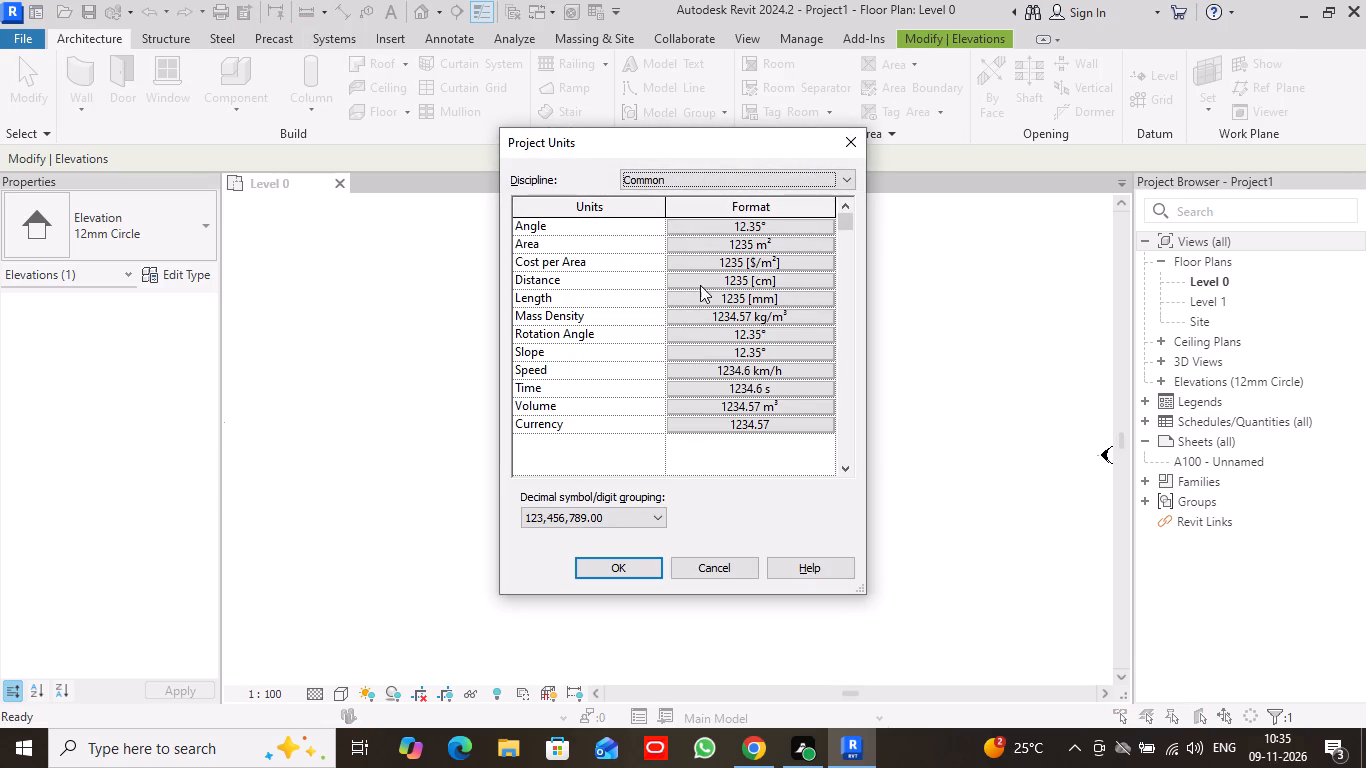
click(815, 299)
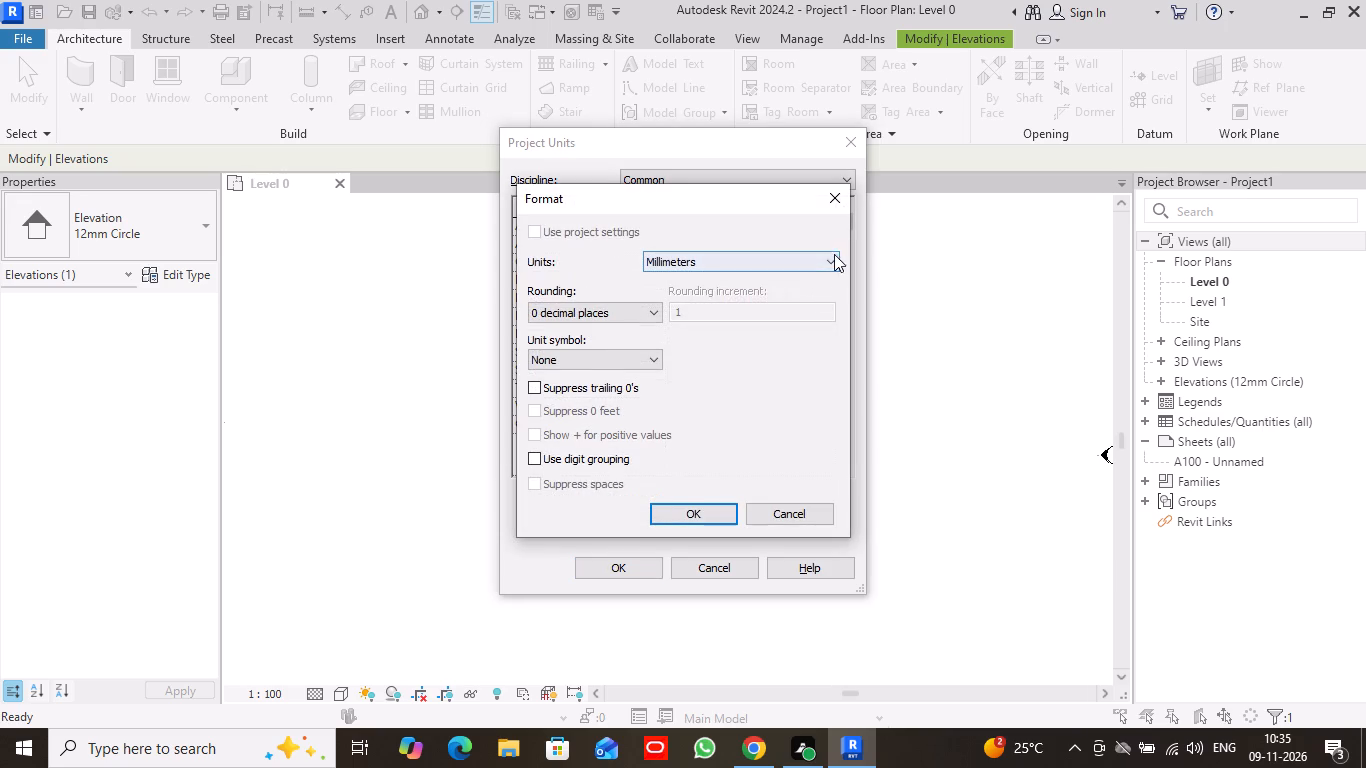
click(829, 261)
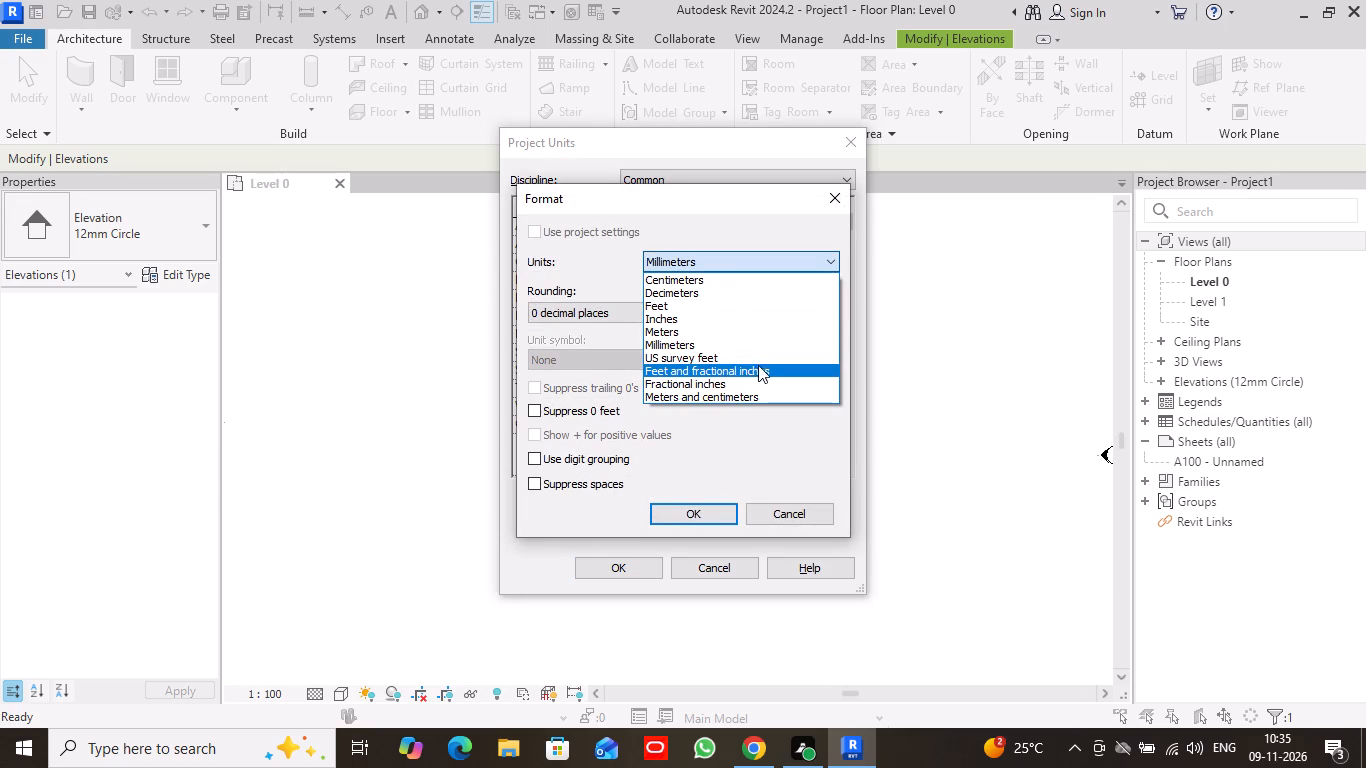
click(765, 369)
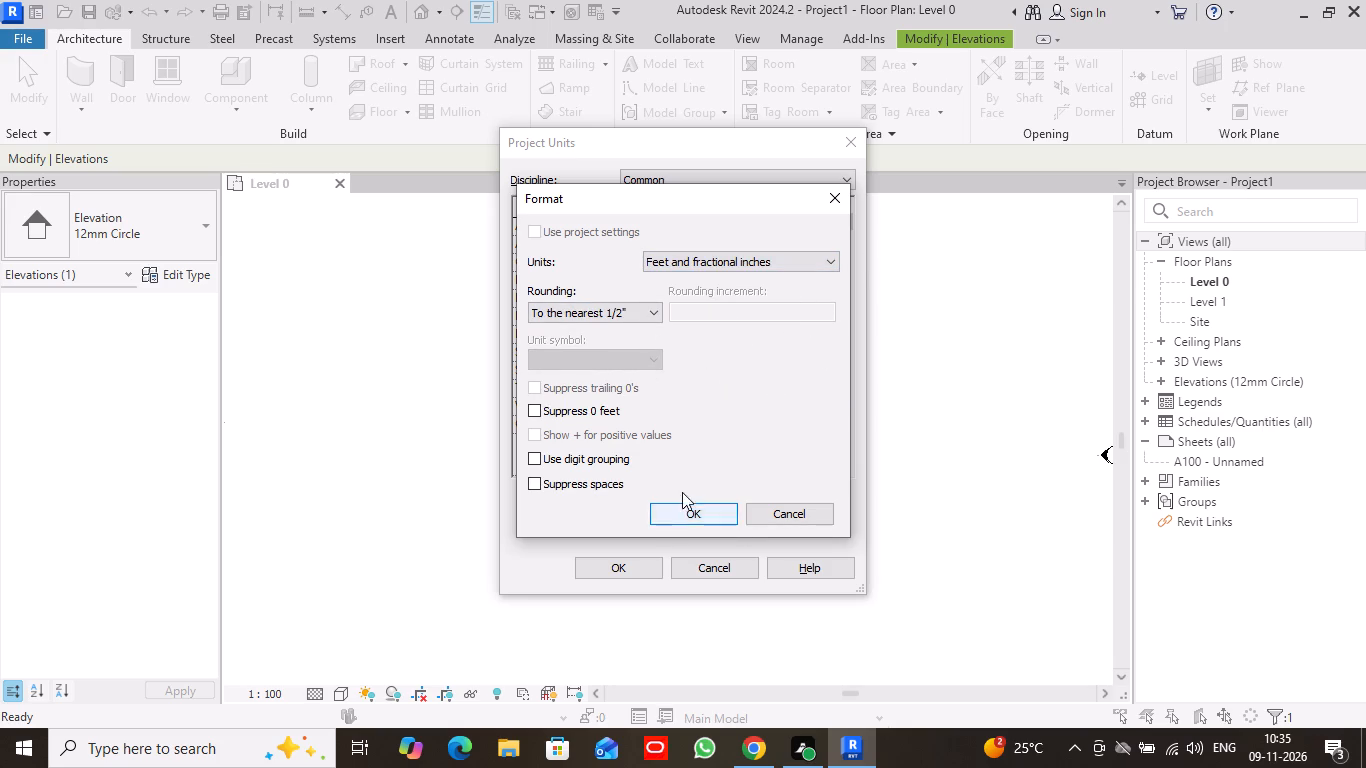
click(690, 516)
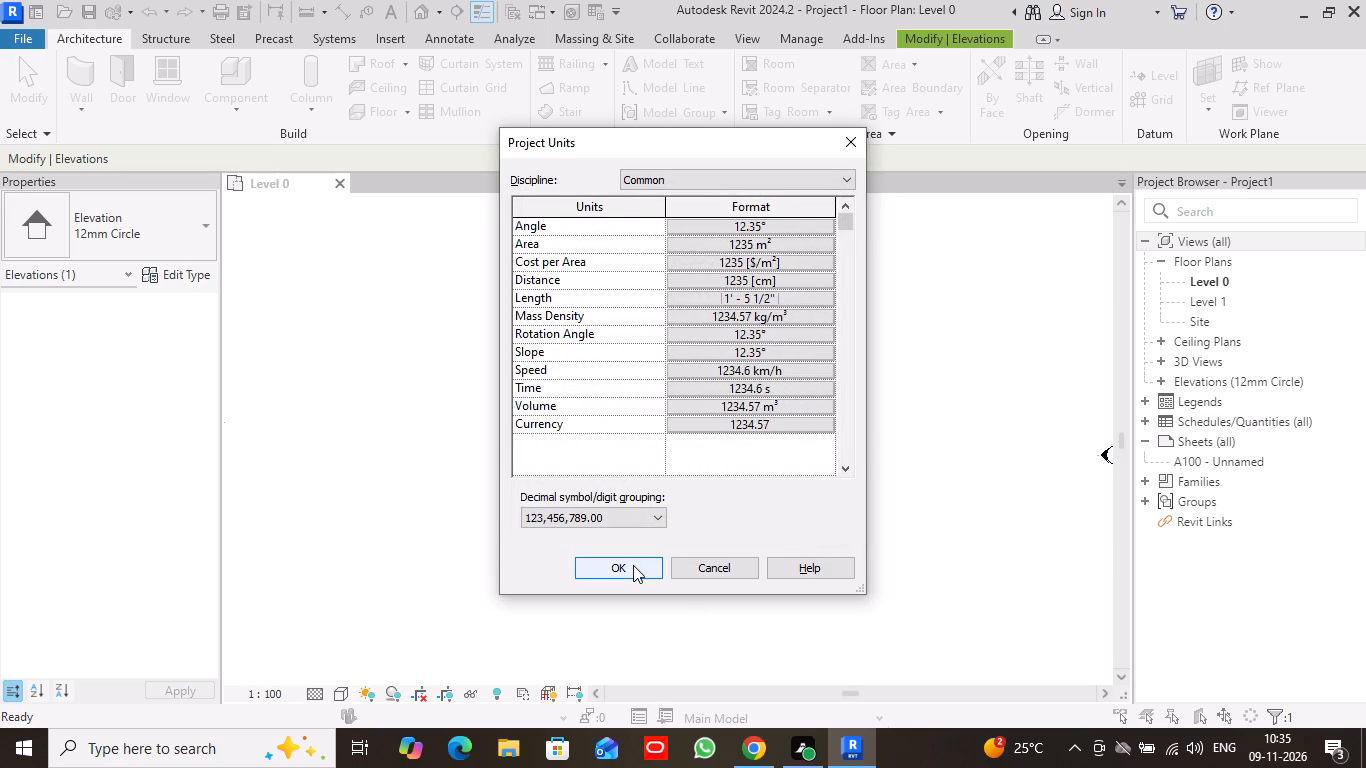
click(633, 565)
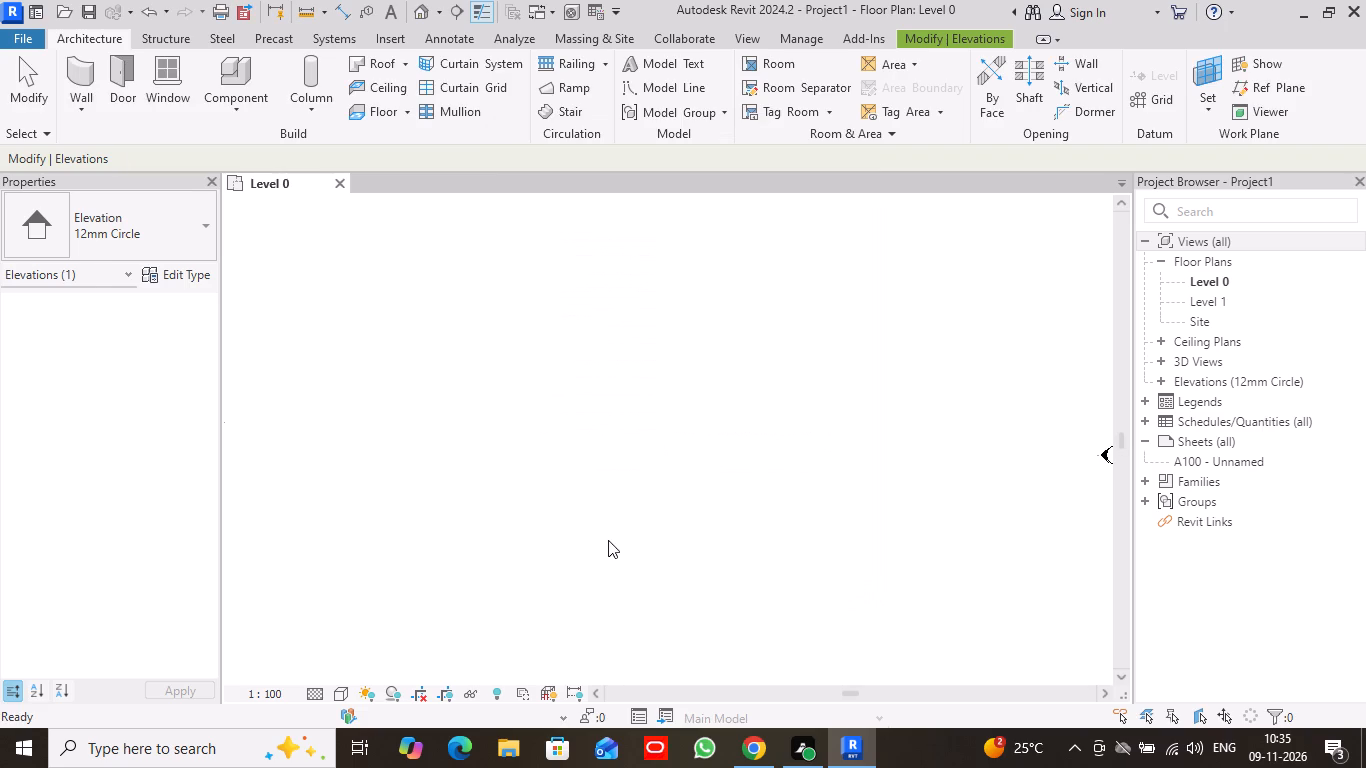
Start a wall and delete the brick, thermal/air and plaster layers from the Wall-Ext_102Bwk-75Ins-100LBlk-12P type's assembly.
click(76, 82)
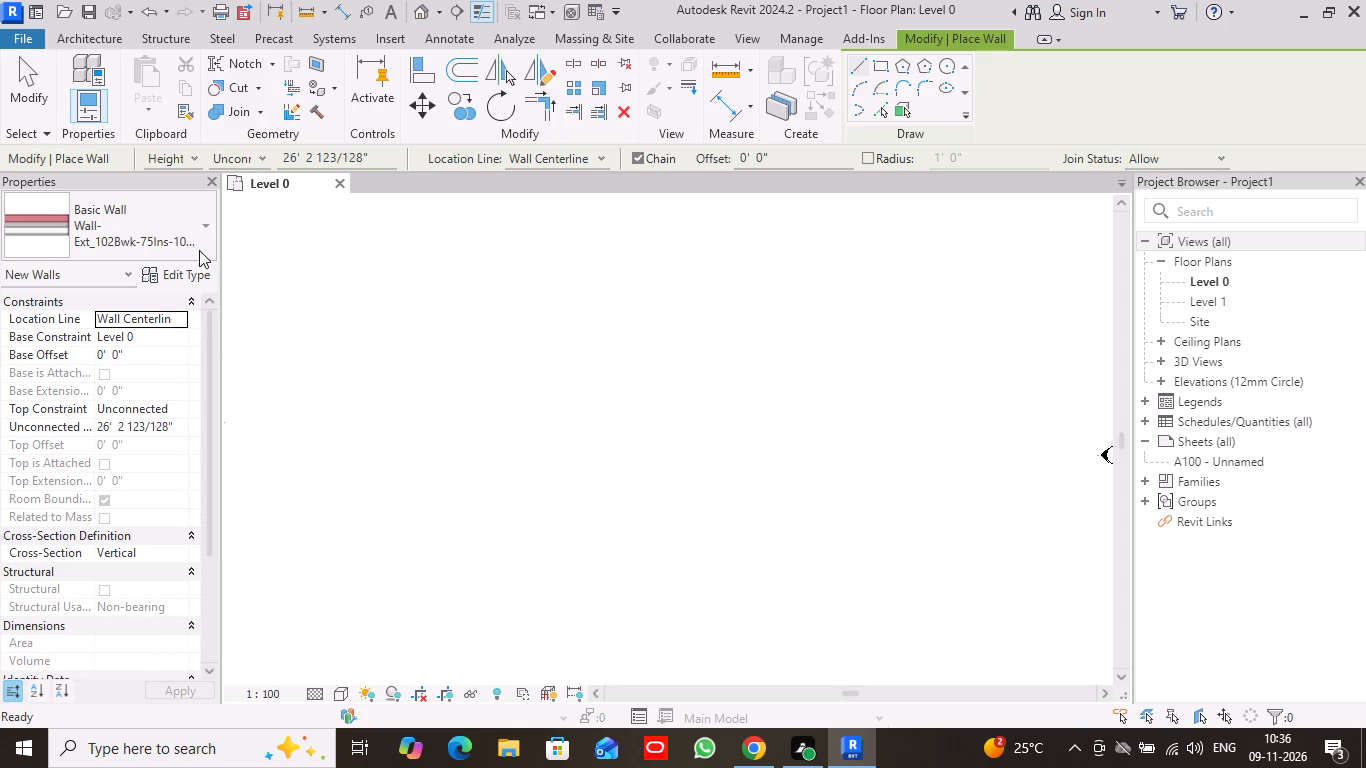
click(186, 277)
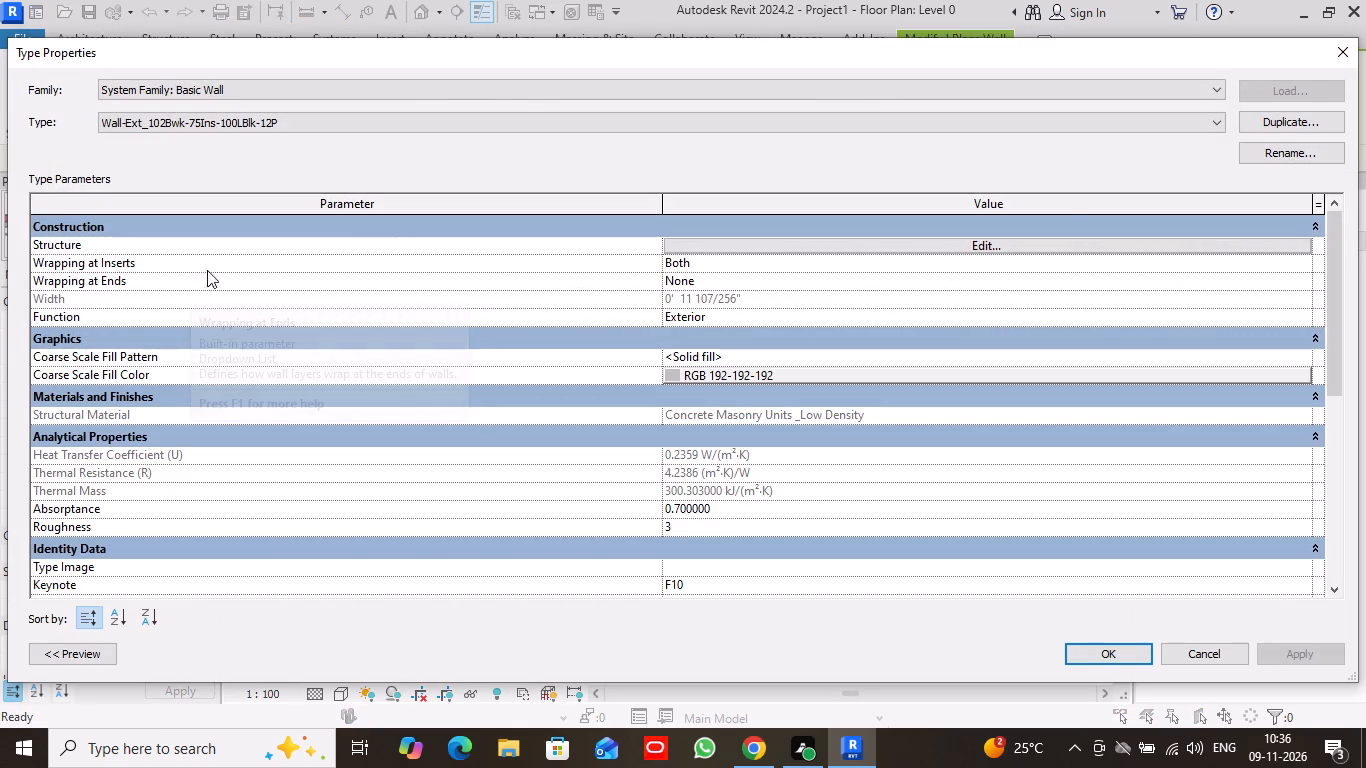
click(986, 243)
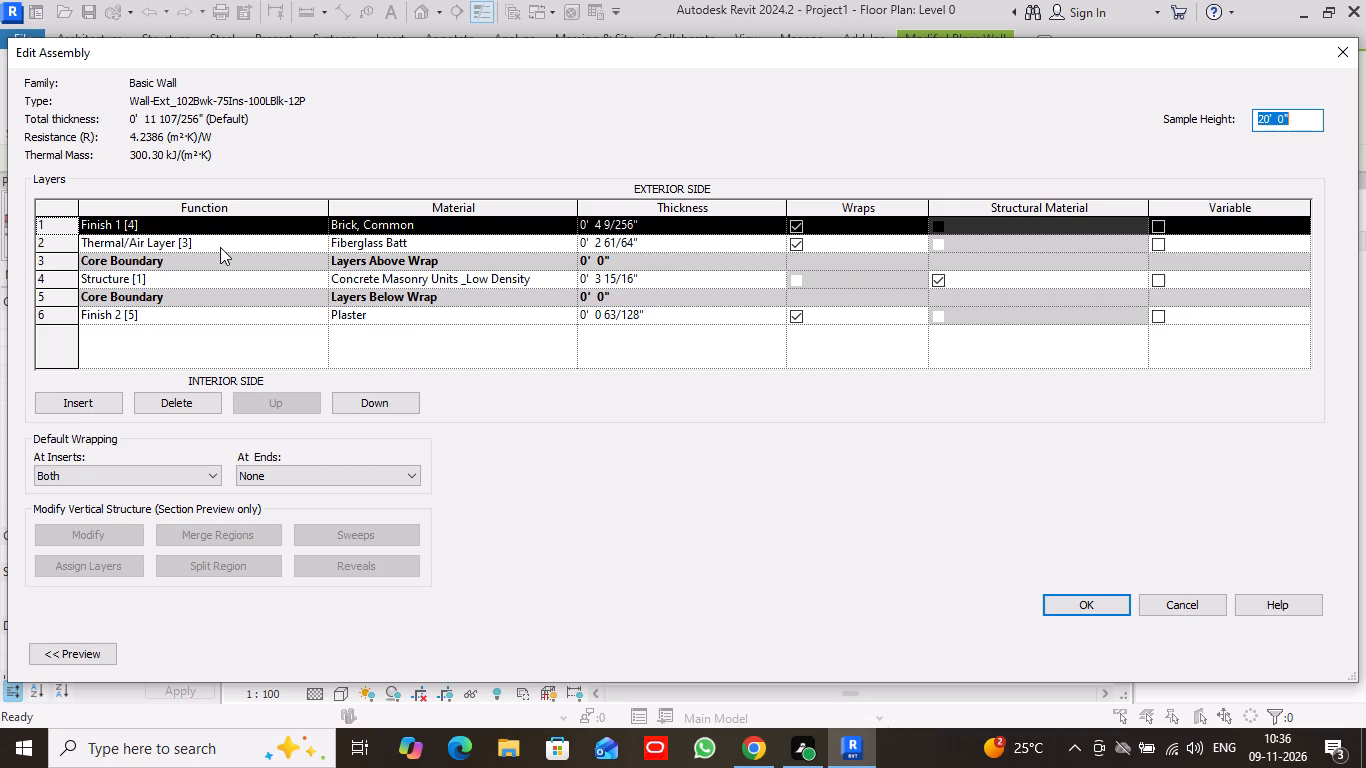
click(182, 400)
click(182, 400)
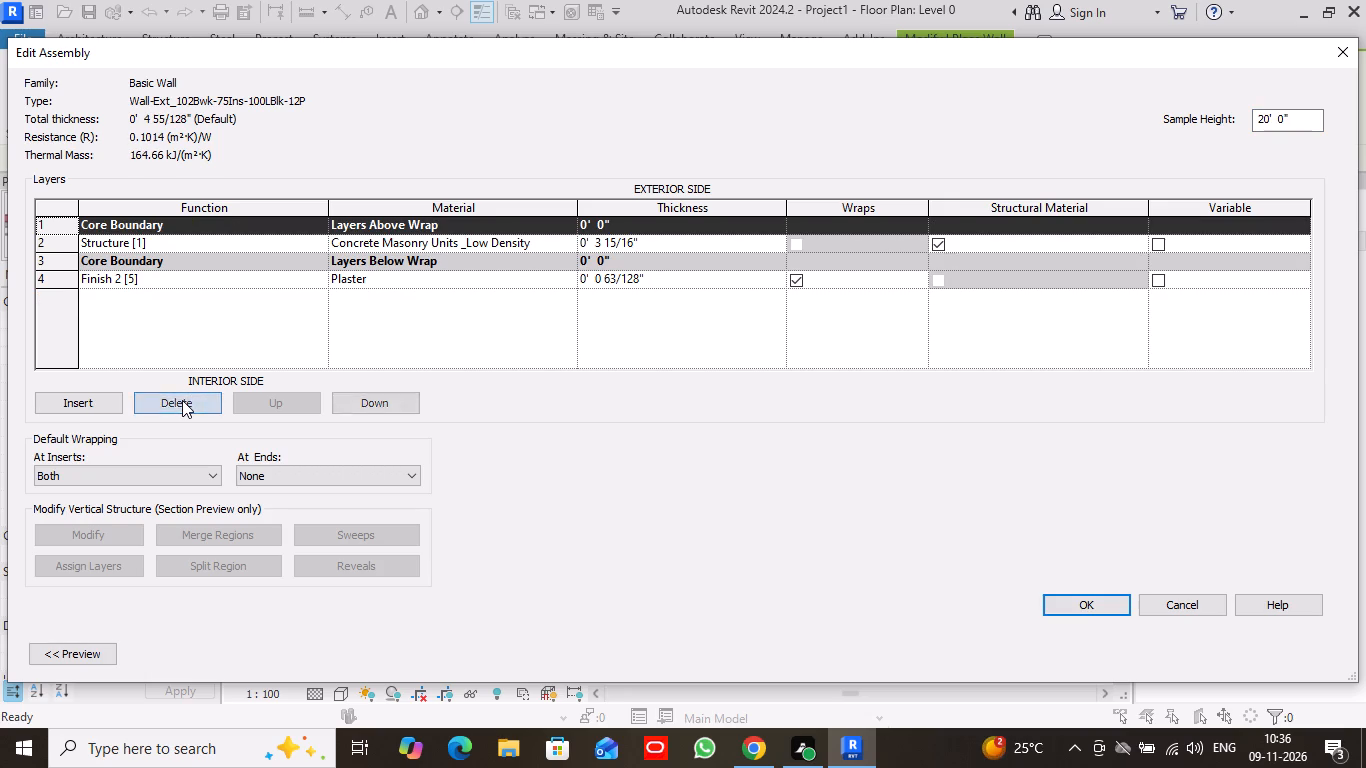
click(194, 279)
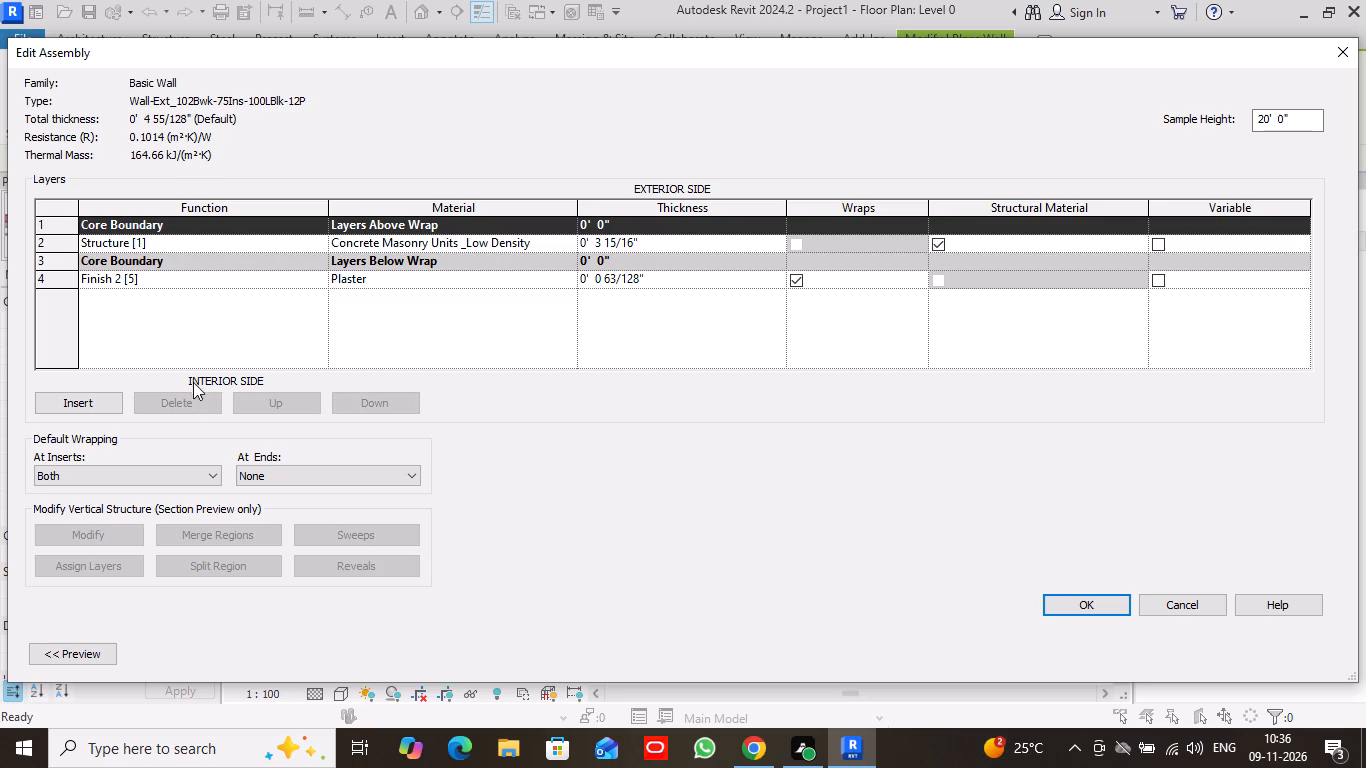
click(187, 404)
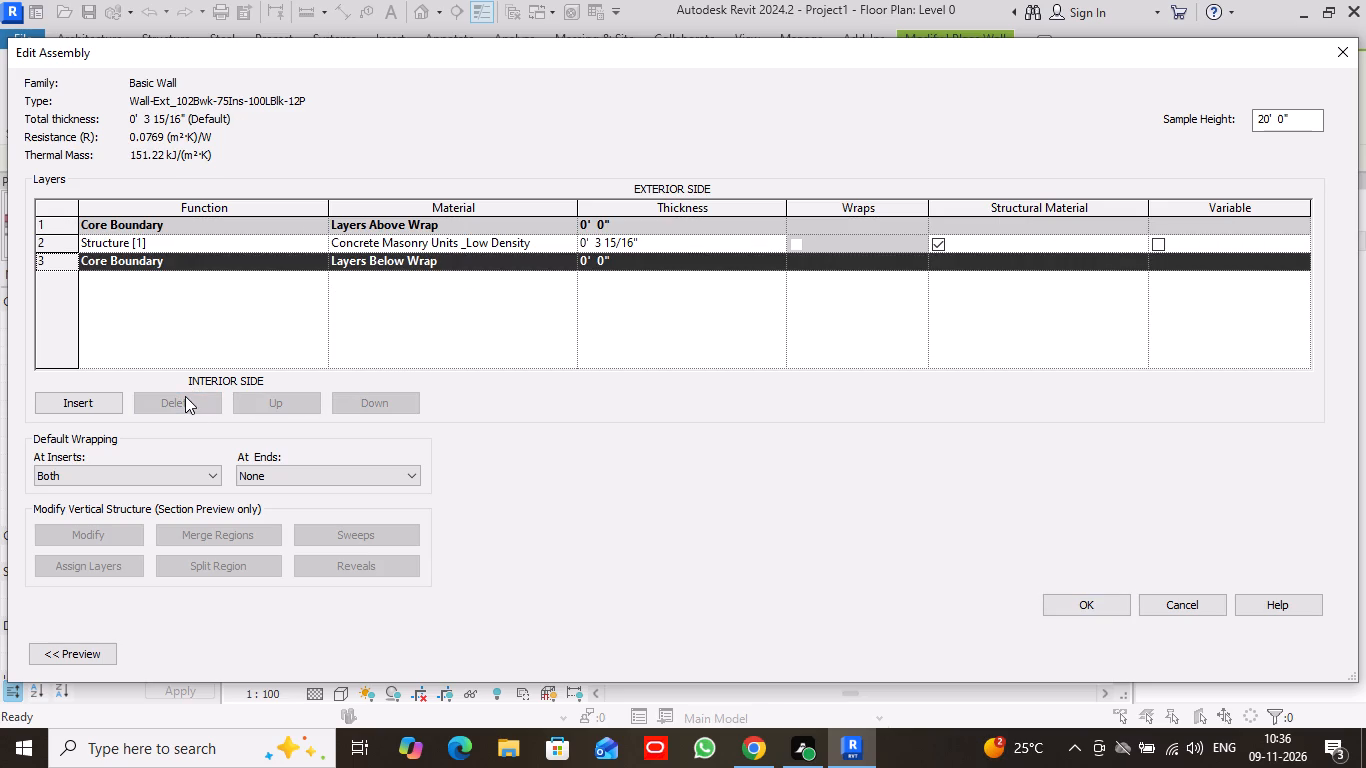
Set the thickness of the wall type's concrete masonry structure layer to 9" and apply the type changes.
click(690, 238)
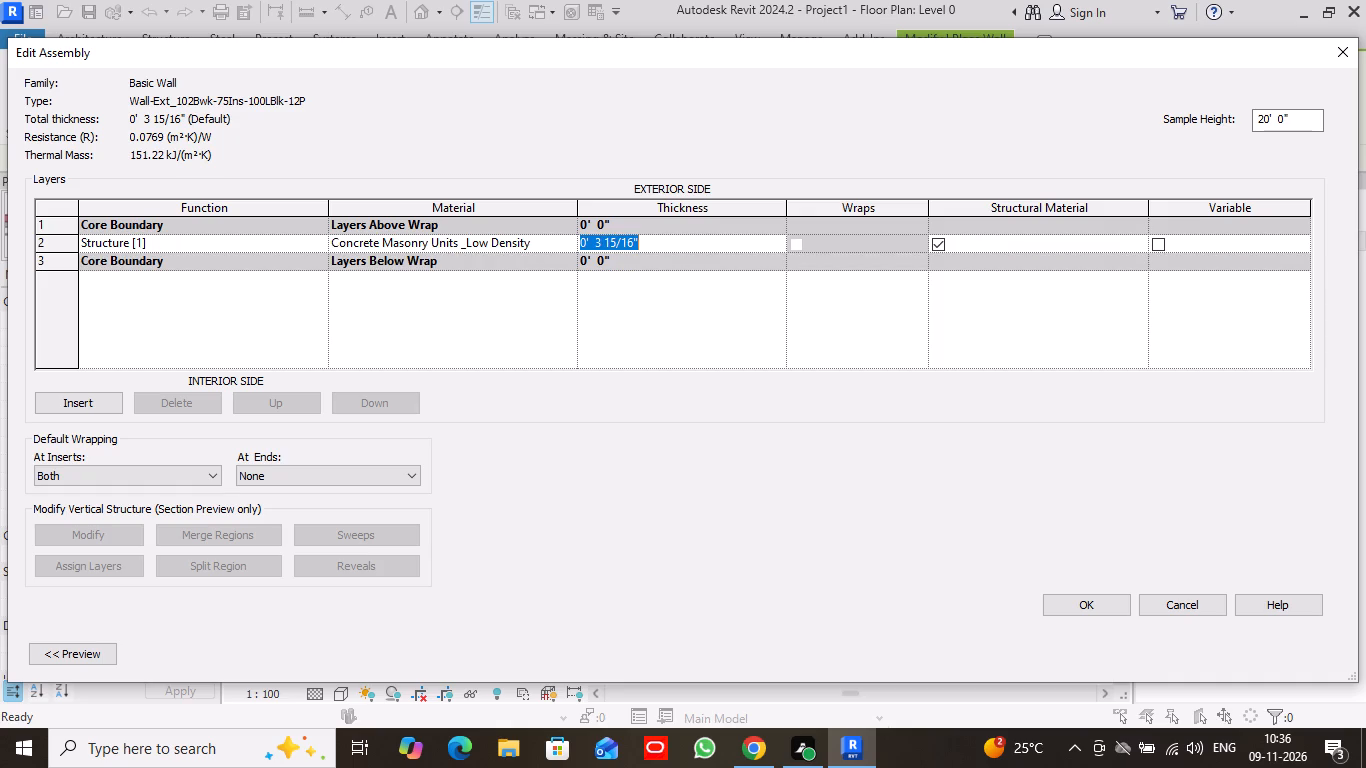
key(9)
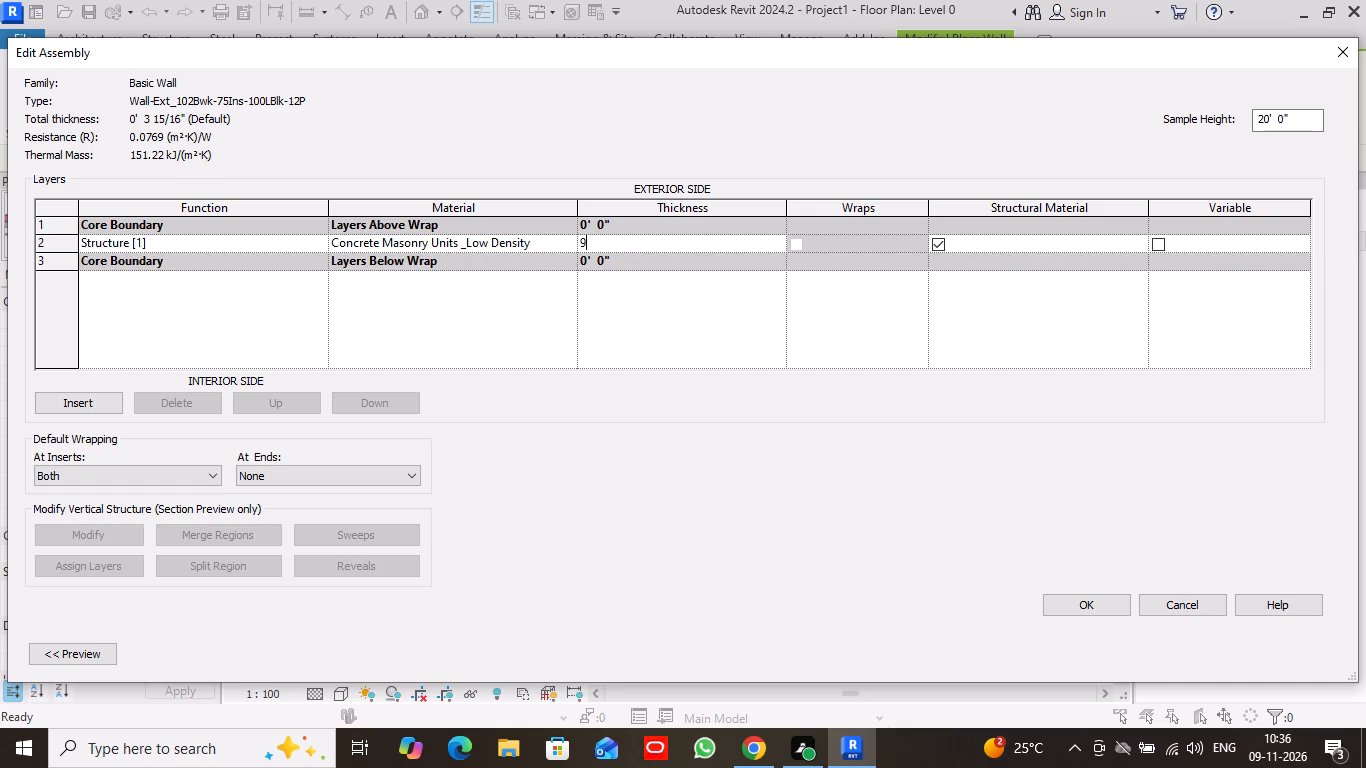
key(shift+quotedbl)
key(Return)
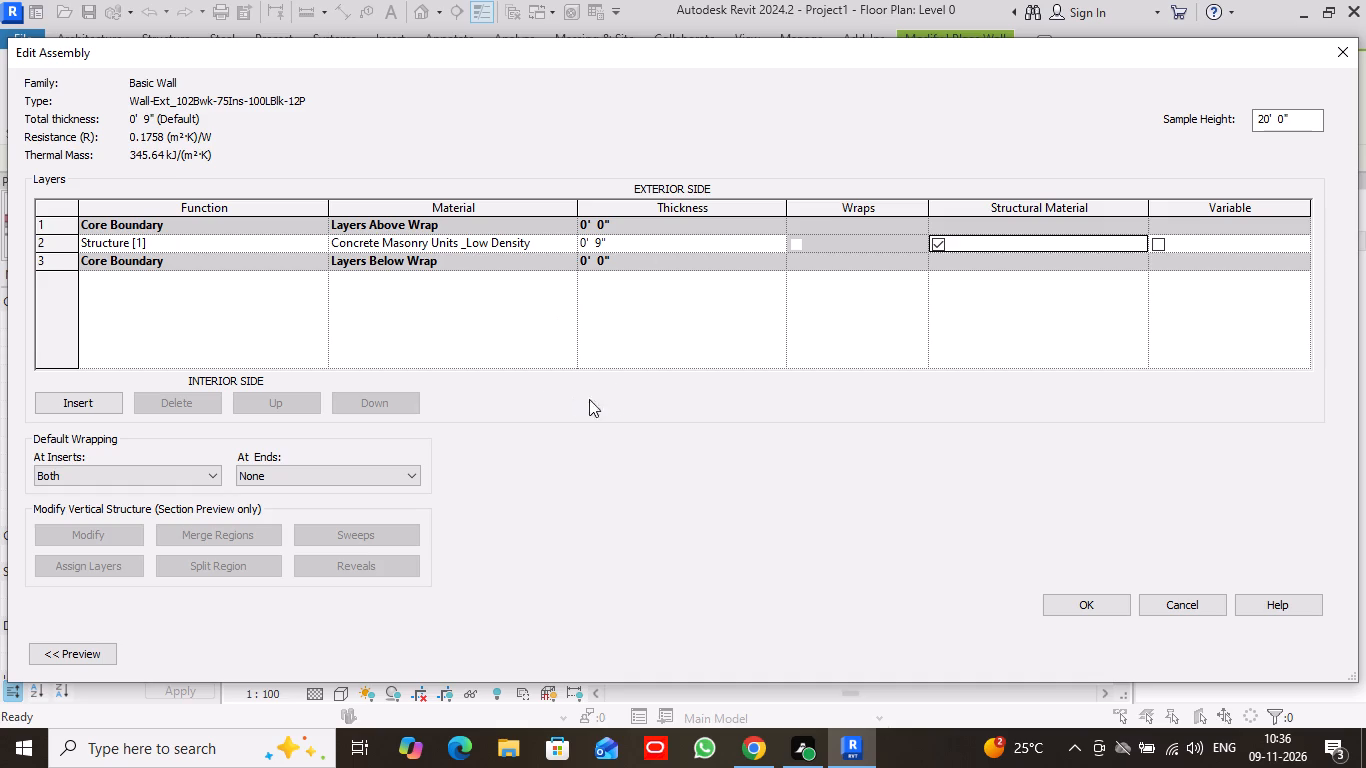
click(1093, 605)
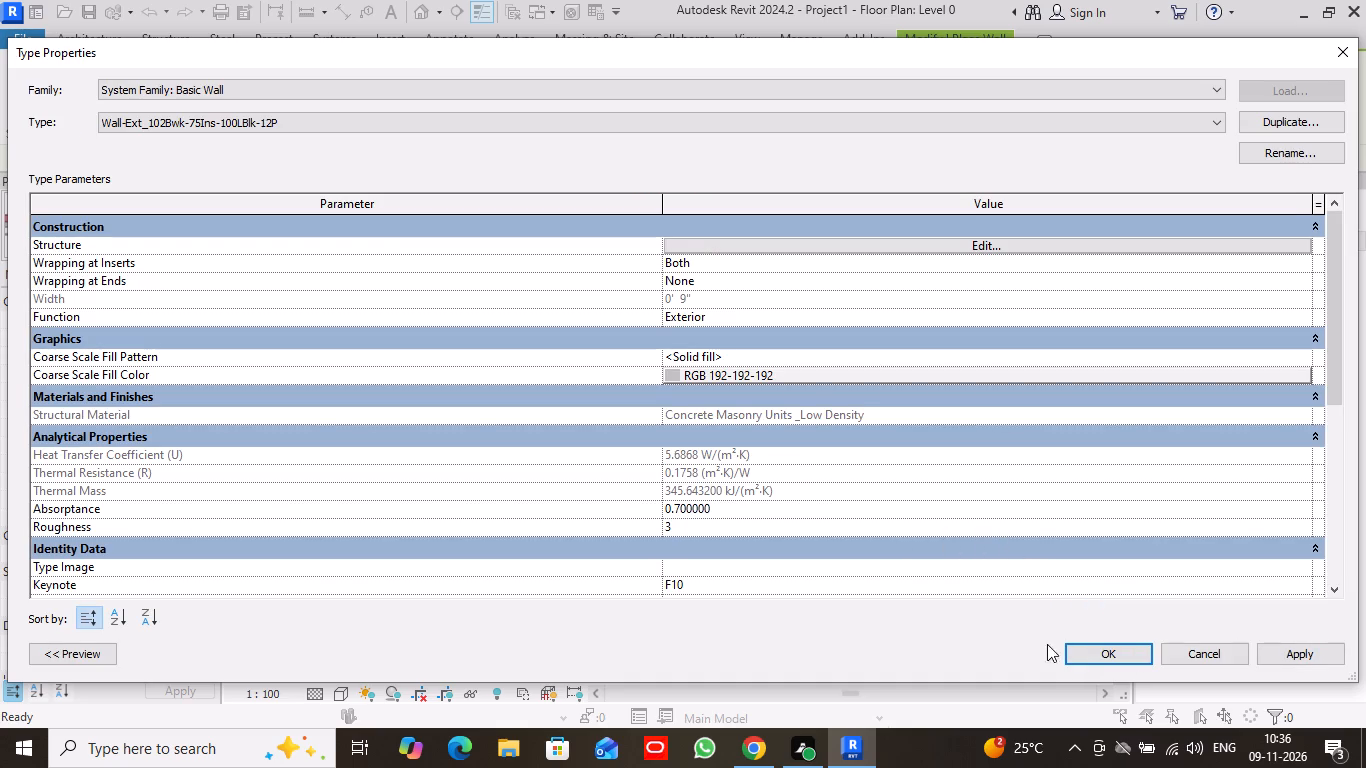
click(1101, 654)
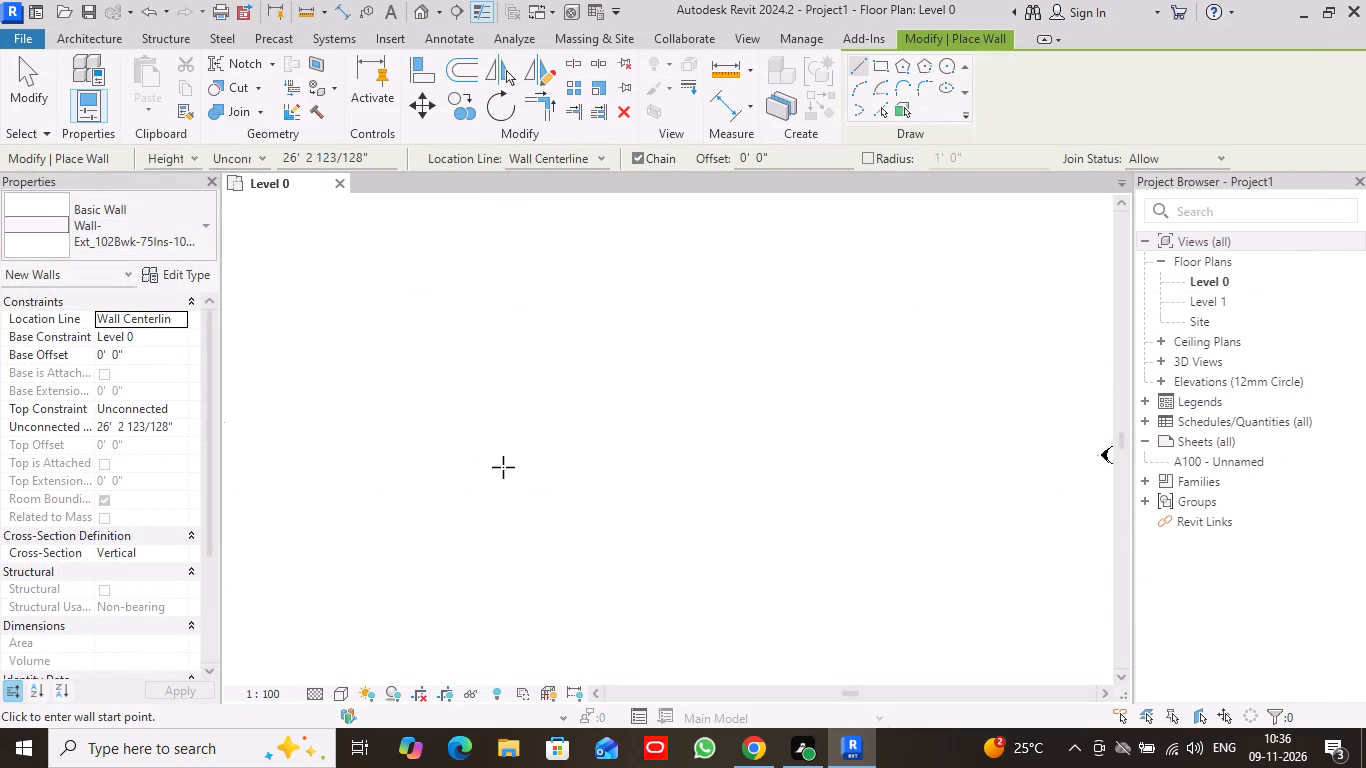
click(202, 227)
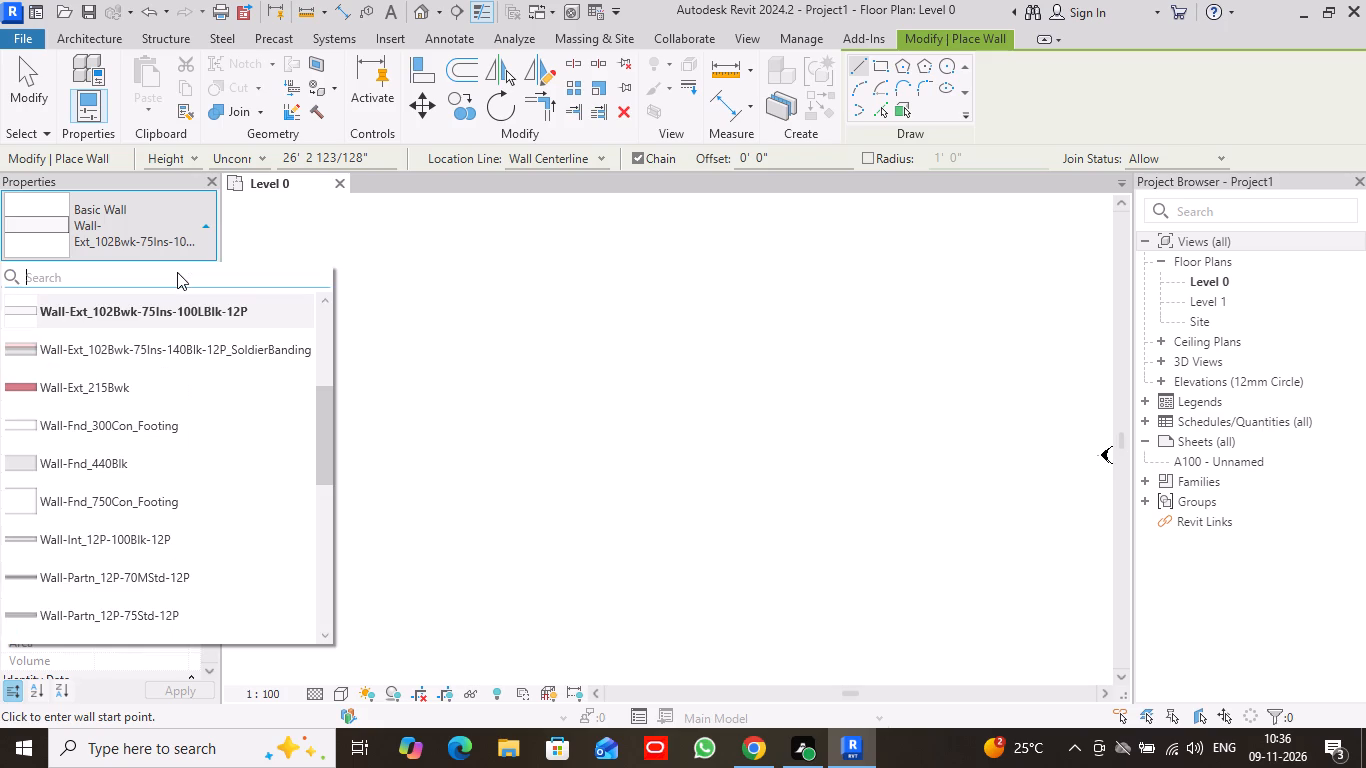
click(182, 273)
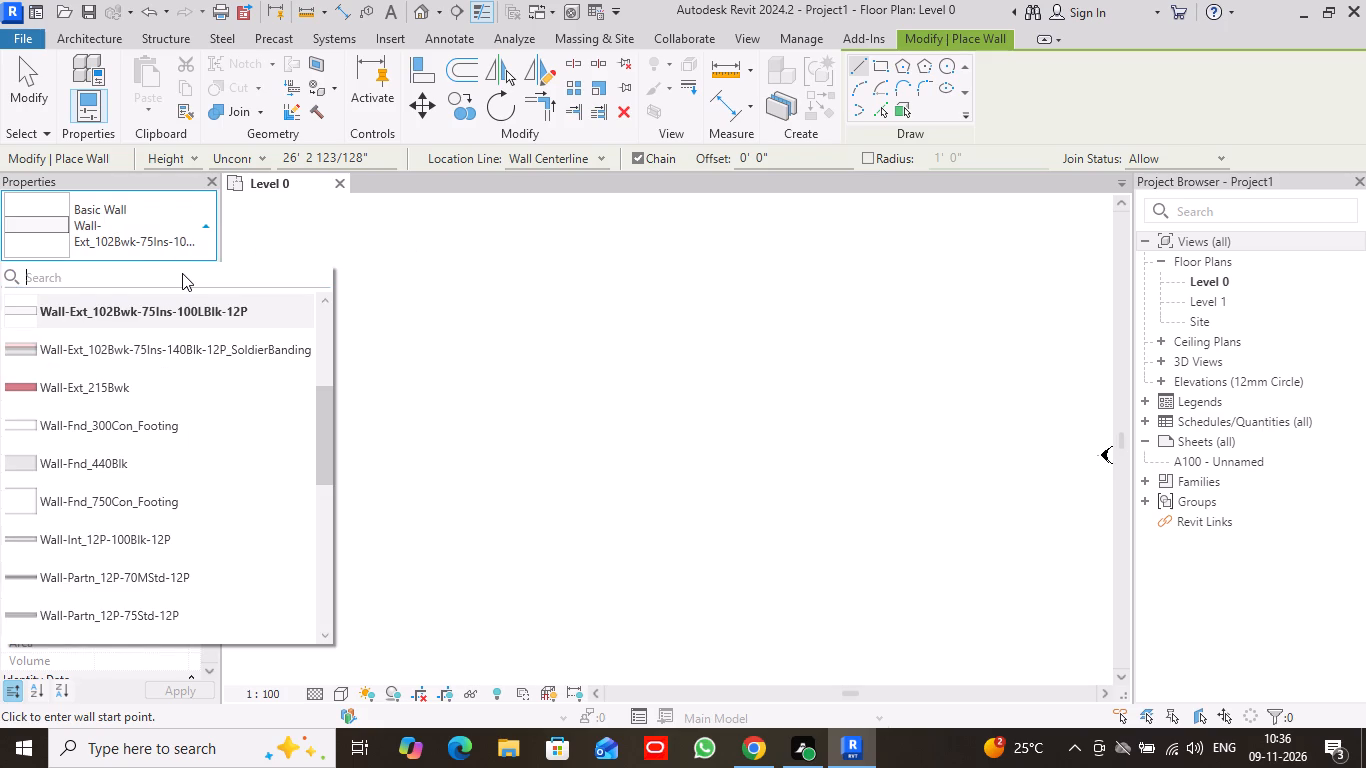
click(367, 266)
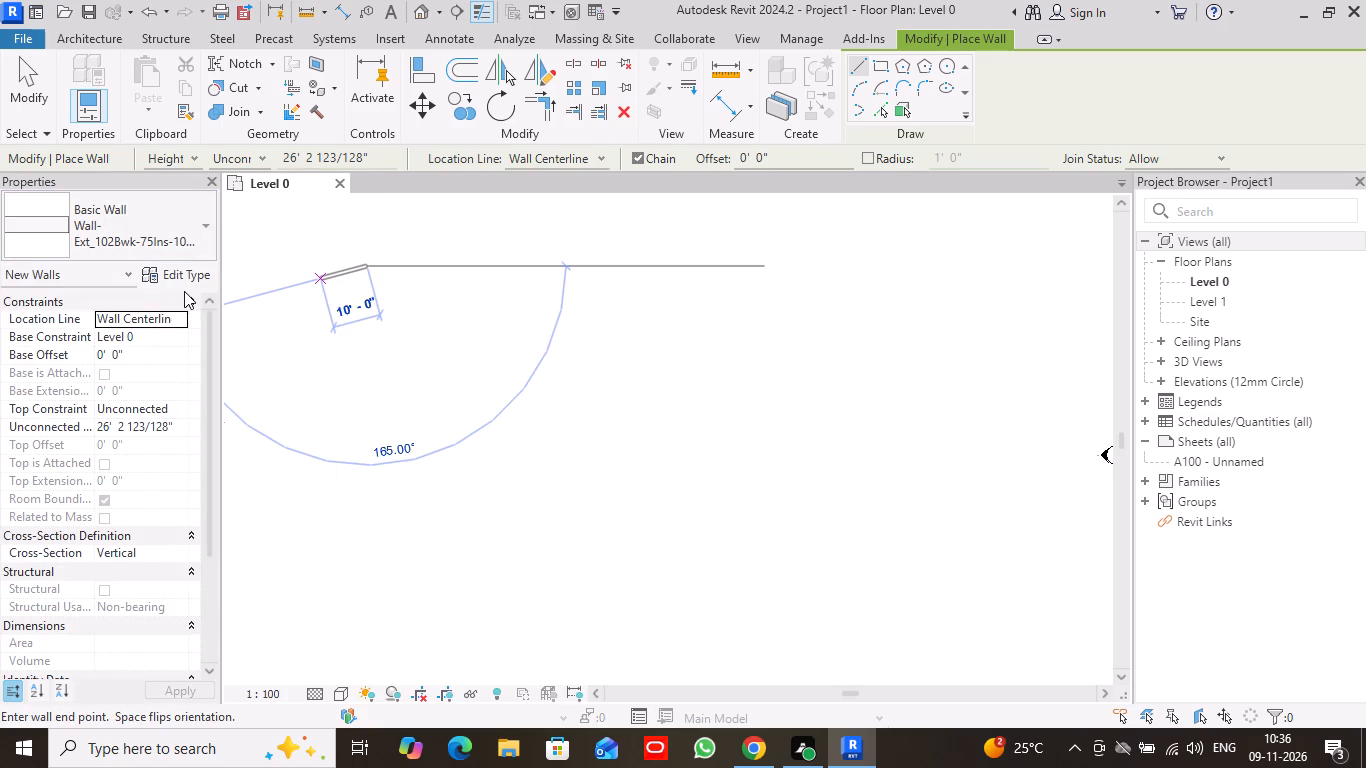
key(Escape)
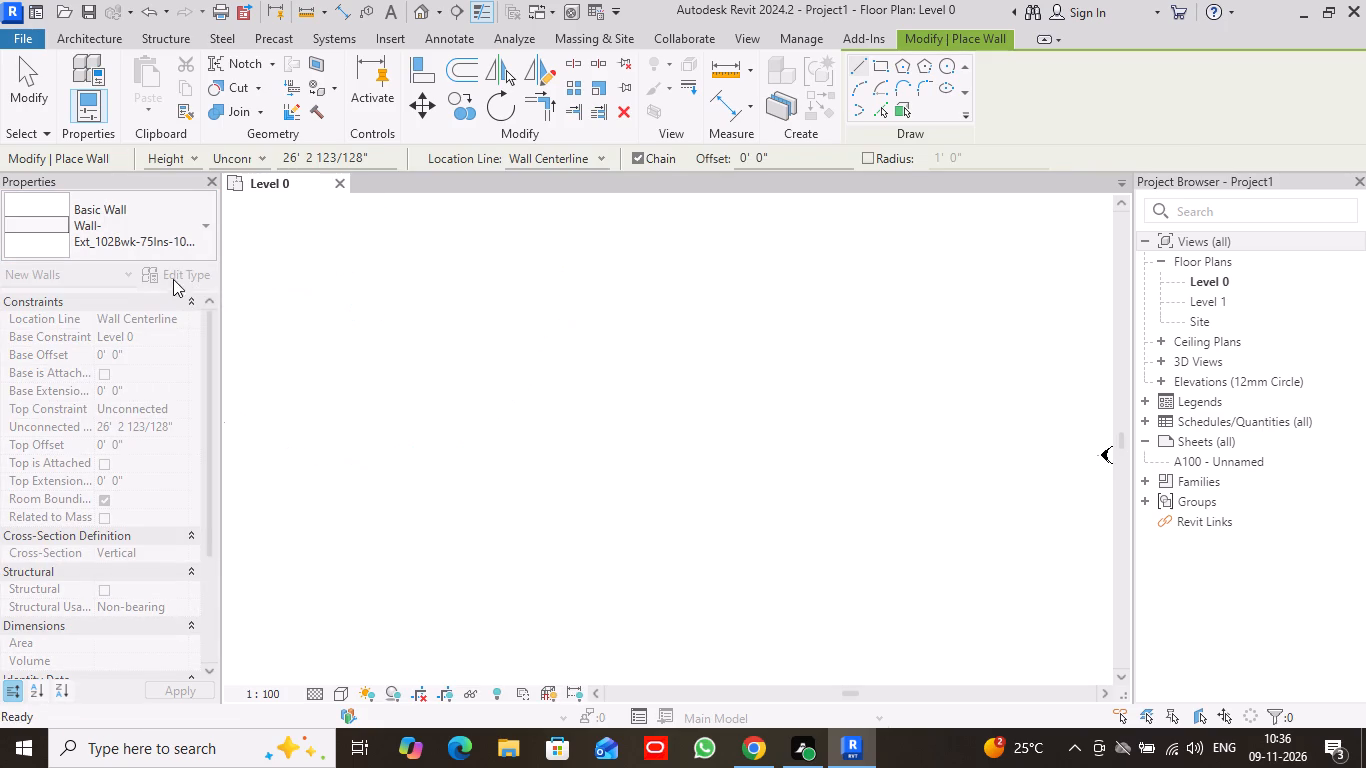
Rename the Wall-Ext_102Bwk-75Ins-100LBlk-12P wall type as basic wall and accept the type properties.
click(172, 275)
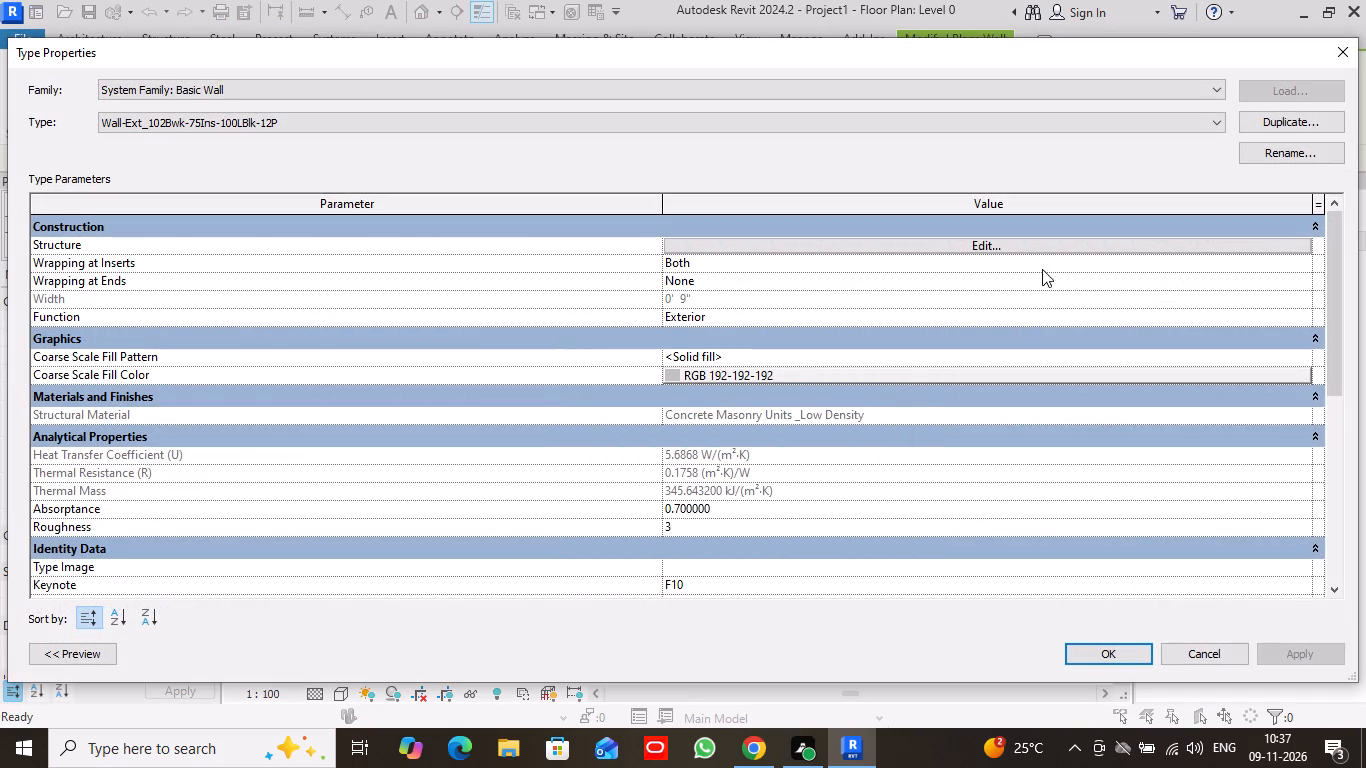
click(991, 242)
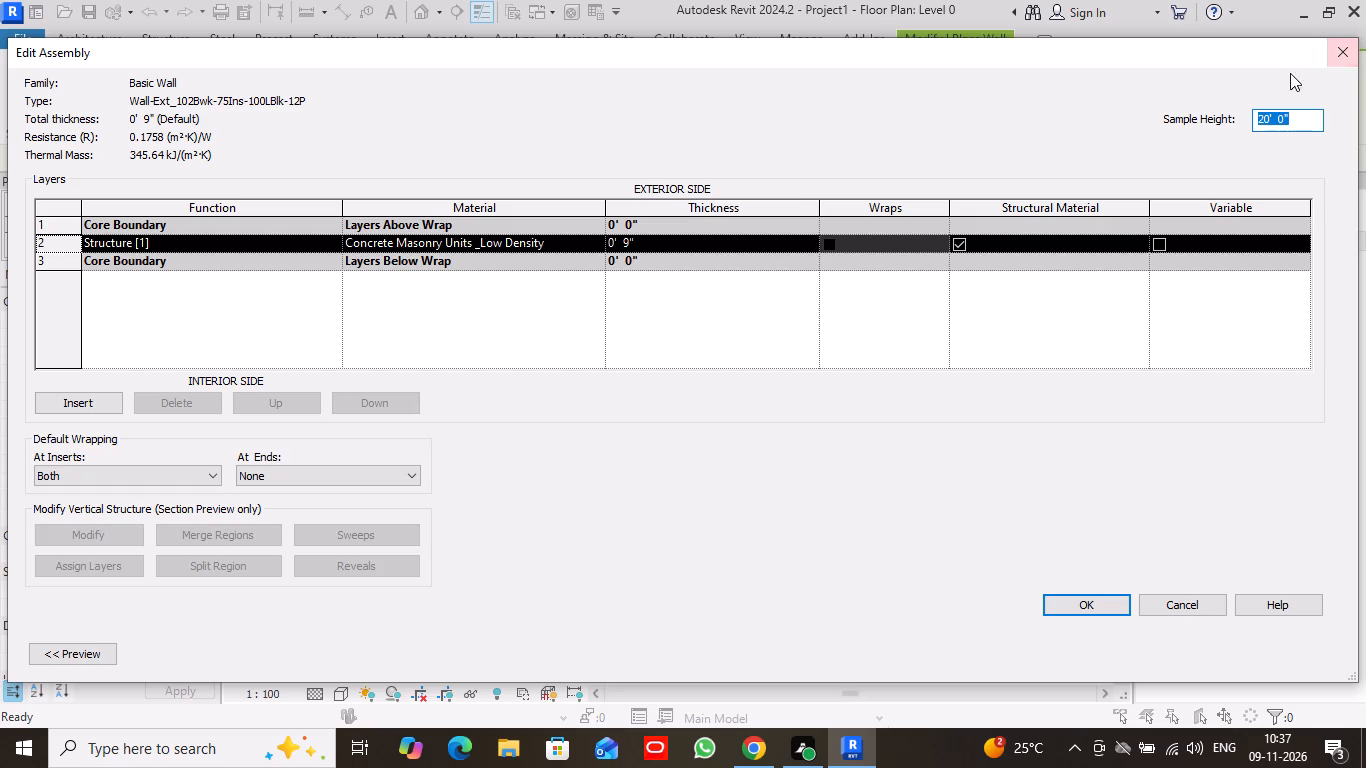
click(1341, 57)
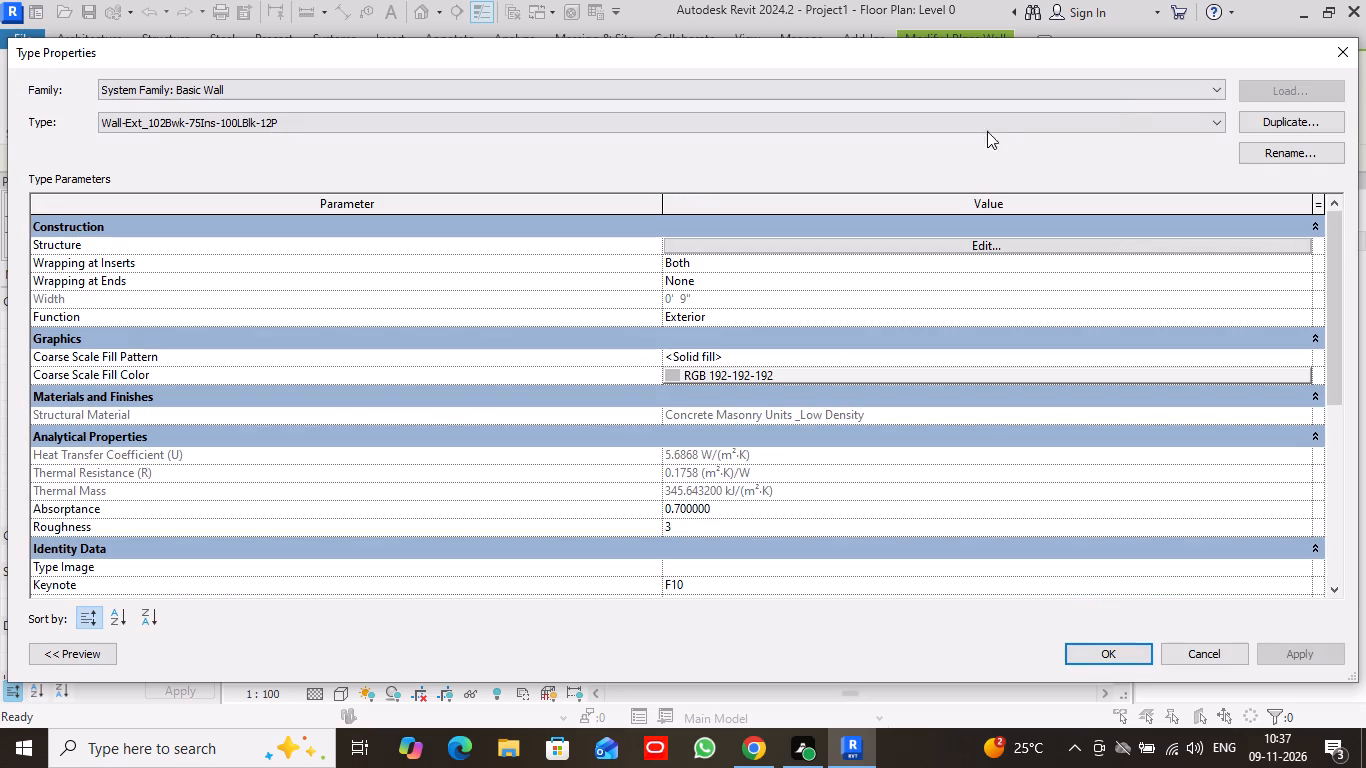
click(314, 116)
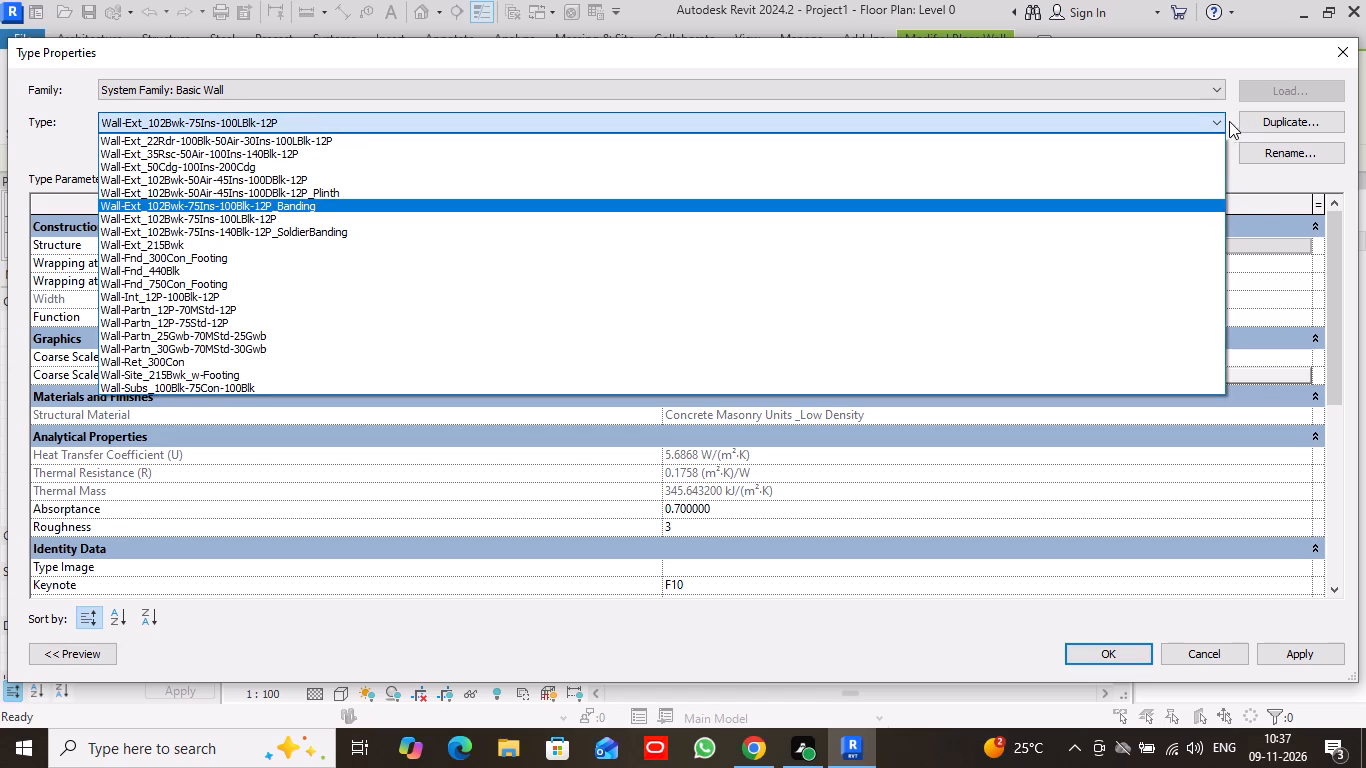
scroll(893, 264, up, 7)
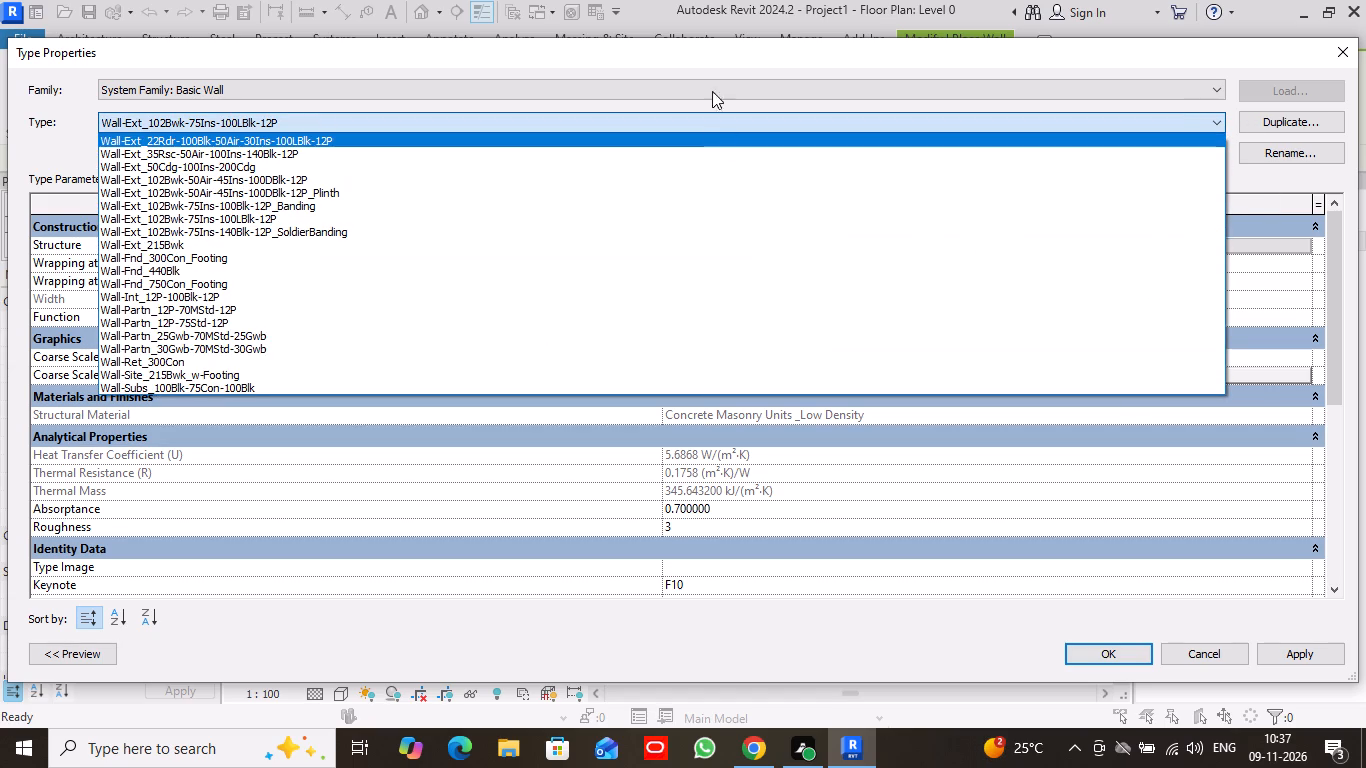
click(1168, 90)
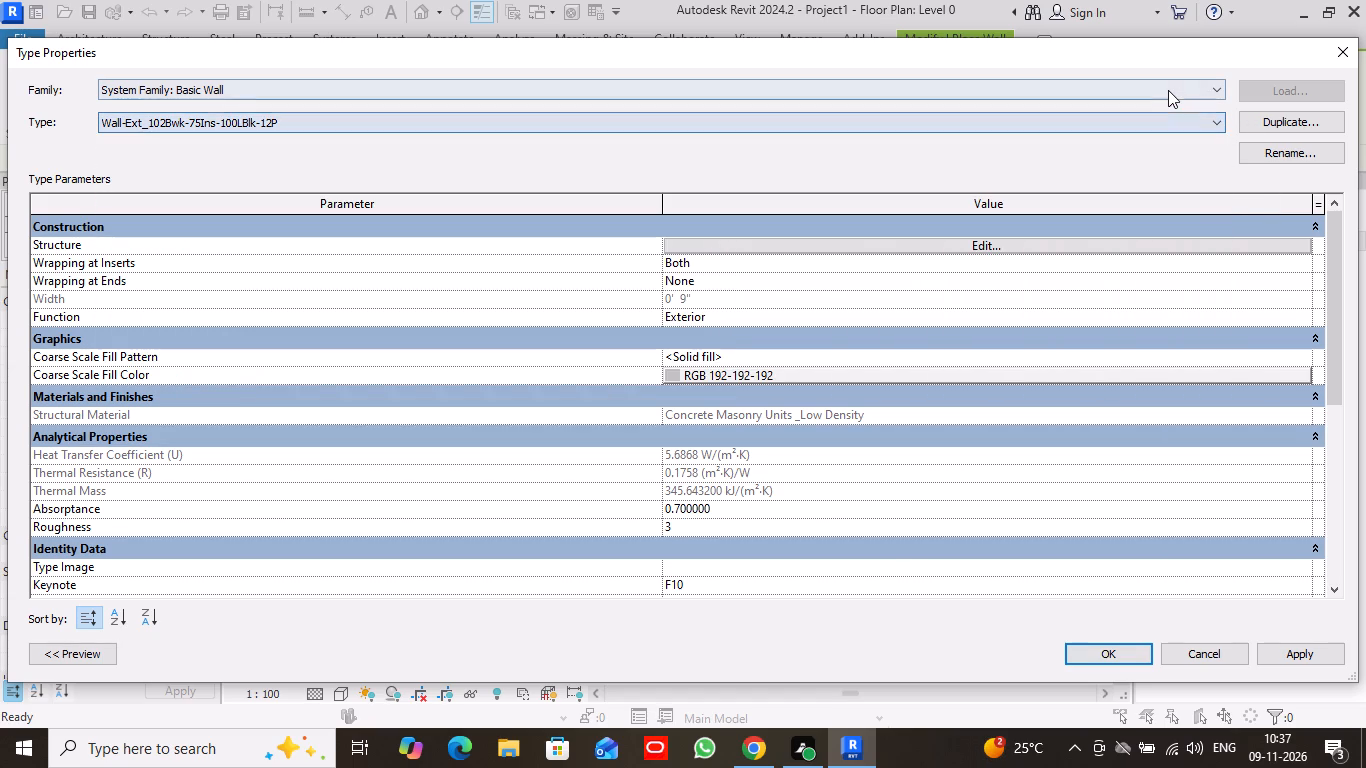
click(1276, 152)
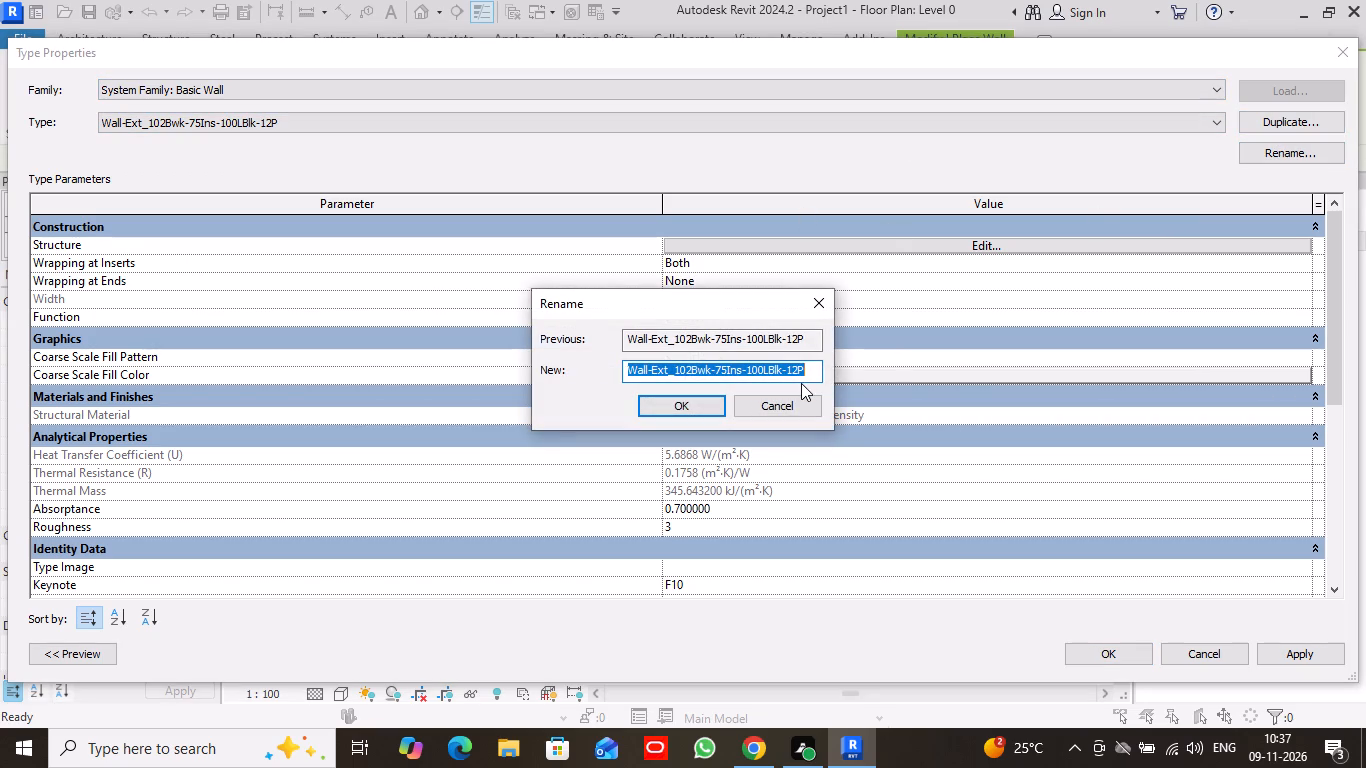
key(BackSpace)
text(bas)
text(ic)
key(space)
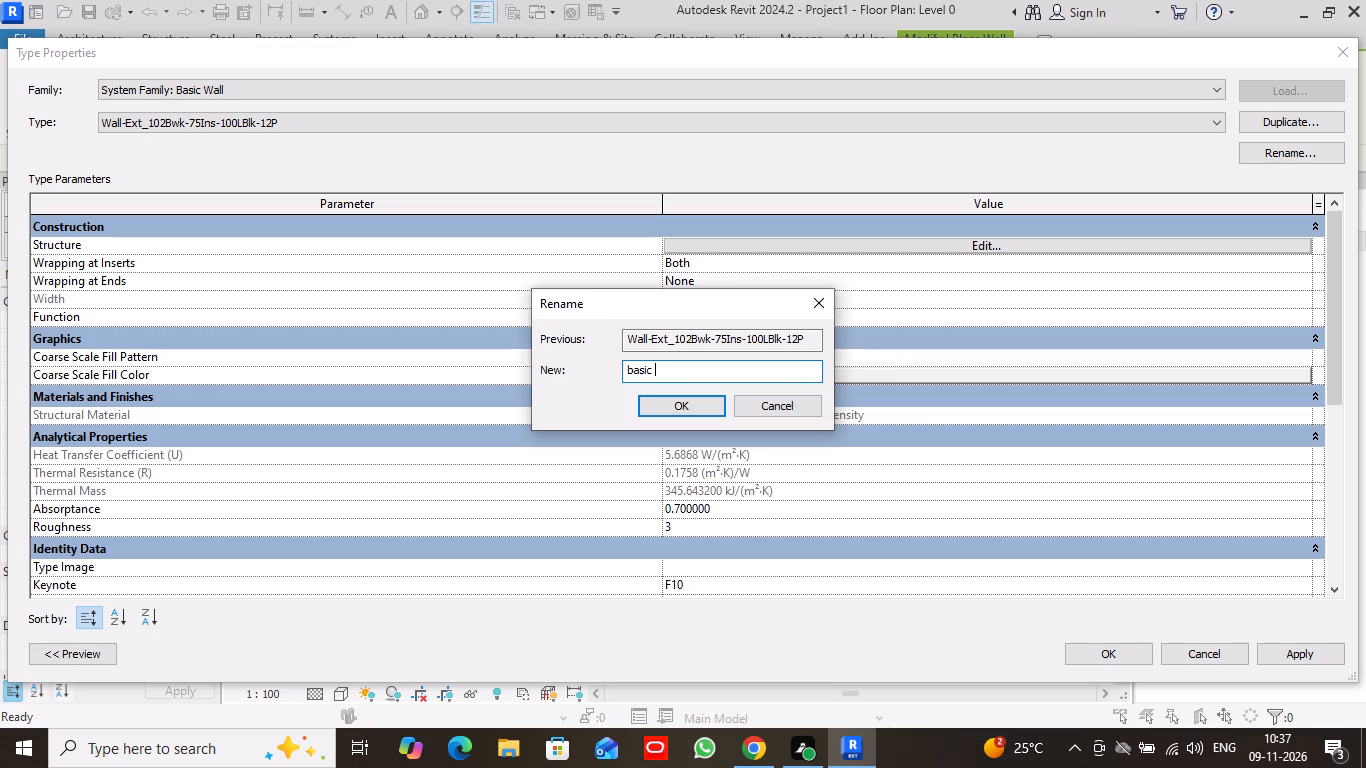
text(wall)
click(684, 404)
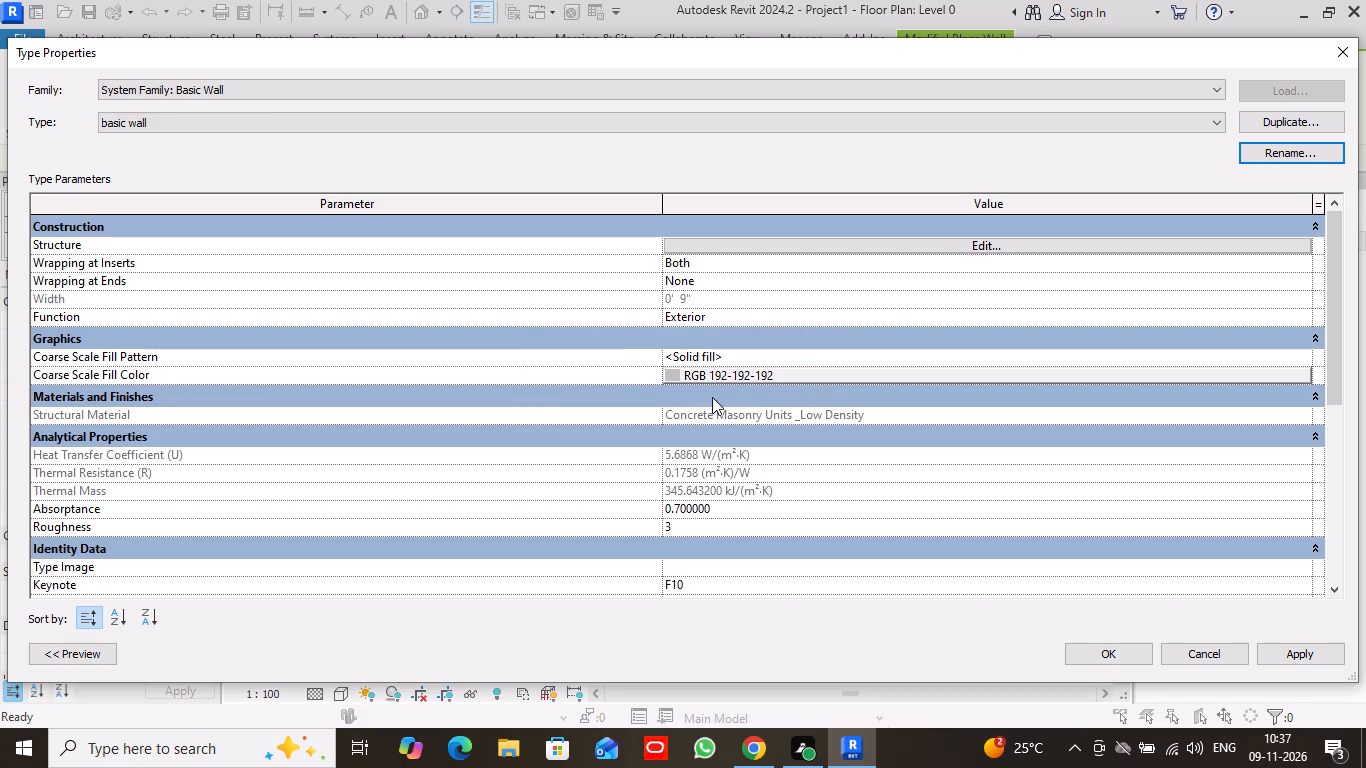
click(1121, 657)
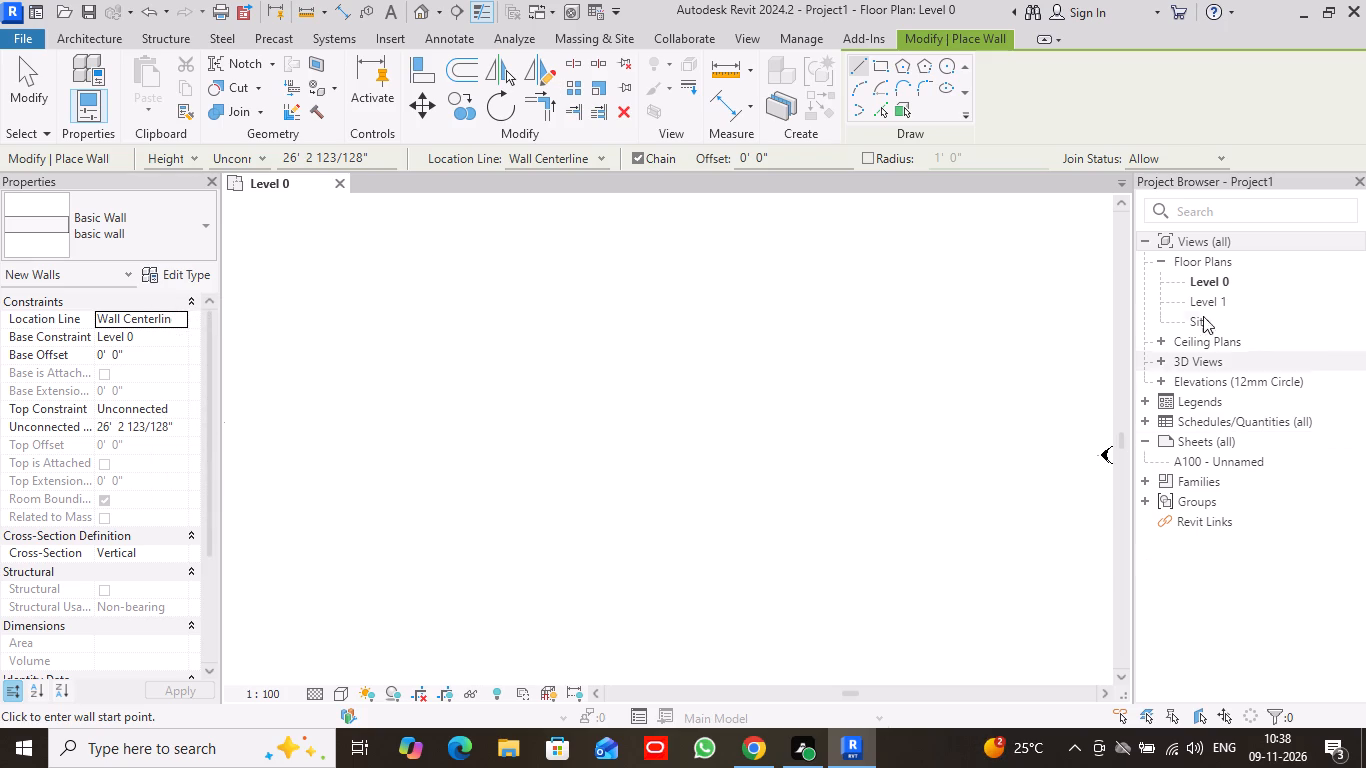
Open the North elevation view.
click(1161, 380)
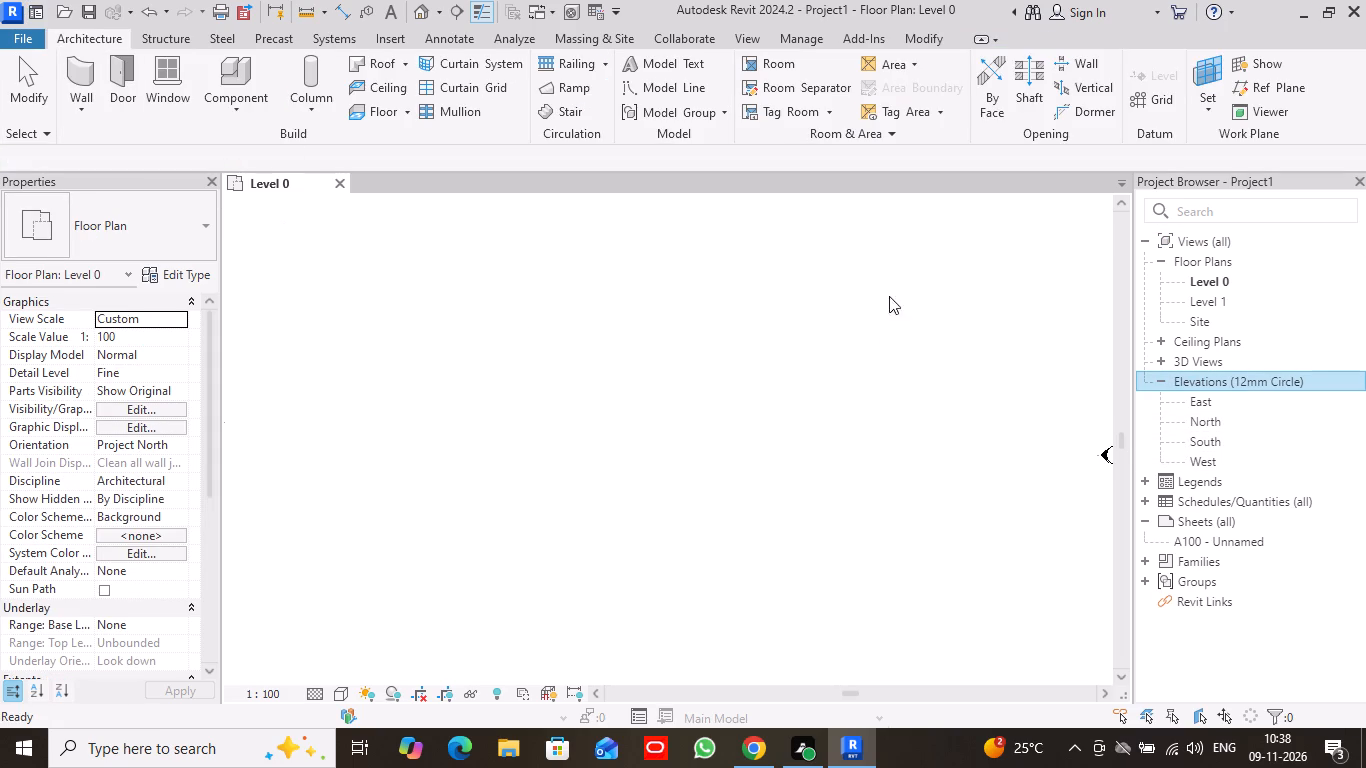
double_click(1217, 423)
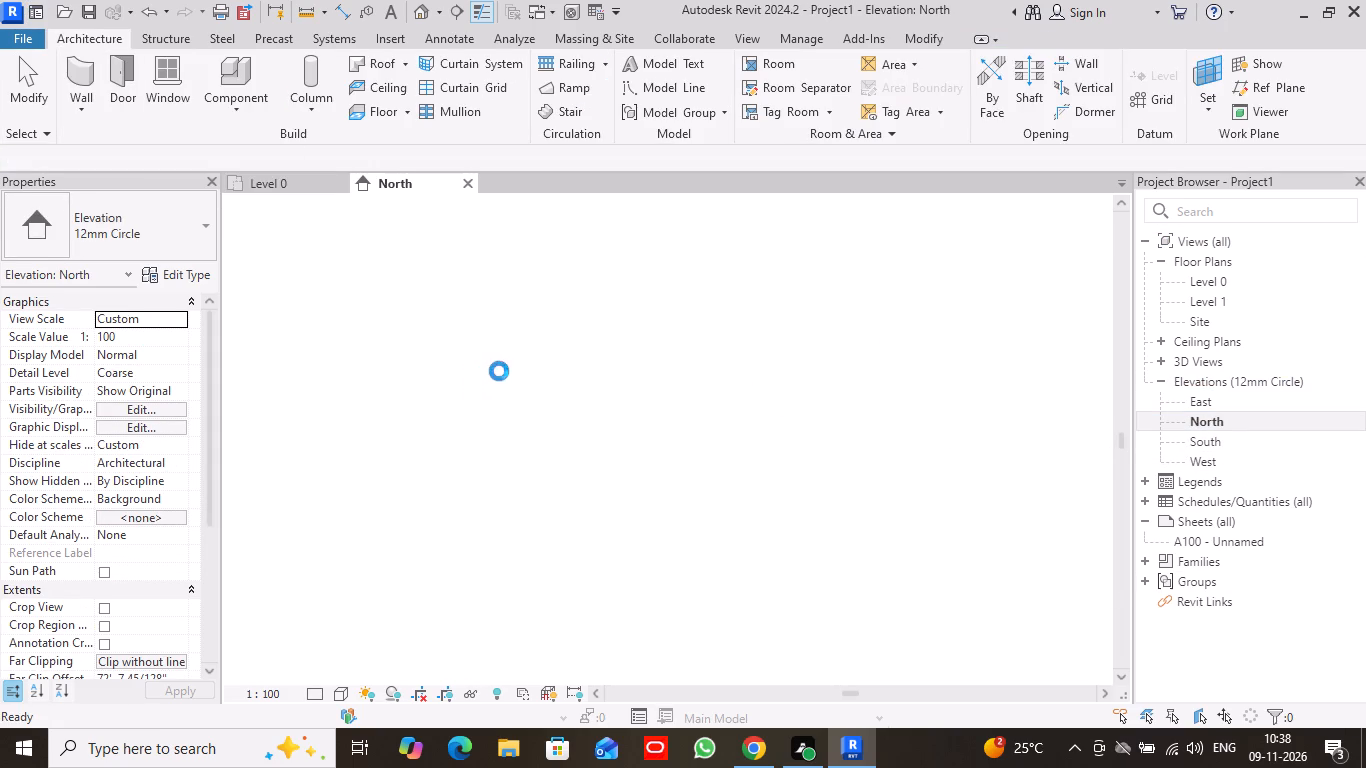
Lengthen the aligned Level 0 and Level 1 lines well beyond their original ends, away from the level heads.
scroll(604, 485, down, 4)
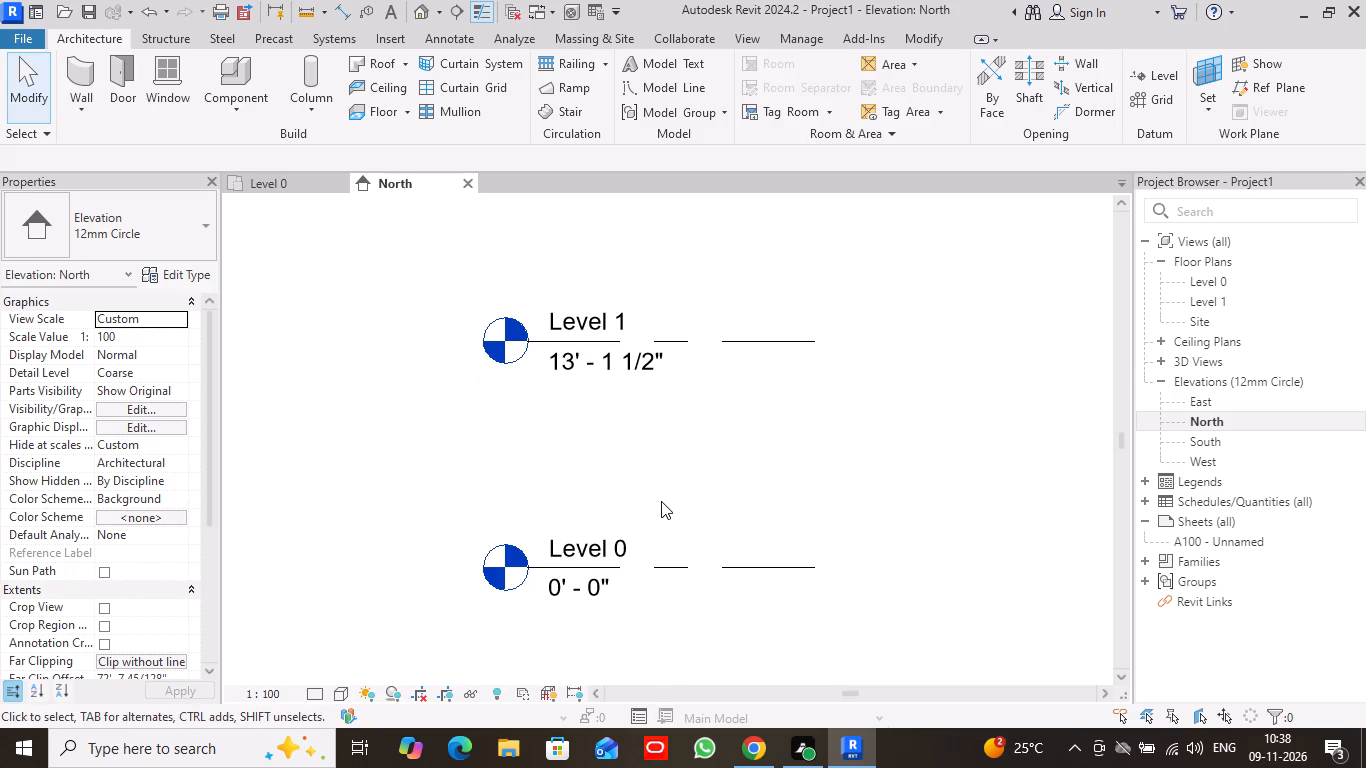
scroll(670, 488, down, 2)
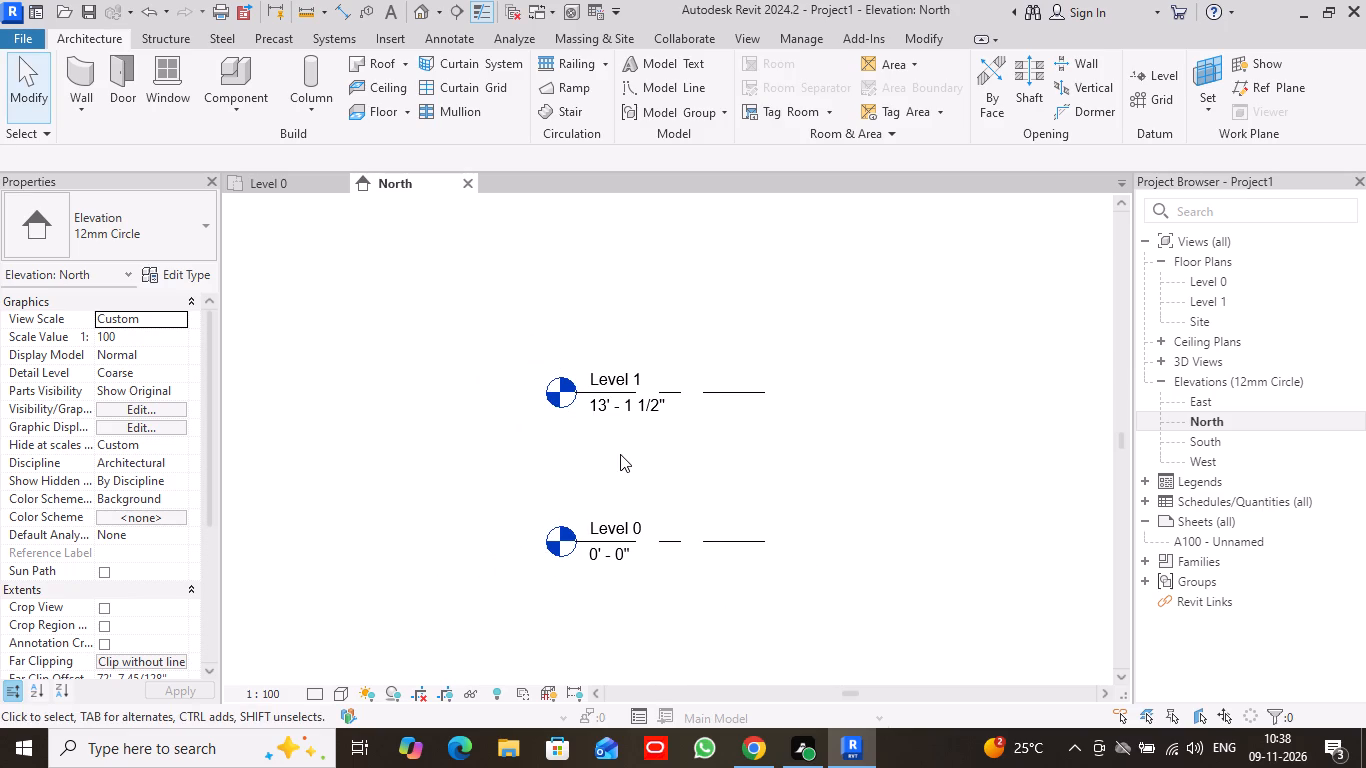
scroll(655, 426, down, 1)
middle_drag(691, 473, 573, 441)
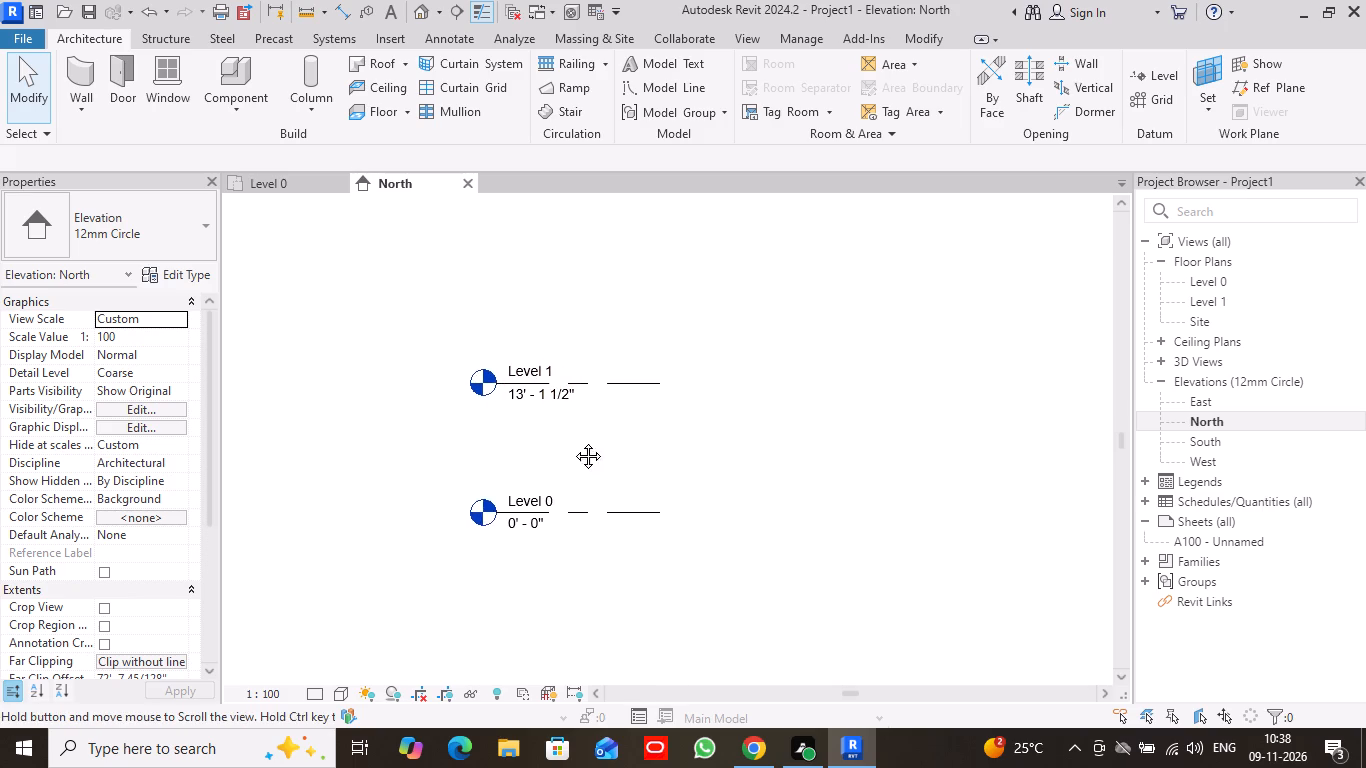
middle_drag(573, 441, 568, 437)
click(586, 357)
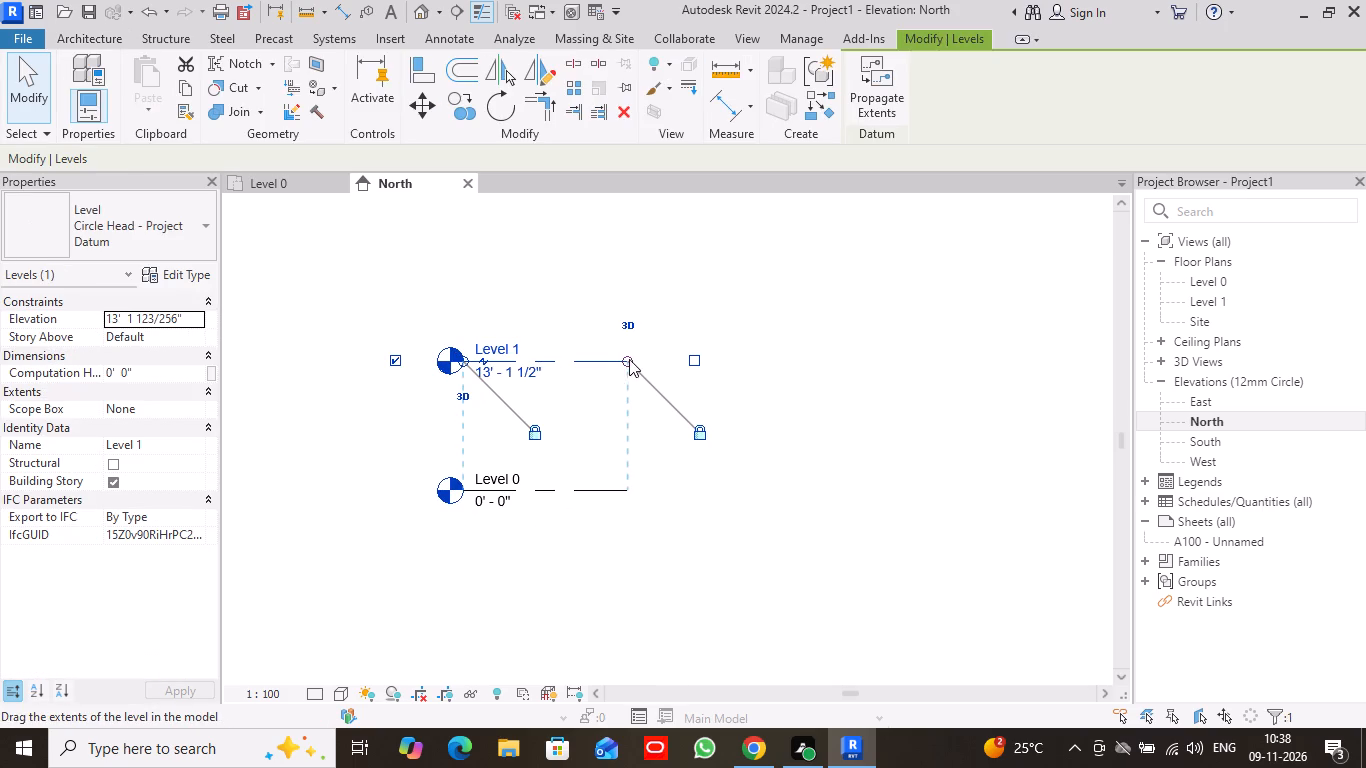
drag(626, 359, 1090, 355)
scroll(1021, 369, down, 3)
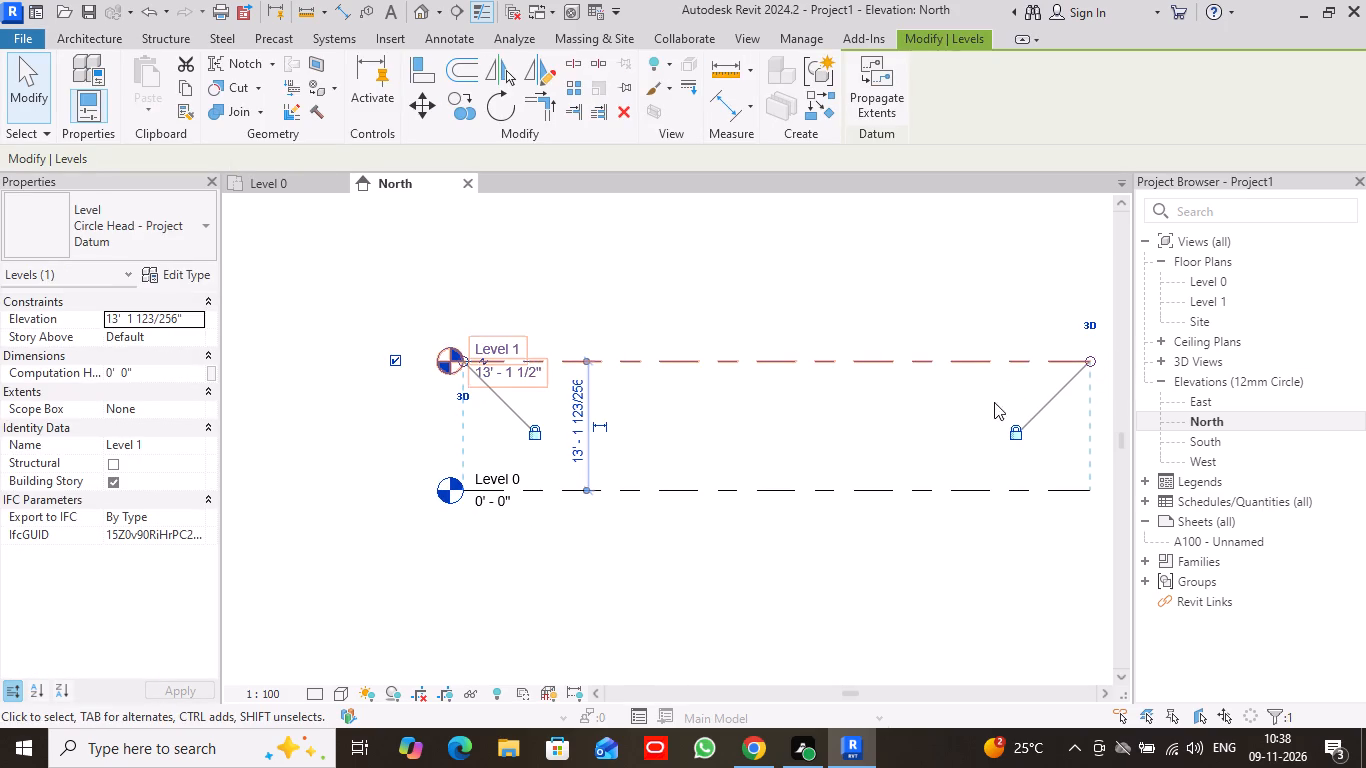
middle_drag(953, 408, 754, 461)
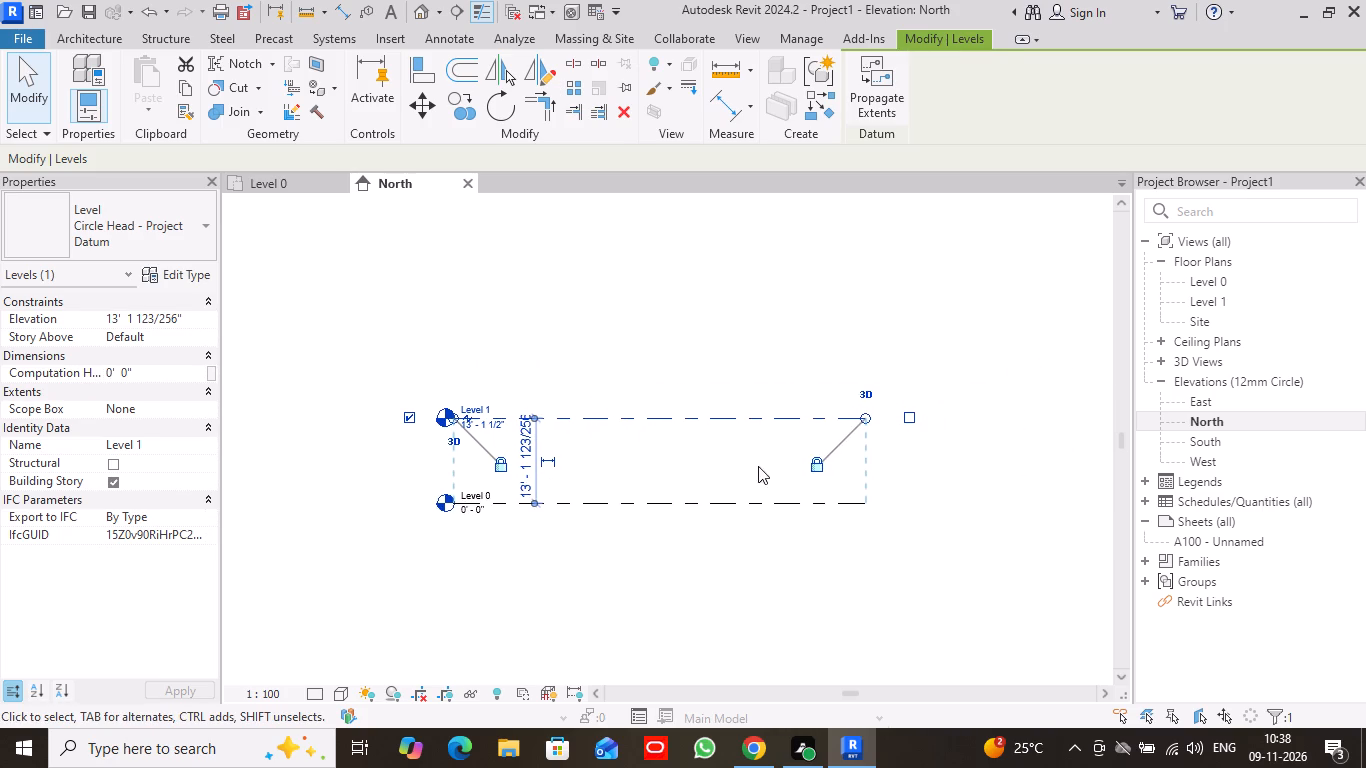
click(864, 417)
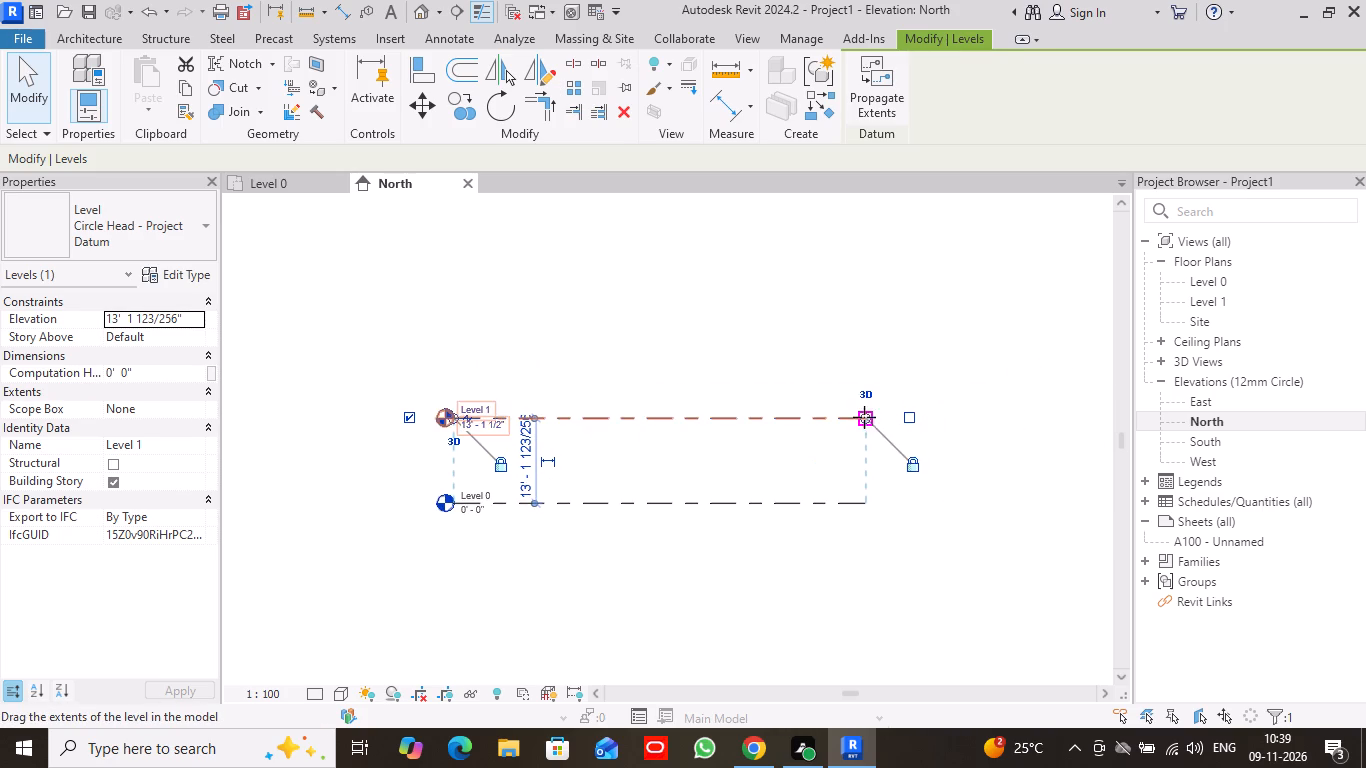
drag(864, 417, 989, 407)
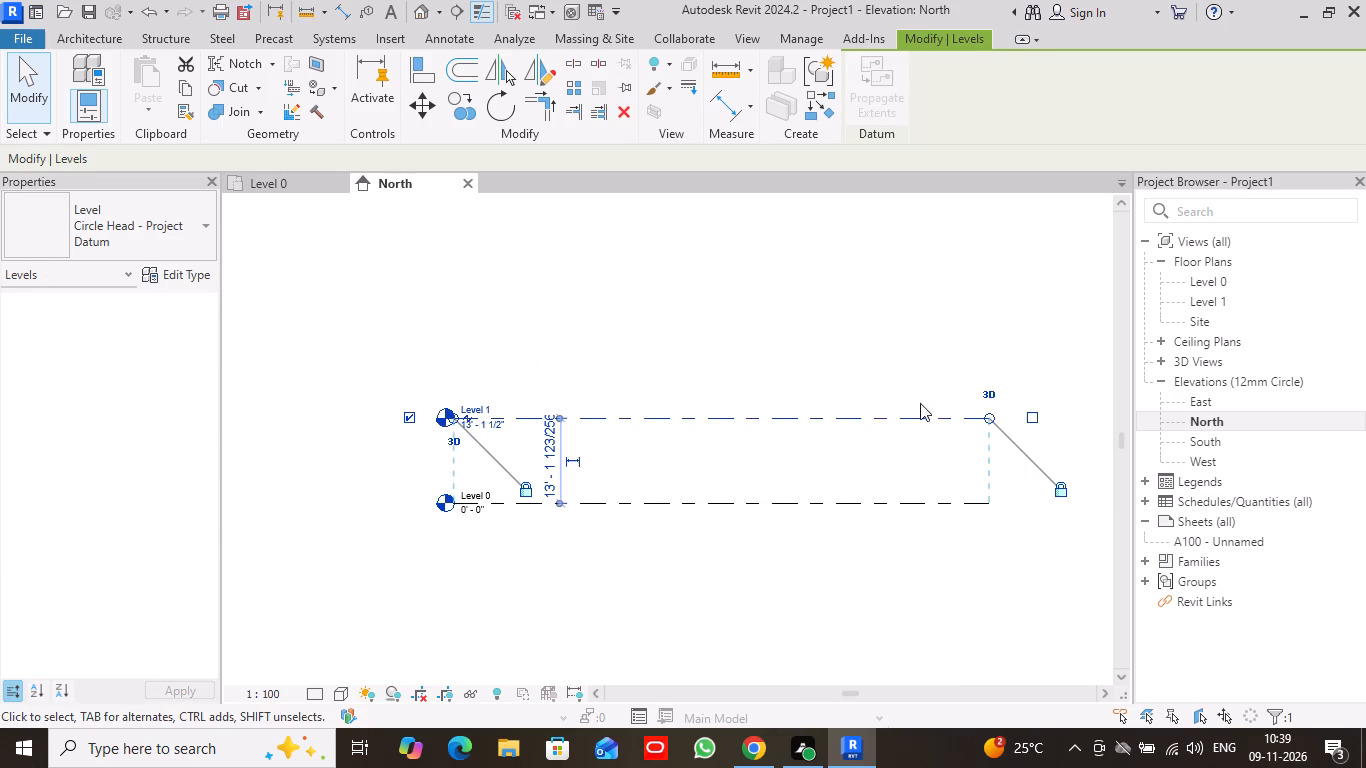
click(615, 363)
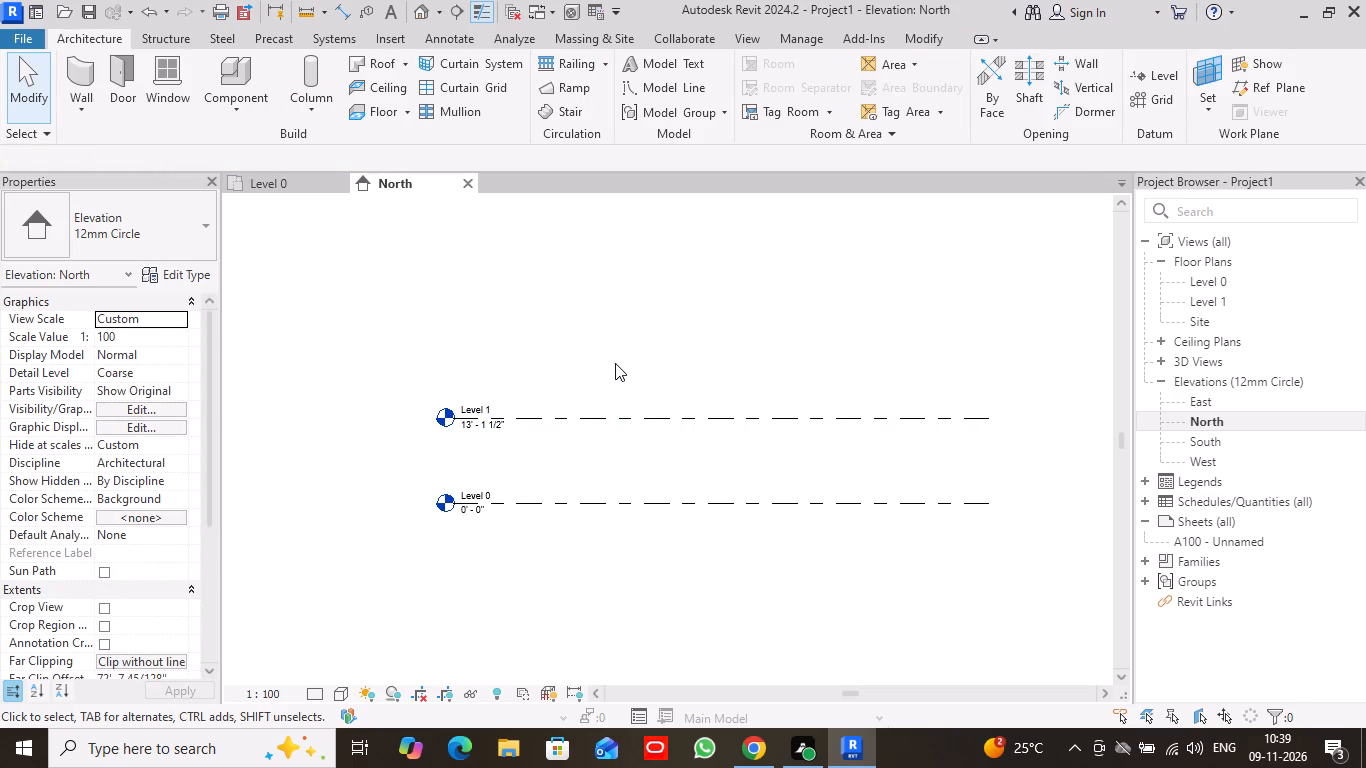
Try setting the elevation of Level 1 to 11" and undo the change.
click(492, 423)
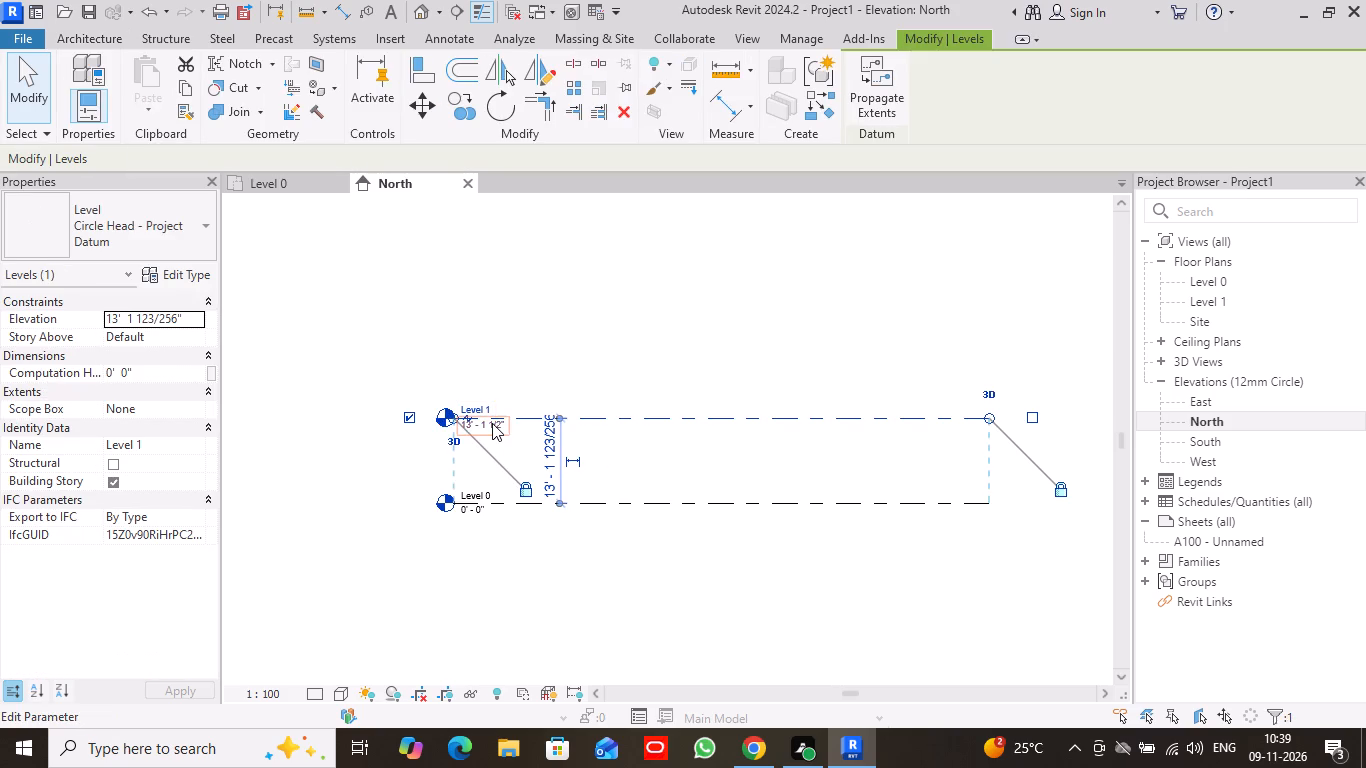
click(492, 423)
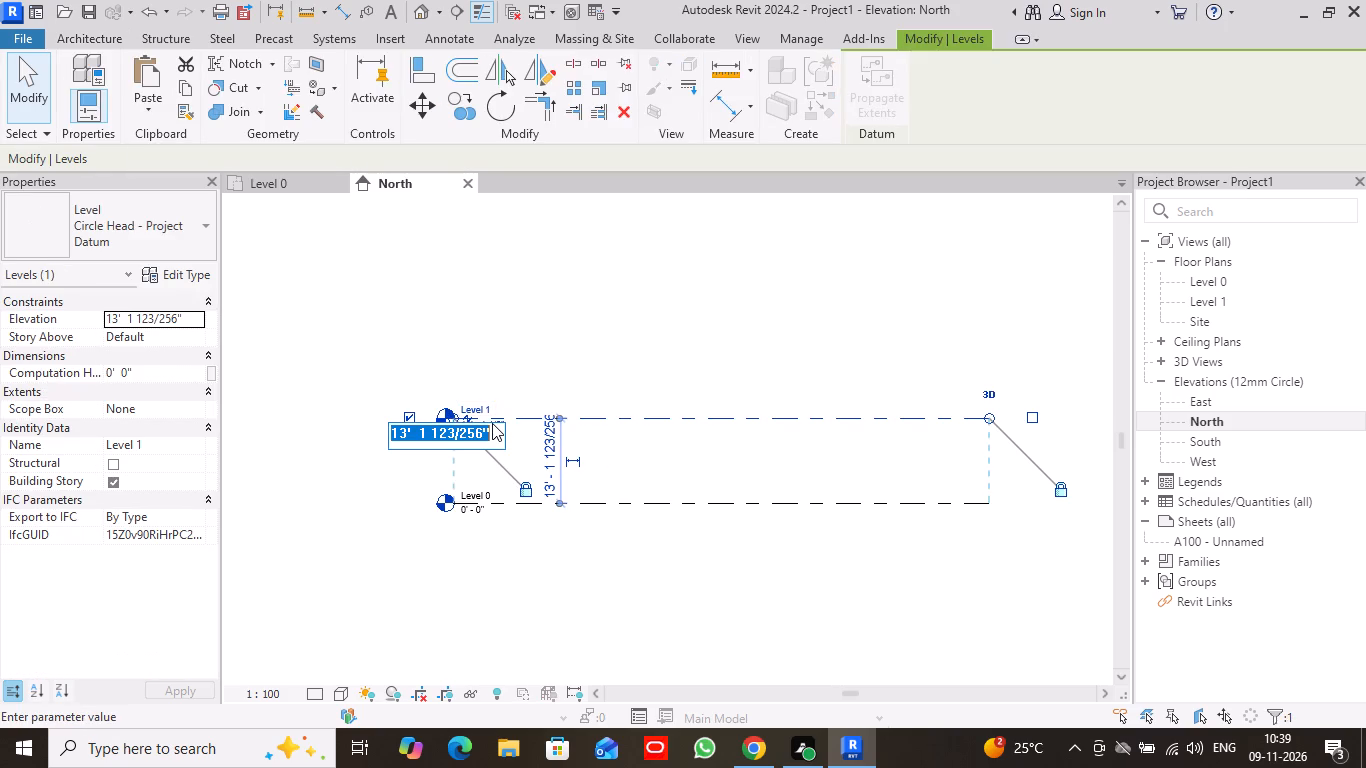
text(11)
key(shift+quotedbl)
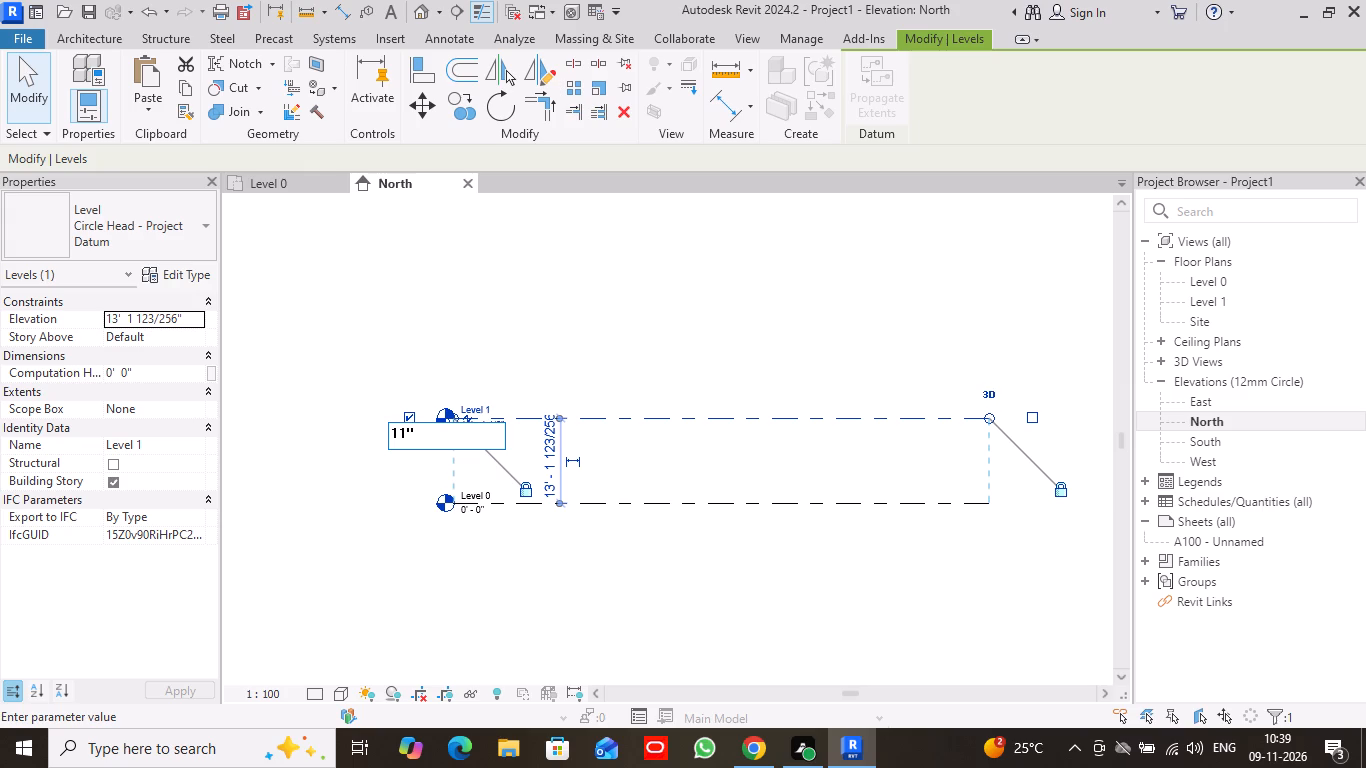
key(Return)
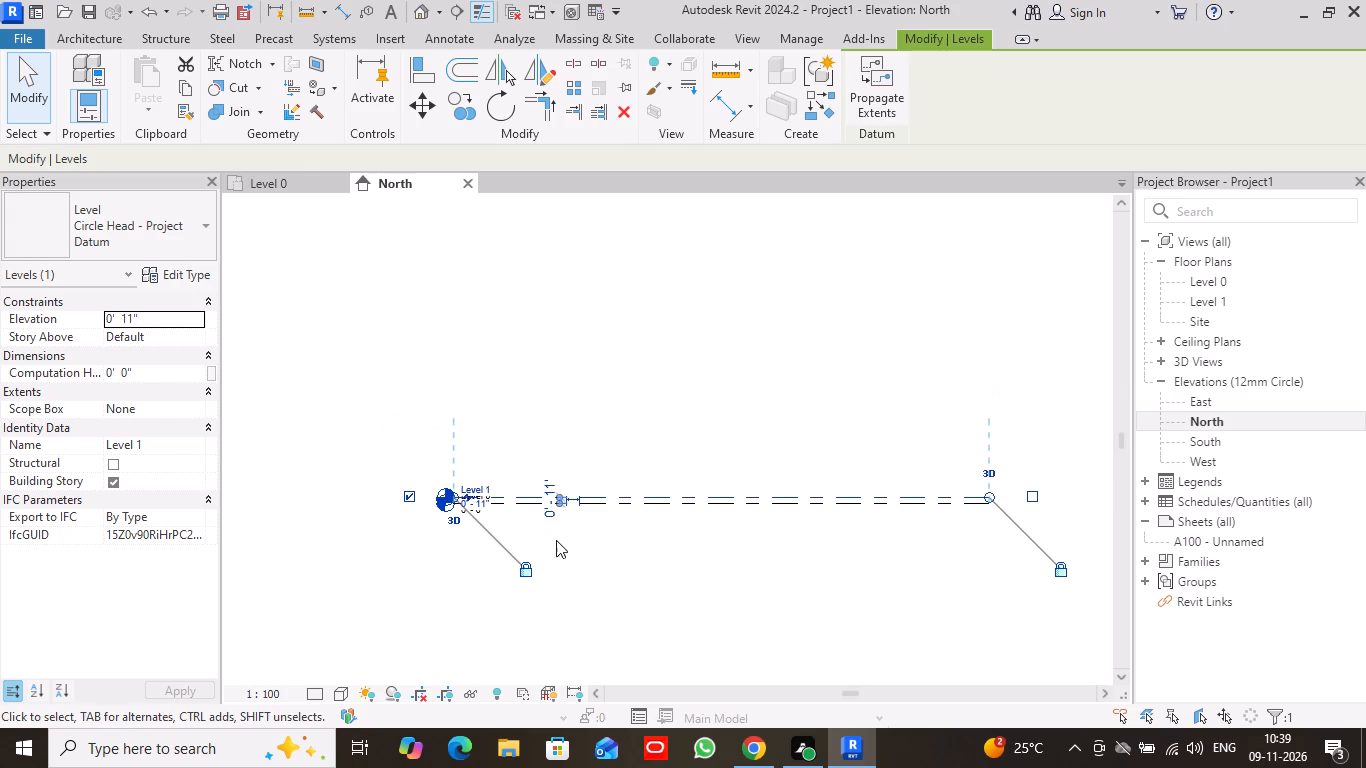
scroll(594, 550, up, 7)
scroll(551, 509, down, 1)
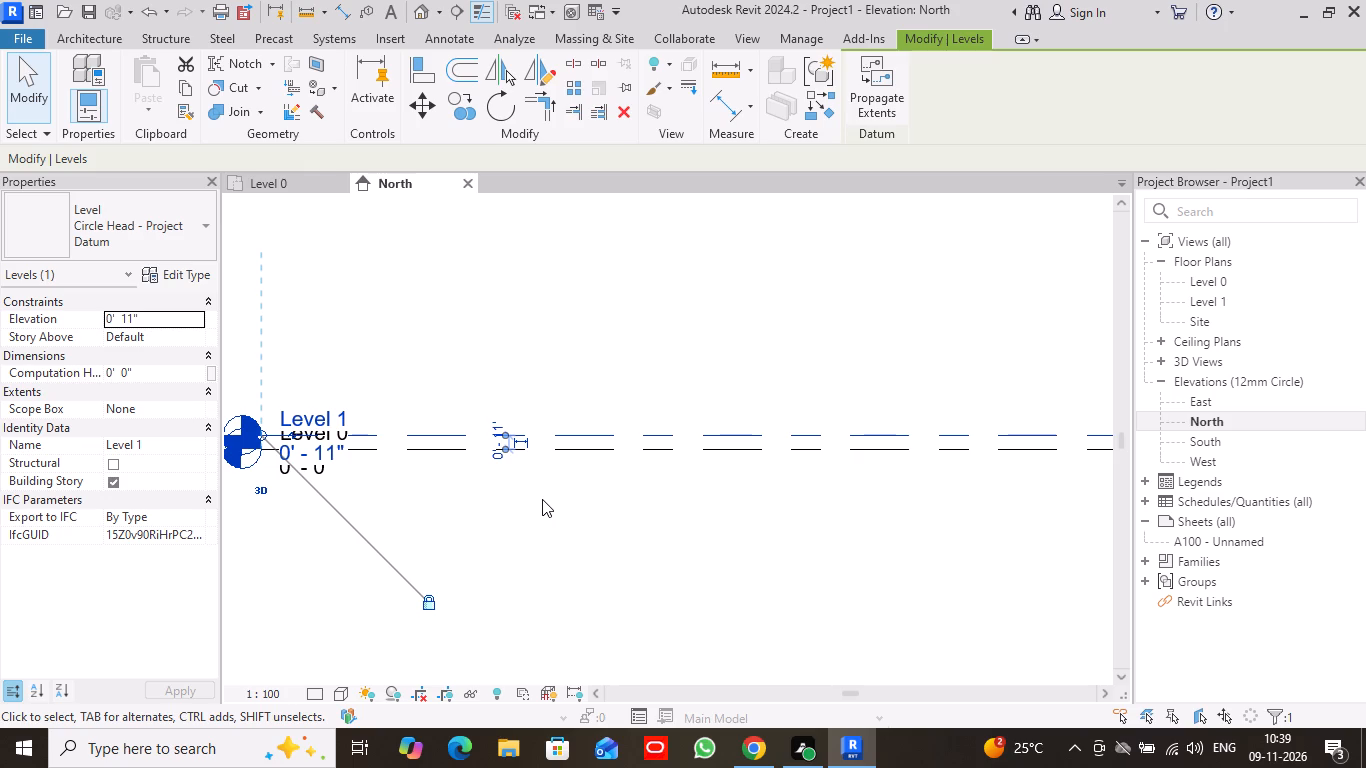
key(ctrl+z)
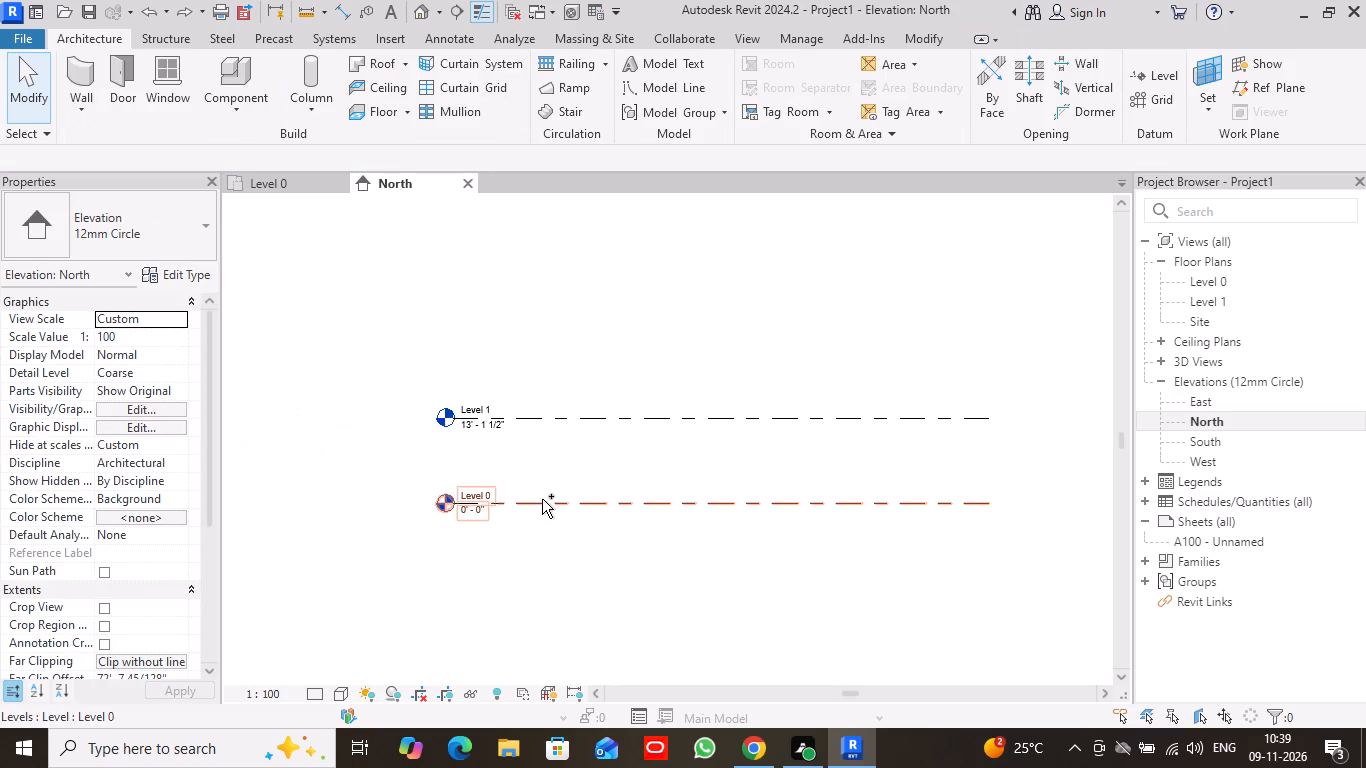
Set the elevation of Level 1 to 11'.
click(486, 425)
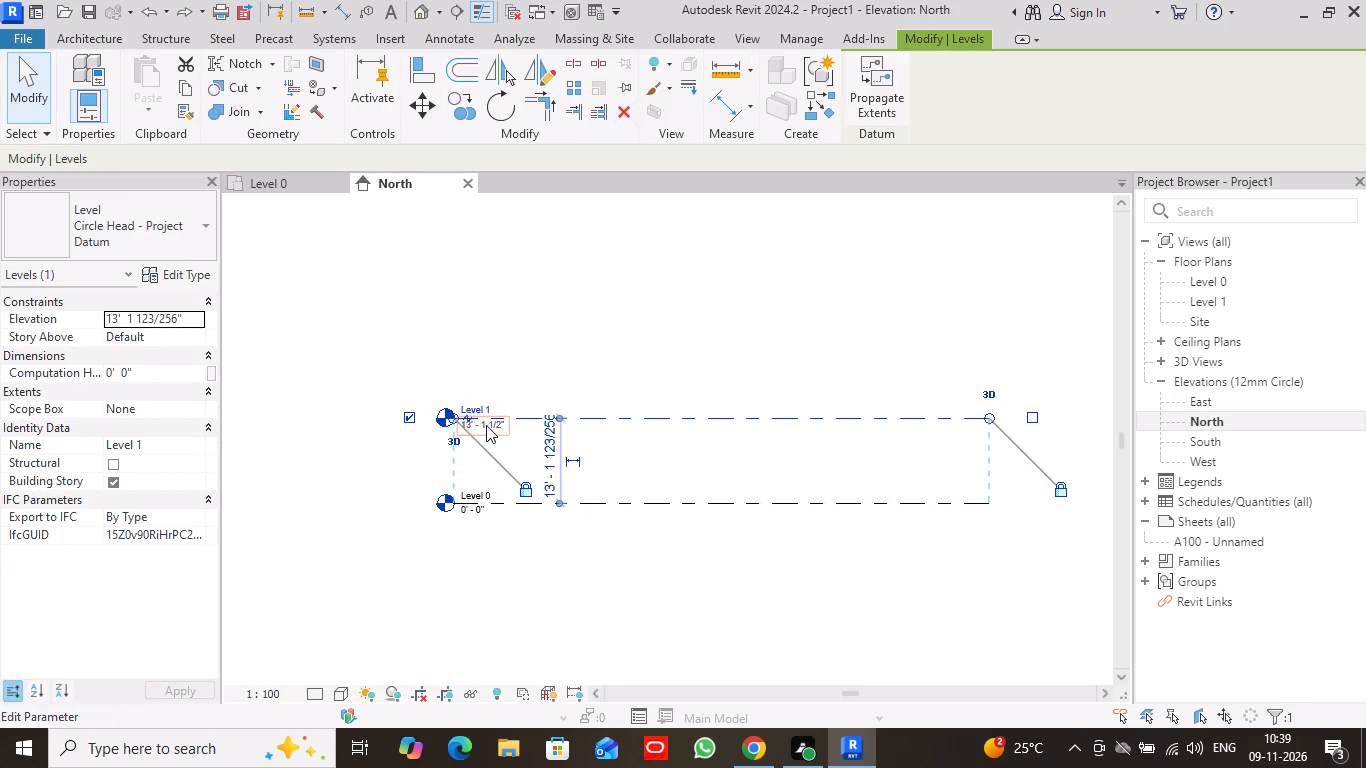
click(486, 425)
text(11)
key(apostrophe)
key(Return)
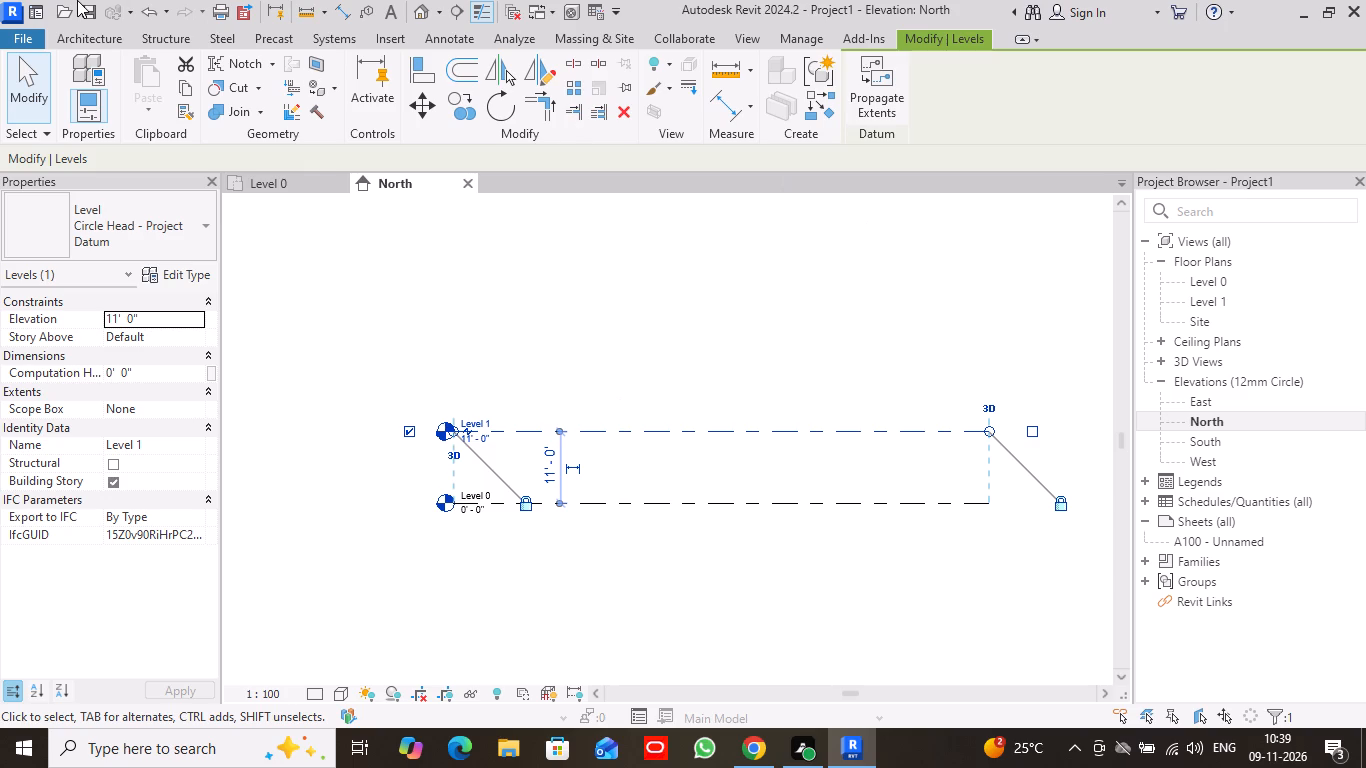
Draw a new level about 12' 6" above Level 1, aligned with both ends of the existing levels.
click(93, 38)
click(1162, 77)
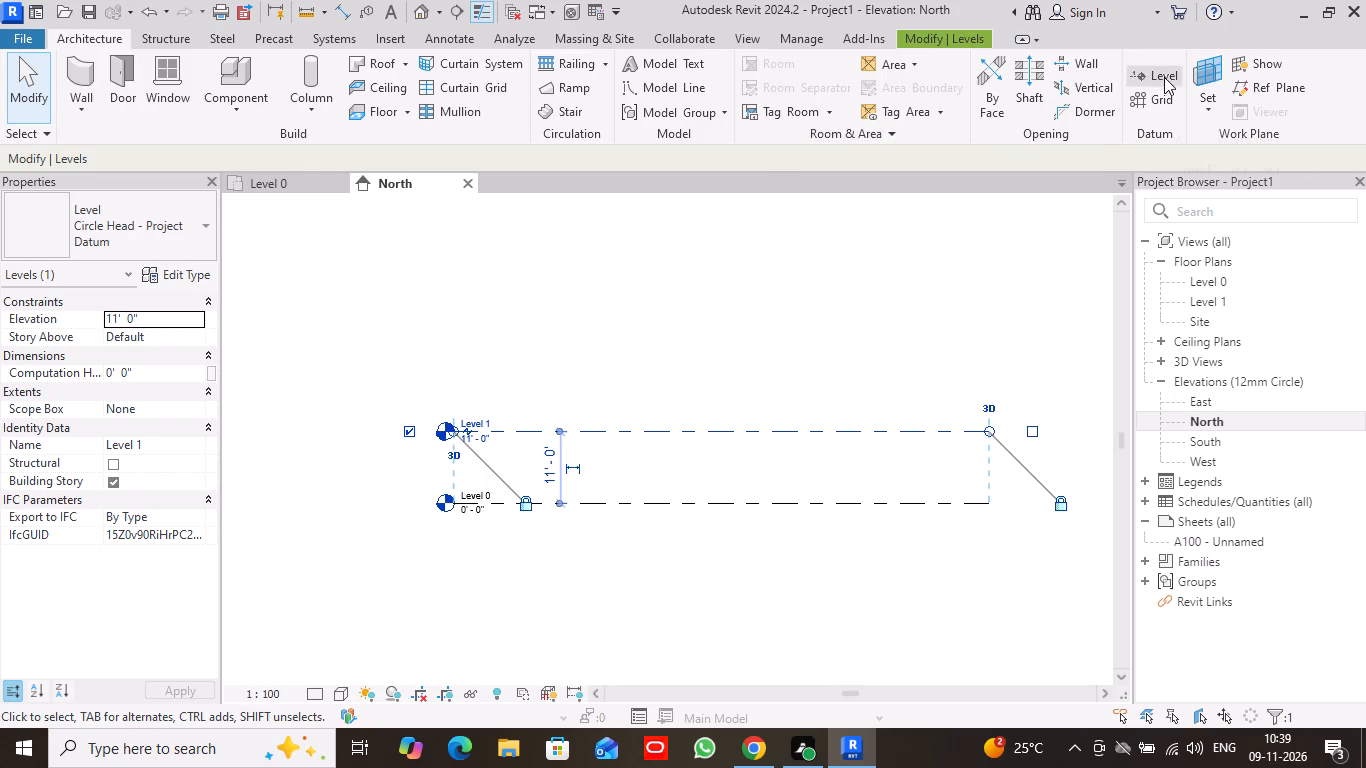
click(453, 352)
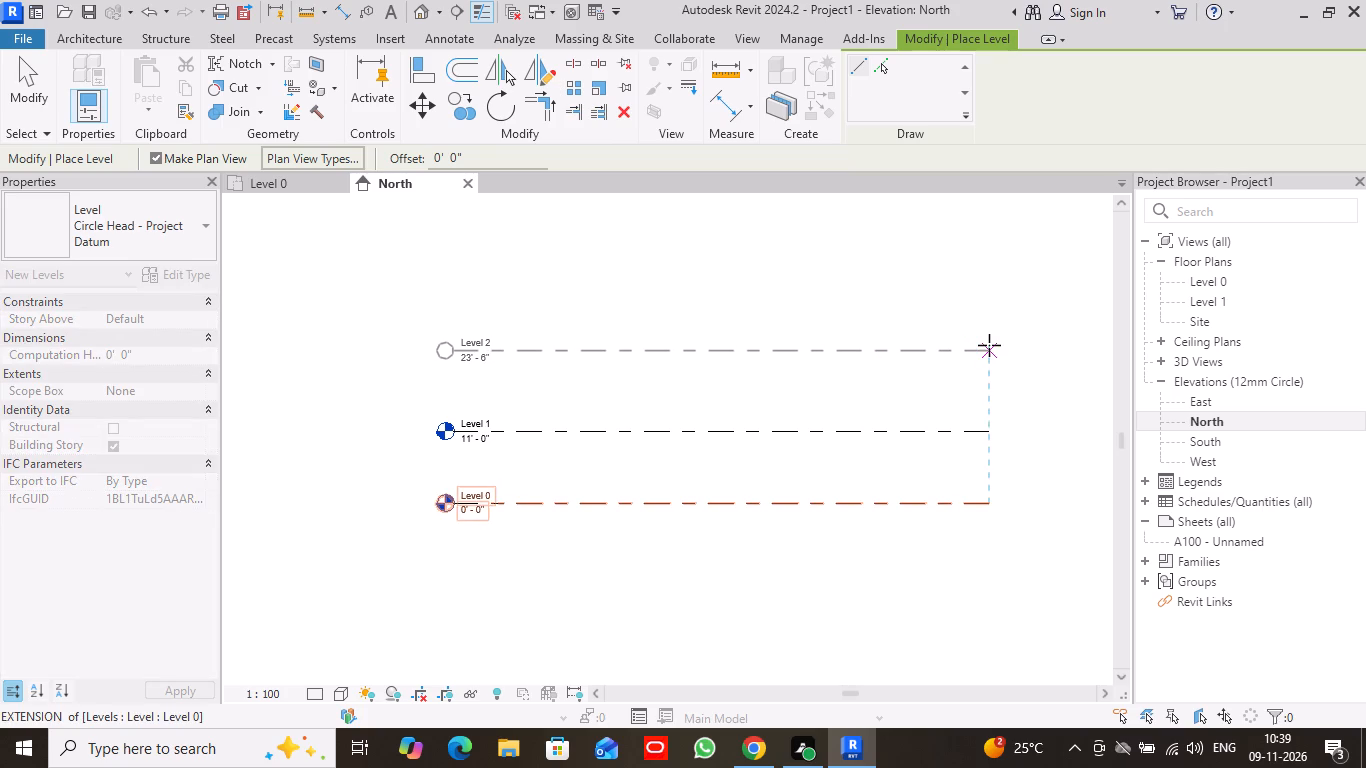
click(989, 345)
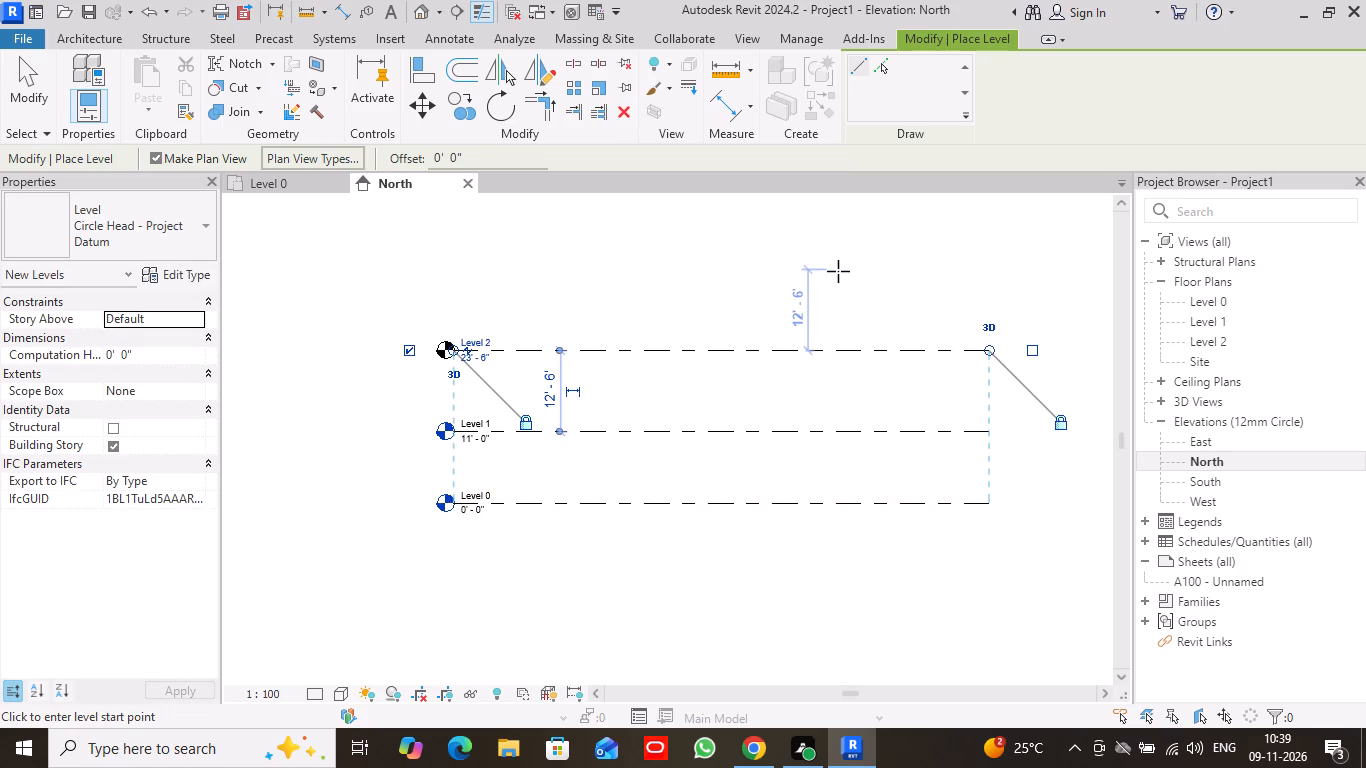
key(Escape)
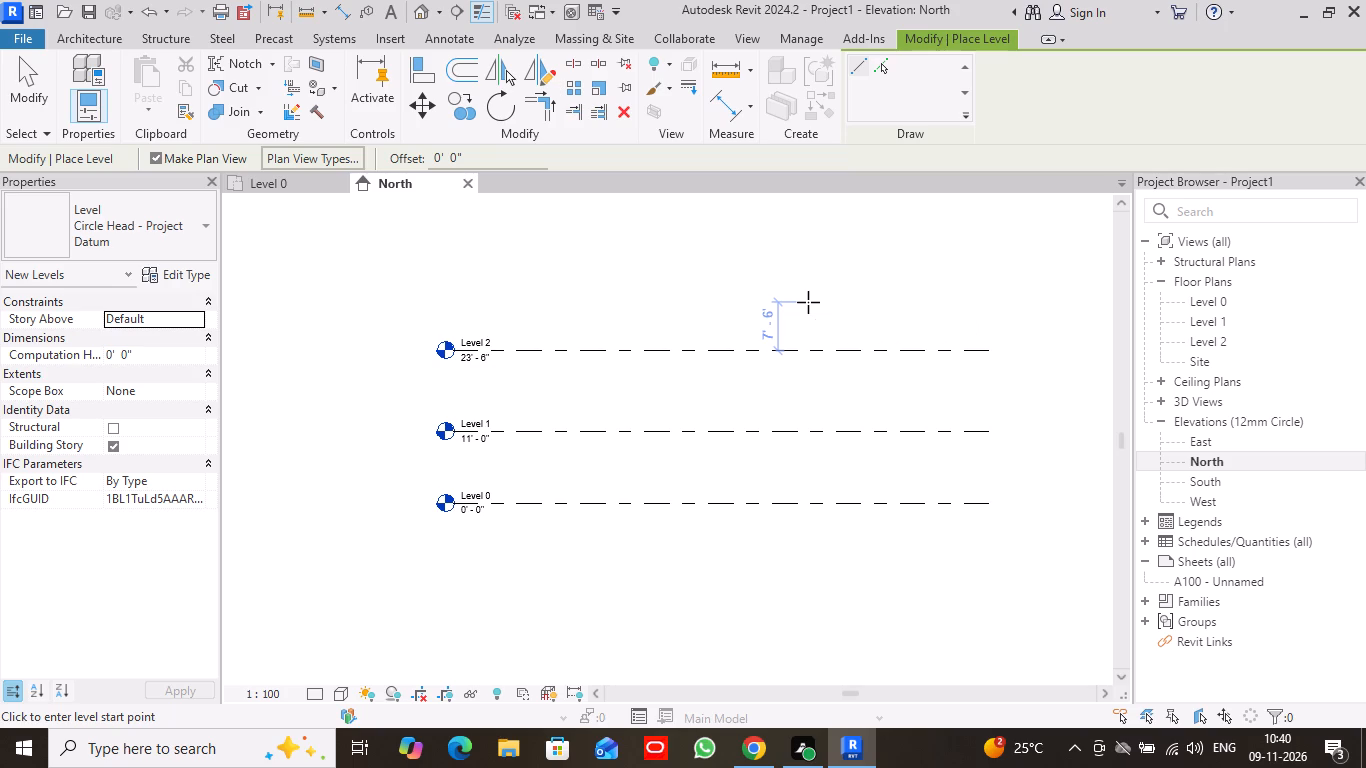
scroll(816, 270, up, 1)
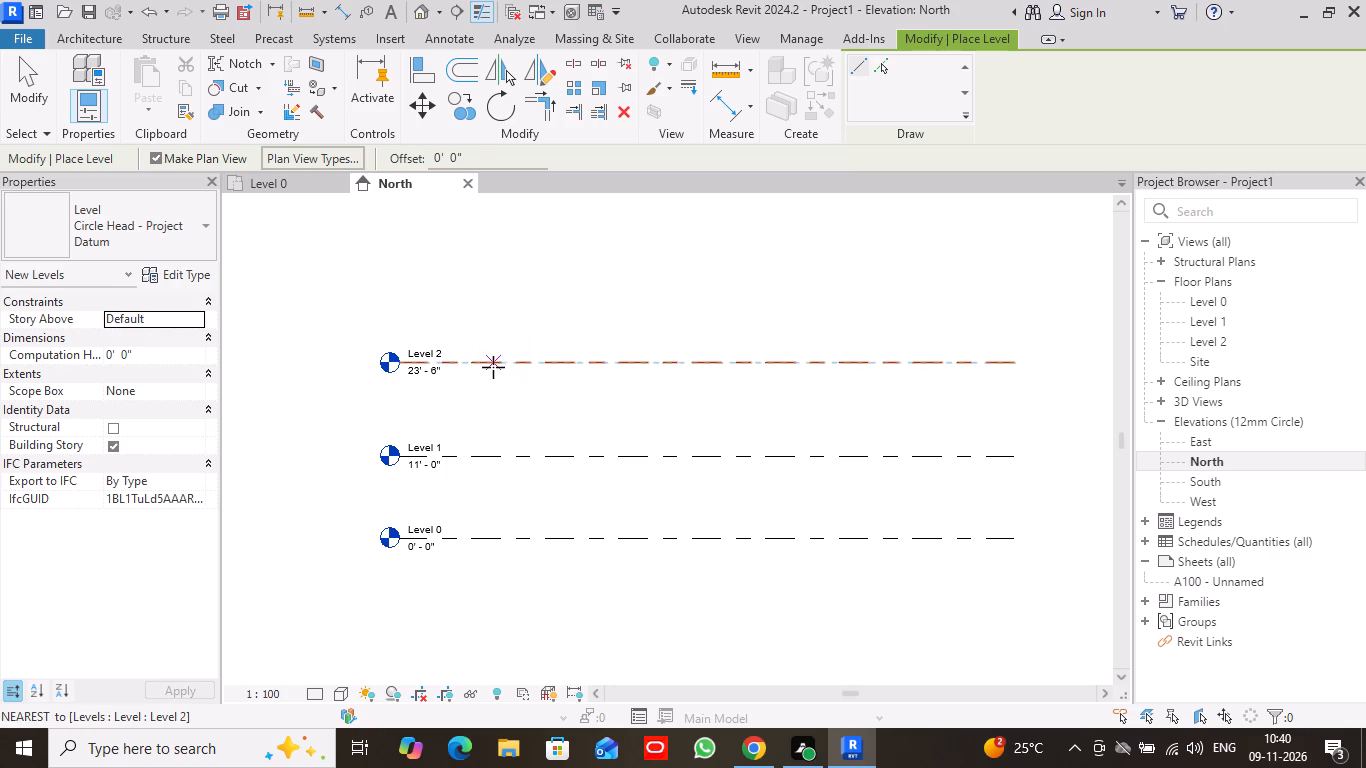
click(490, 362)
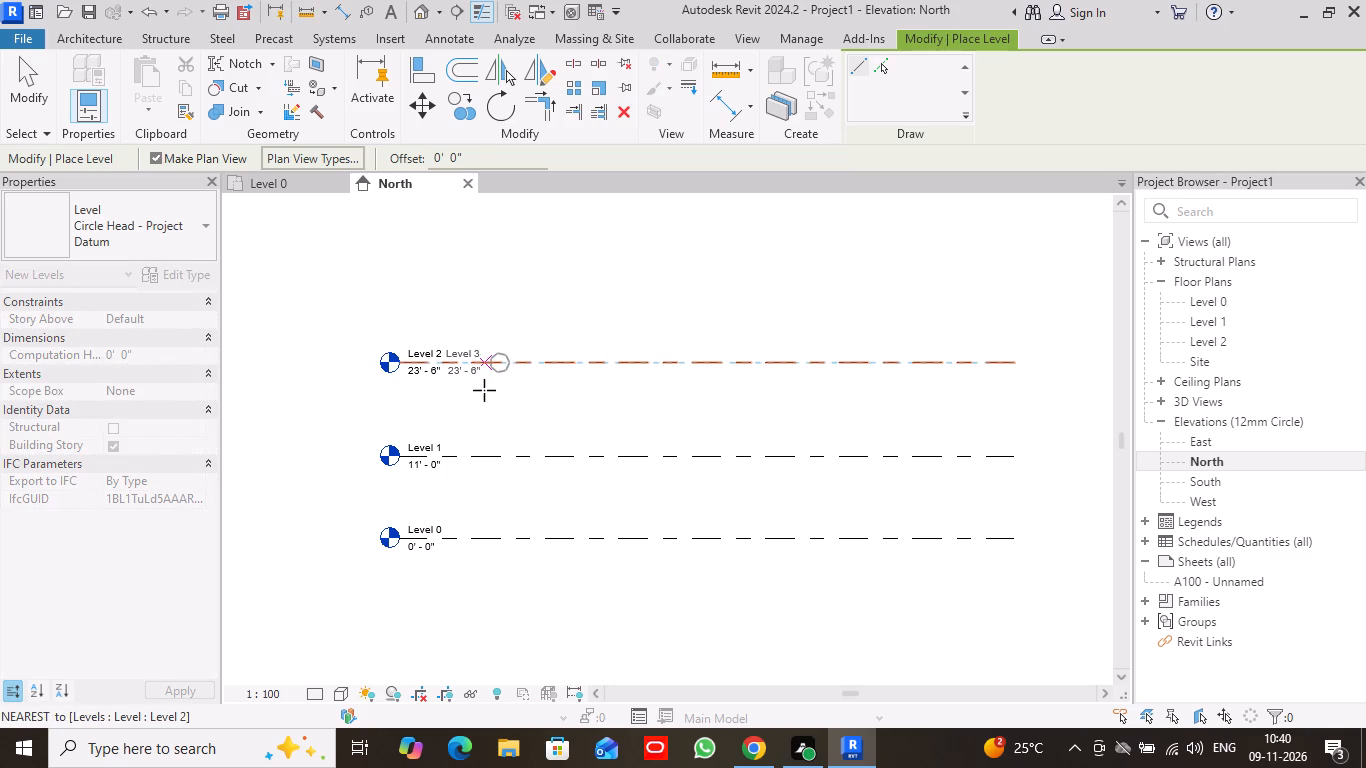
key(Escape)
key(Escape)
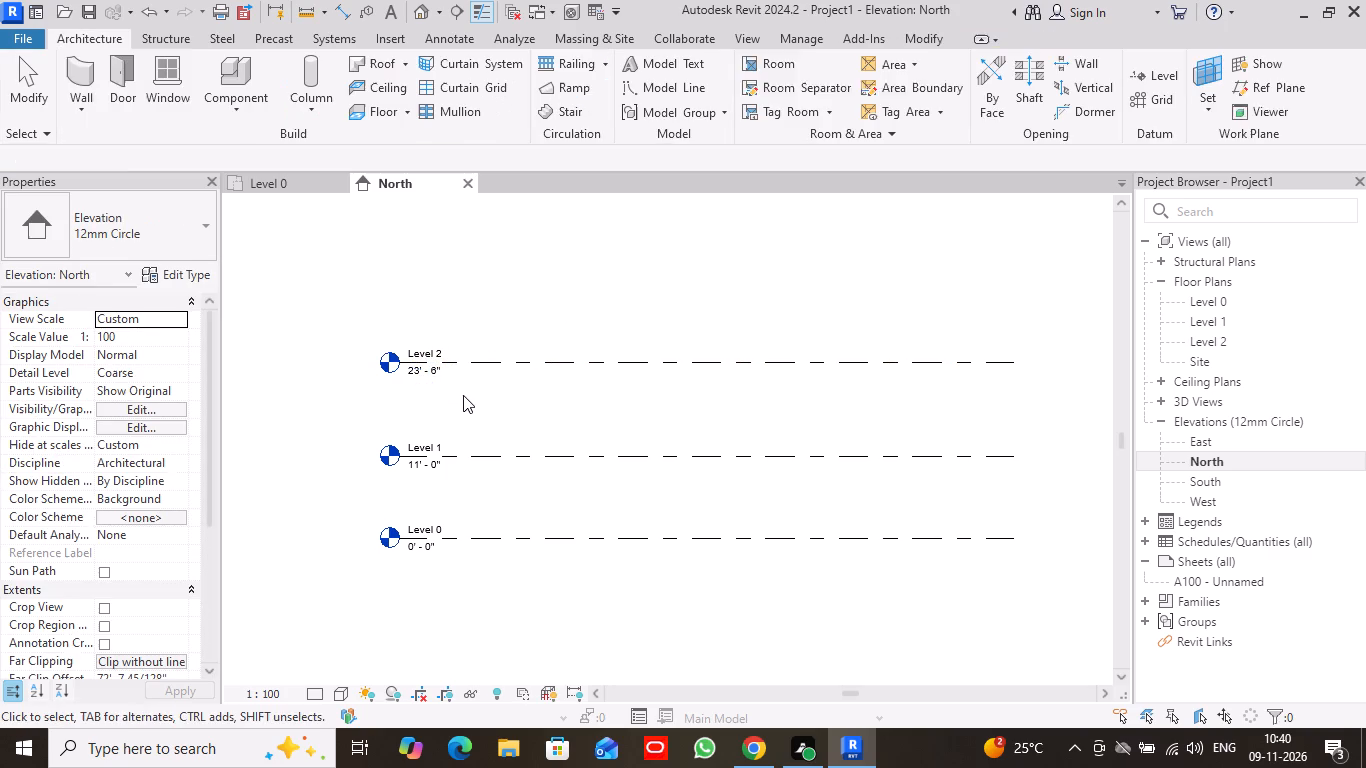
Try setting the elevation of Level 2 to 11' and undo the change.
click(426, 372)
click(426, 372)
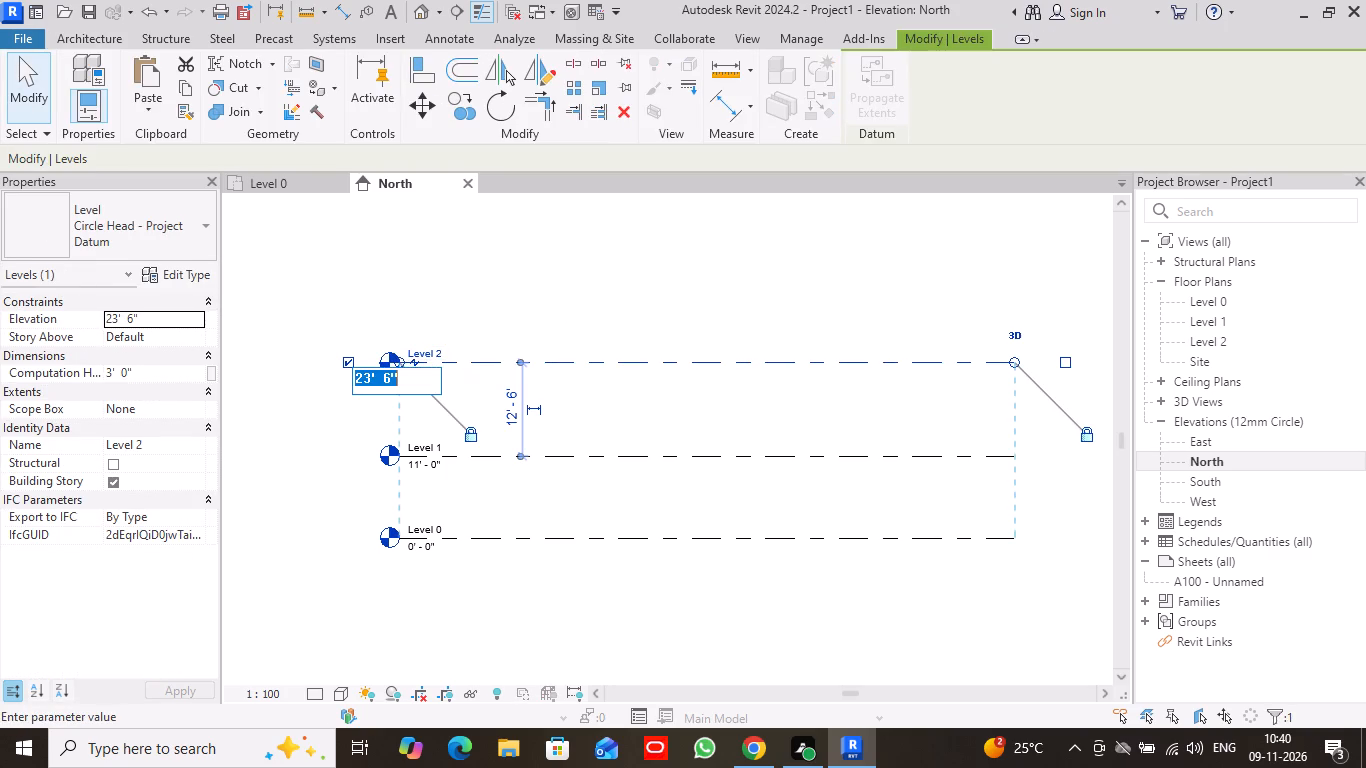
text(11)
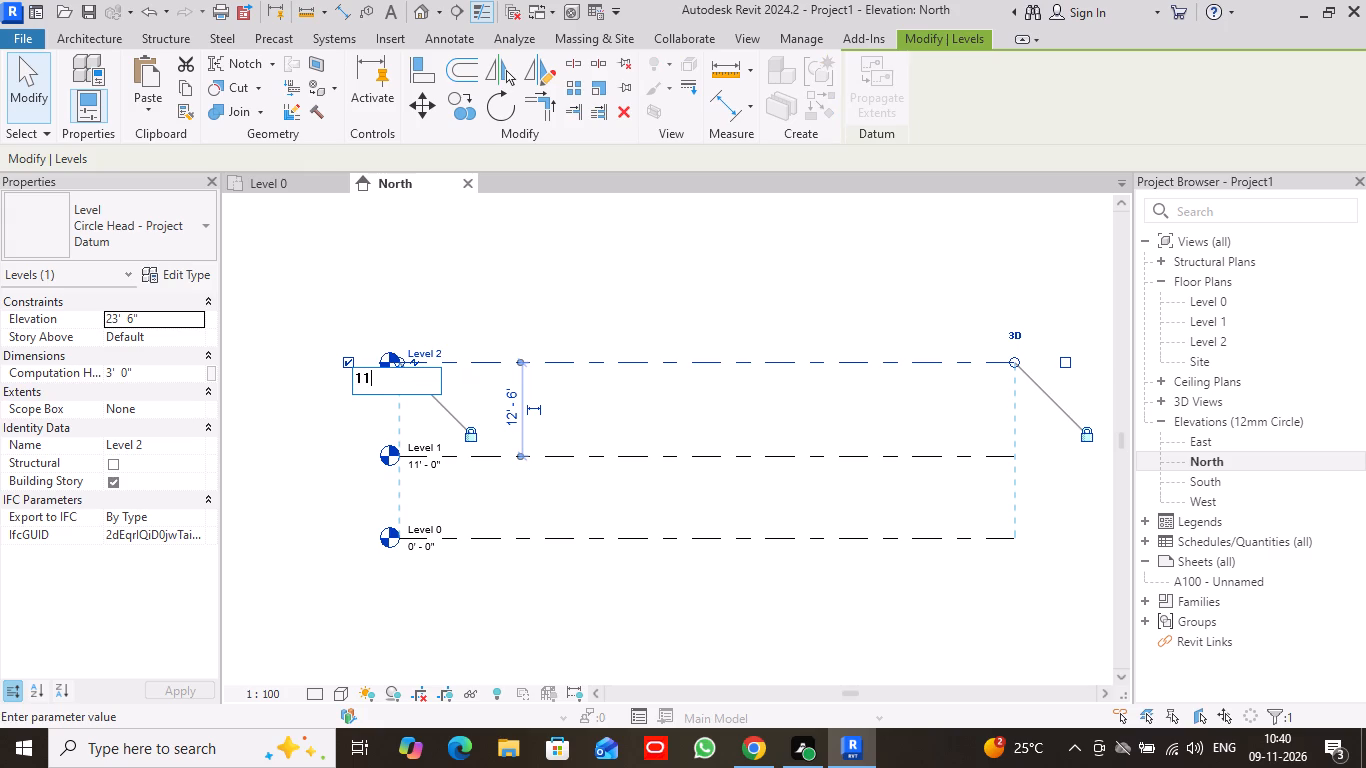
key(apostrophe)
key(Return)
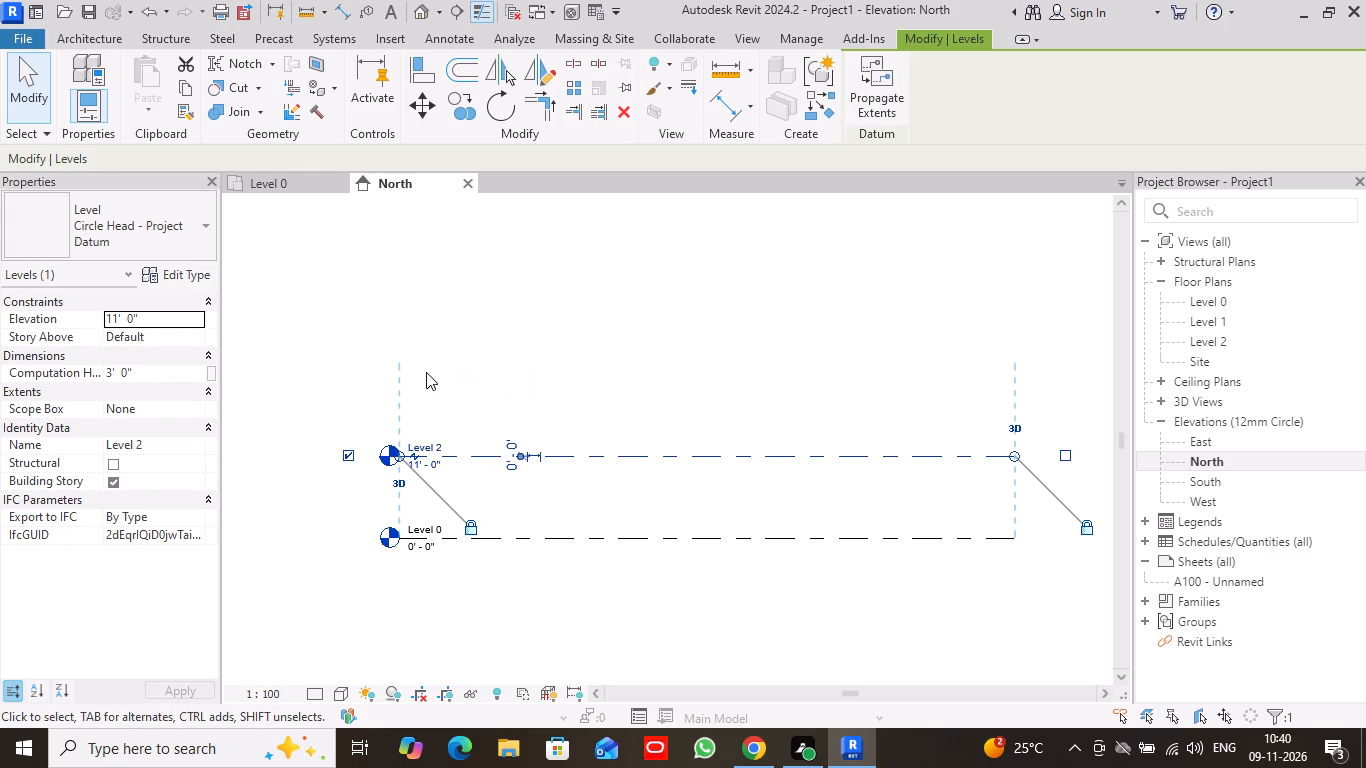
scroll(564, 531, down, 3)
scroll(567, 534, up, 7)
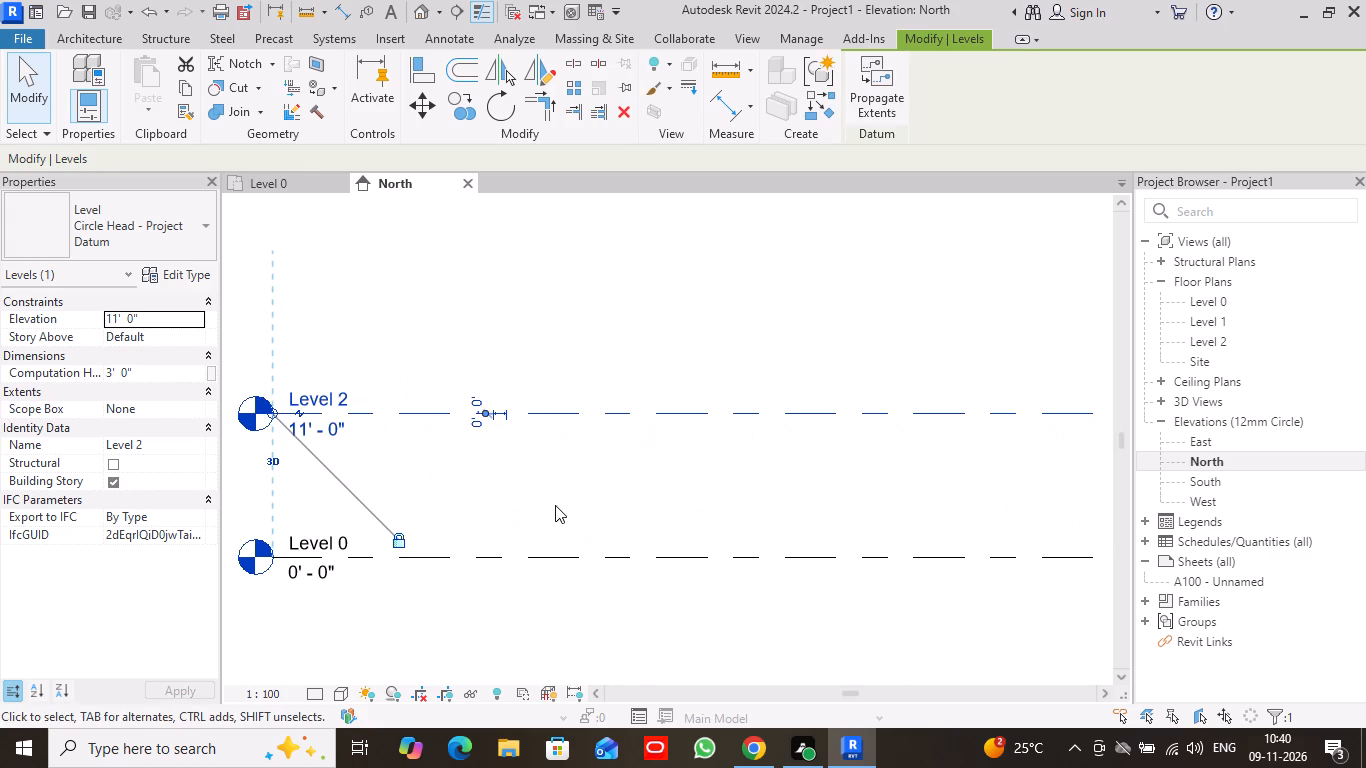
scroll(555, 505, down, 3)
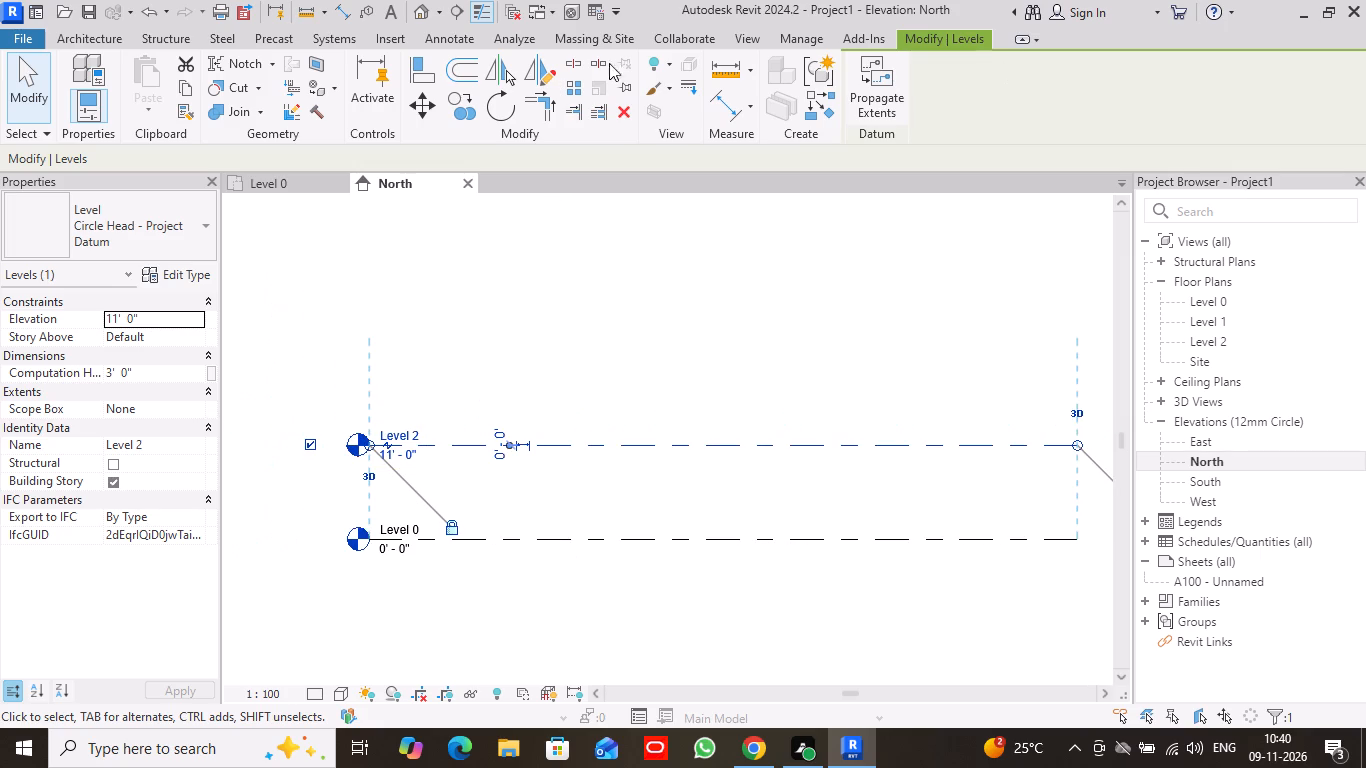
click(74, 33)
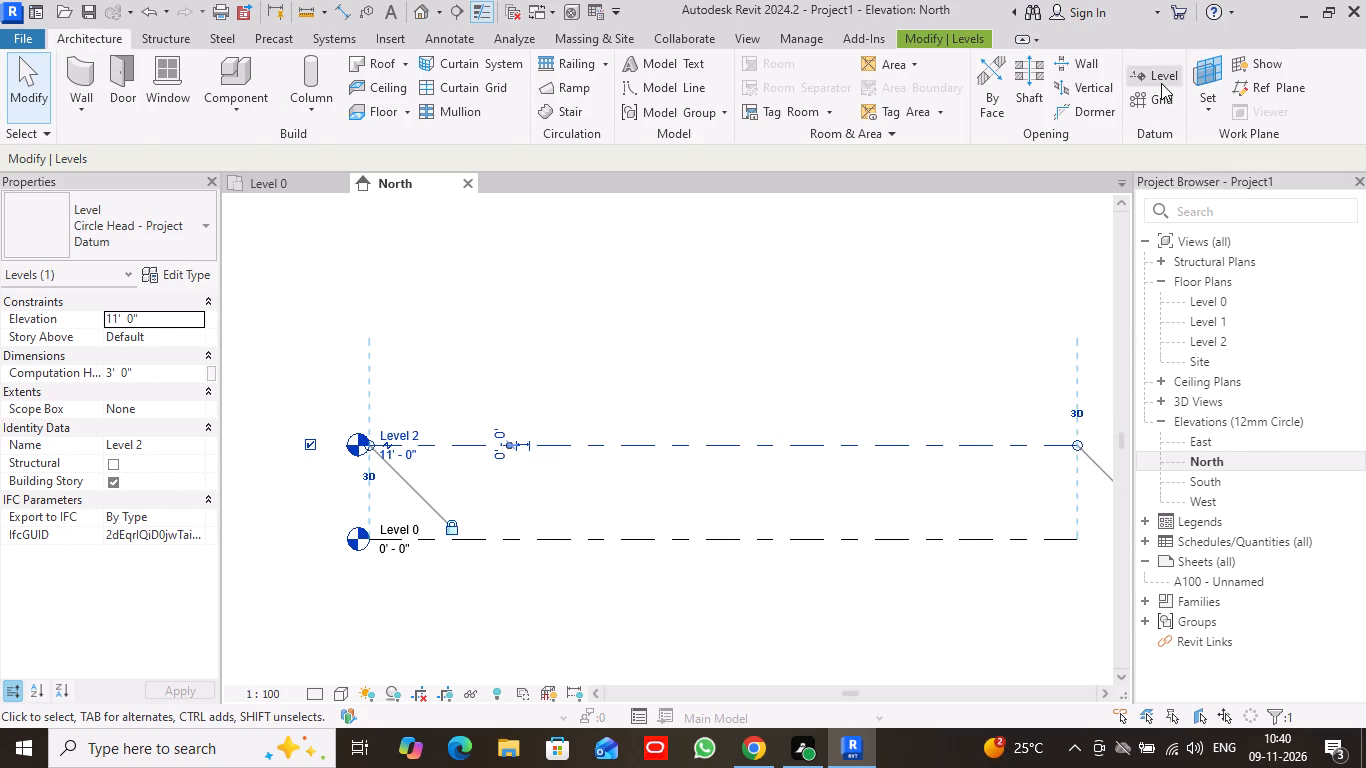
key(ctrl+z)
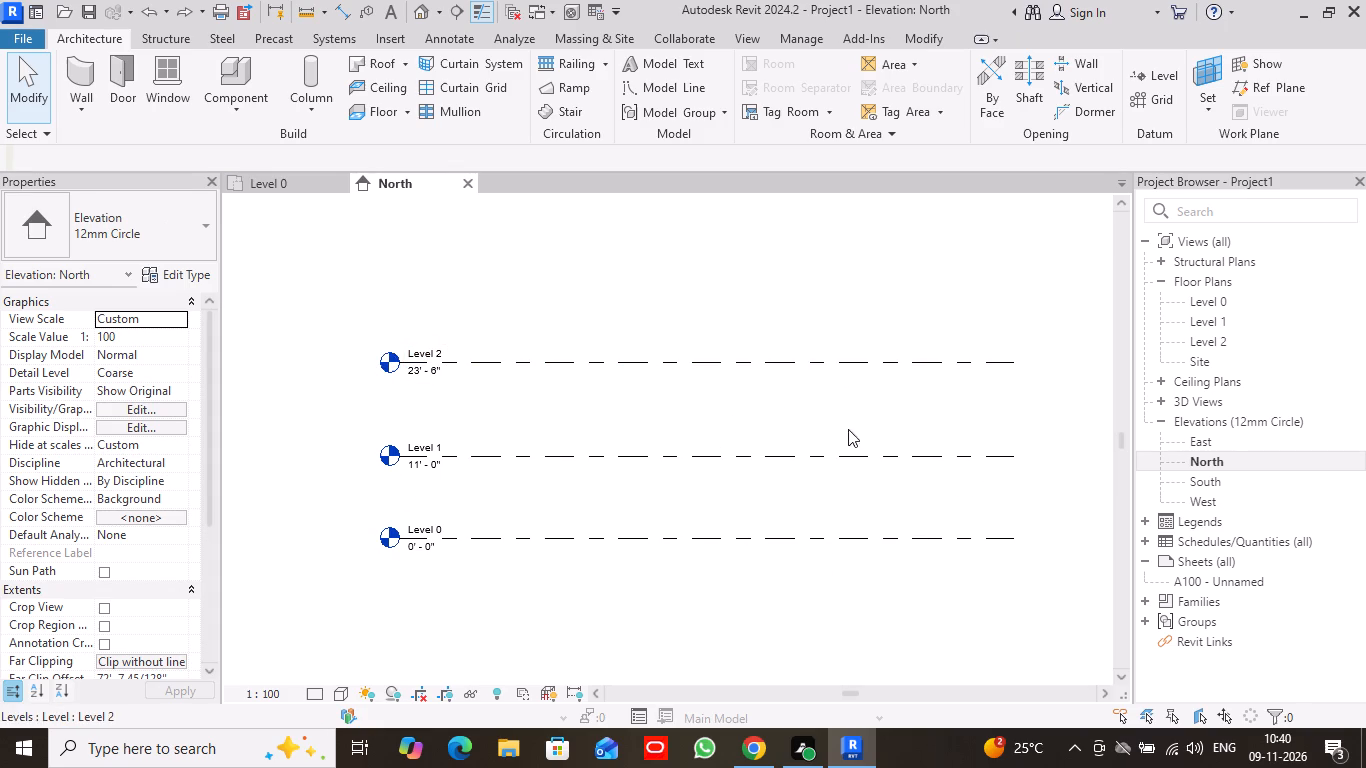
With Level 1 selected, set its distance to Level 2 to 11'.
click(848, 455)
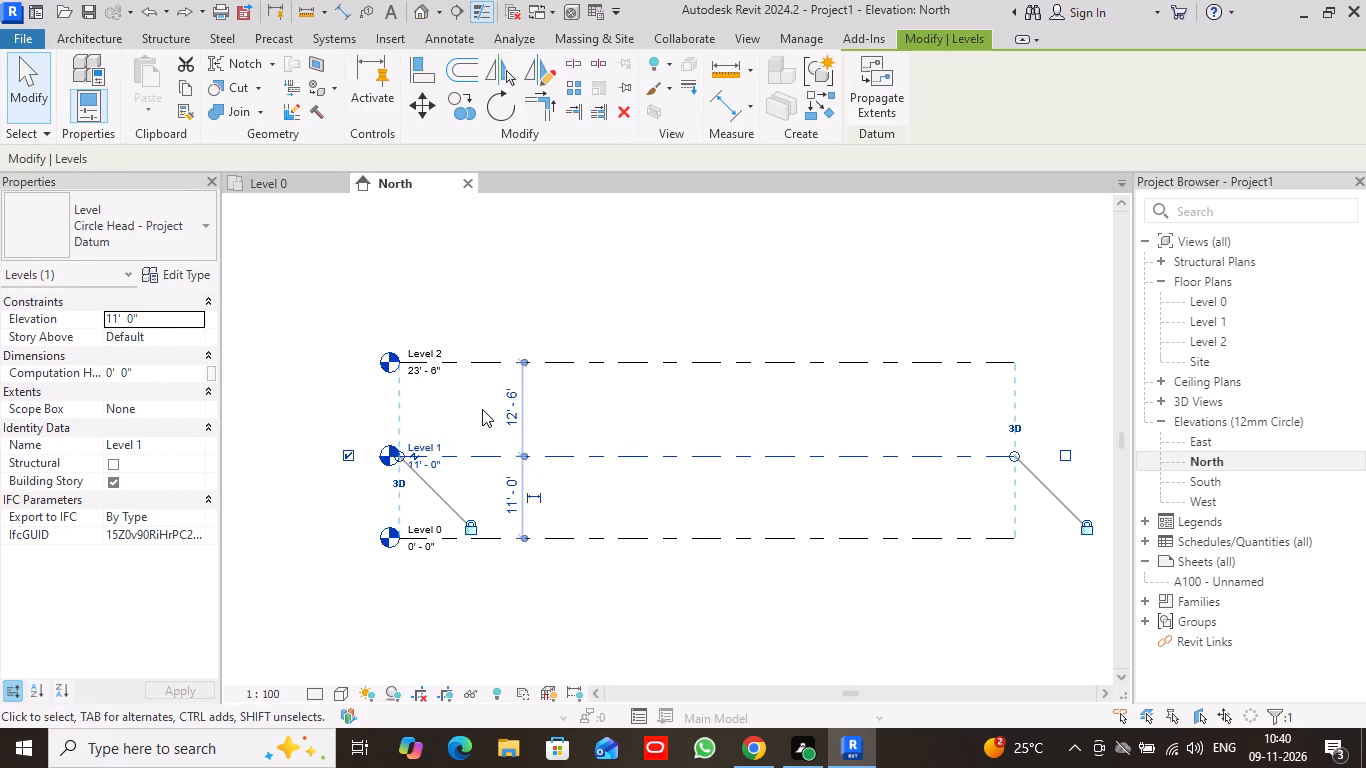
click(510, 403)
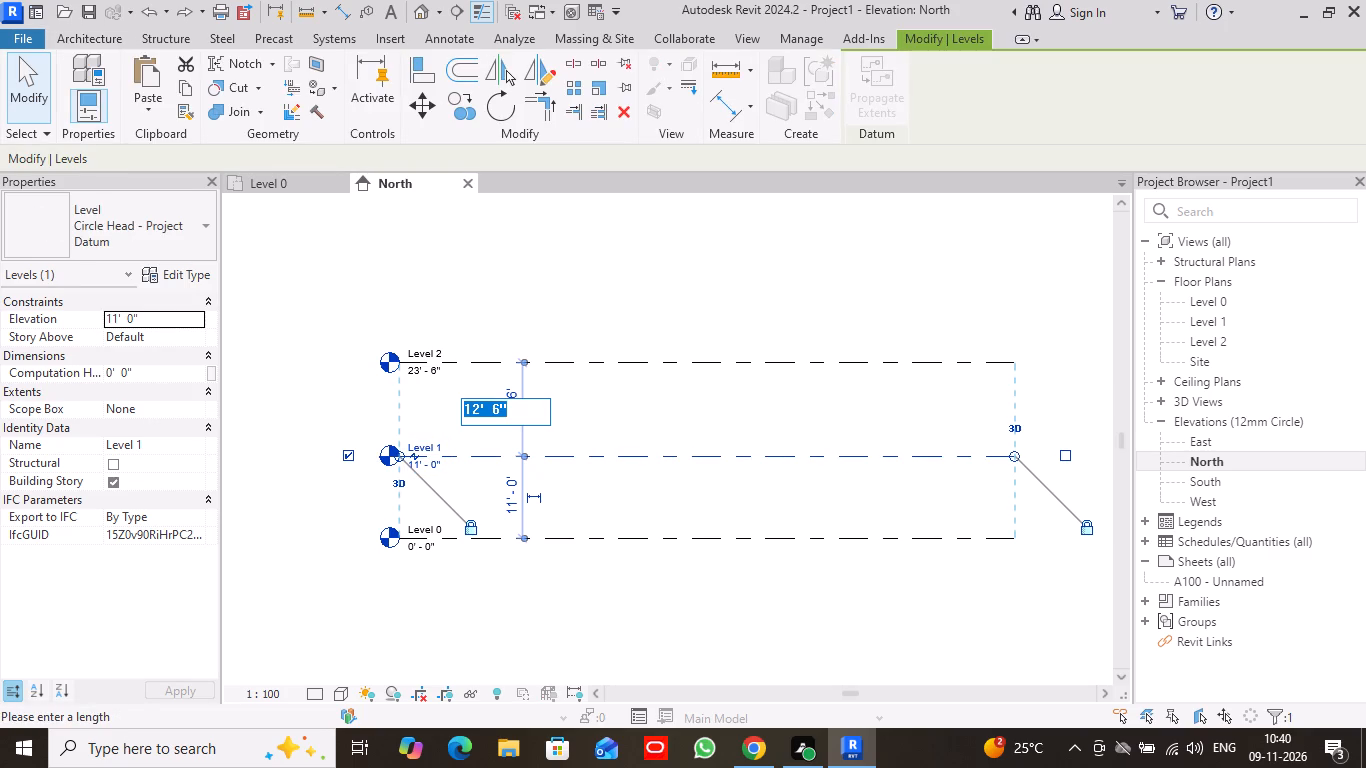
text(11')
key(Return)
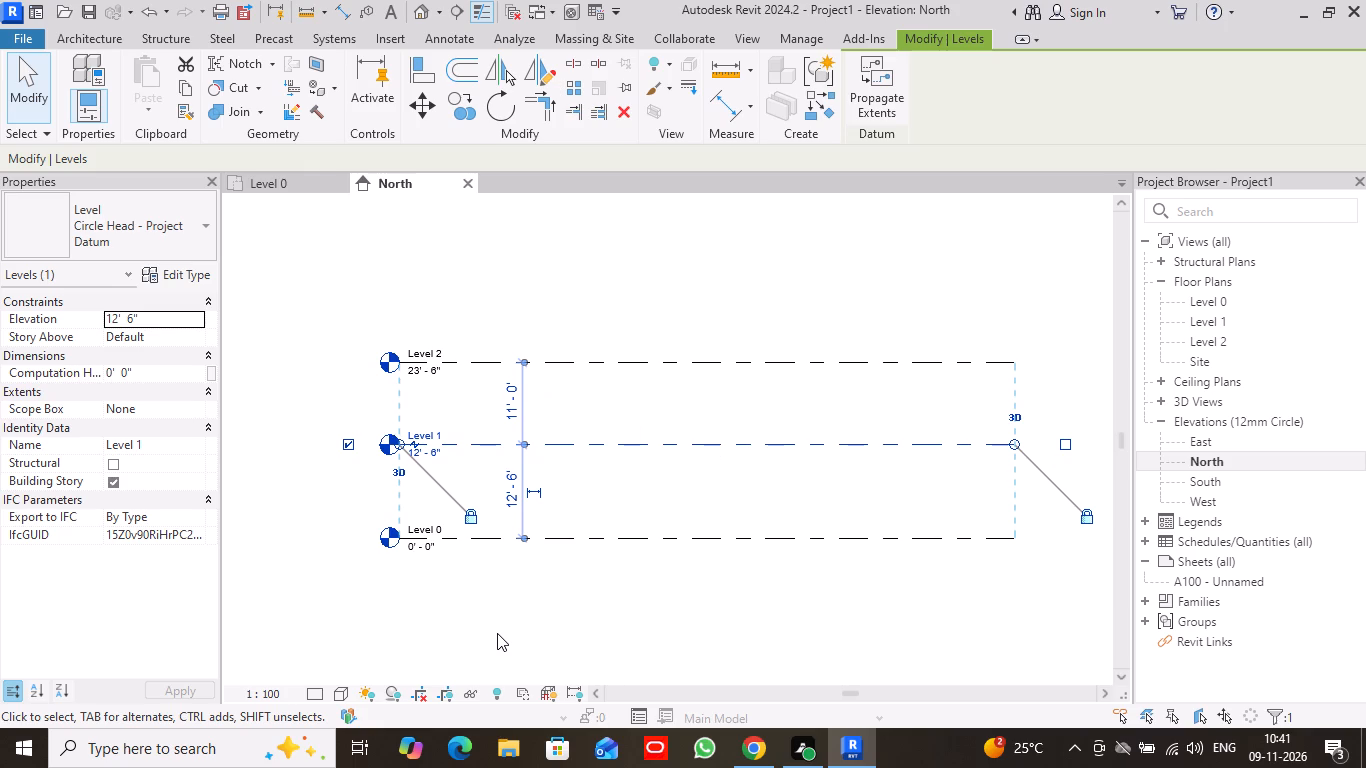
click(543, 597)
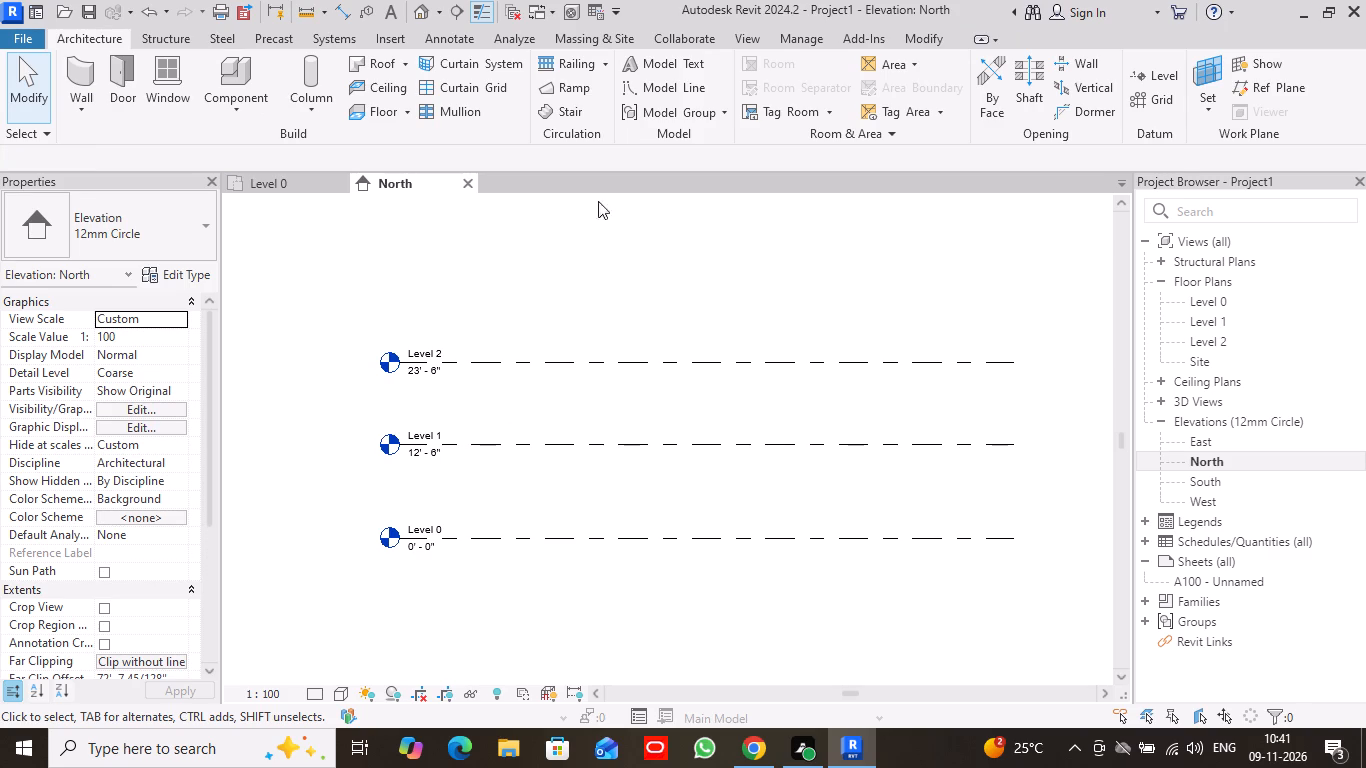
Draw a new level 11' above Level 2, aligned with both ends of the existing levels.
click(1170, 80)
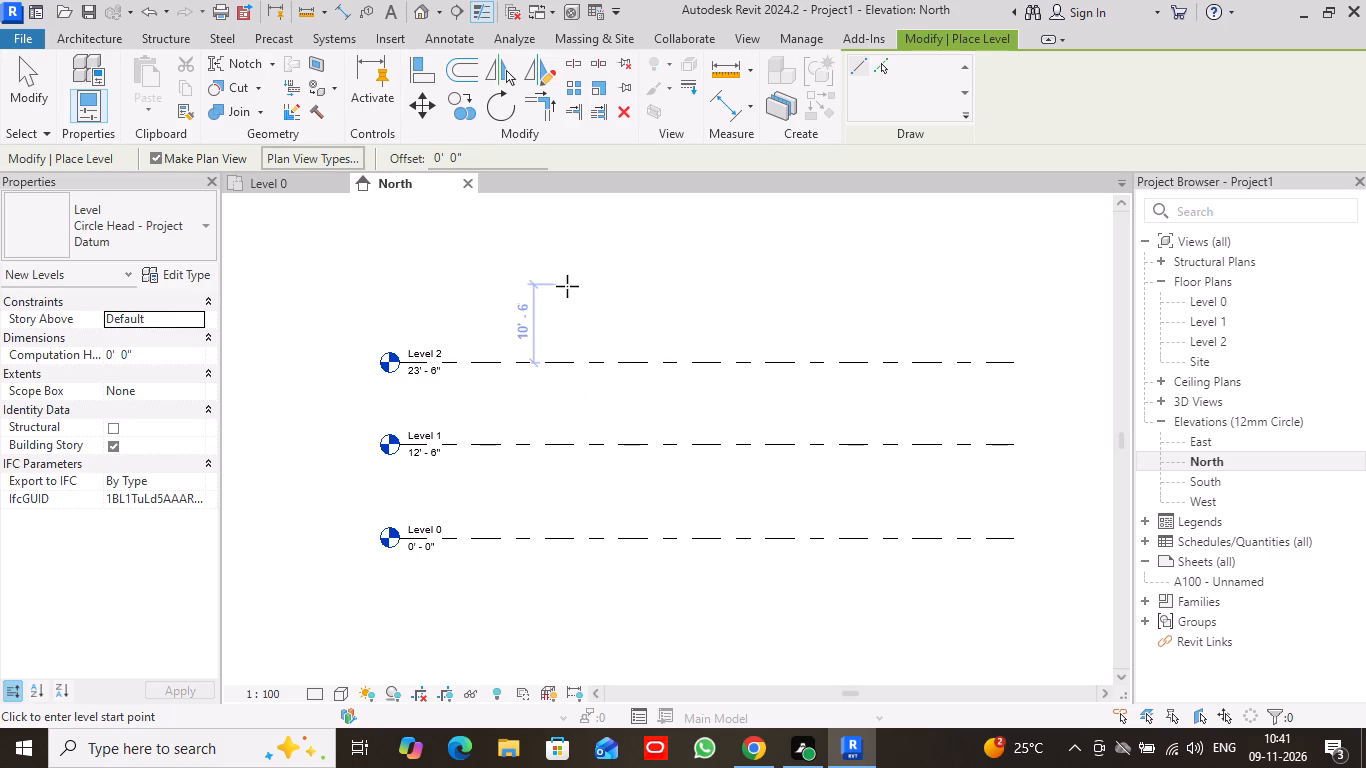
click(395, 279)
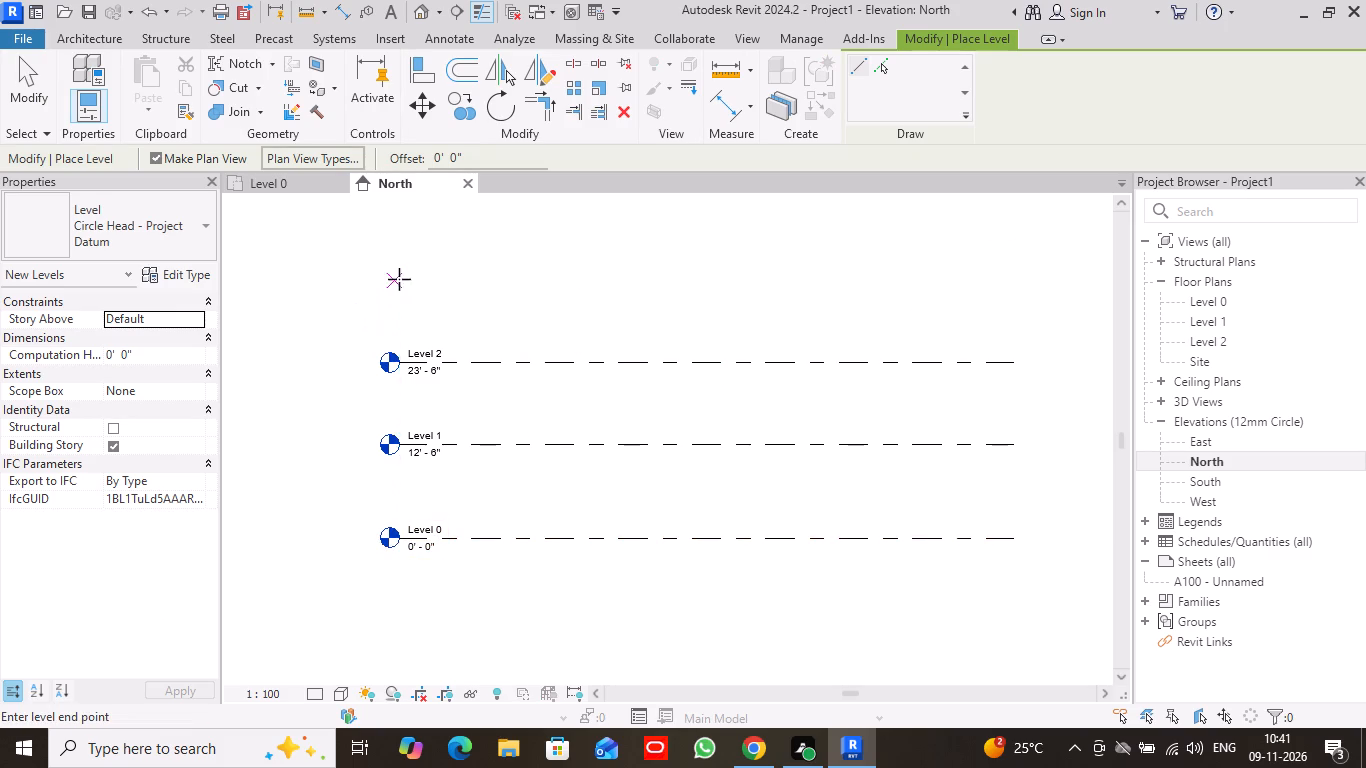
click(1016, 293)
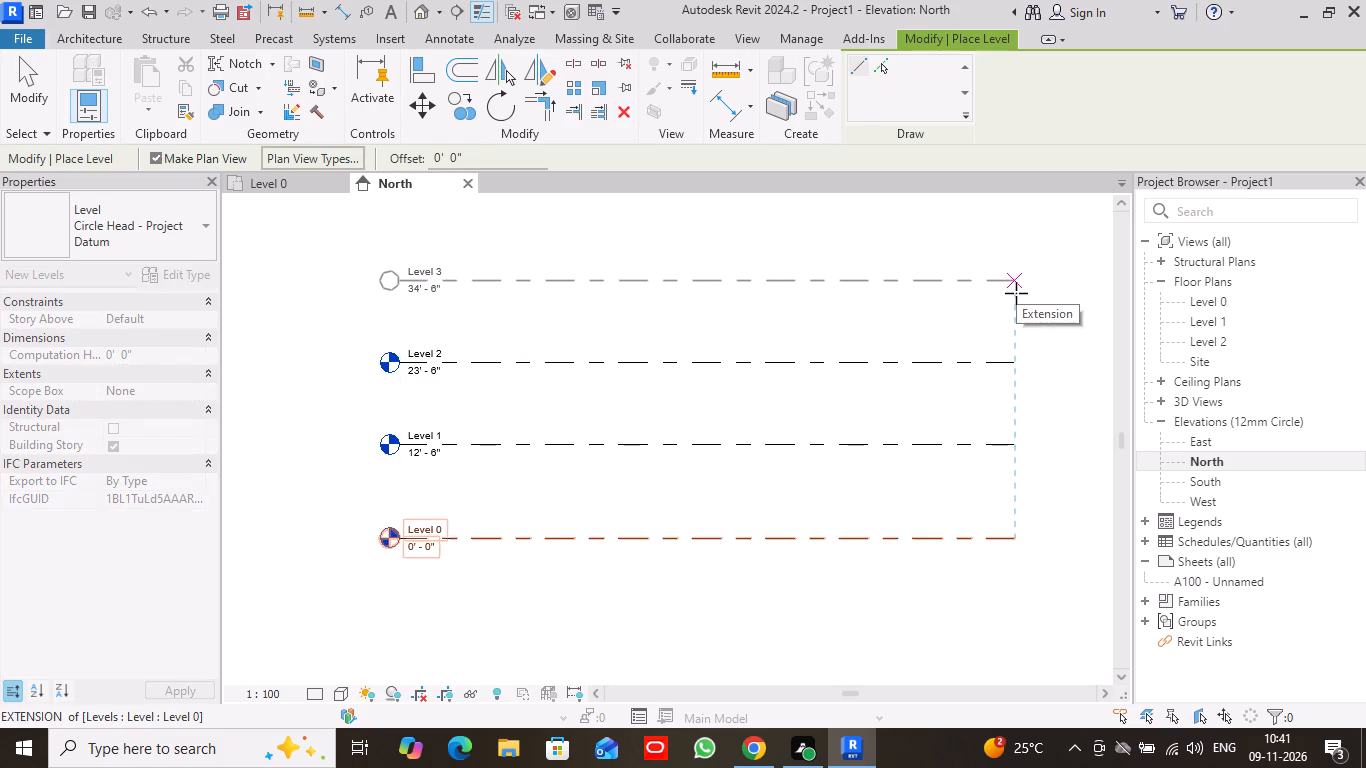
key(Escape)
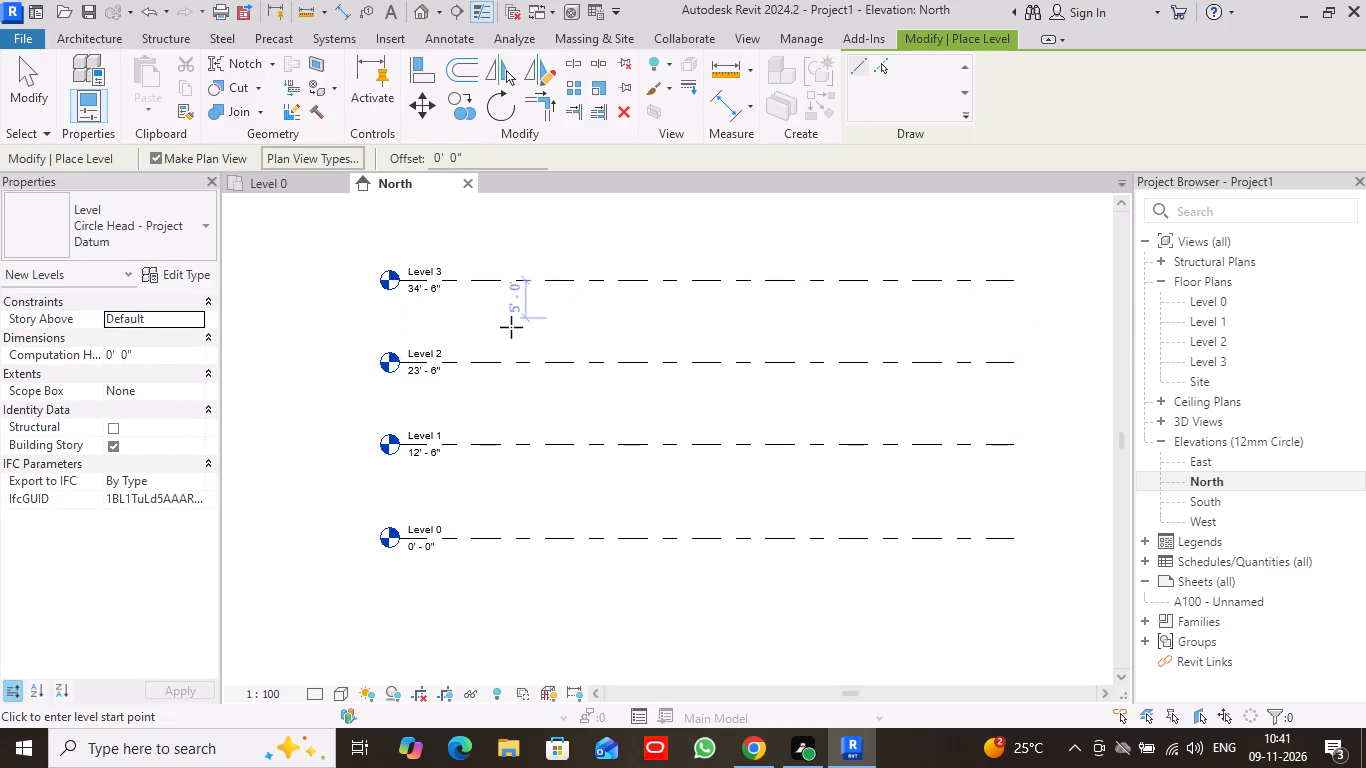
key(Escape)
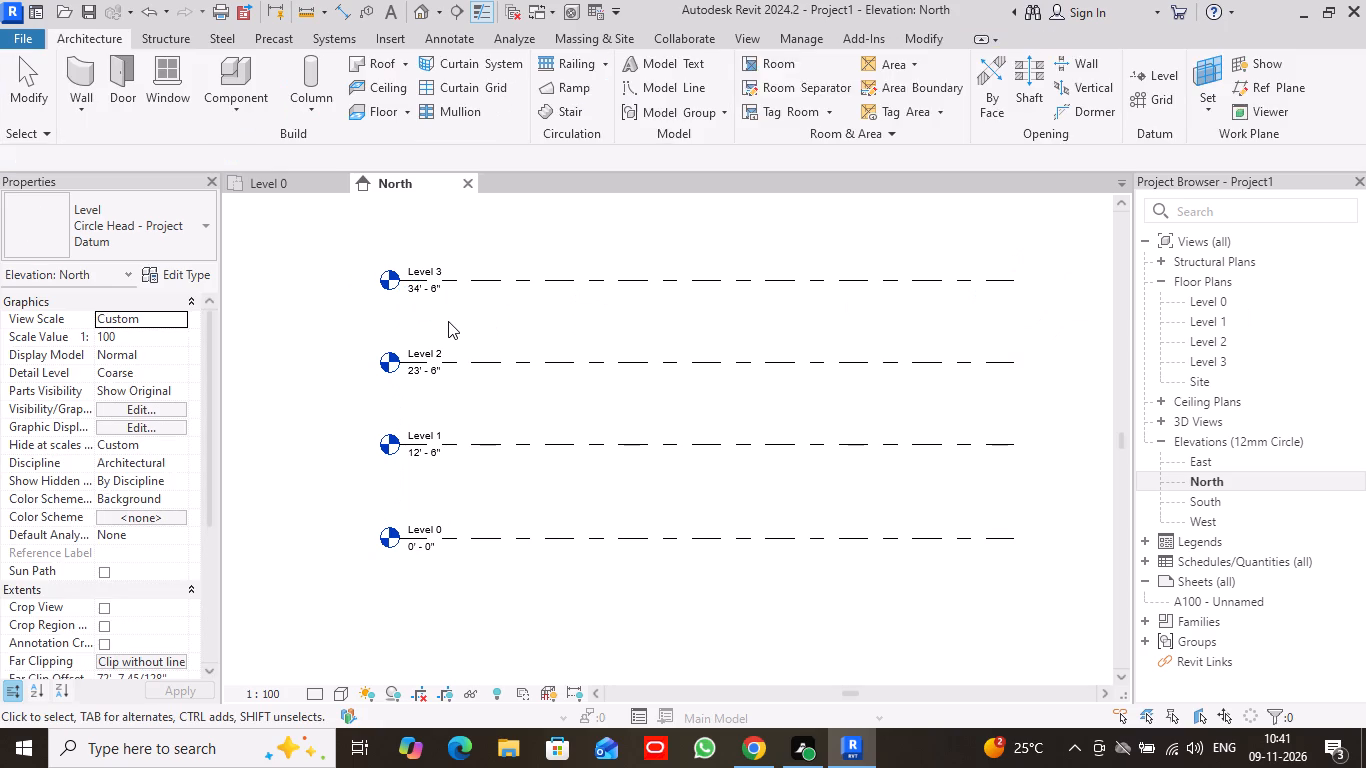
click(483, 279)
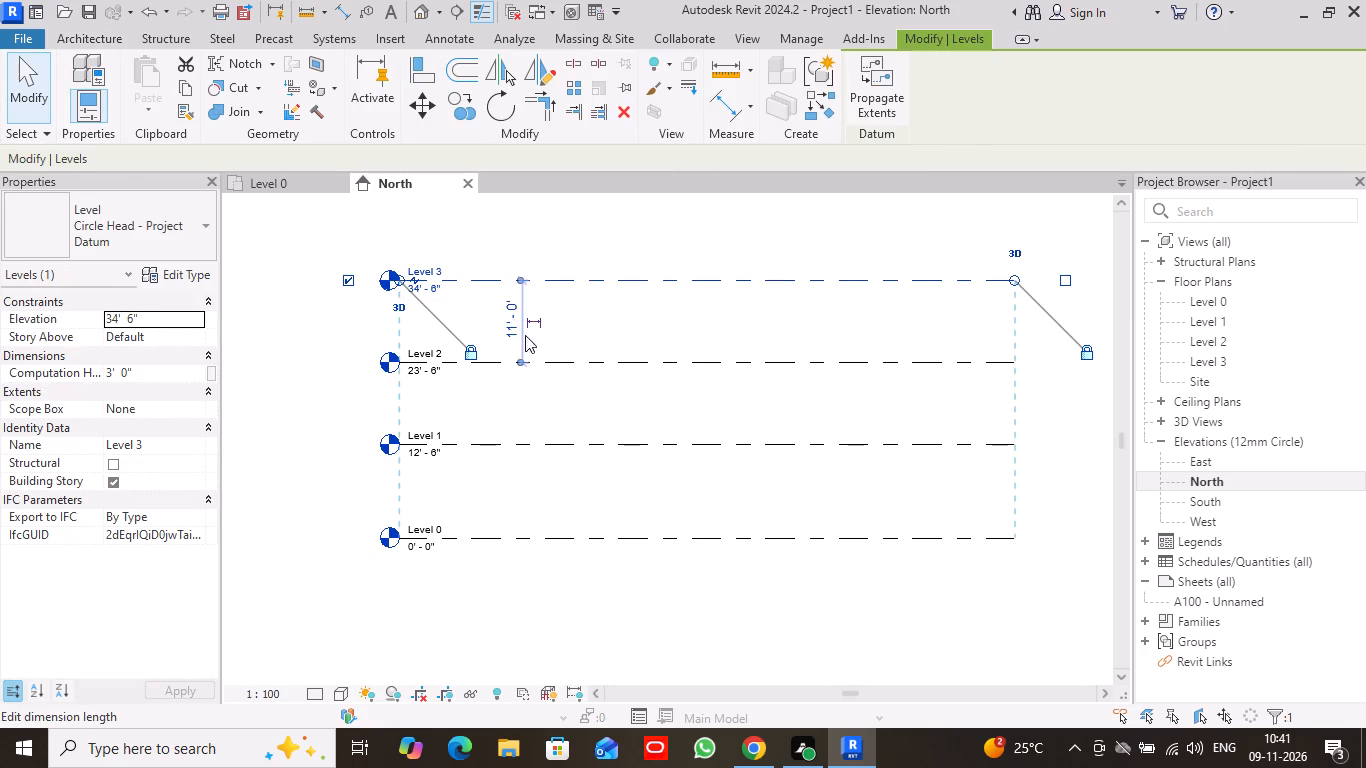
click(508, 318)
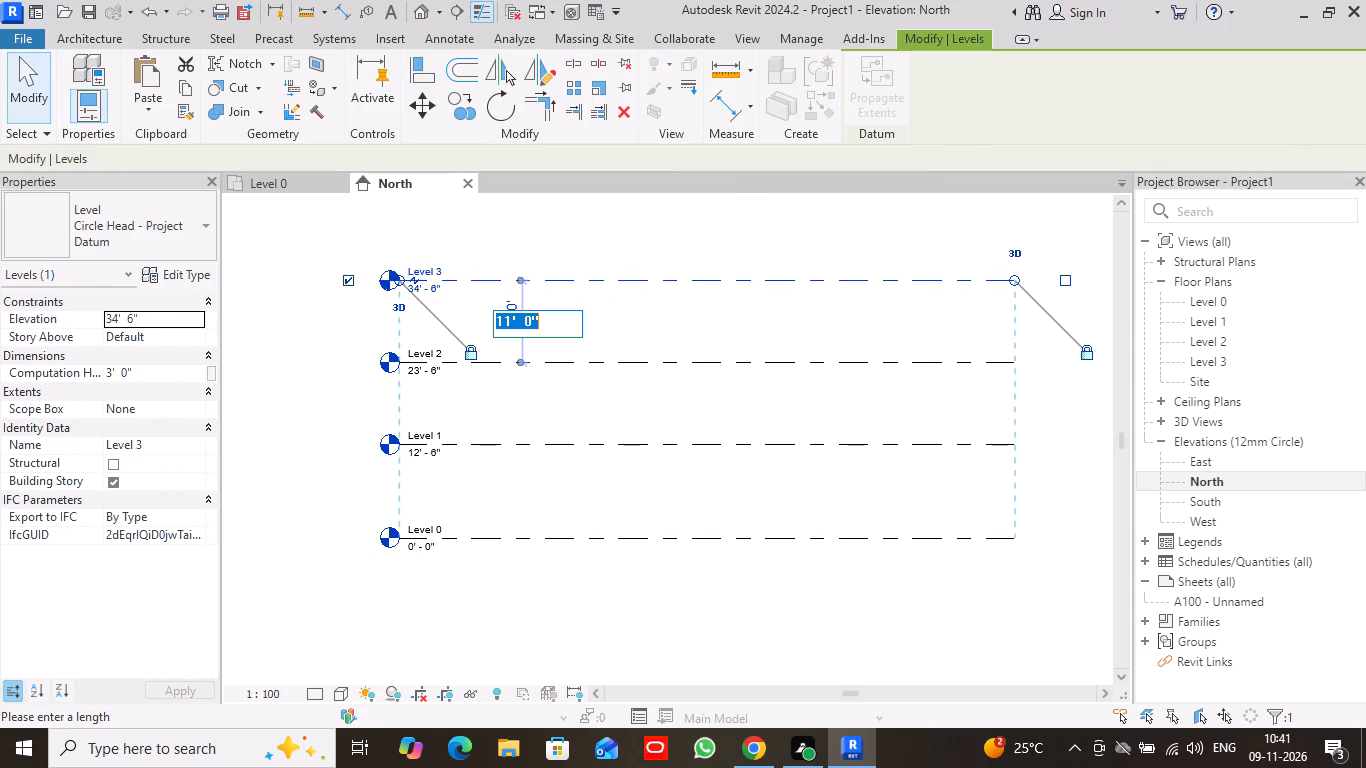
key(Return)
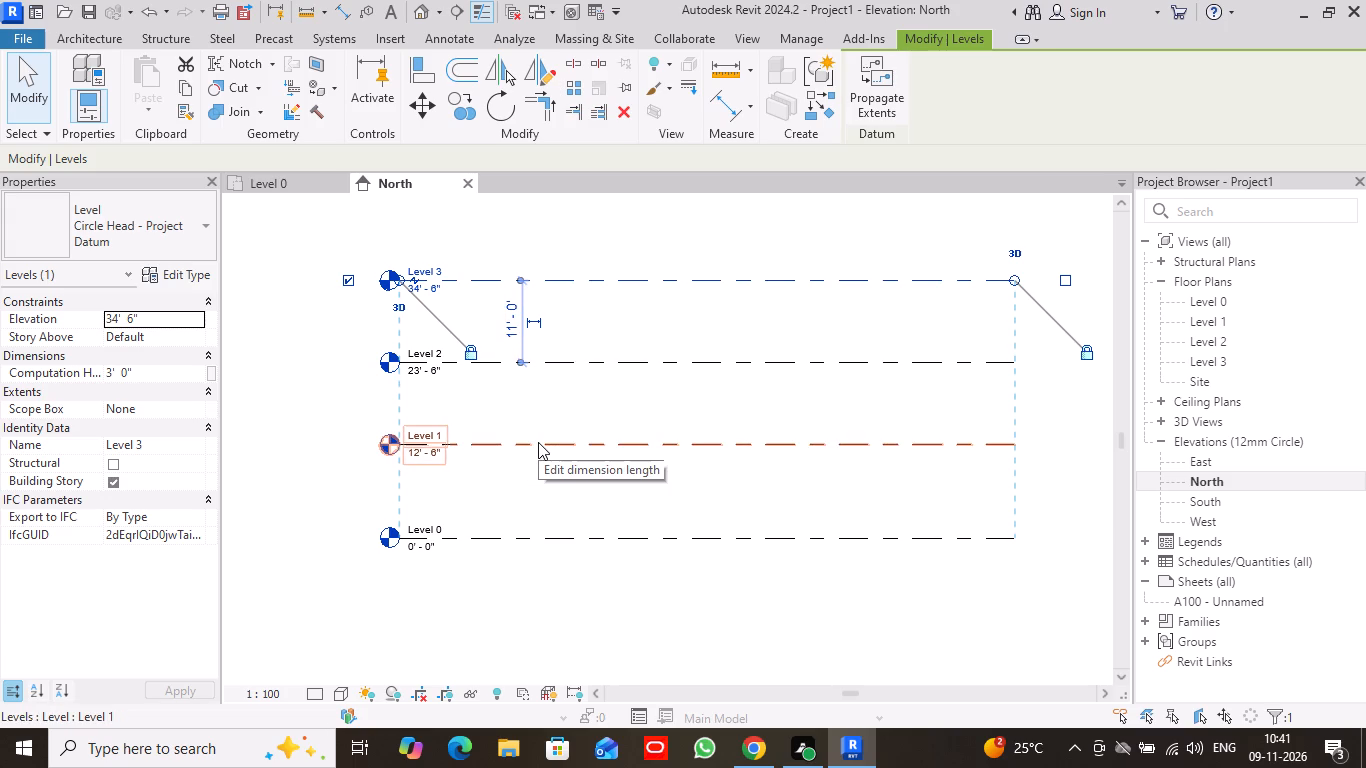
Set the elevation of Level 1 to 11'.
click(431, 452)
click(430, 455)
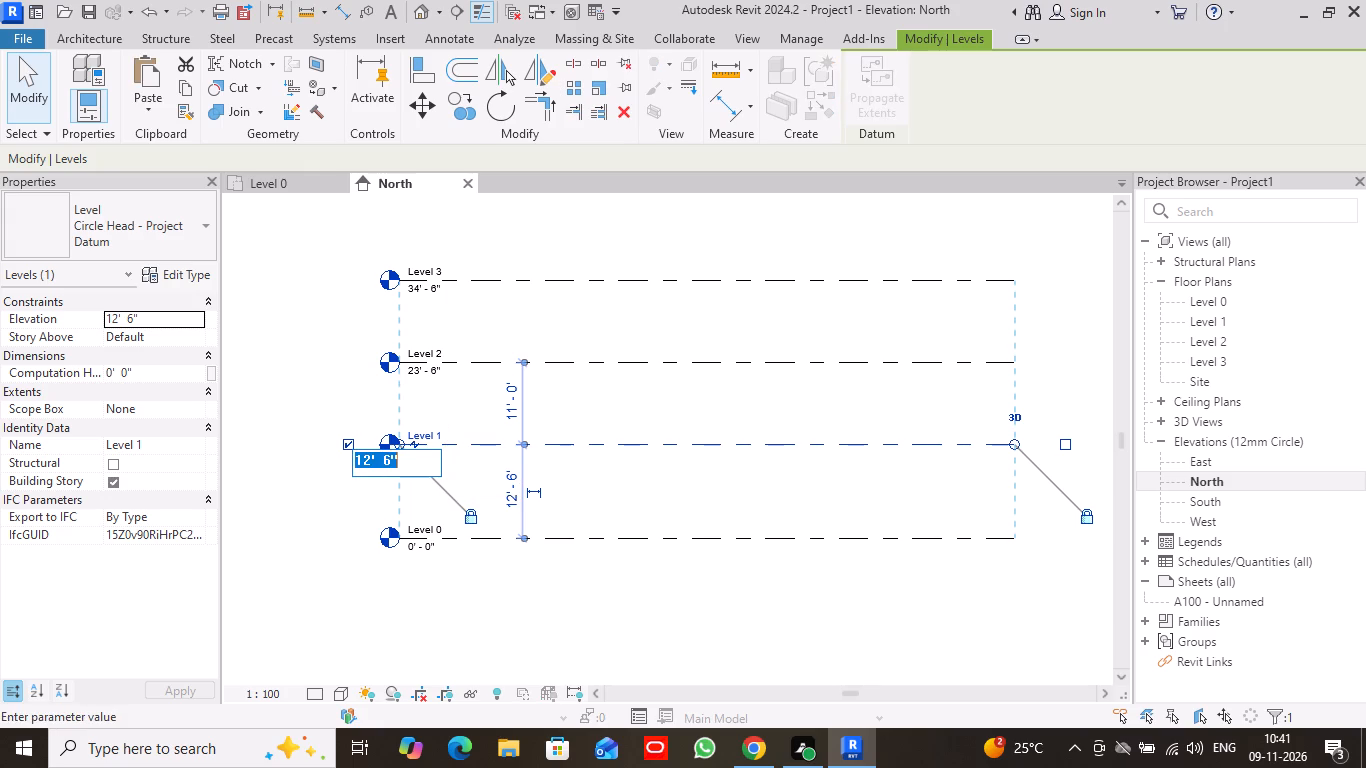
text(11)
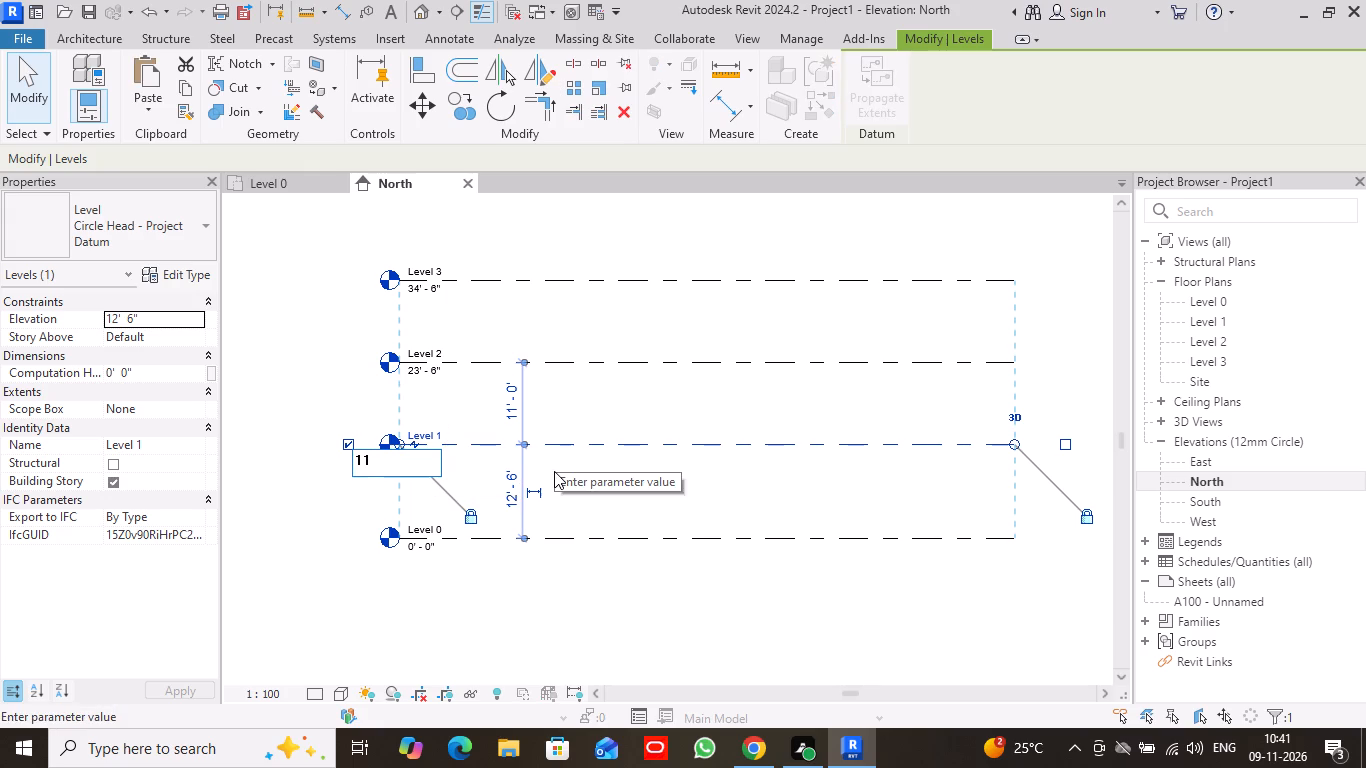
key(apostrophe)
key(Return)
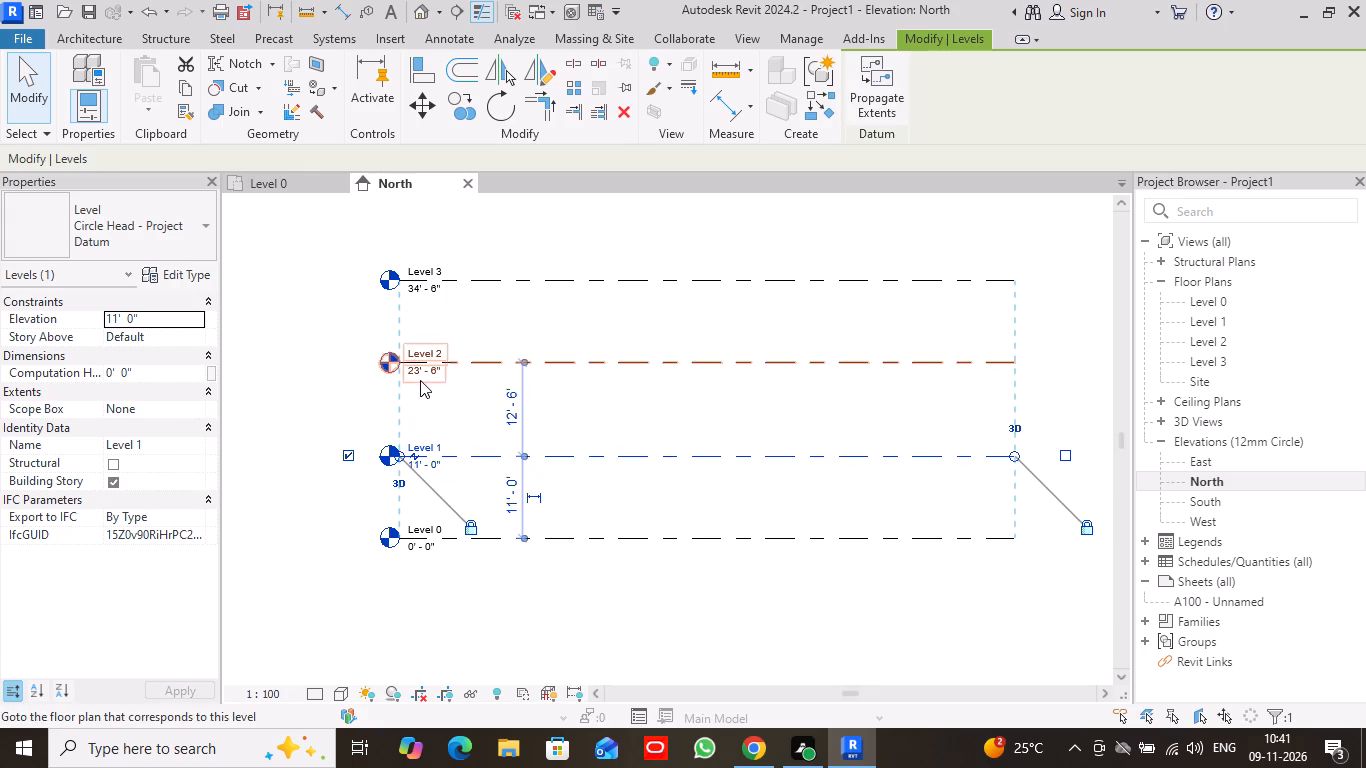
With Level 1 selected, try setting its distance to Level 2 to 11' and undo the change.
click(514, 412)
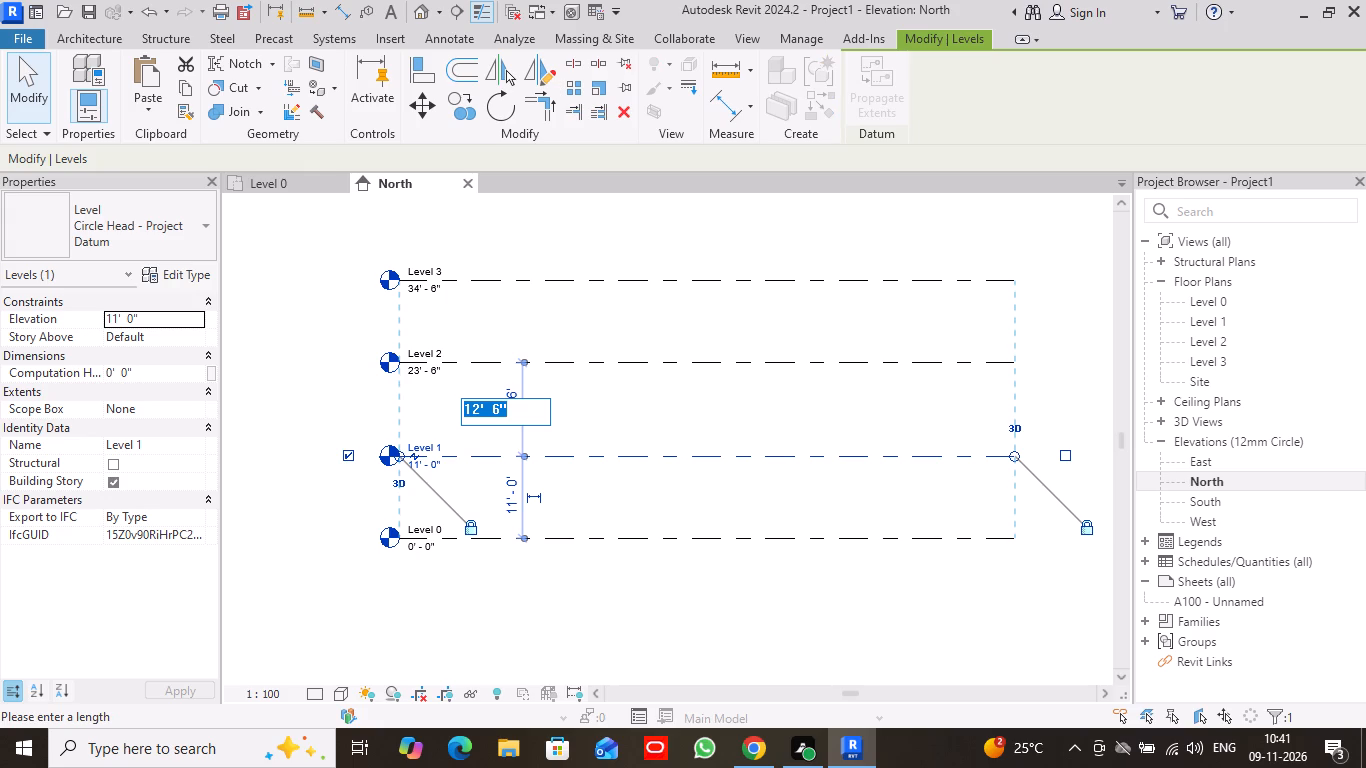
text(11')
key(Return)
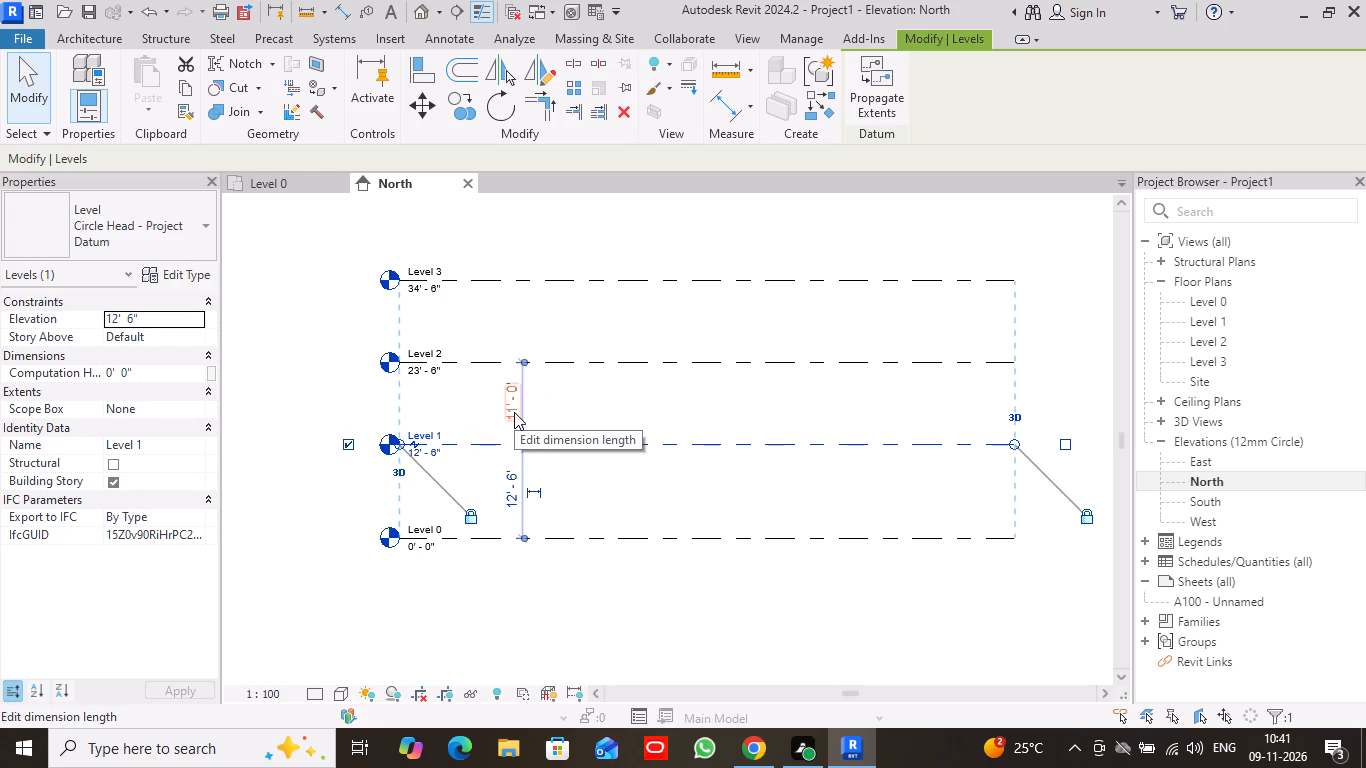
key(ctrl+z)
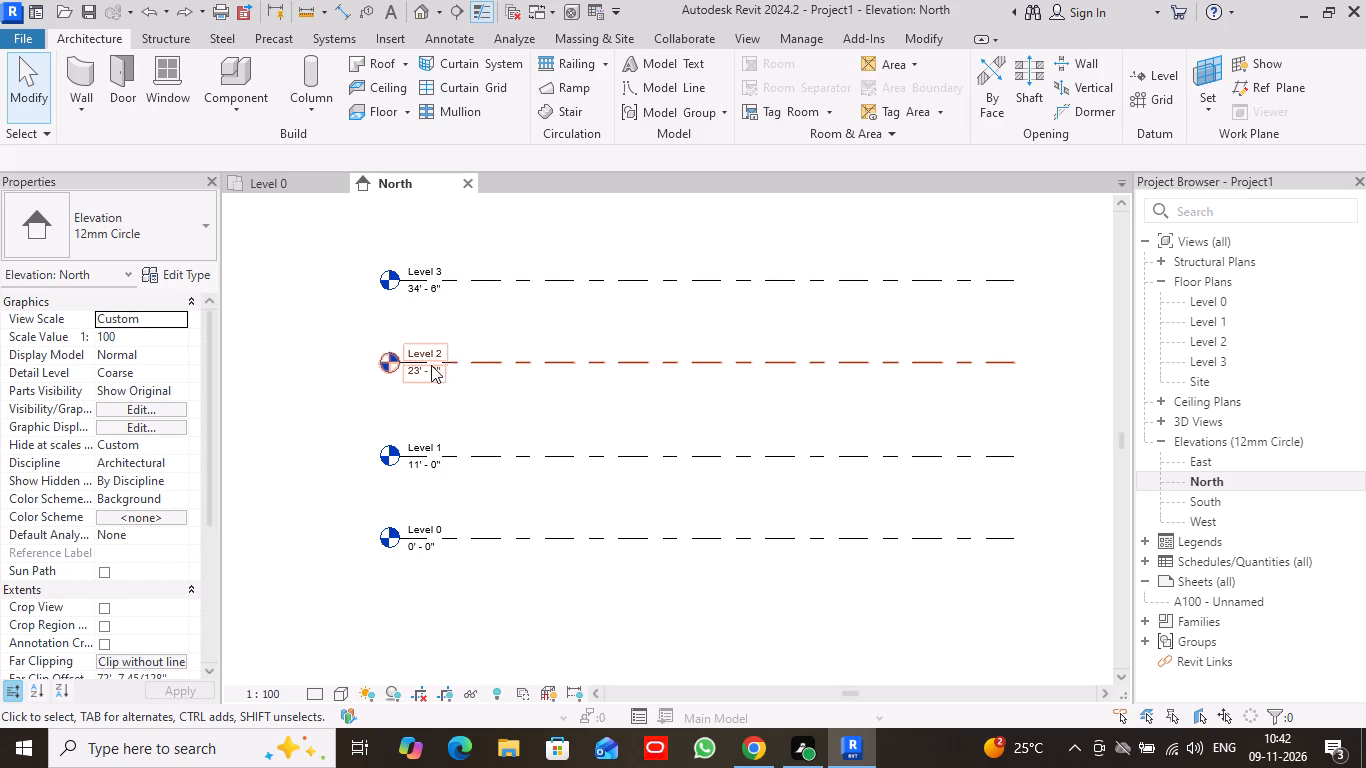
With Level 2 selected, set its distance above Level 1 to 11'.
click(492, 362)
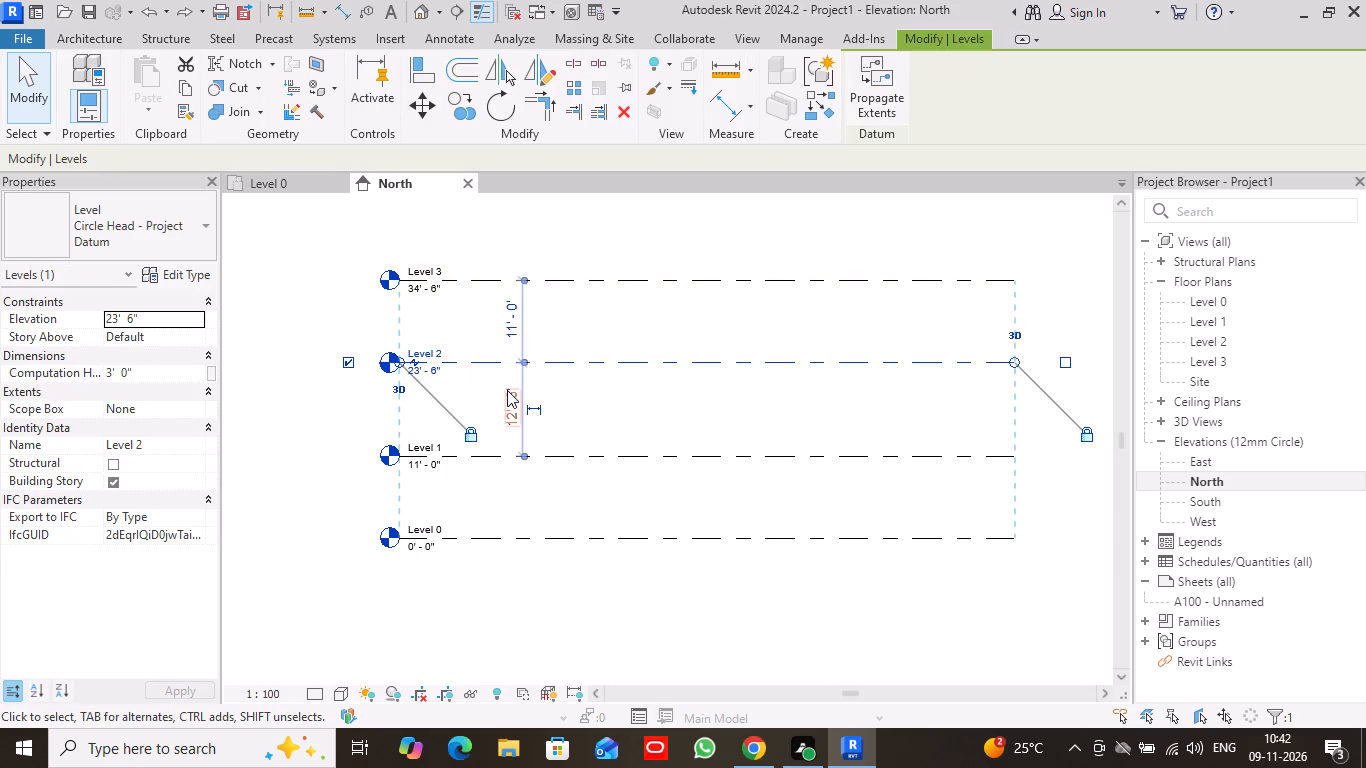
click(516, 407)
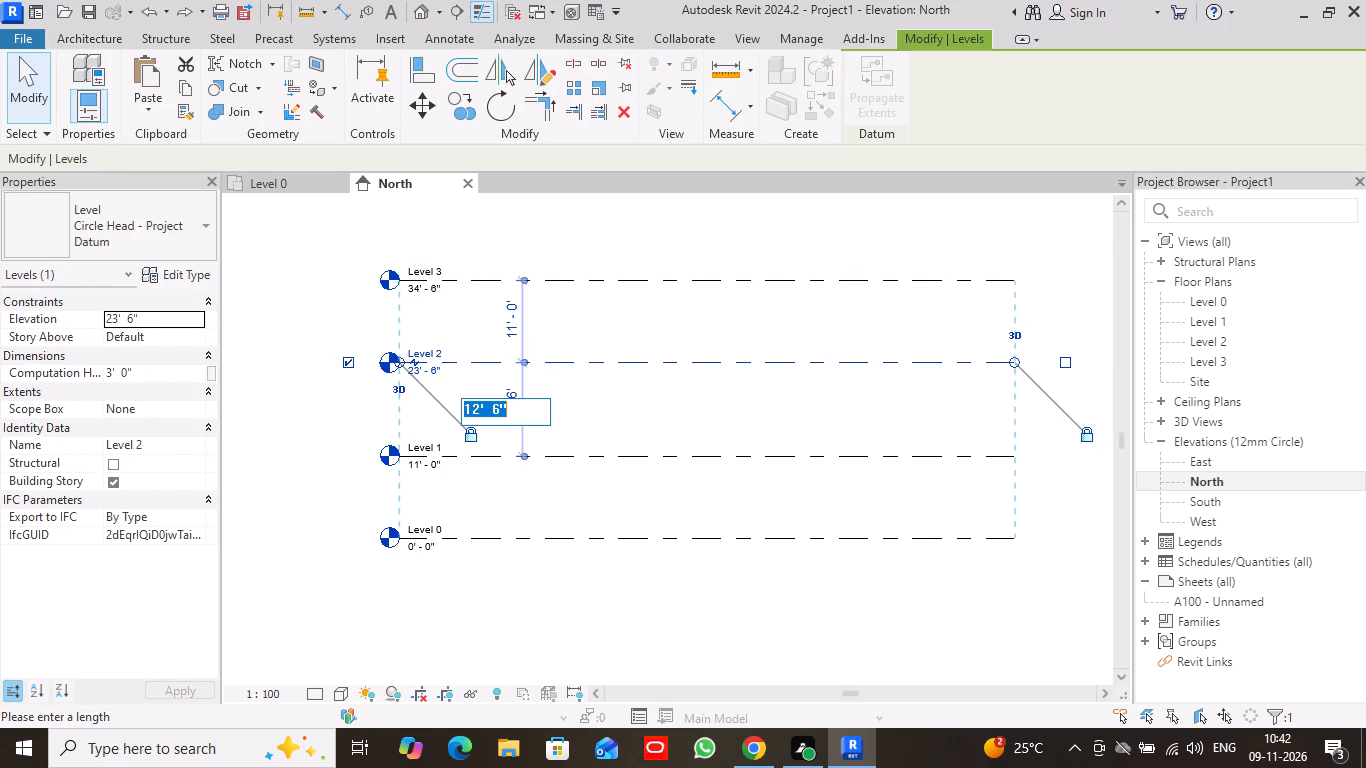
text(11)
key(apostrophe)
key(Return)
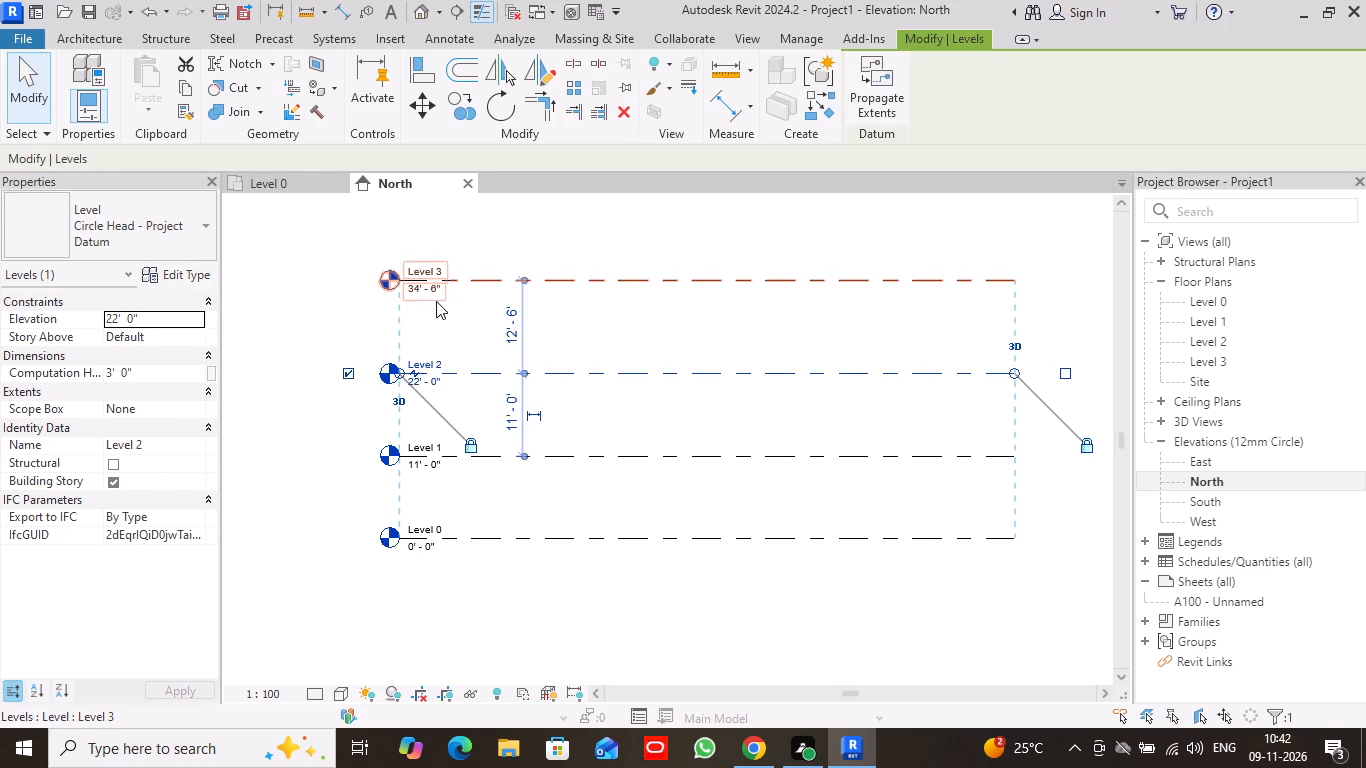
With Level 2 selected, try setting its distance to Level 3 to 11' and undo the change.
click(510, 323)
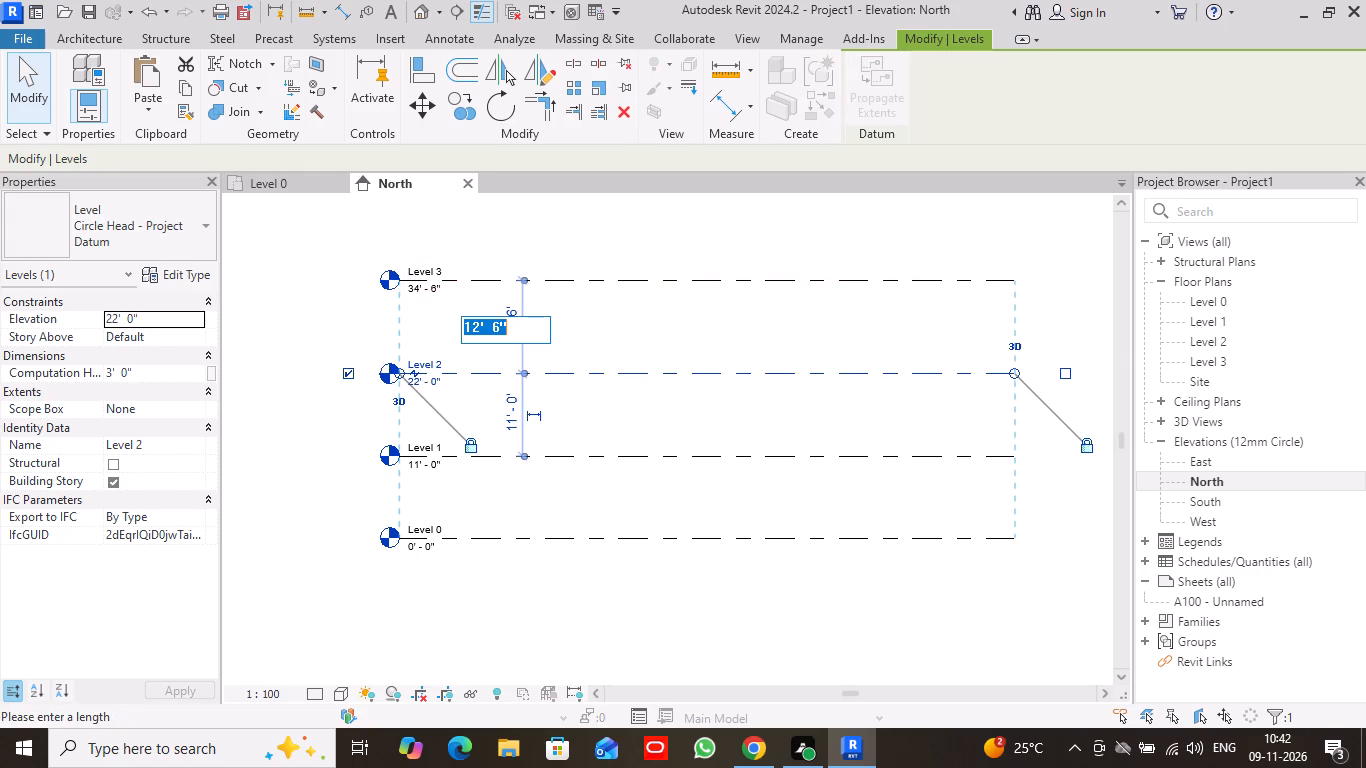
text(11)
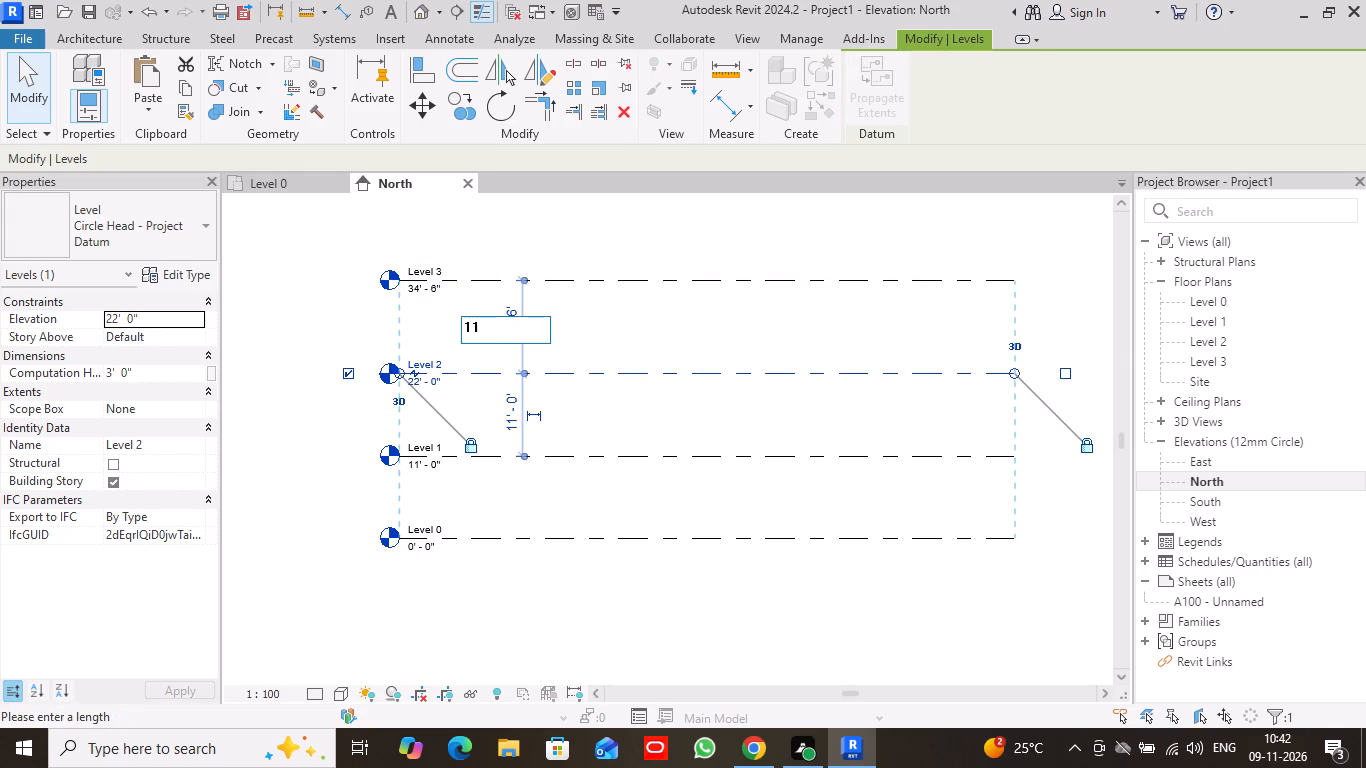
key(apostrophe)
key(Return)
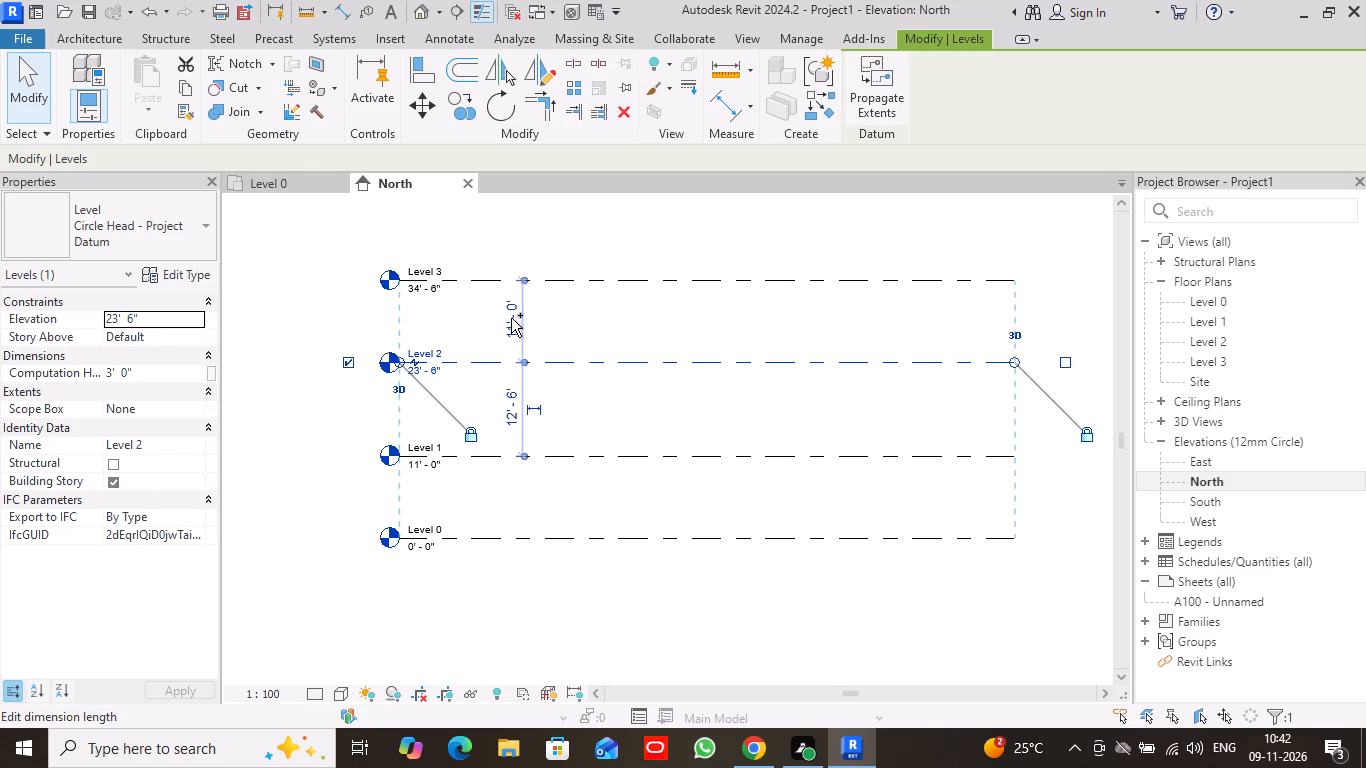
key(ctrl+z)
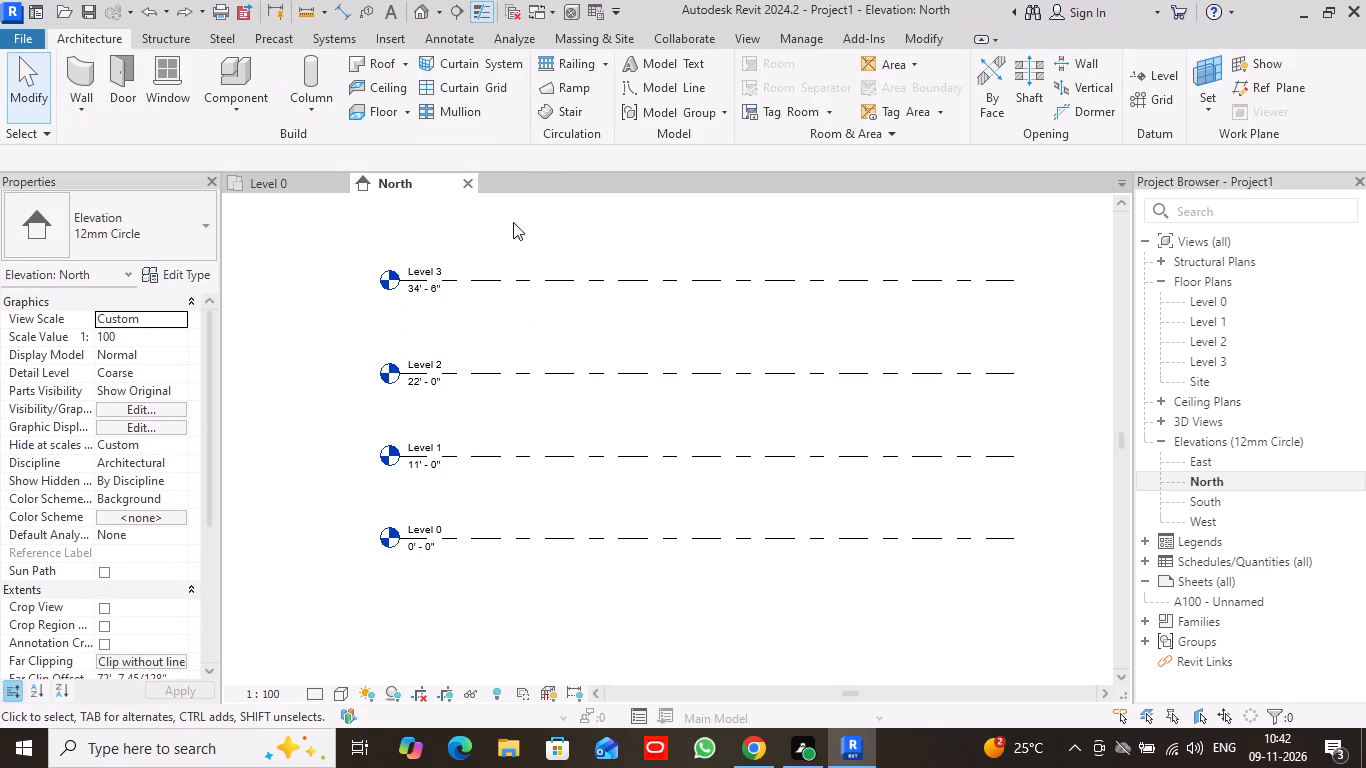
With Level 3 selected, set its distance above Level 2 to 11'.
click(523, 276)
click(511, 313)
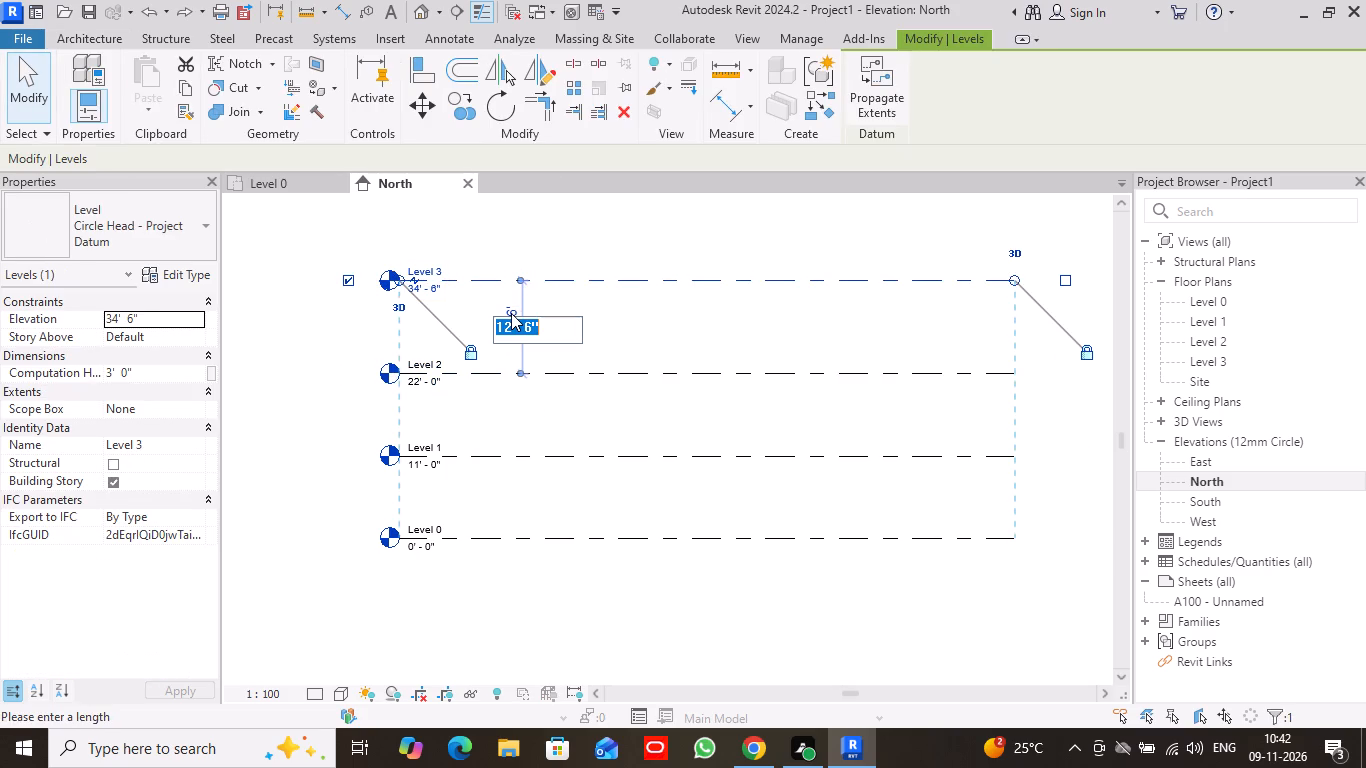
text(11')
key(Return)
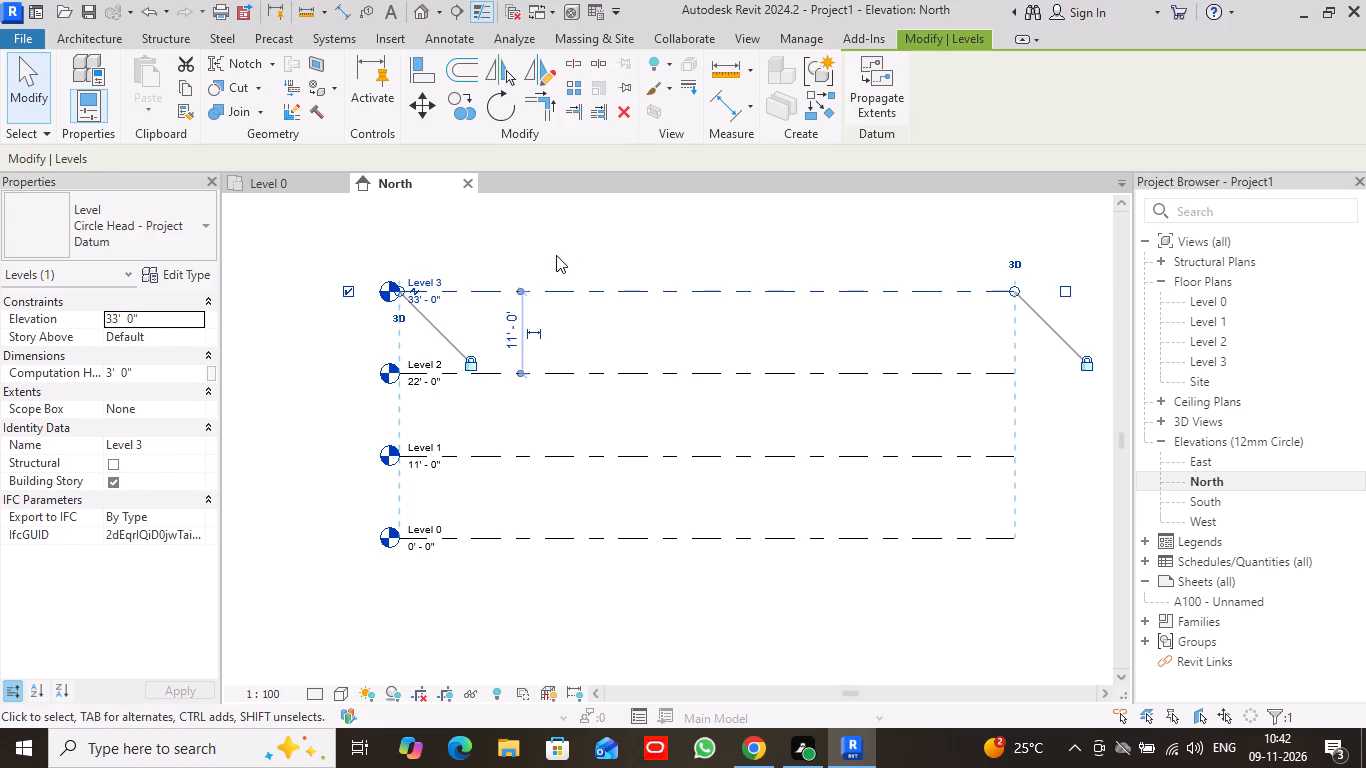
click(302, 262)
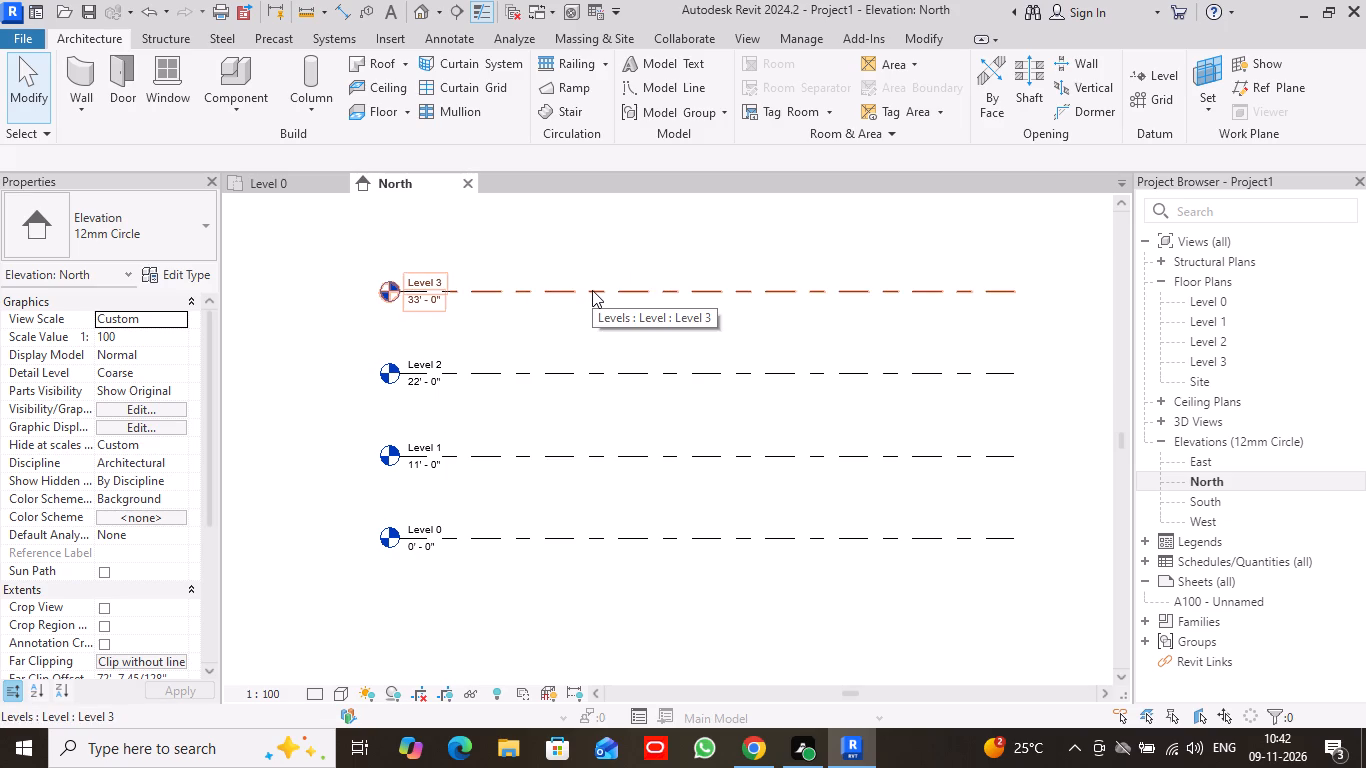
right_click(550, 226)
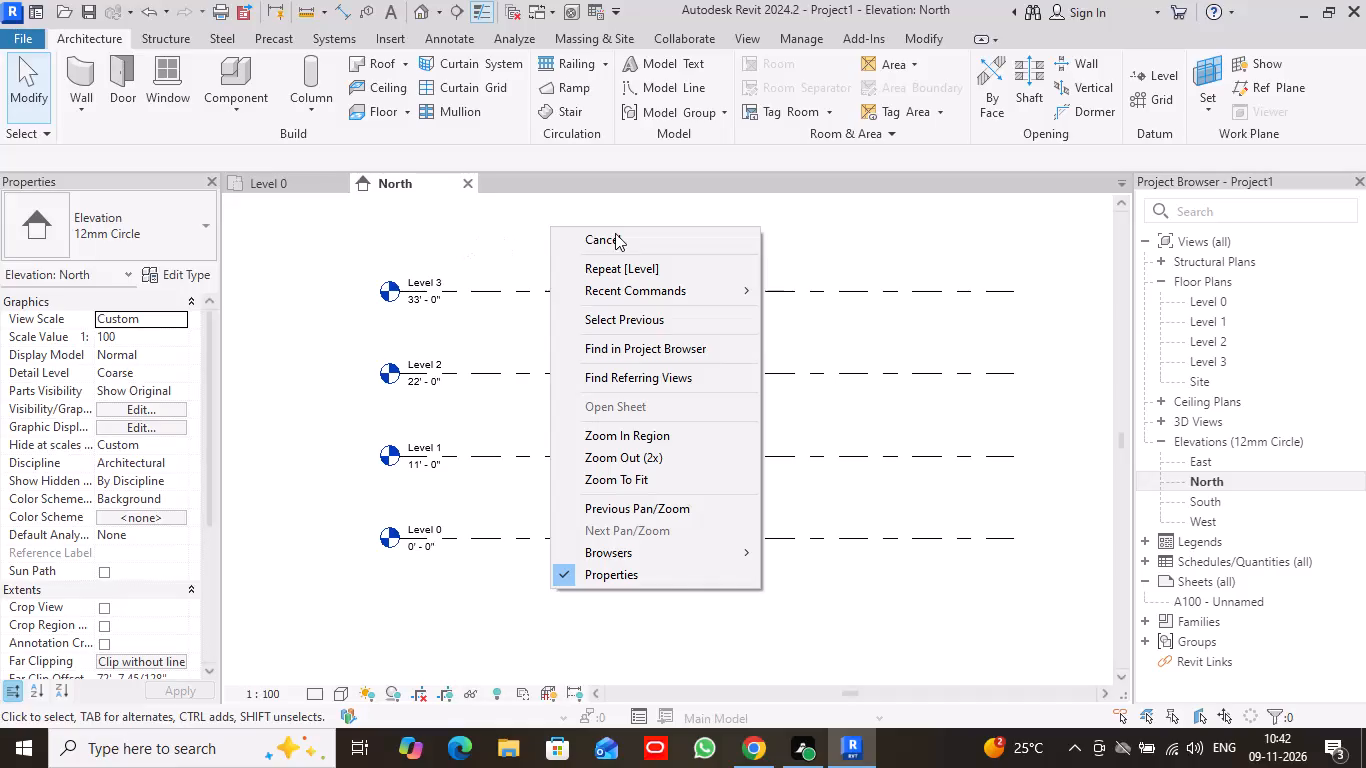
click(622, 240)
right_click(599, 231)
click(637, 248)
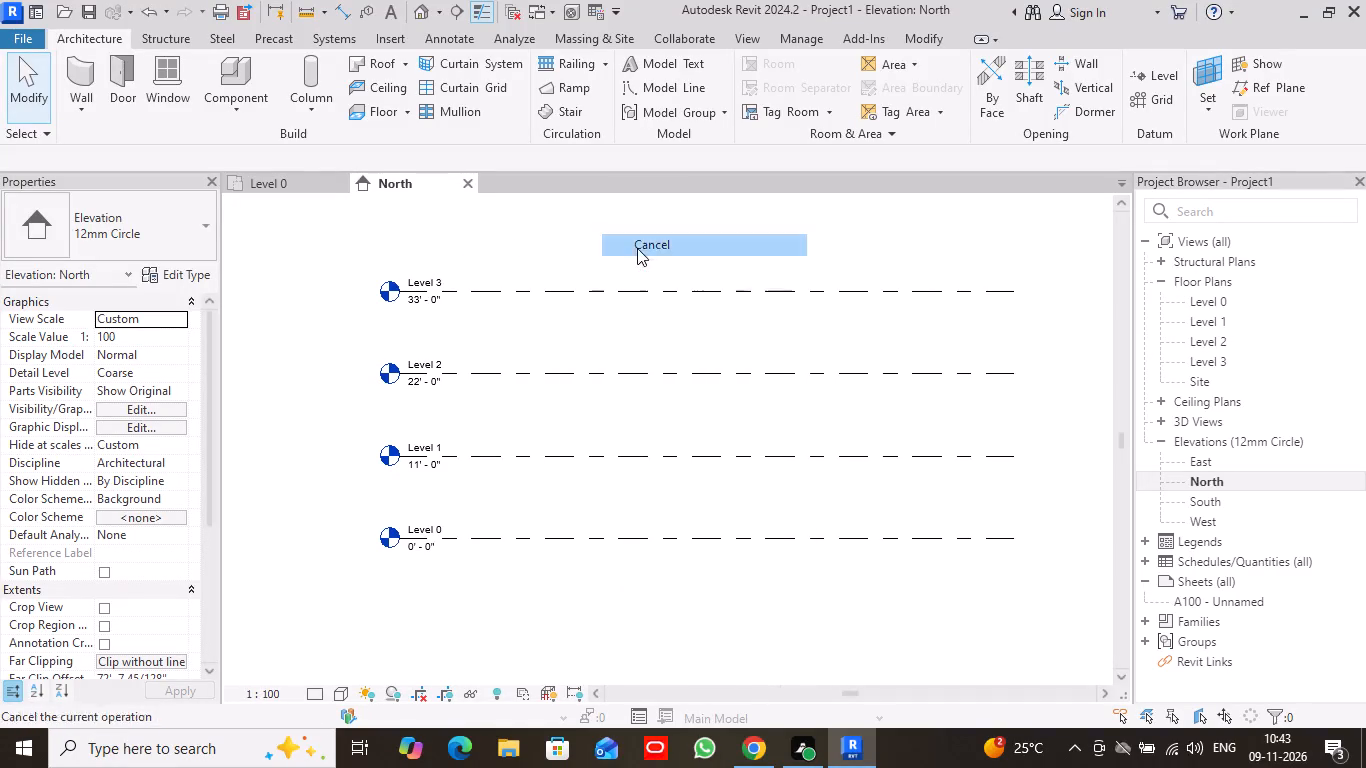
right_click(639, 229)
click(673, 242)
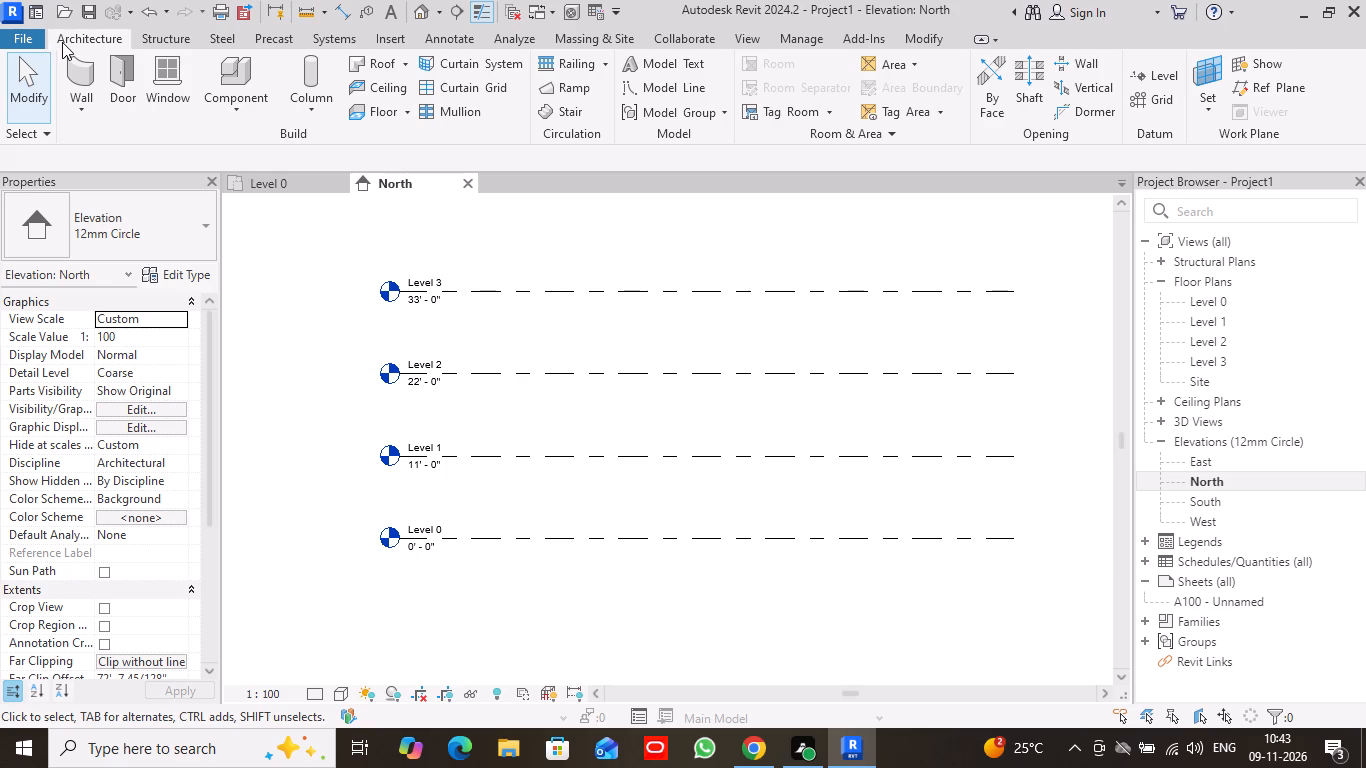
Switch to the Level 0 floor plan with the elevation markers in view.
click(1192, 302)
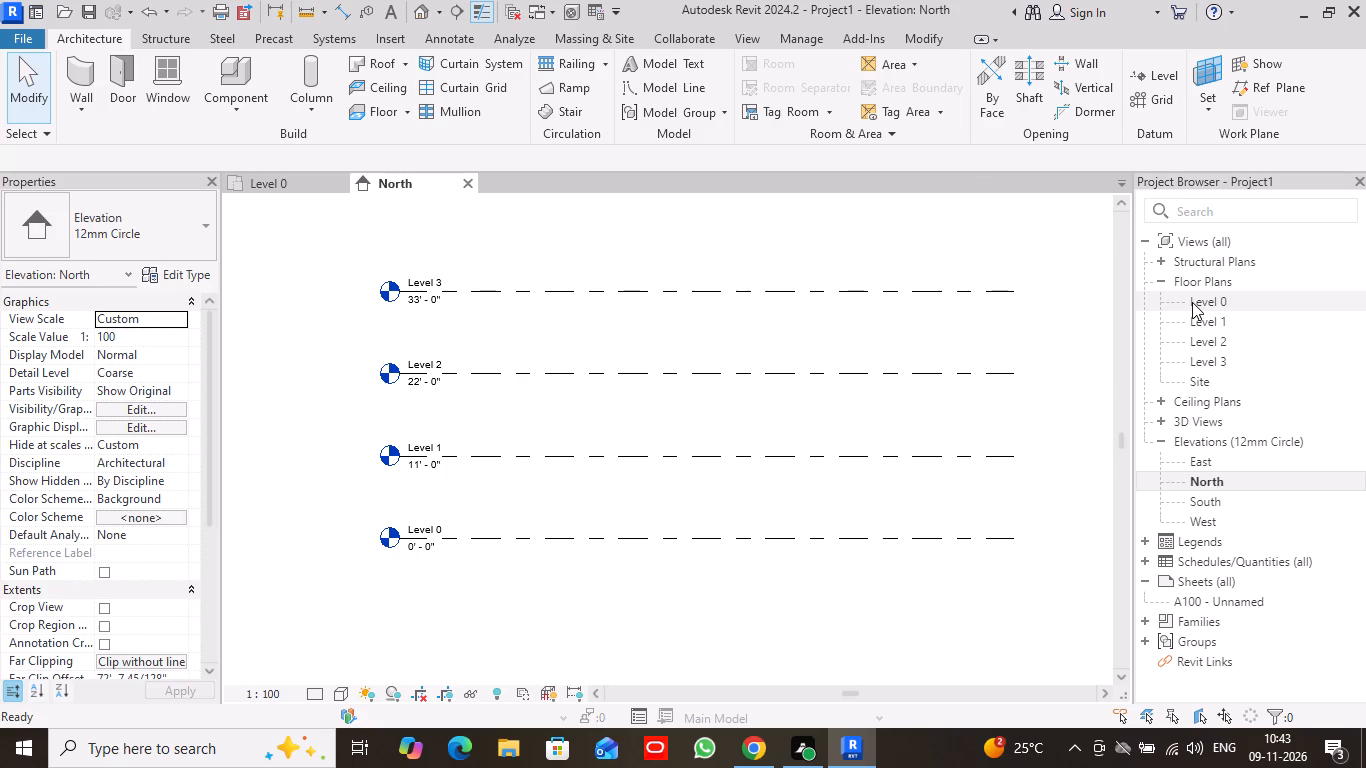
click(291, 185)
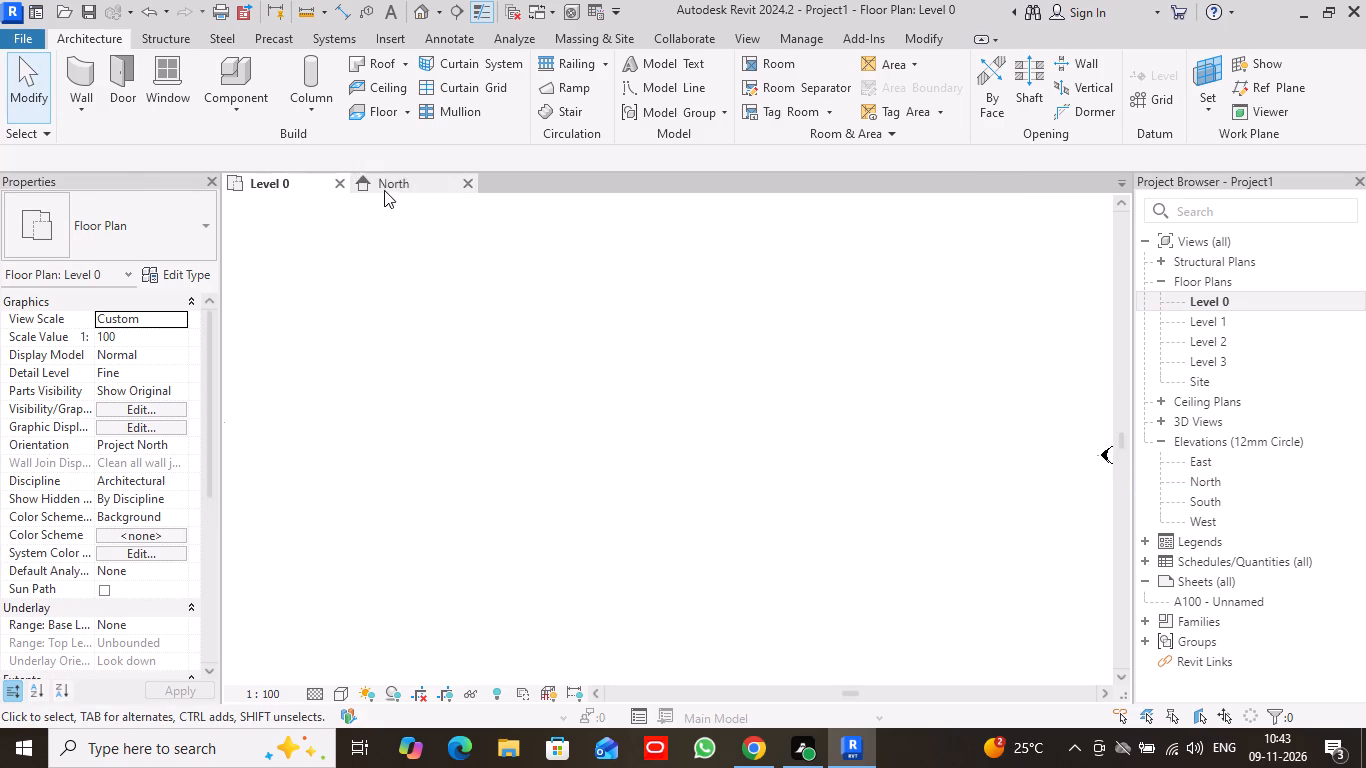
scroll(342, 233, down, 3)
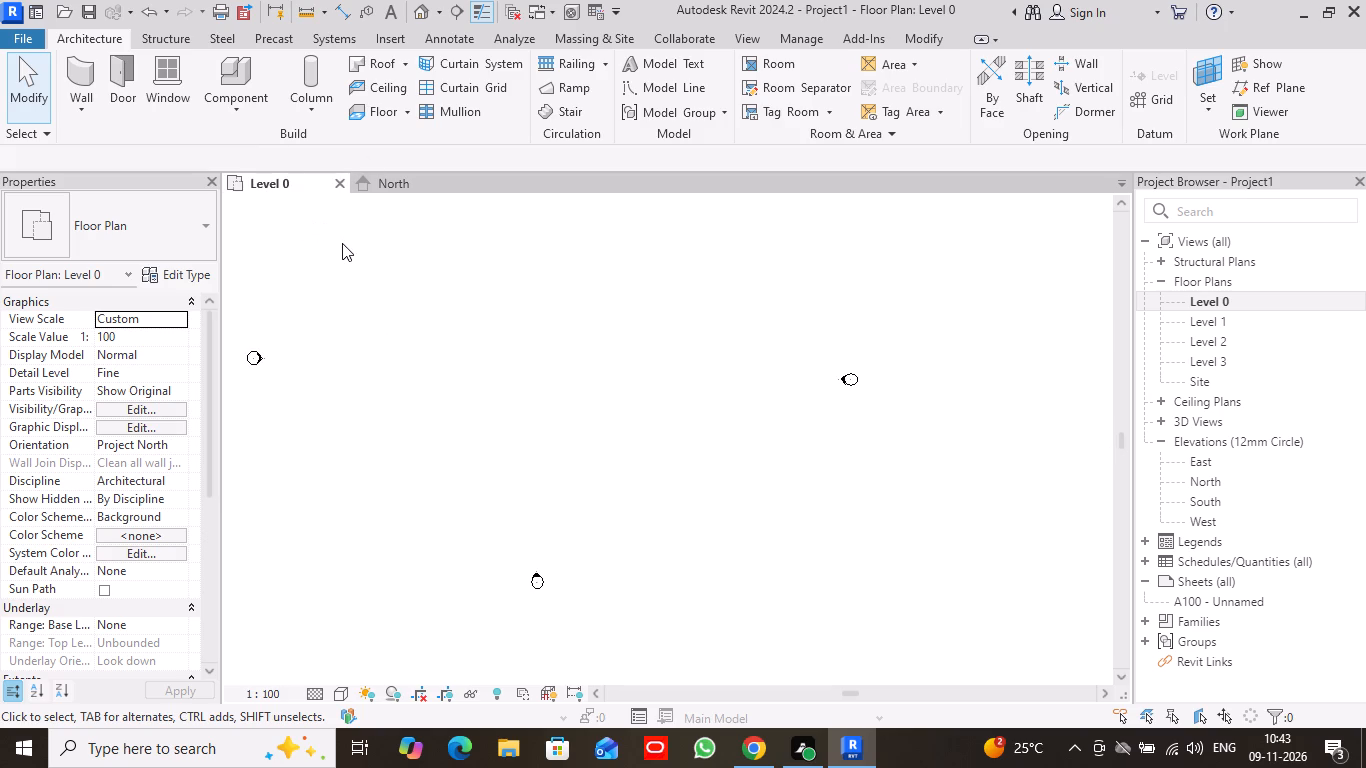
scroll(342, 244, up, 1)
Start a basic wall with location line Core Face: Interior and top constraint Up to level: Level 1.
click(72, 83)
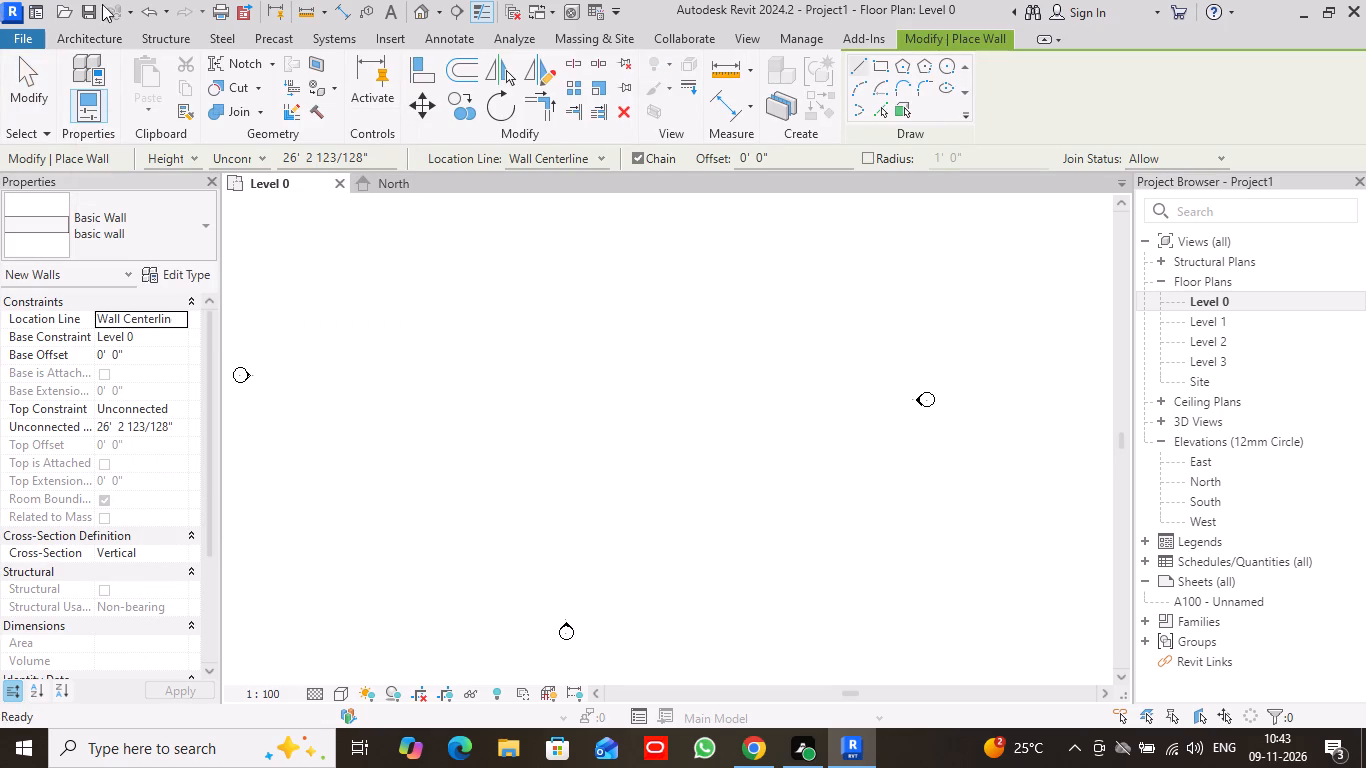
click(92, 36)
click(77, 85)
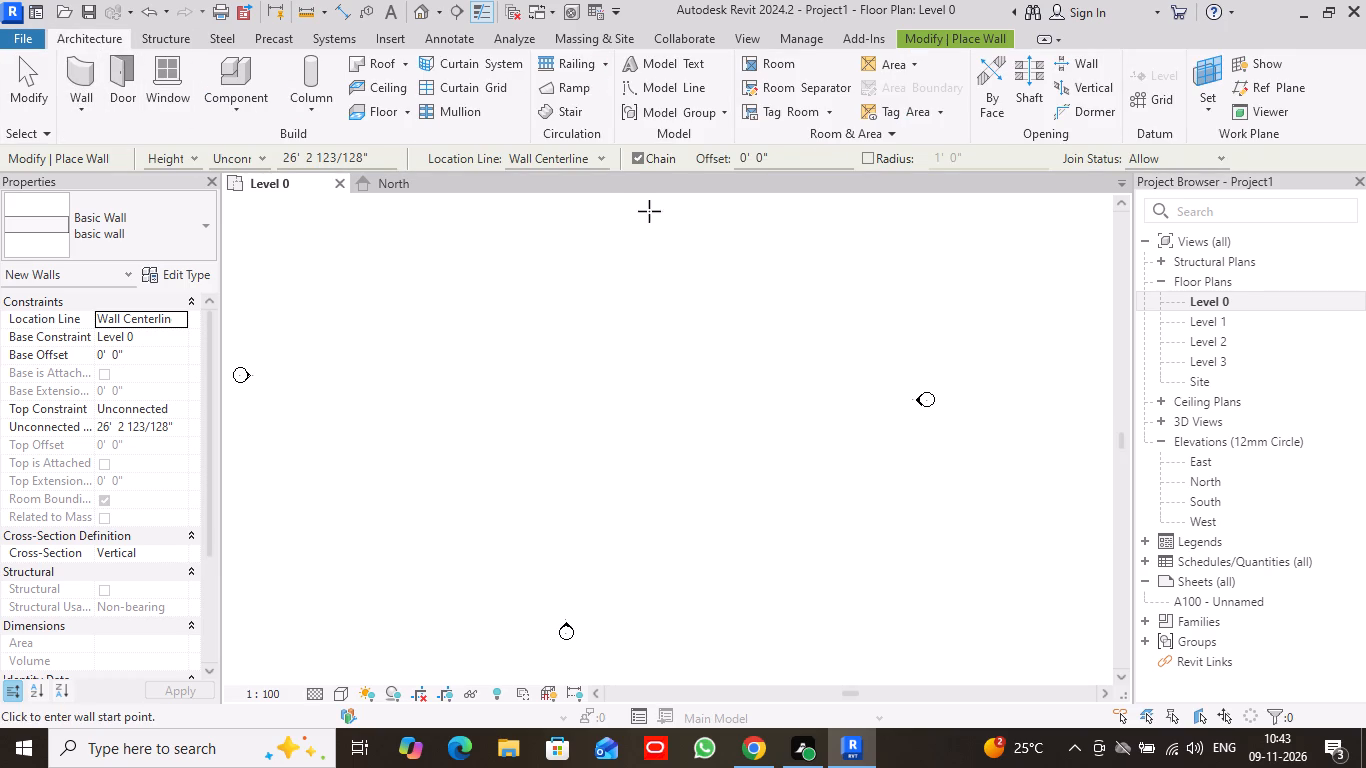
click(600, 156)
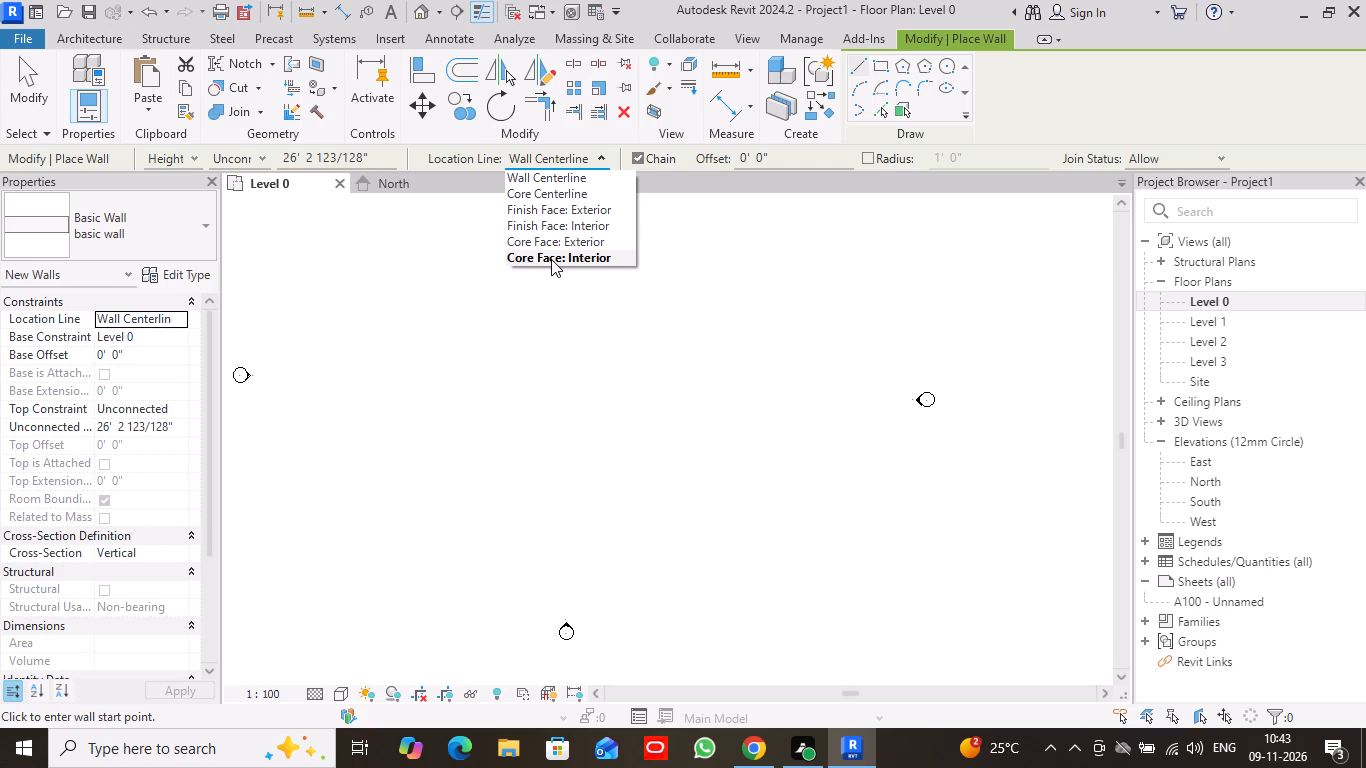
click(551, 259)
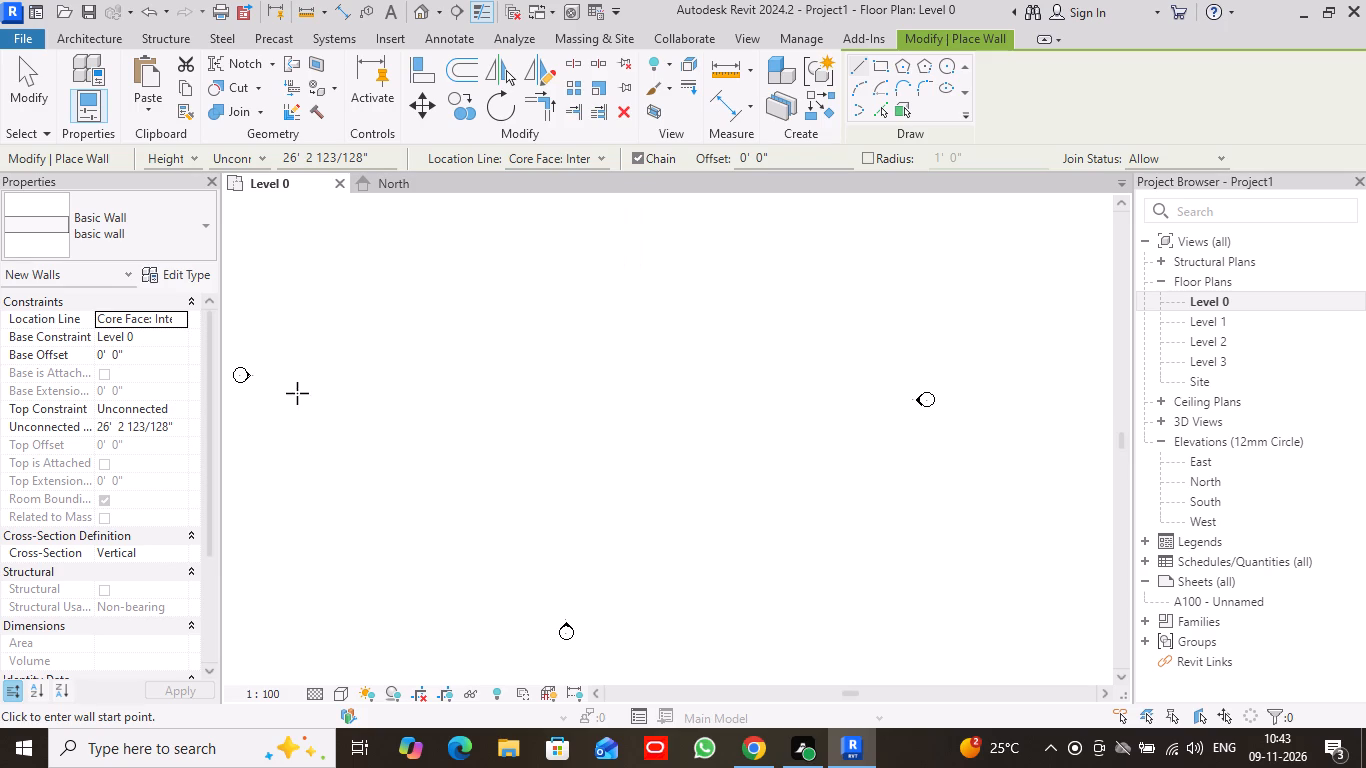
click(174, 403)
click(176, 405)
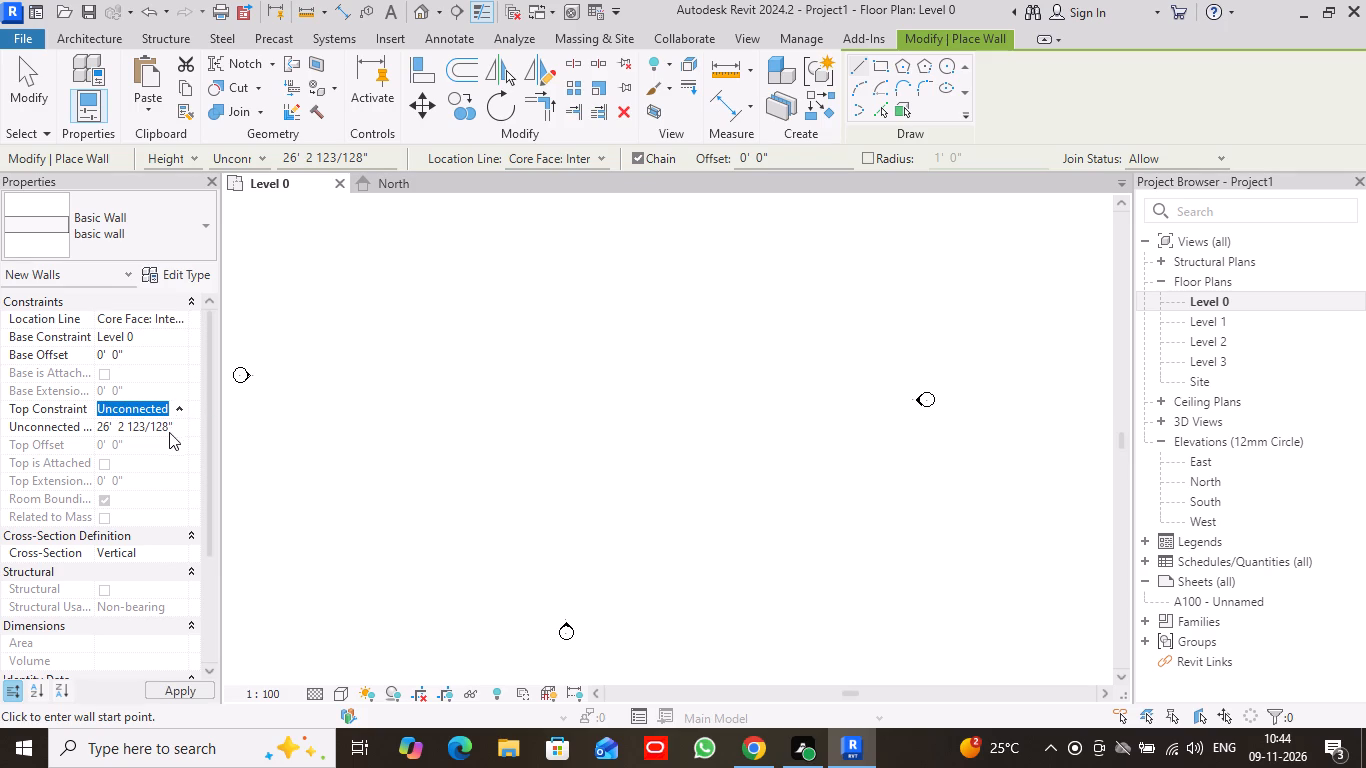
click(179, 409)
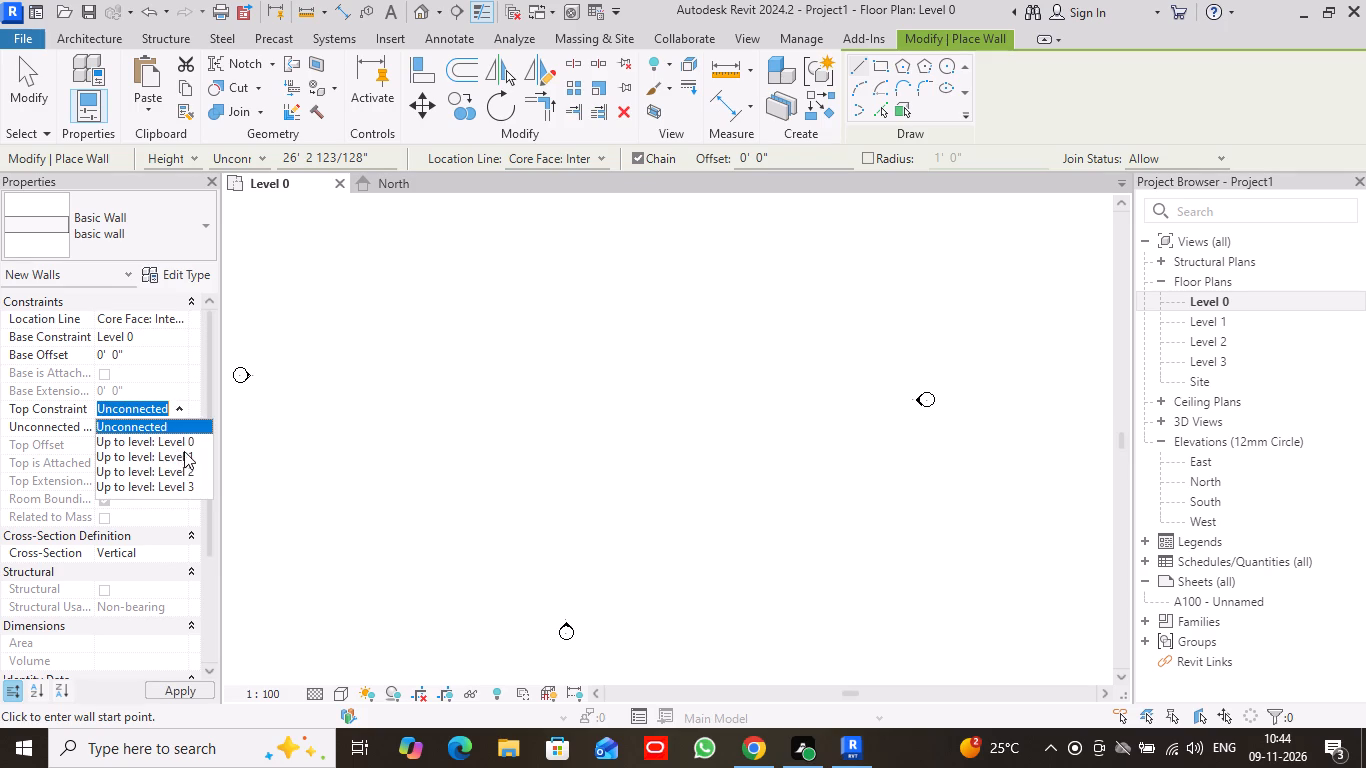
click(177, 454)
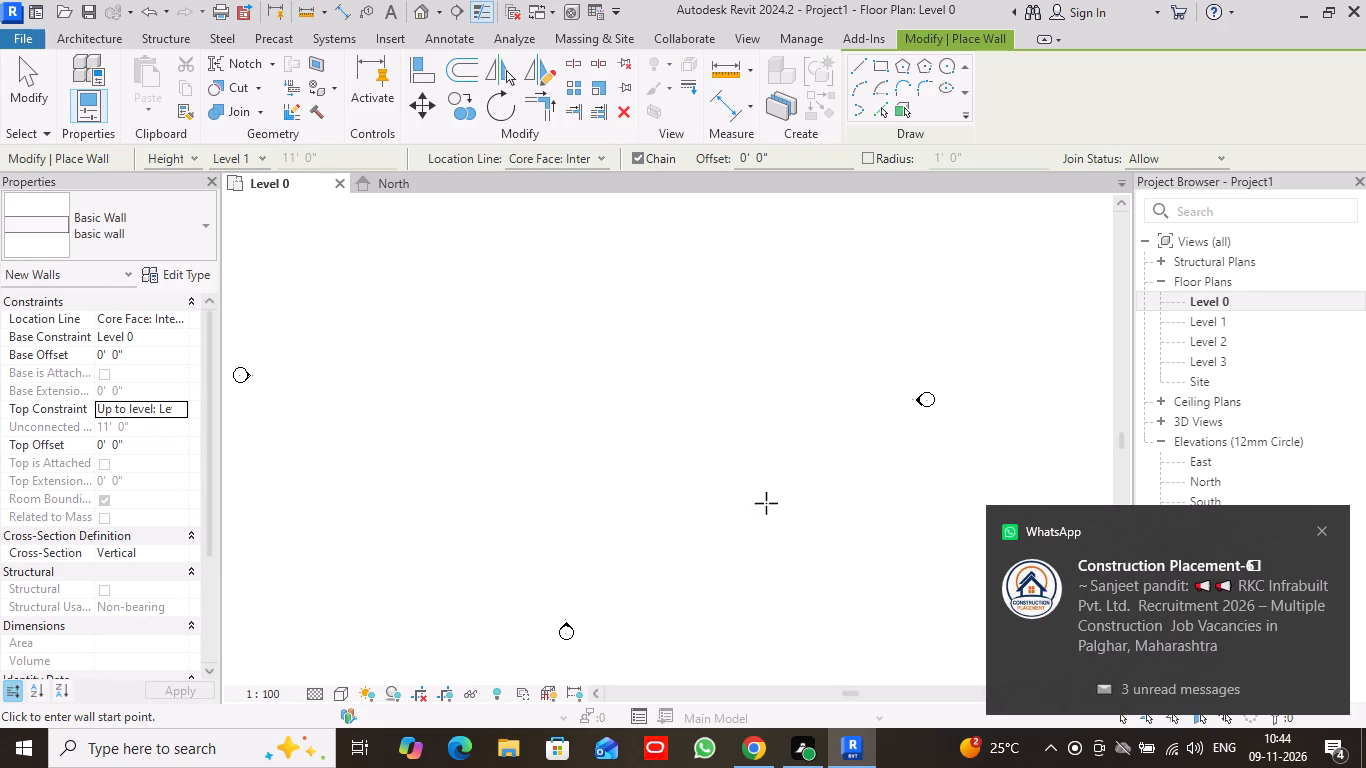
click(1322, 526)
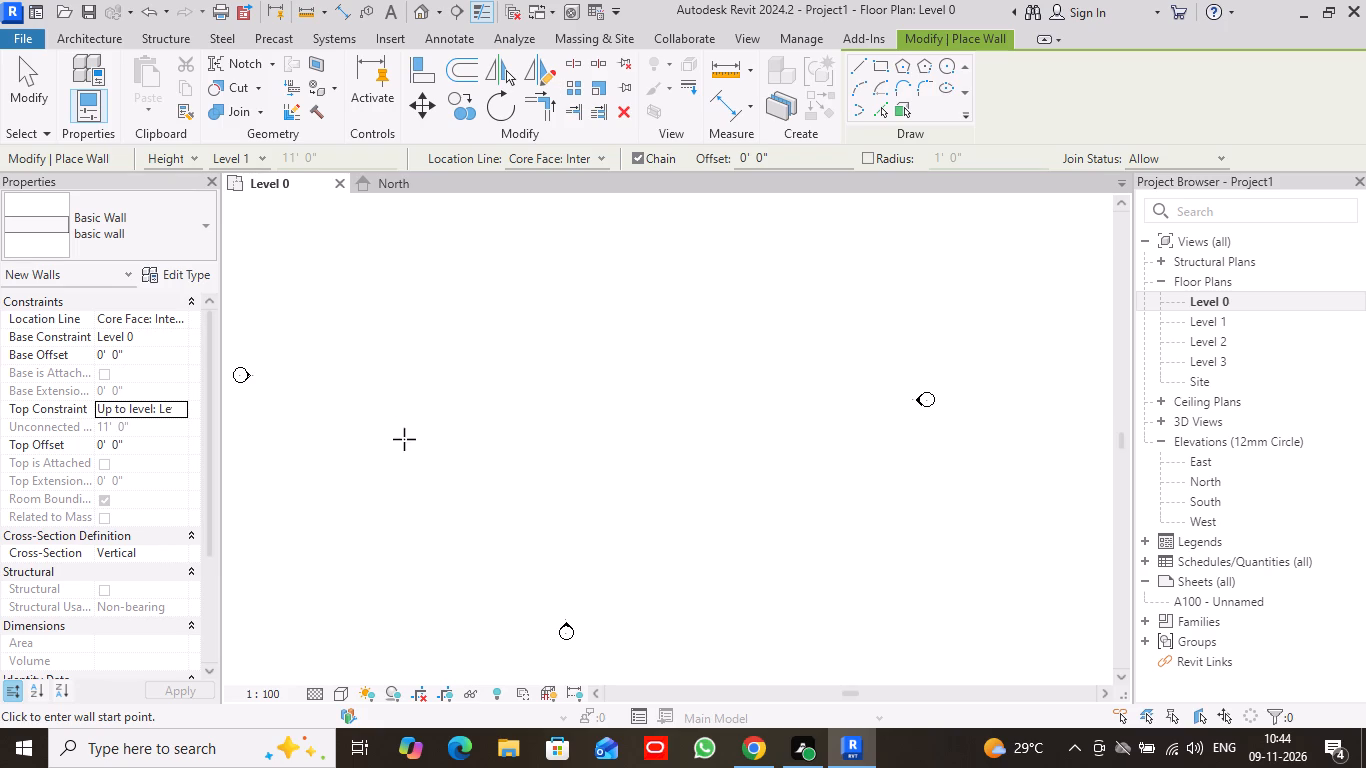
Draw a horizontal wall 26'6" long in the southwest part of the area between the elevation markers, ending the chain there.
middle_drag(519, 443, 586, 476)
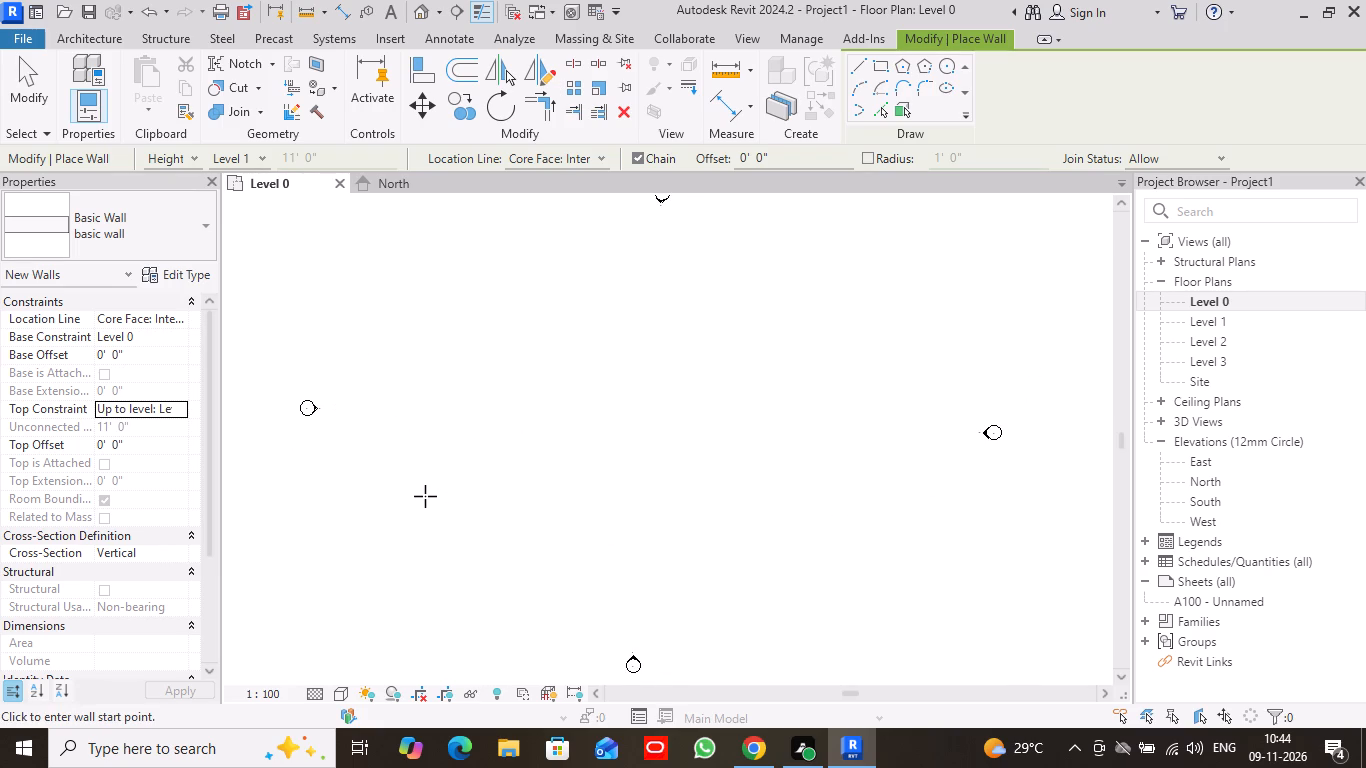
click(425, 496)
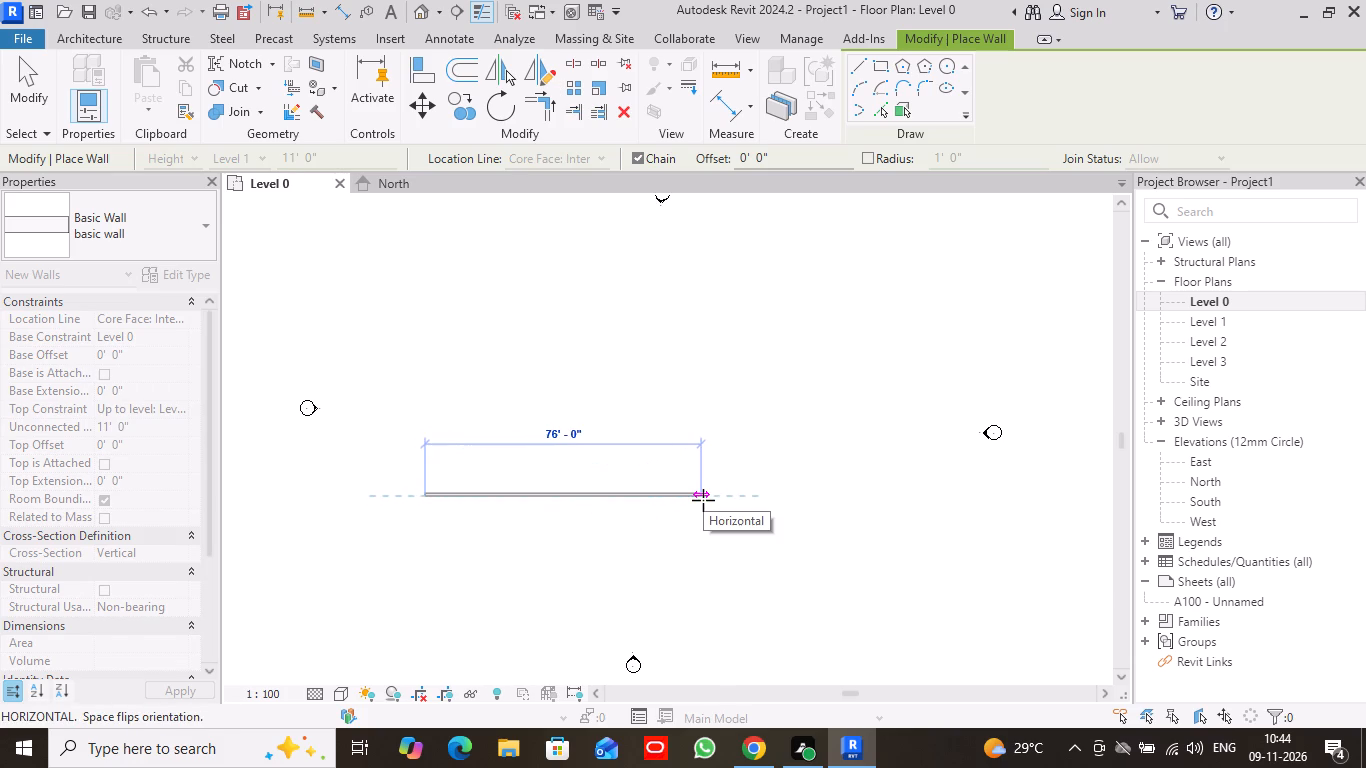
text(26)
key(apostrophe)
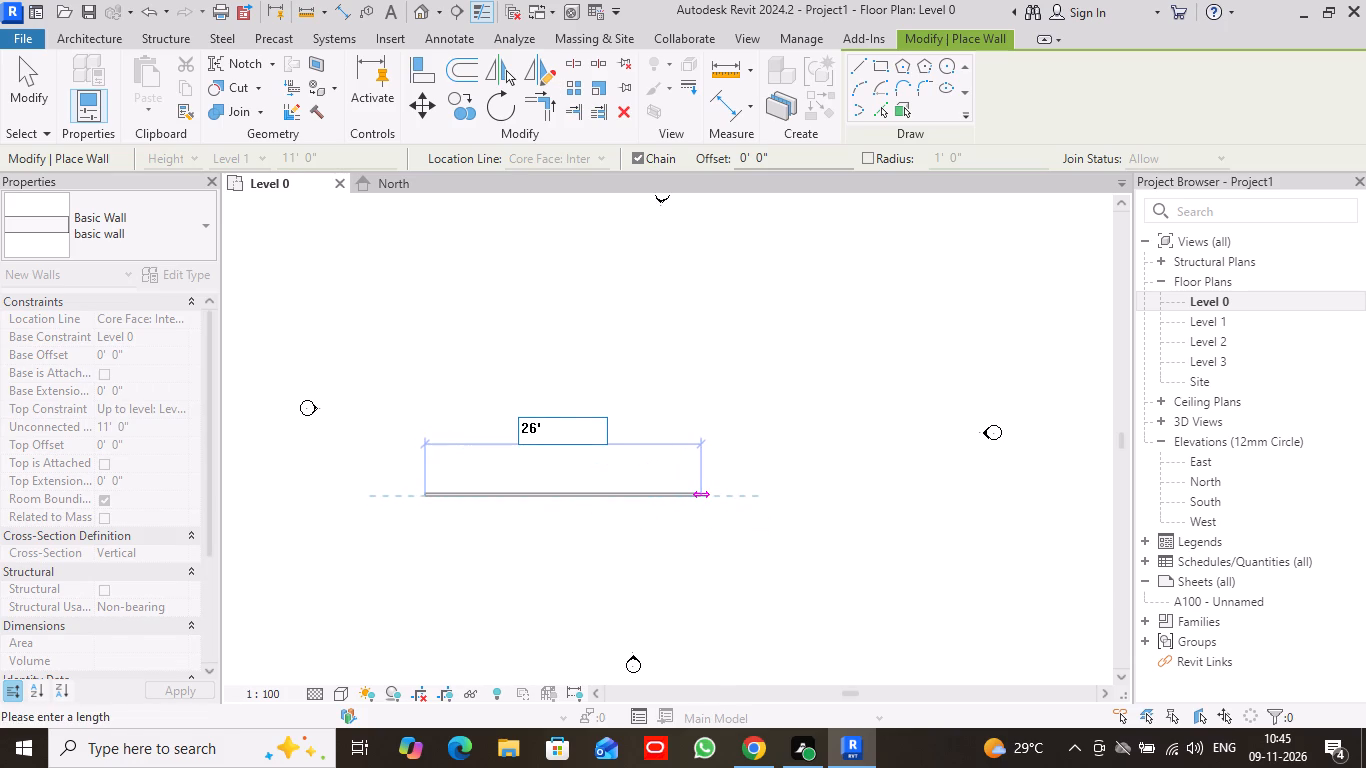
key(6)
key(shift+quotedbl)
key(Return)
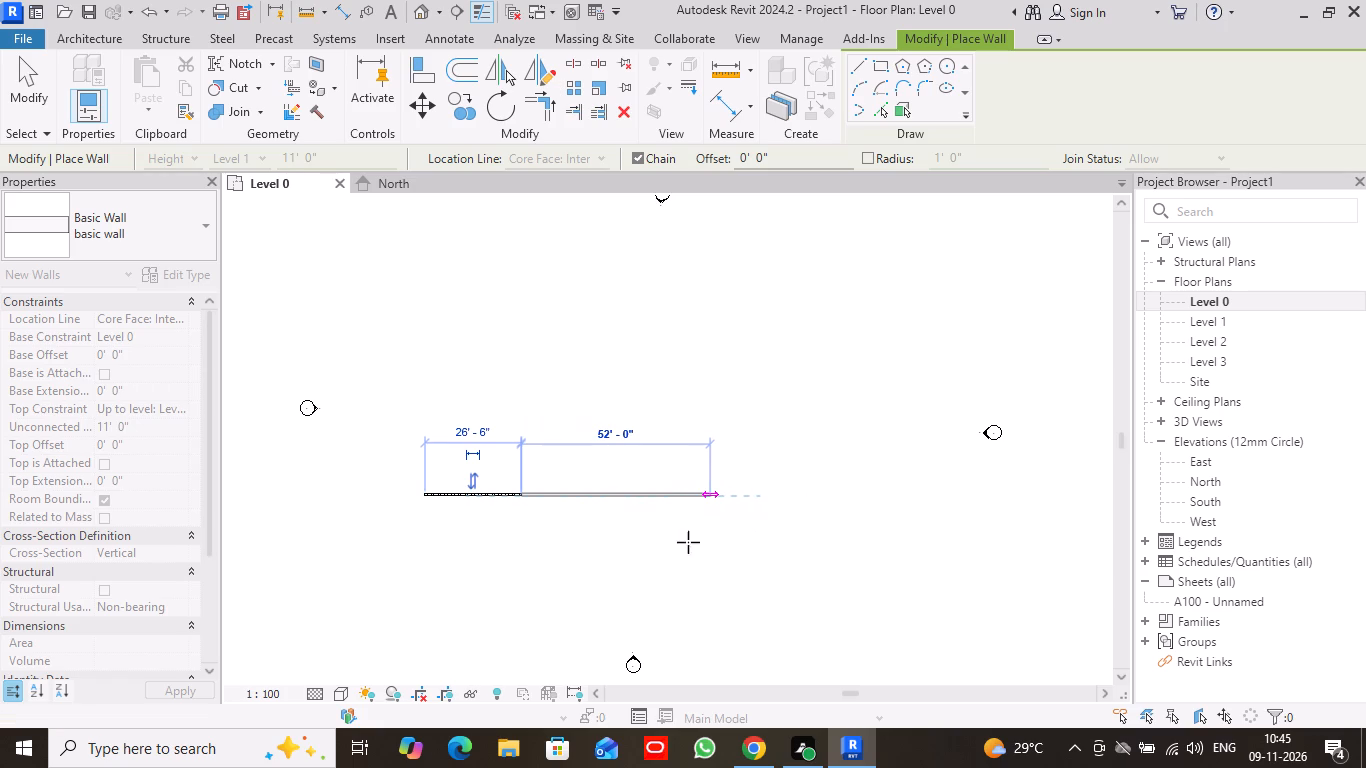
scroll(617, 542, up, 5)
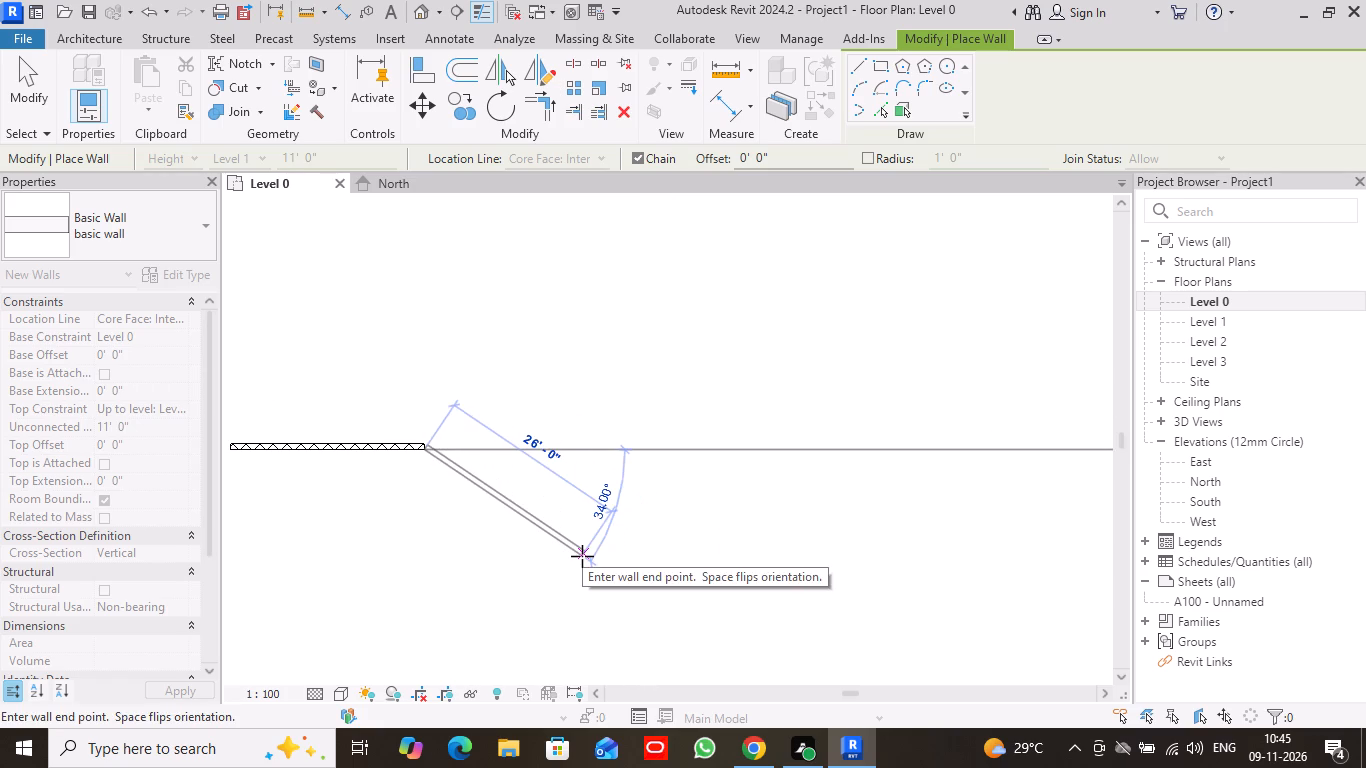
key(Escape)
scroll(582, 555, down, 2)
middle_drag(500, 560, 655, 578)
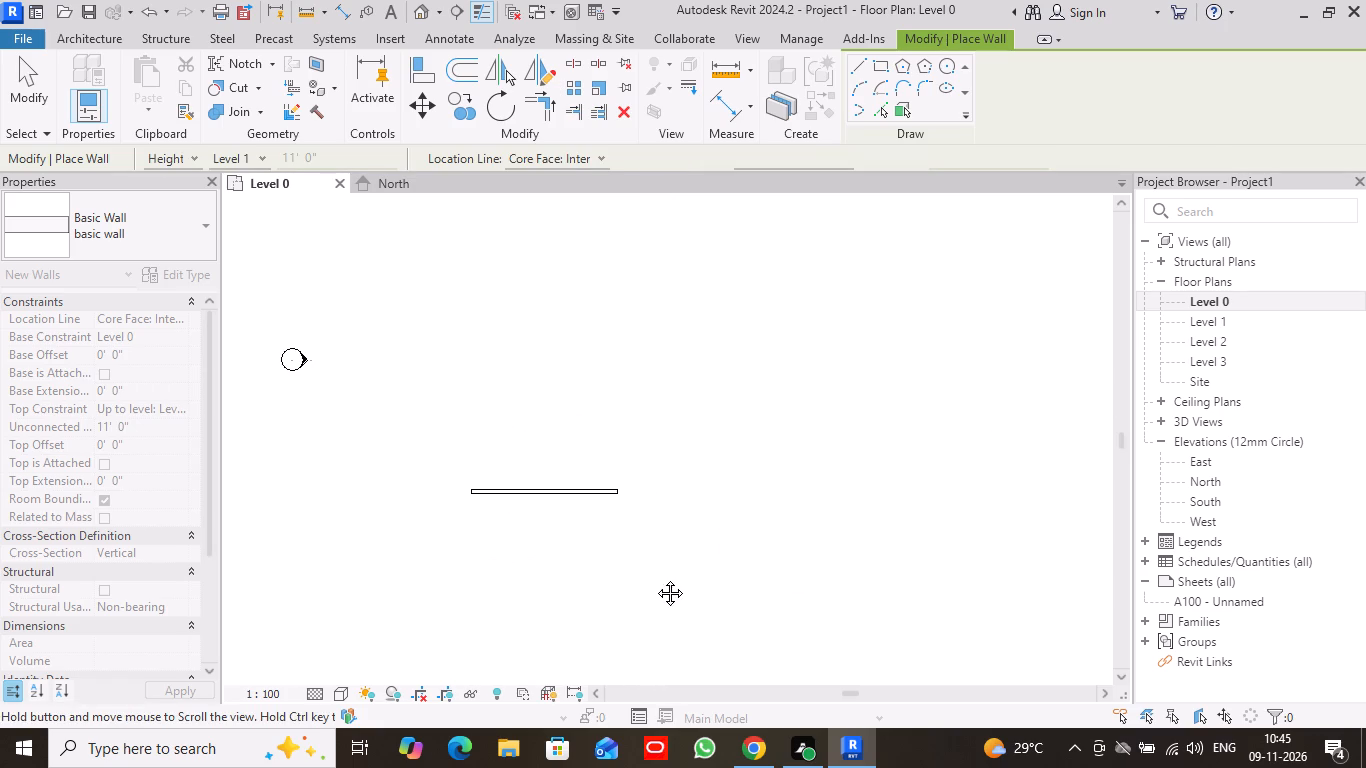
Set the top constraint for new walls to Up to level: Level 2.
scroll(496, 465, up, 4)
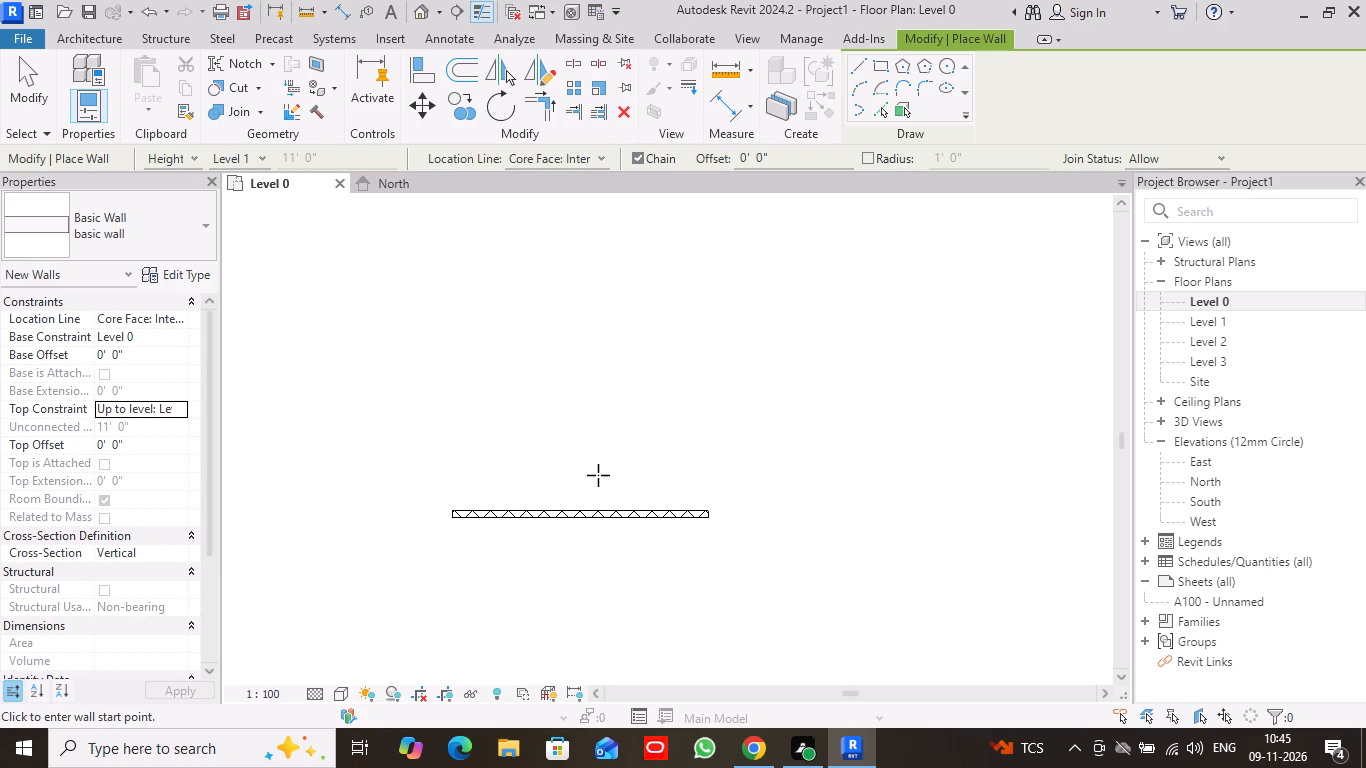
scroll(598, 475, up, 1)
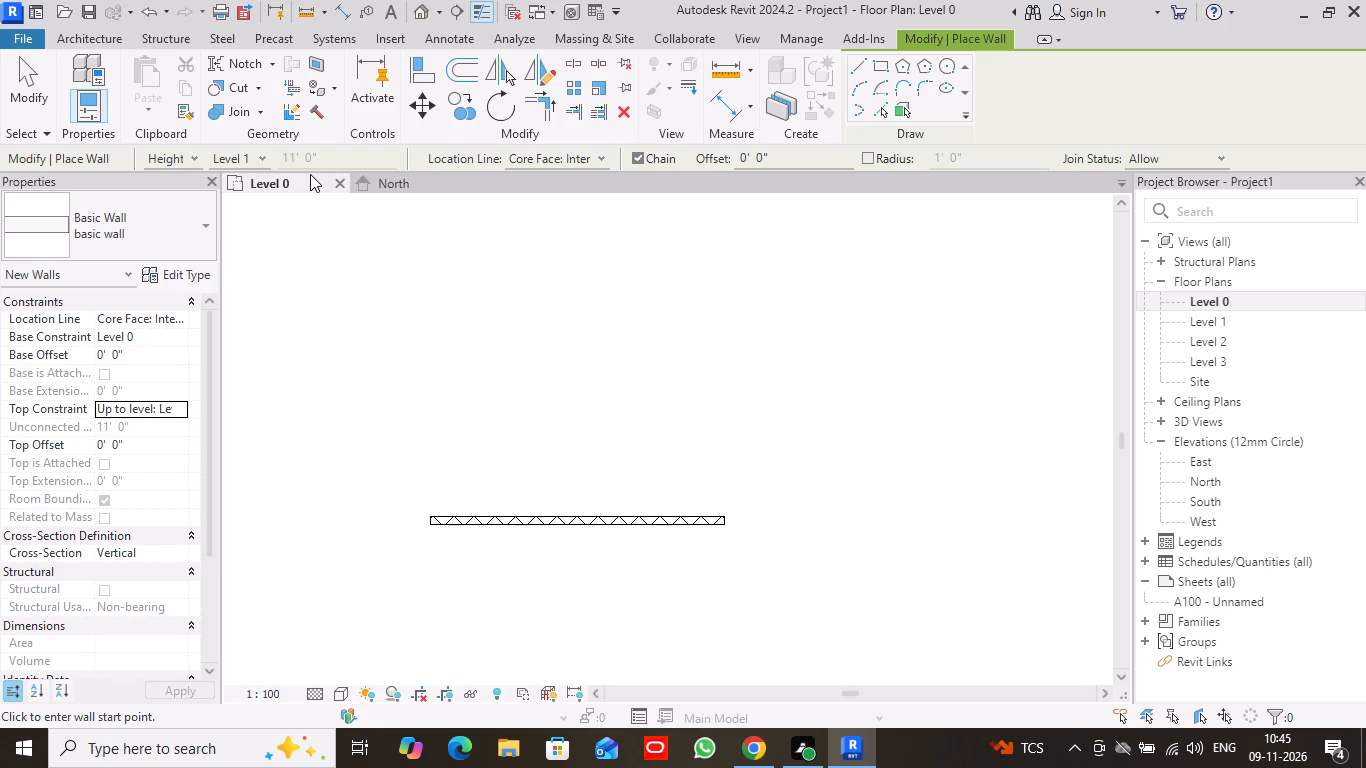
click(177, 409)
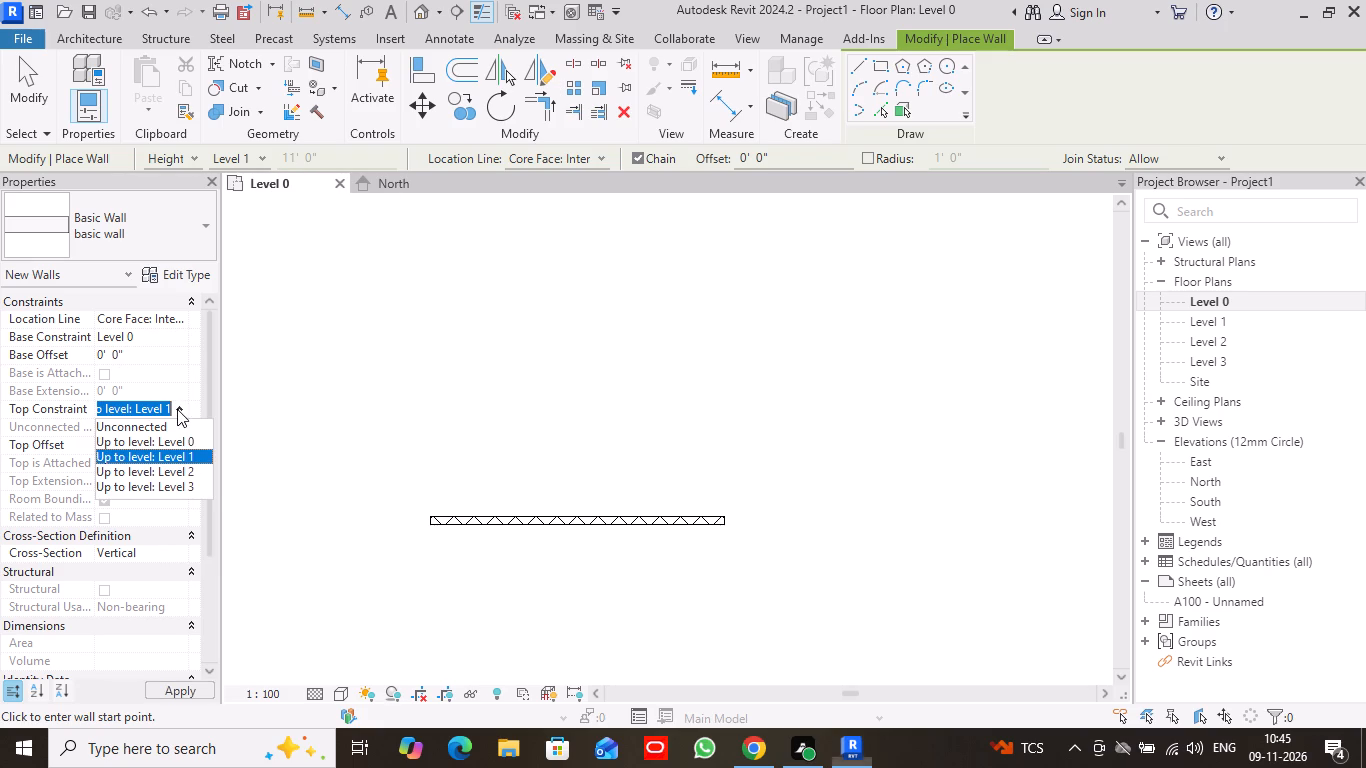
click(189, 470)
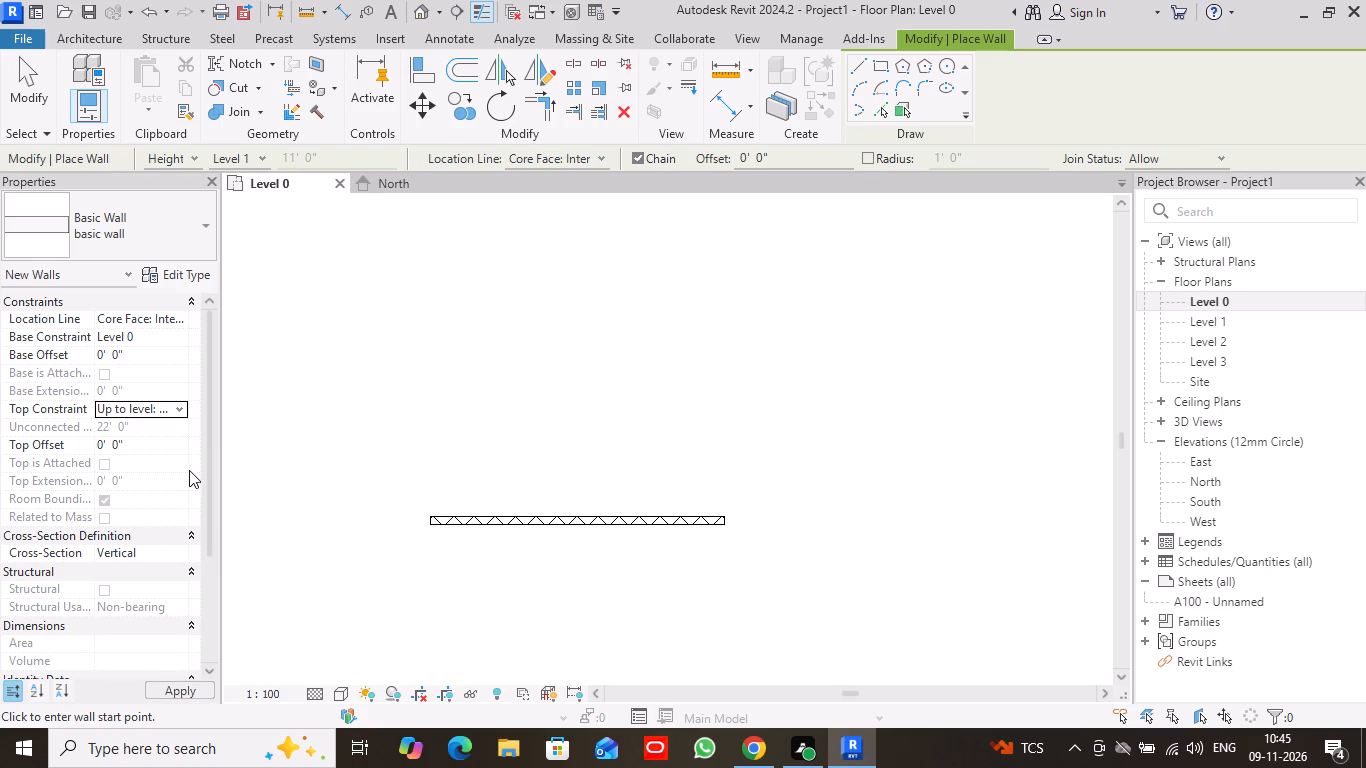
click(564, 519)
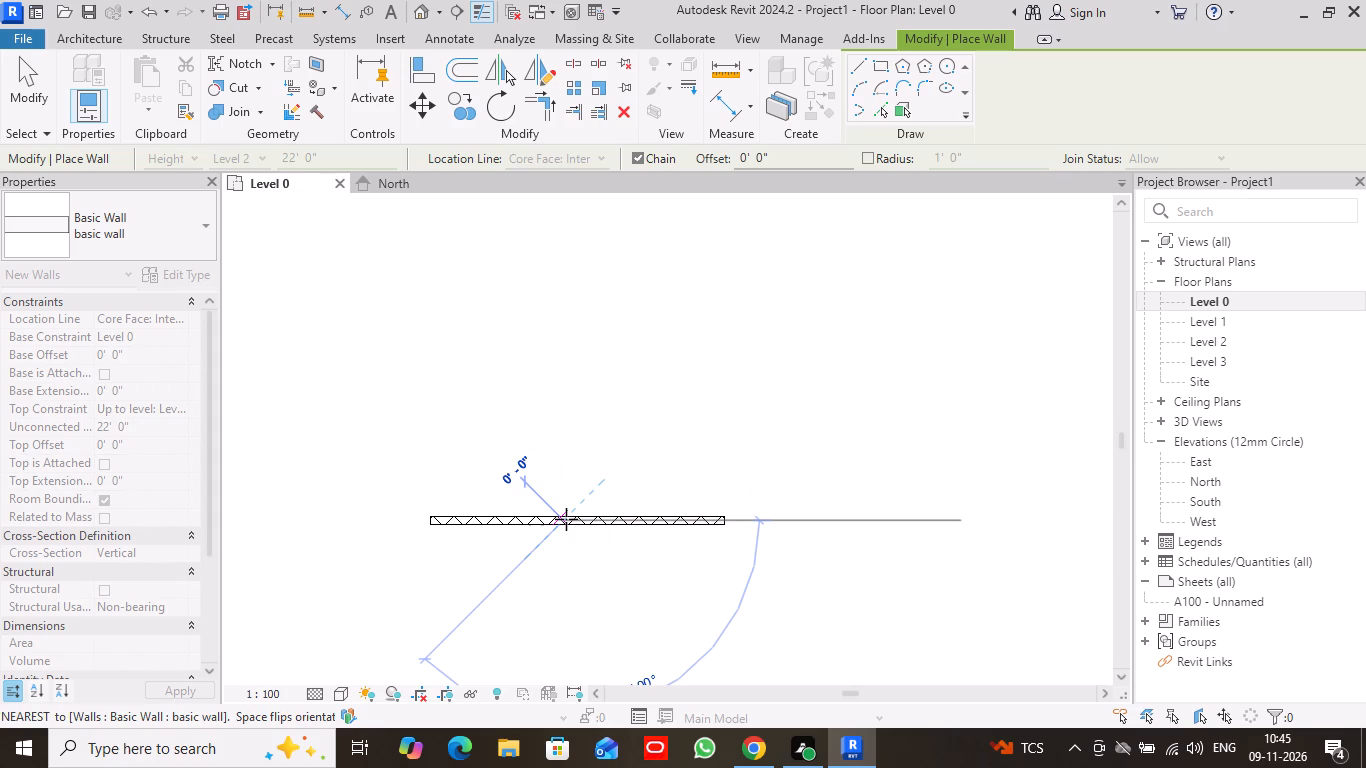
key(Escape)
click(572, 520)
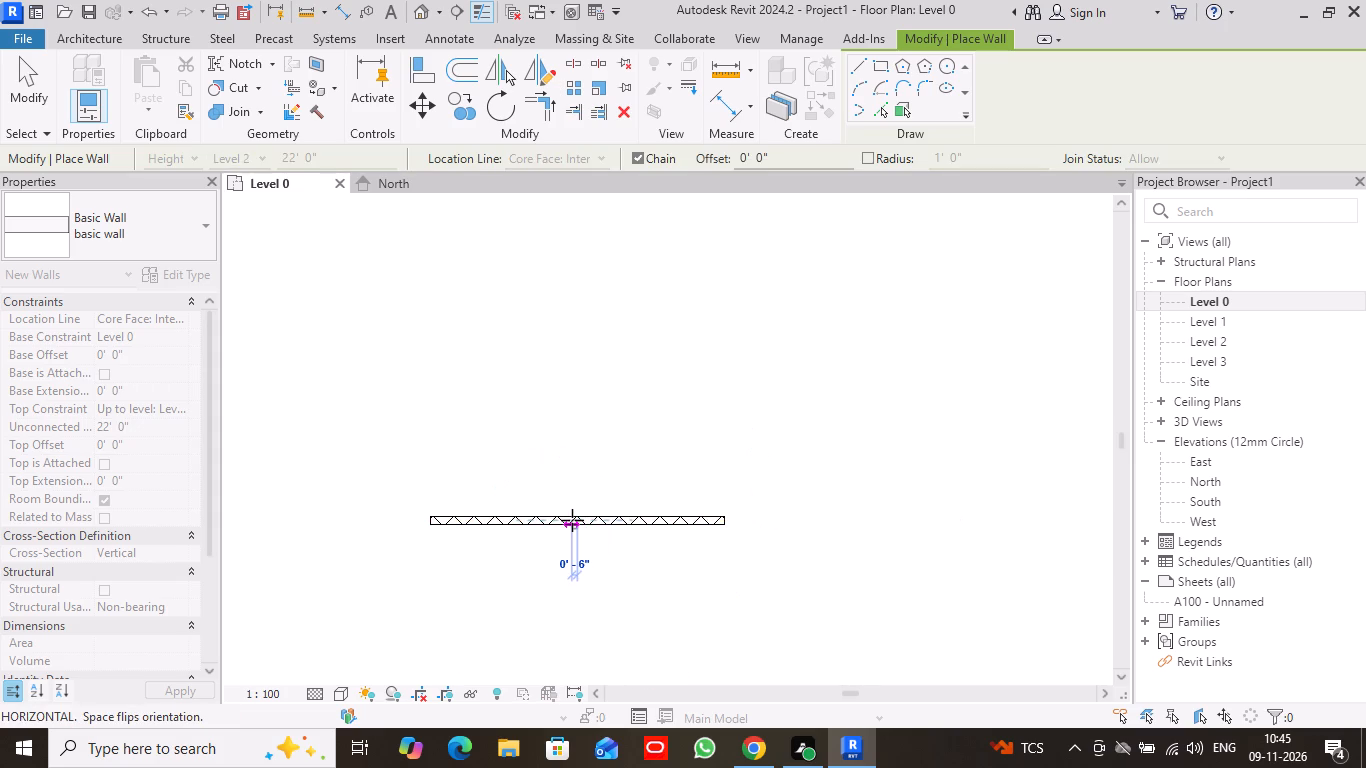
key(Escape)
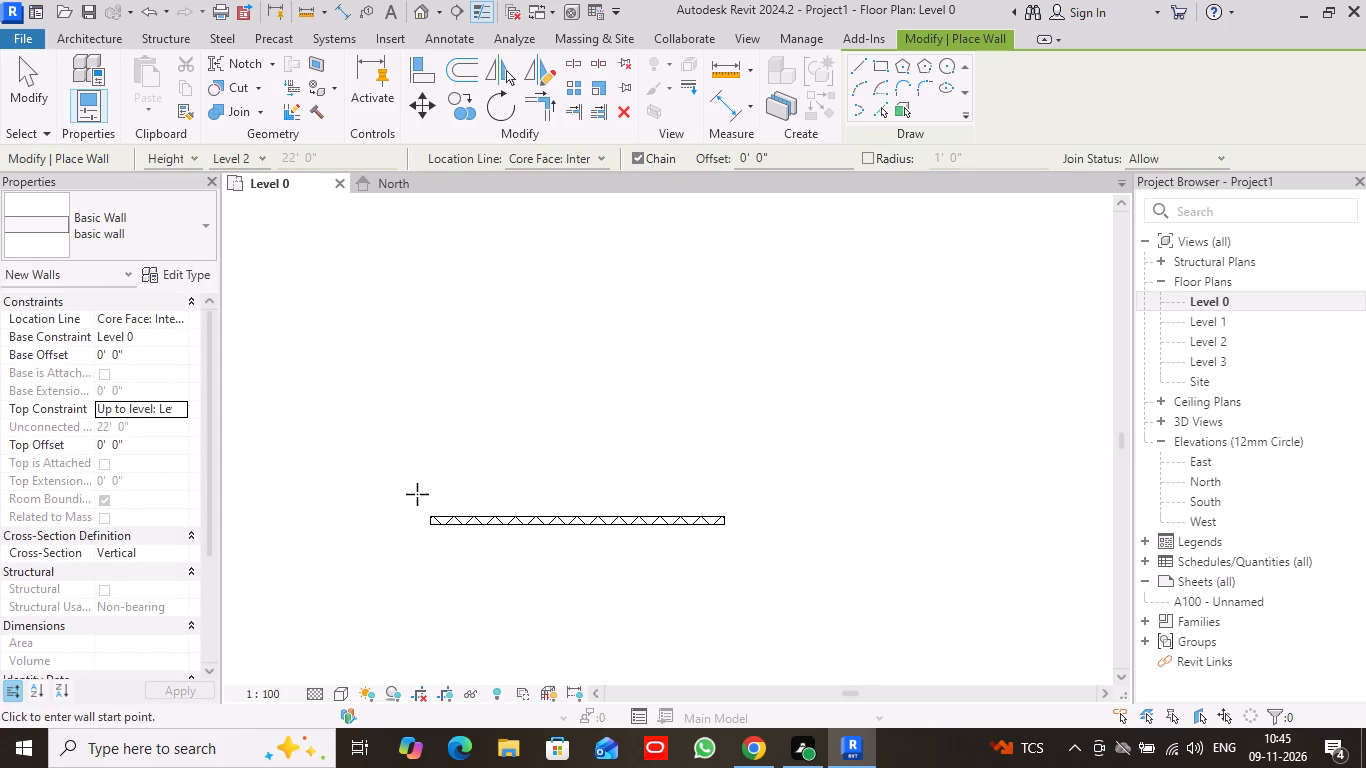
Set the top constraint of the existing 26'6" horizontal wall to Up to level: Level 2.
key(Escape)
click(463, 515)
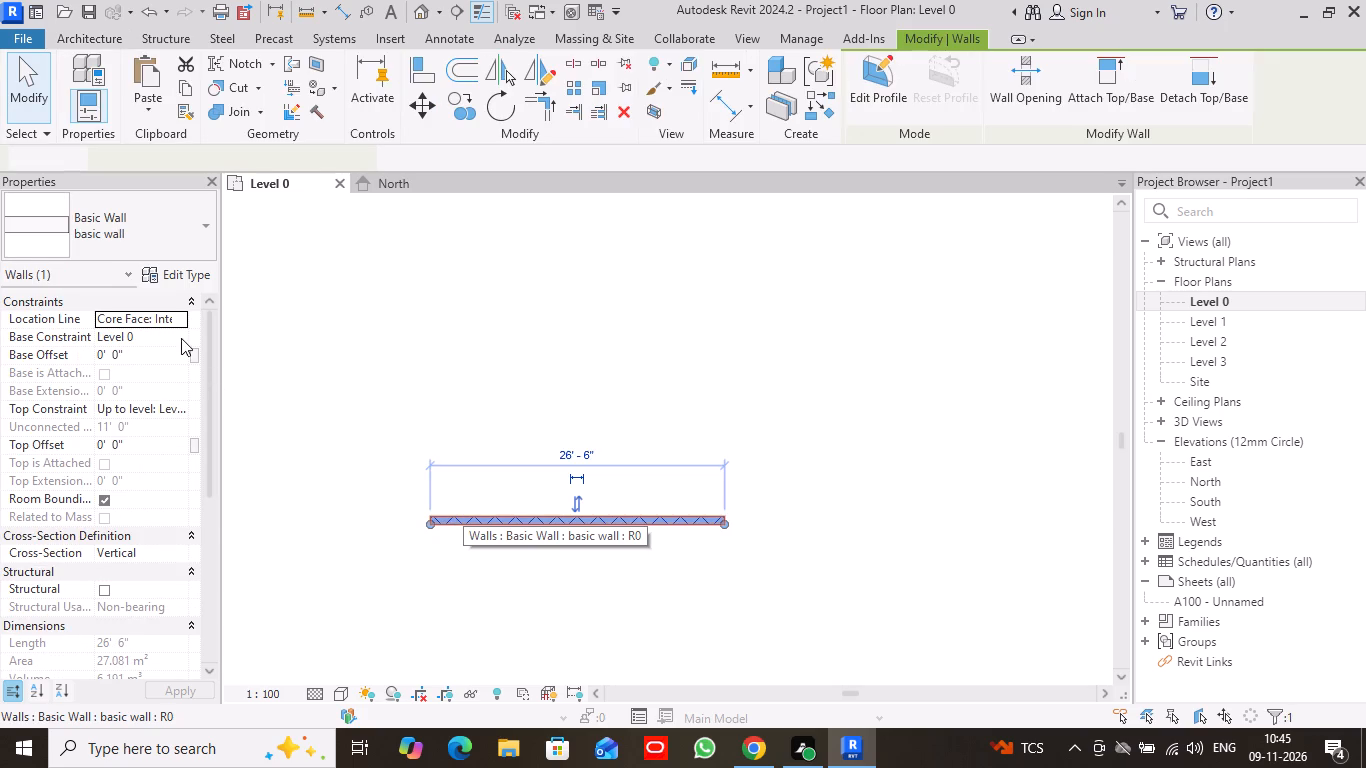
click(178, 410)
click(186, 469)
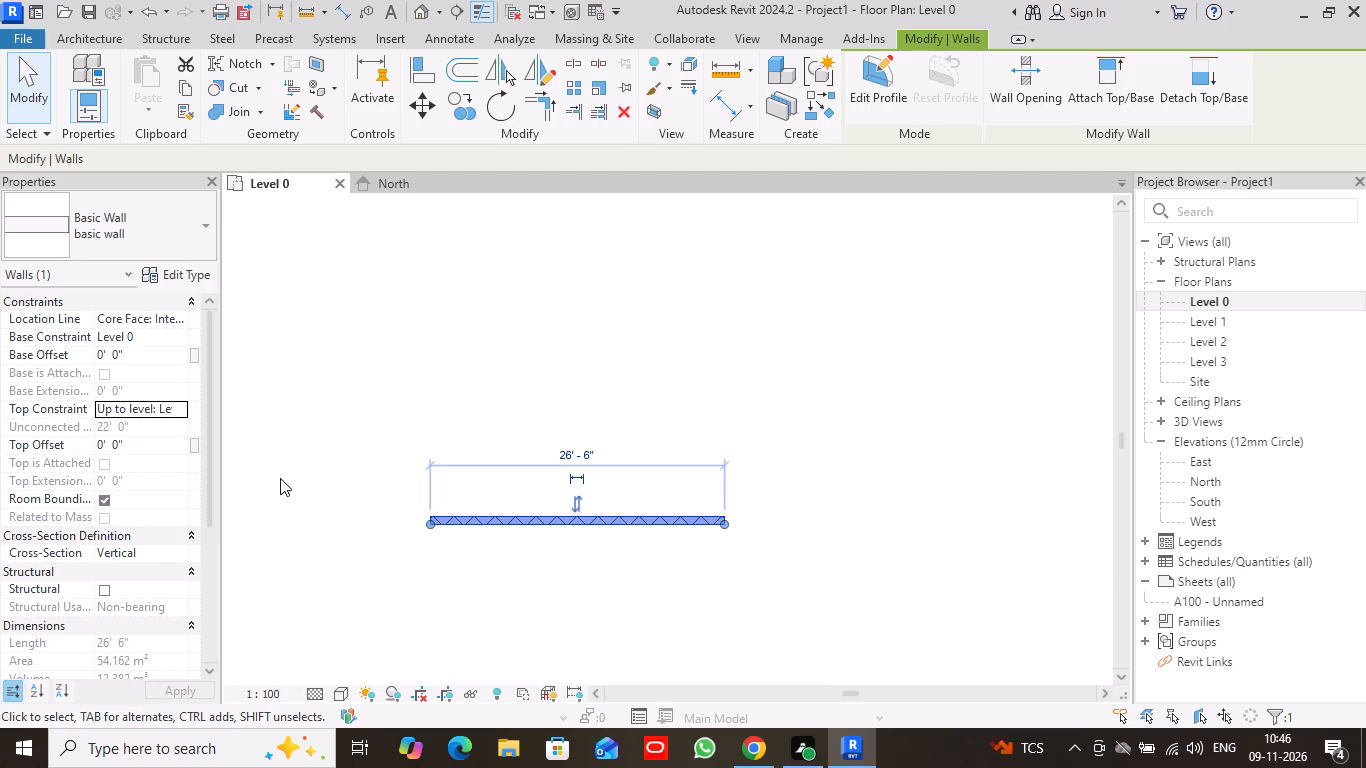
key(Escape)
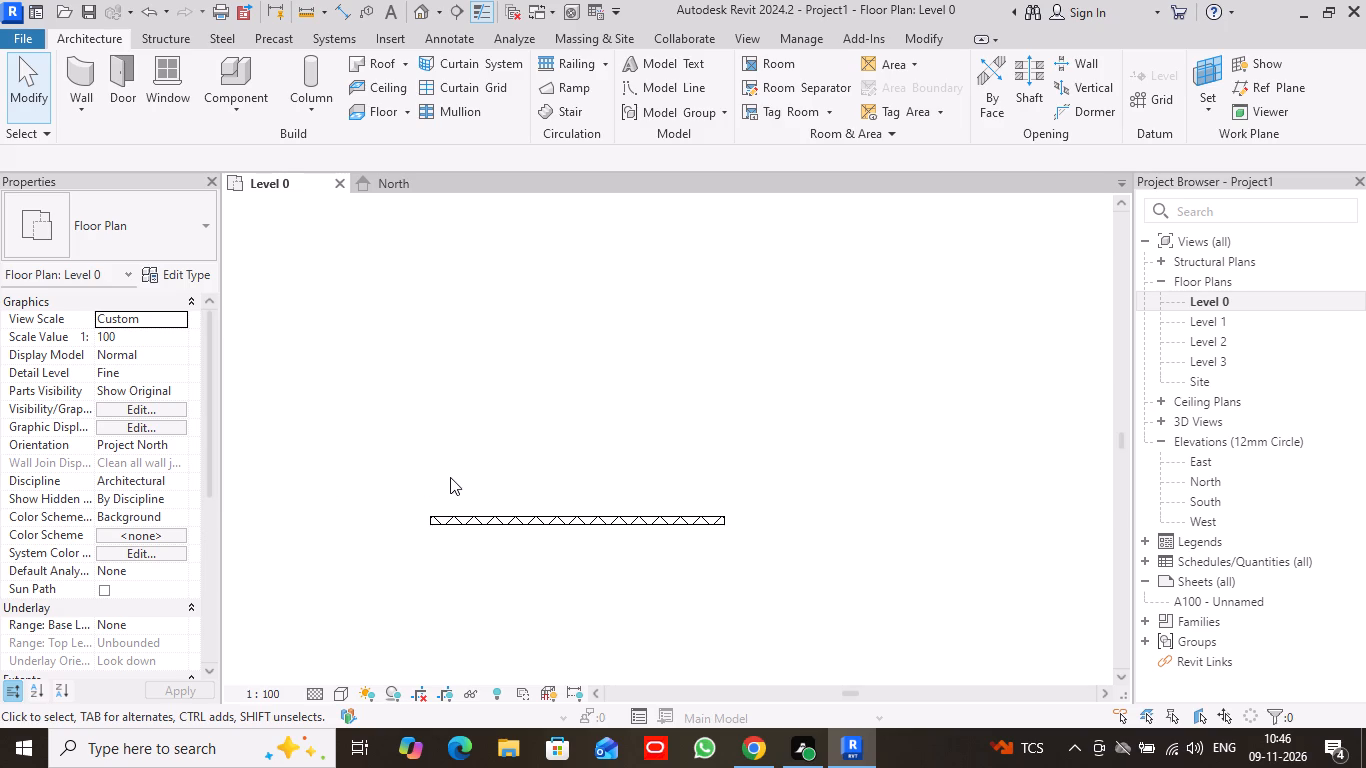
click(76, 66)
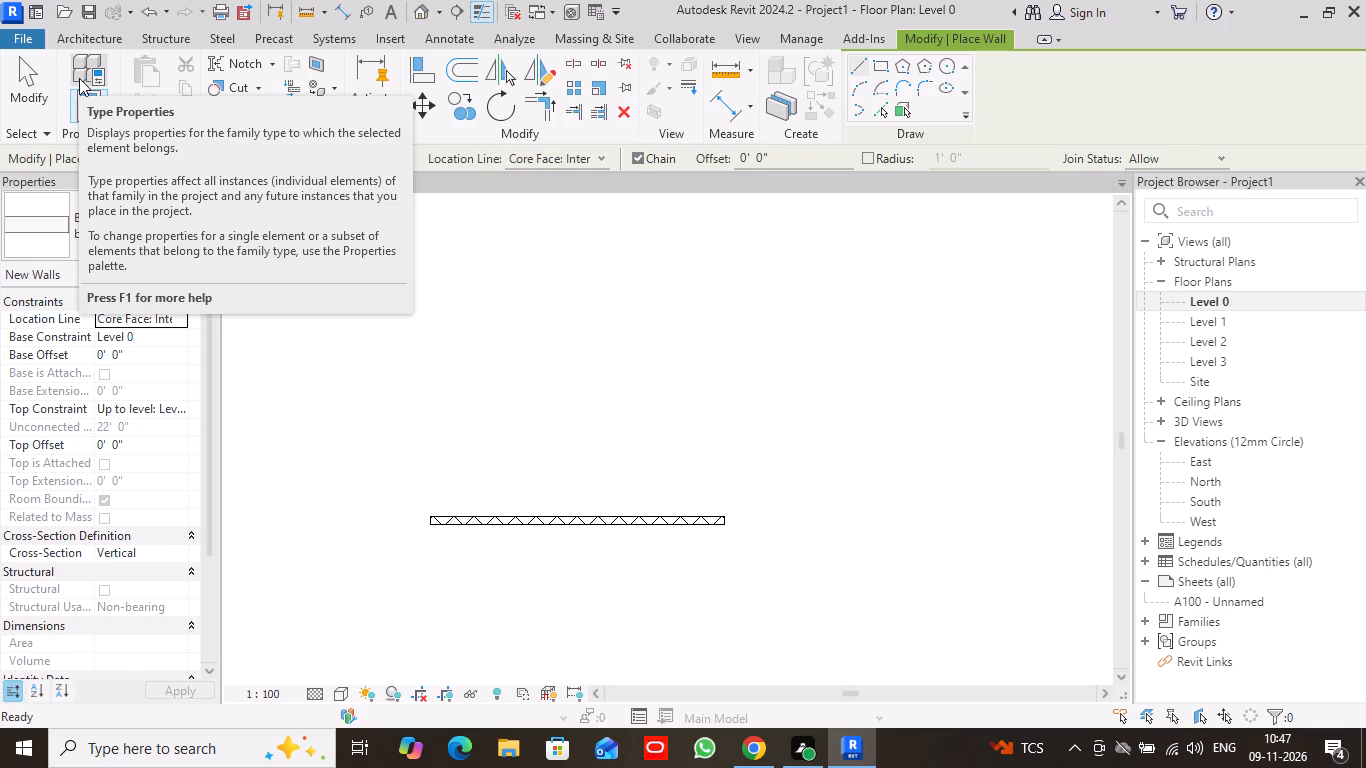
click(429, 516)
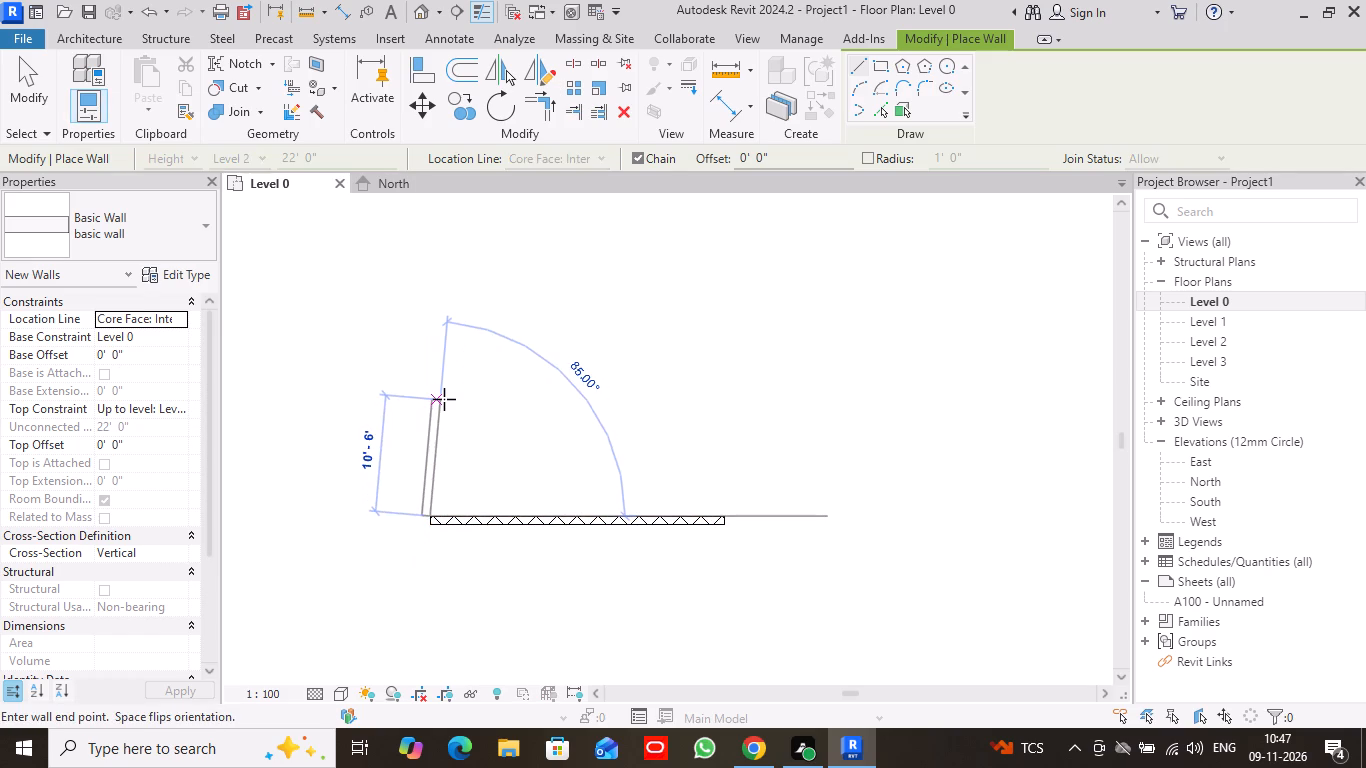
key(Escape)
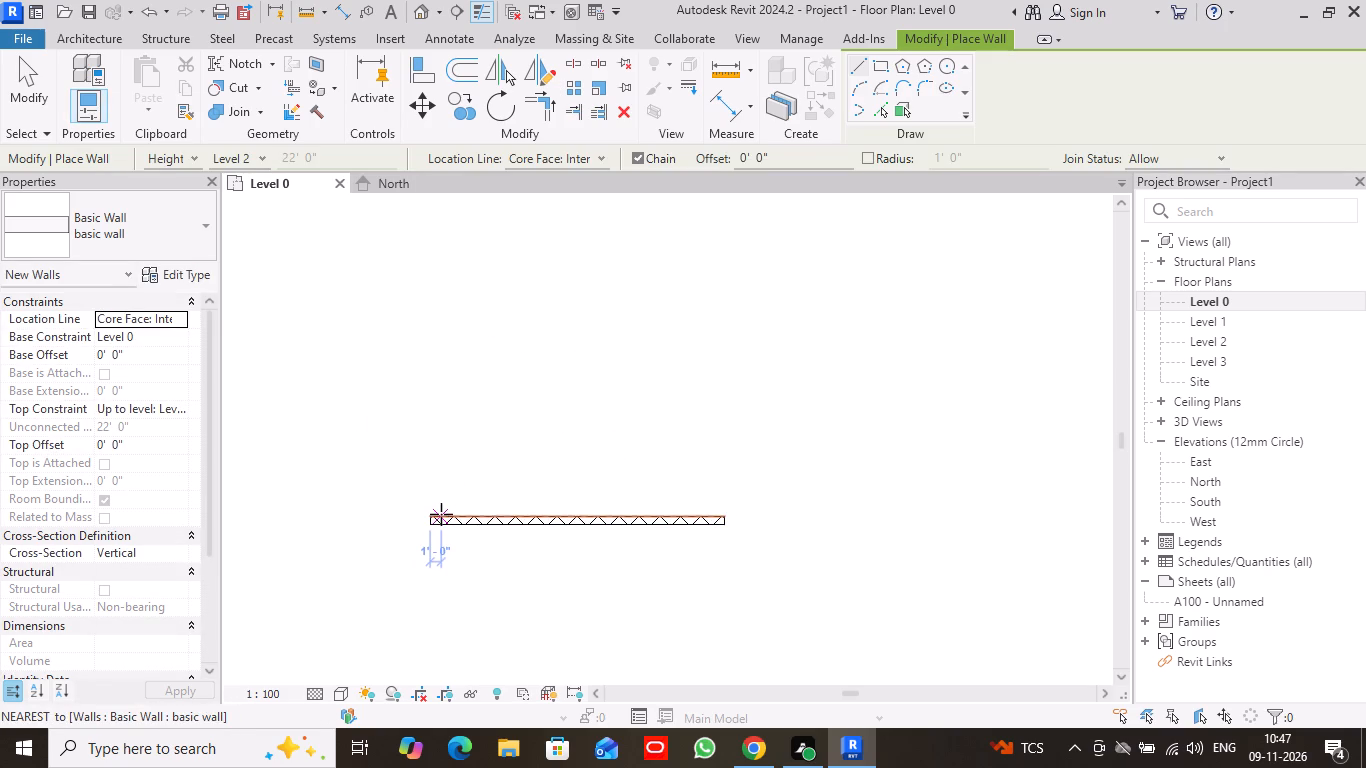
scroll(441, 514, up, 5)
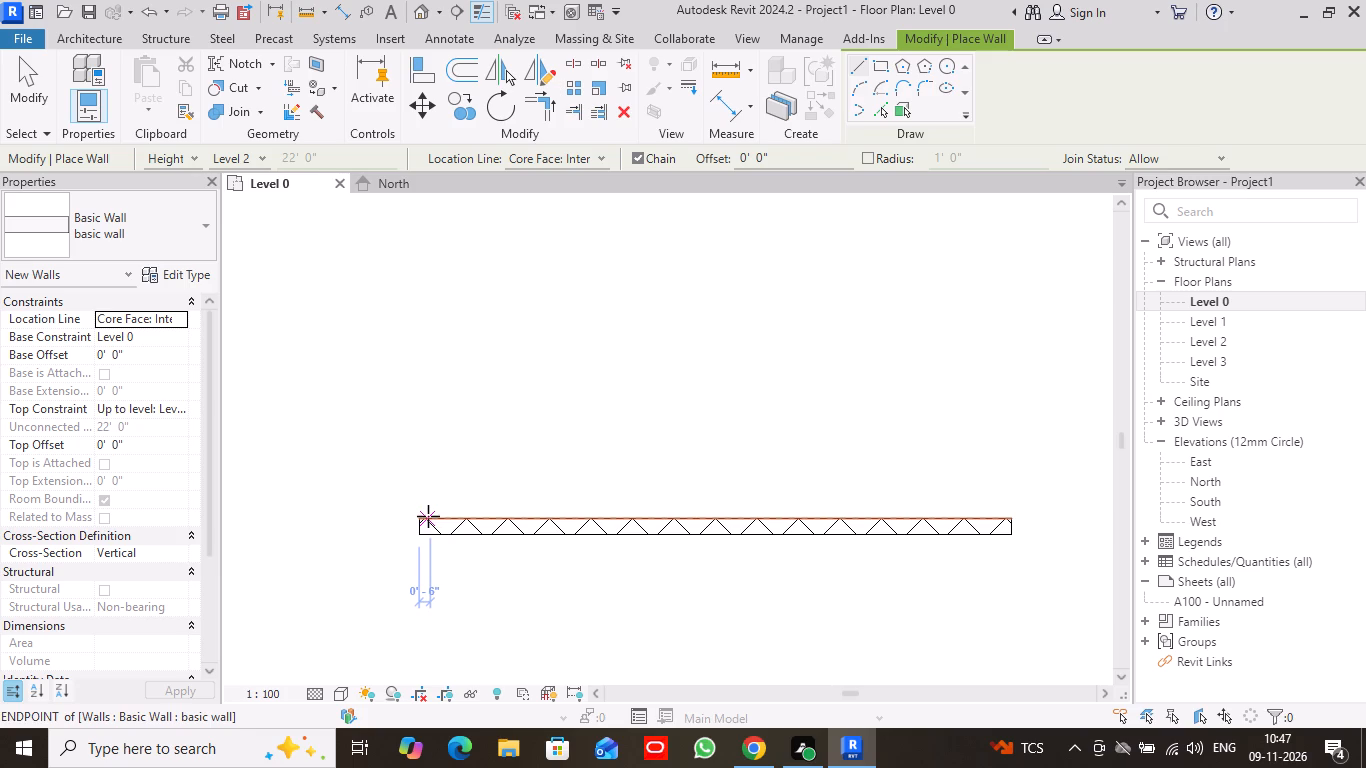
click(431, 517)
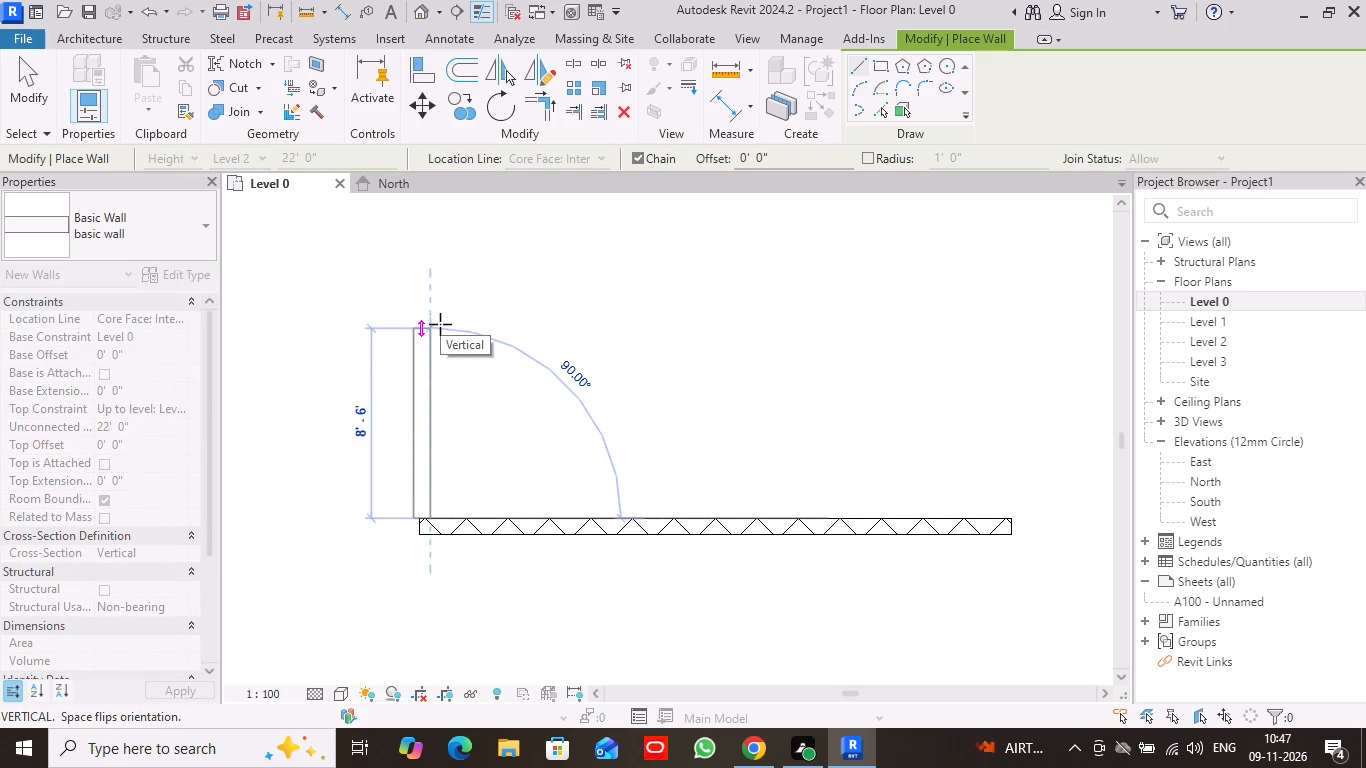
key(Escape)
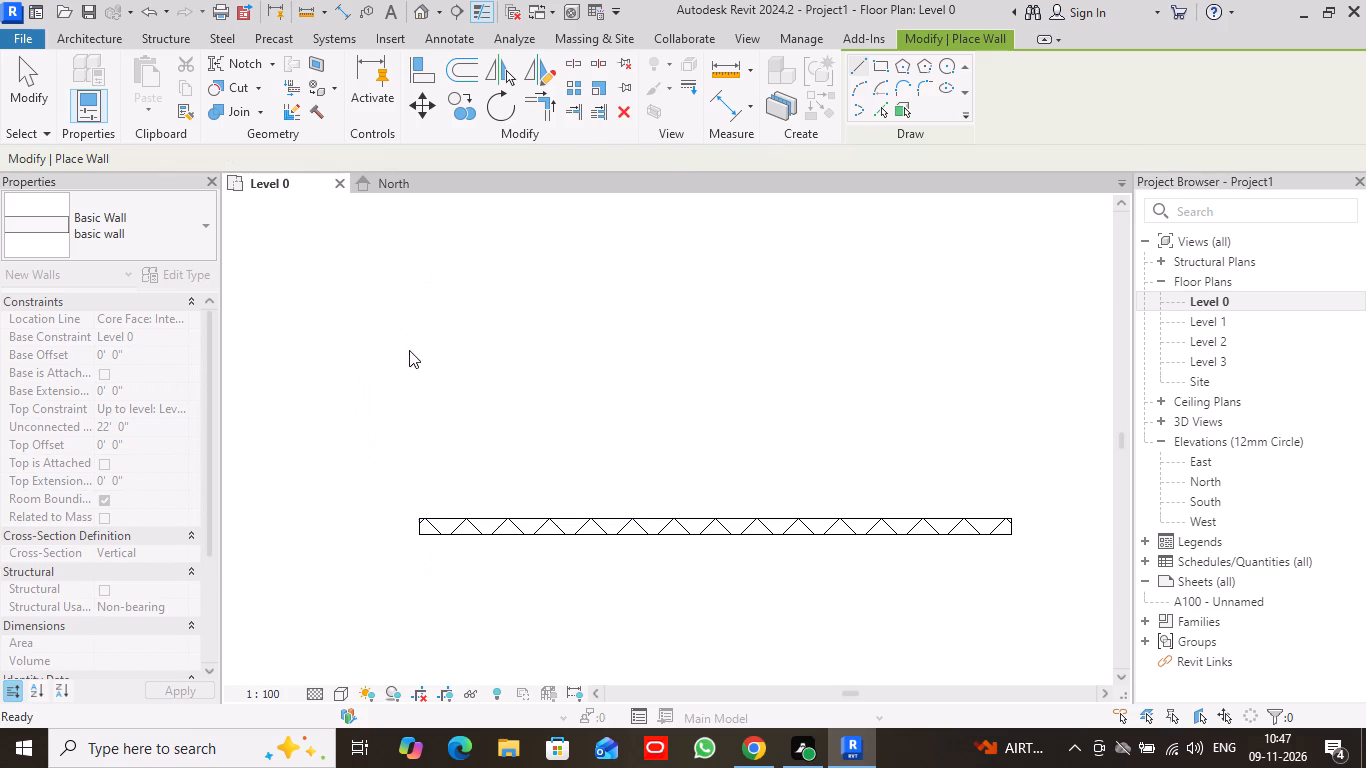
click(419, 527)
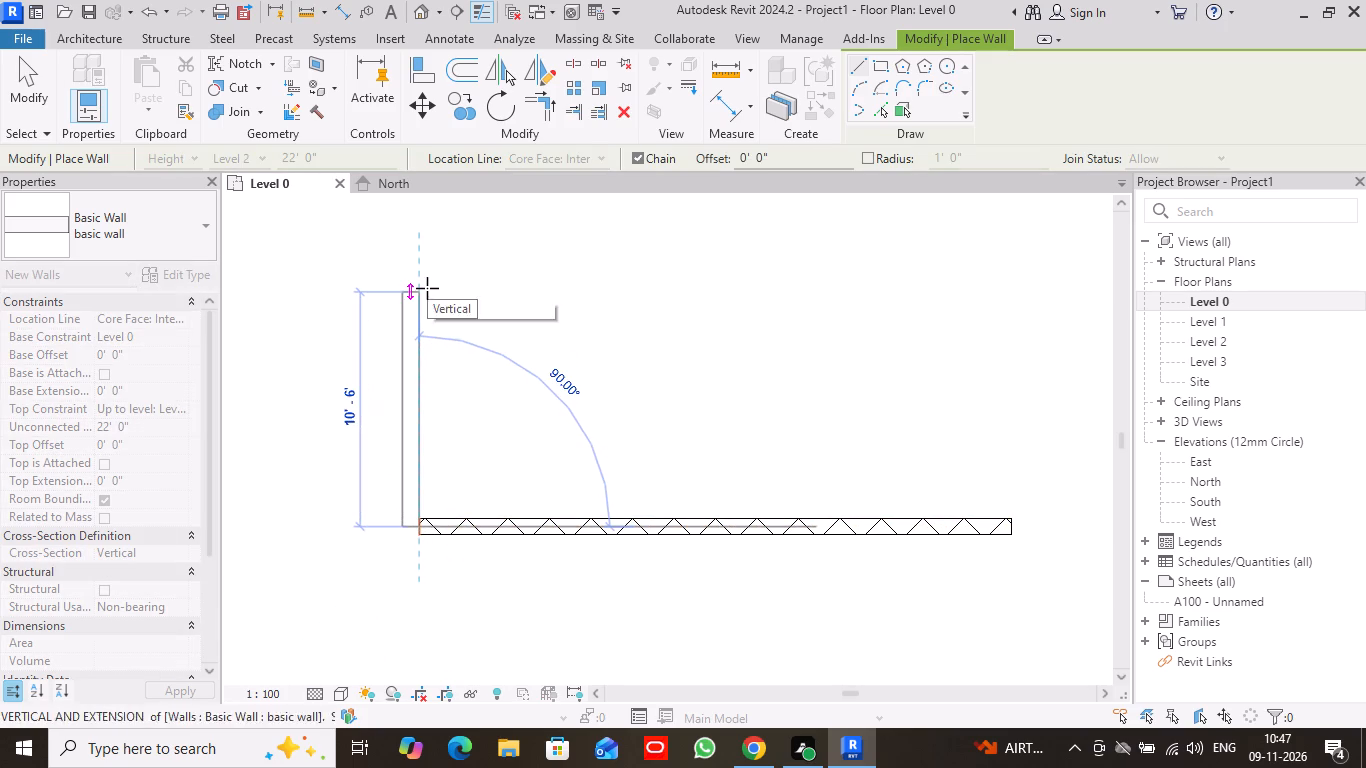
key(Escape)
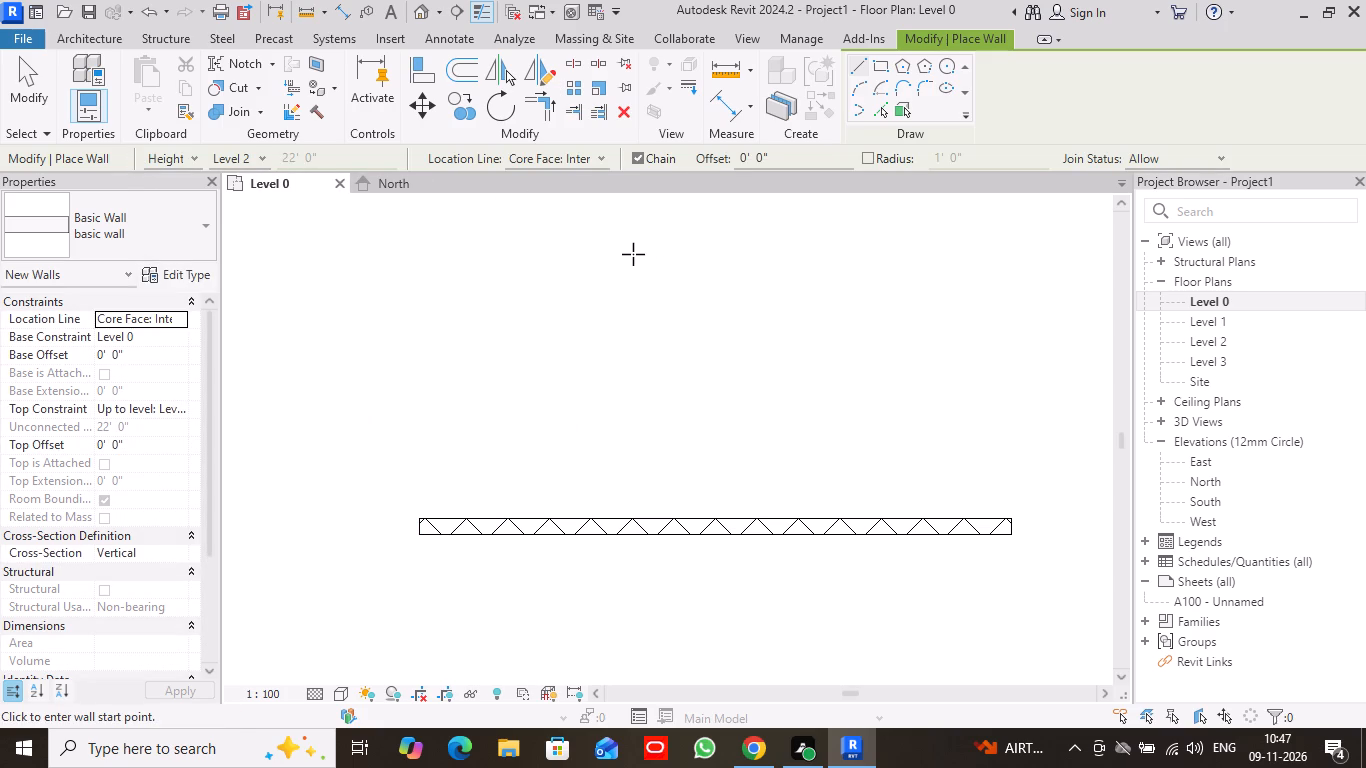
Draw a vertical 49' wall with location line Wall Centerline, going north from the horizontal wall's west end, and end the chain there.
click(603, 161)
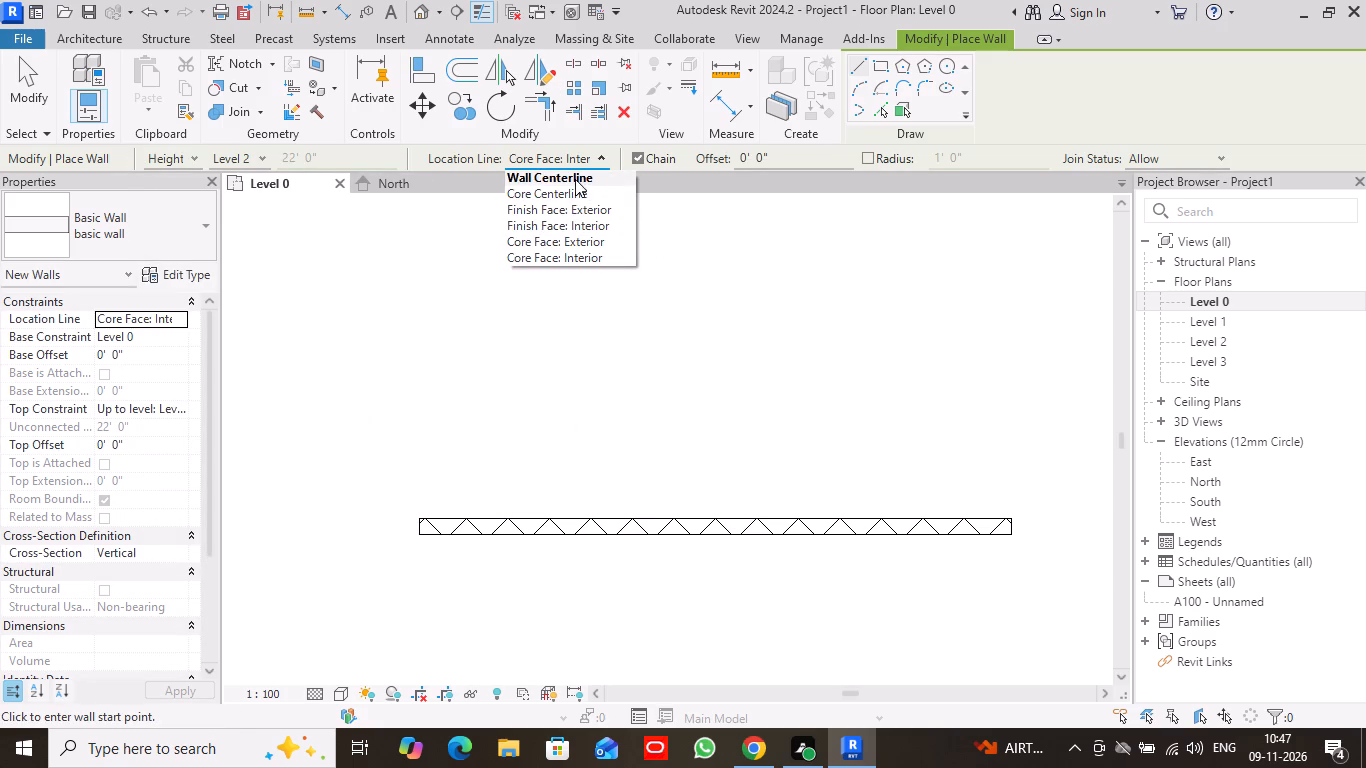
click(575, 179)
click(423, 519)
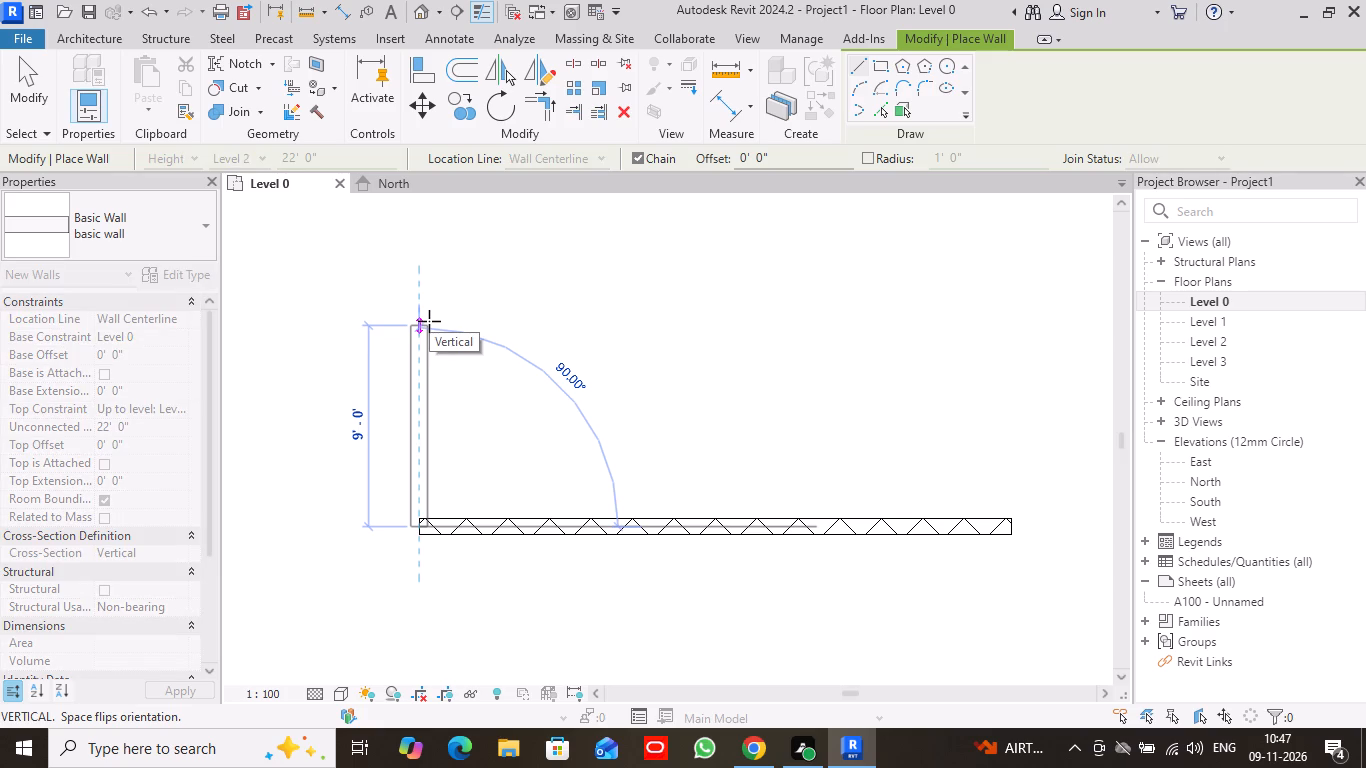
text(49)
key(apostrophe)
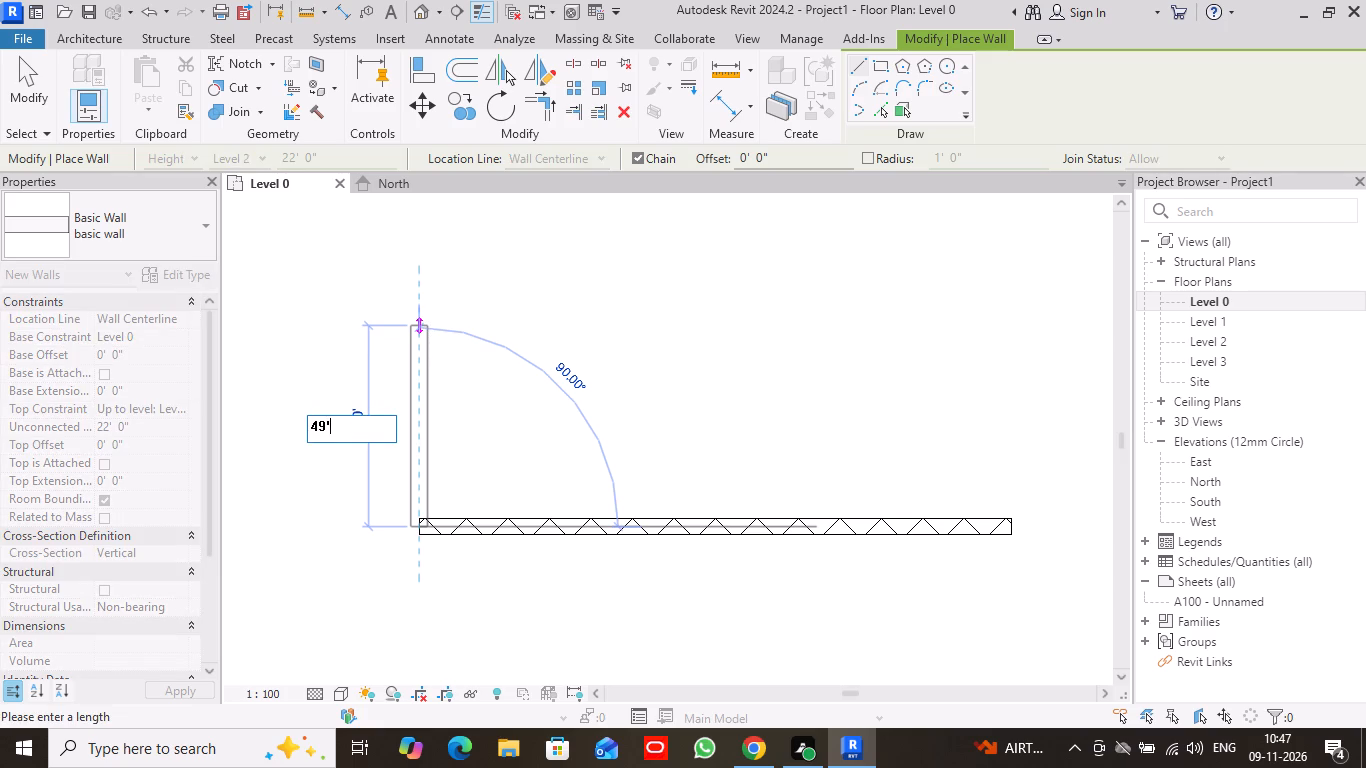
key(Return)
scroll(429, 321, down, 6)
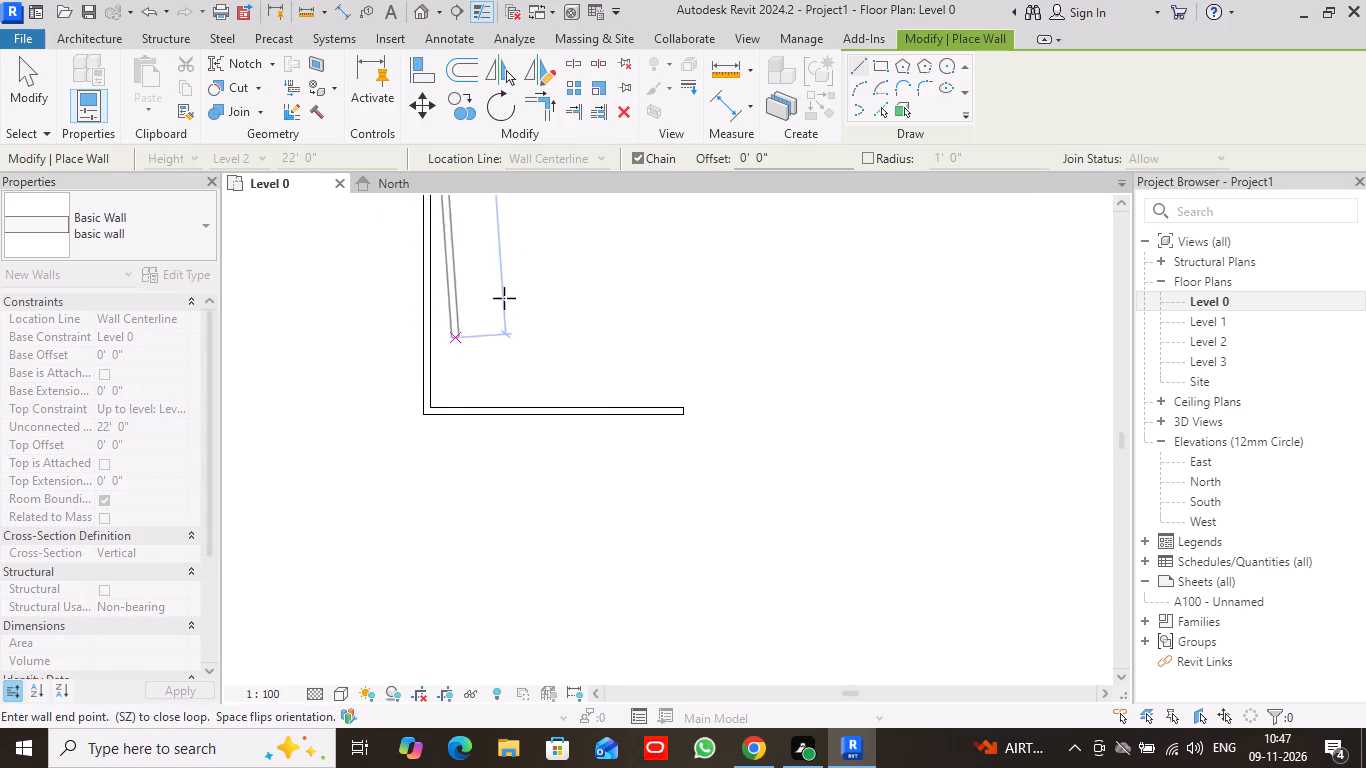
middle_drag(513, 280, 495, 579)
key(Escape)
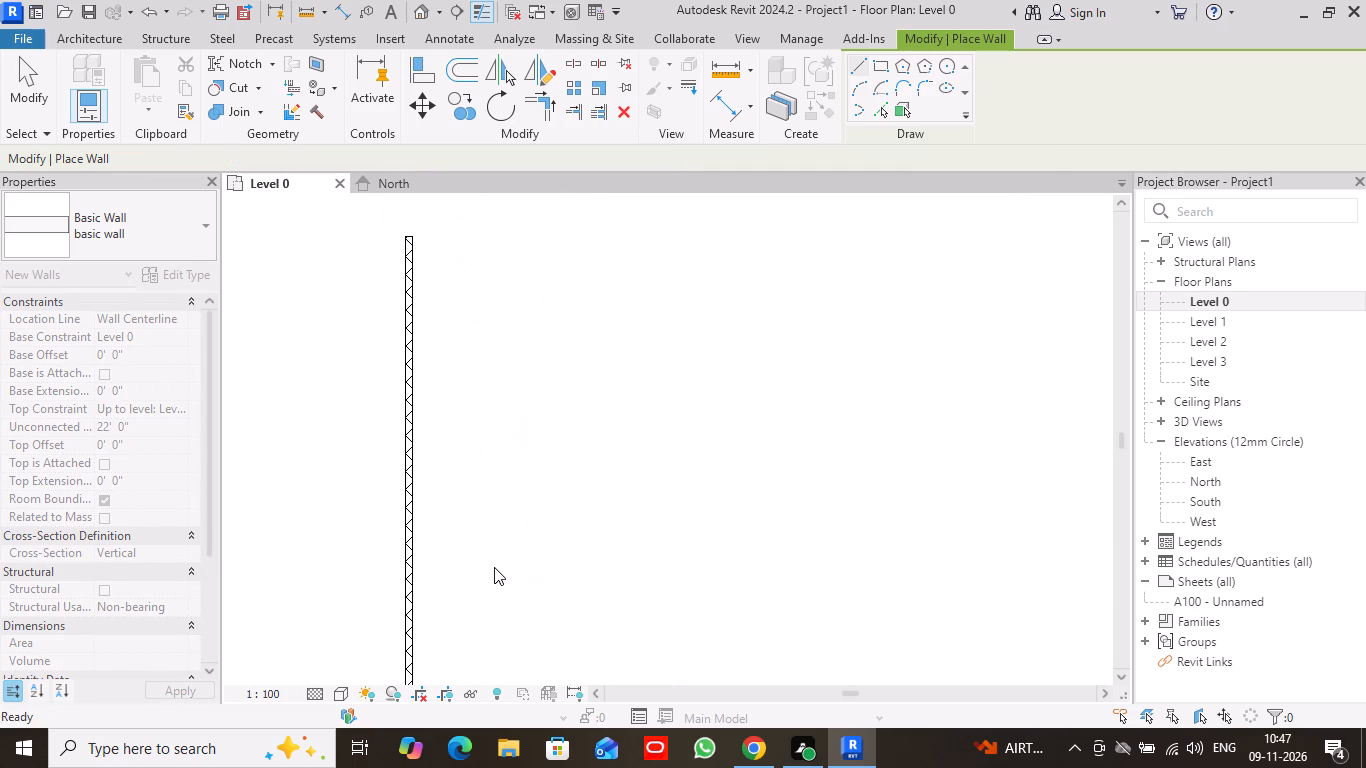
Start the Wall command again for another basic wall on the Level 0 floor plan.
scroll(495, 559, down, 1)
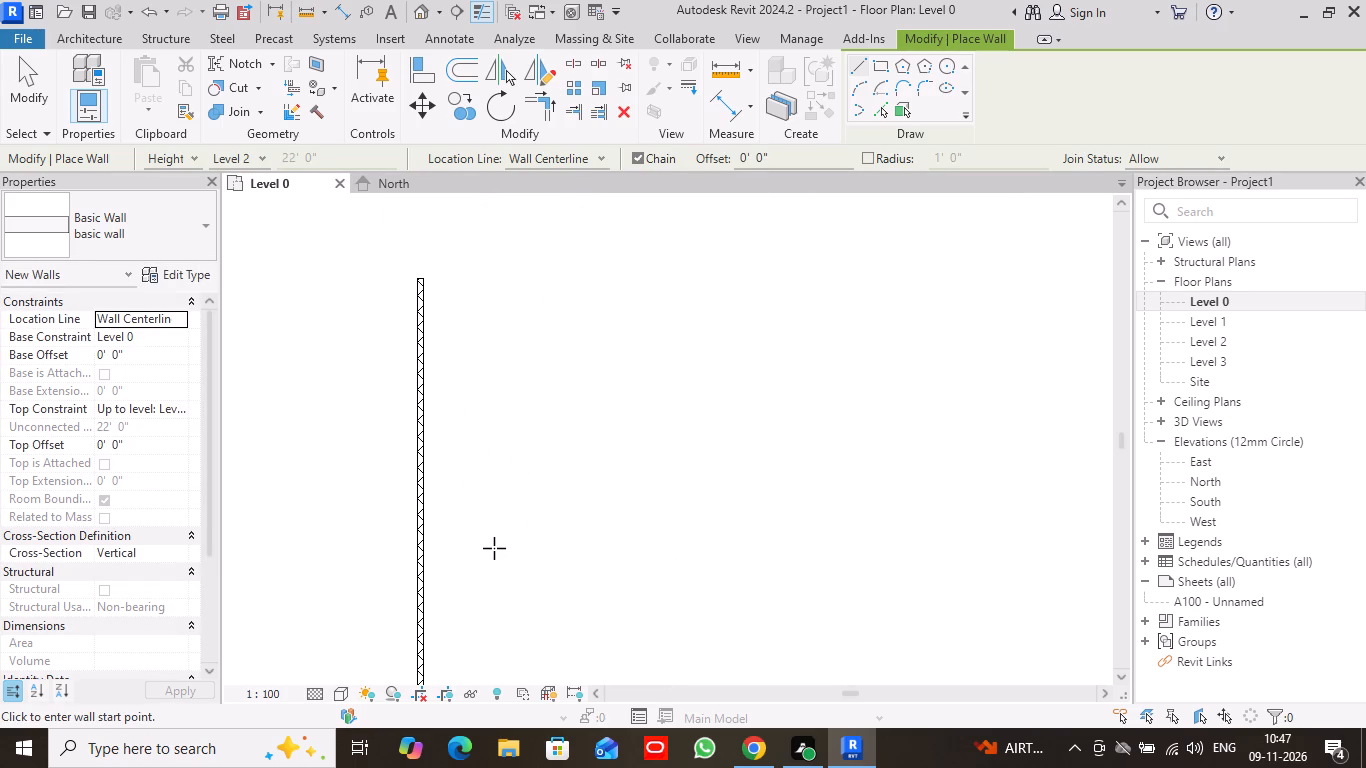
scroll(573, 512, down, 1)
middle_drag(553, 547, 568, 412)
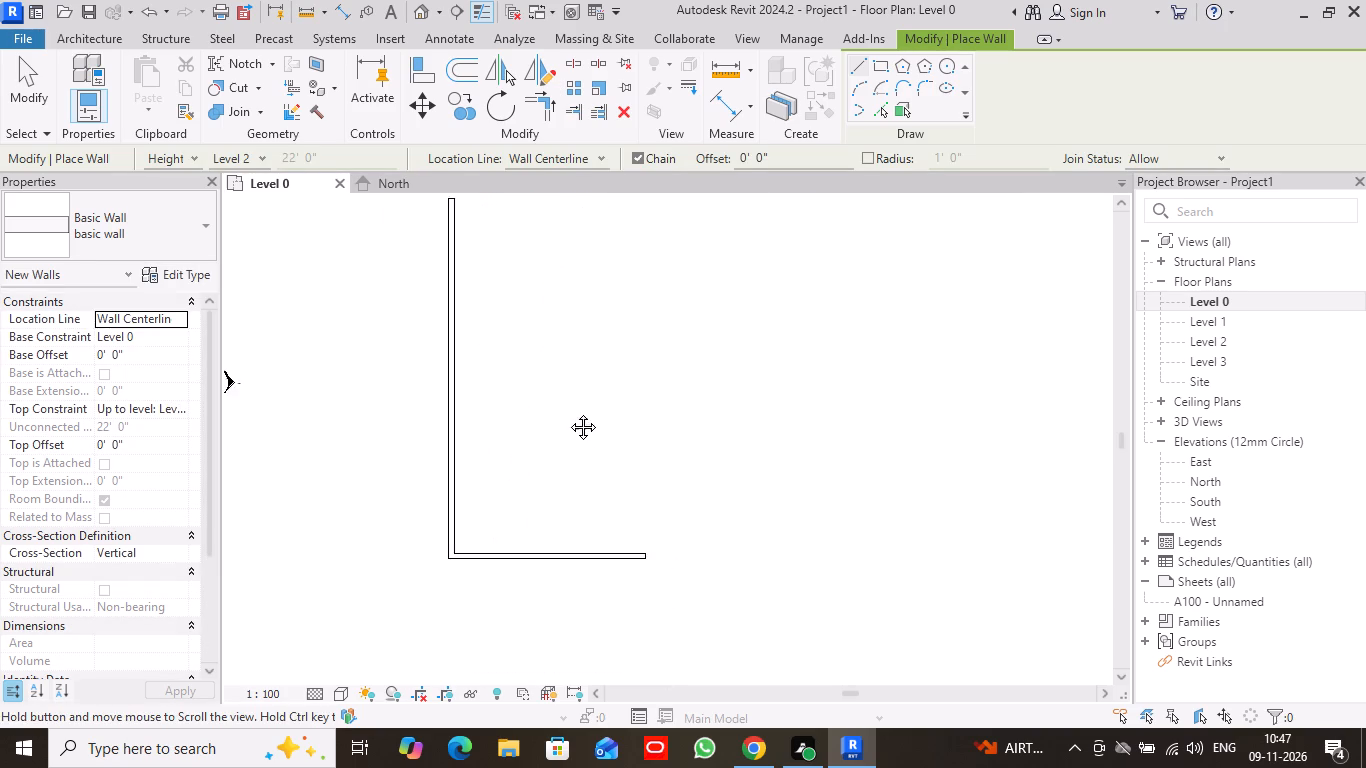
middle_drag(568, 412, 568, 471)
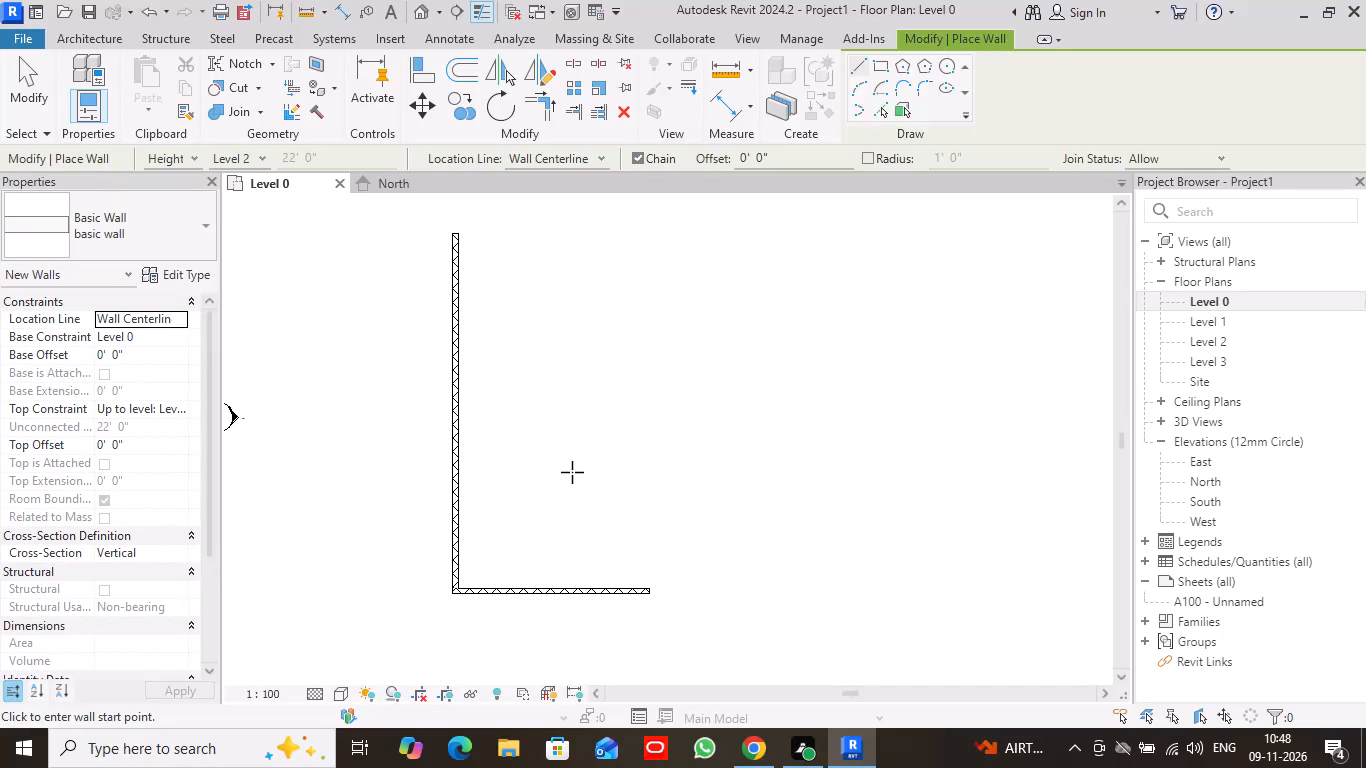
middle_drag(718, 501, 597, 414)
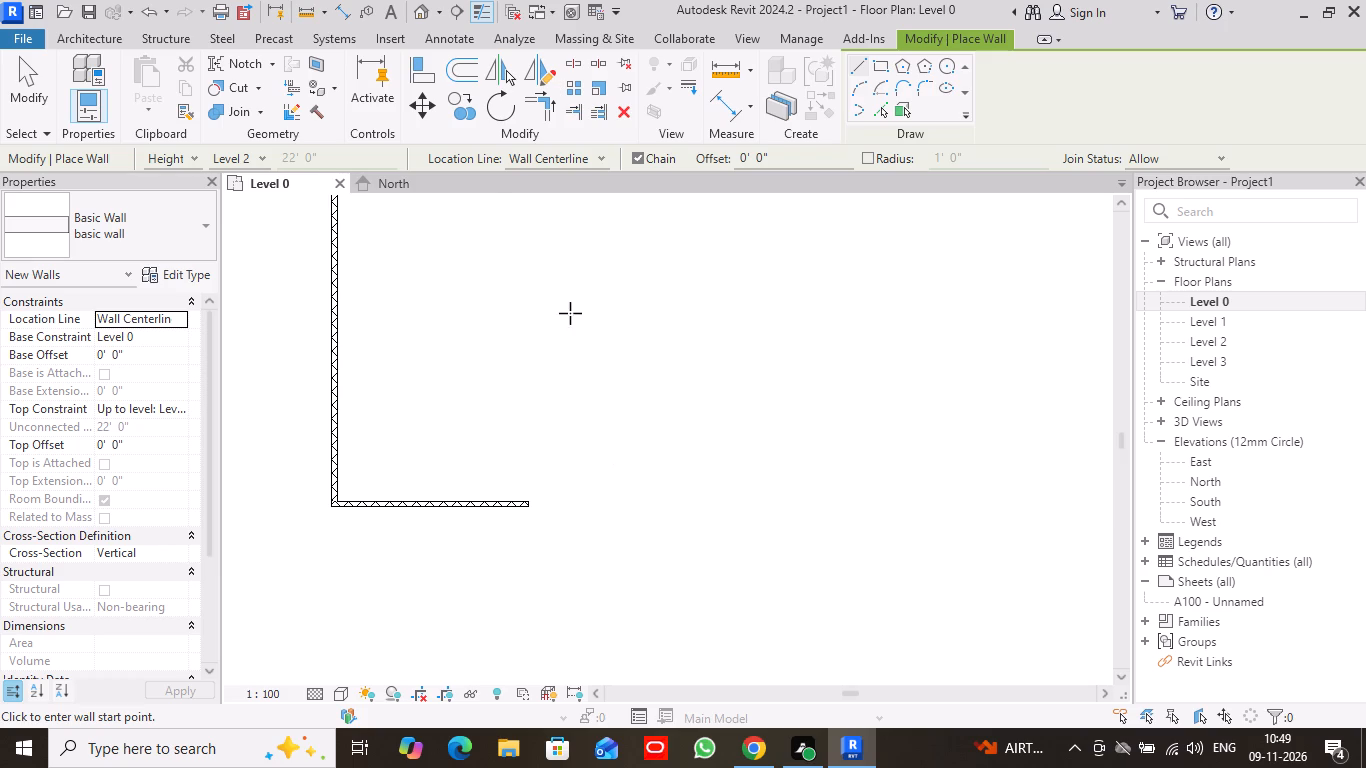
click(80, 35)
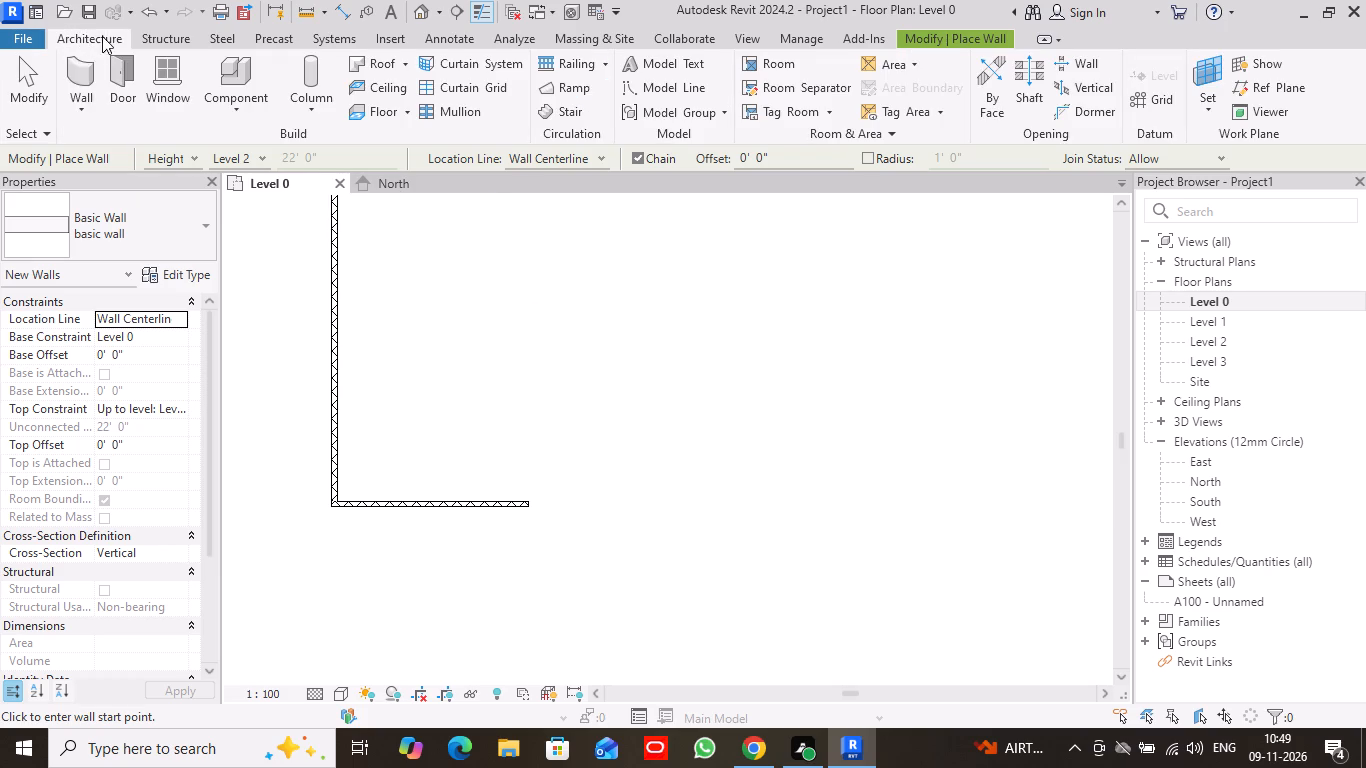
click(84, 78)
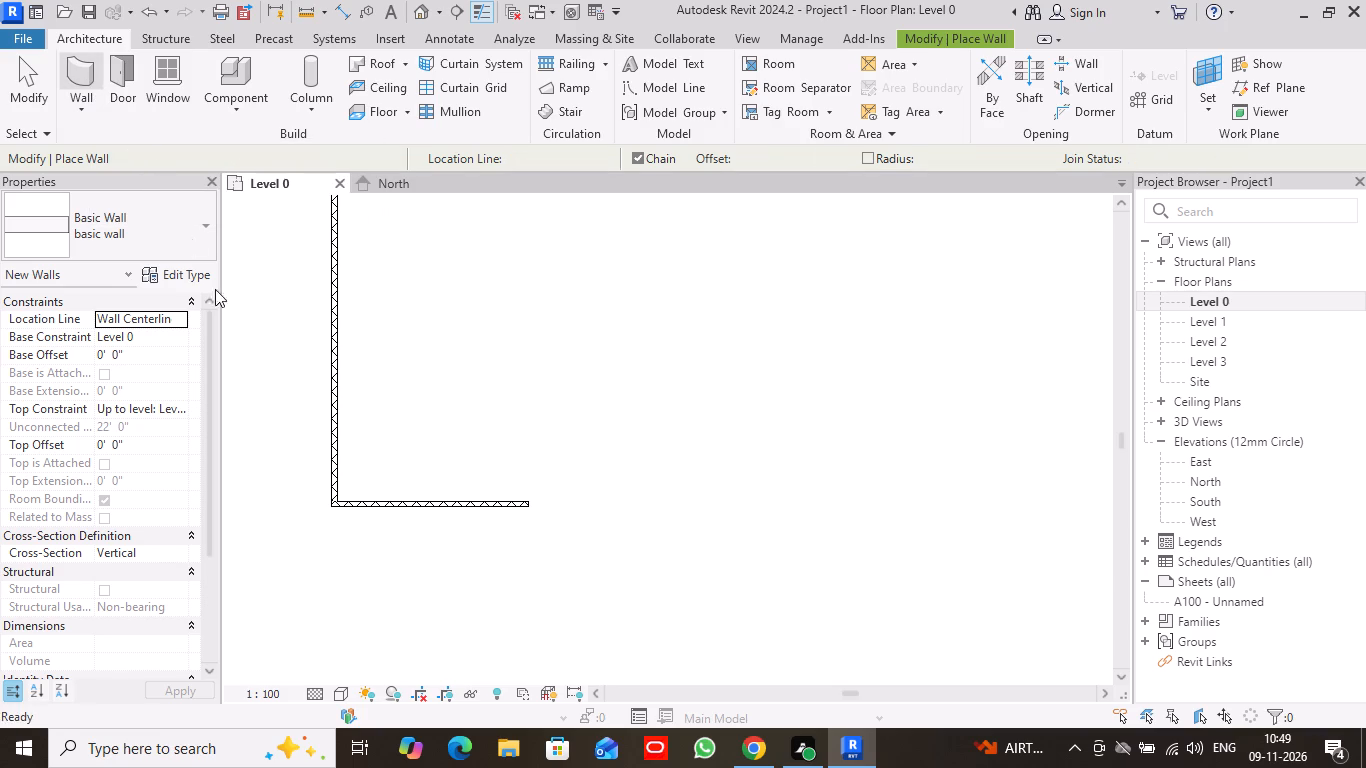
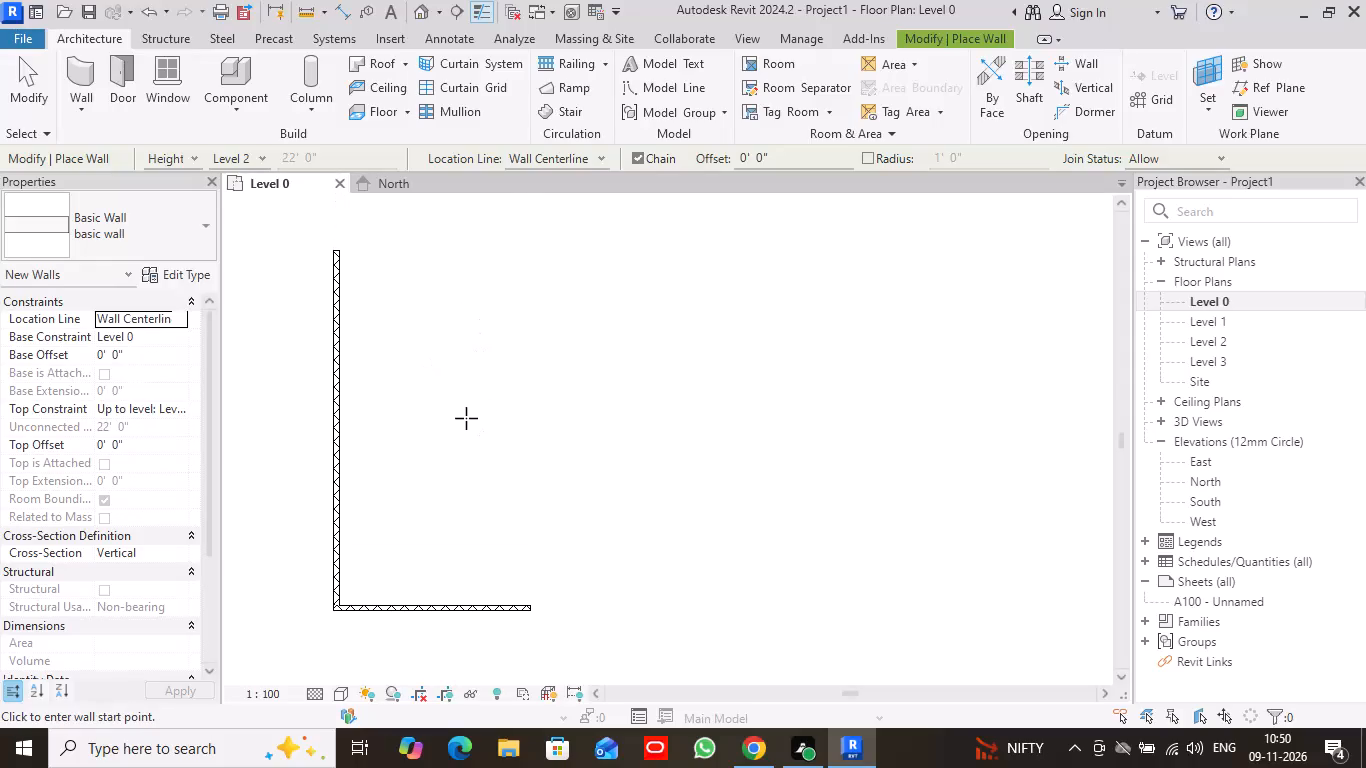
Draw a horizontal 9'2" basic wall going east from the north end of the 49' vertical wall, and end the chain there.
scroll(466, 418, down, 1)
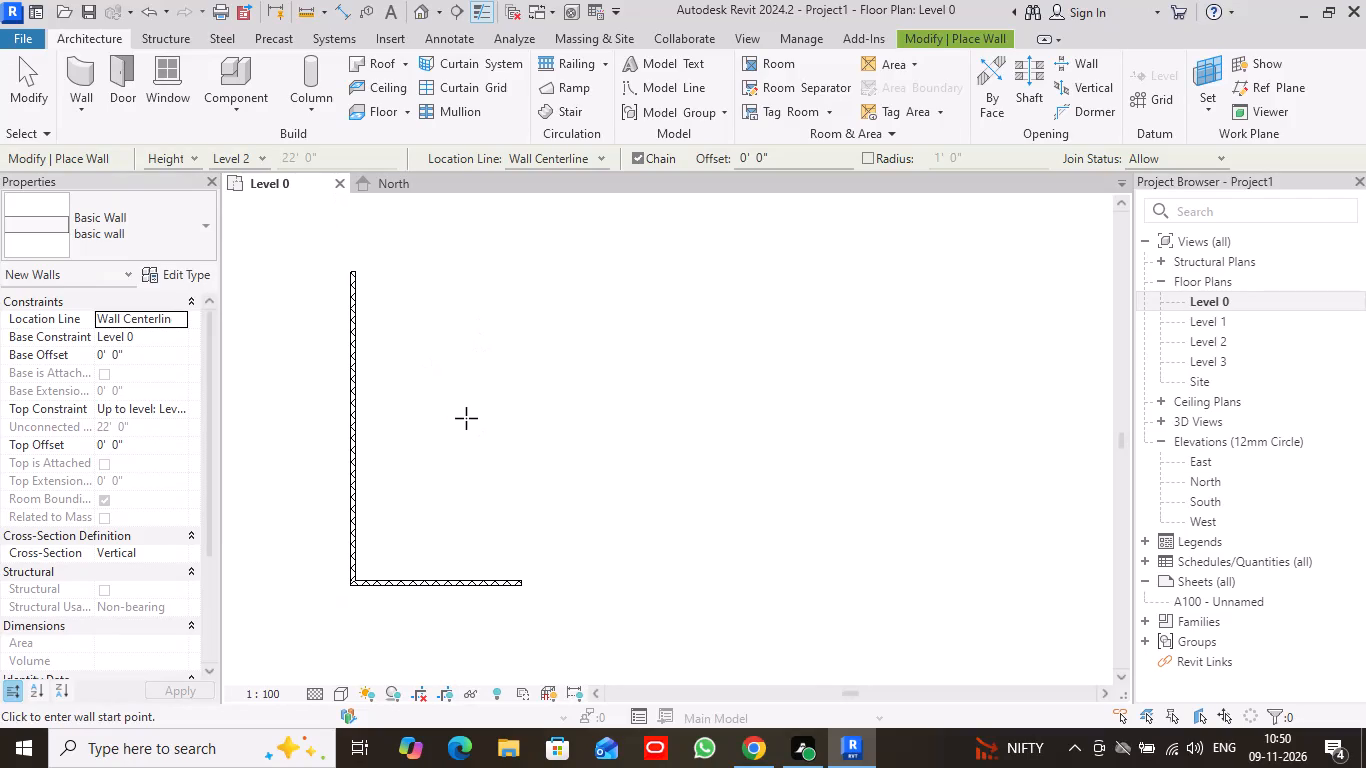
click(78, 74)
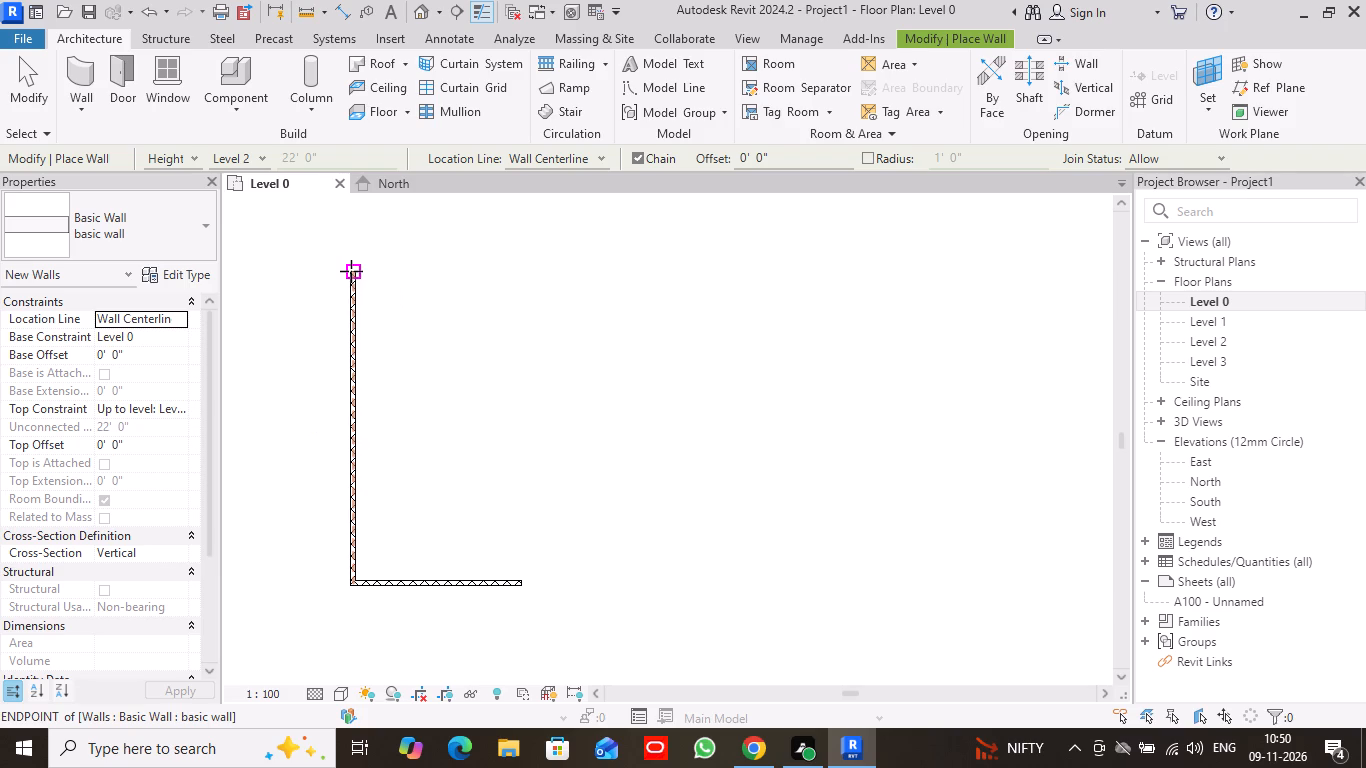
scroll(351, 271, up, 4)
click(355, 270)
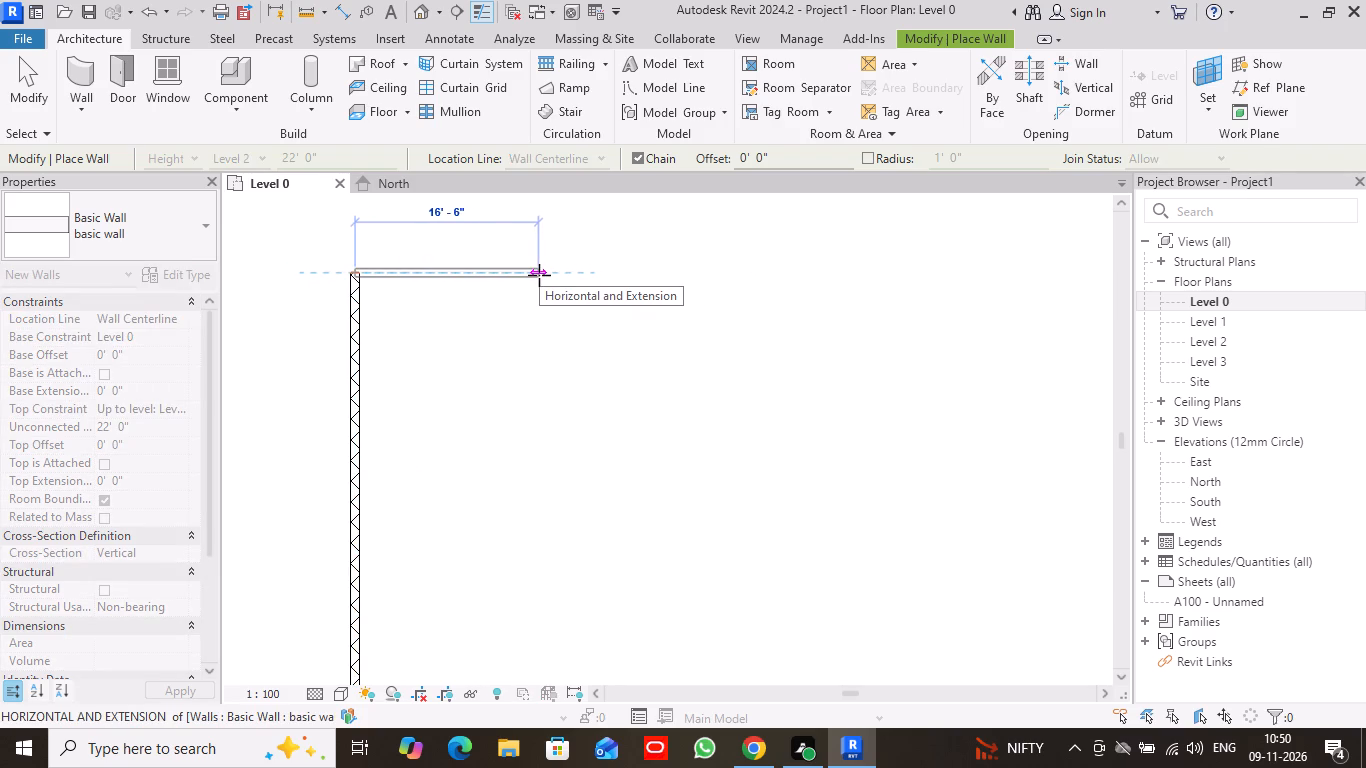
key(9)
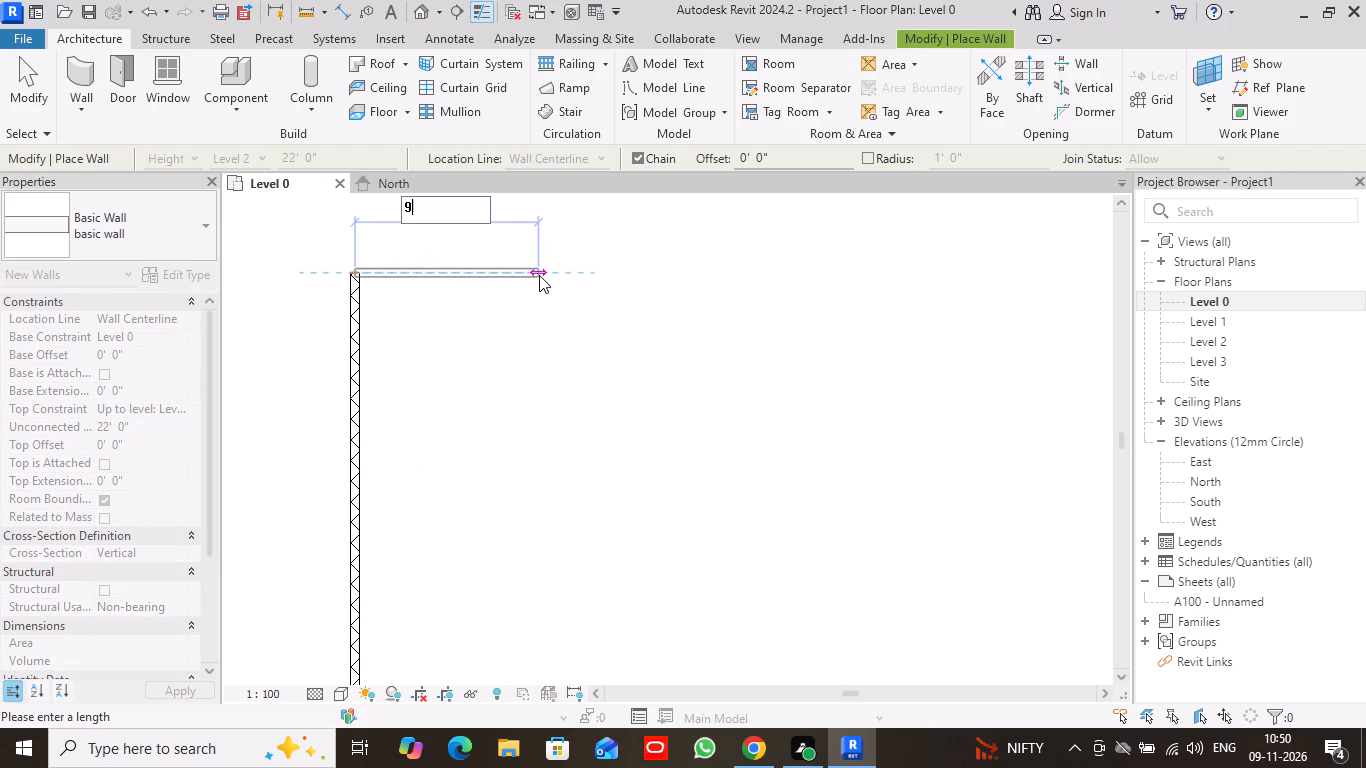
key(apostrophe)
key(2)
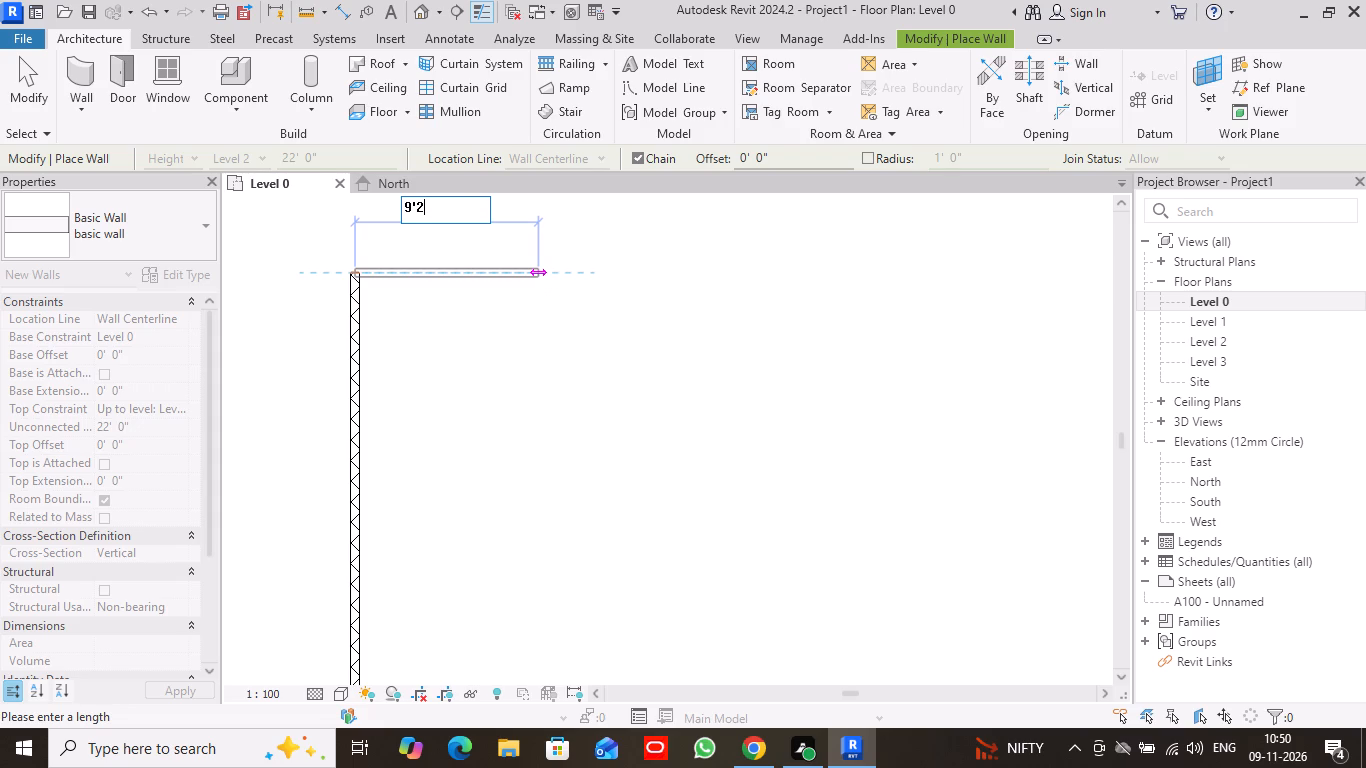
key(shift+quotedbl)
key(Return)
key(Escape)
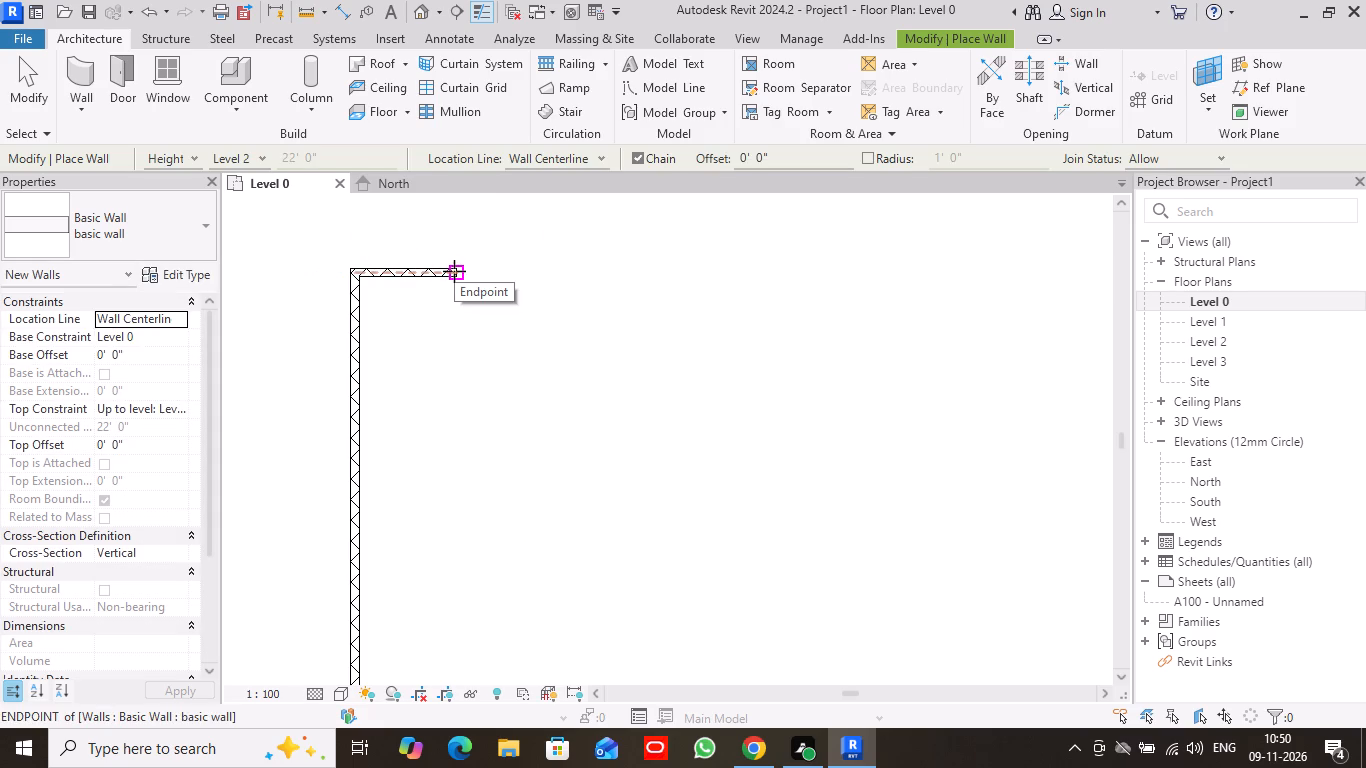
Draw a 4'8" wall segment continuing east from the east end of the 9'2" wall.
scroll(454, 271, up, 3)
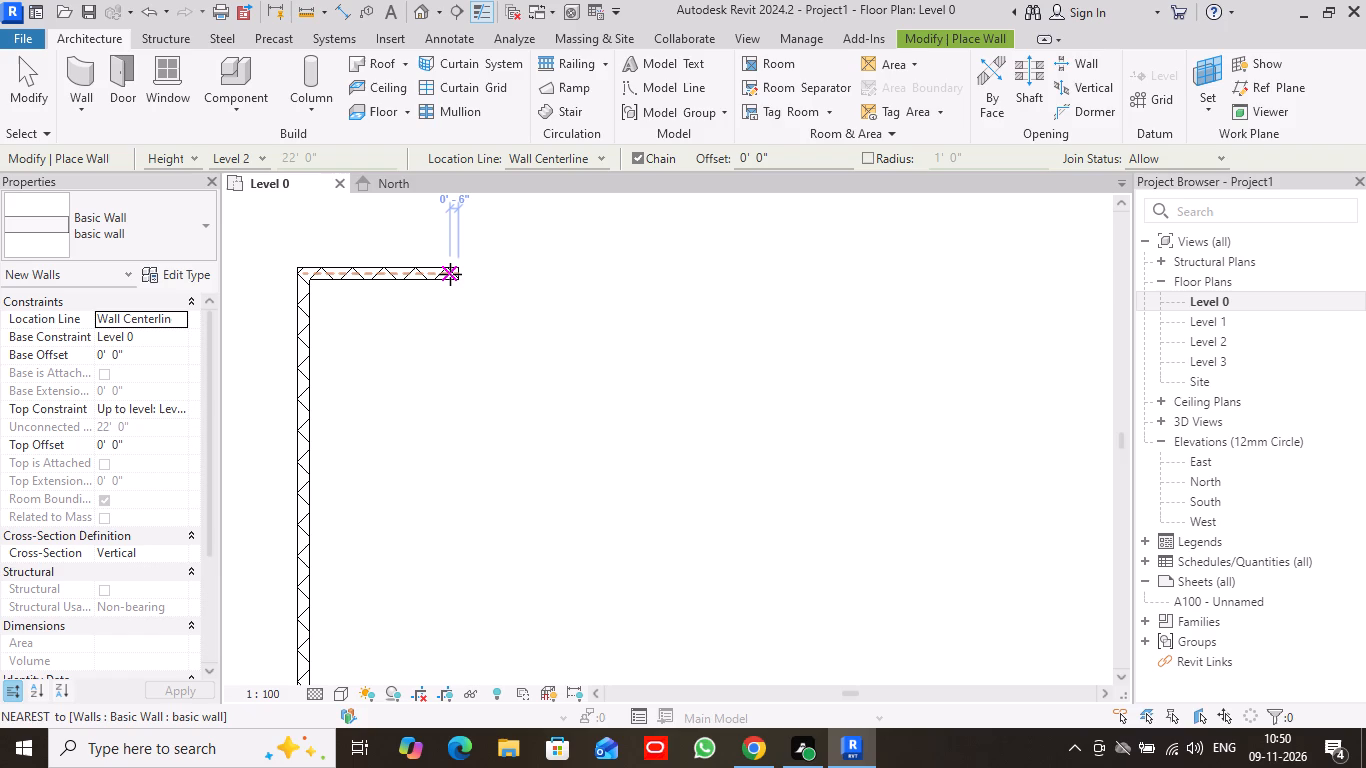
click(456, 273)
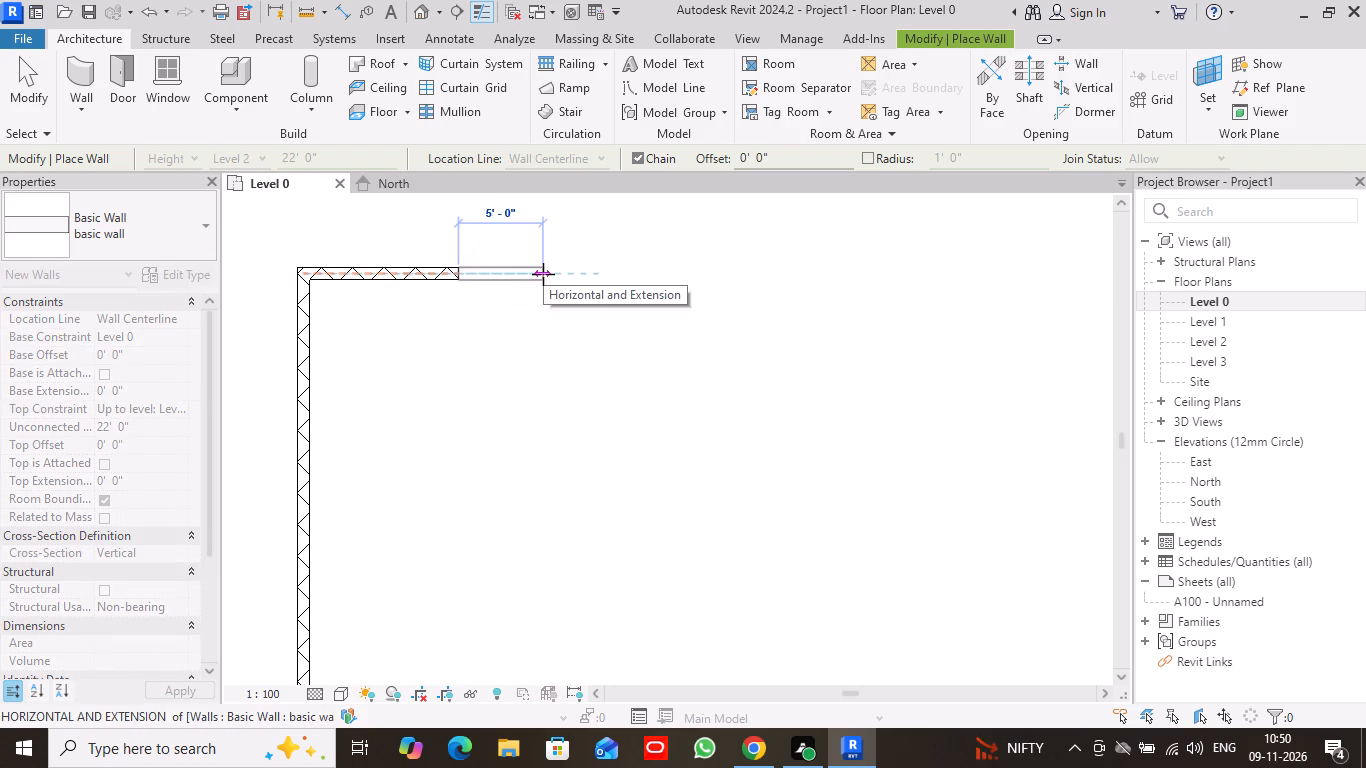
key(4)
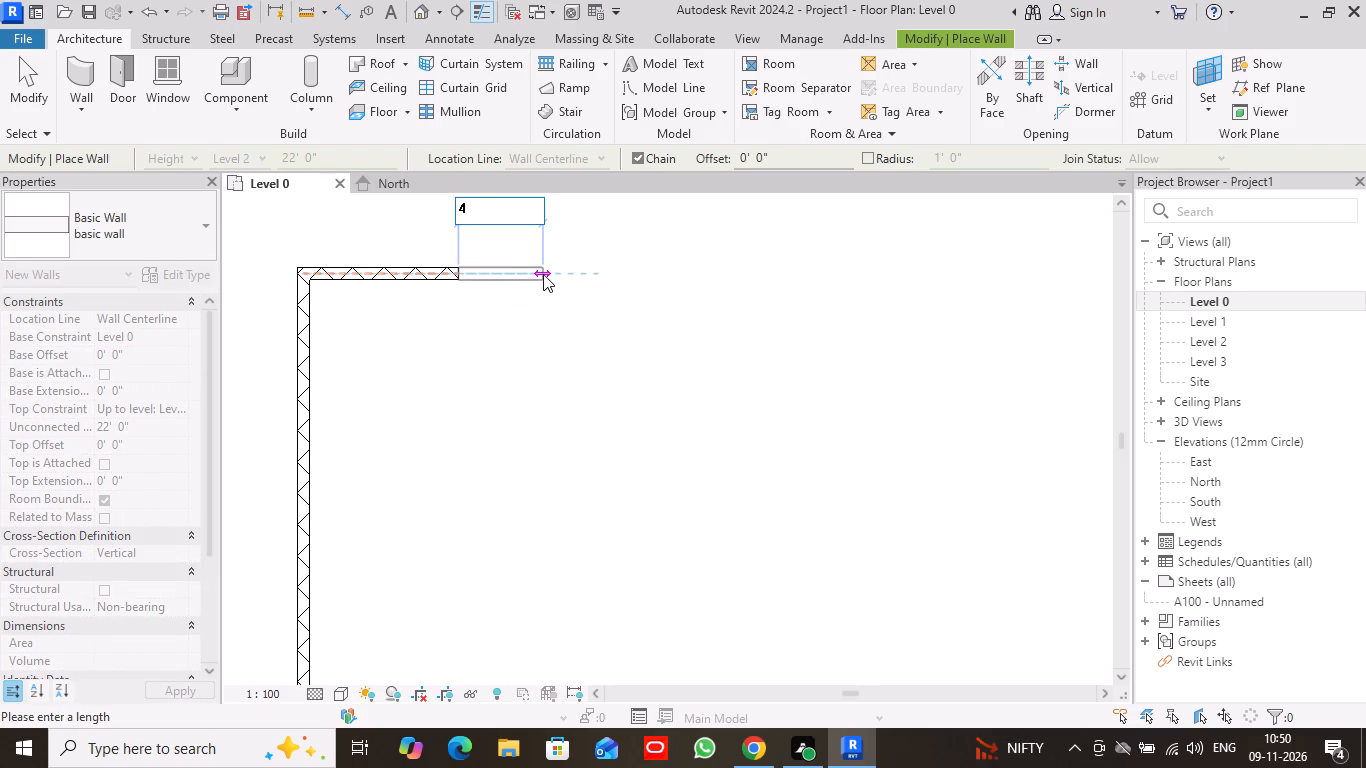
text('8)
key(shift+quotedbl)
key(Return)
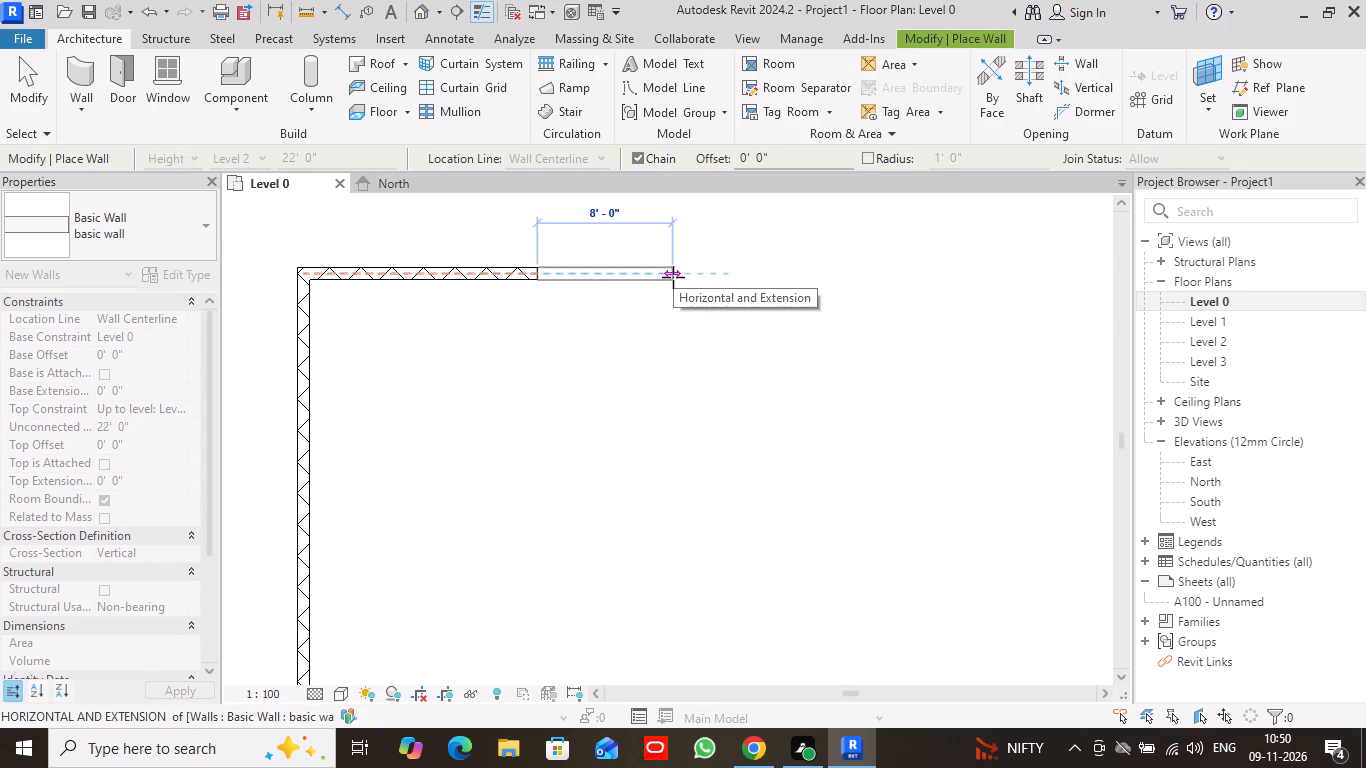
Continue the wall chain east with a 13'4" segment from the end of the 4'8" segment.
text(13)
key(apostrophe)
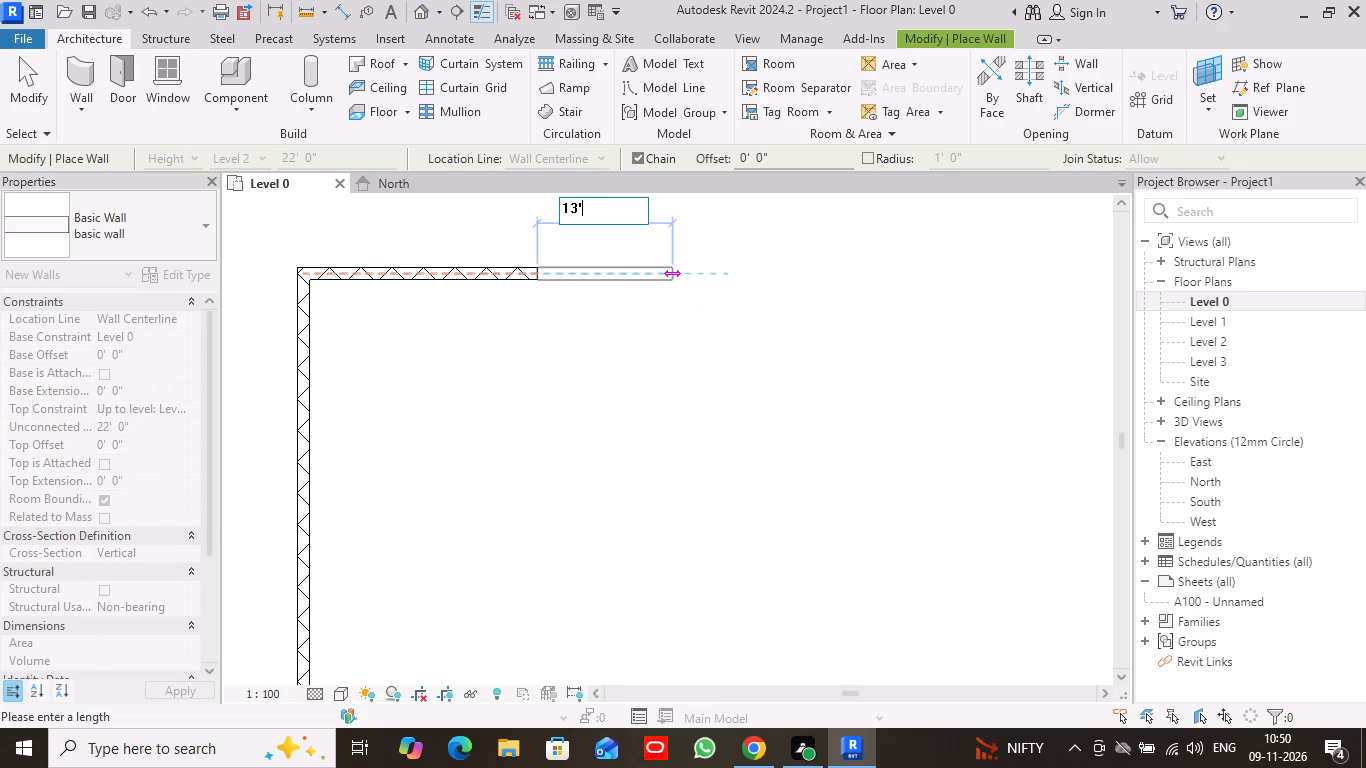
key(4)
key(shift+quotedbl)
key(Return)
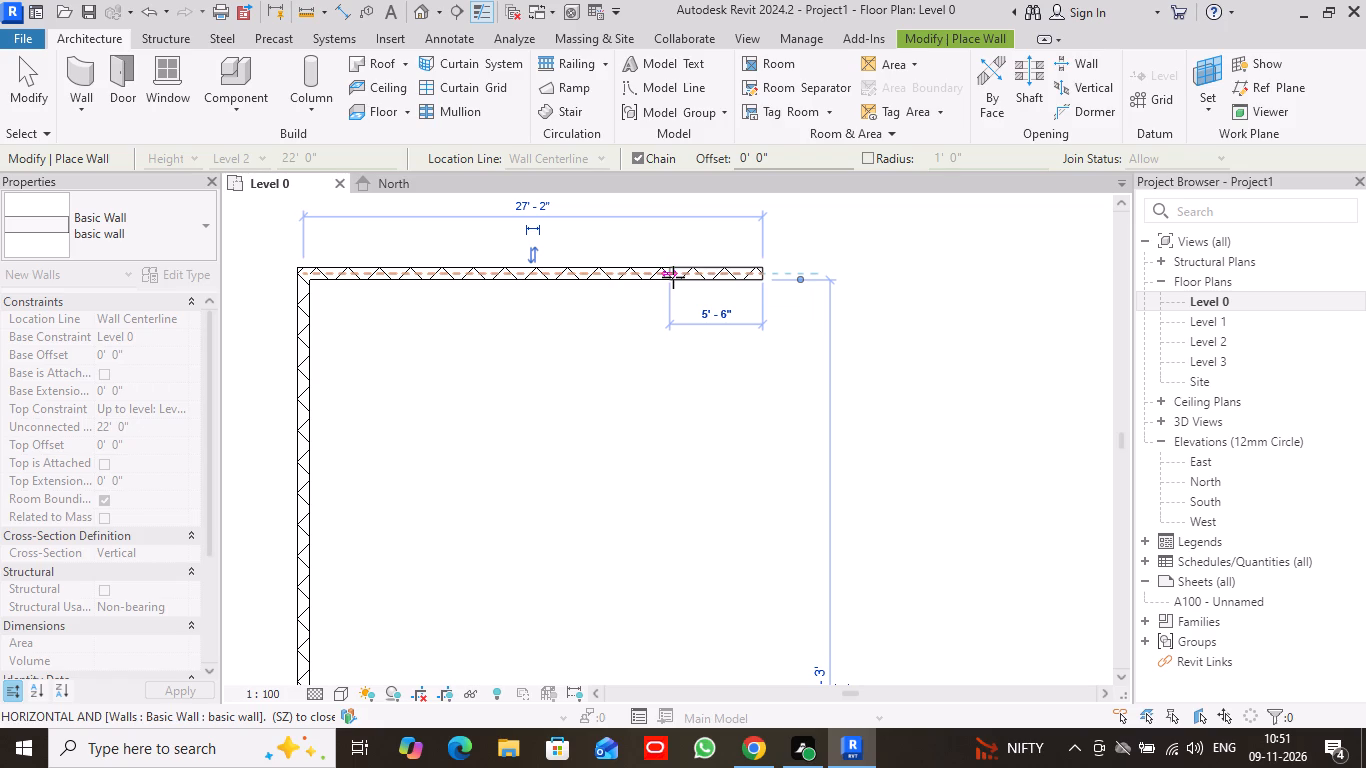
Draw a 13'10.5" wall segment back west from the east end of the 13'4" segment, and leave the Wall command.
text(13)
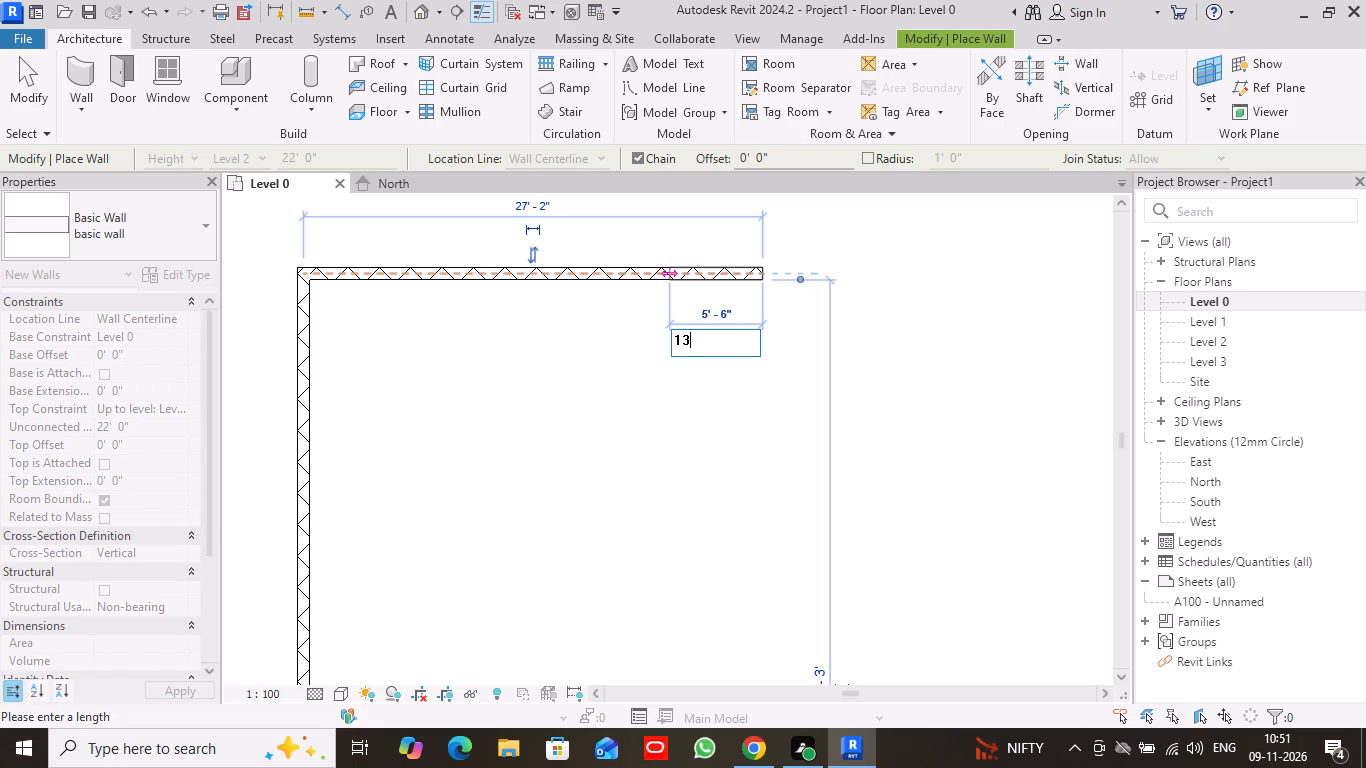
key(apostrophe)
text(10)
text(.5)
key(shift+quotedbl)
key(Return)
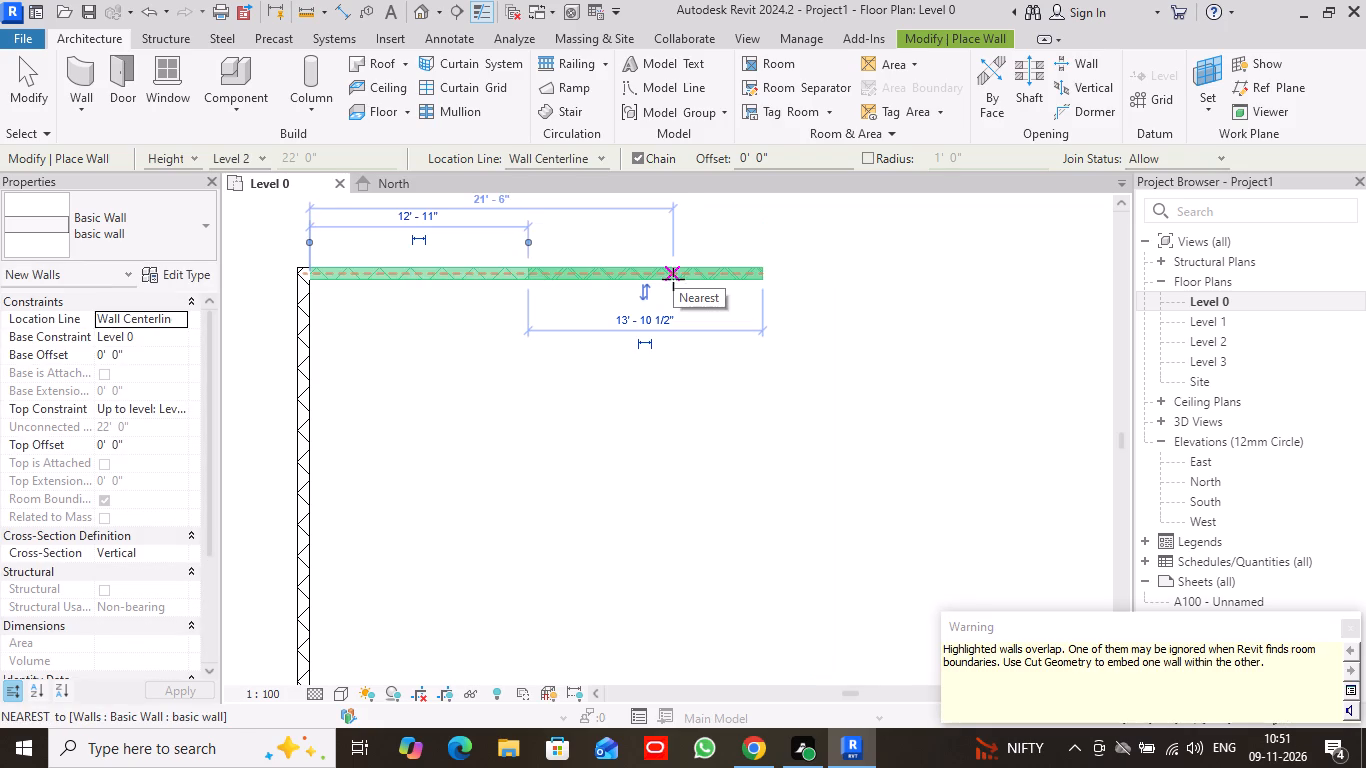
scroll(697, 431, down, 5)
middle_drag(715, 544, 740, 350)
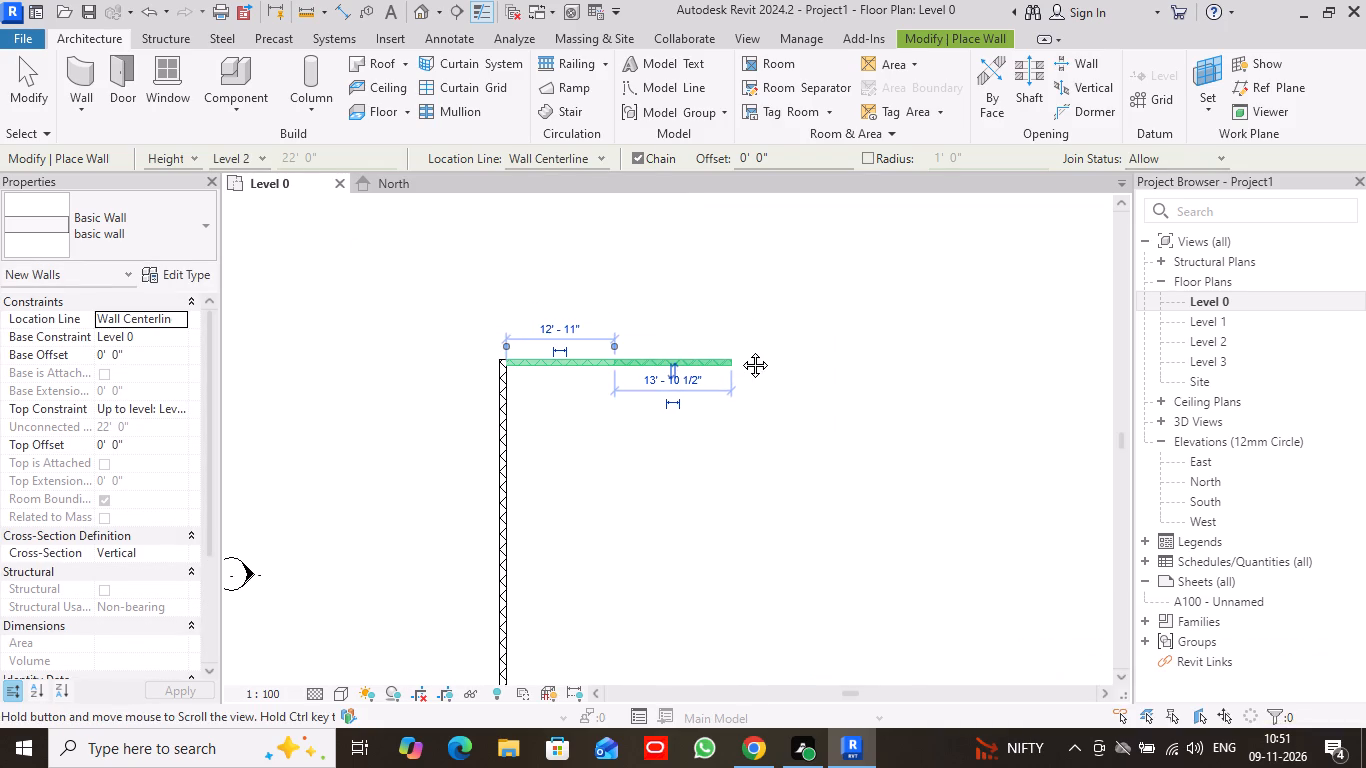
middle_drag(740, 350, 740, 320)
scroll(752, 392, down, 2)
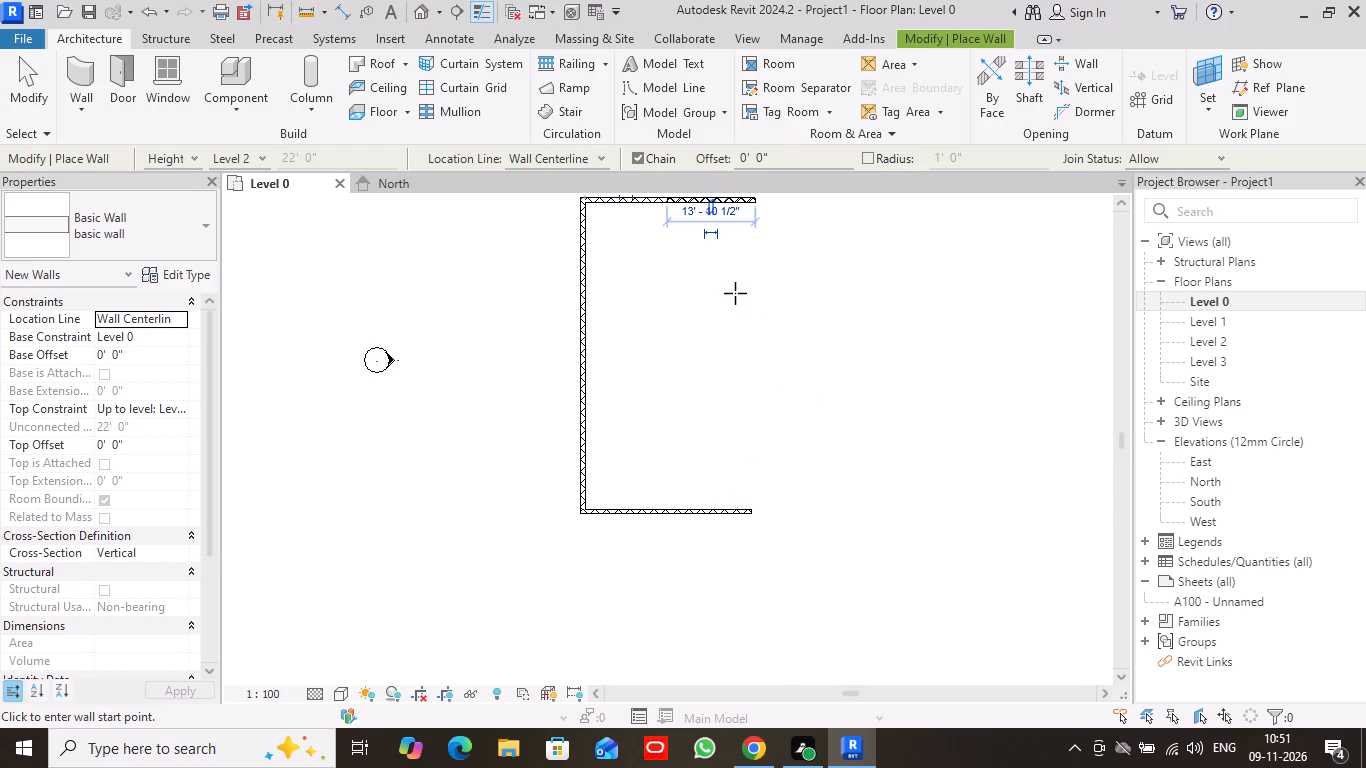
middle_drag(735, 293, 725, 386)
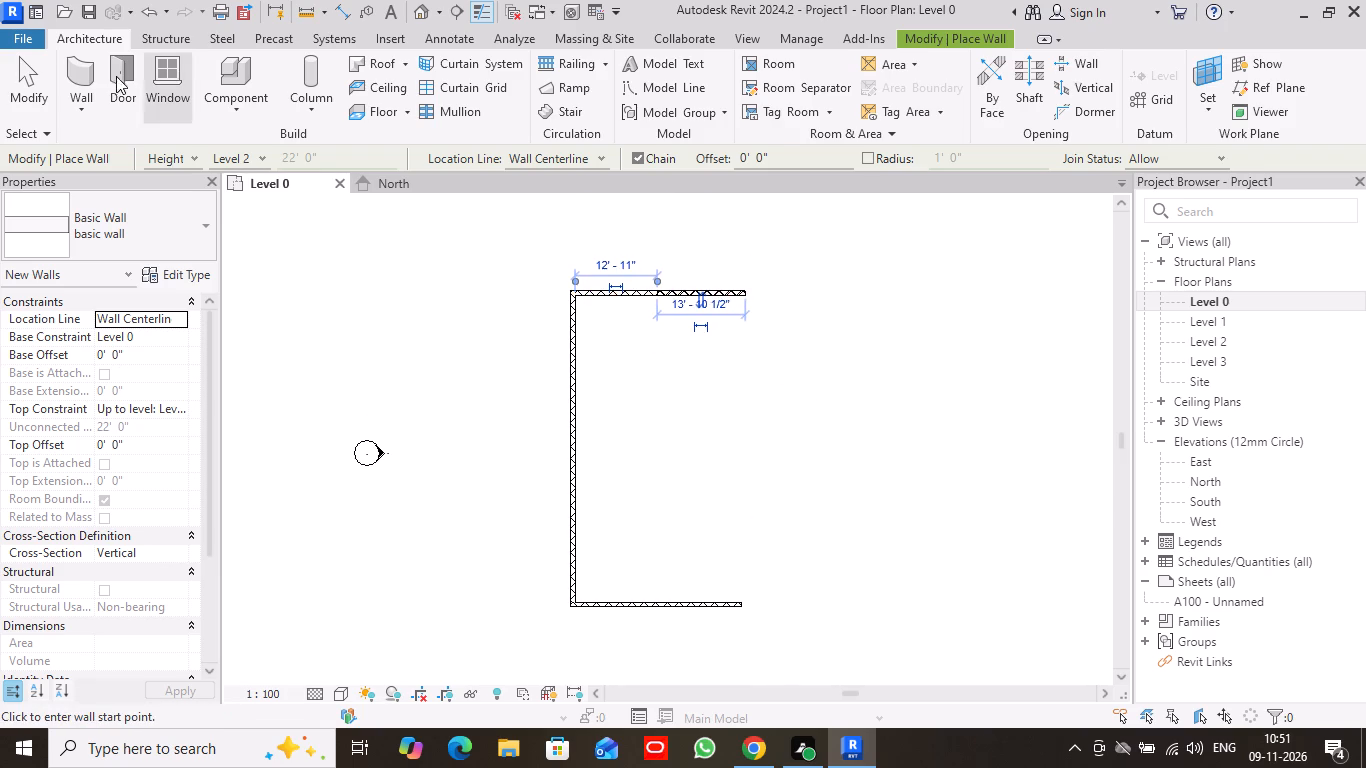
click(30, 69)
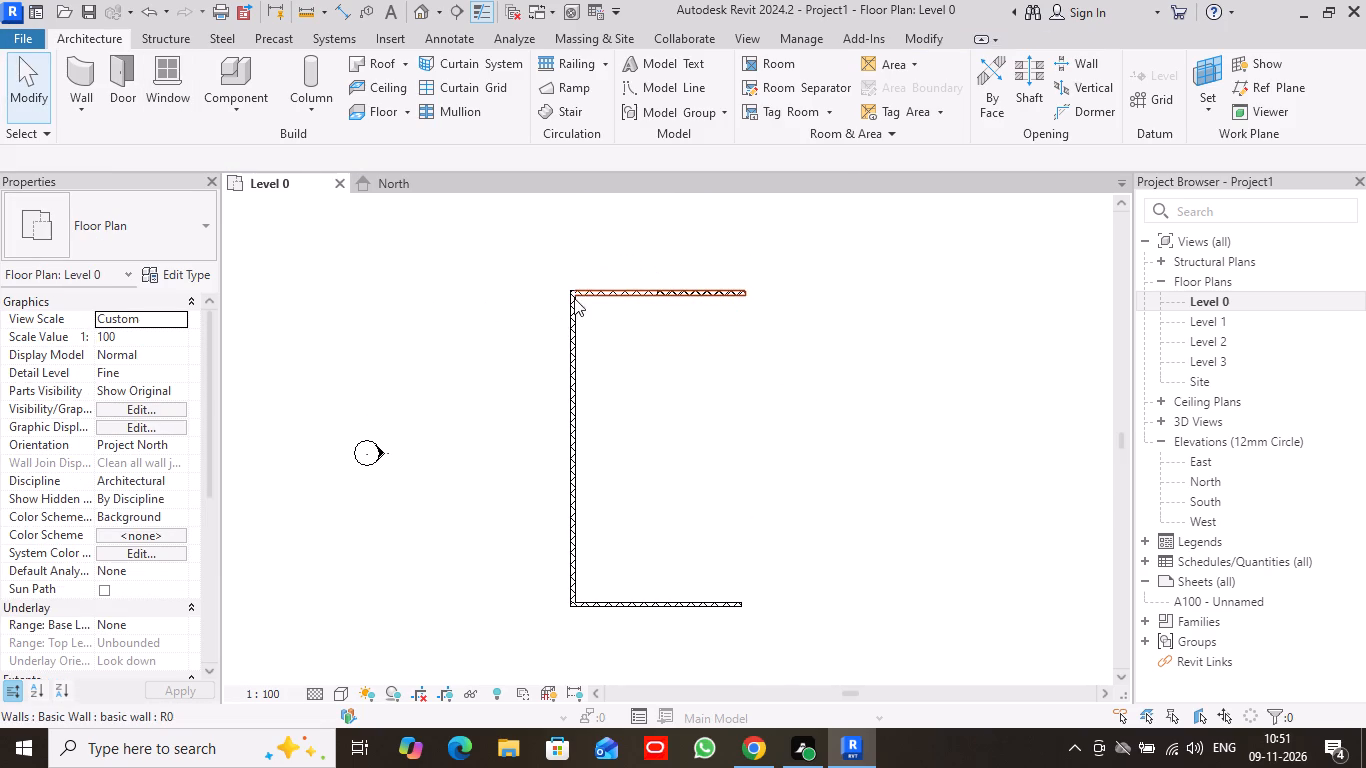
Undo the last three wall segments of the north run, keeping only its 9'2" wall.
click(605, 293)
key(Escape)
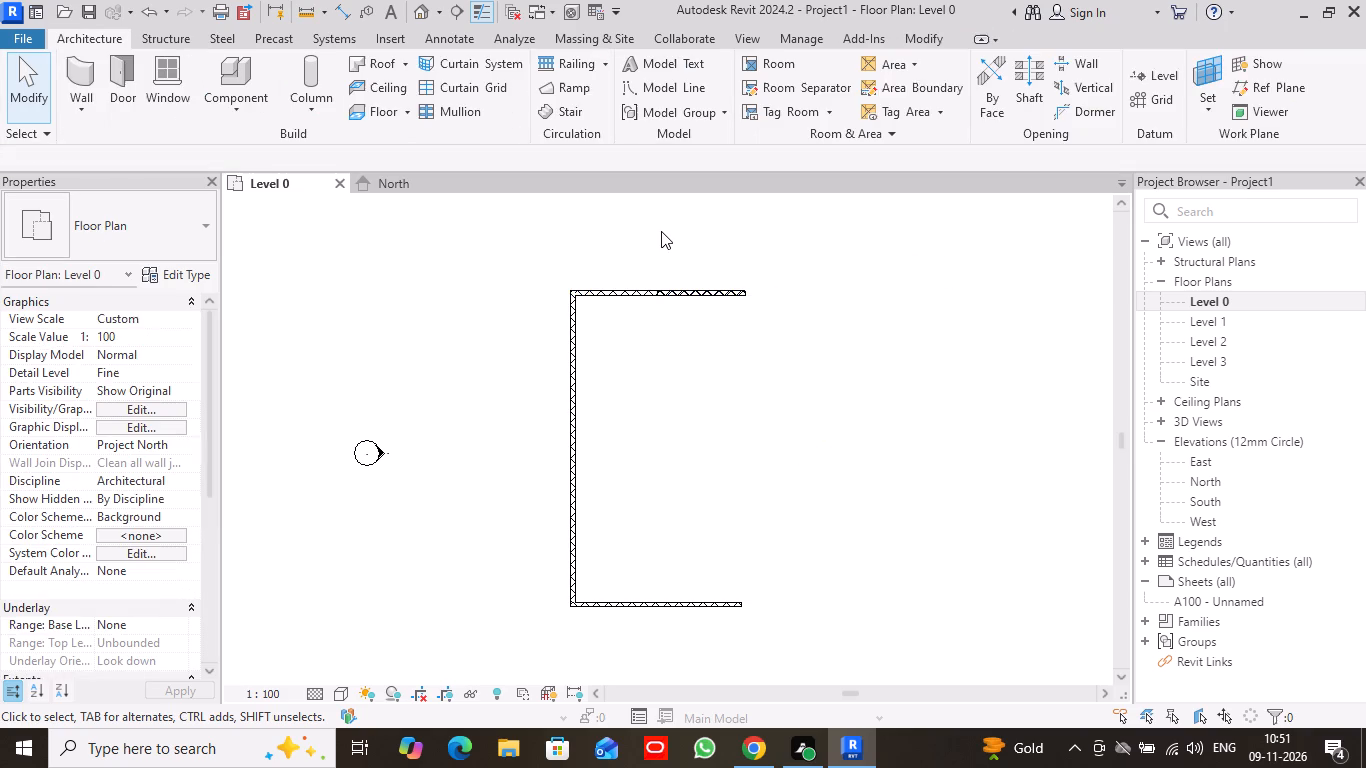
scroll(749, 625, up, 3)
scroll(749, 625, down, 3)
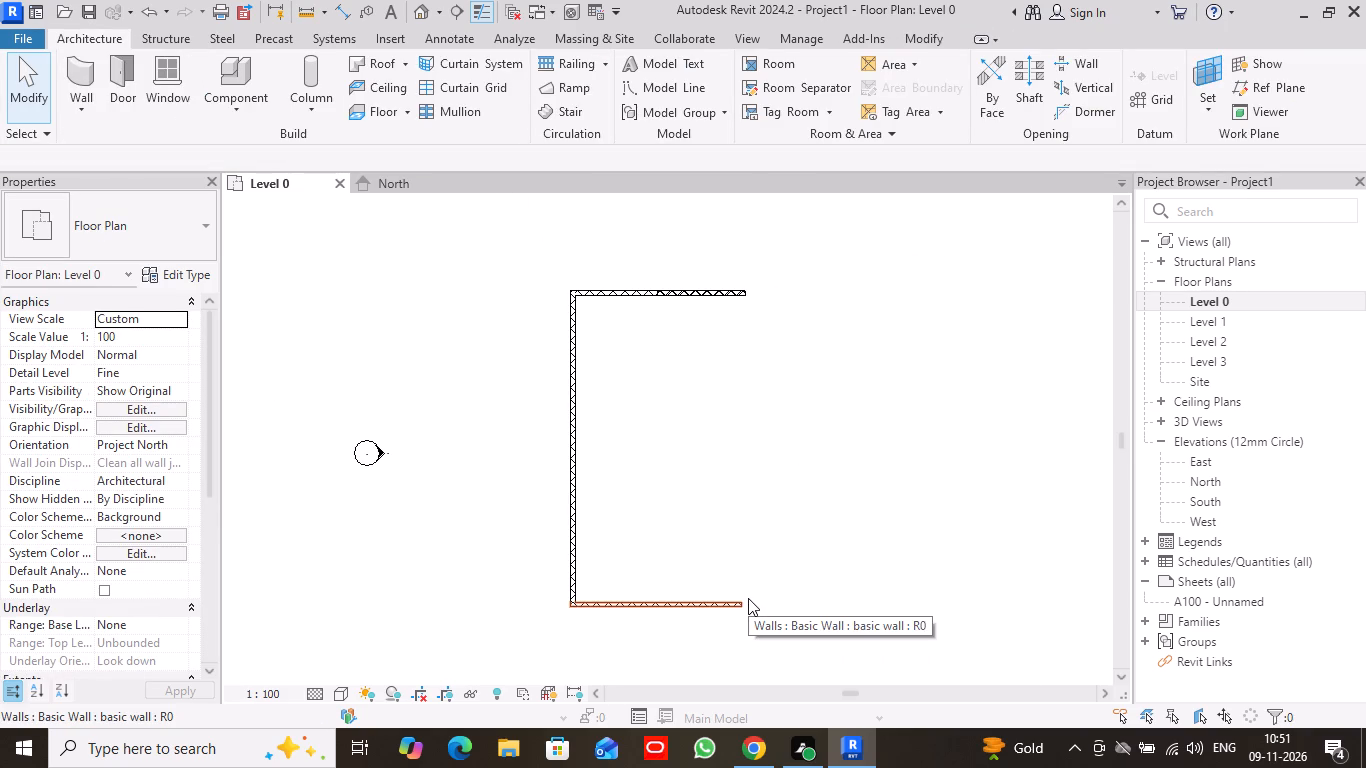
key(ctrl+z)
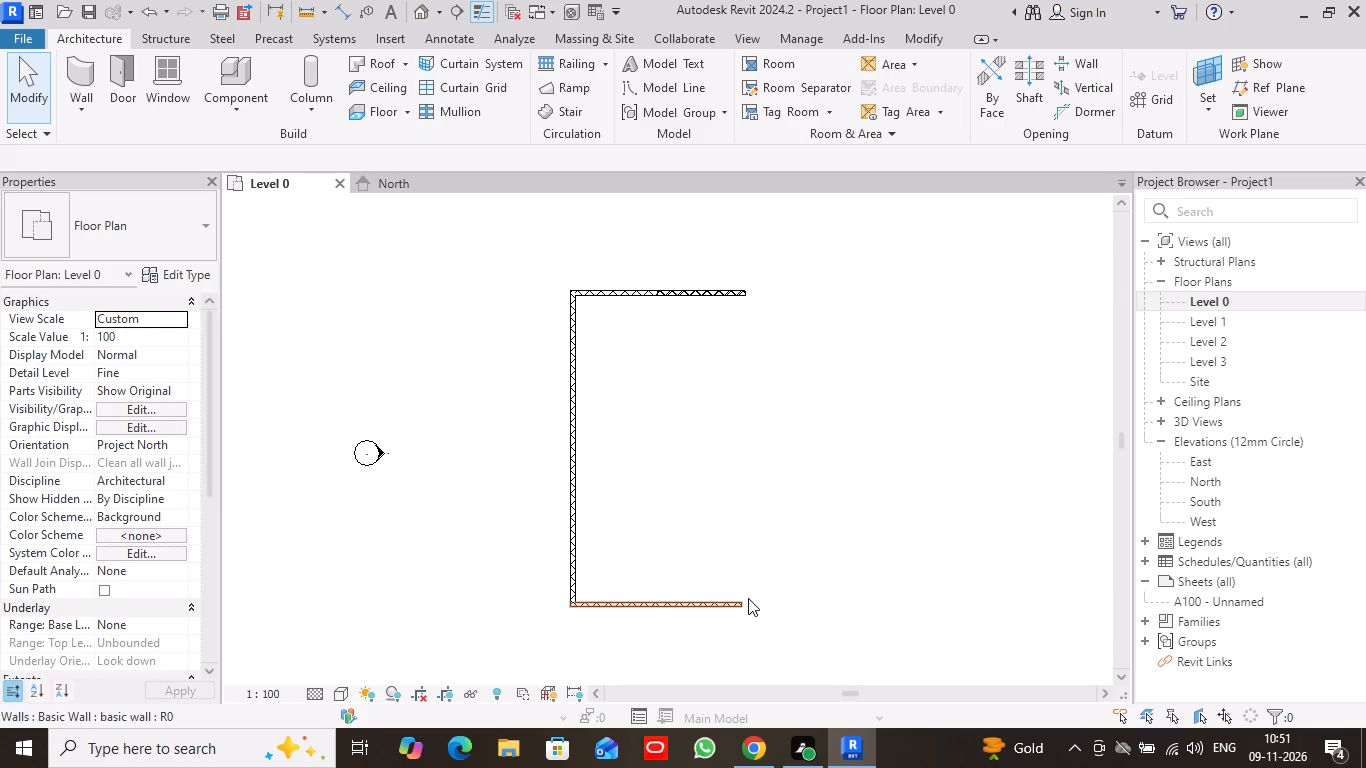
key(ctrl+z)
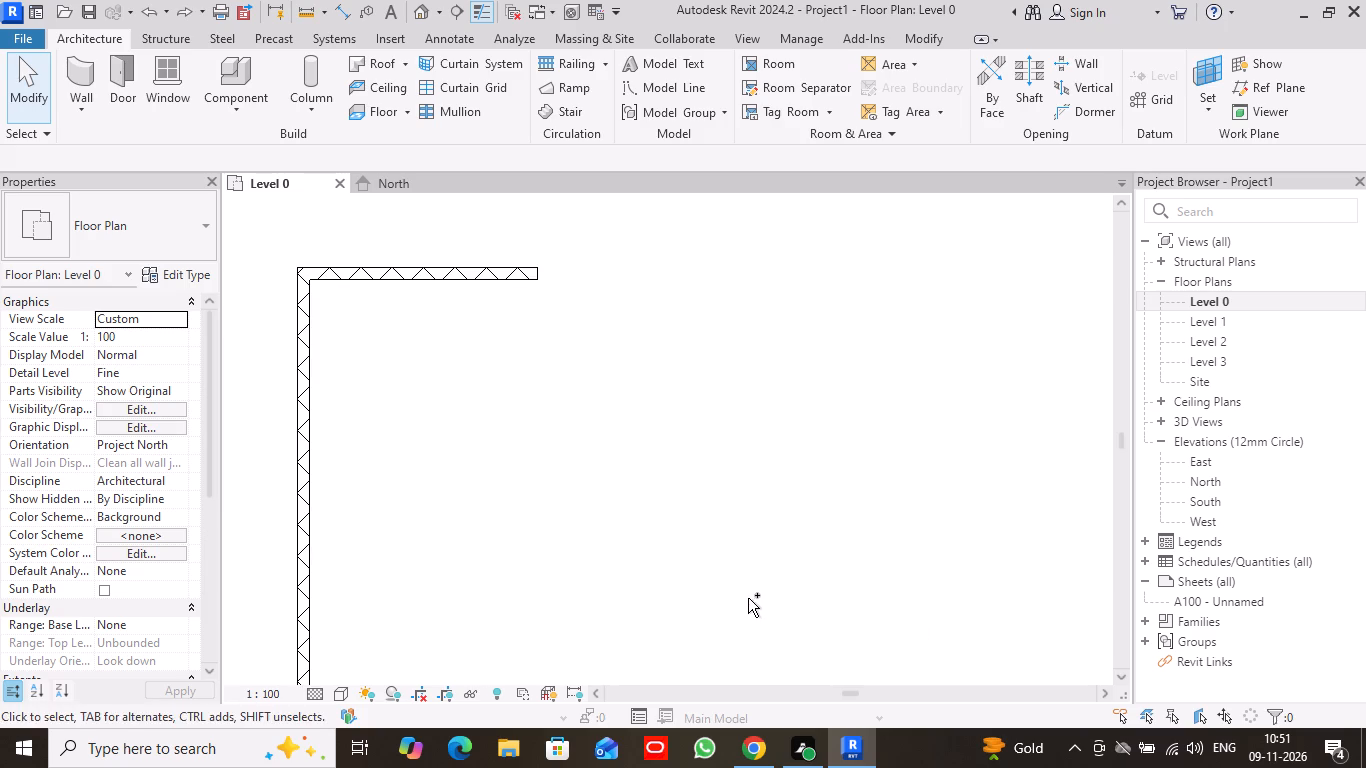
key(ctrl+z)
Draw a 4'8" basic wall segment going east from the east end of the 9'2" north wall.
click(81, 79)
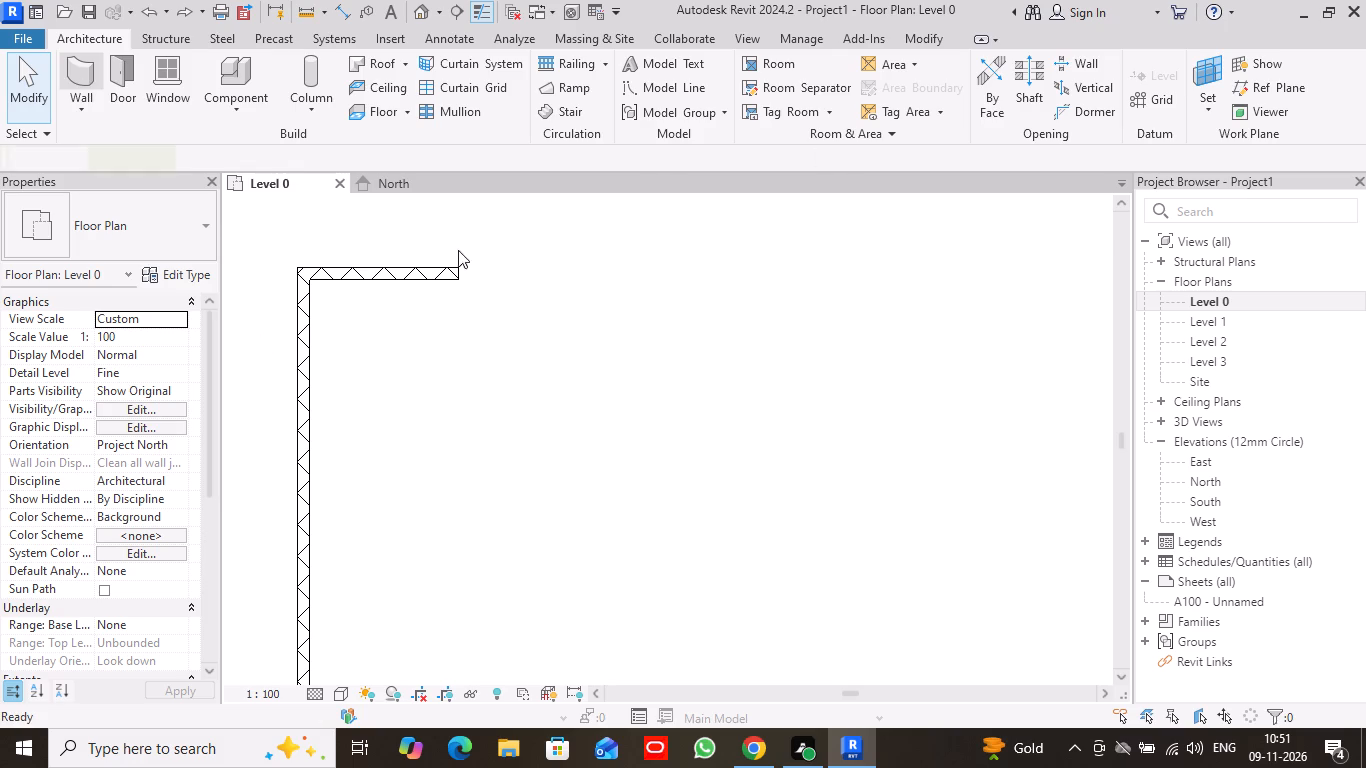
click(459, 272)
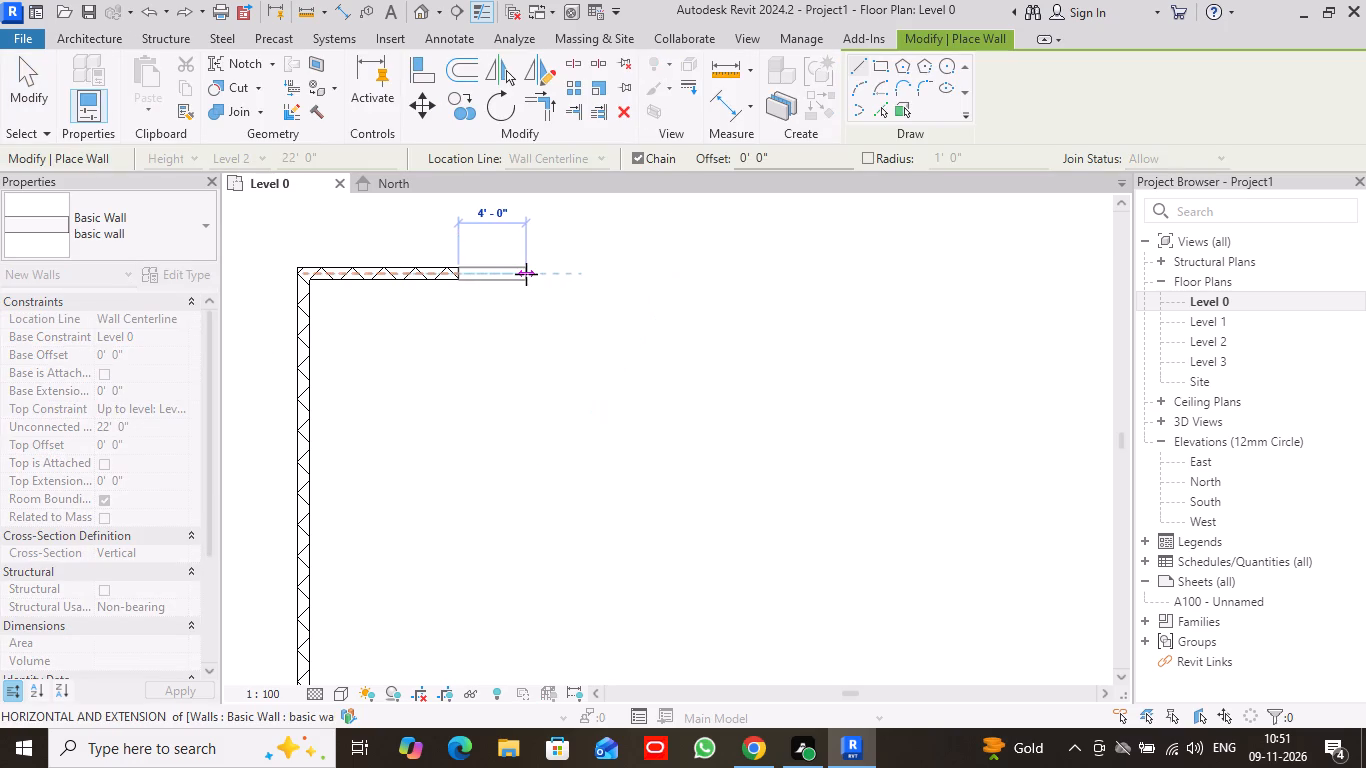
key(4)
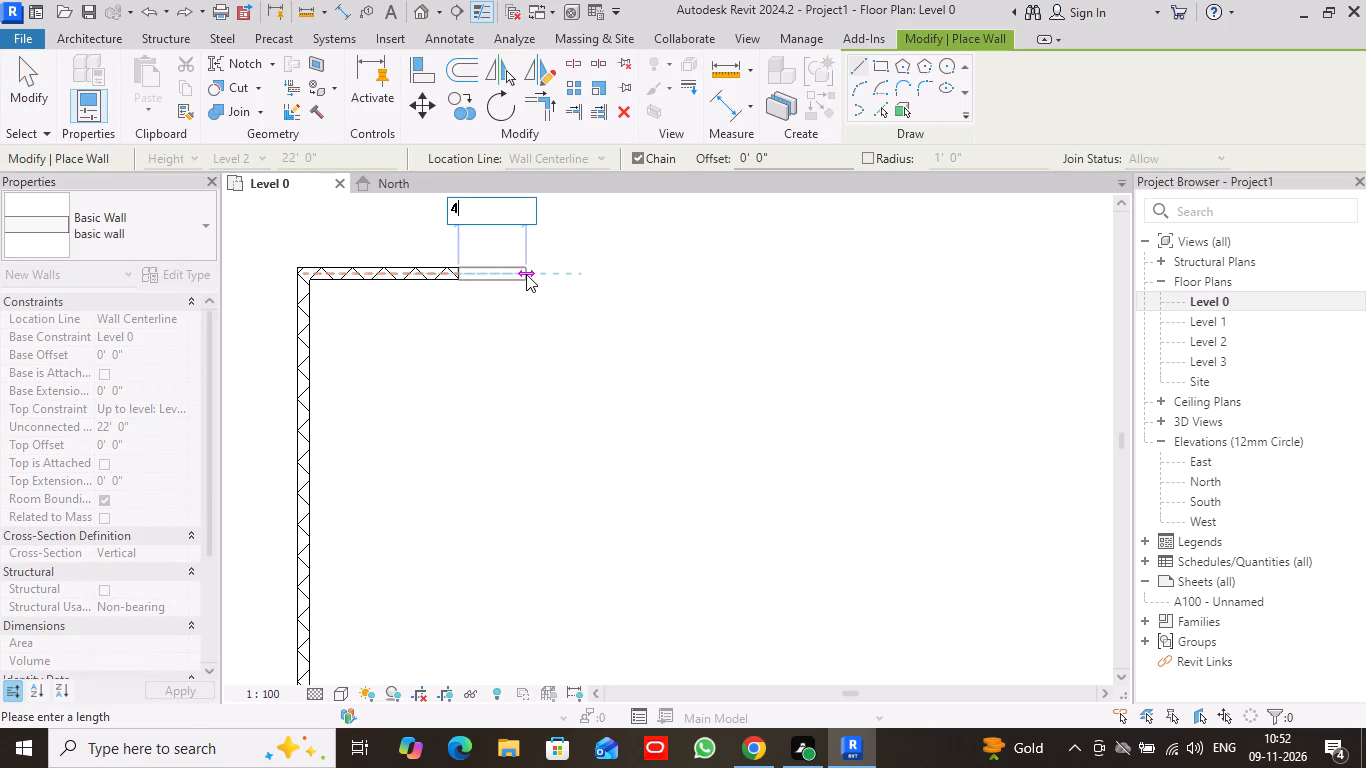
key(apostrophe)
key(8)
key(shift+quotedbl)
key(Return)
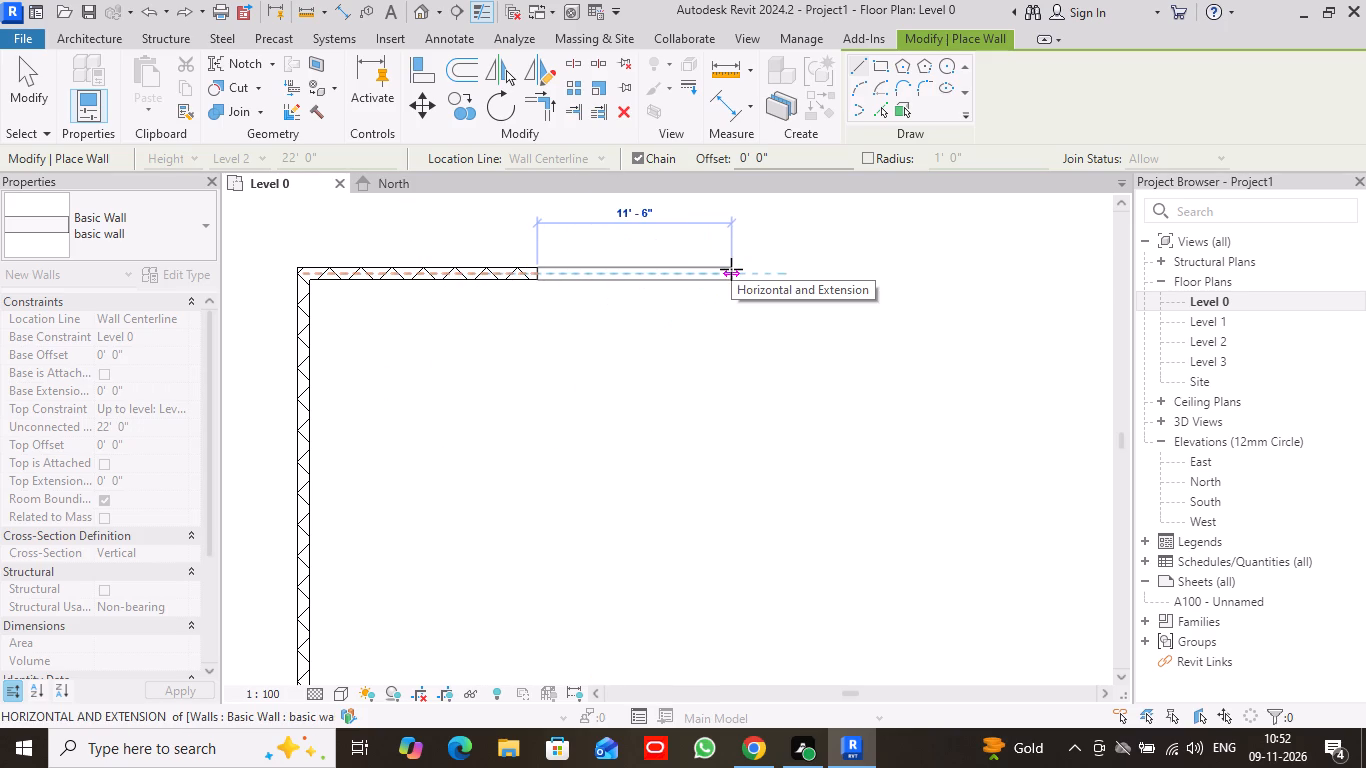
Continue the north wall chain east with a 13'4" segment from the end of the 4'8" segment.
text(13)
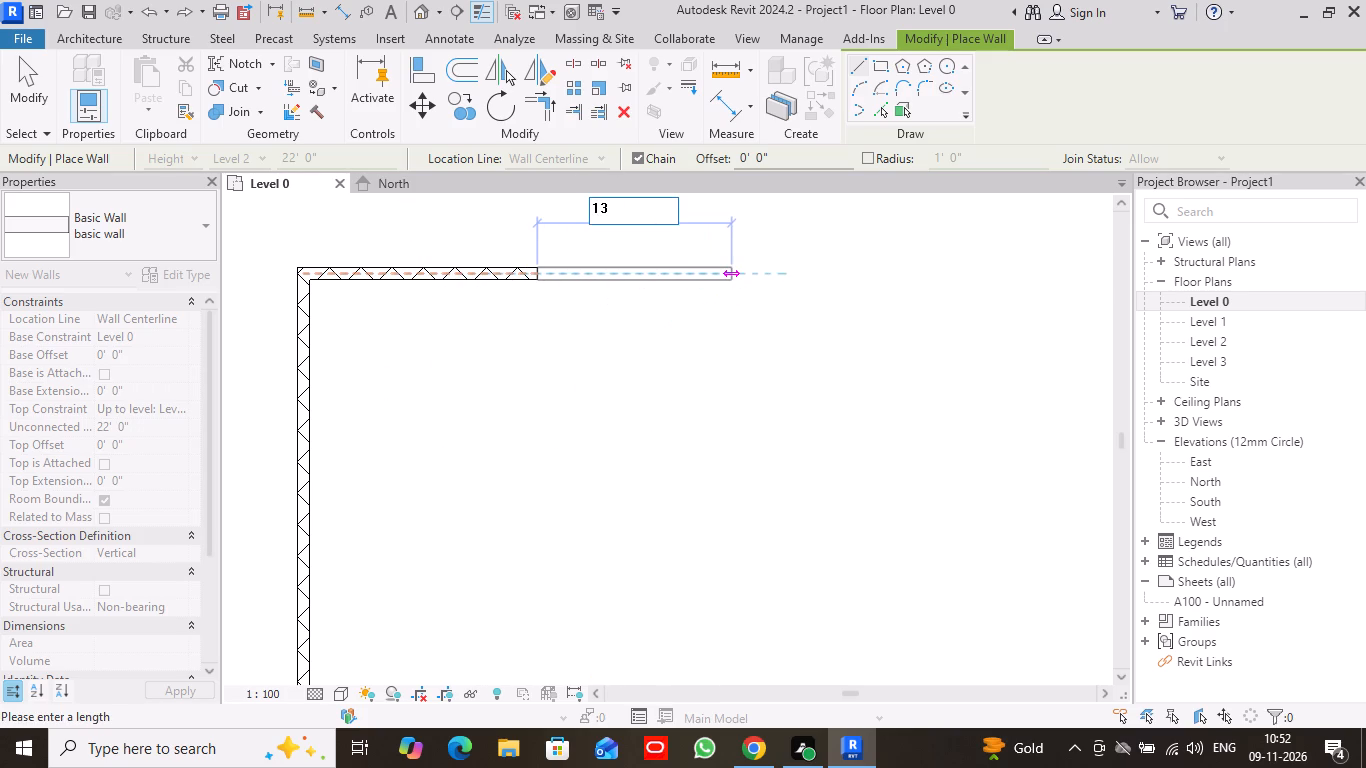
key(apostrophe)
key(4)
key(shift+quotedbl)
key(Return)
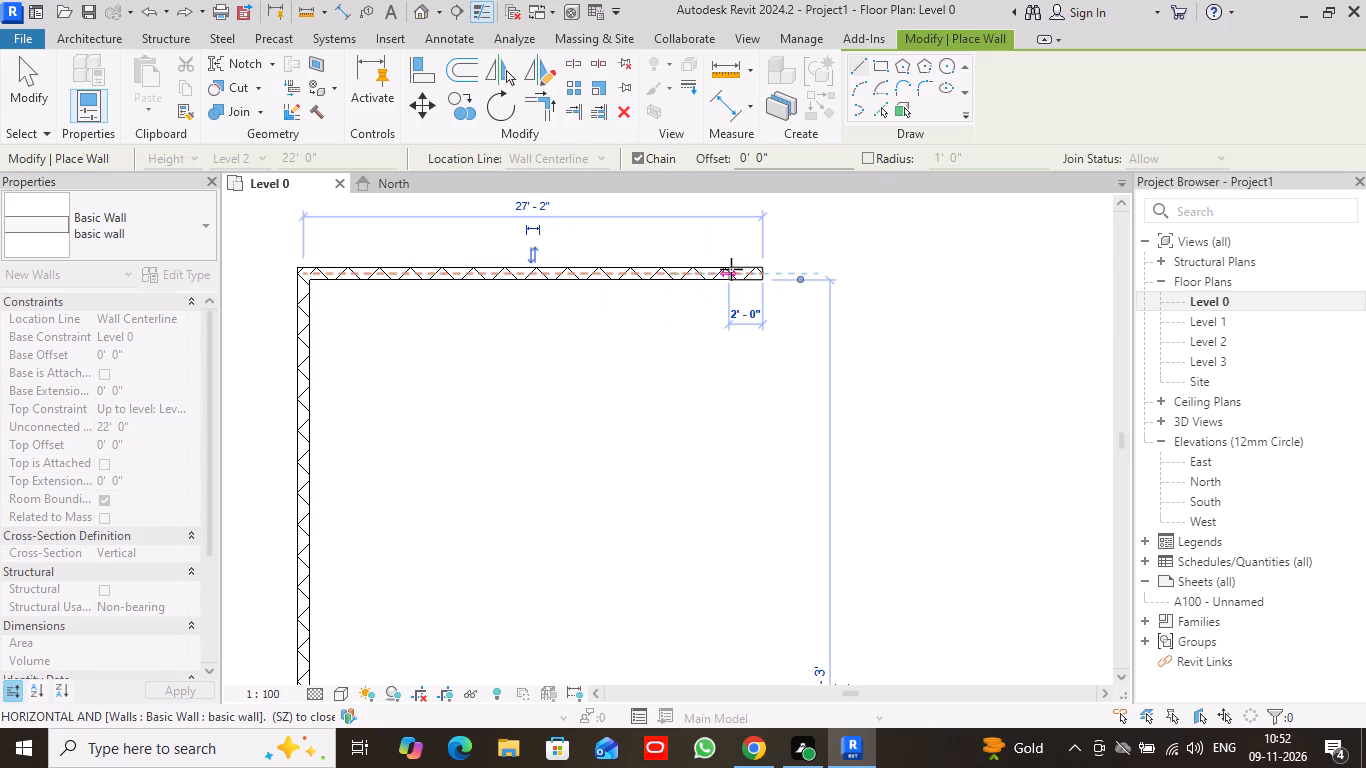
Continue the north wall chain east with a 13' segment from the end of the 13'4" segment.
middle_click(555, 355)
scroll(555, 355, down, 3)
middle_drag(553, 362, 269, 376)
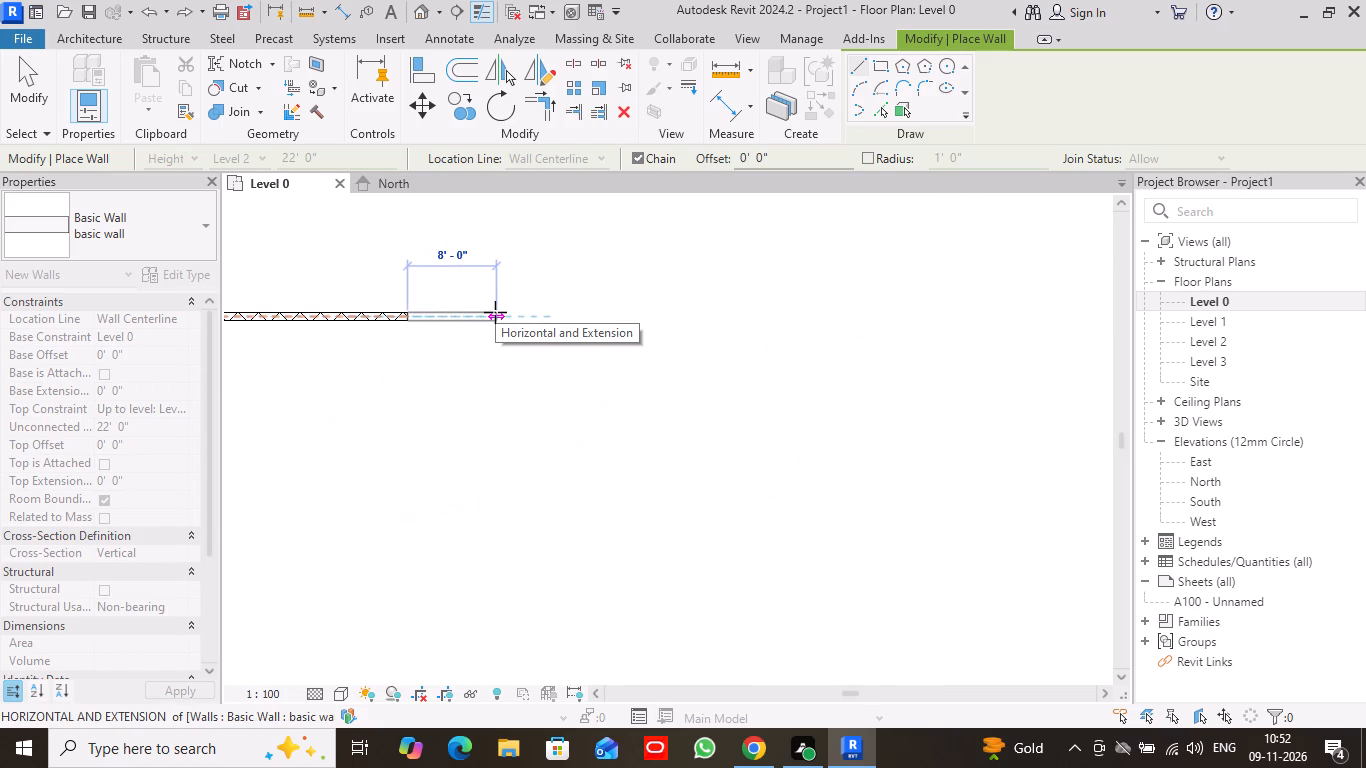
key(1)
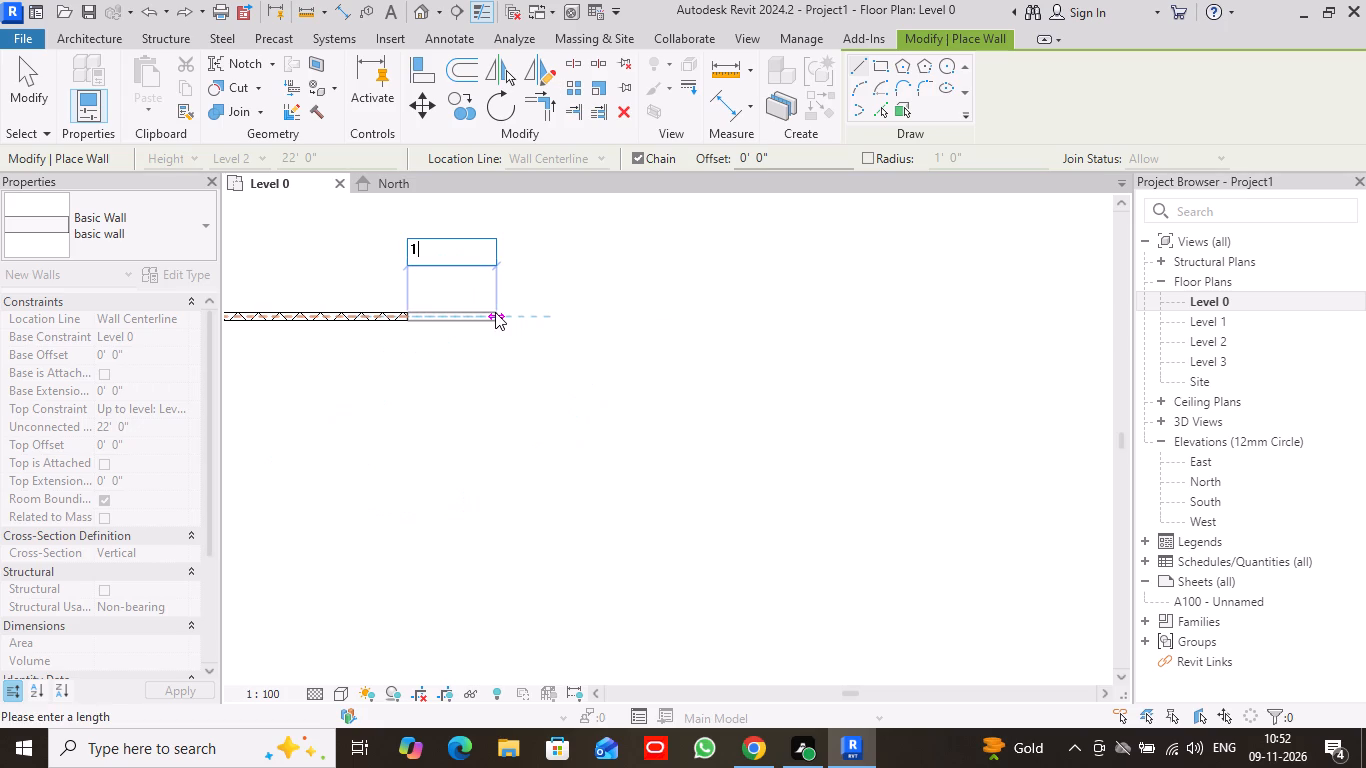
key(3)
key(apostrophe)
key(Return)
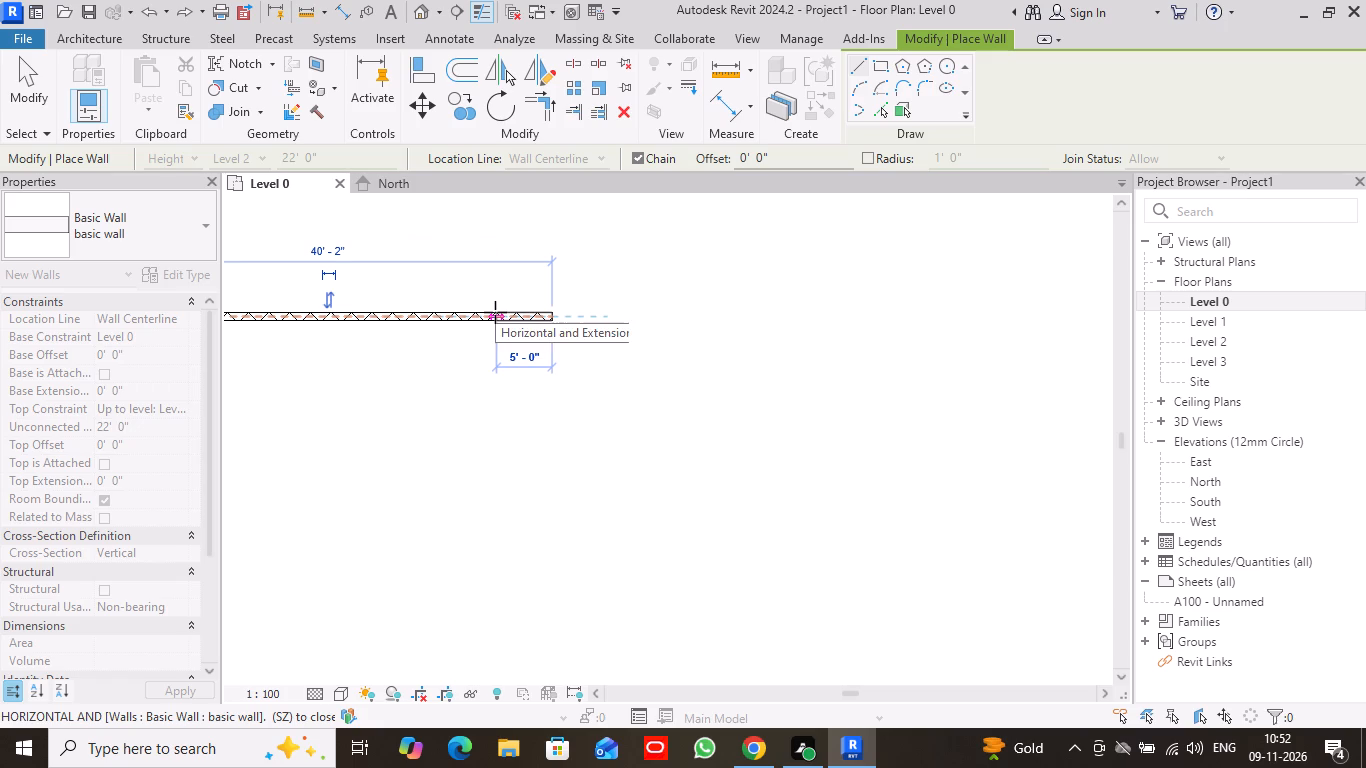
Add a 10.5" segment at the east end of the north wall run and end the wall chain.
text(10.5)
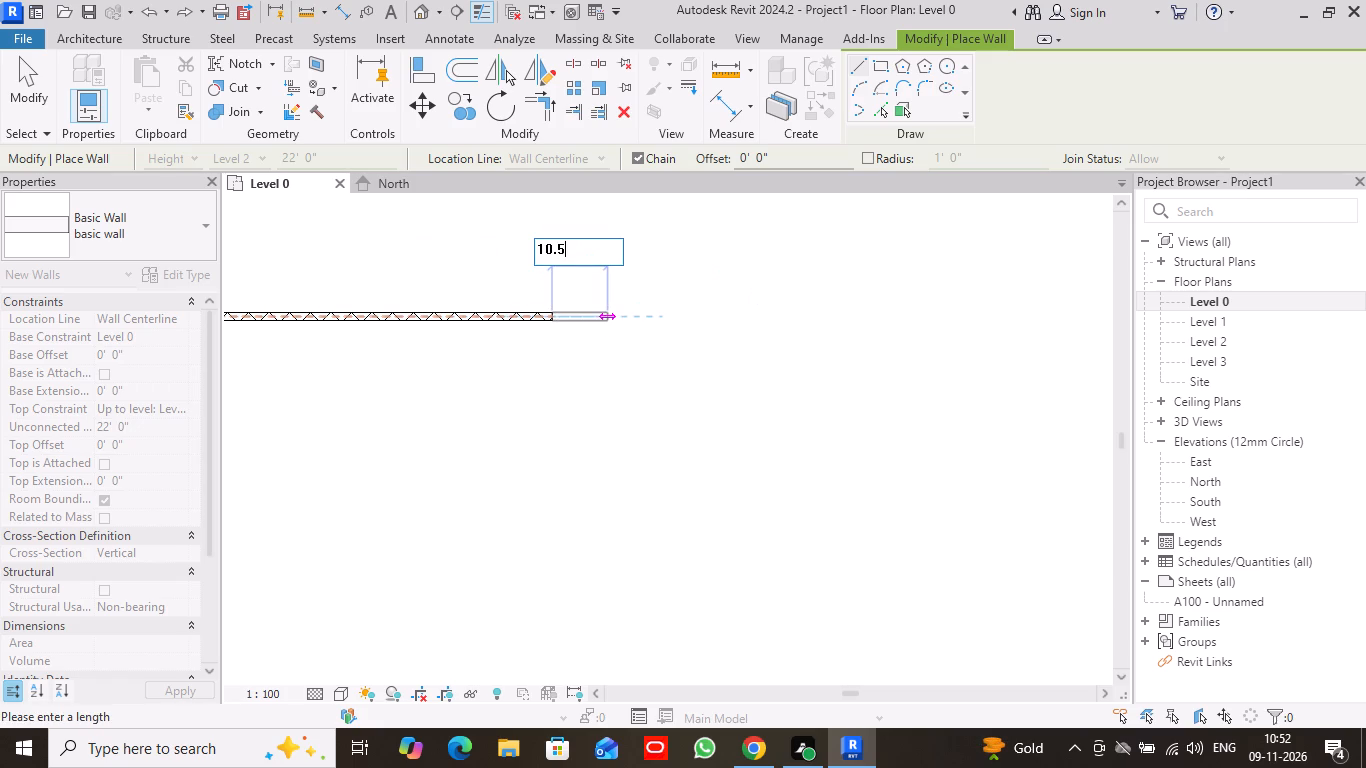
key(shift+quotedbl)
key(Return)
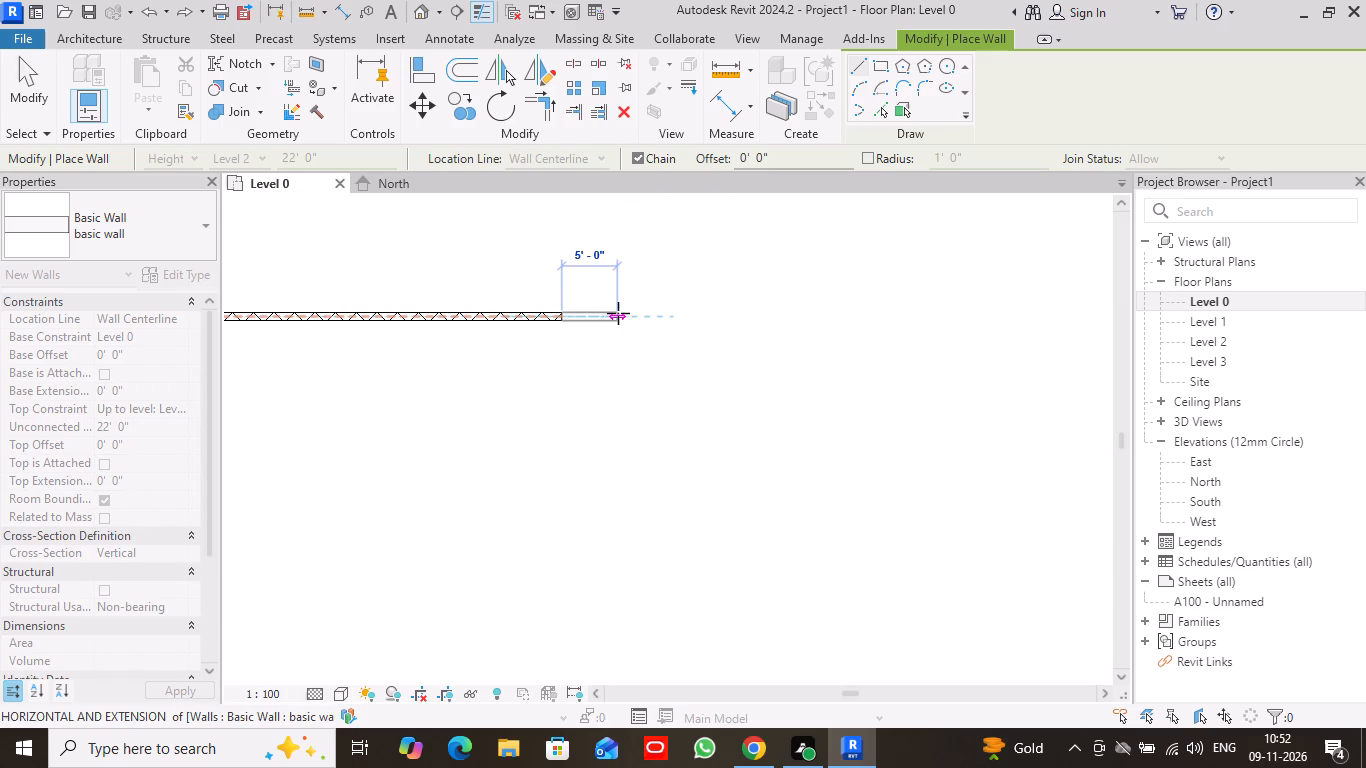
scroll(619, 312, down, 6)
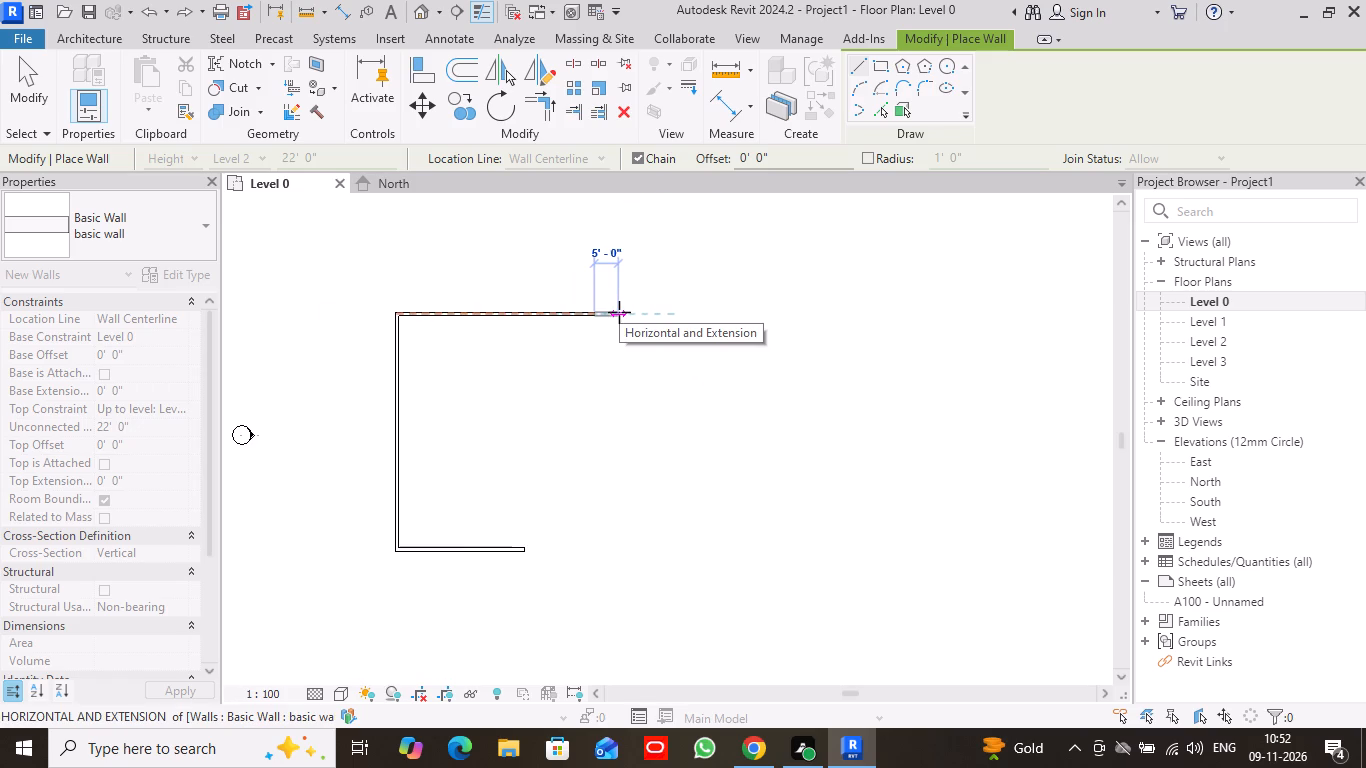
key(Escape)
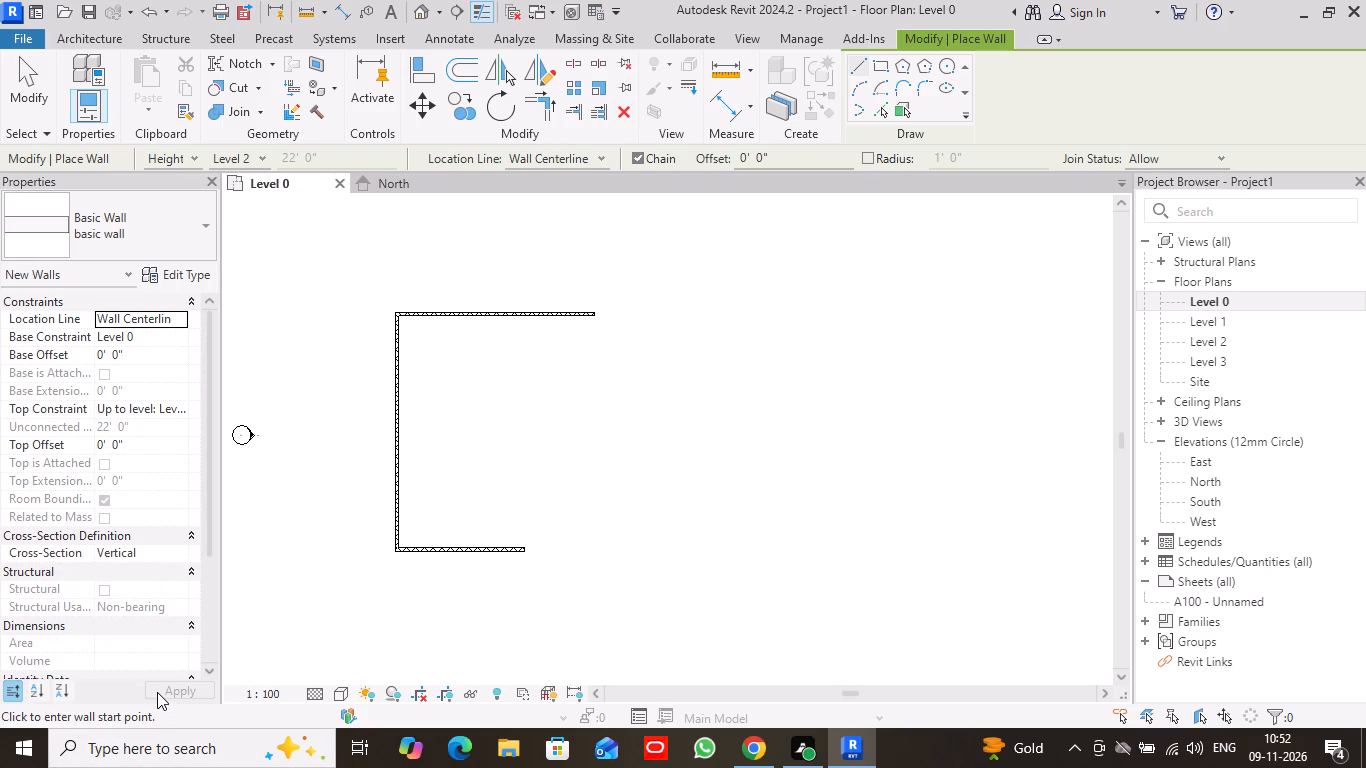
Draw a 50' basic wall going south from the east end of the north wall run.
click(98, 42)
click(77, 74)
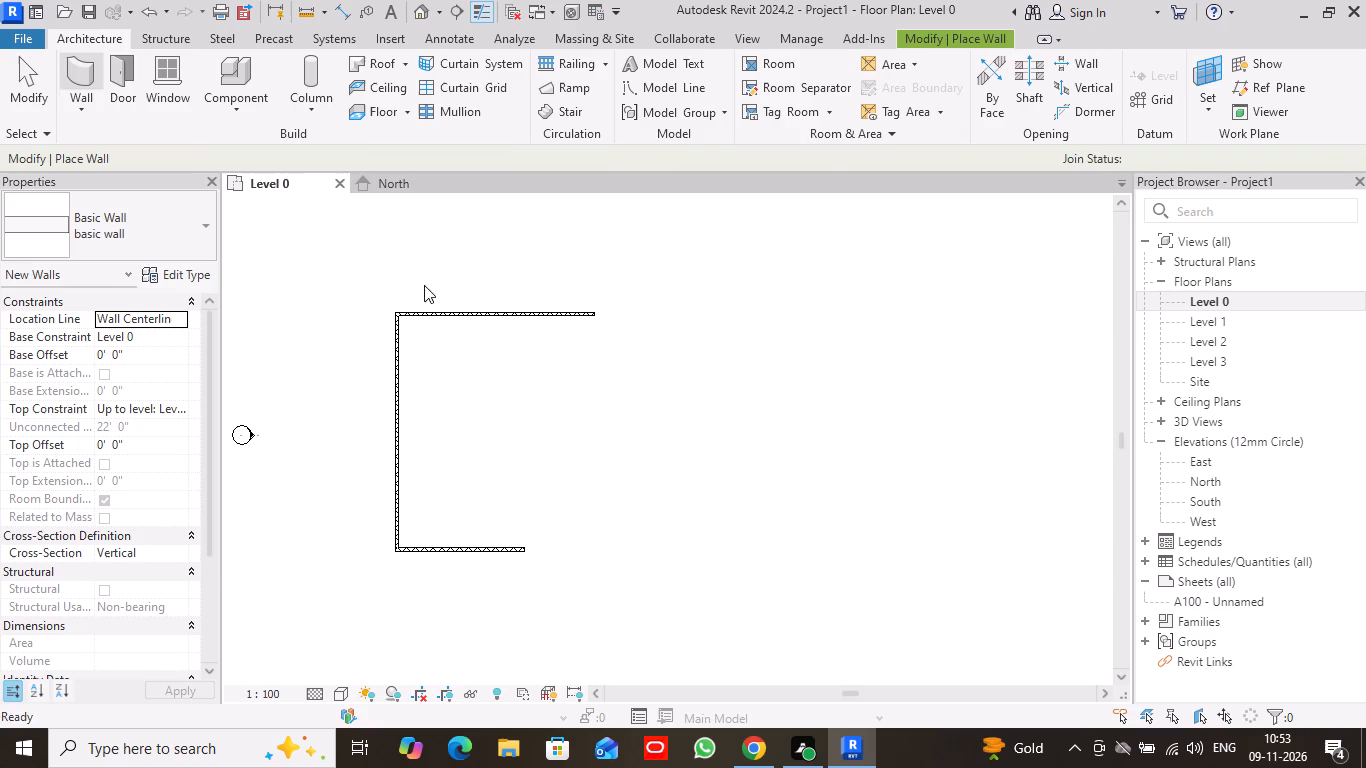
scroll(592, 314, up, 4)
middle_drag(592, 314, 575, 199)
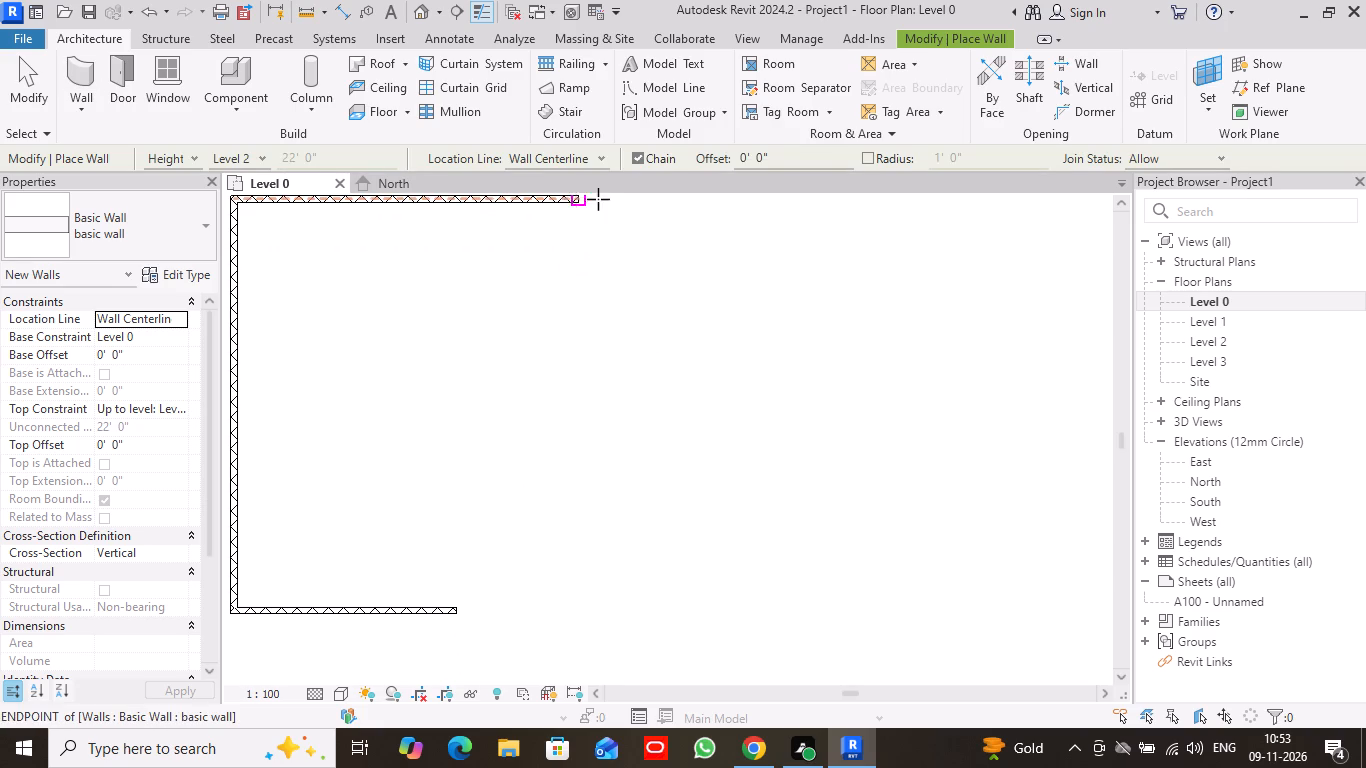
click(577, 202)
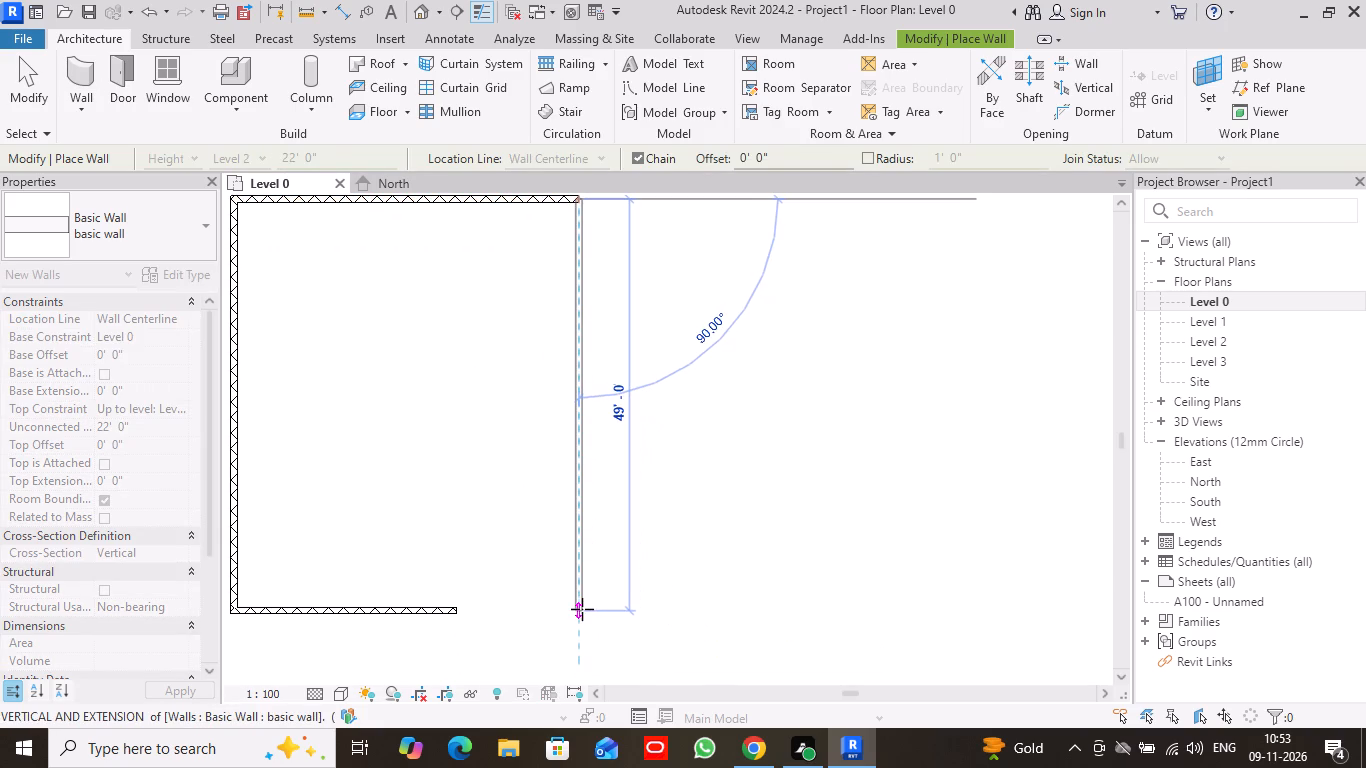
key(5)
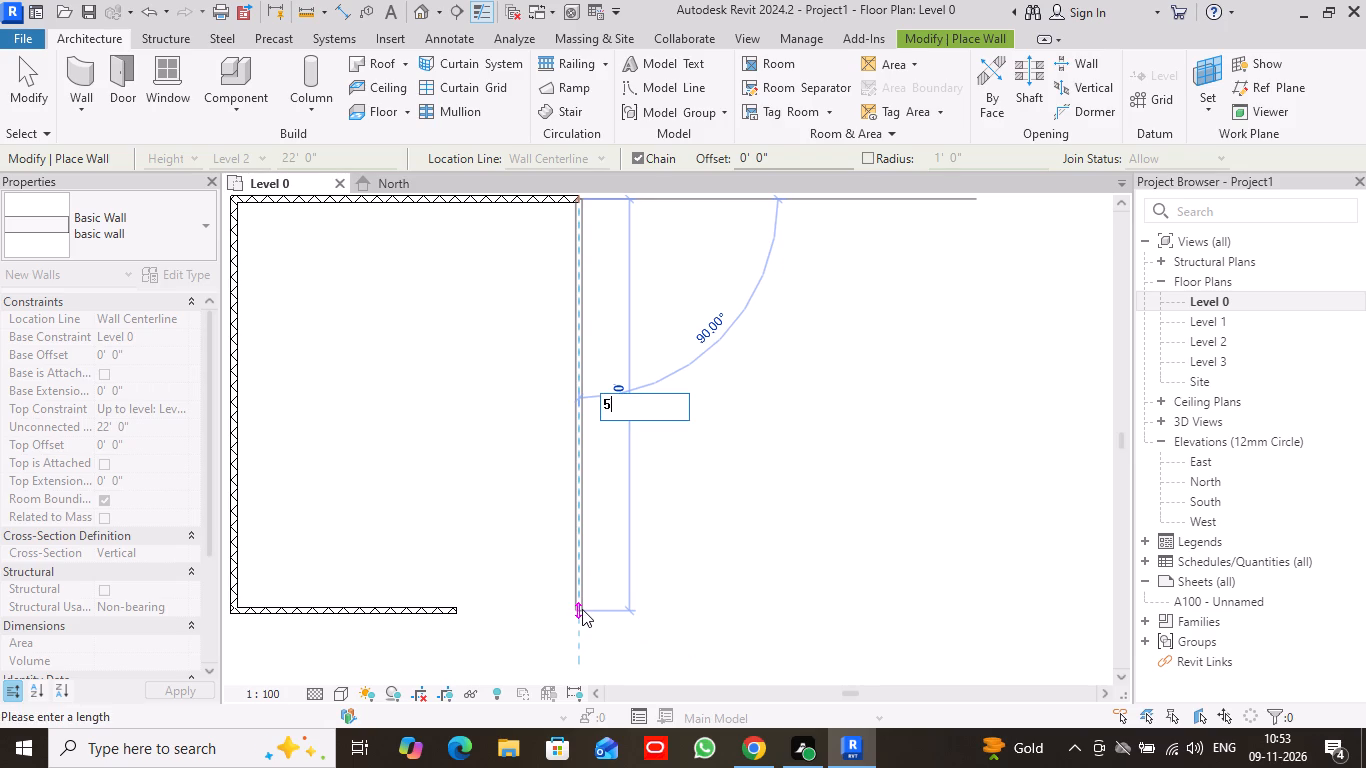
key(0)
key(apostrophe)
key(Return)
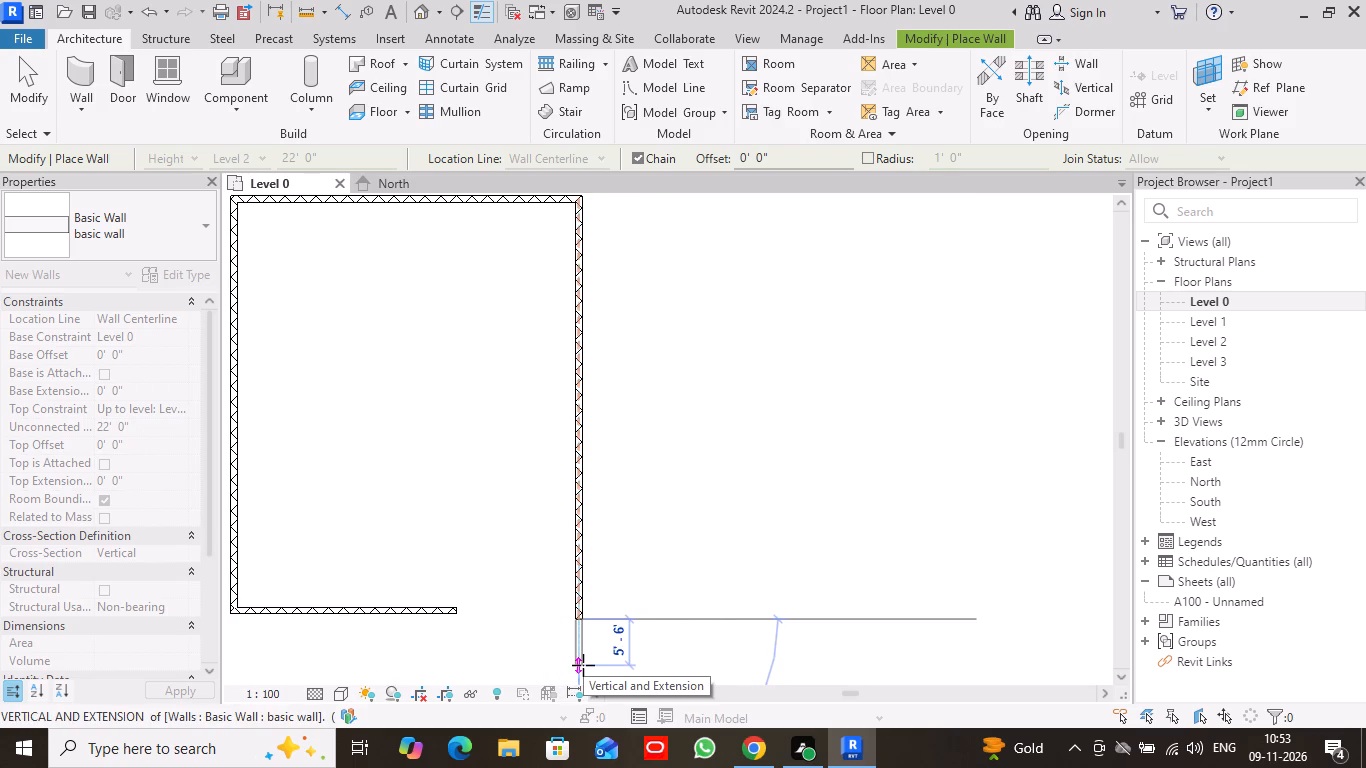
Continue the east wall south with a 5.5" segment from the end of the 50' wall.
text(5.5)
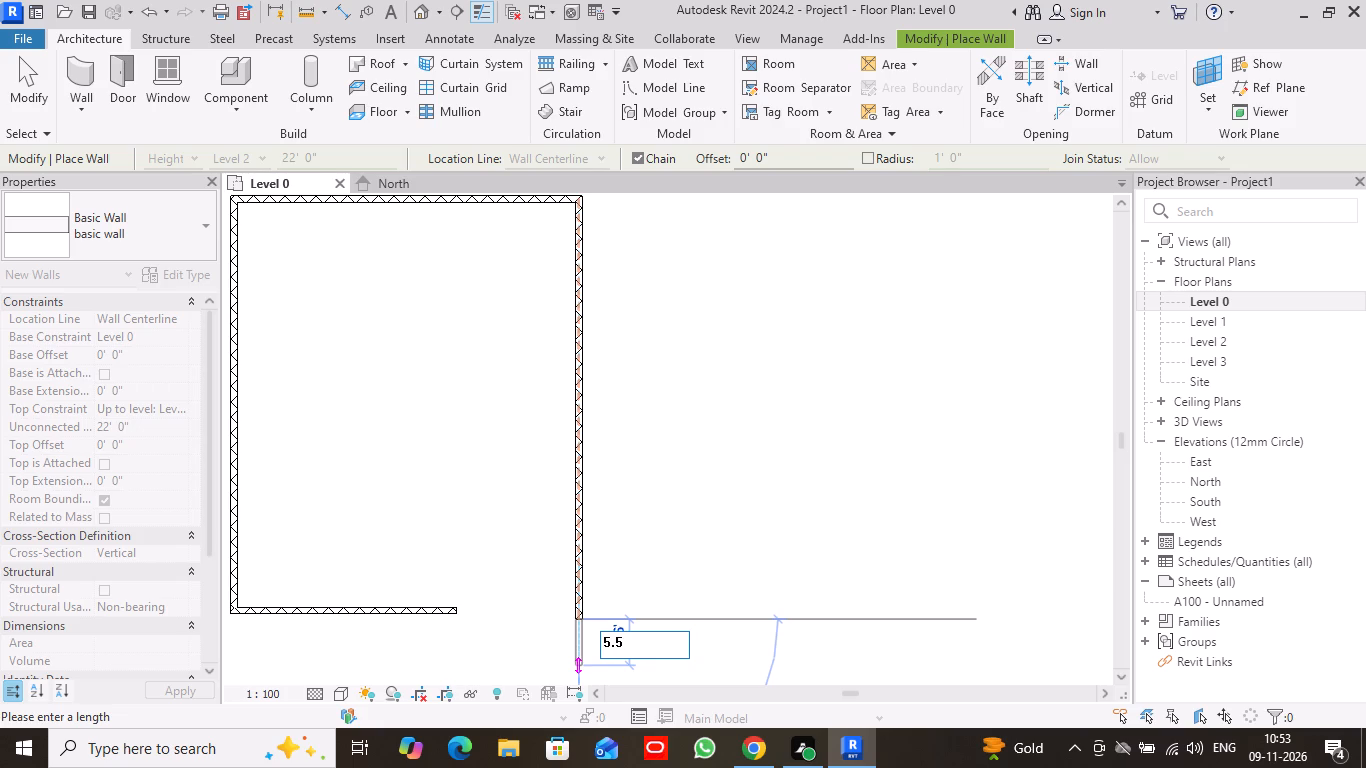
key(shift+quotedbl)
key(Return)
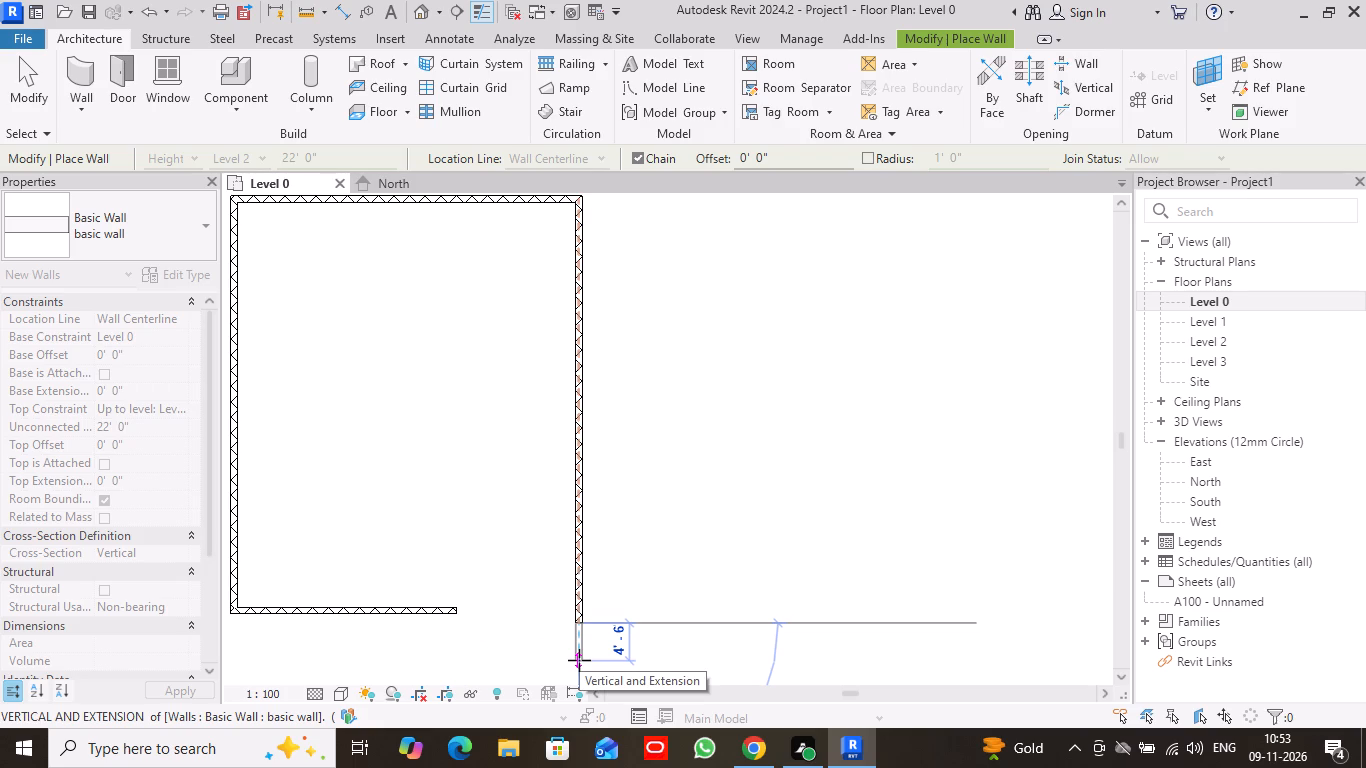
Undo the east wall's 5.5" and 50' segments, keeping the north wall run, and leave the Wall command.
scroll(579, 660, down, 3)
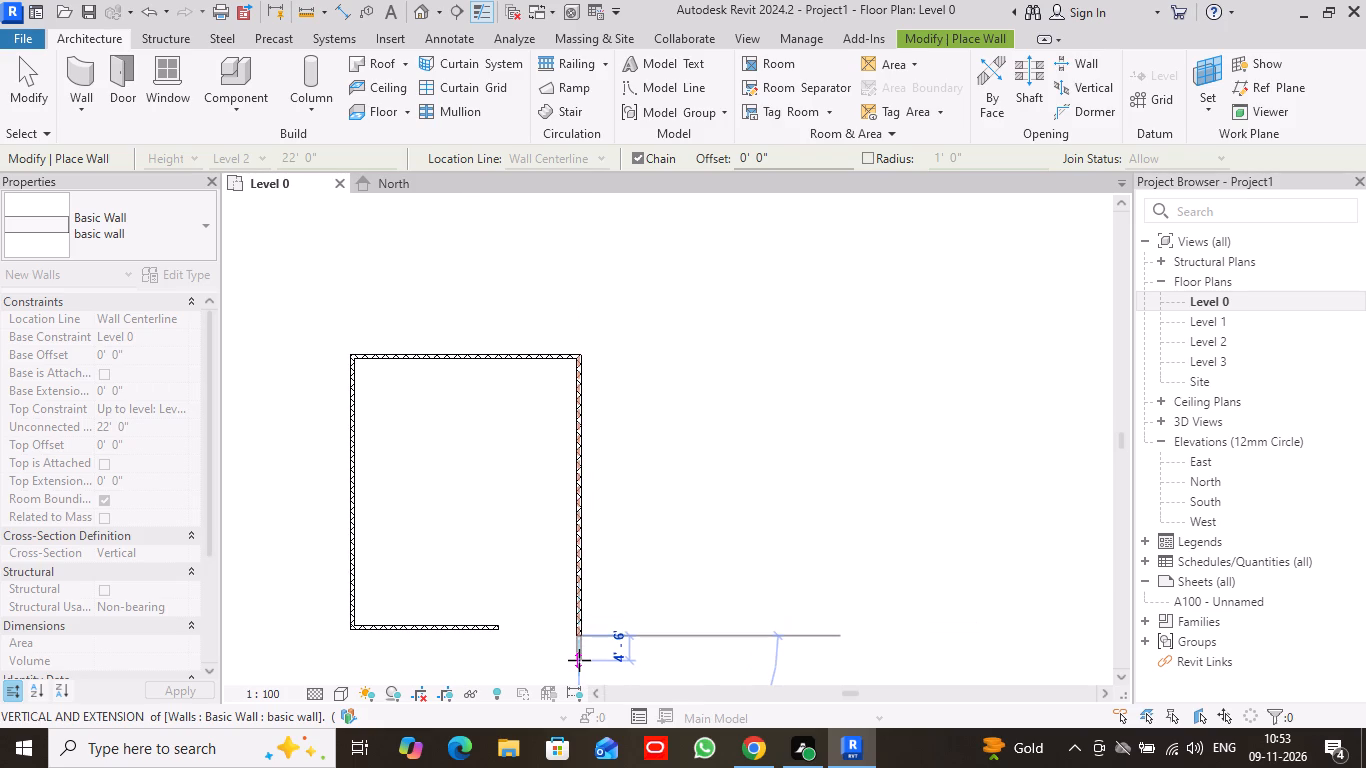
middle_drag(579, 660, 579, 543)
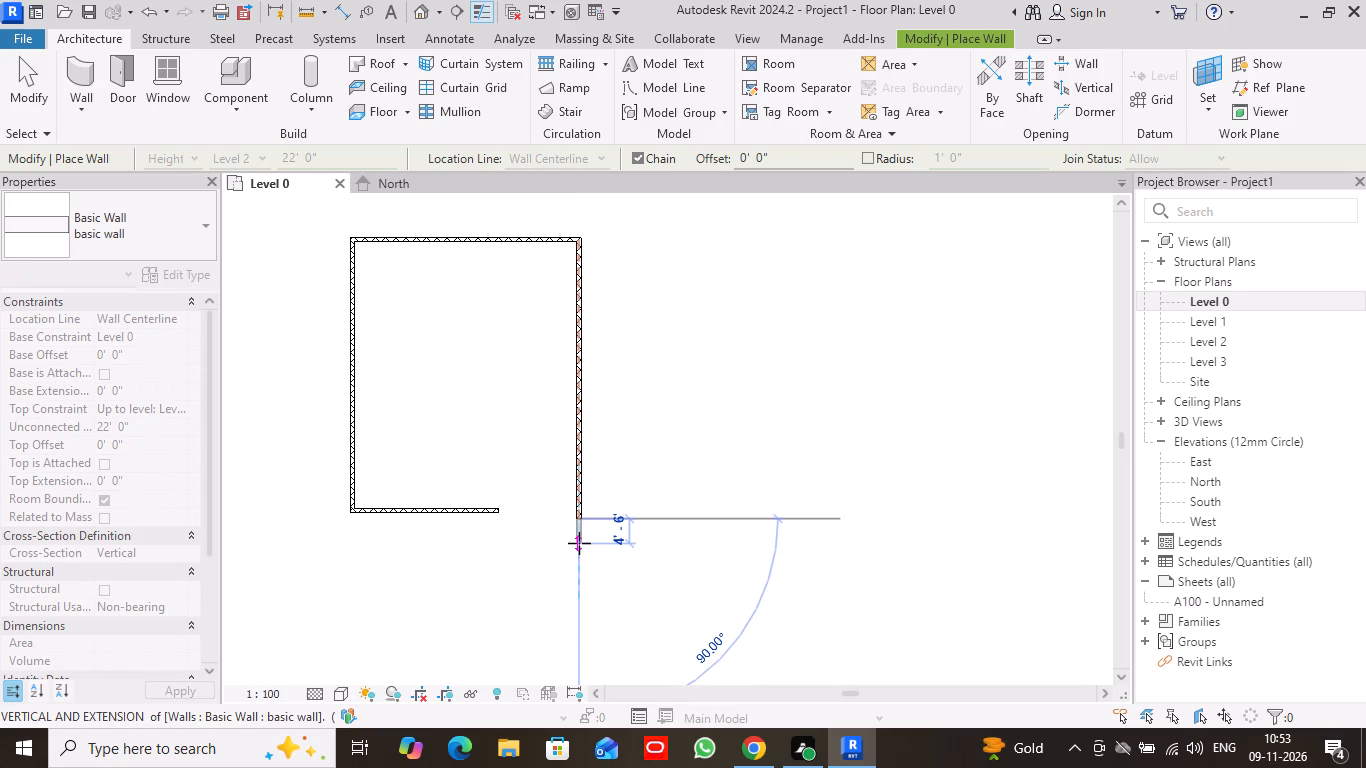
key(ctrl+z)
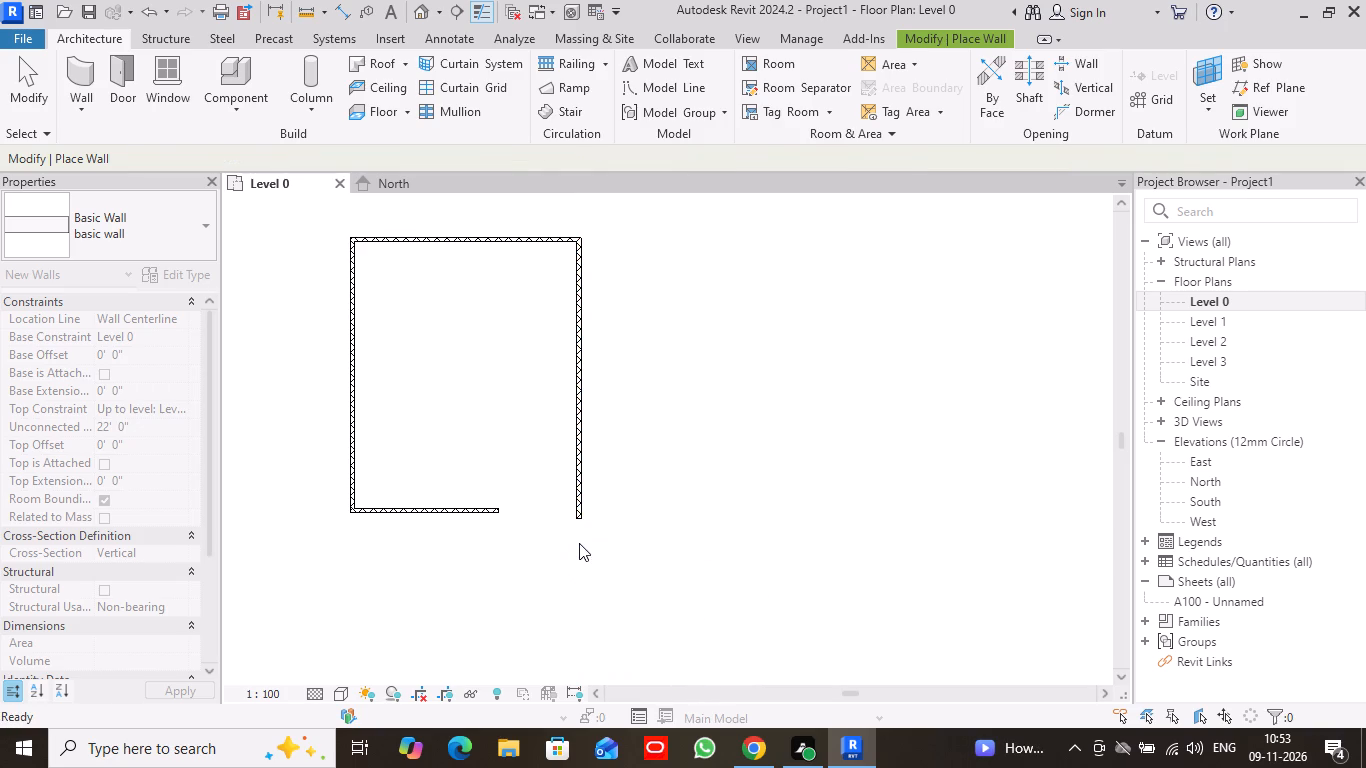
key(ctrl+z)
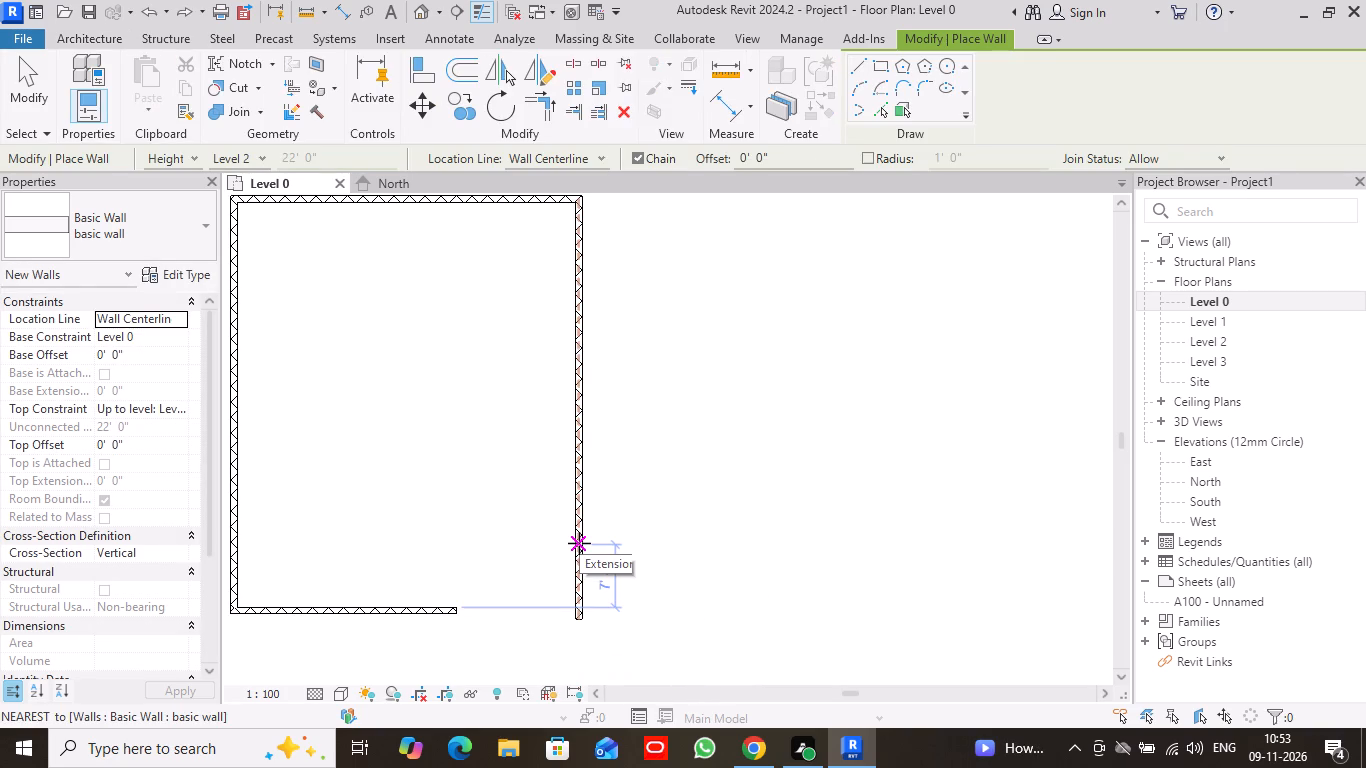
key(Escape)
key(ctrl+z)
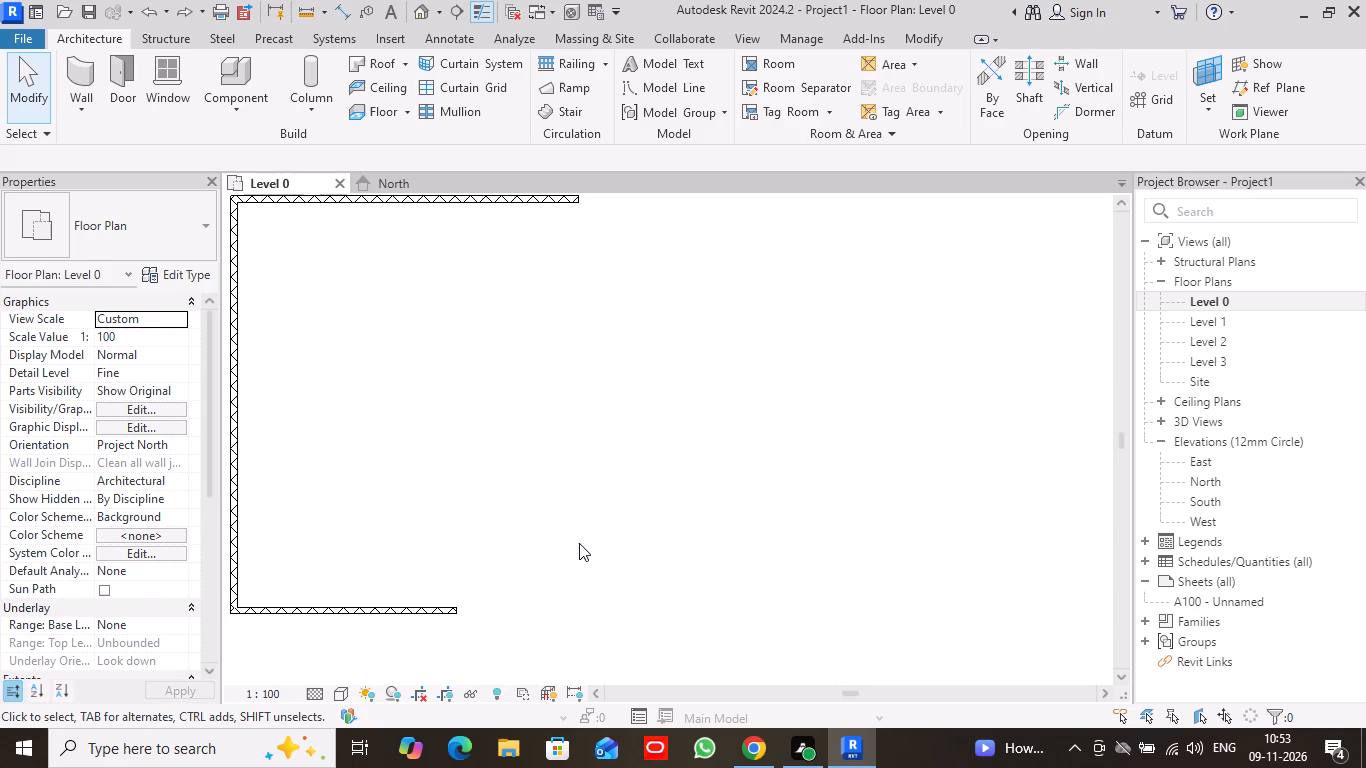
Draw a 50' basic wall south from the east end of the north wall run and end the chain.
click(84, 79)
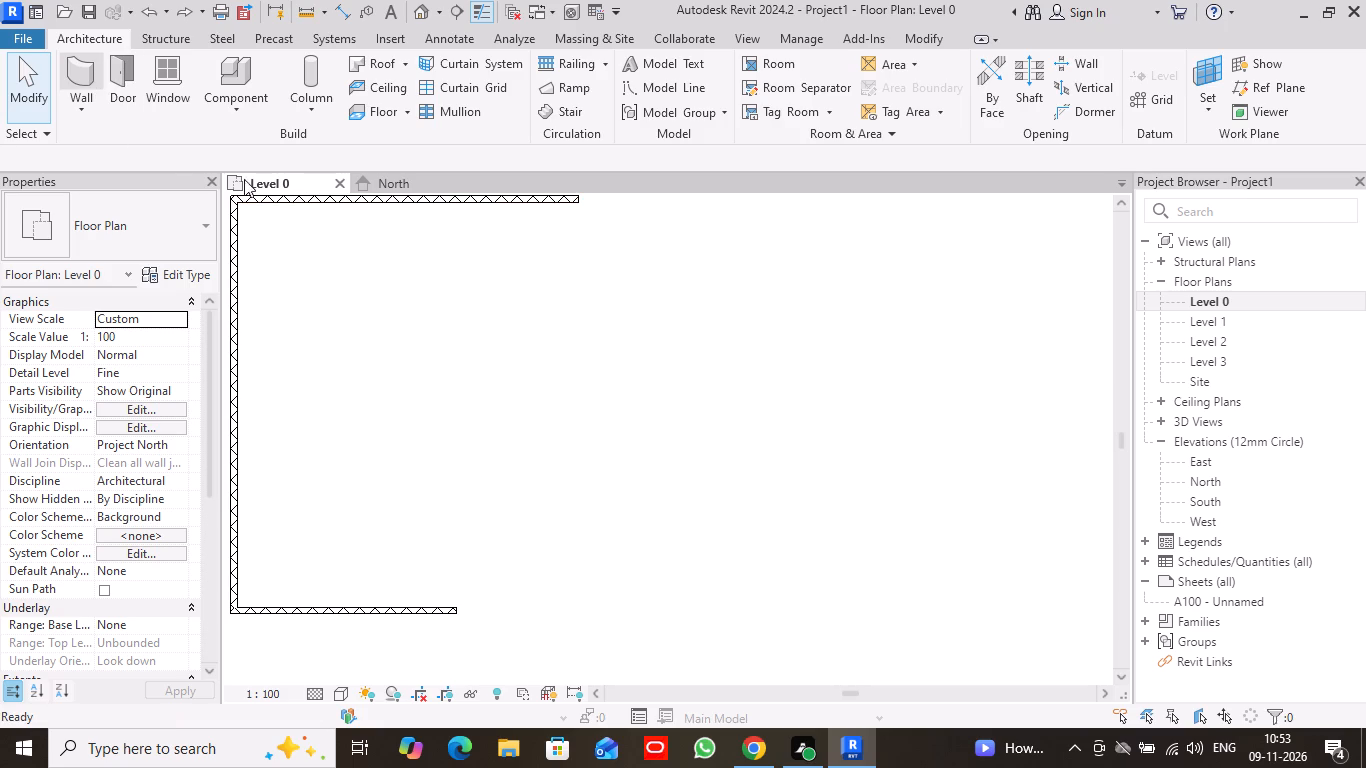
click(579, 199)
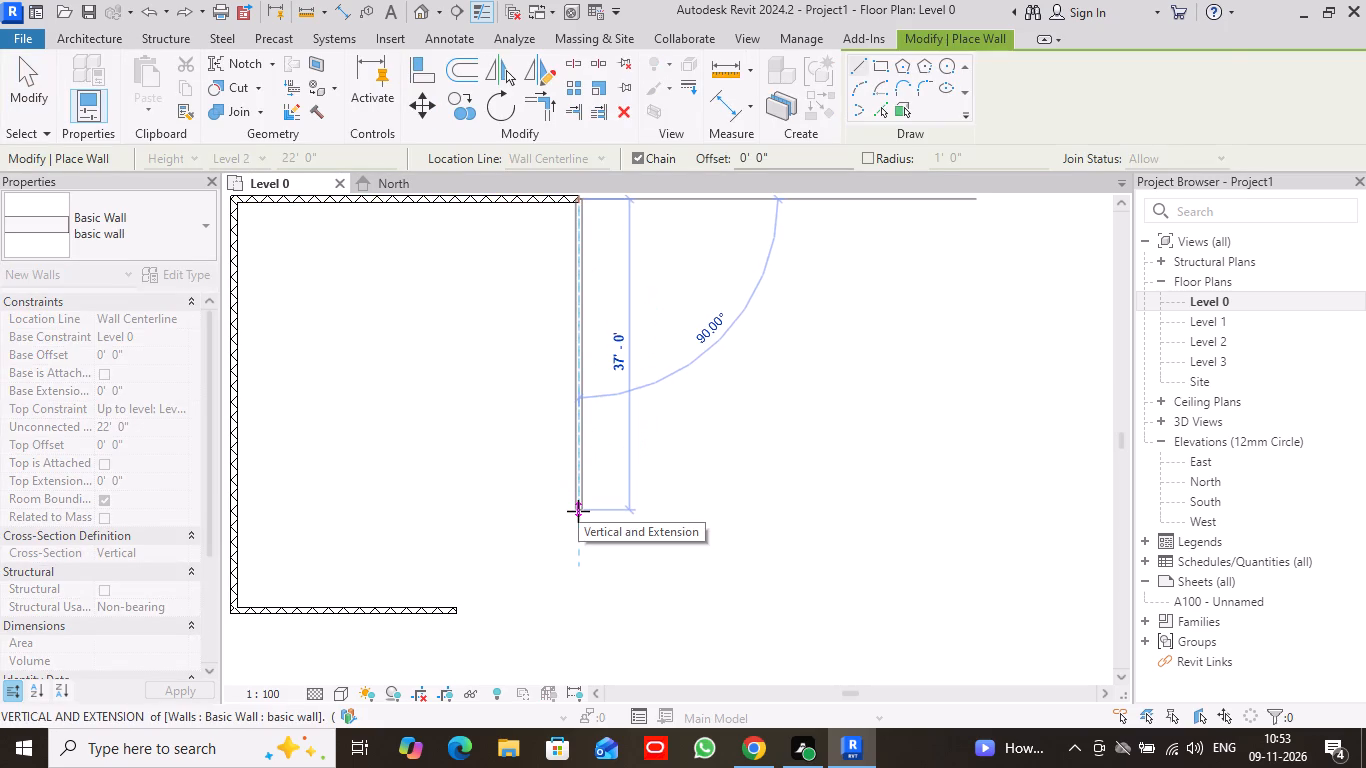
text(50)
key(apostrophe)
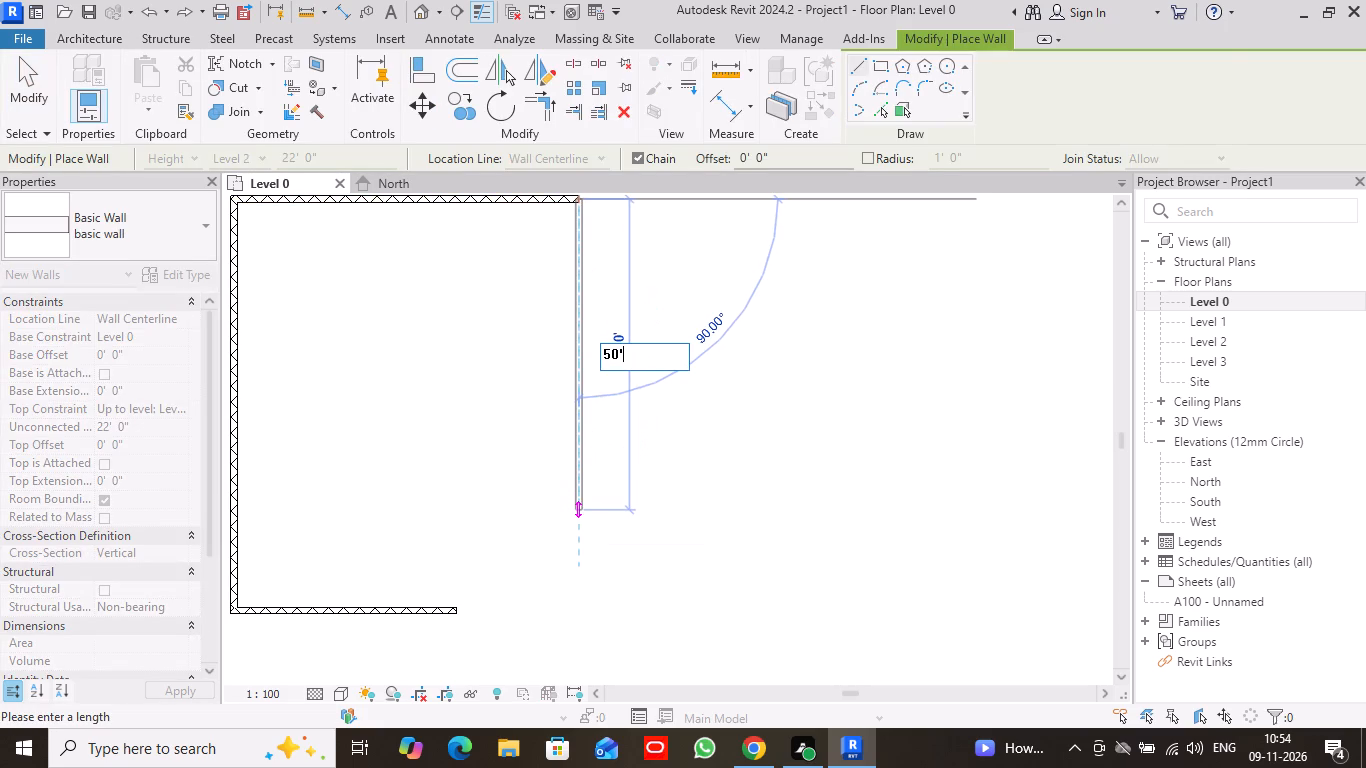
key(Return)
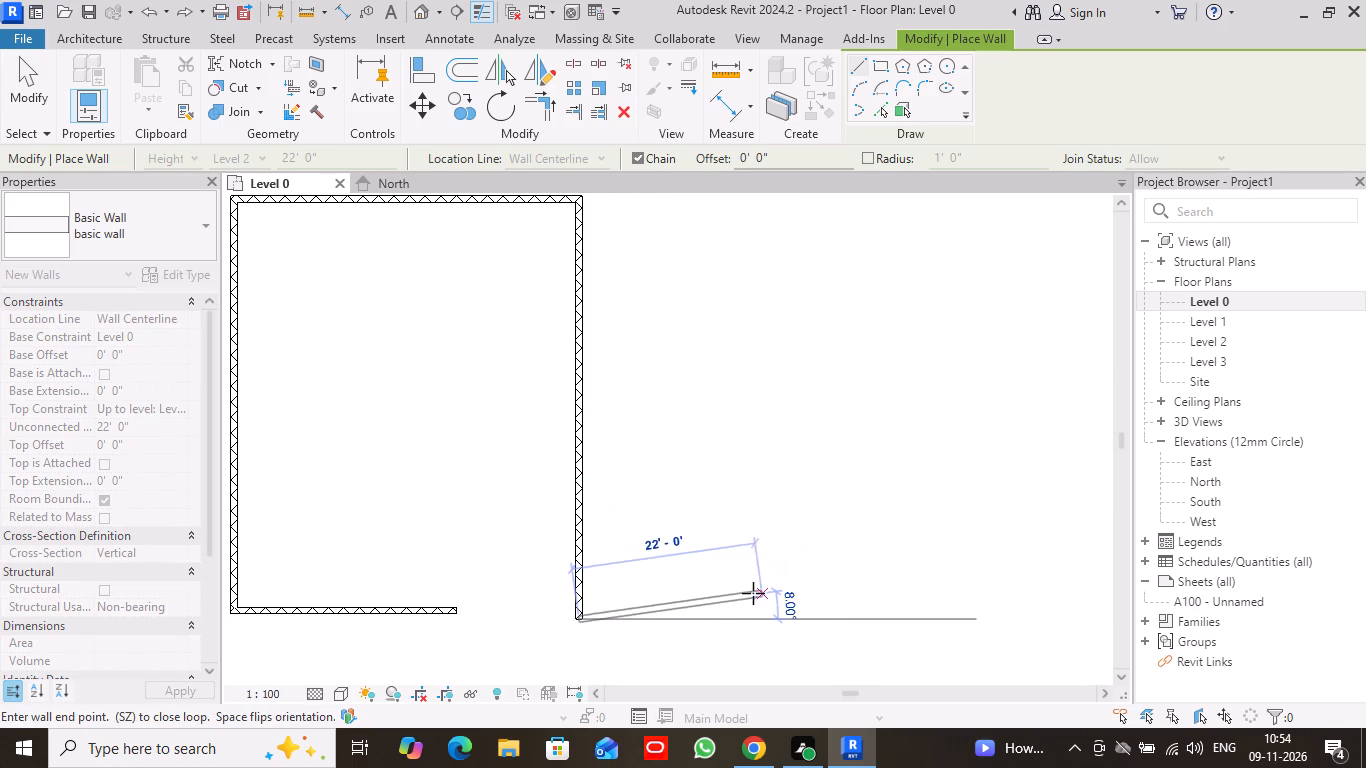
key(Escape)
Extend the east wall south with a 5.5" basic wall segment from the south end of the 50' wall.
middle_drag(684, 640, 683, 499)
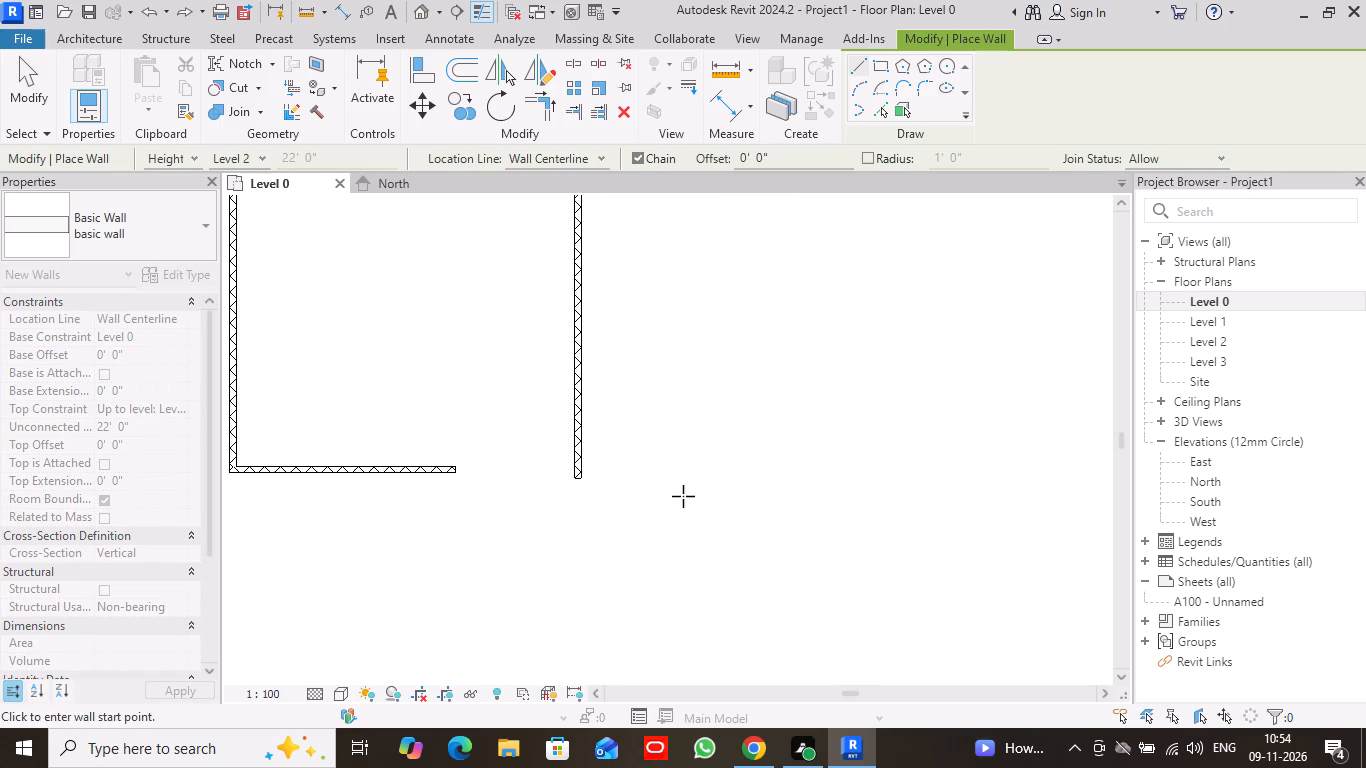
scroll(674, 513, down, 1)
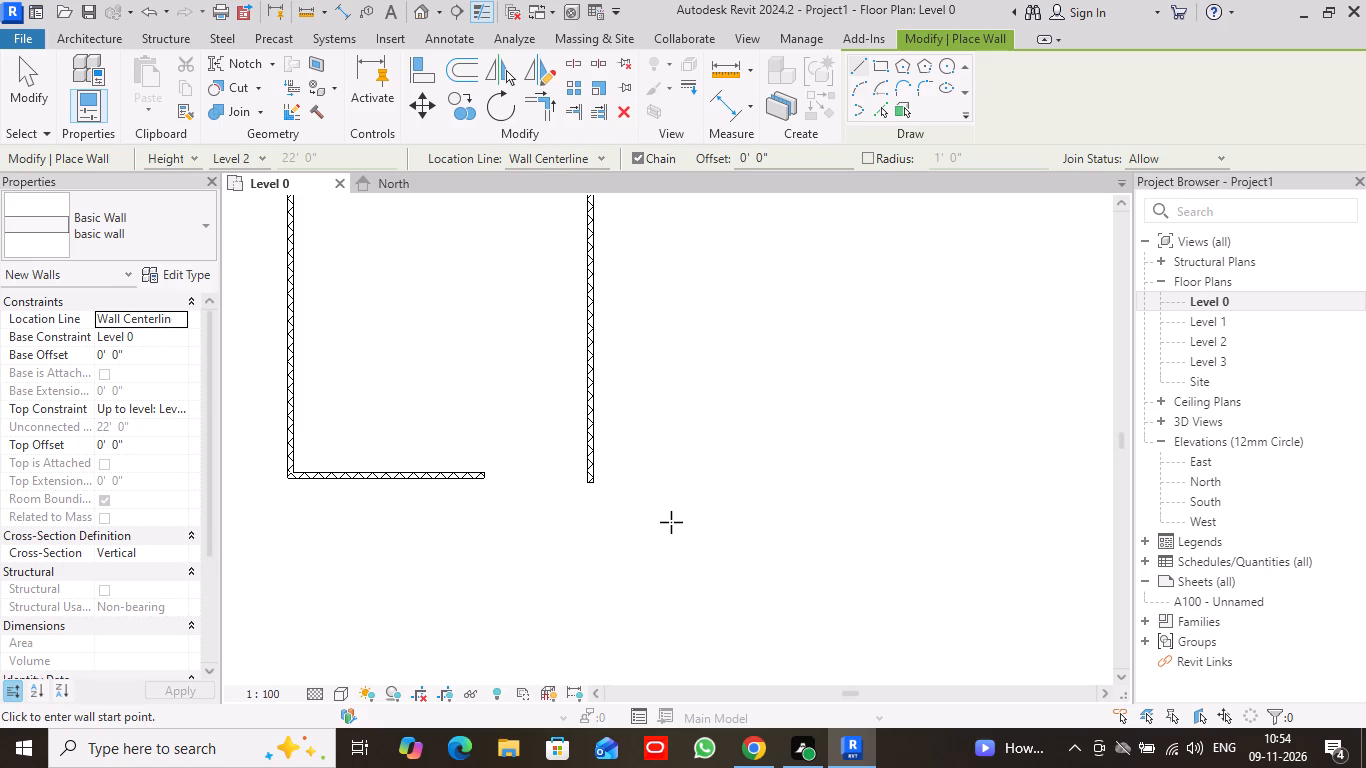
scroll(671, 522, down, 3)
middle_drag(609, 574, 626, 512)
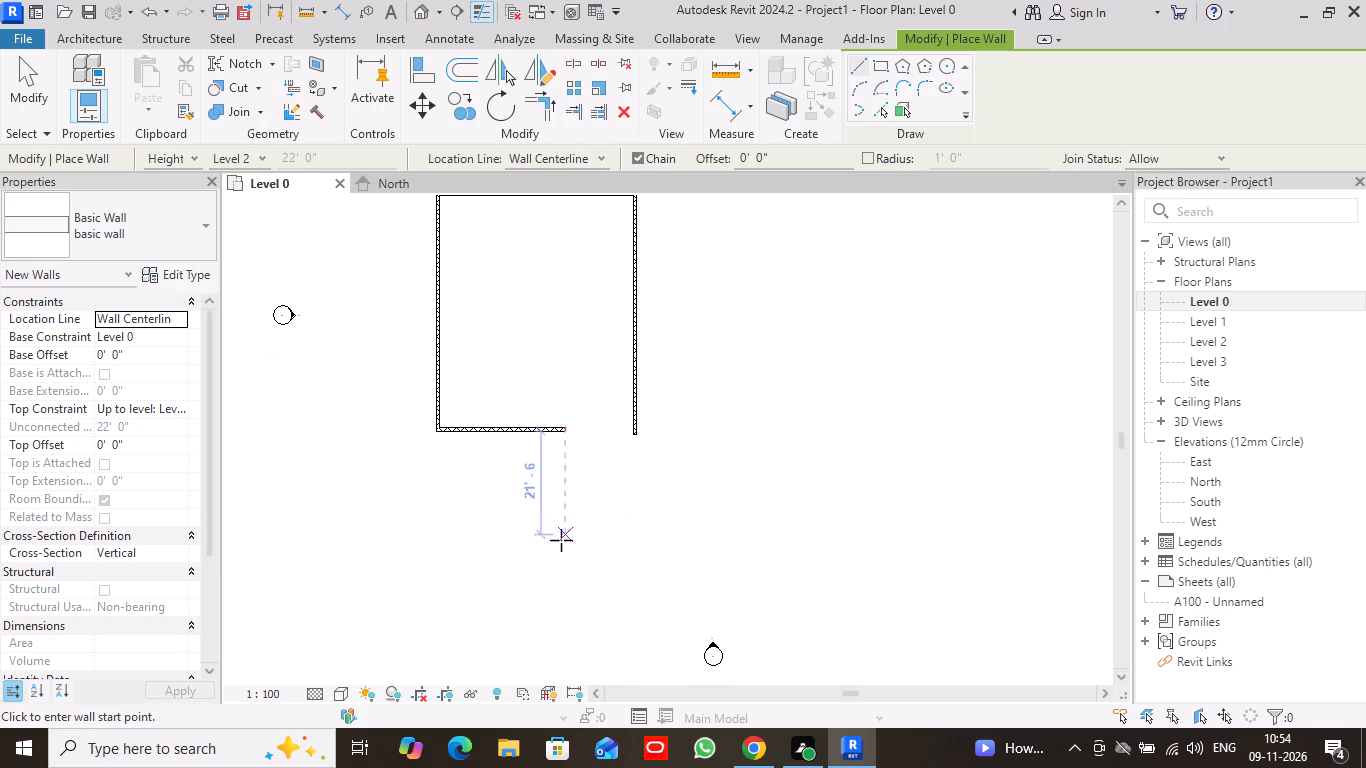
click(100, 39)
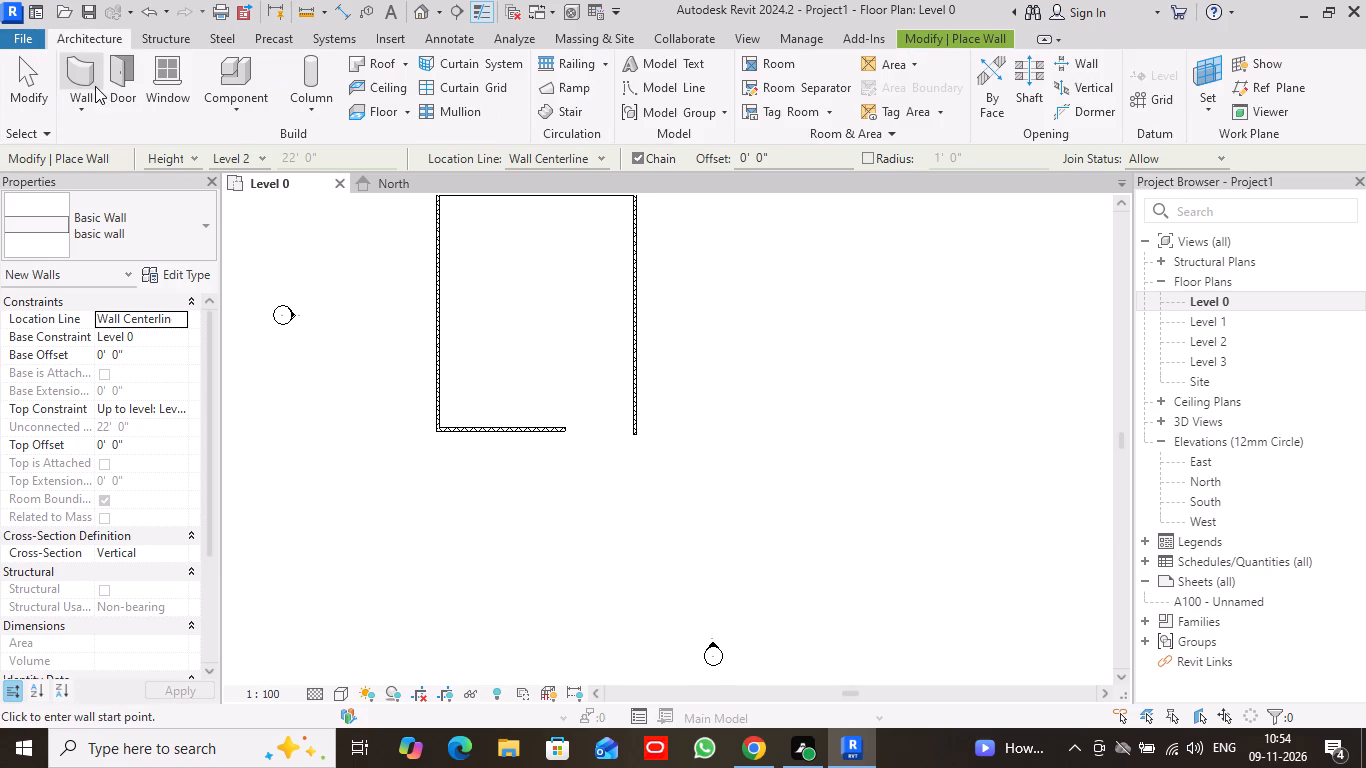
click(89, 82)
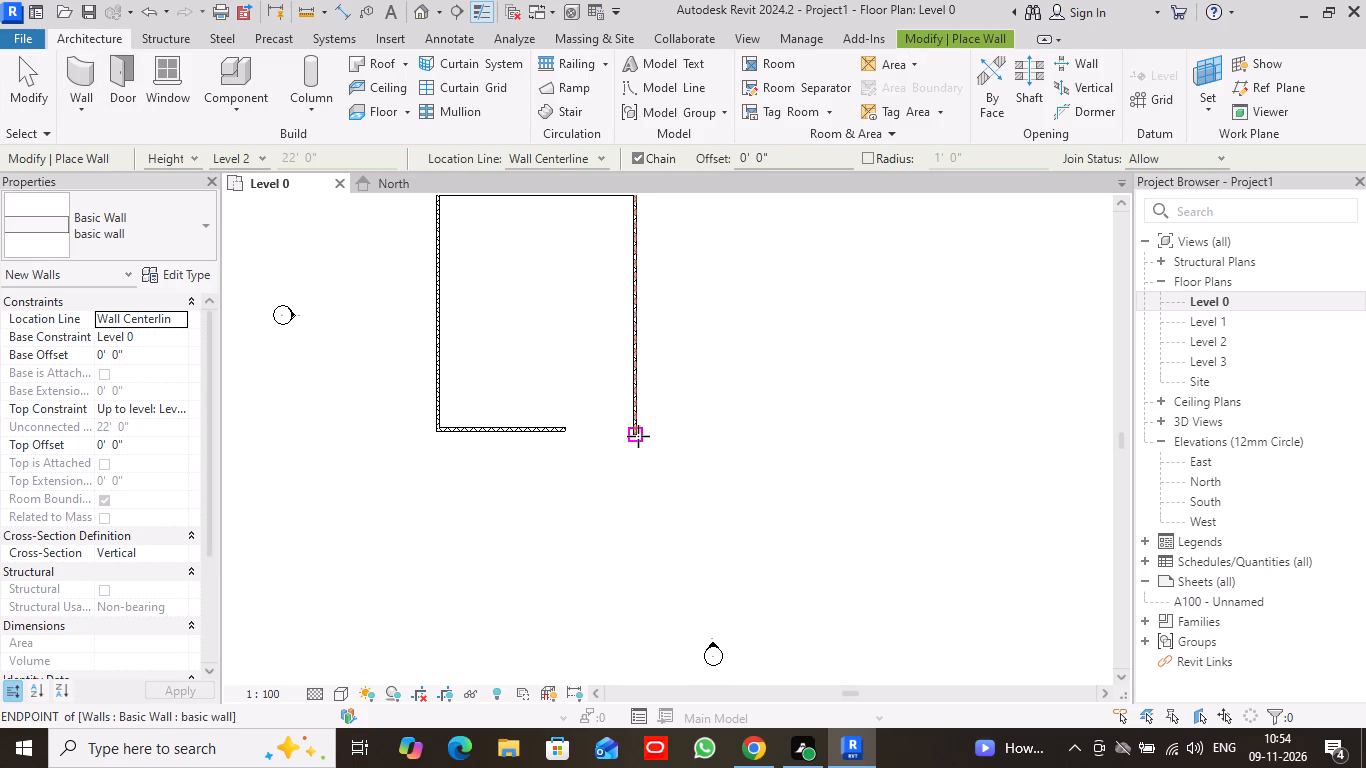
click(634, 435)
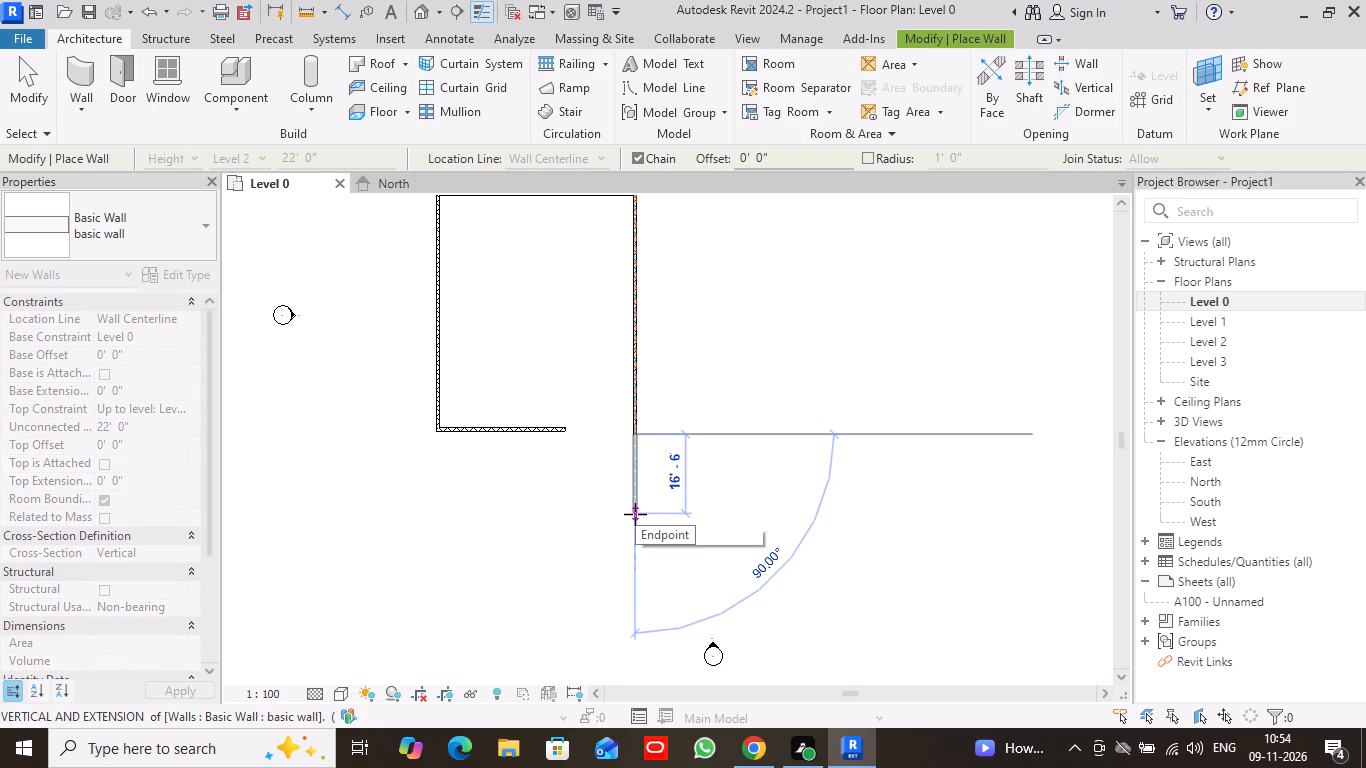
key(5)
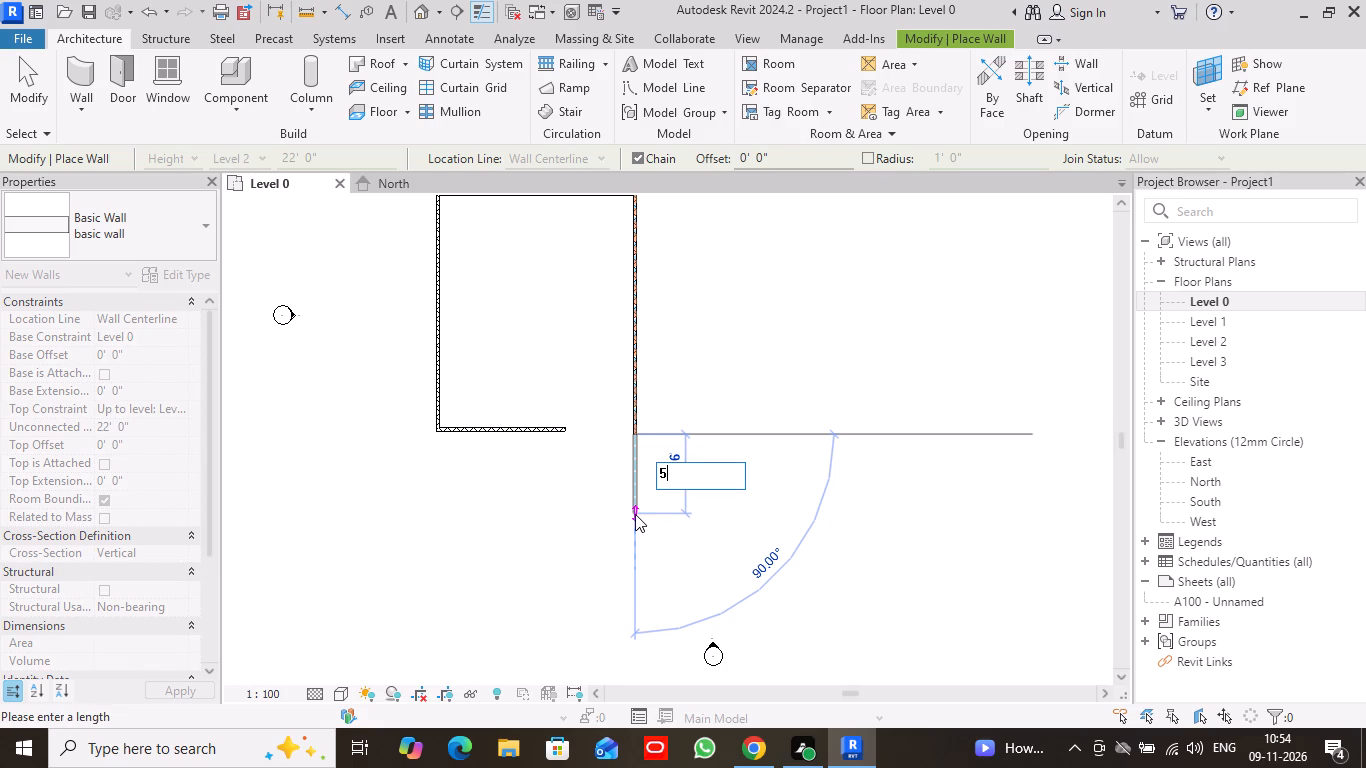
text(.5)
key(shift+quotedbl)
key(Return)
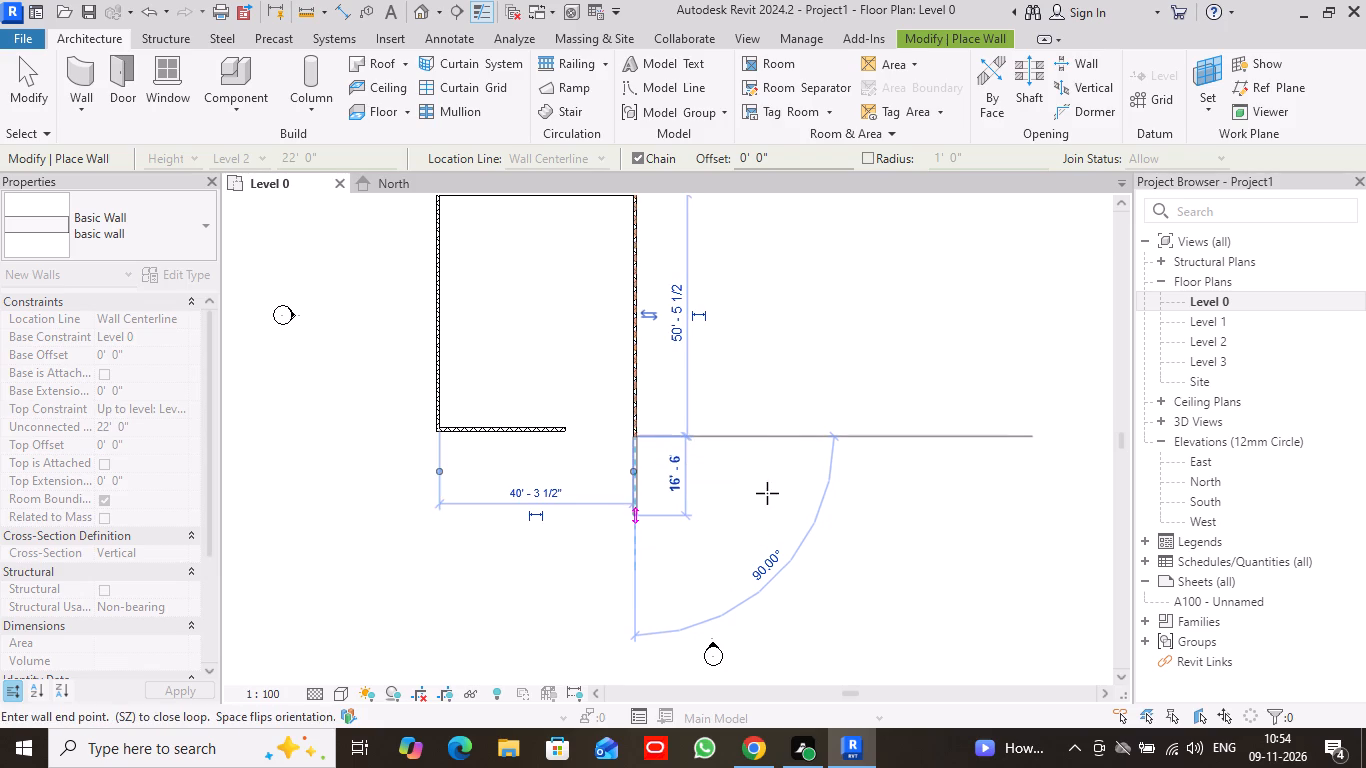
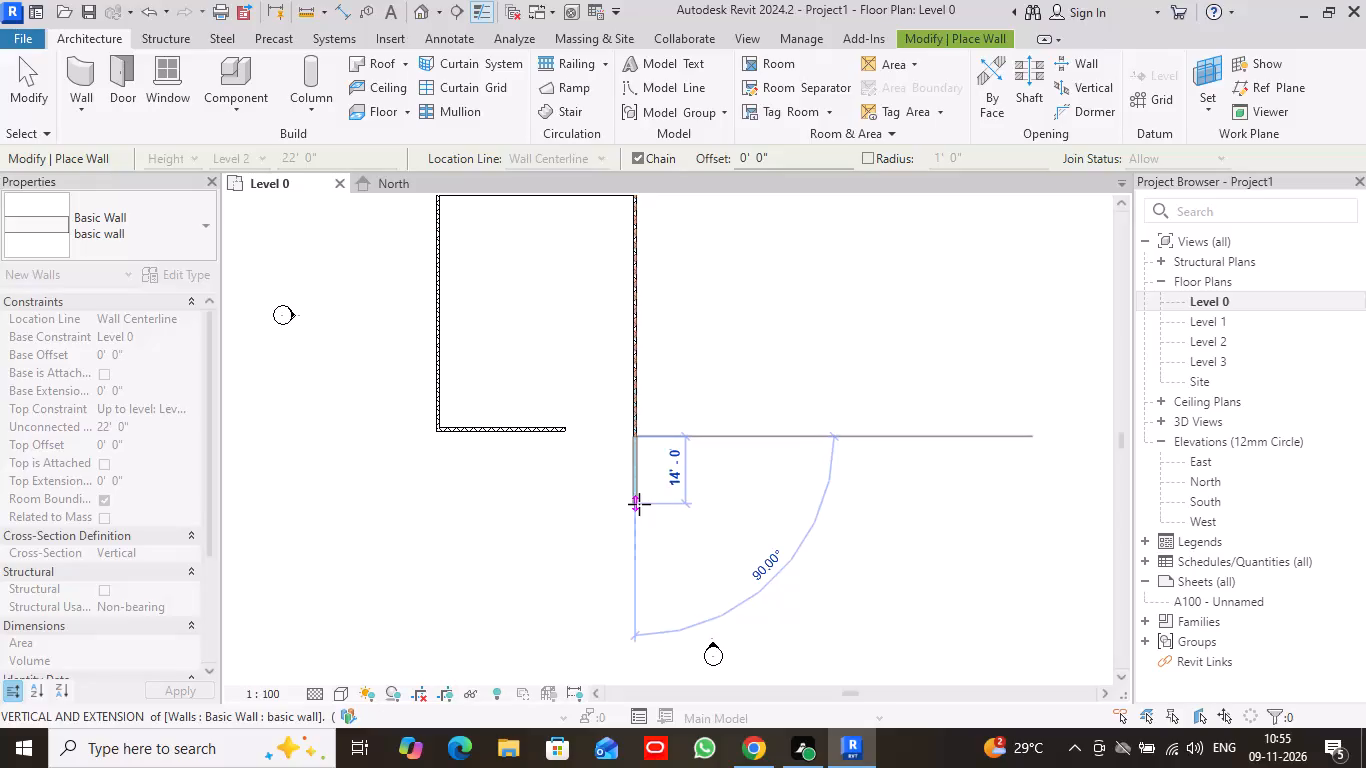
End the wall chain and inspect the lengths and spacing of the west, south, north and east walls.
scroll(639, 504, down, 1)
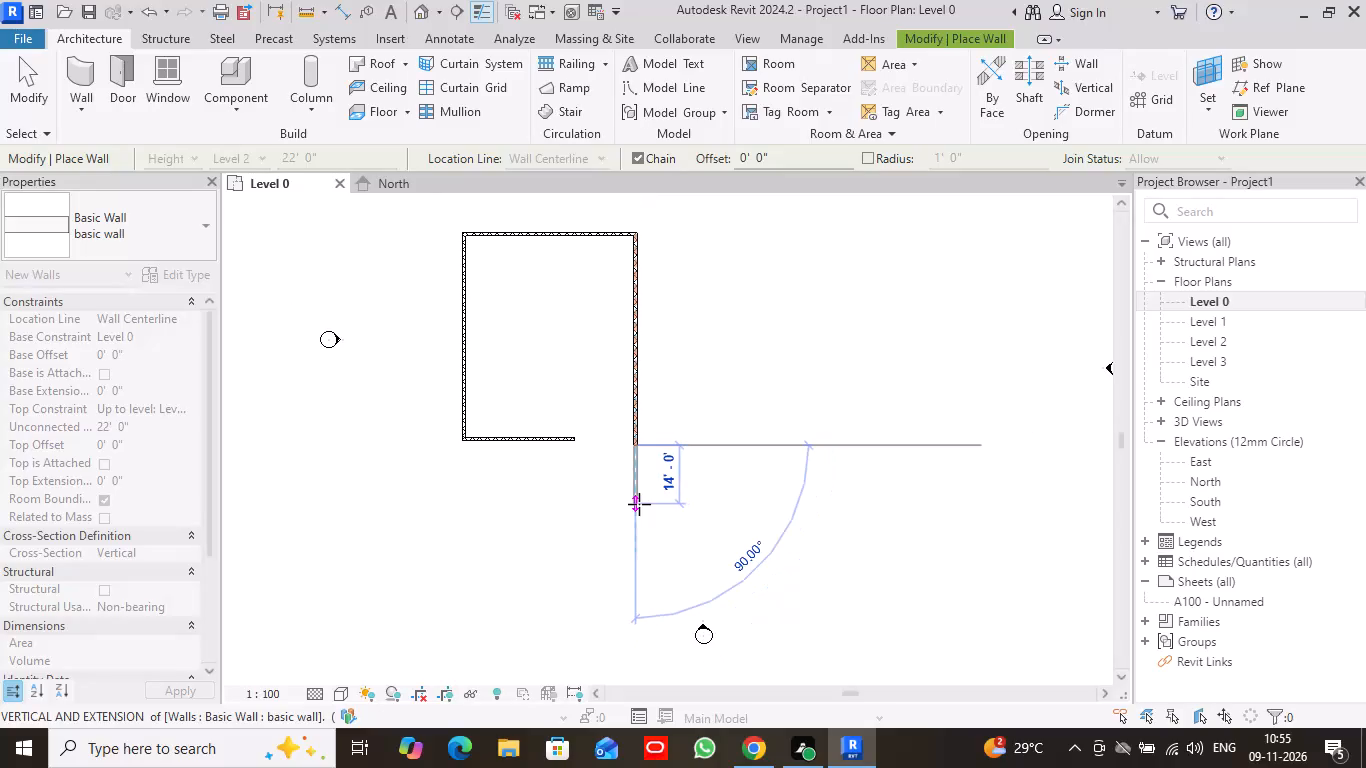
middle_drag(639, 504, 639, 565)
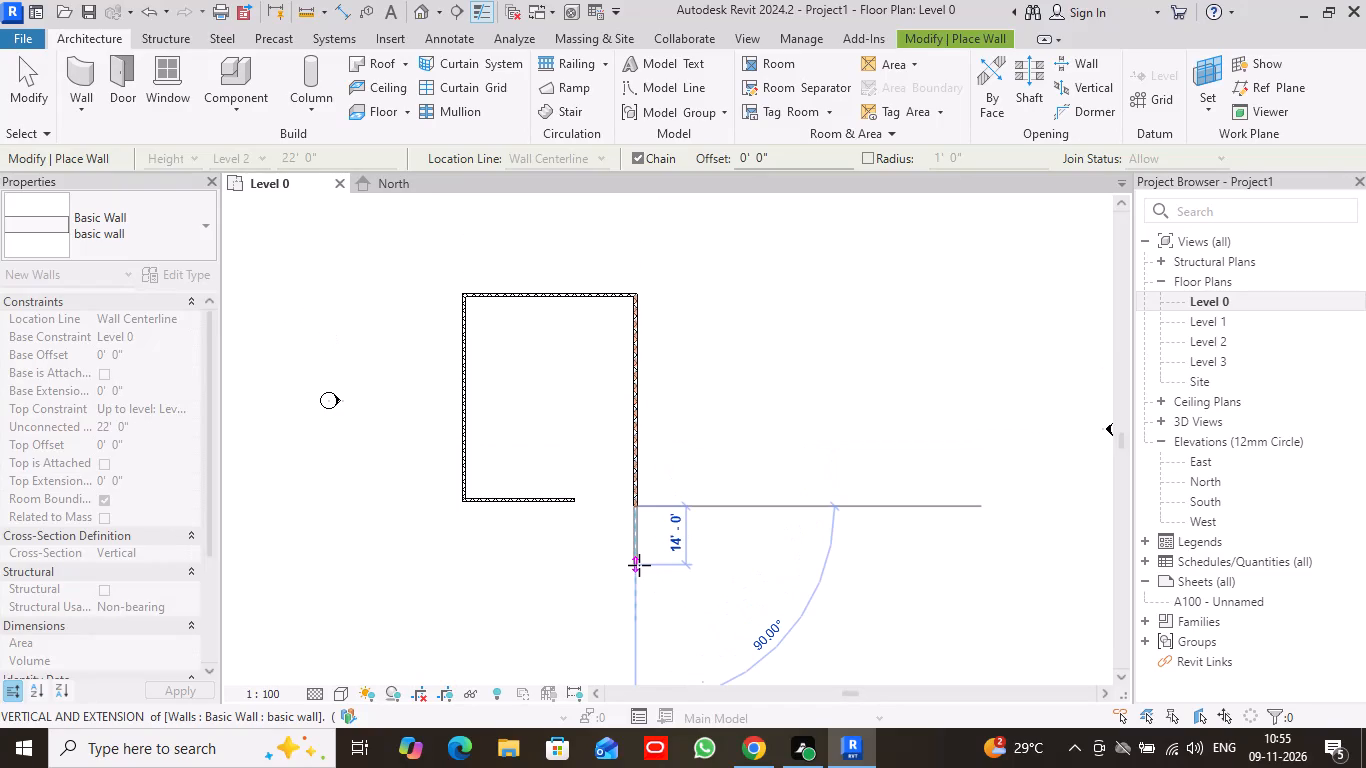
key(Escape)
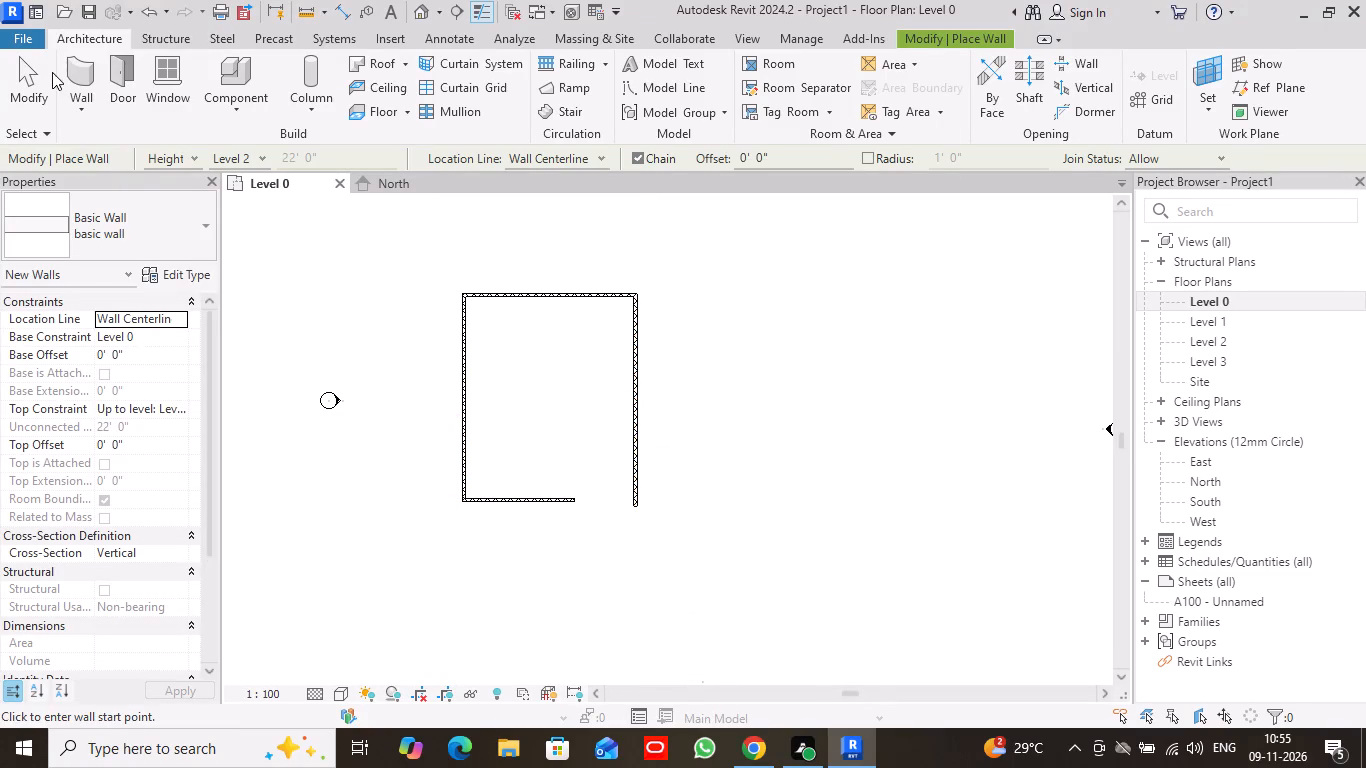
click(30, 72)
click(463, 381)
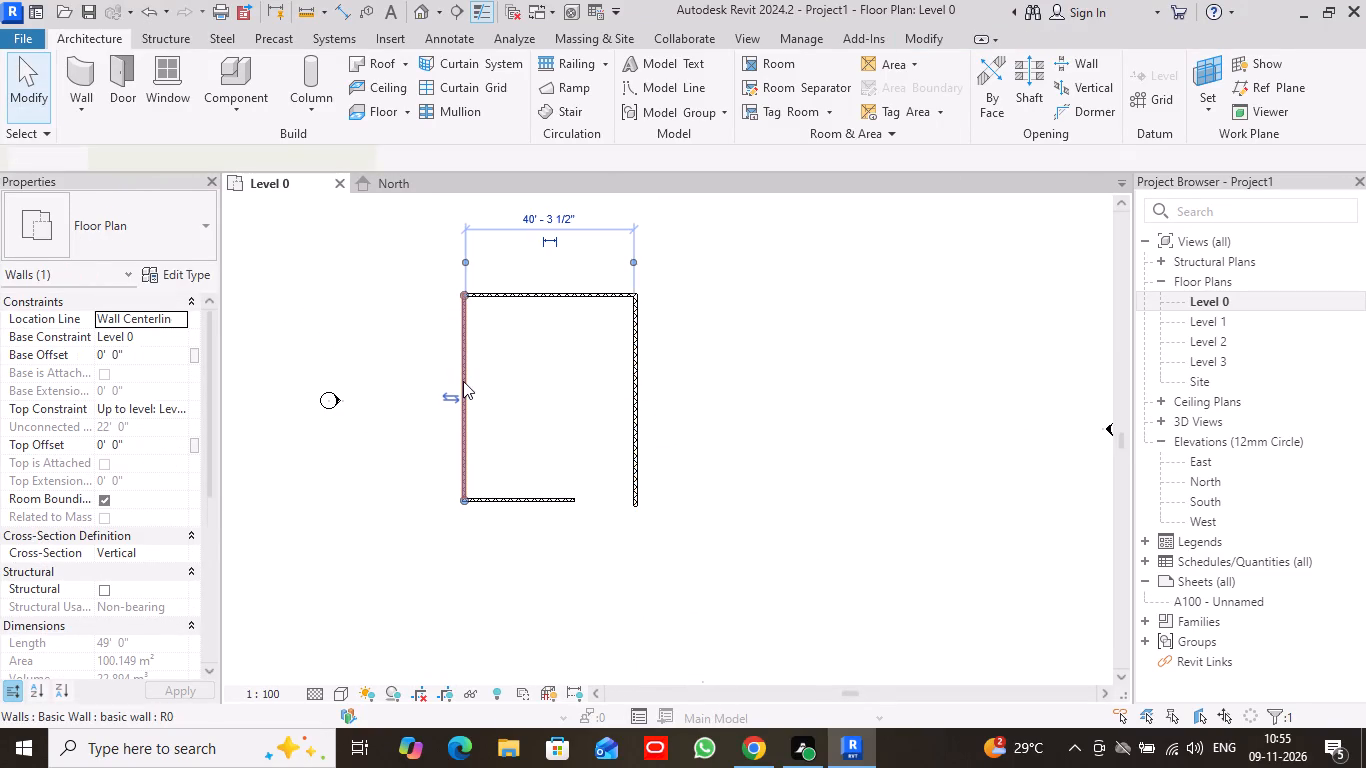
click(503, 499)
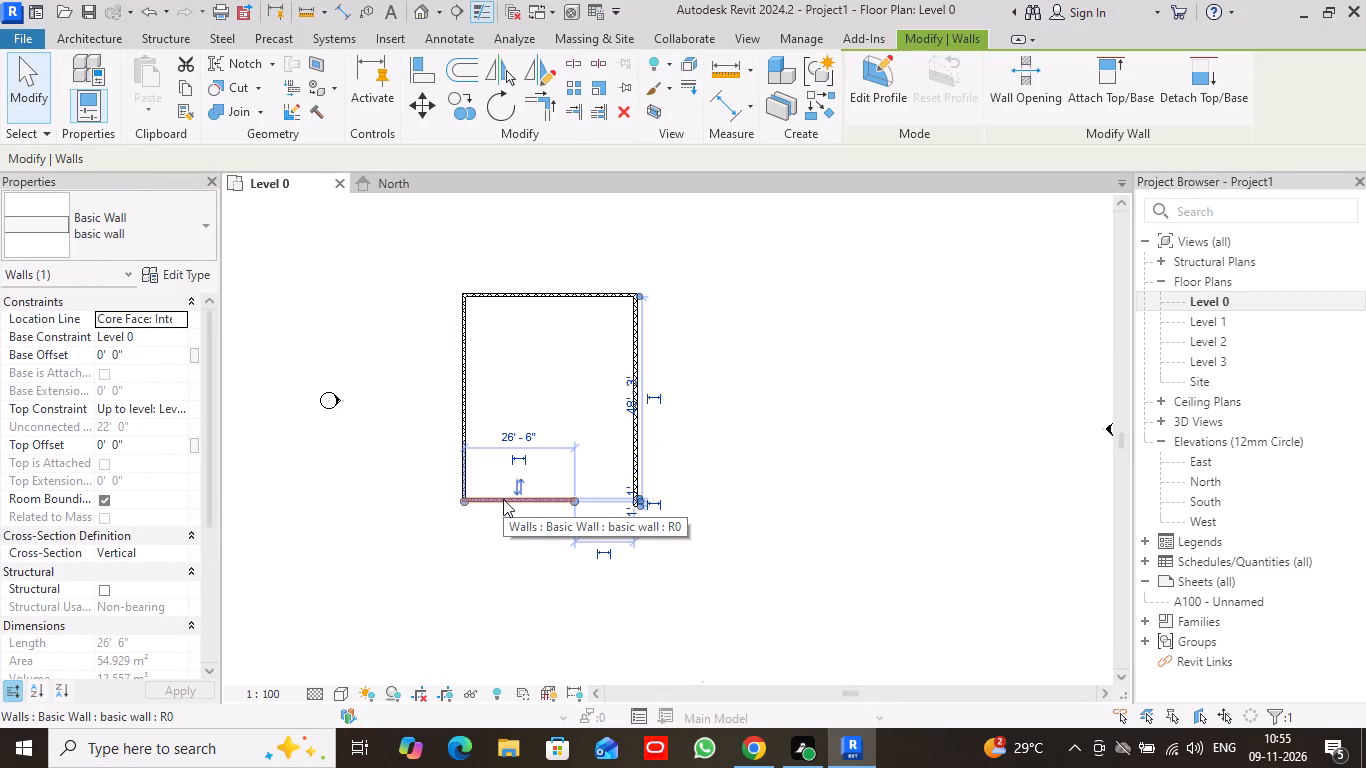
click(549, 295)
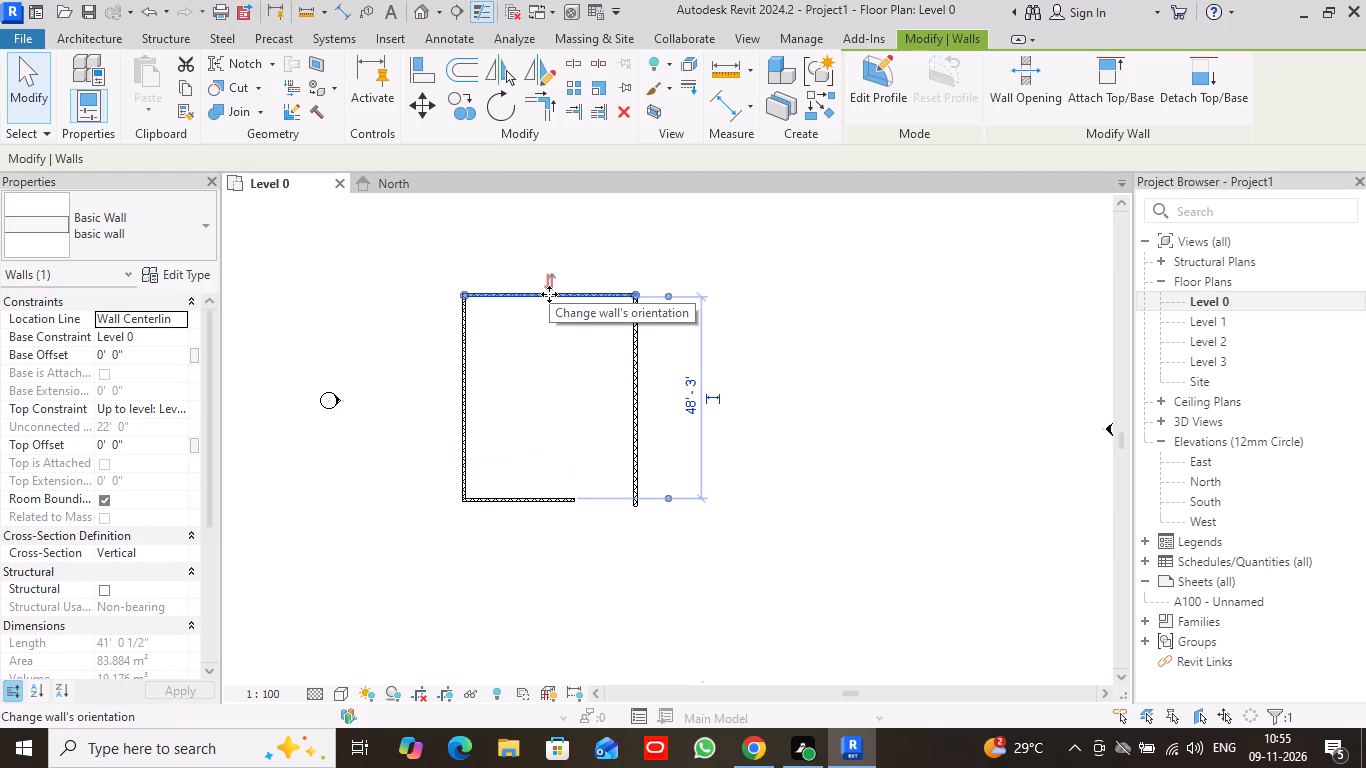
click(464, 356)
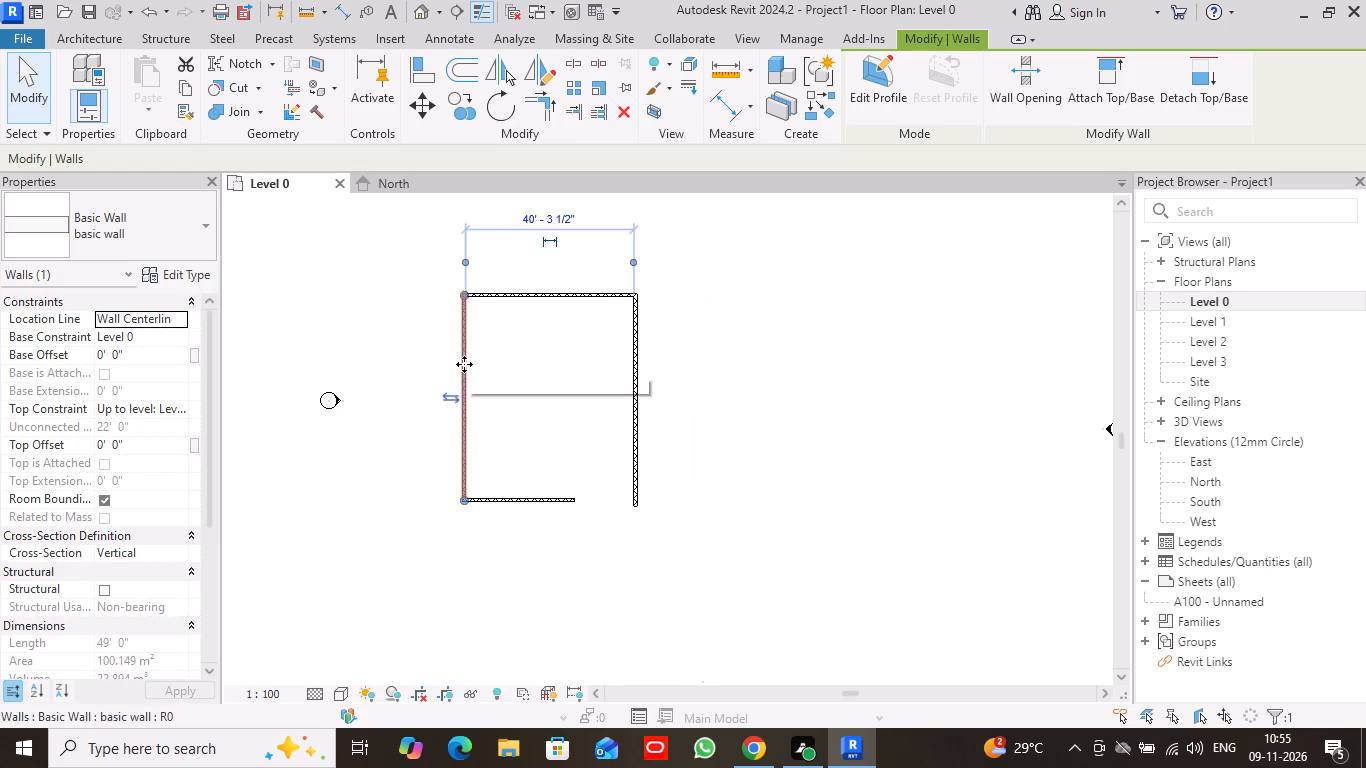
click(519, 502)
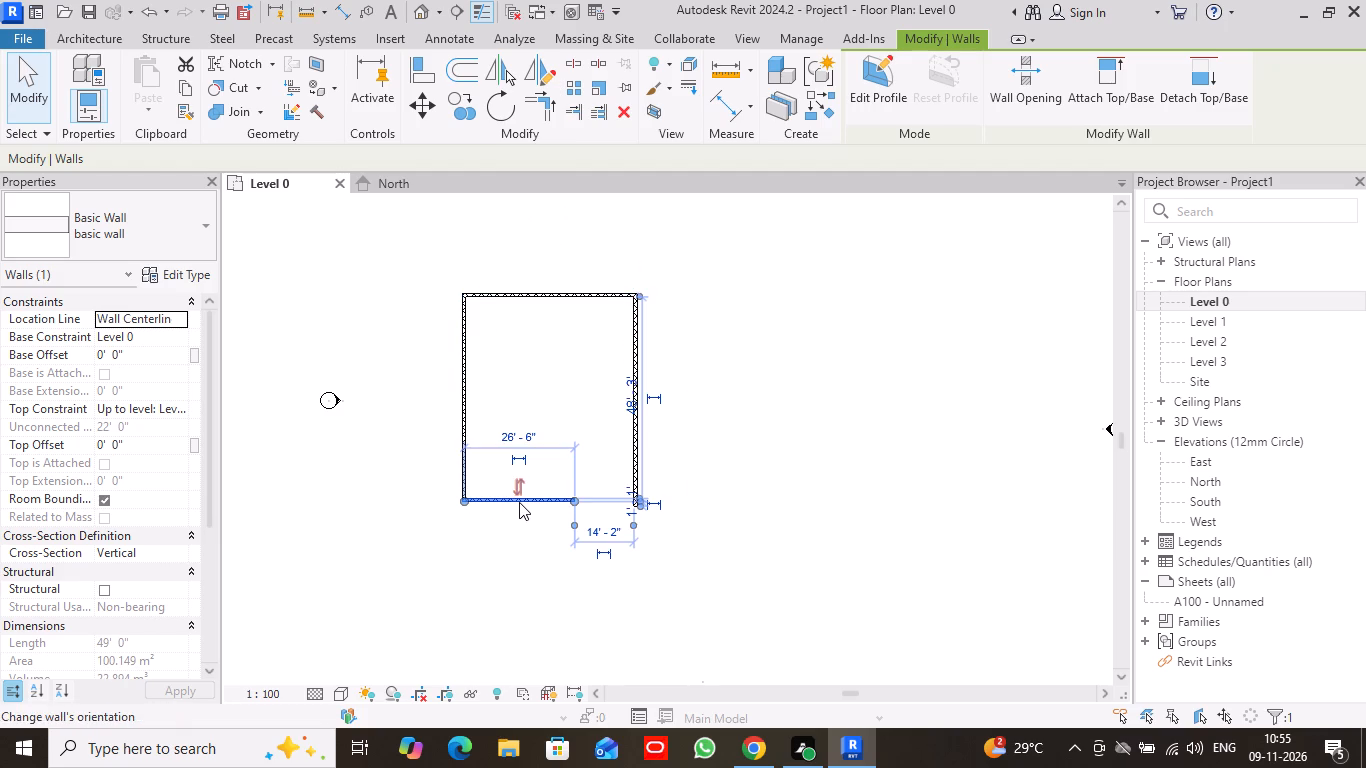
click(632, 340)
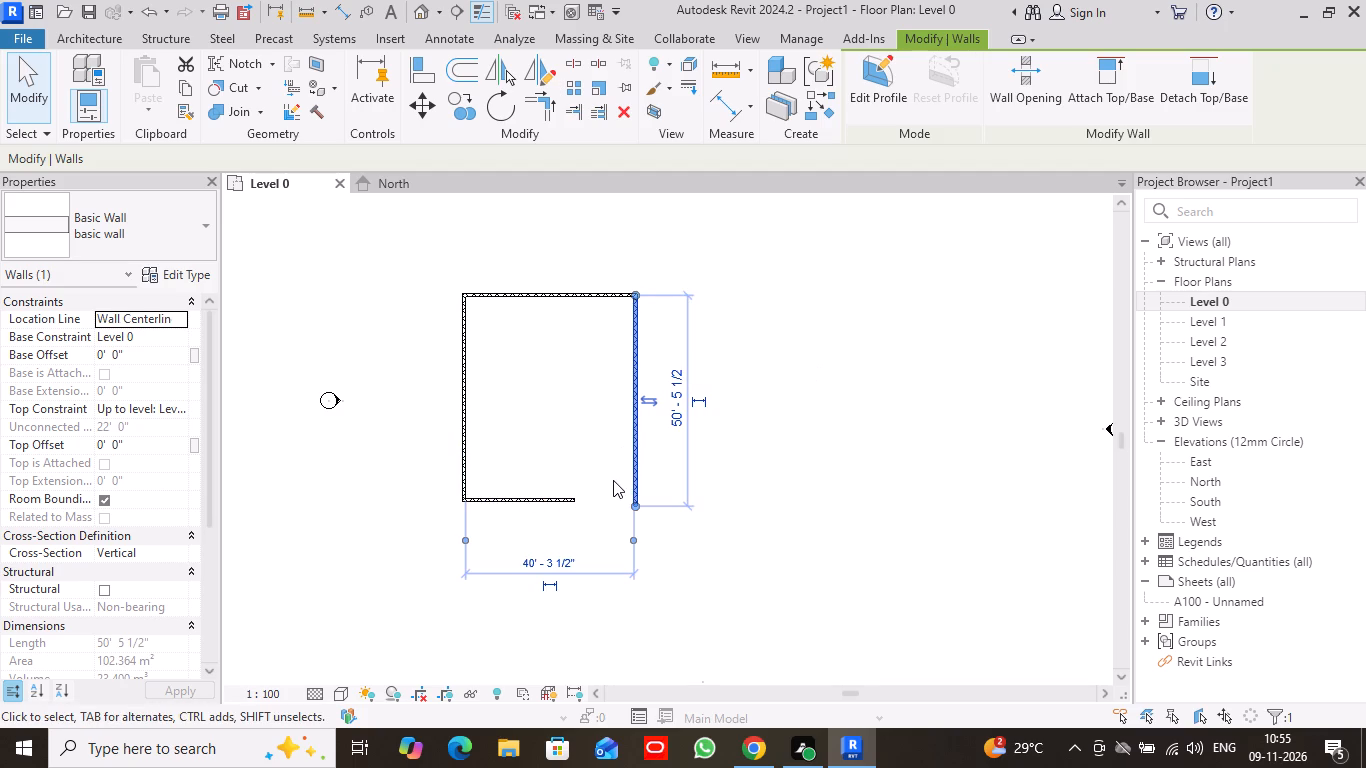
click(462, 396)
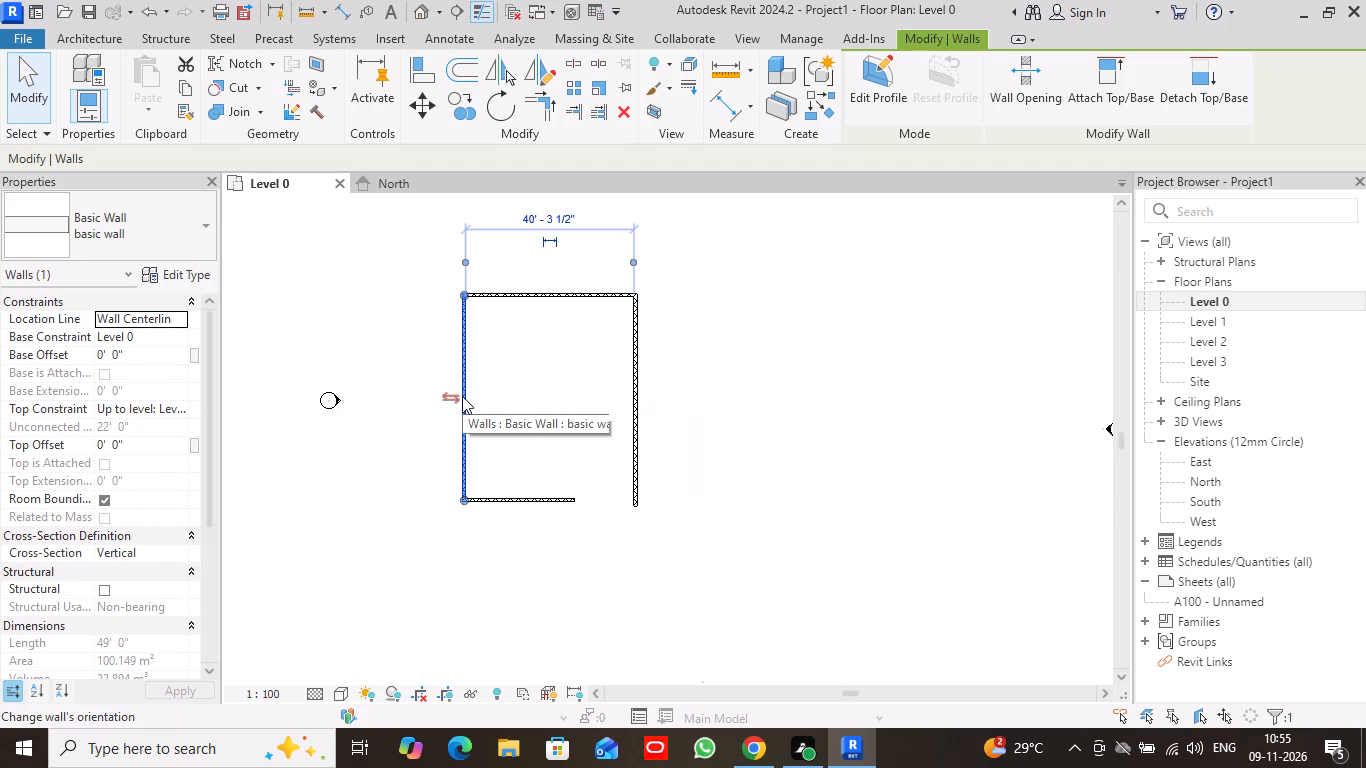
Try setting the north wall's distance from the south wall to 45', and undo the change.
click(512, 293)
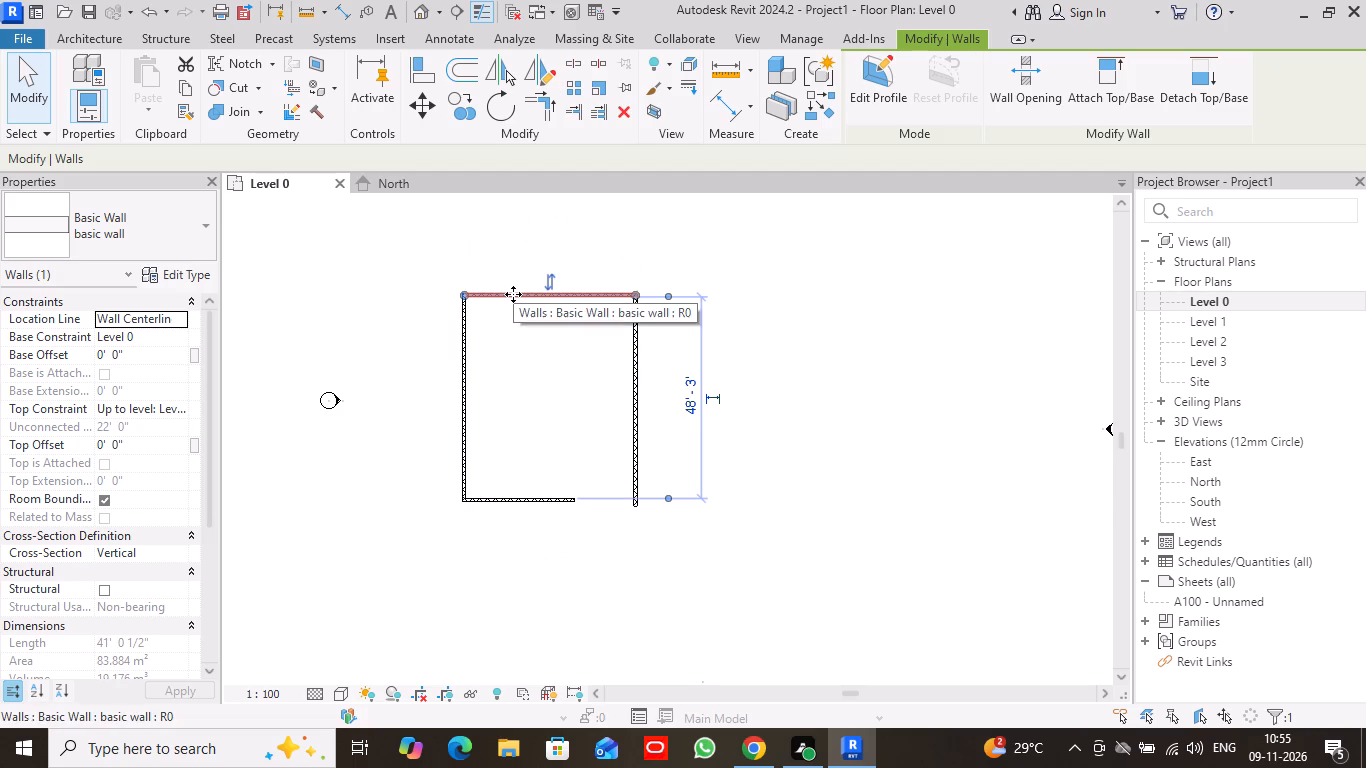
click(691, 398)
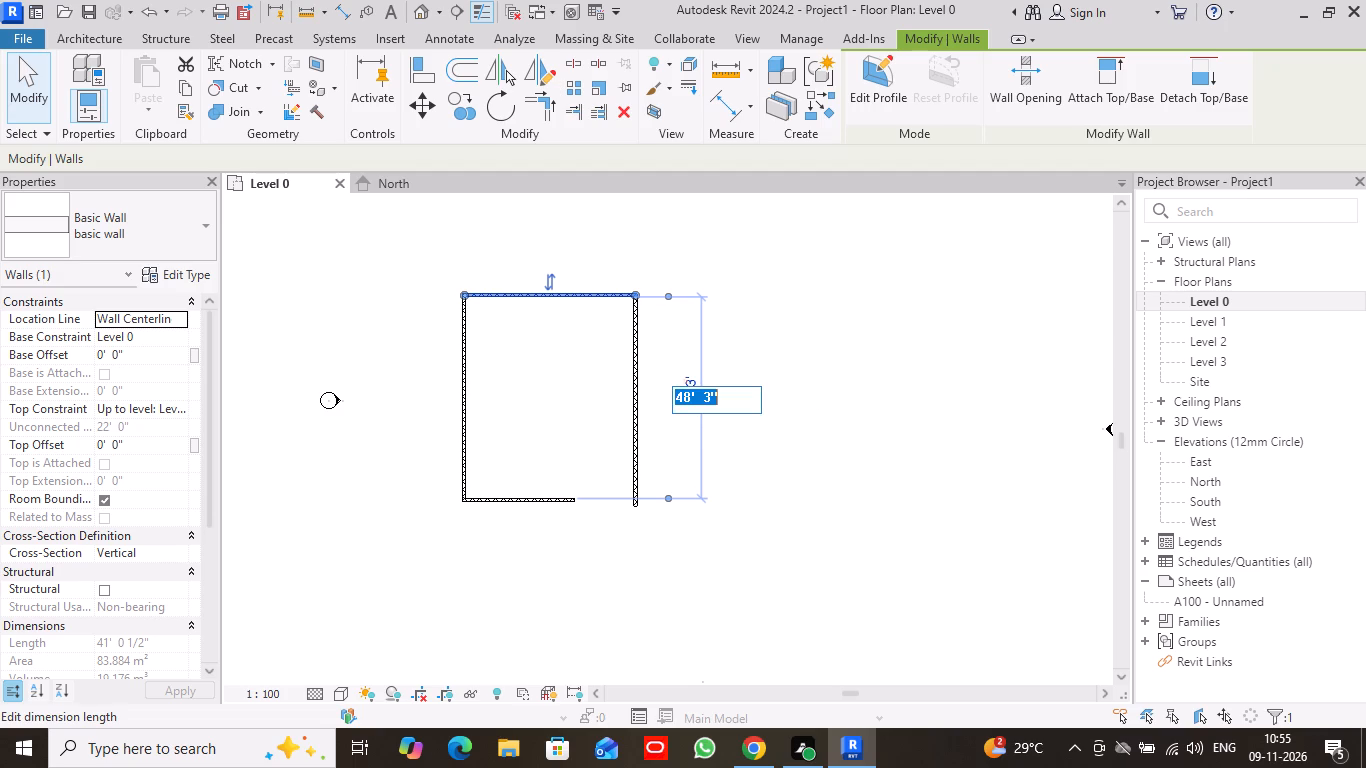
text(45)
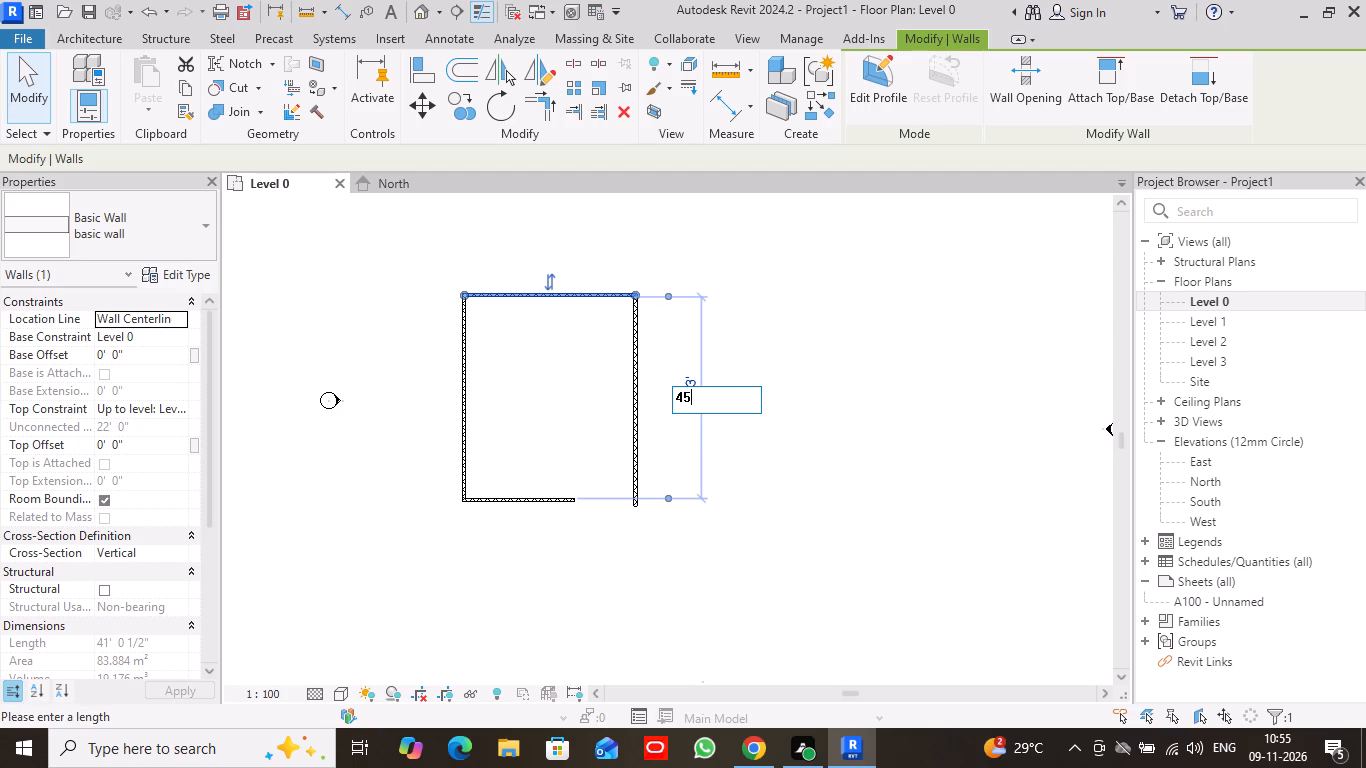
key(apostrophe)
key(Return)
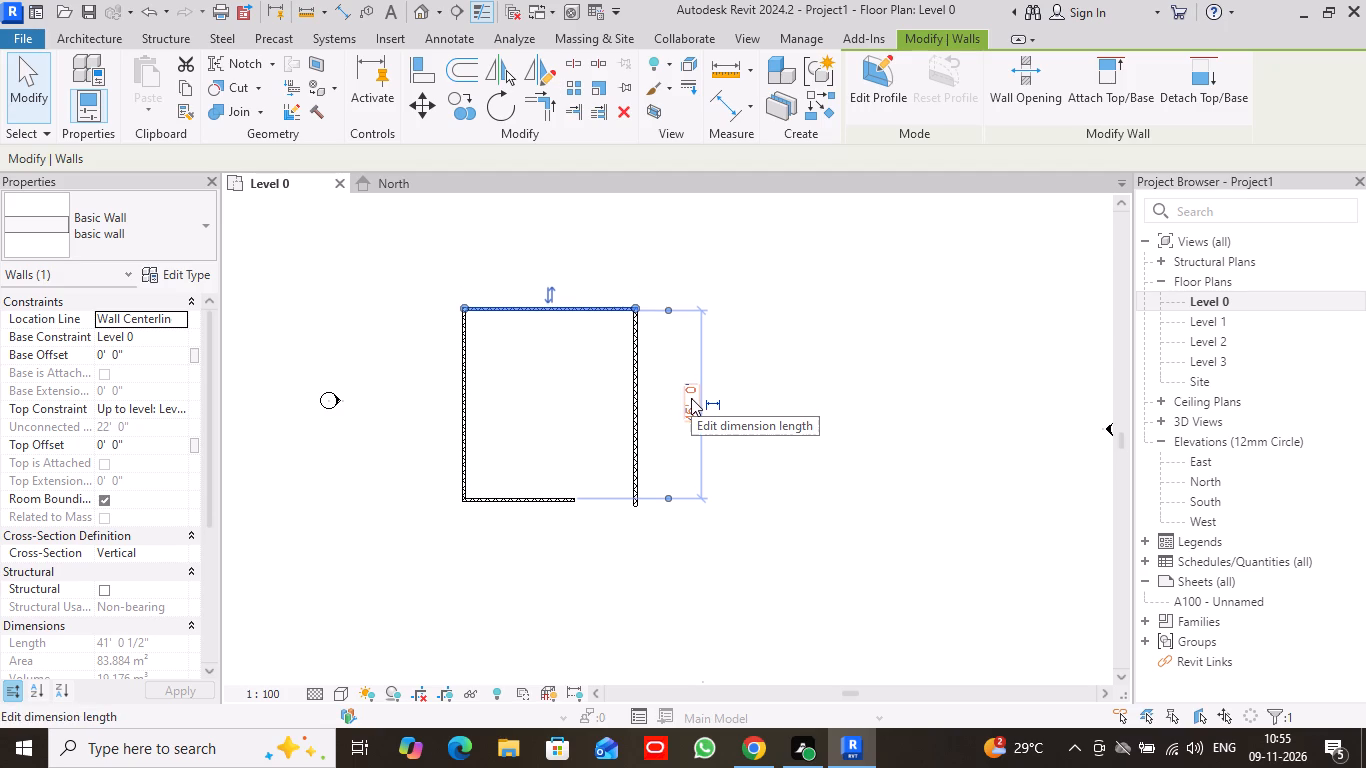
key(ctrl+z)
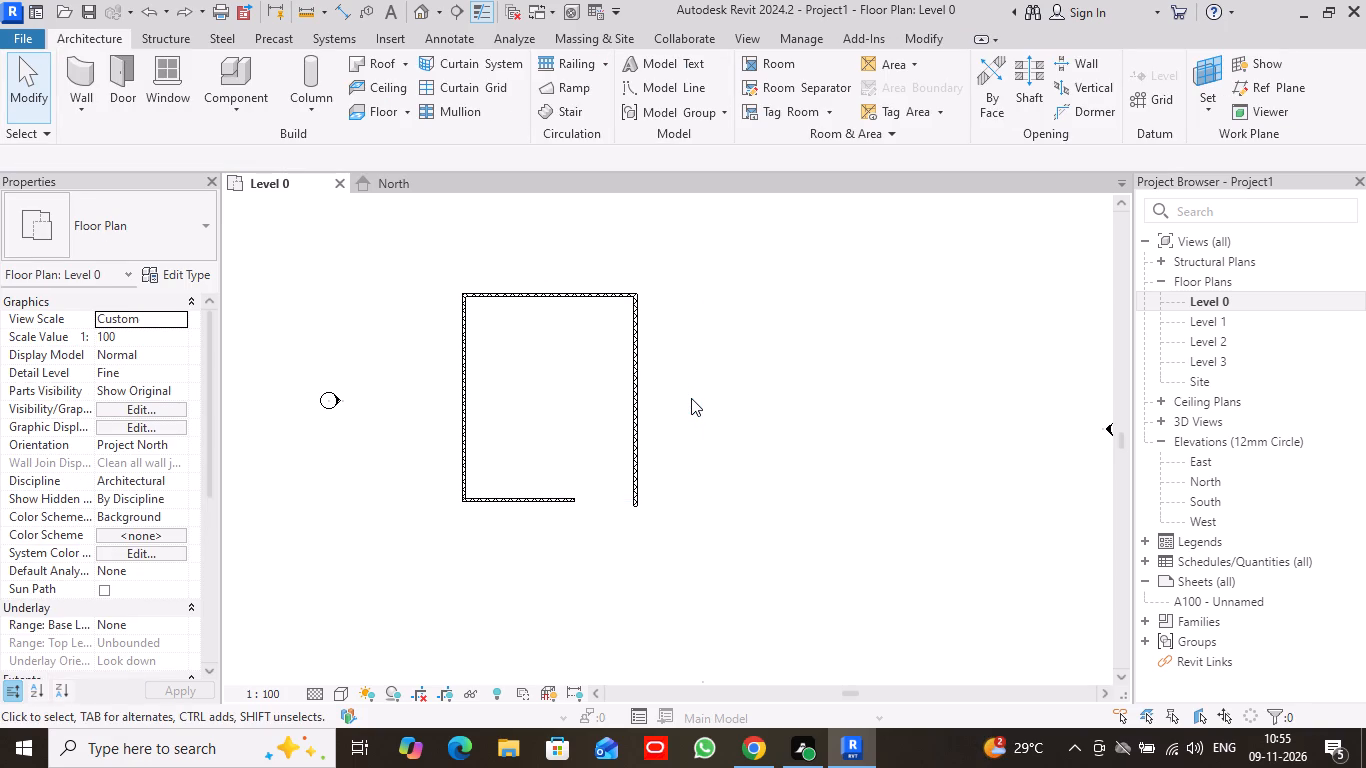
Delete the west wall.
click(464, 369)
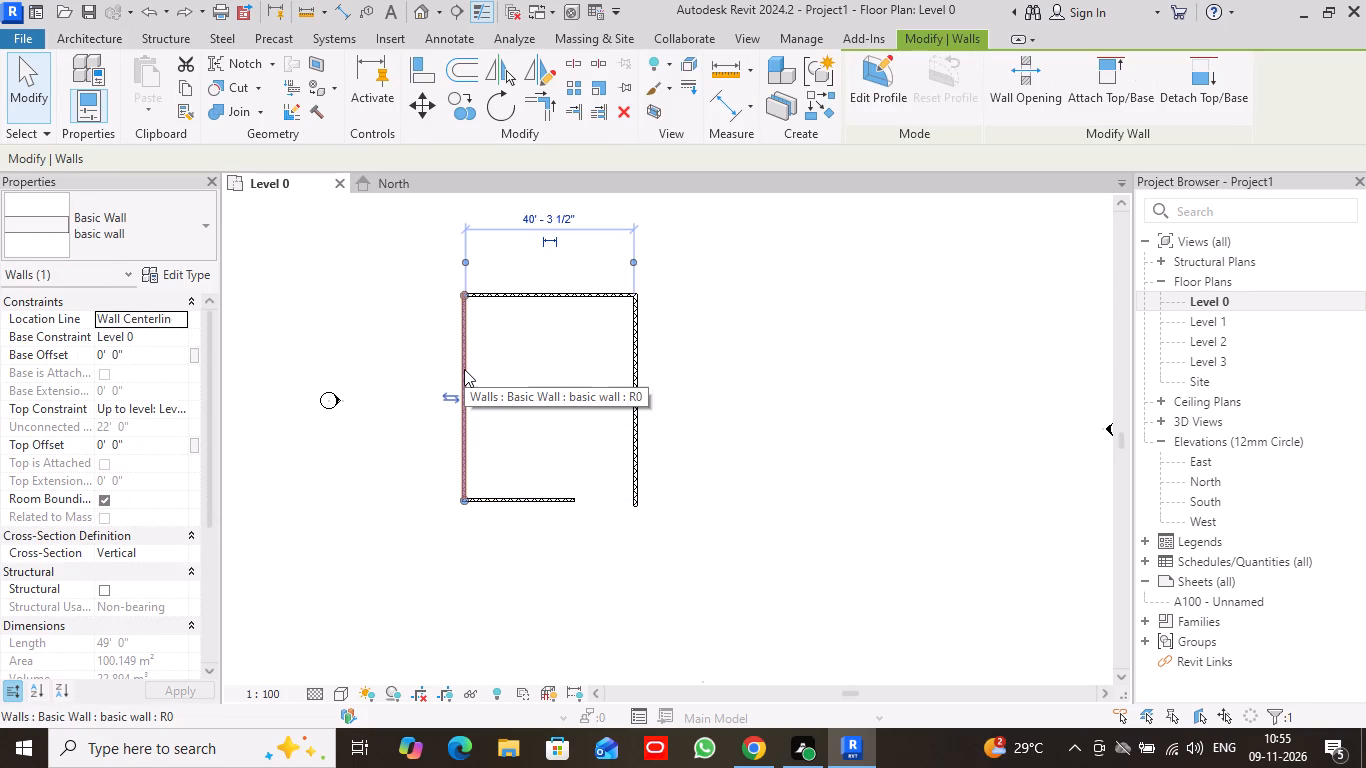
key(Delete)
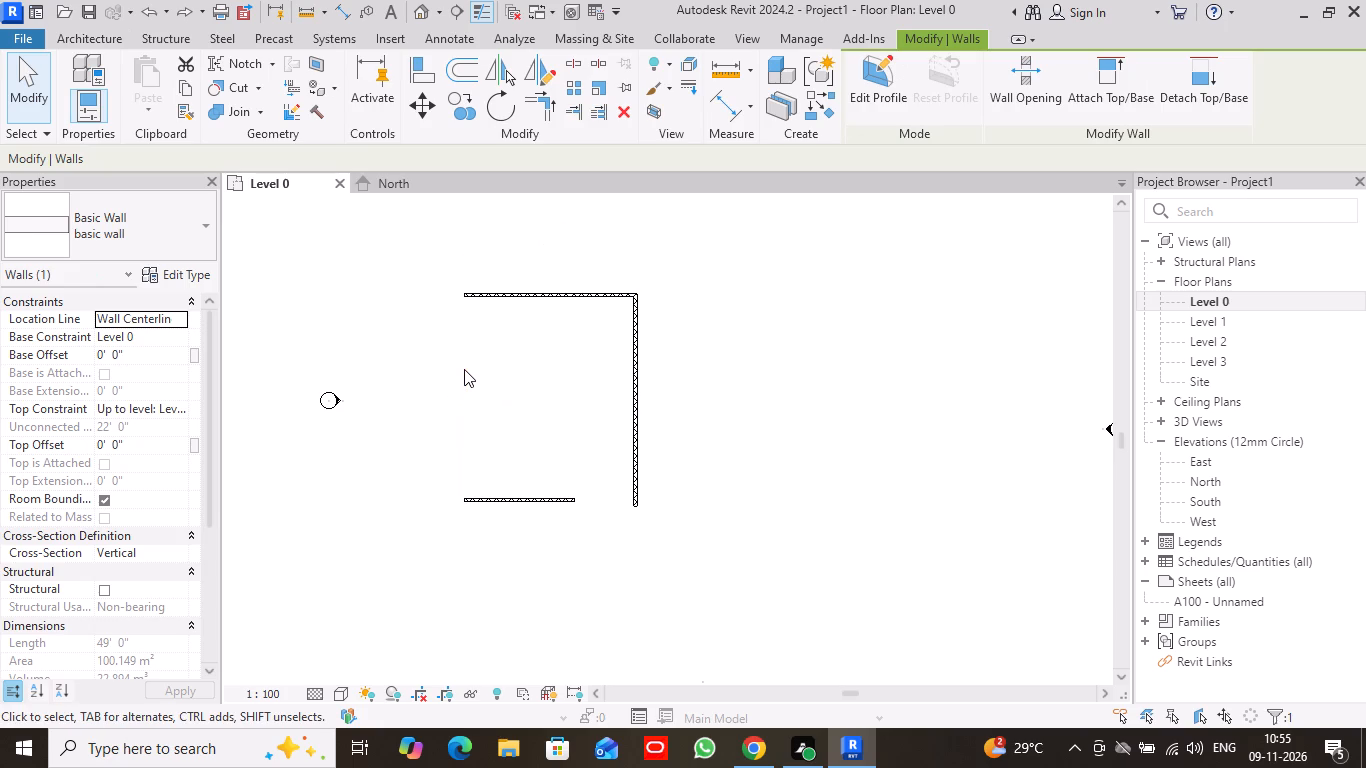
Draw a 45' basic wall south from the west end of the north wall and end the chain.
click(85, 65)
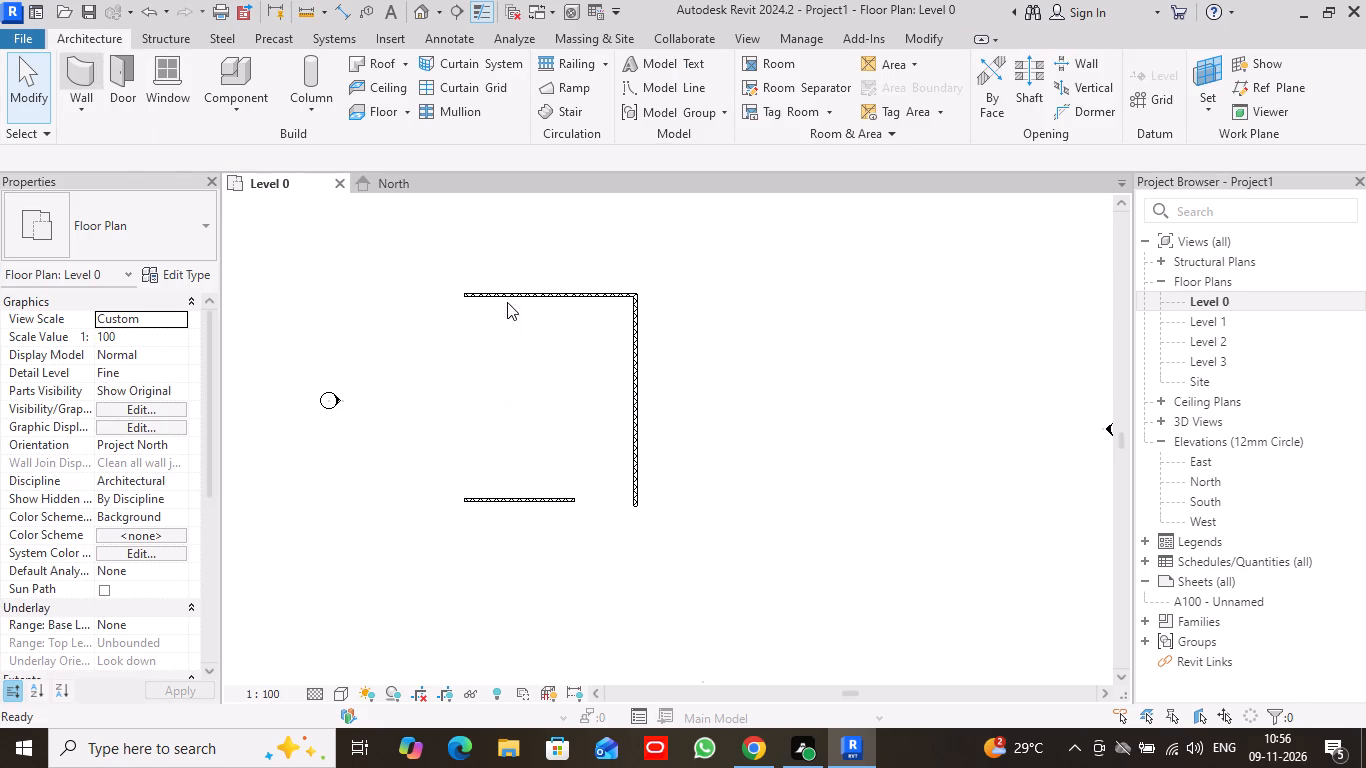
click(467, 294)
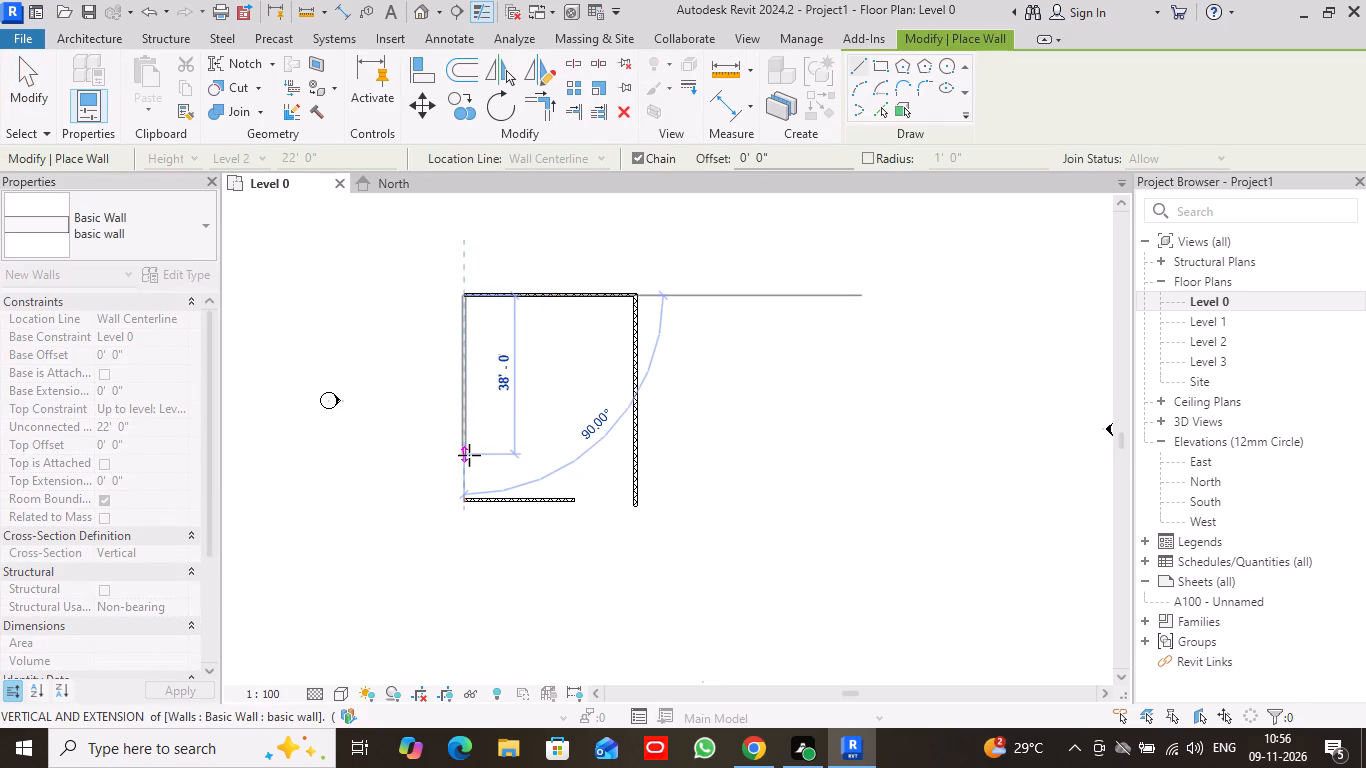
text(45)
key(apostrophe)
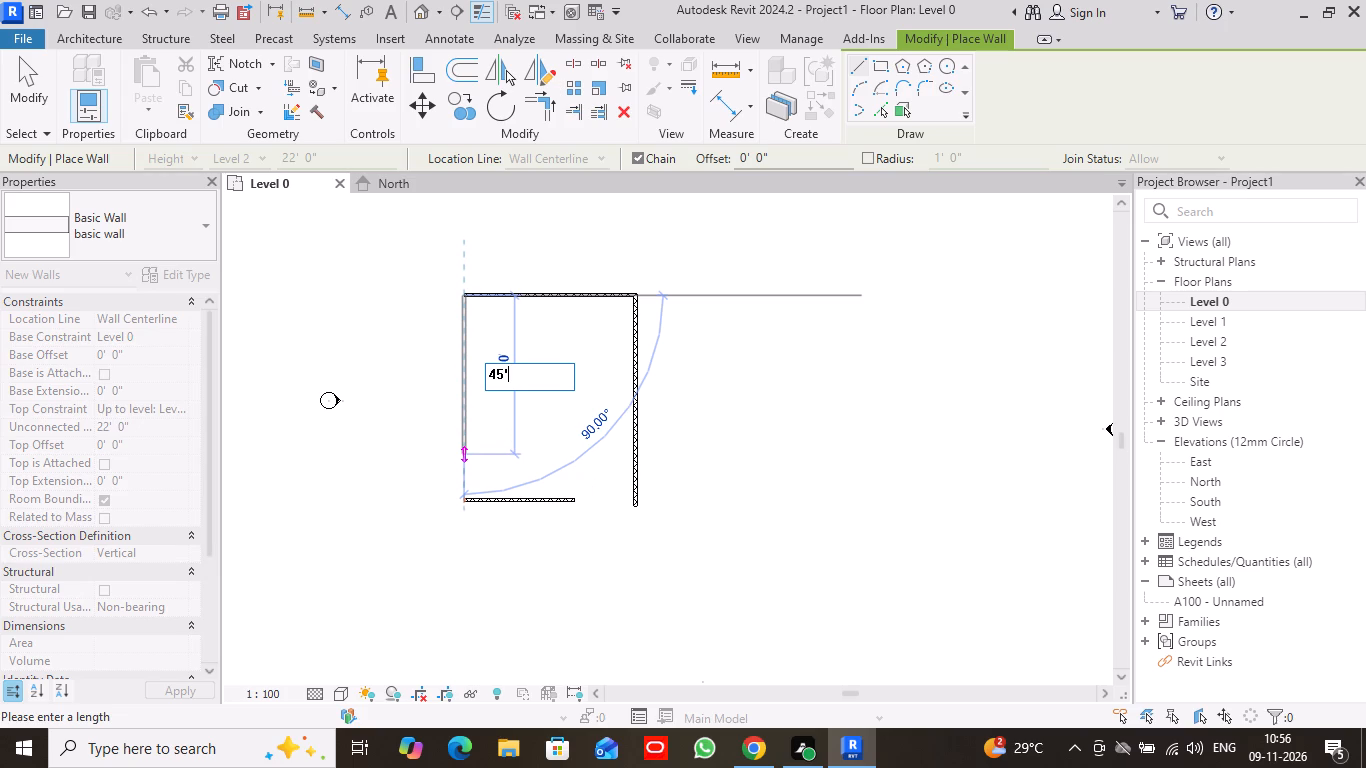
key(Return)
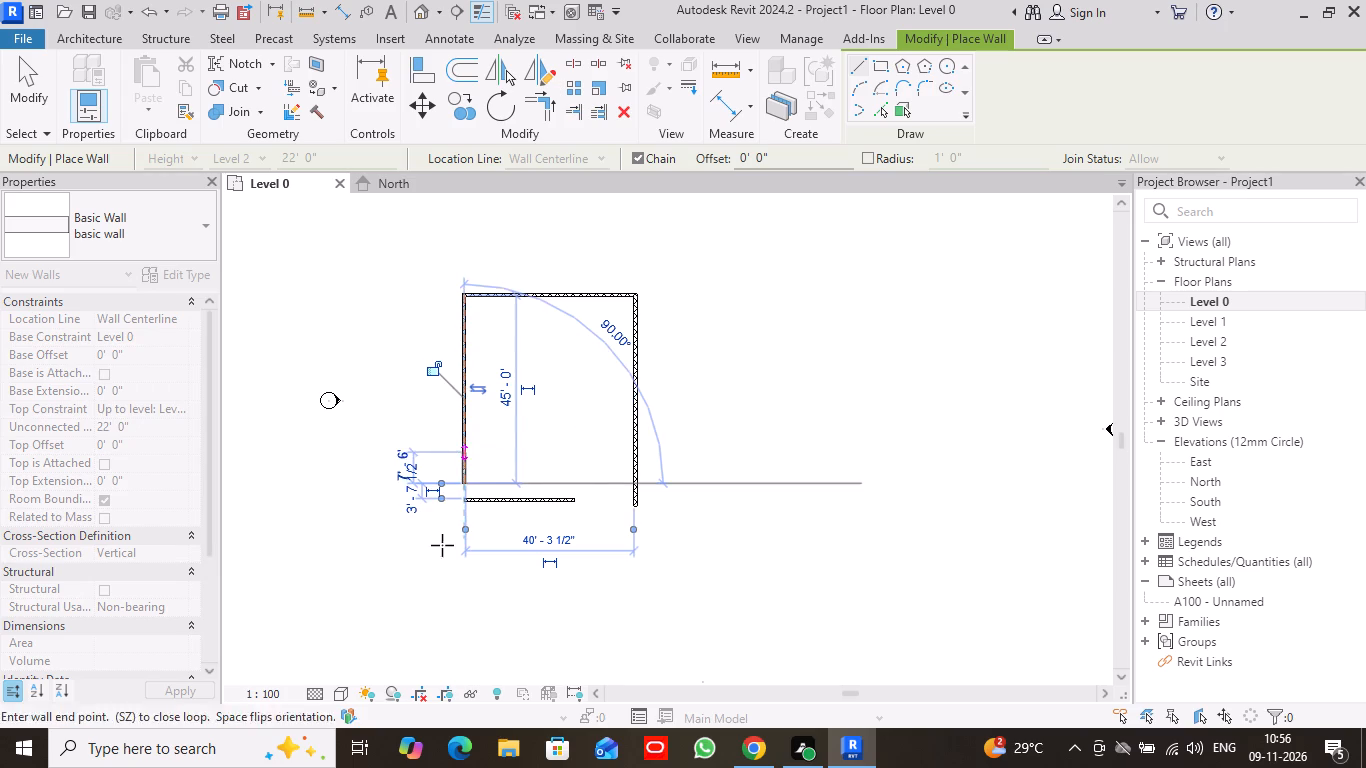
key(Escape)
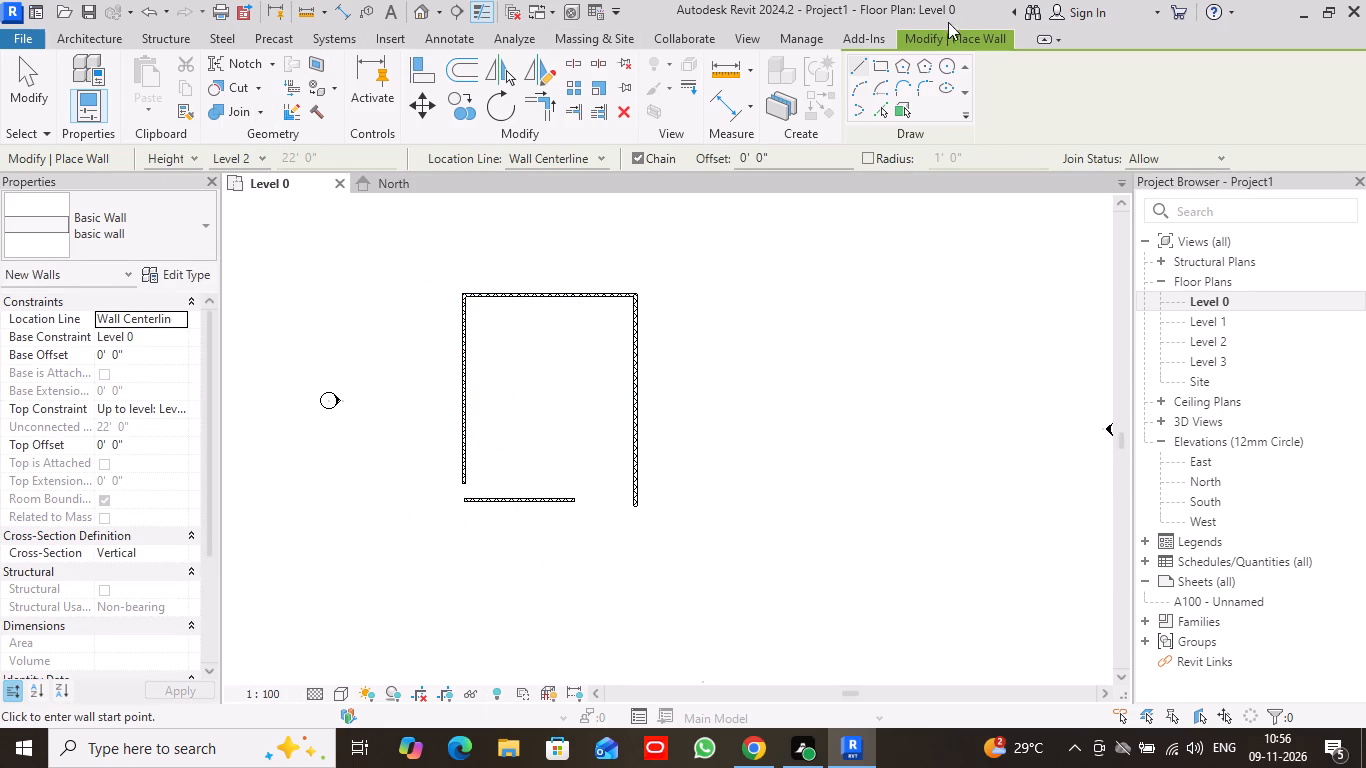
Move the detached south wall north toward the south end of the 45' west wall.
click(420, 107)
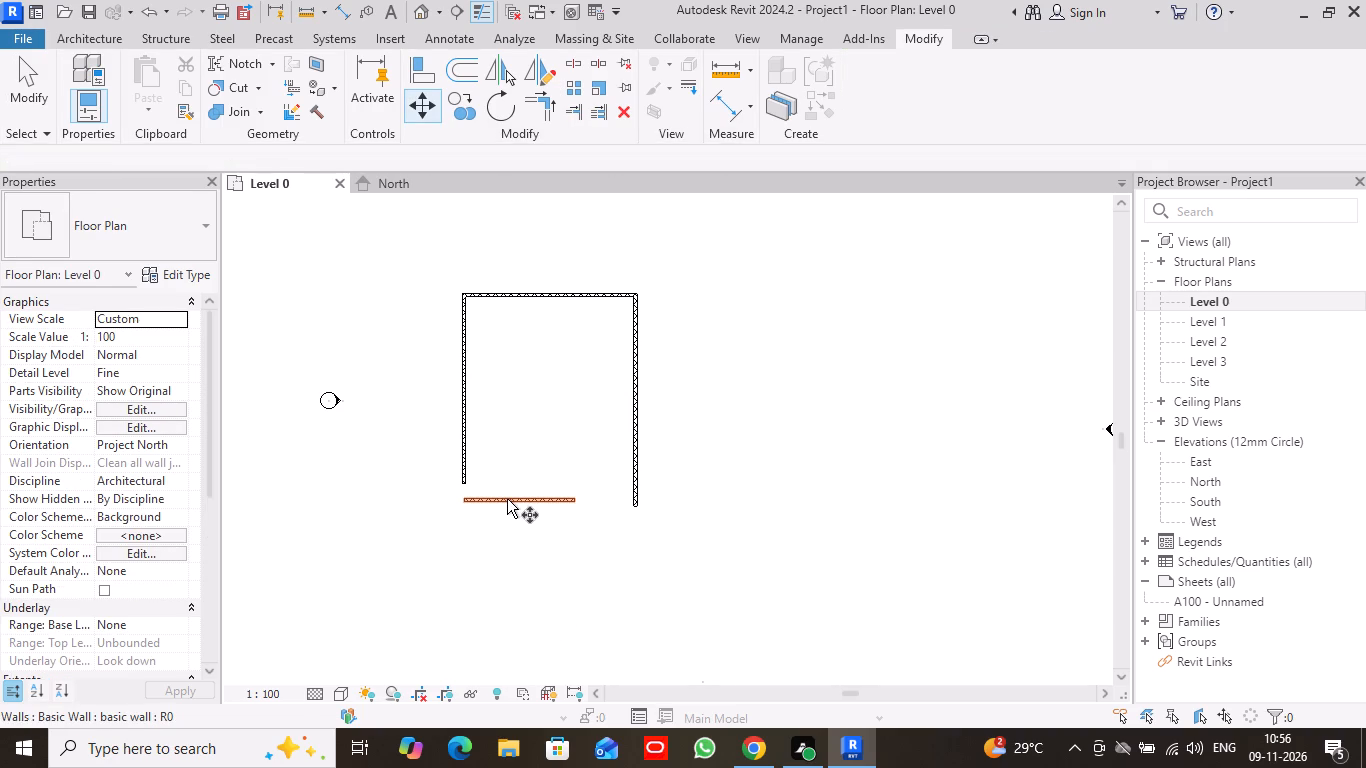
click(507, 499)
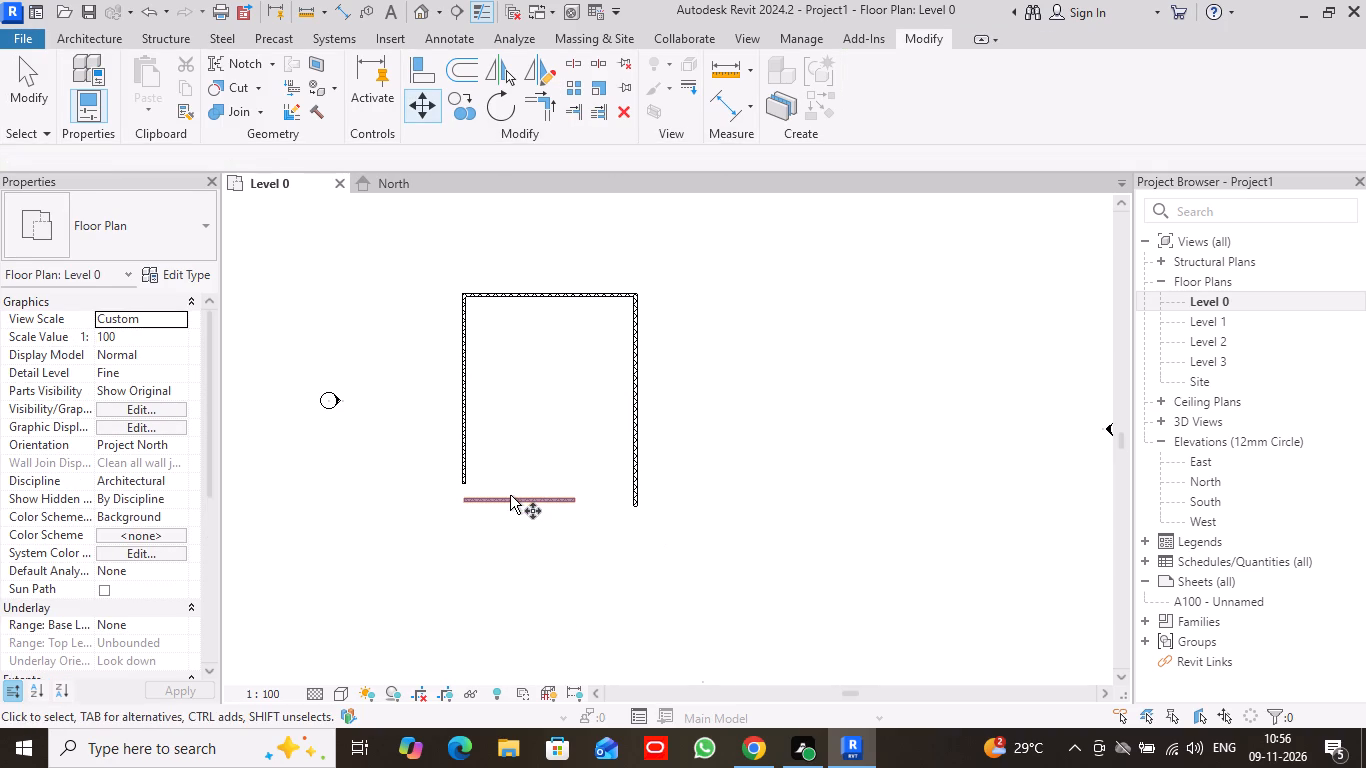
scroll(510, 495, up, 3)
key(space)
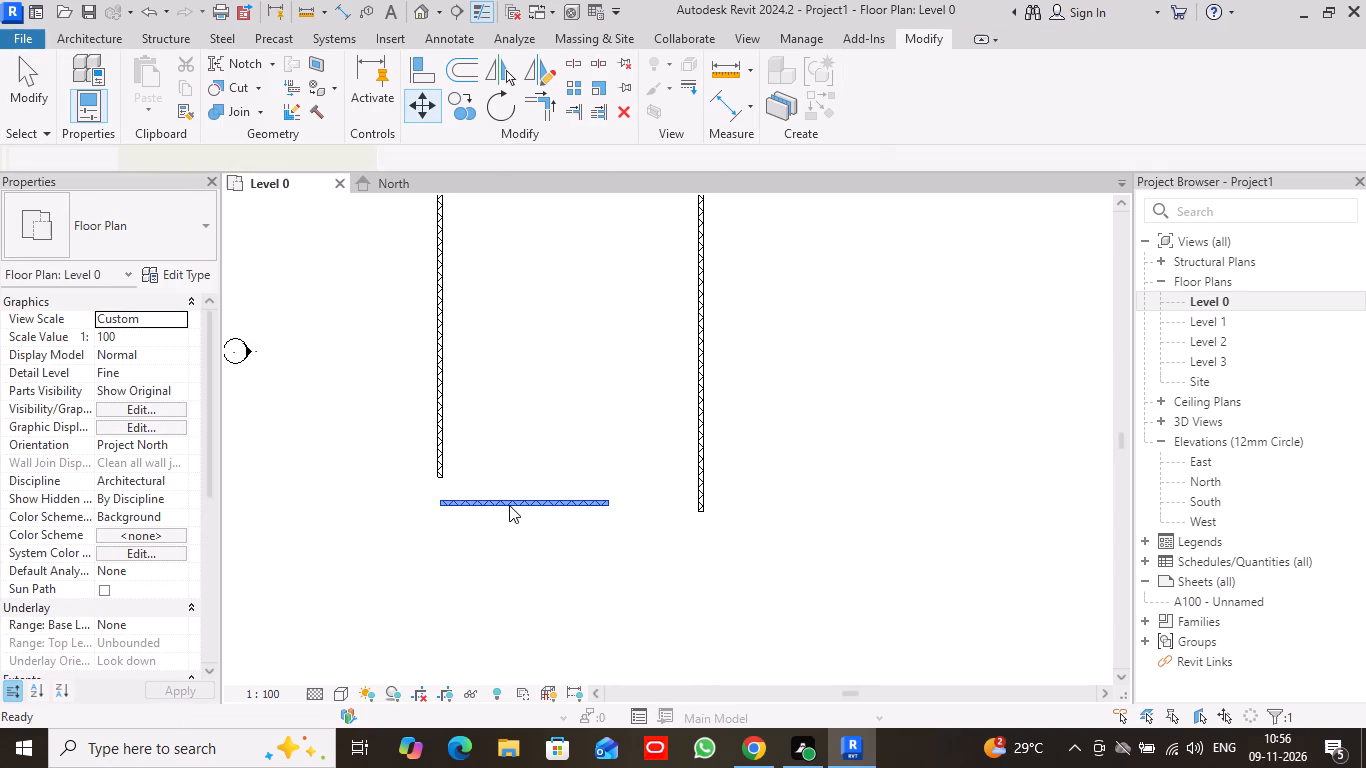
scroll(441, 498, up, 4)
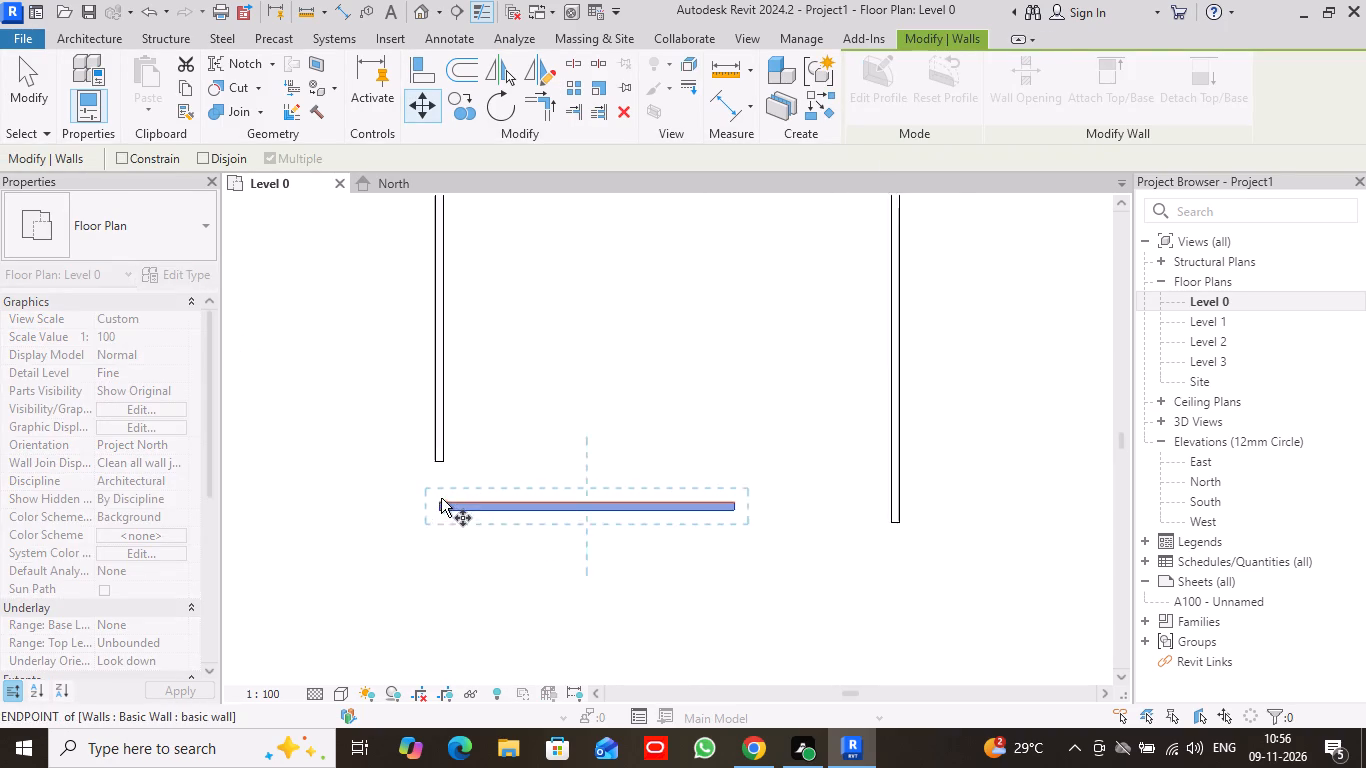
scroll(441, 498, up, 1)
click(439, 502)
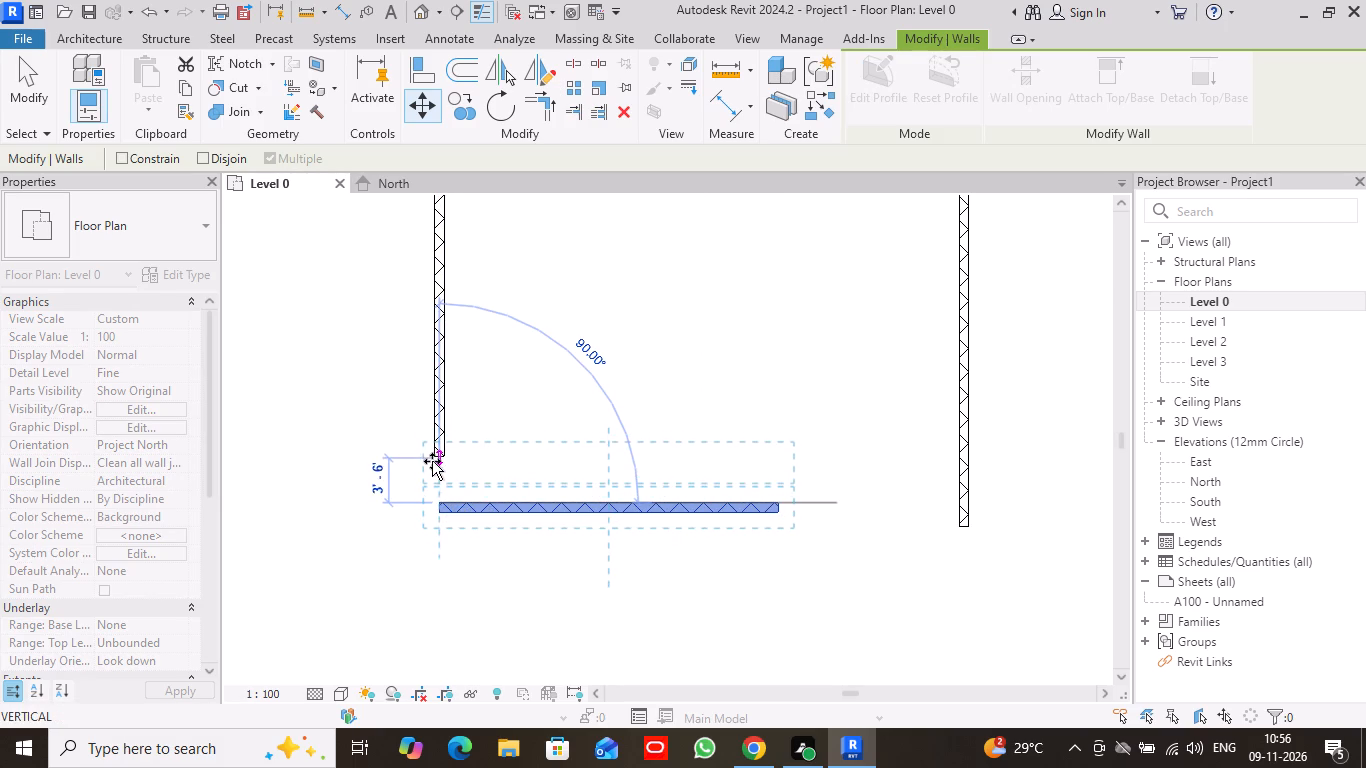
click(432, 471)
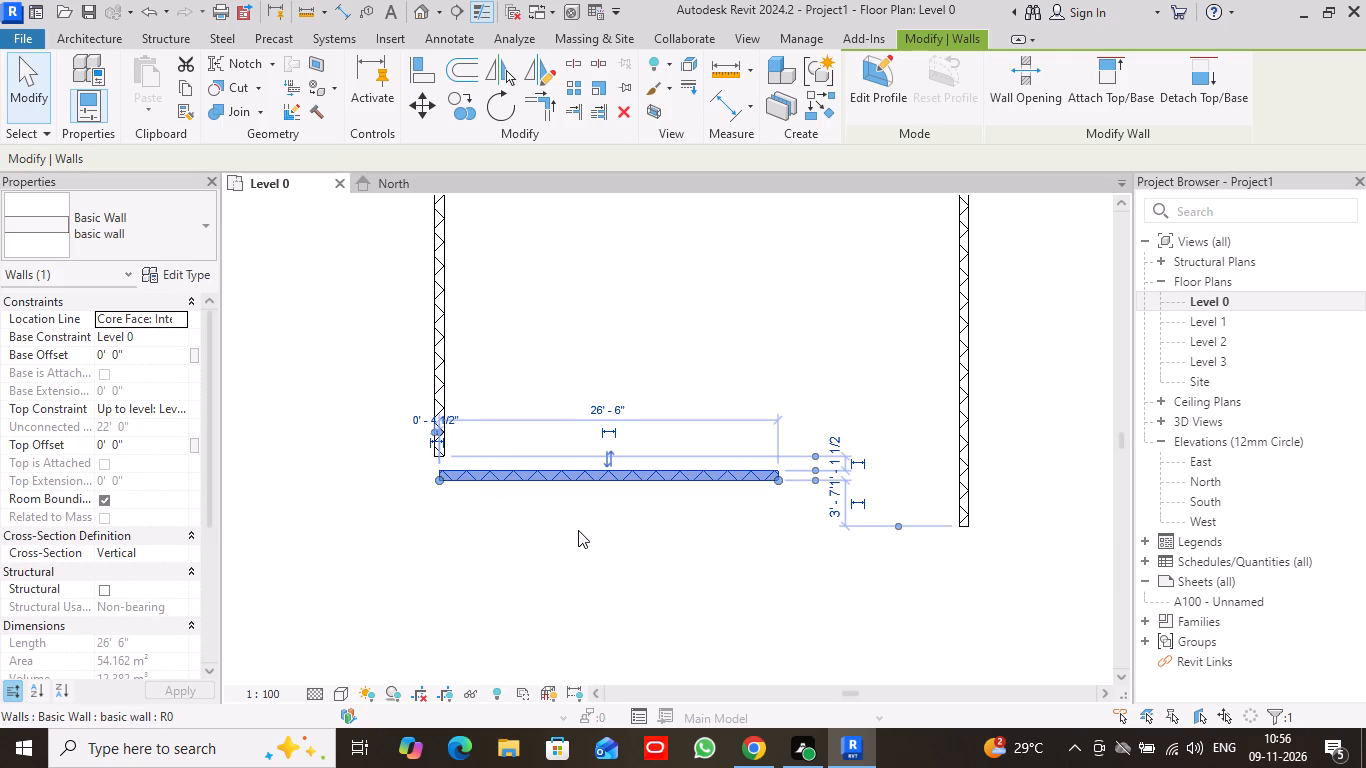
Shift the south wall up to the west wall's south end and nudge it east so the two form a corner.
drag(497, 478, 490, 475)
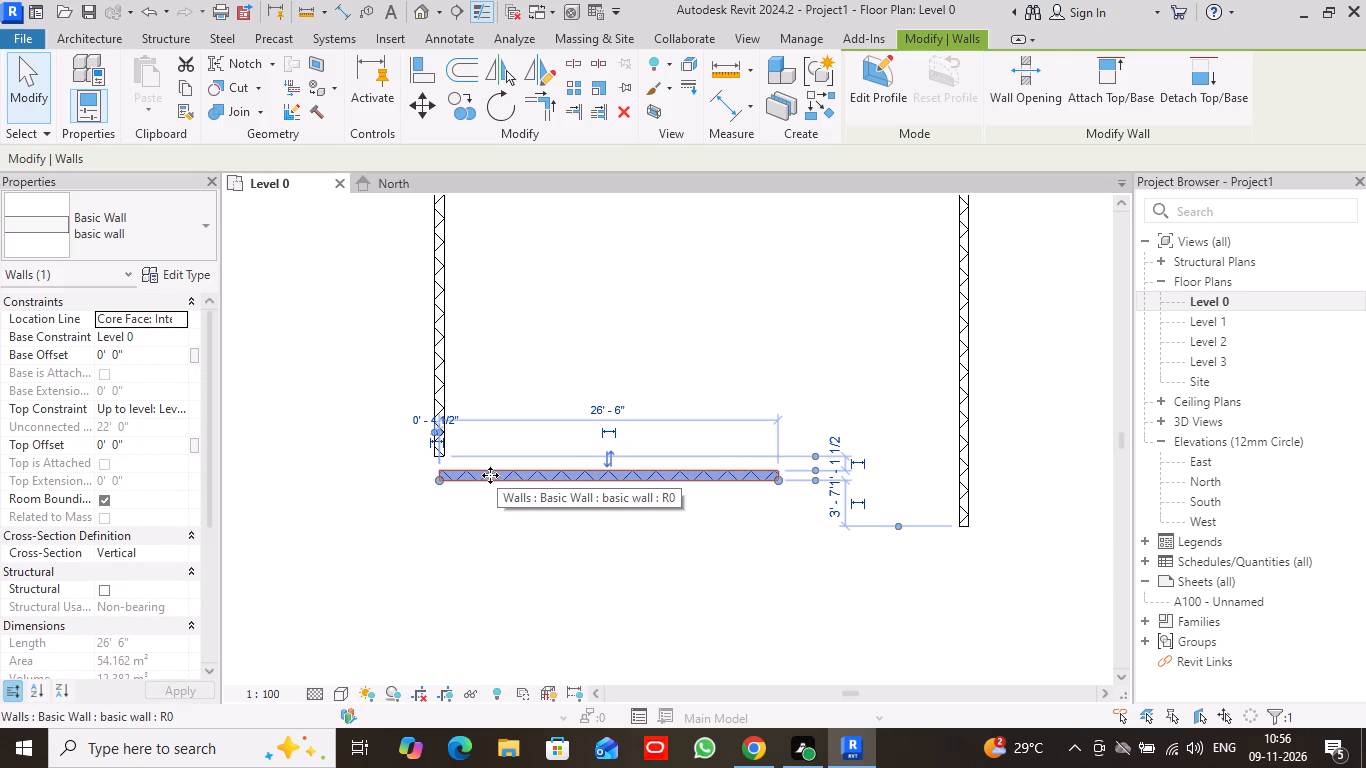
drag(490, 475, 468, 455)
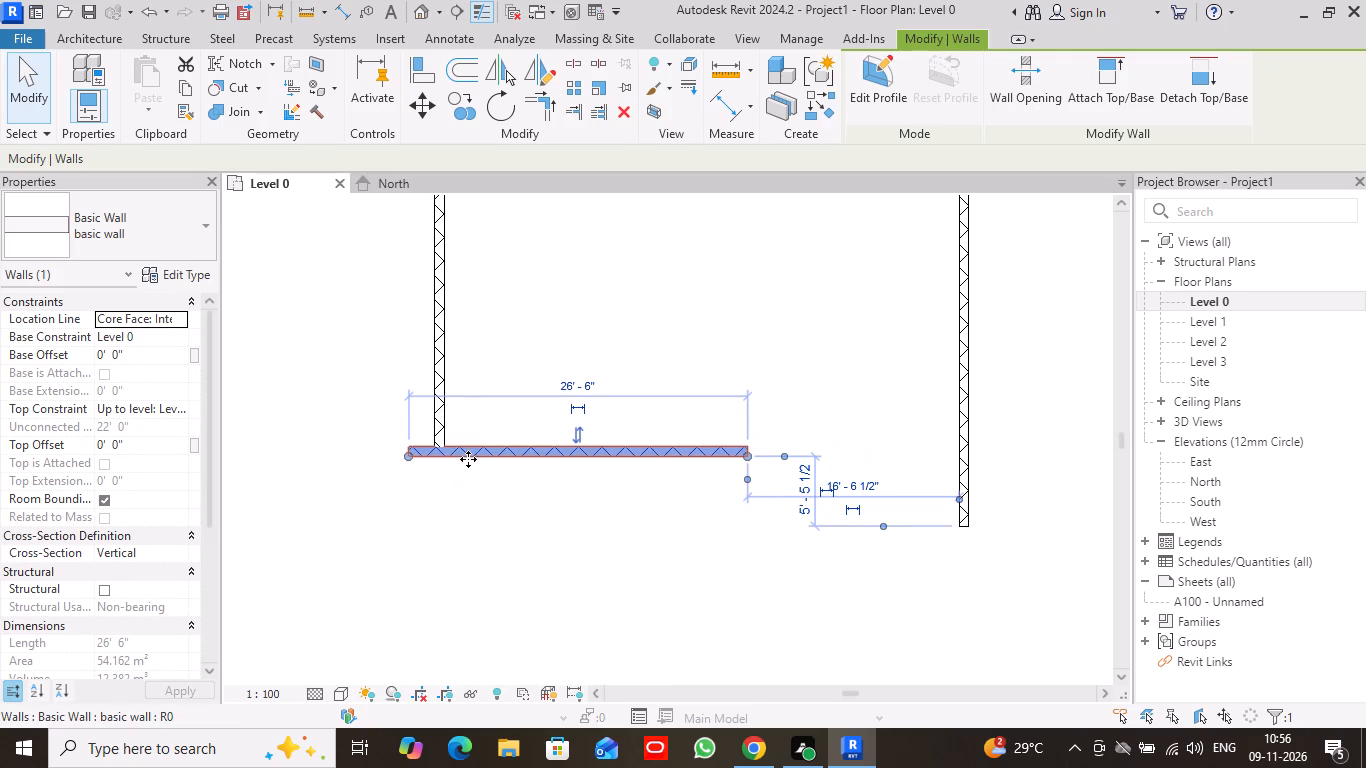
key(Right)
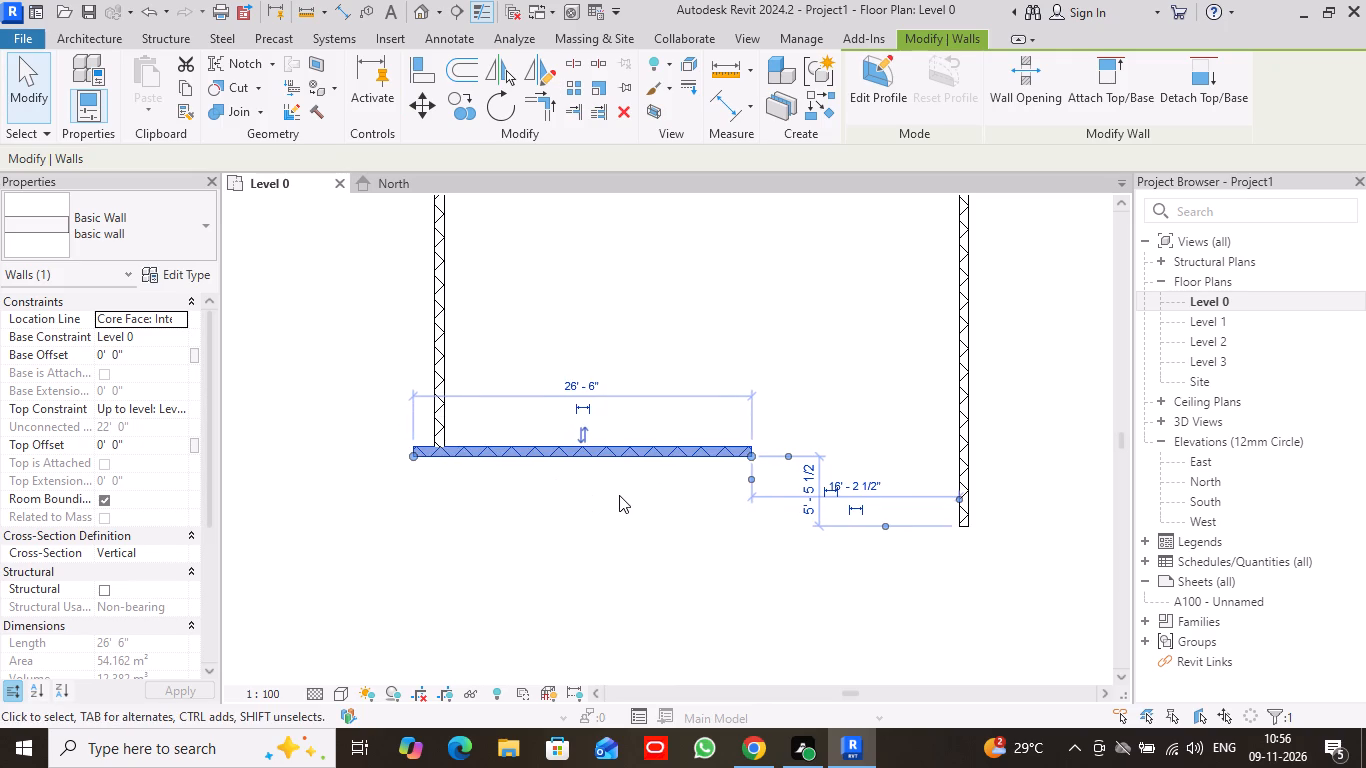
key(Right)
key(Right)
key(Right)
key(Right)
key(Right)
key(Right)
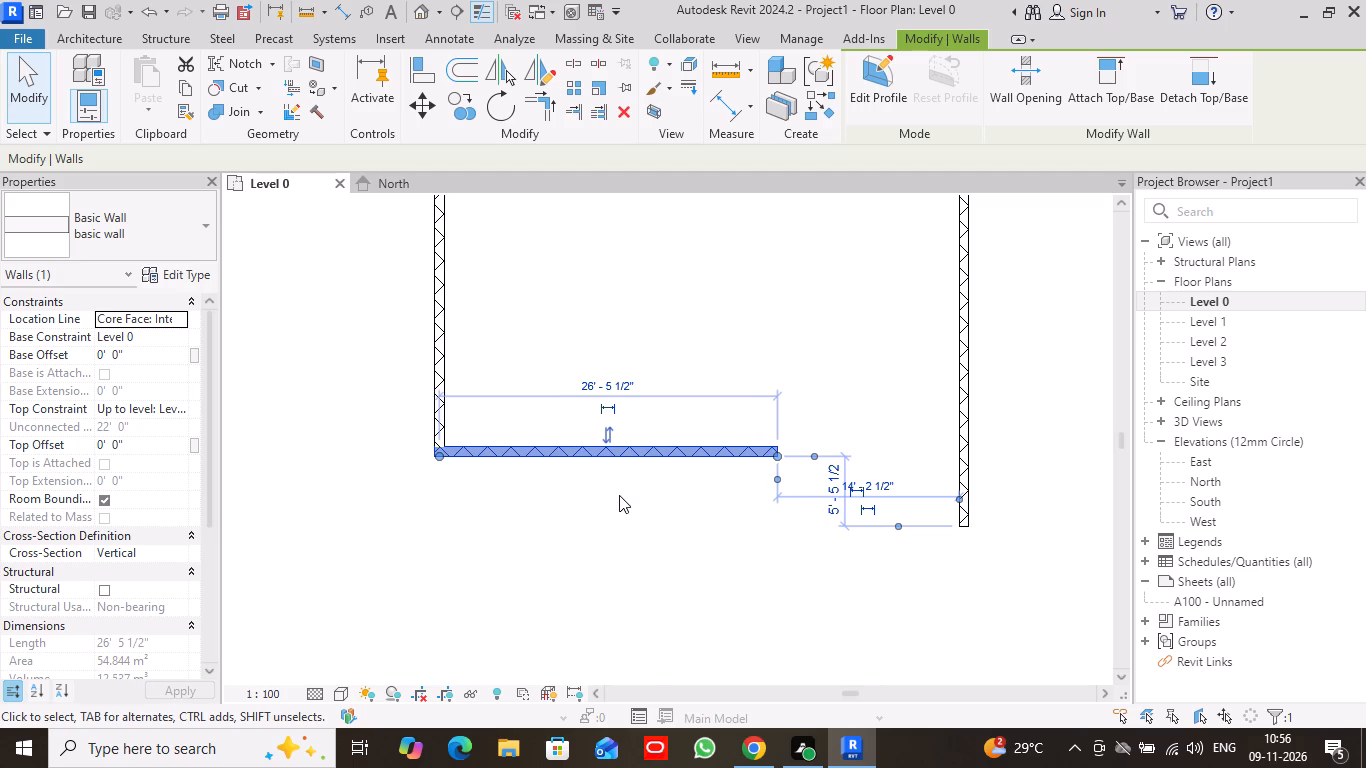
key(Escape)
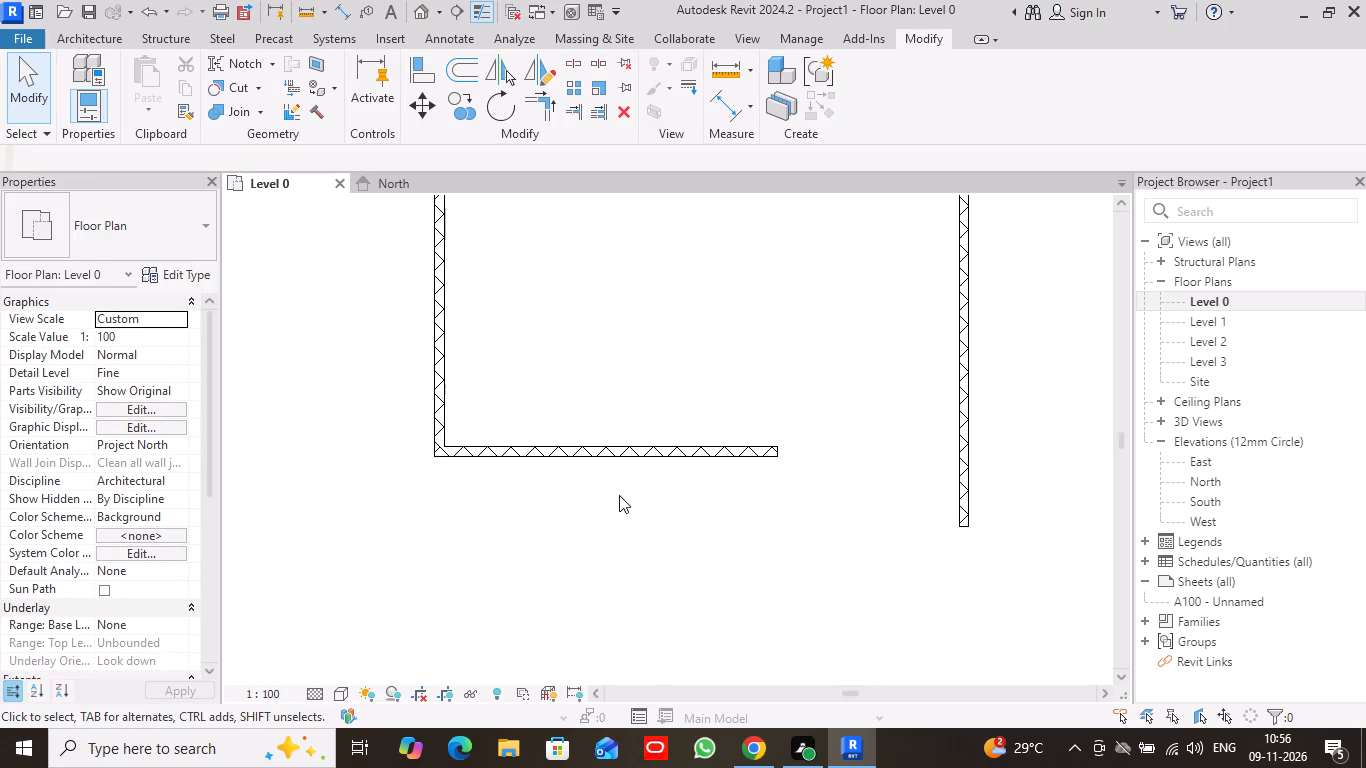
Draw basic walls from the south wall's east end about 5'-10" south, closing east to the east wall's south end.
scroll(627, 531, down, 7)
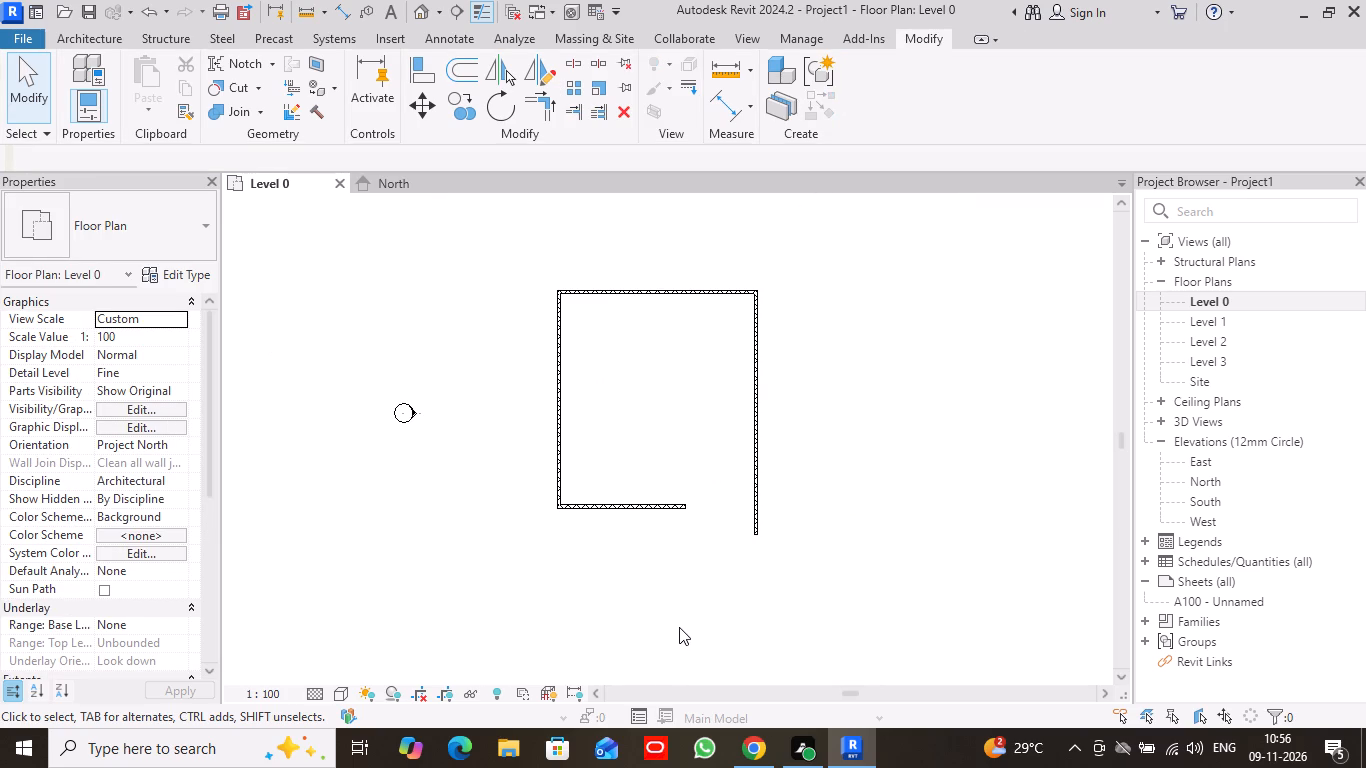
click(104, 38)
click(77, 74)
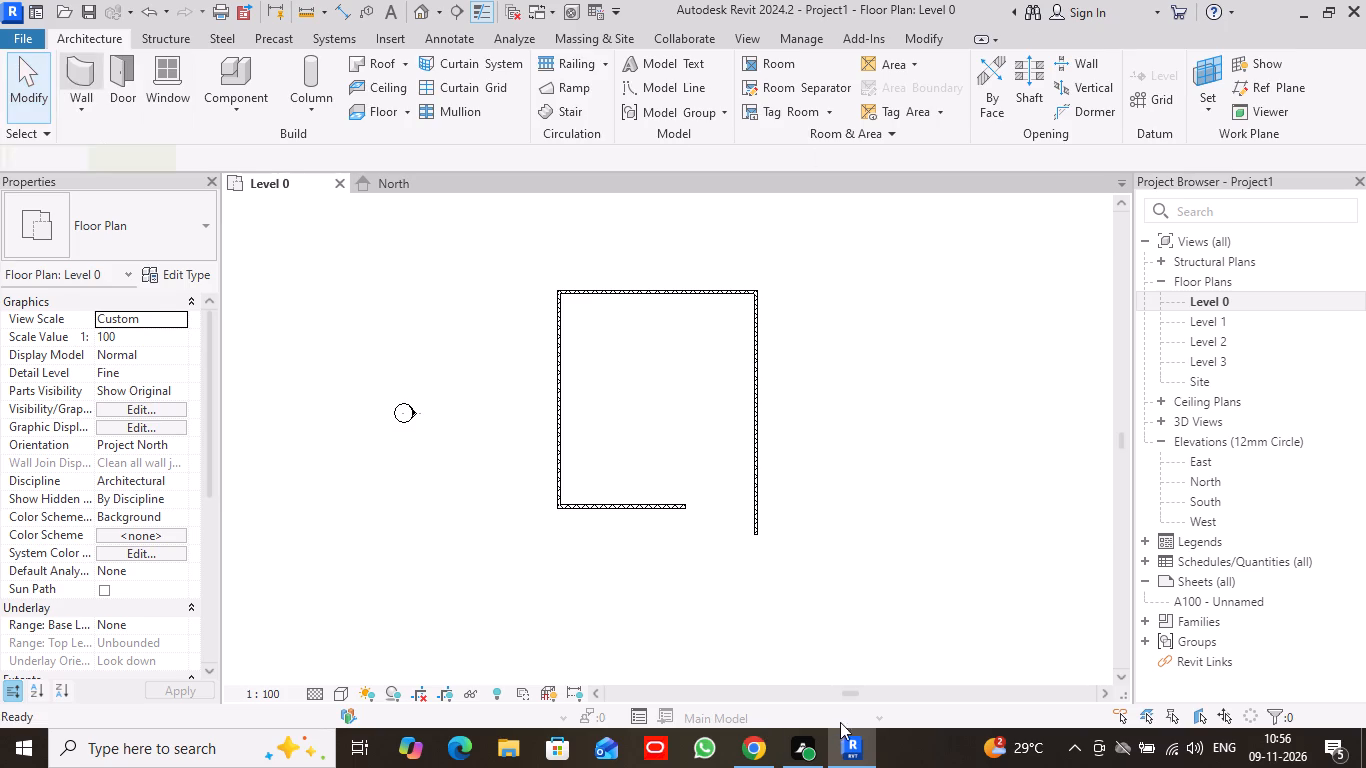
scroll(747, 574, up, 7)
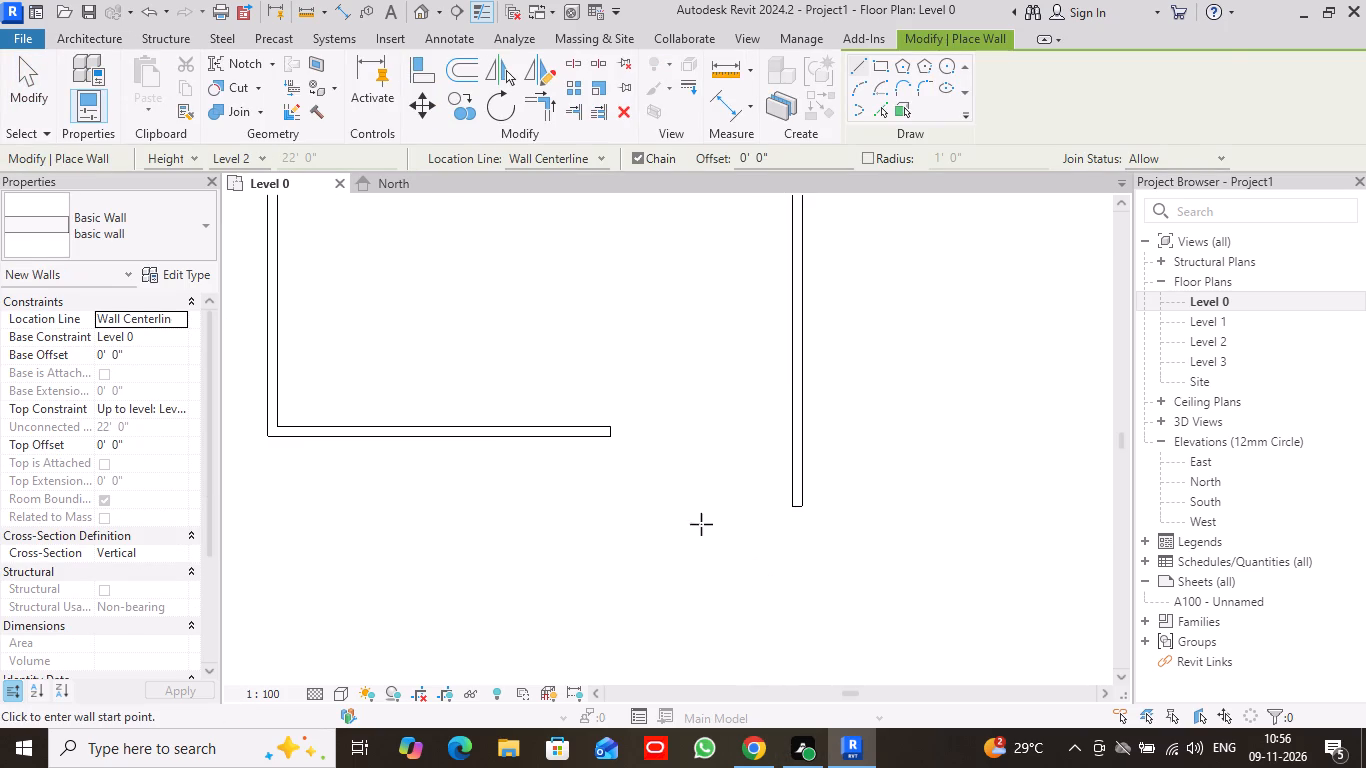
click(612, 428)
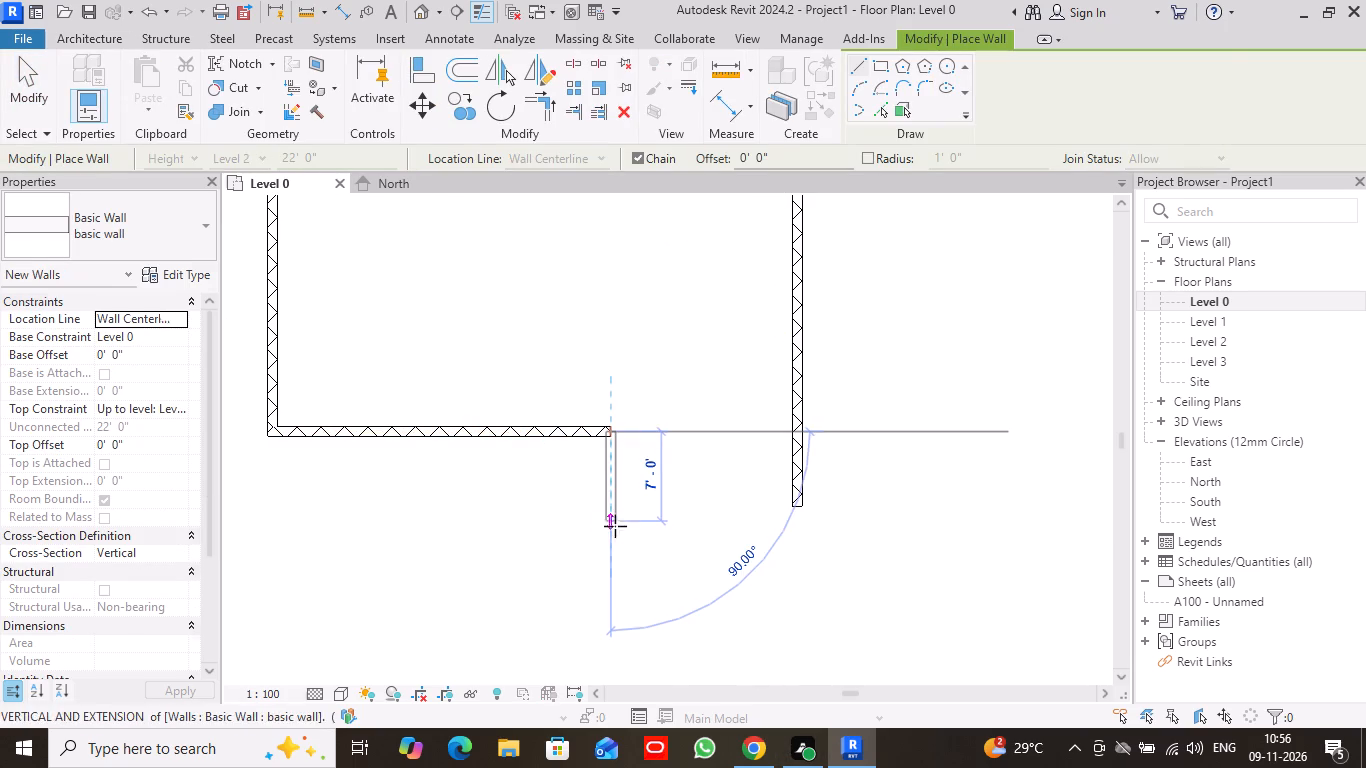
click(615, 511)
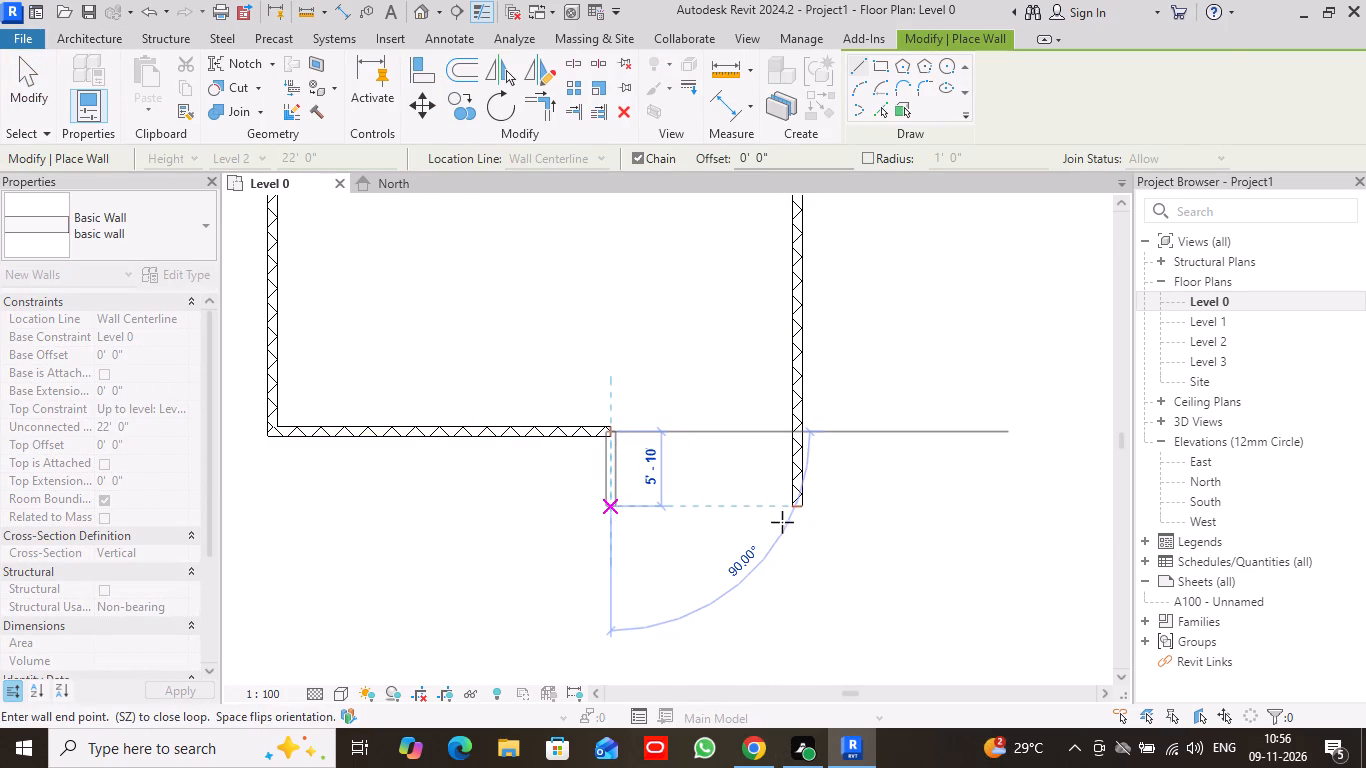
click(799, 509)
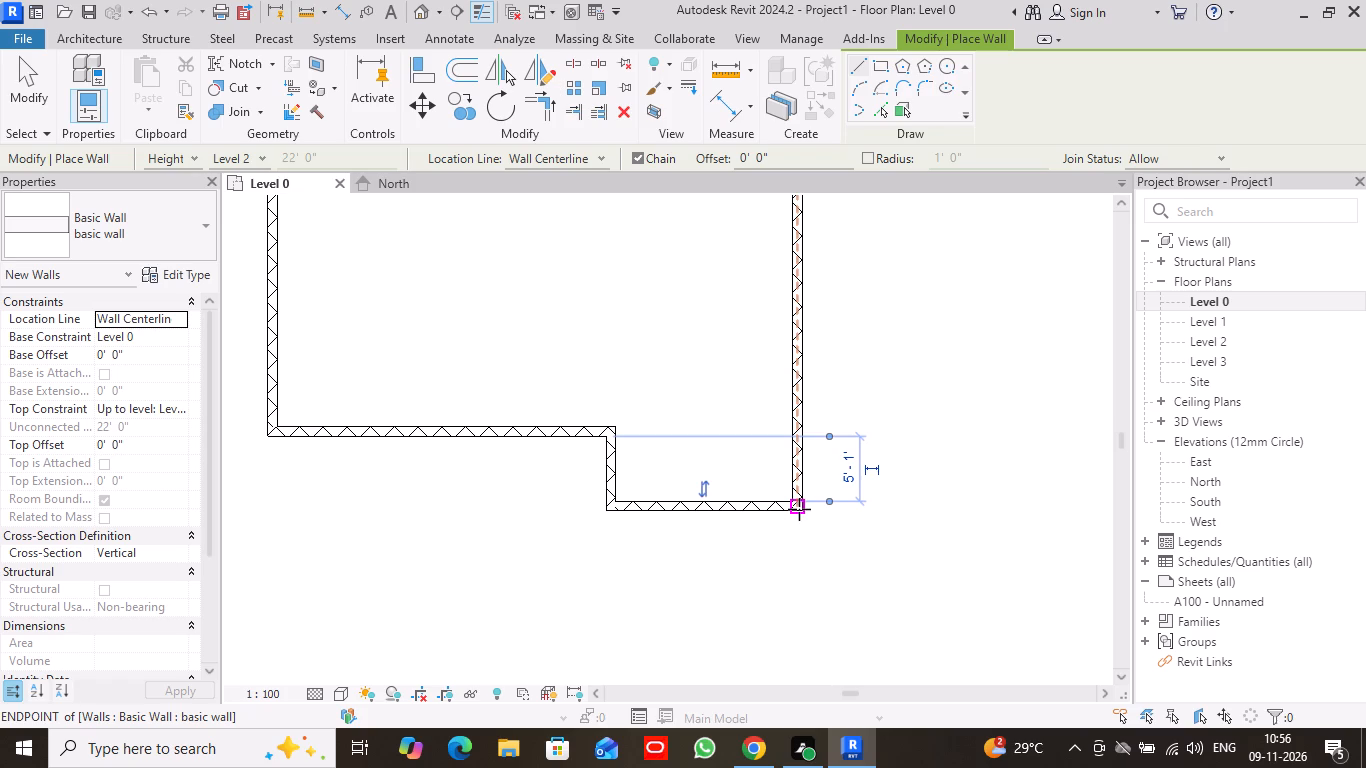
key(Escape)
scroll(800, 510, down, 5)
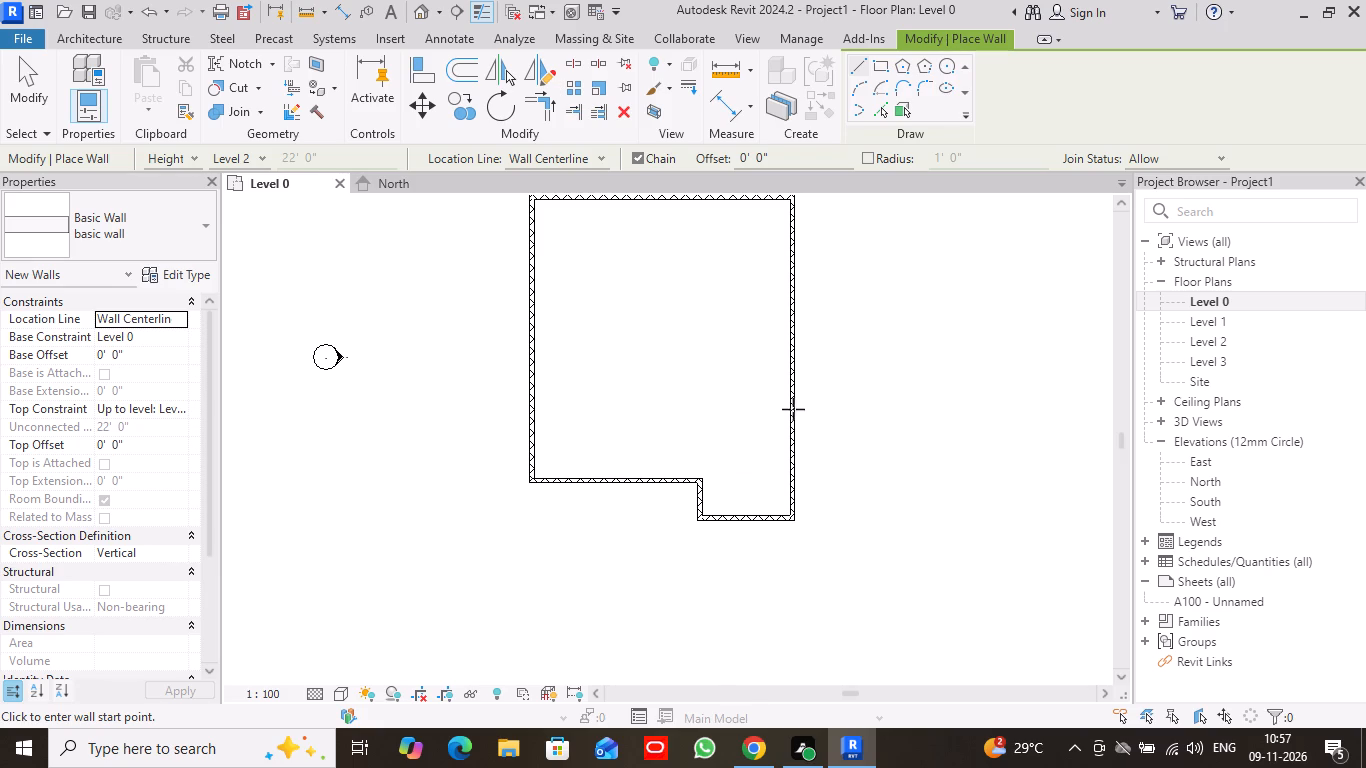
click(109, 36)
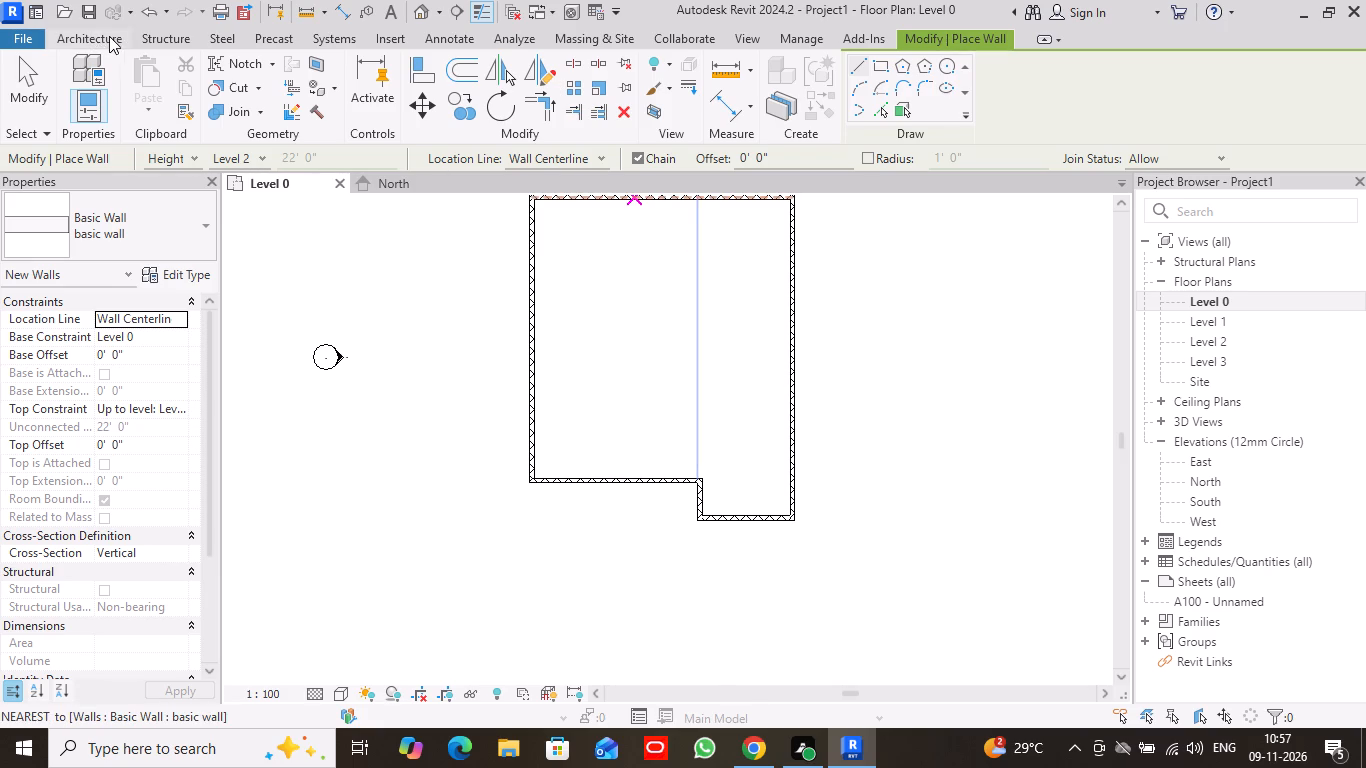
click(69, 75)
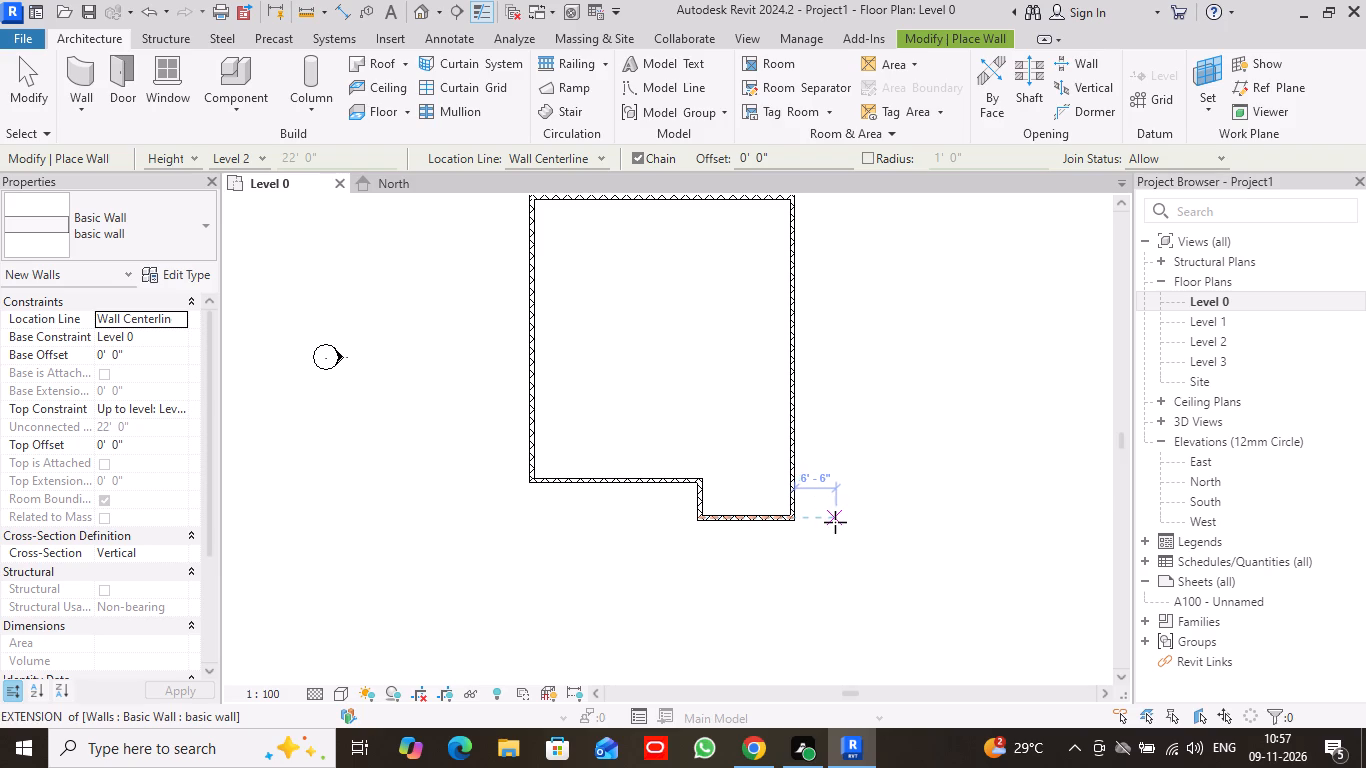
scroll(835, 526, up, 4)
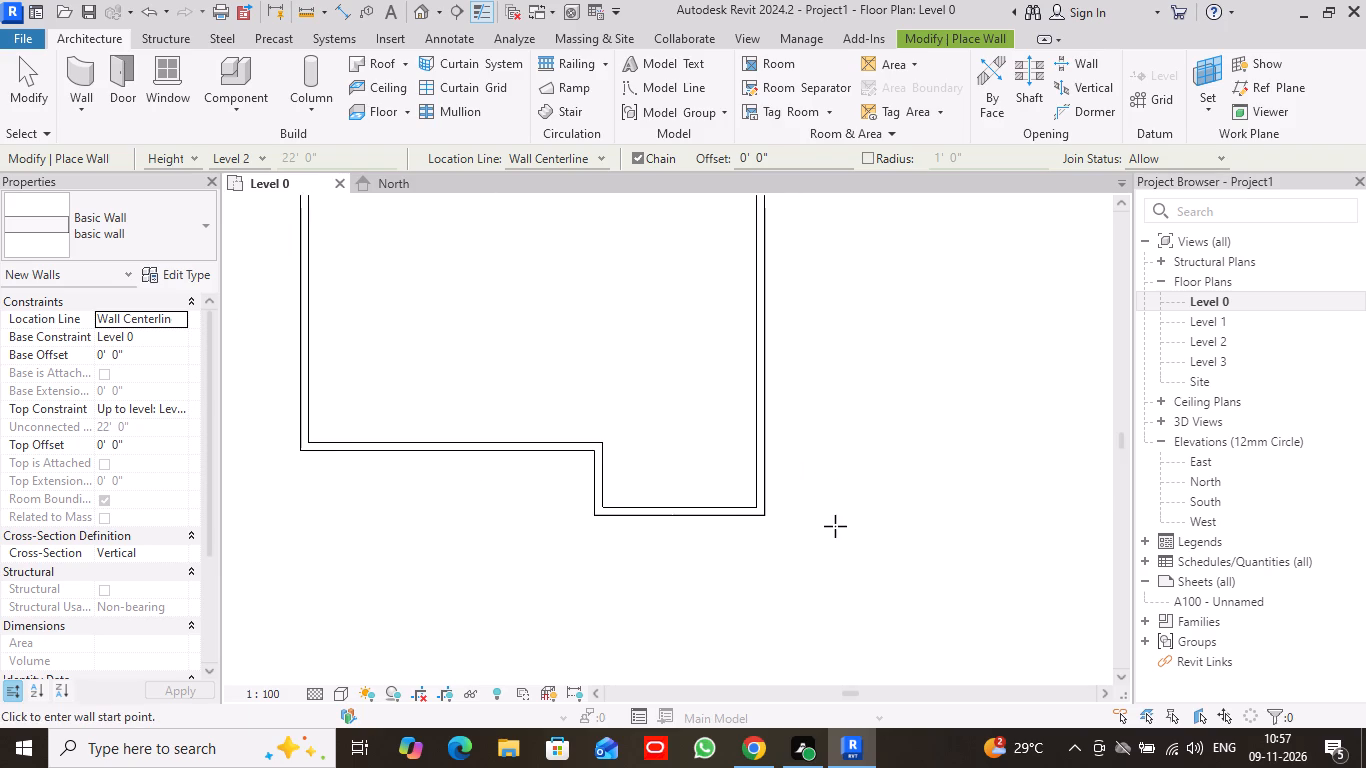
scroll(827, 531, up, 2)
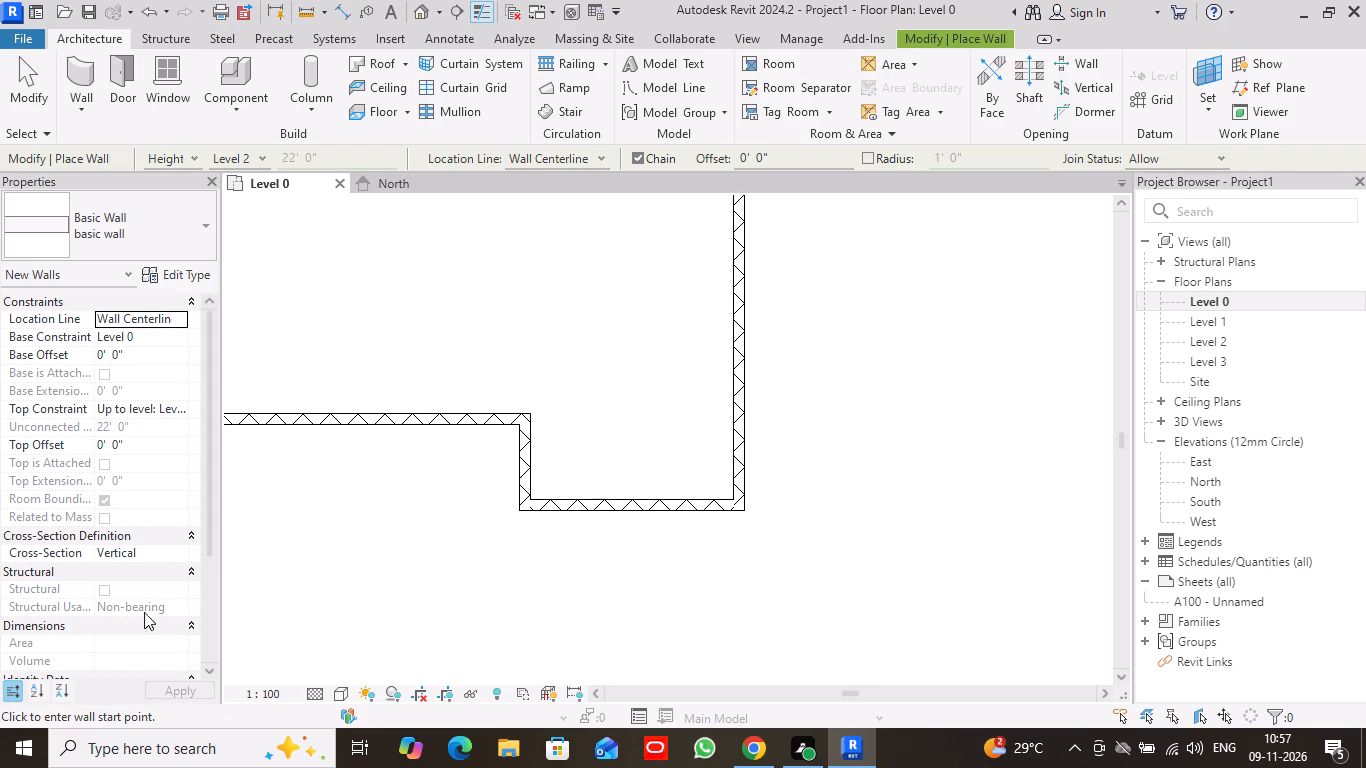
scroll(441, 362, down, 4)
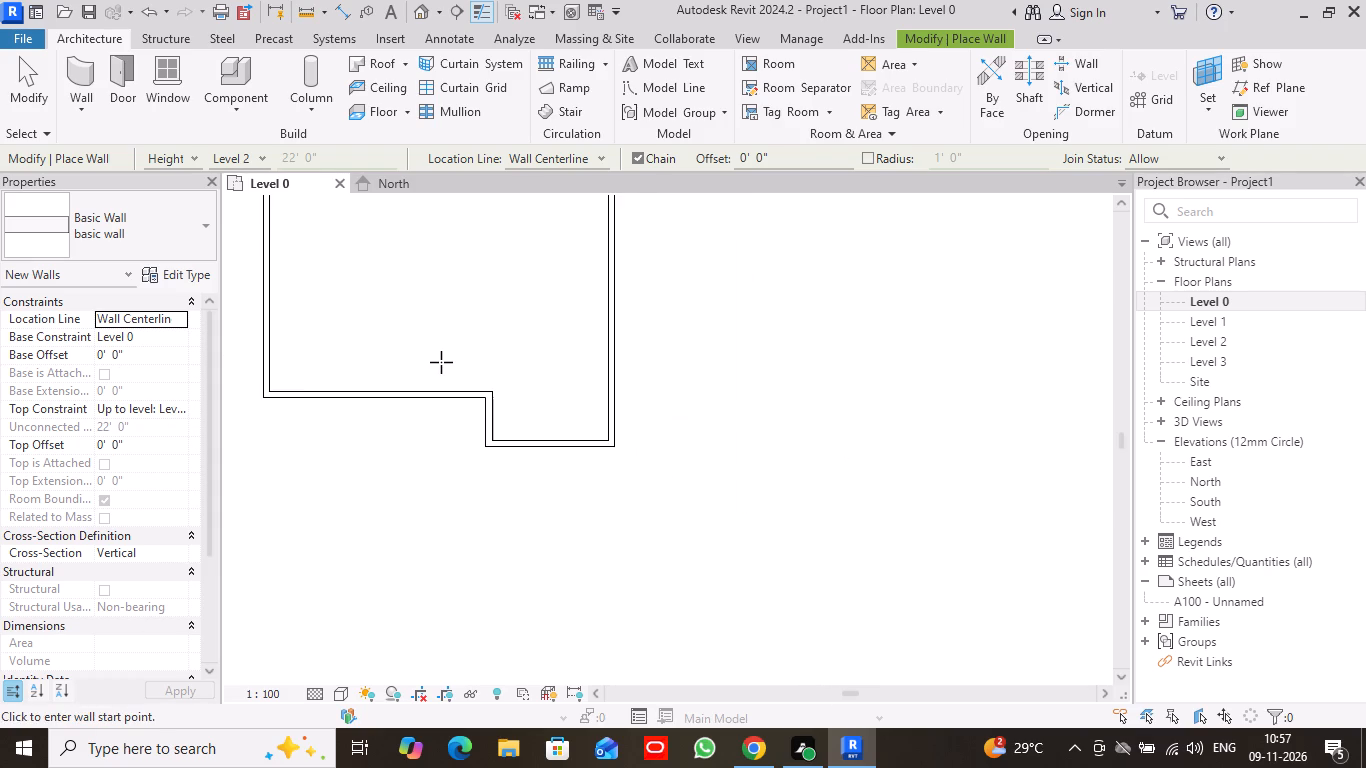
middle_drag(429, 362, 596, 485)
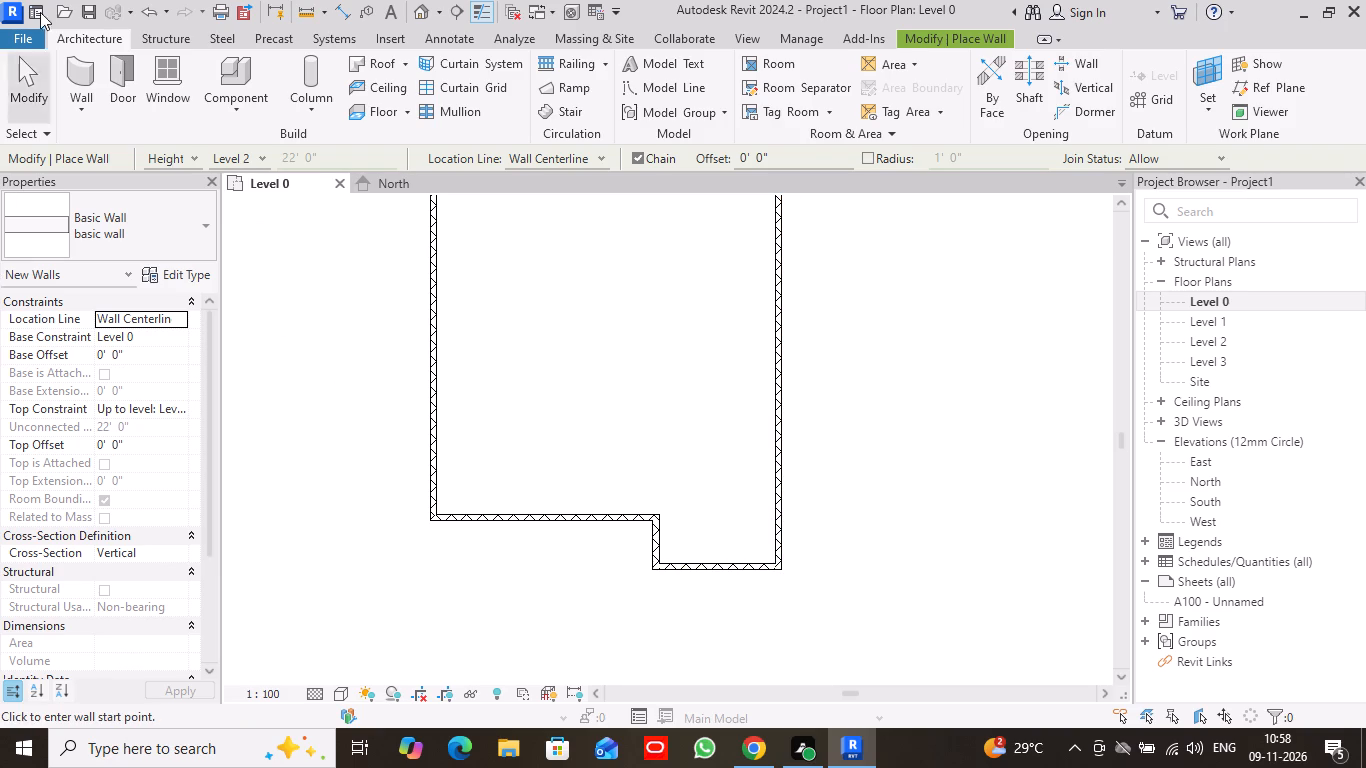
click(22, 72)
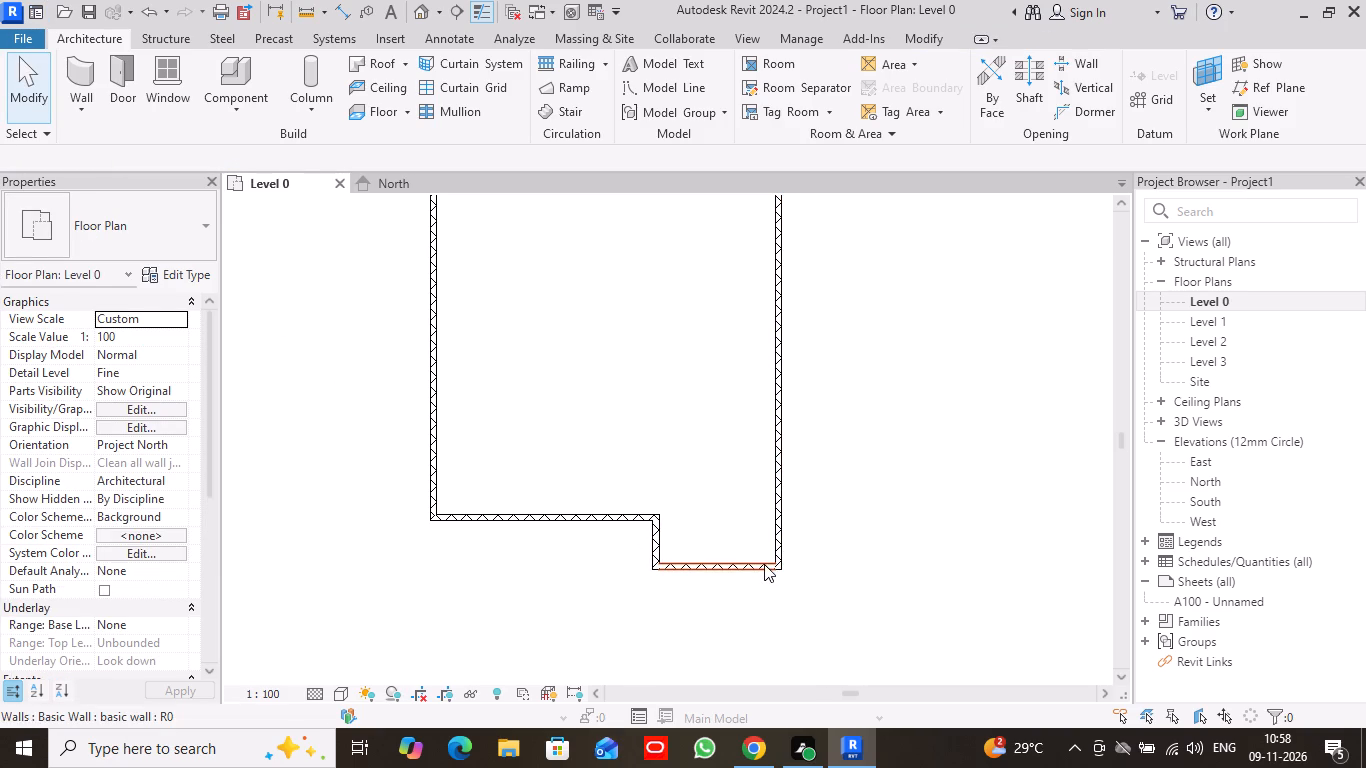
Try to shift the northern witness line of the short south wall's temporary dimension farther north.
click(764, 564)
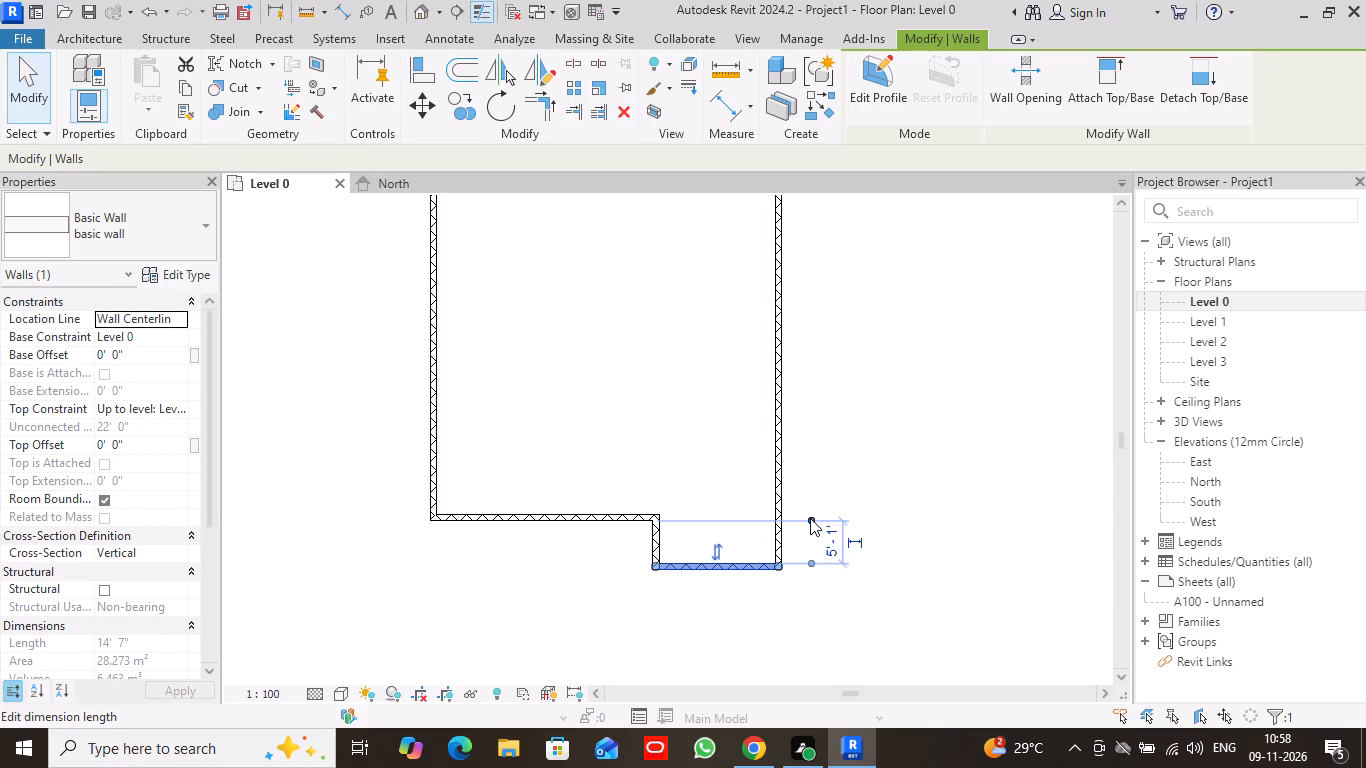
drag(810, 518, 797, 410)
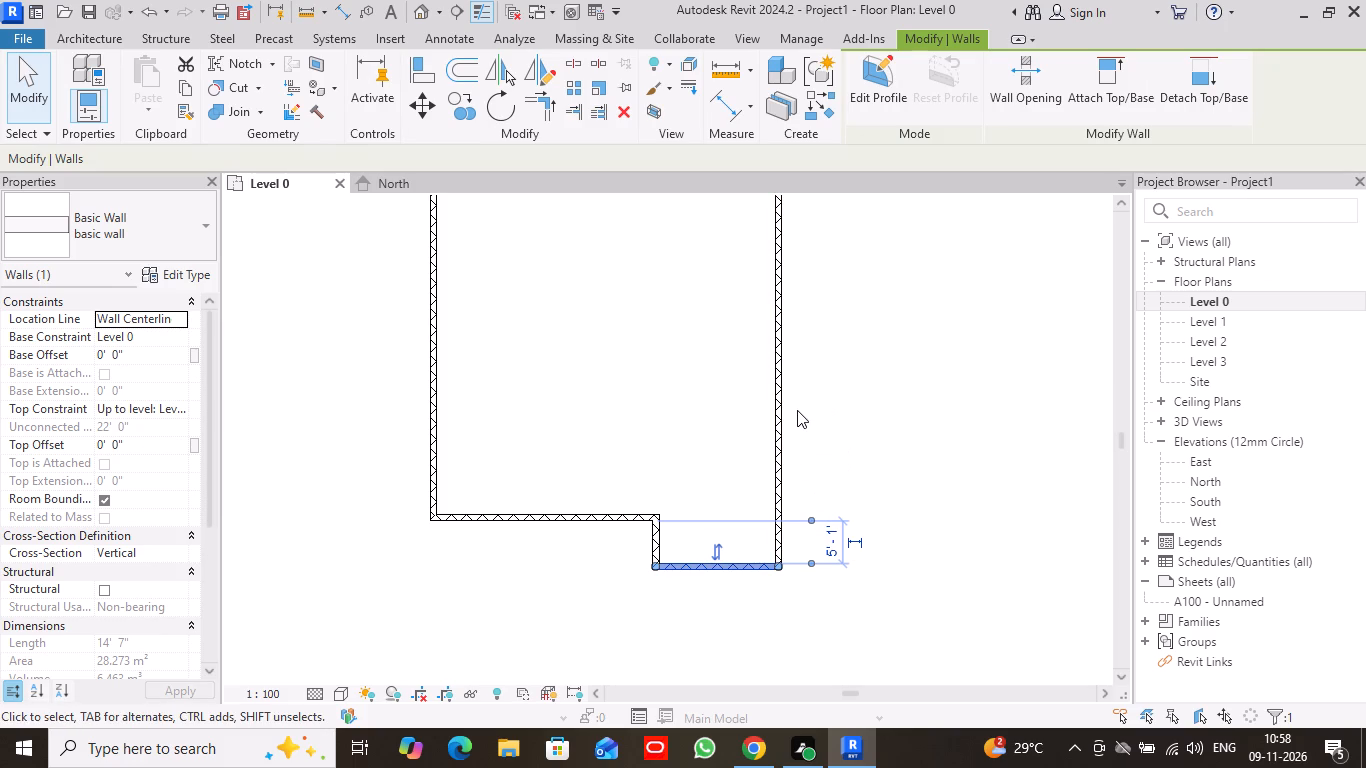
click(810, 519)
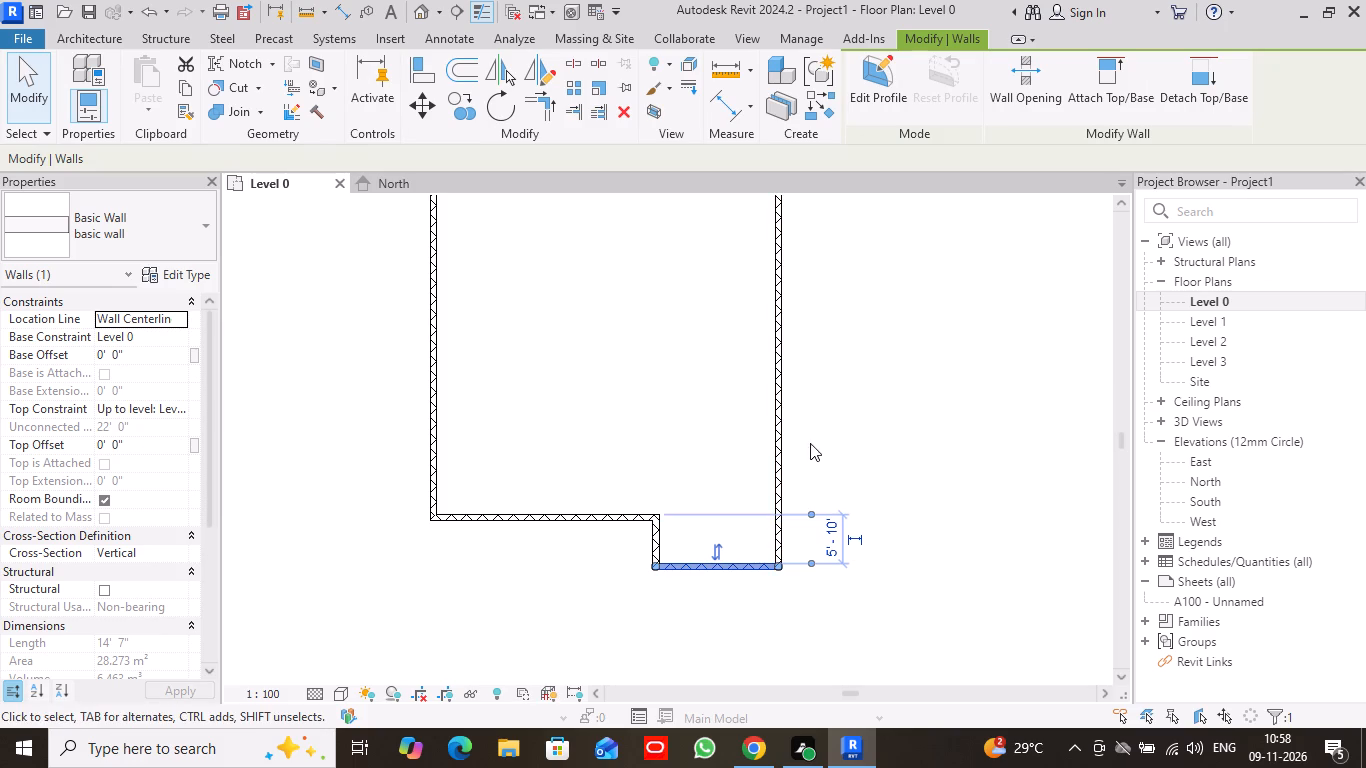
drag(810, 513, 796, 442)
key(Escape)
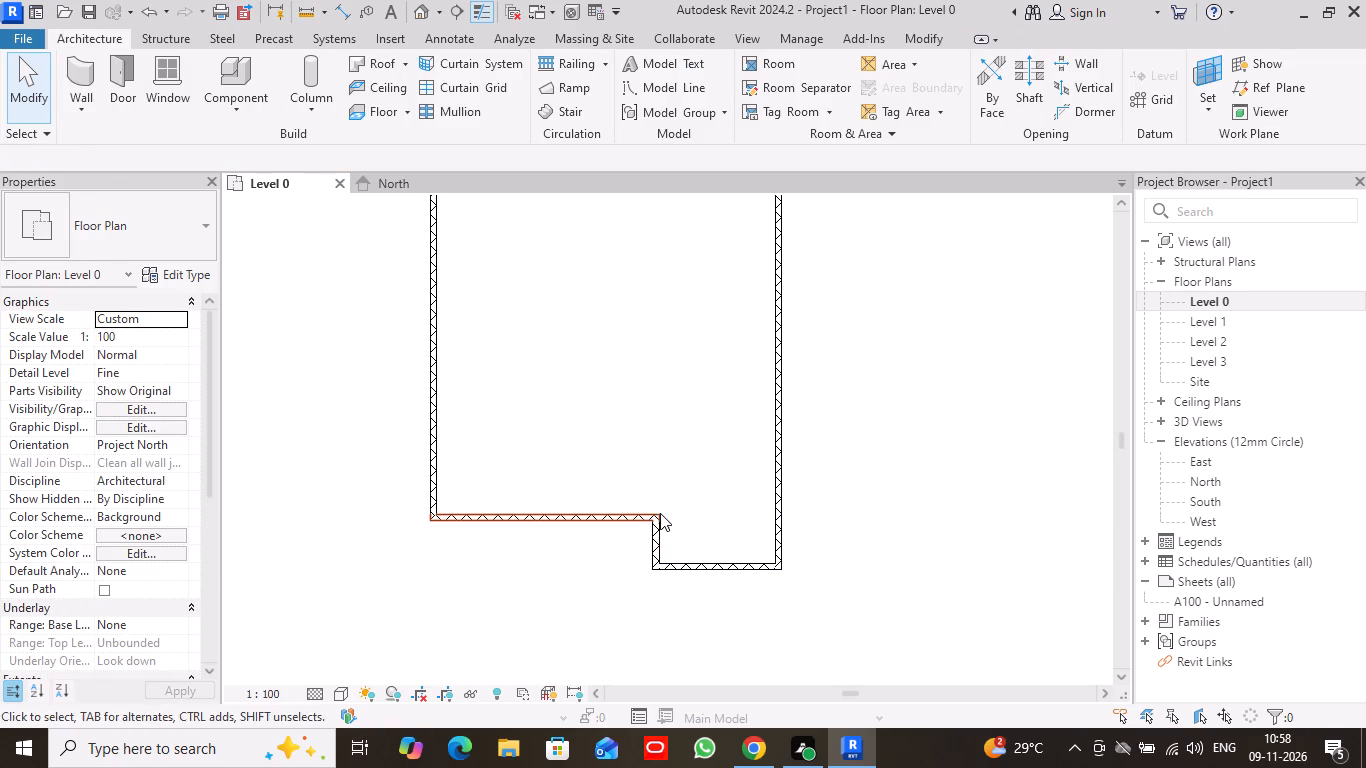
Draw a horizontal basic wall about 41' long from the east wall to the west wall, about 9'-7 1/2" north of the longer south wall.
click(77, 72)
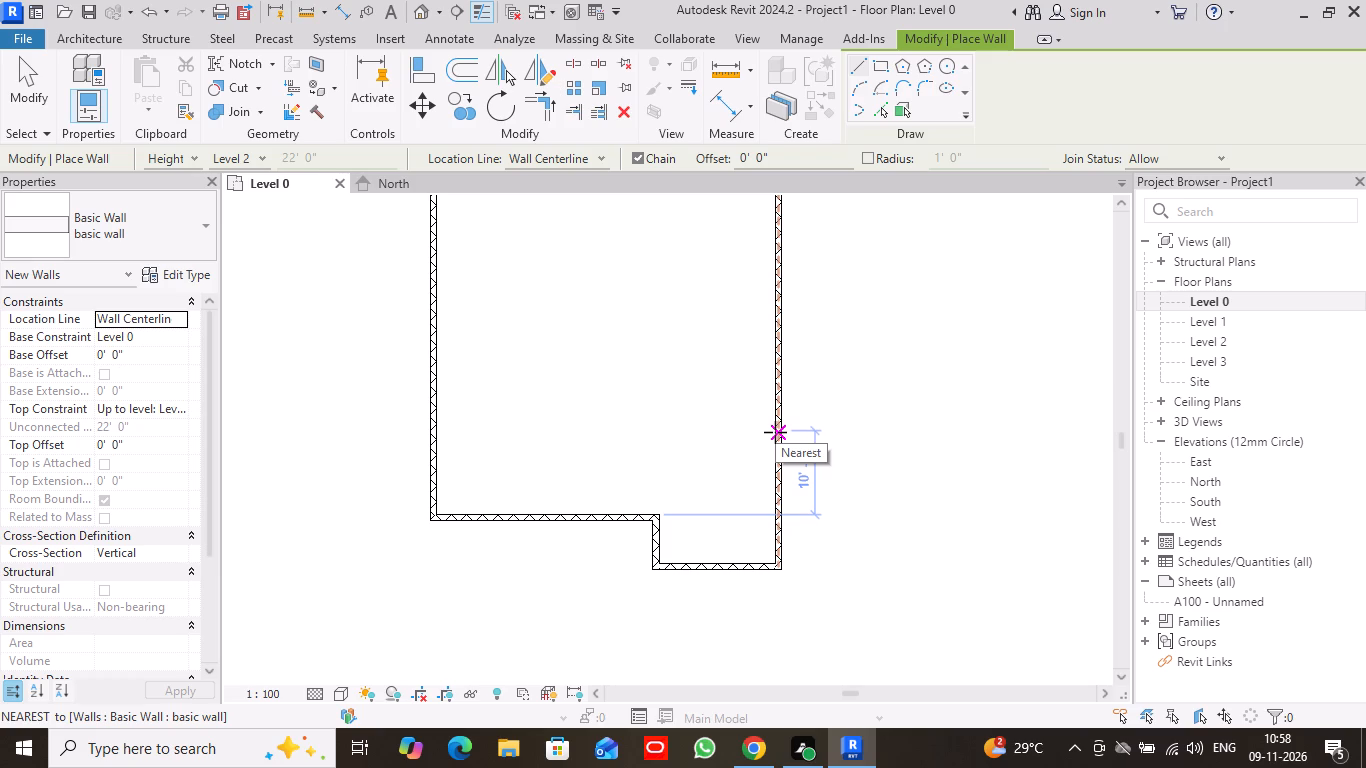
click(775, 432)
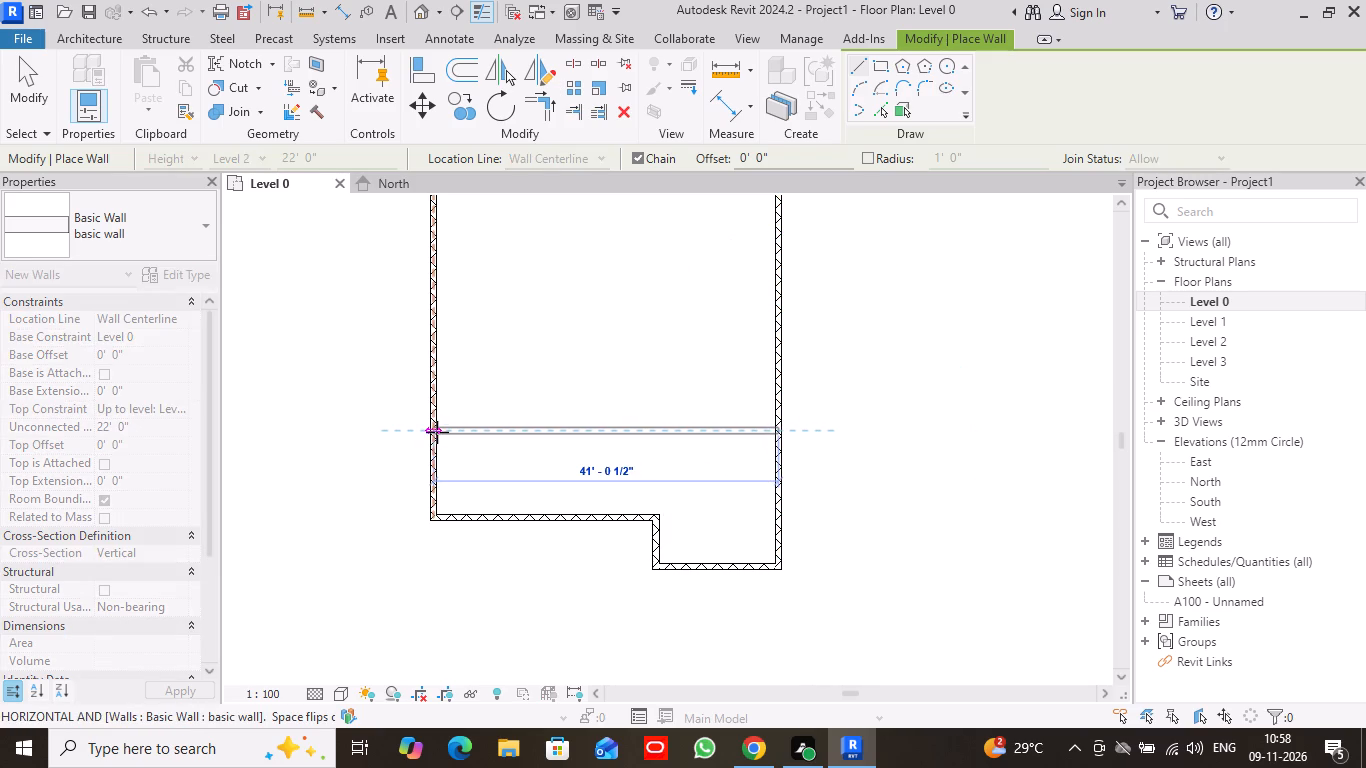
click(434, 431)
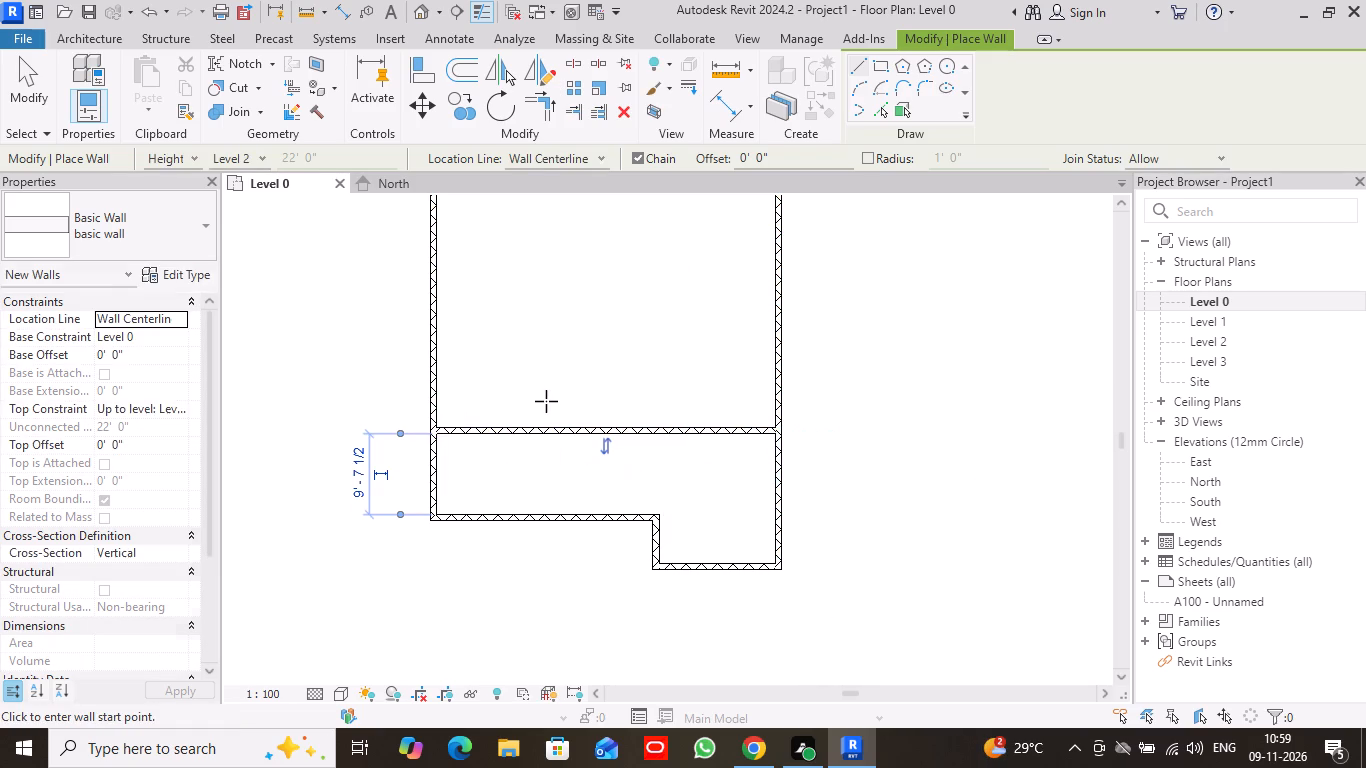
key(Escape)
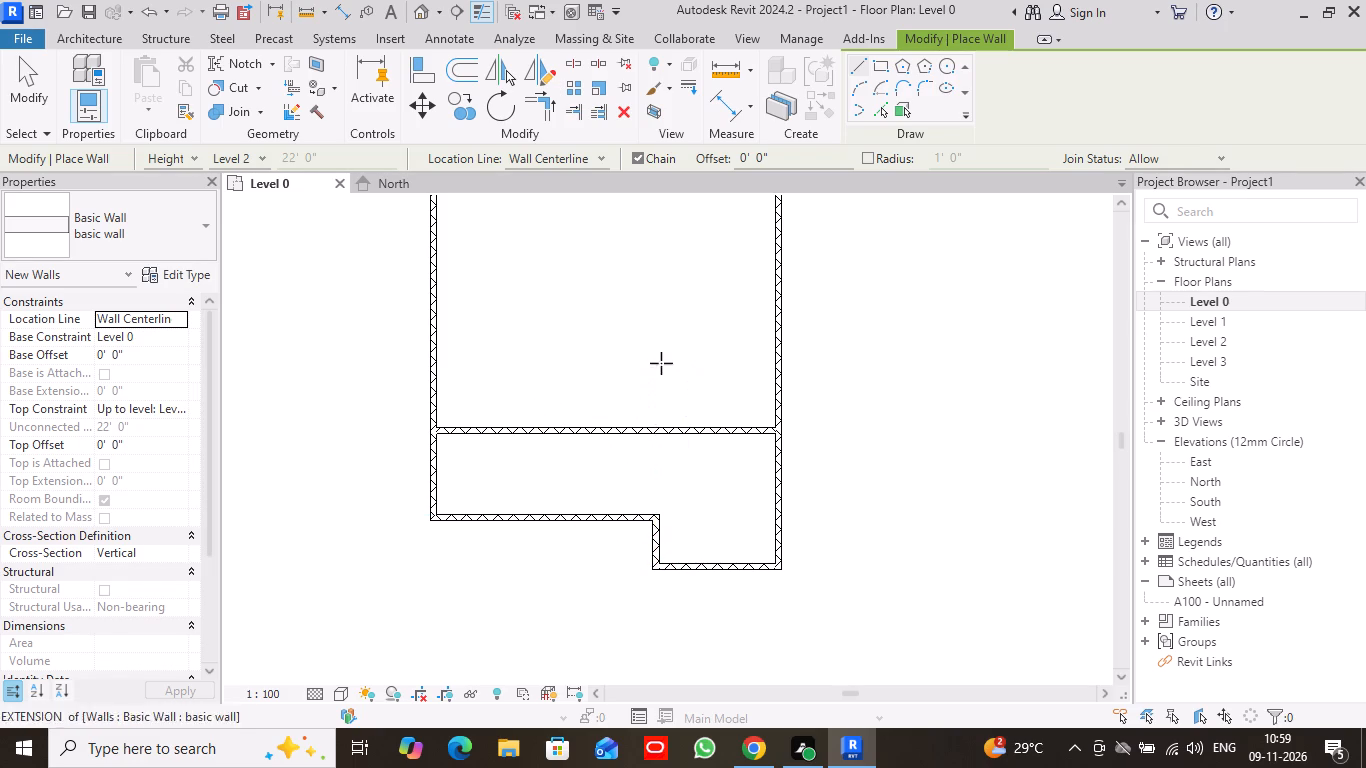
Draw a vertical basic wall starting on the north wall 9'2" from the west wall and running south to the horizontal cross wall.
middle_drag(578, 325, 568, 416)
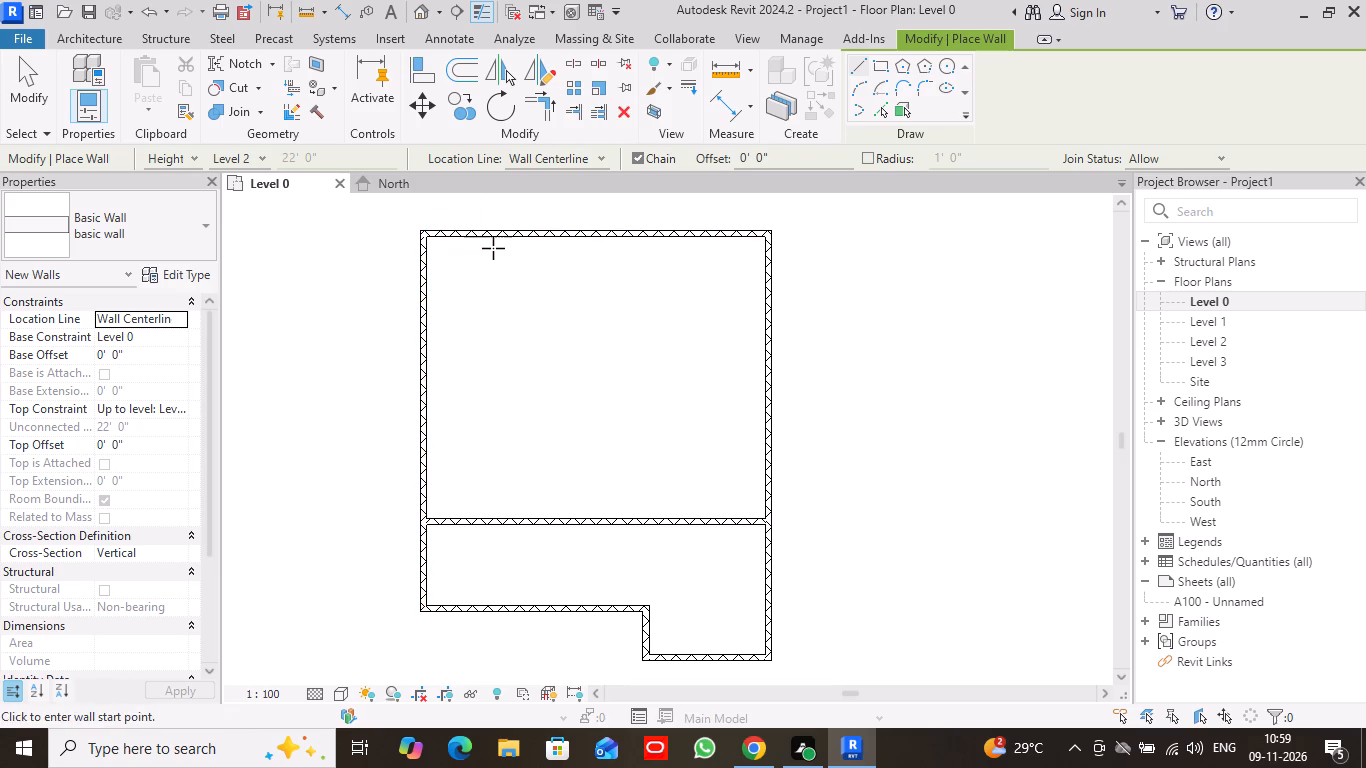
middle_drag(502, 234, 502, 286)
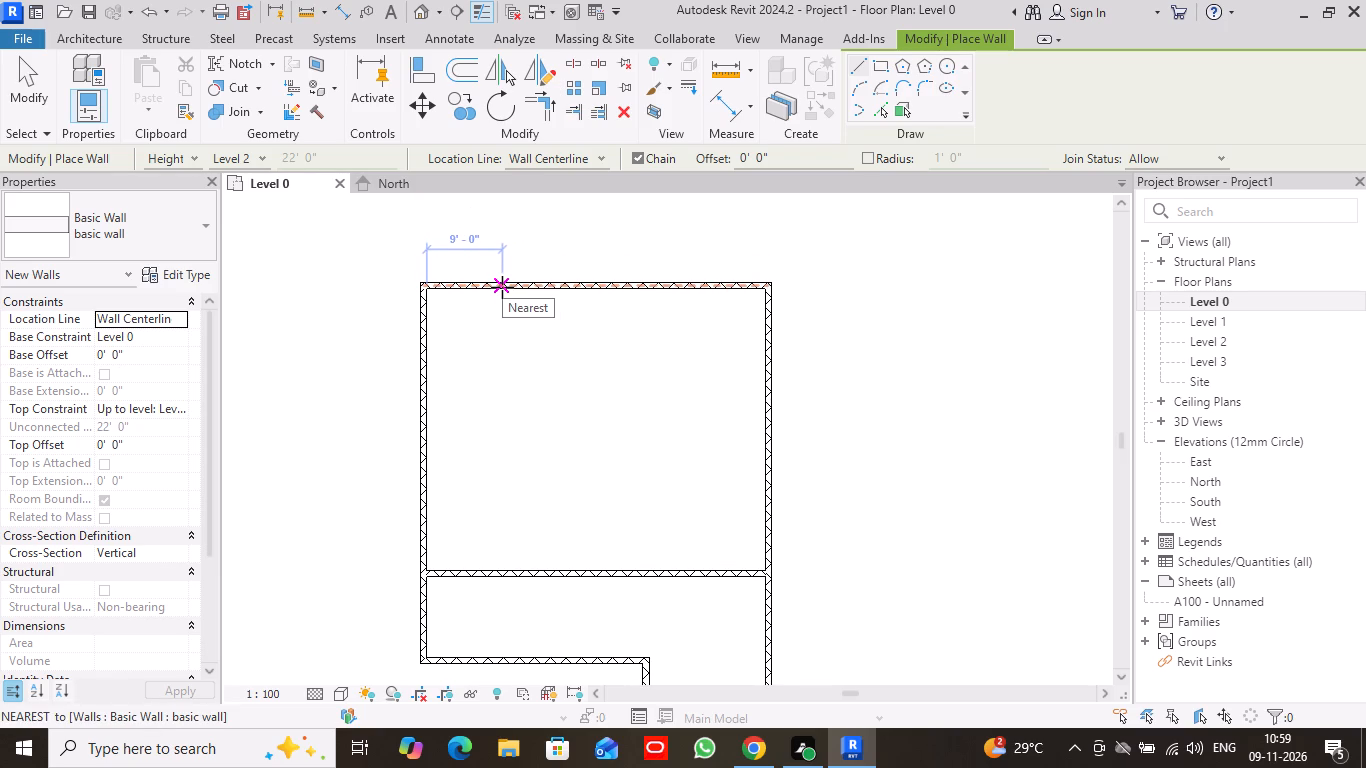
key(9)
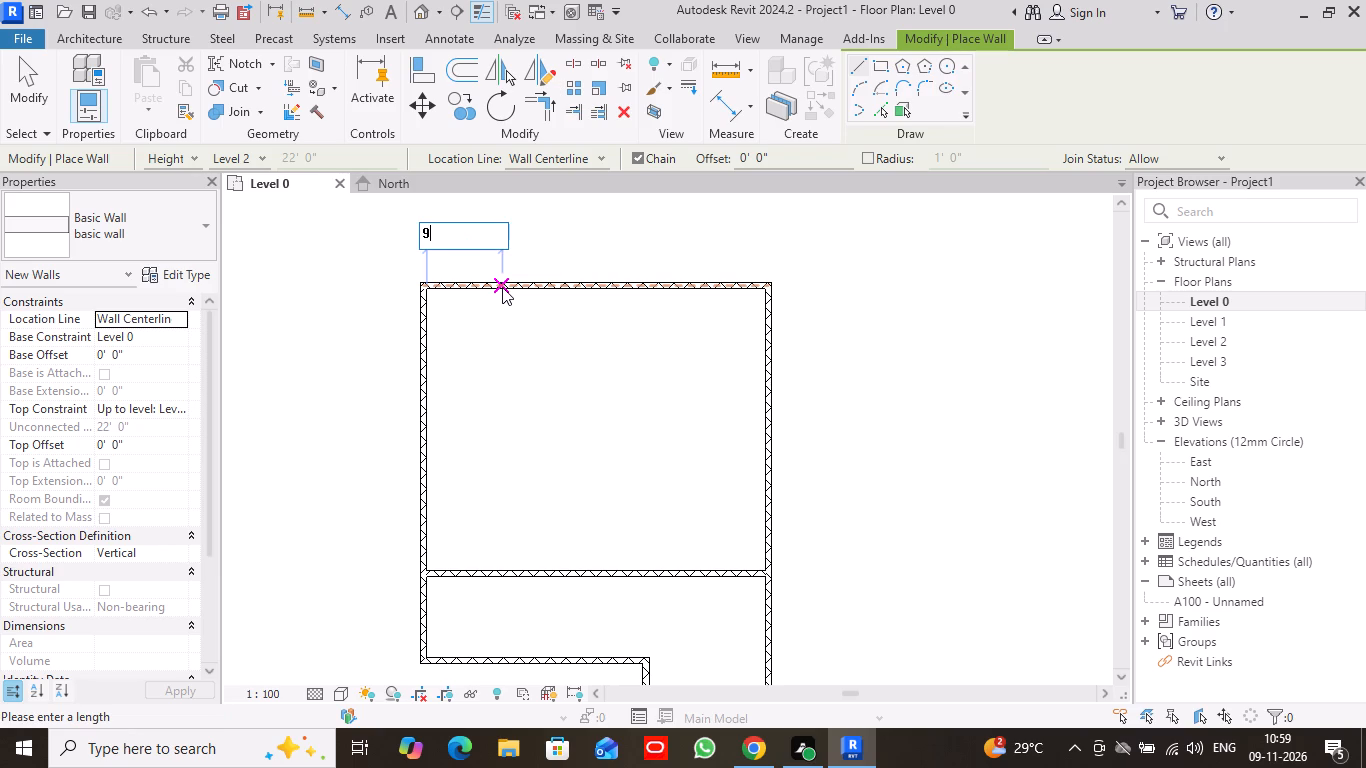
key(apostrophe)
key(2)
key(shift+quotedbl)
key(Return)
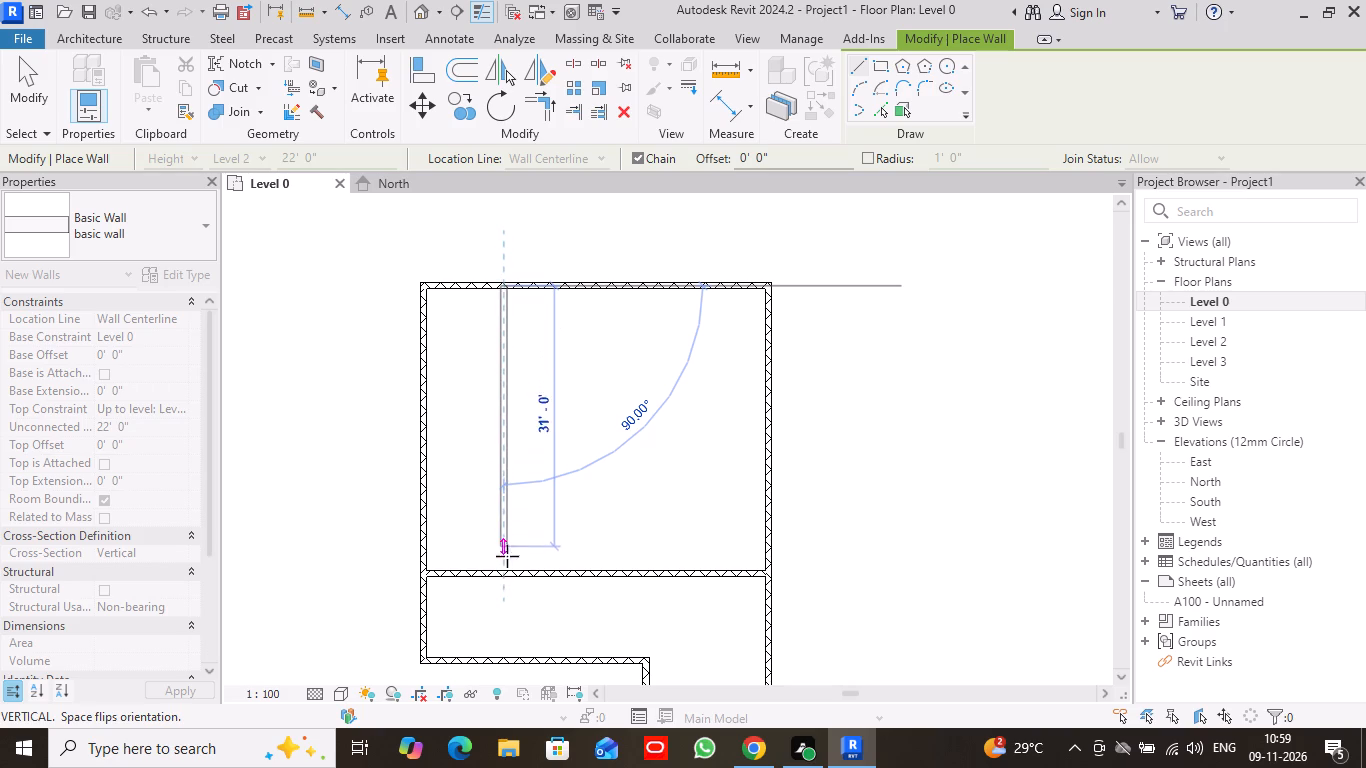
click(511, 573)
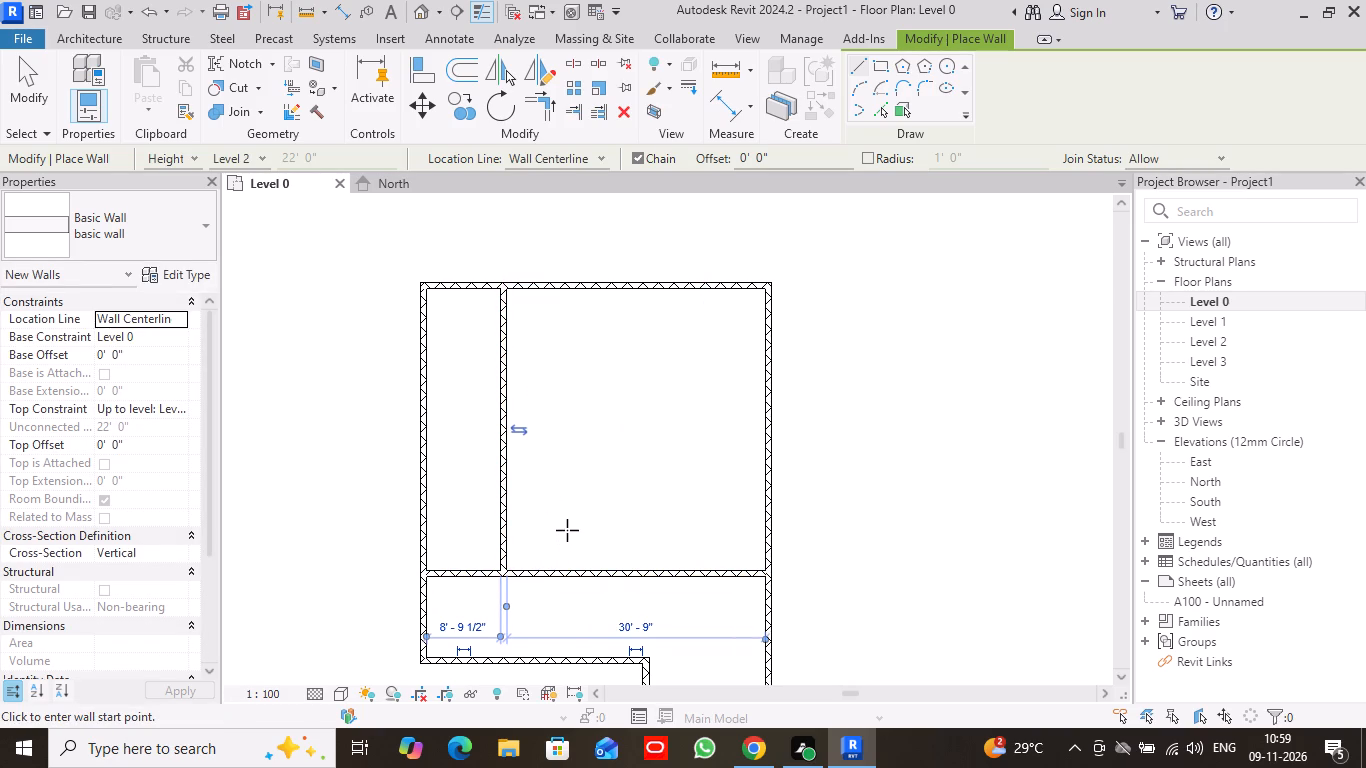
click(505, 661)
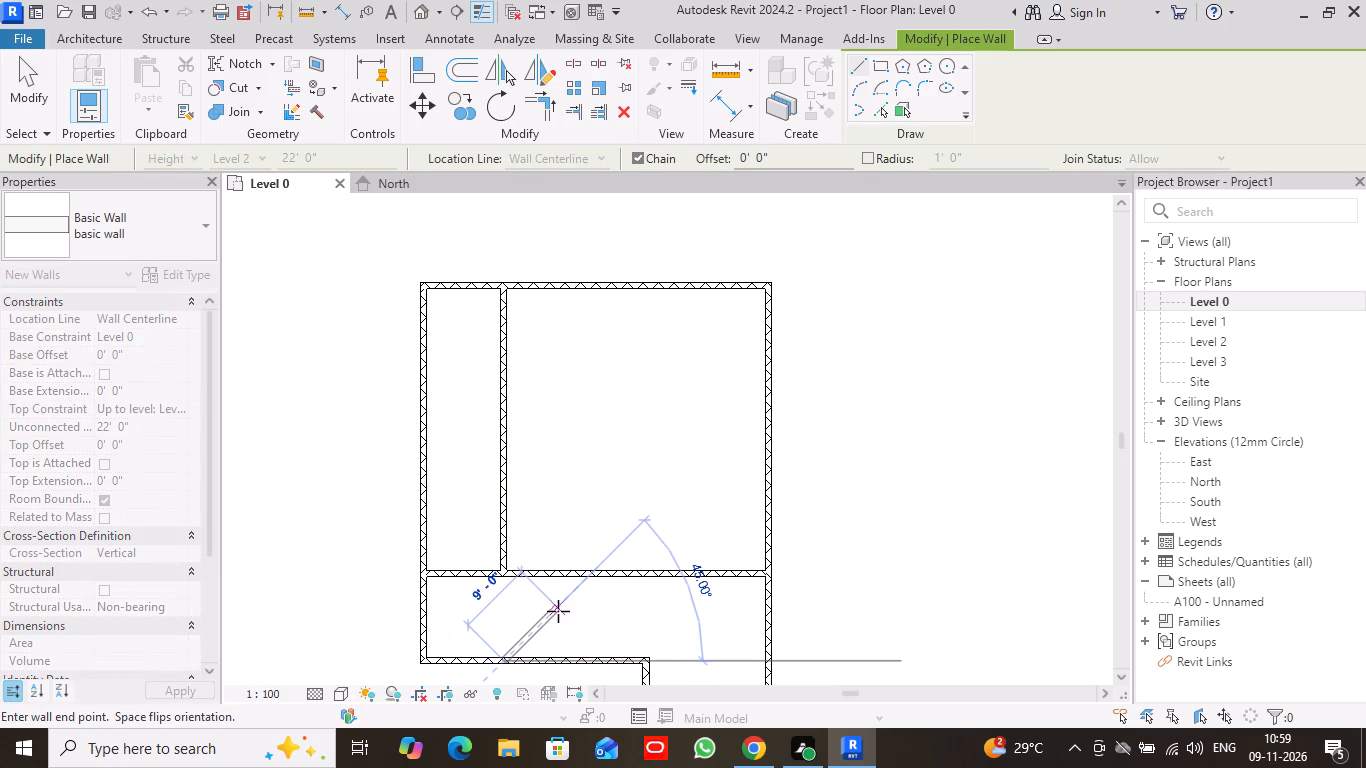
key(Escape)
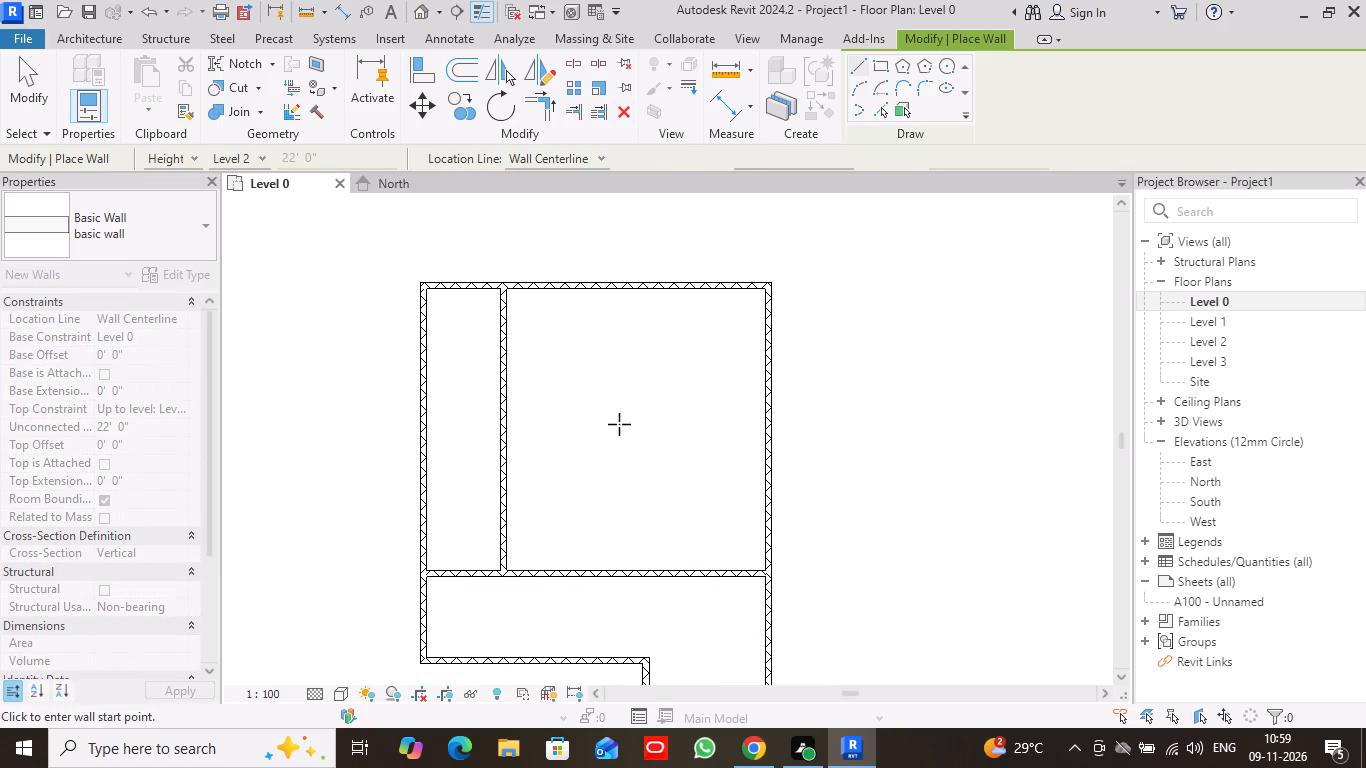
Continue the vertical partition with a basic wall about 10'-4 1/2" long from the cross wall south to the south wall.
click(88, 37)
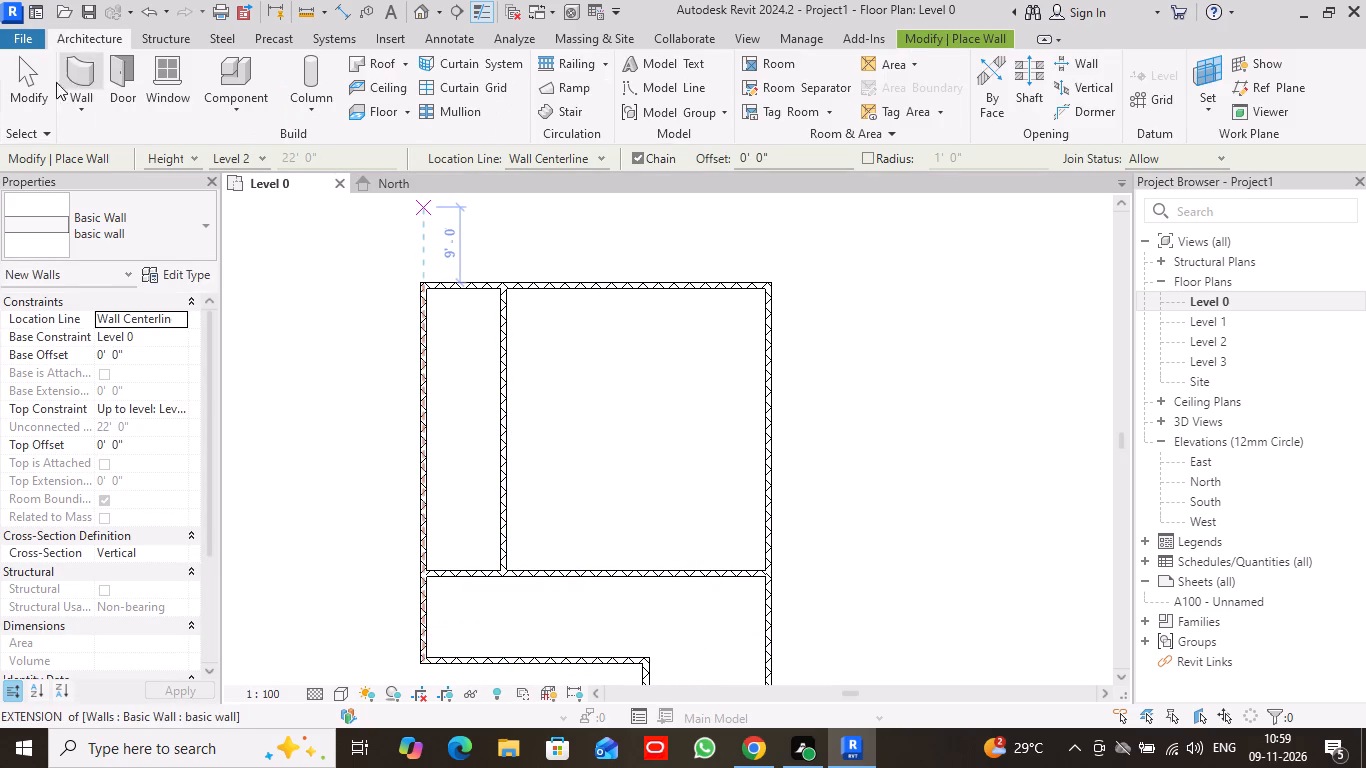
click(80, 80)
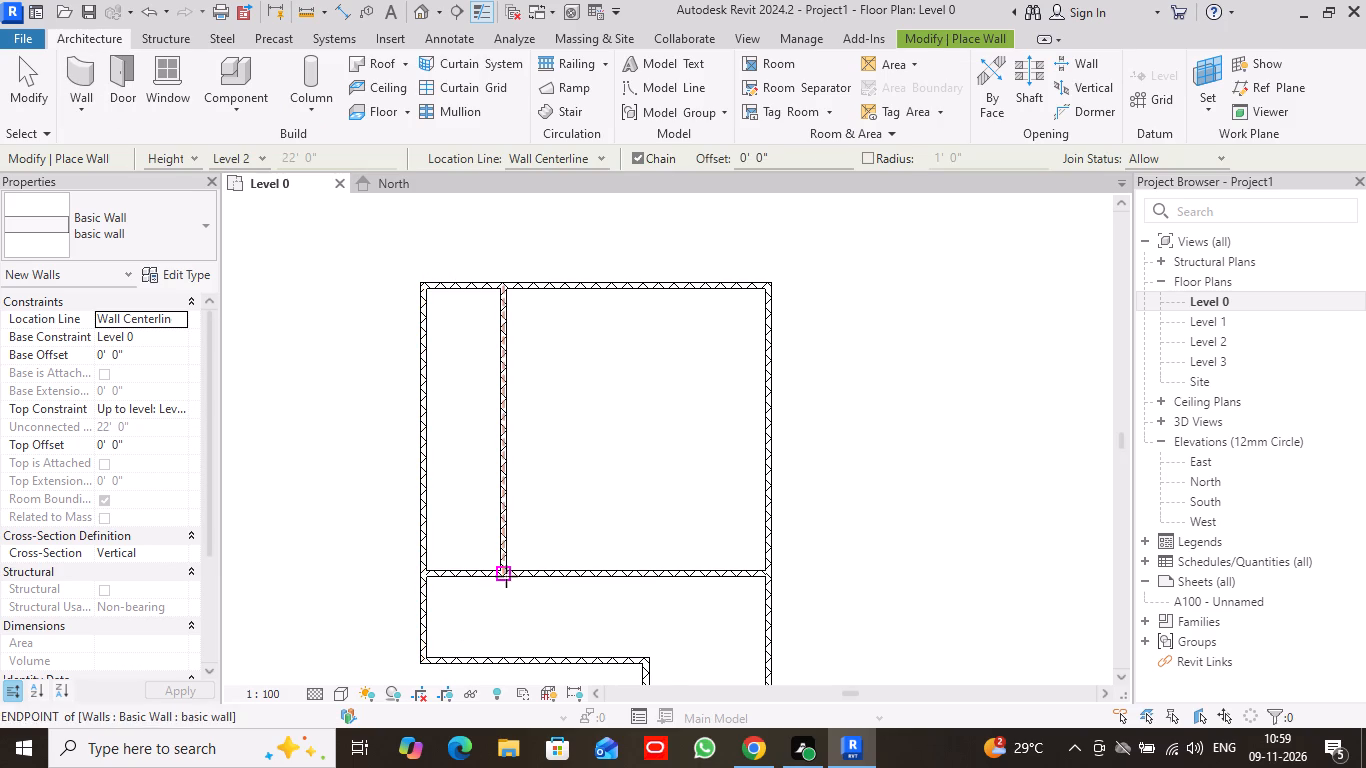
click(506, 576)
click(502, 660)
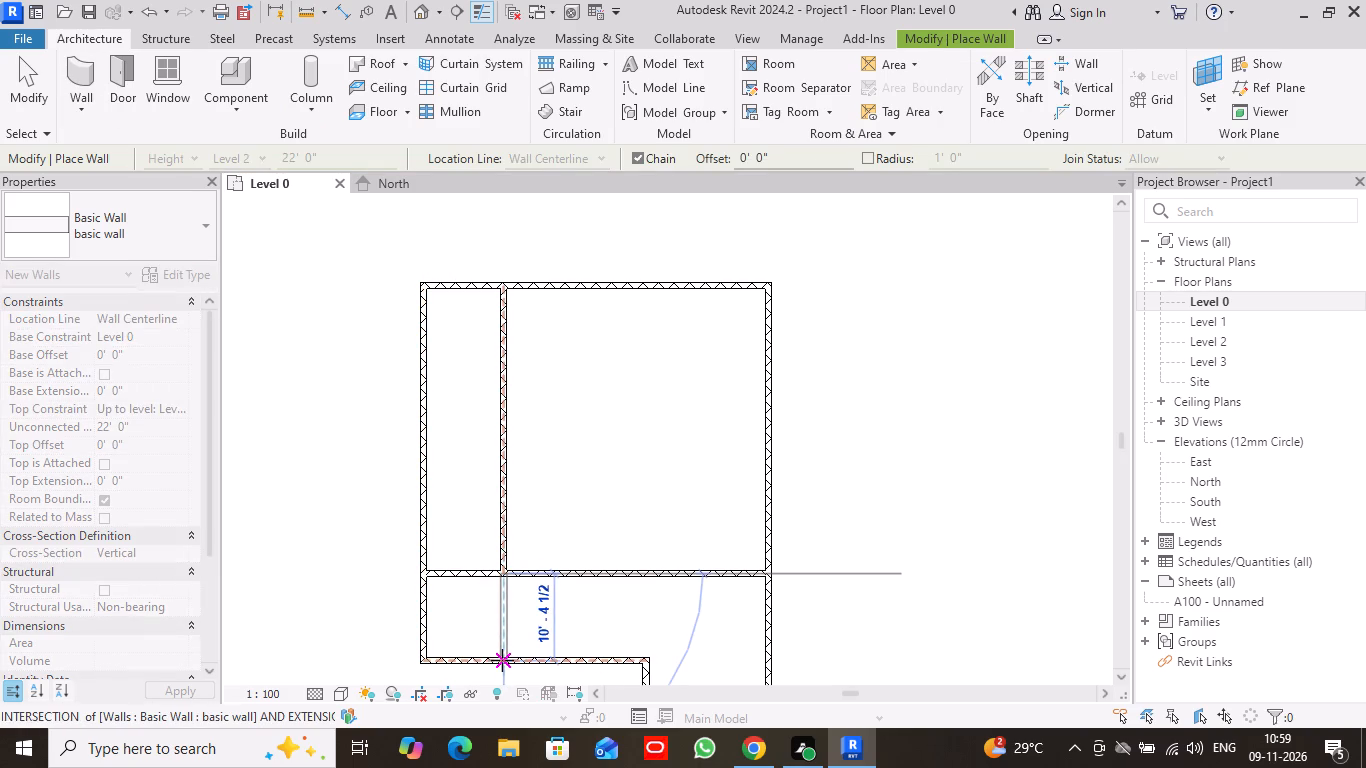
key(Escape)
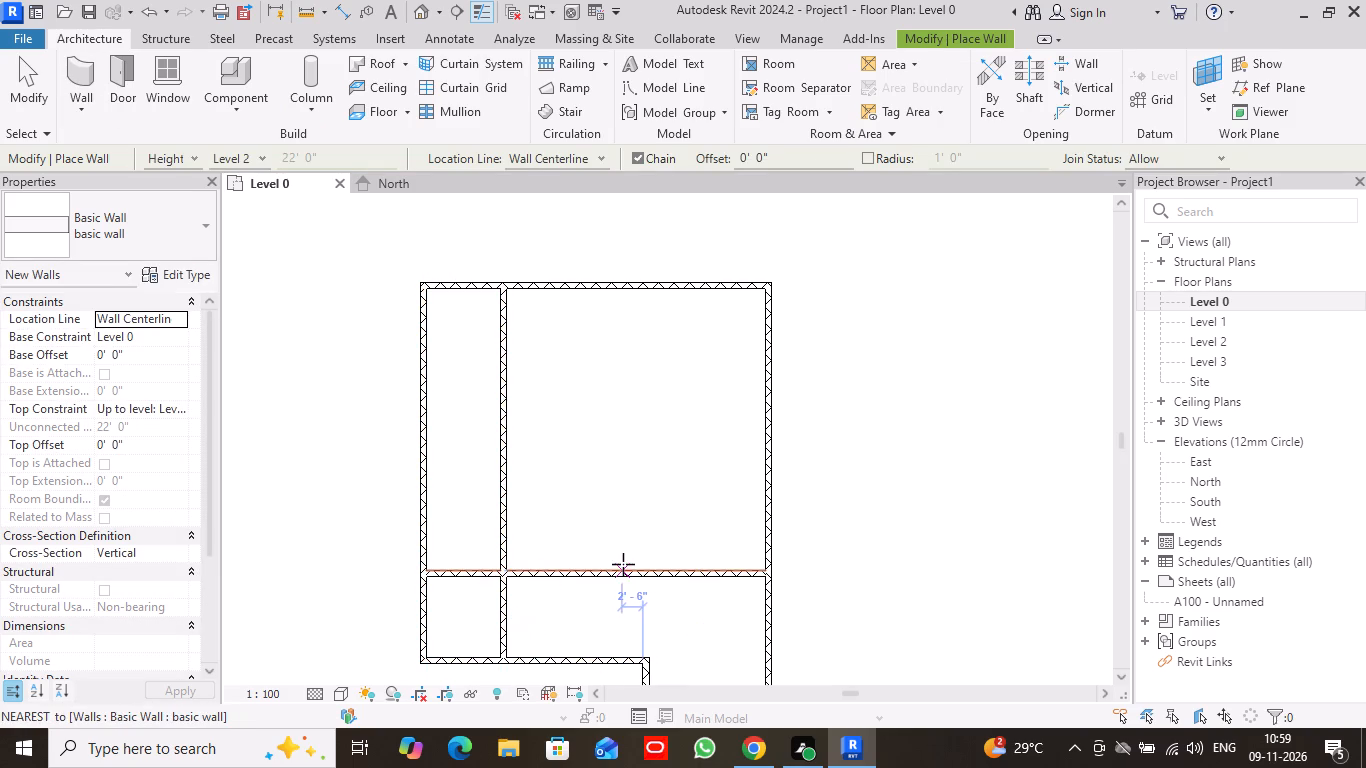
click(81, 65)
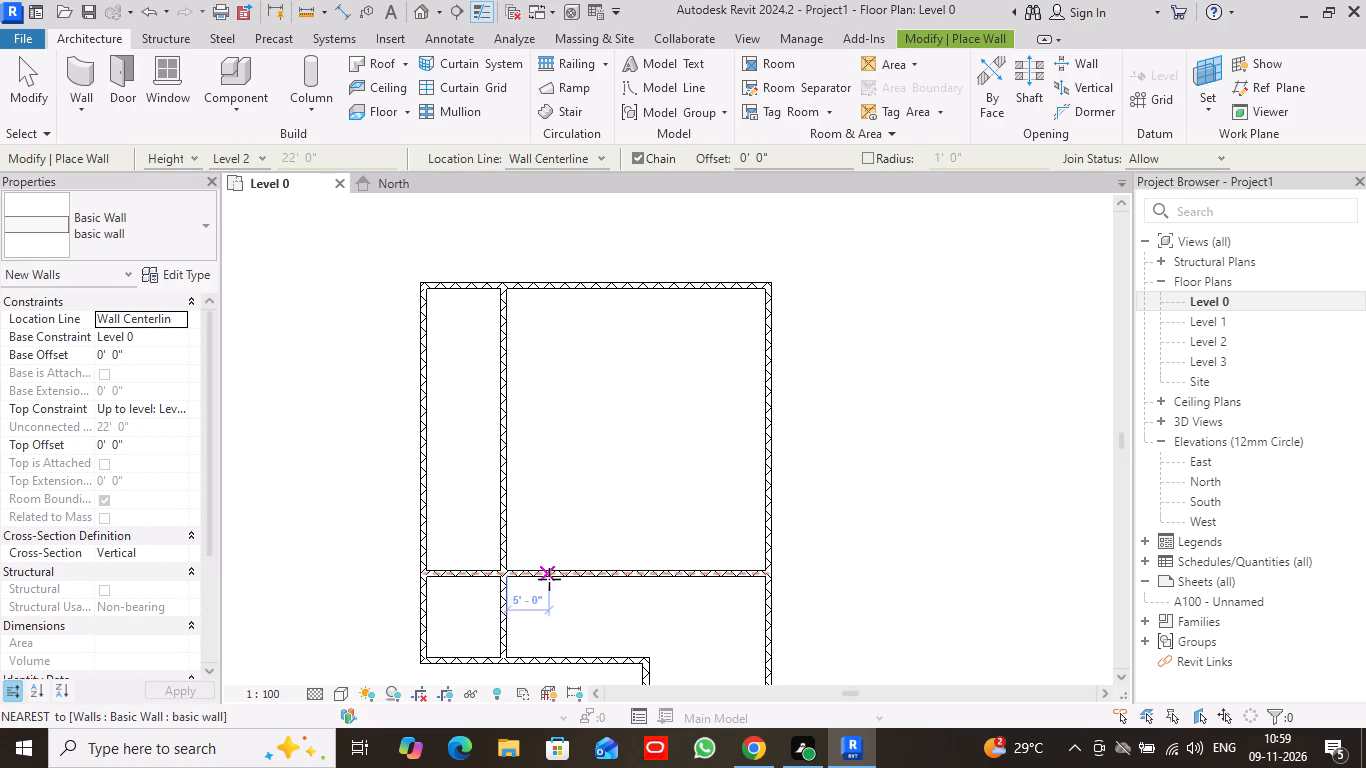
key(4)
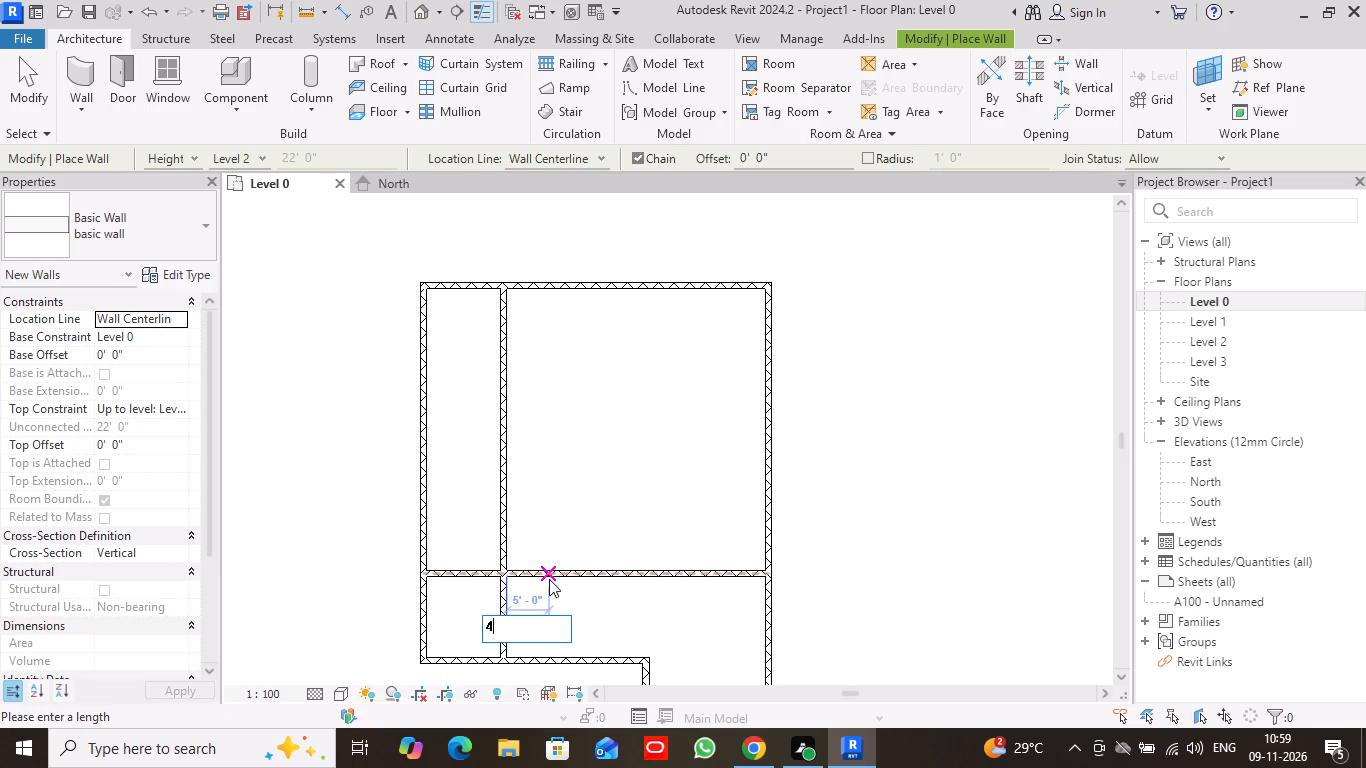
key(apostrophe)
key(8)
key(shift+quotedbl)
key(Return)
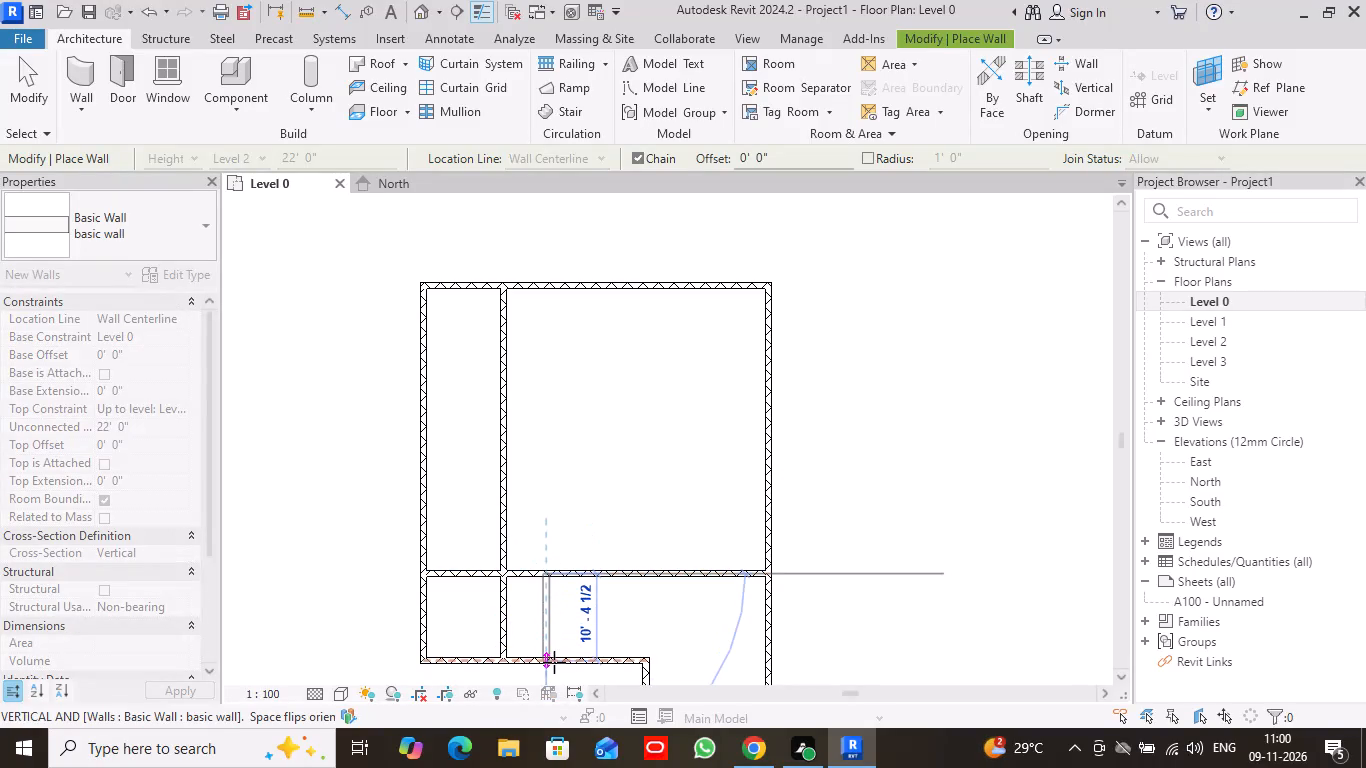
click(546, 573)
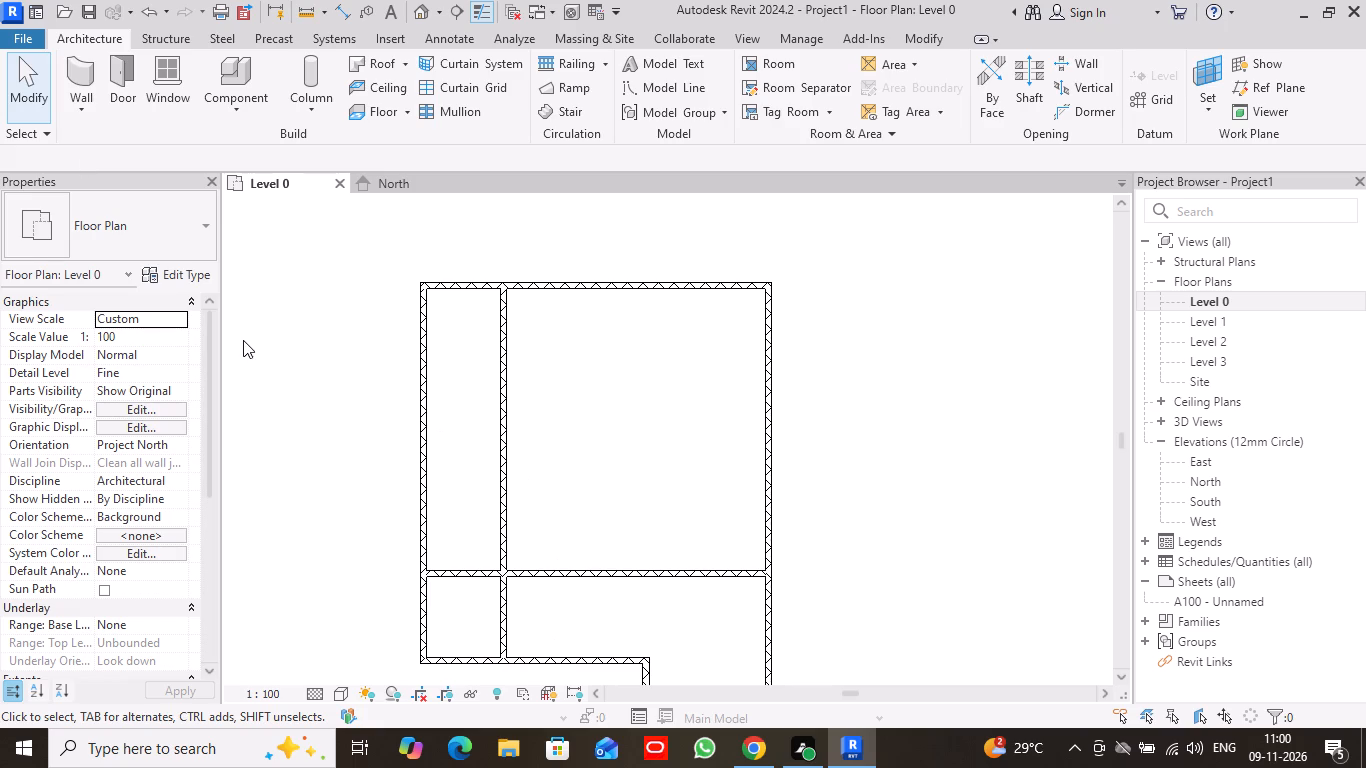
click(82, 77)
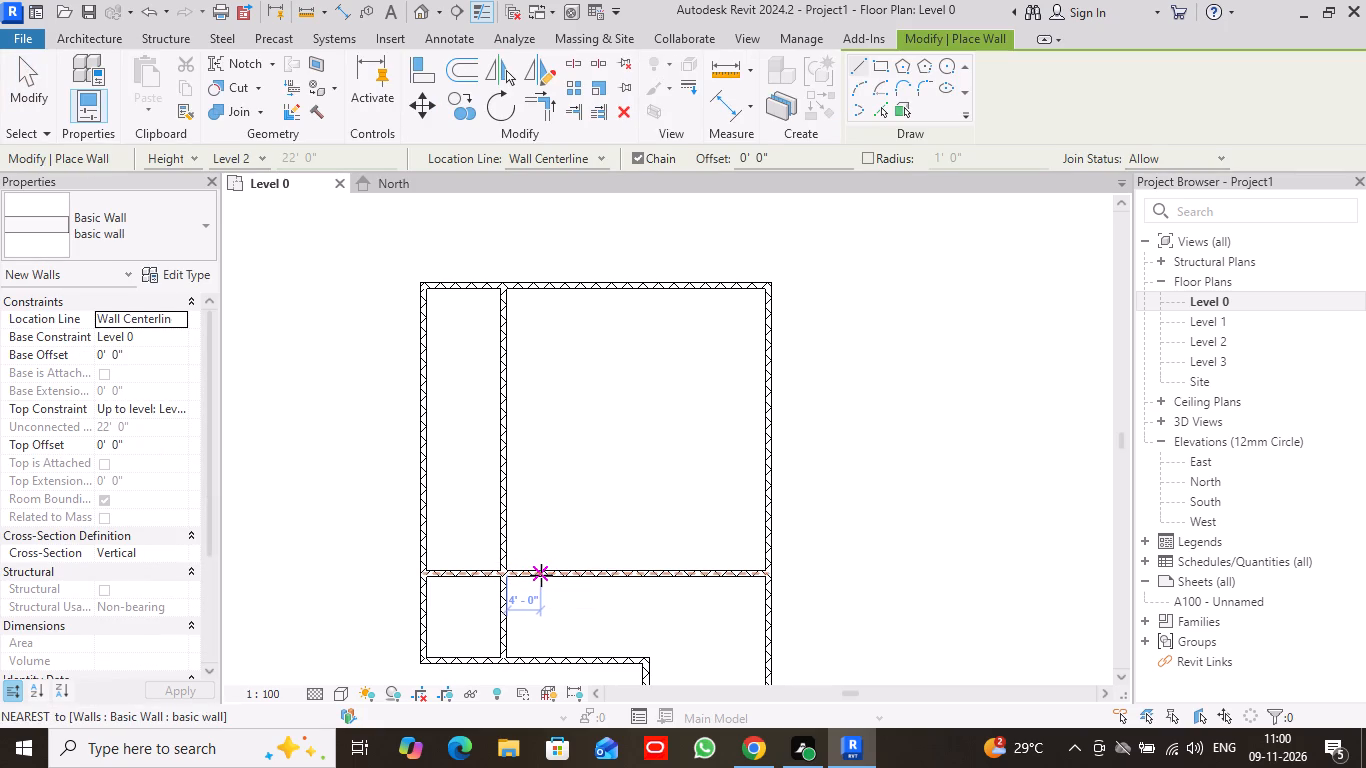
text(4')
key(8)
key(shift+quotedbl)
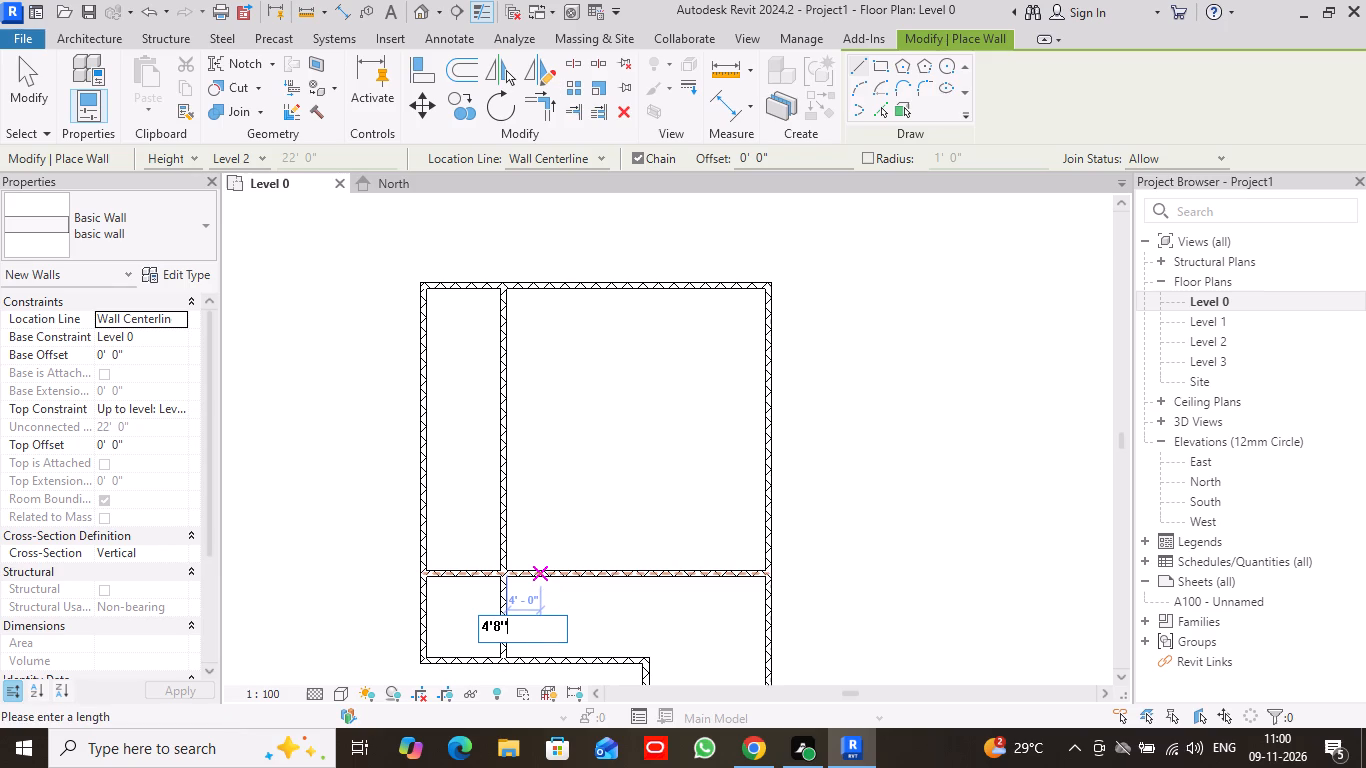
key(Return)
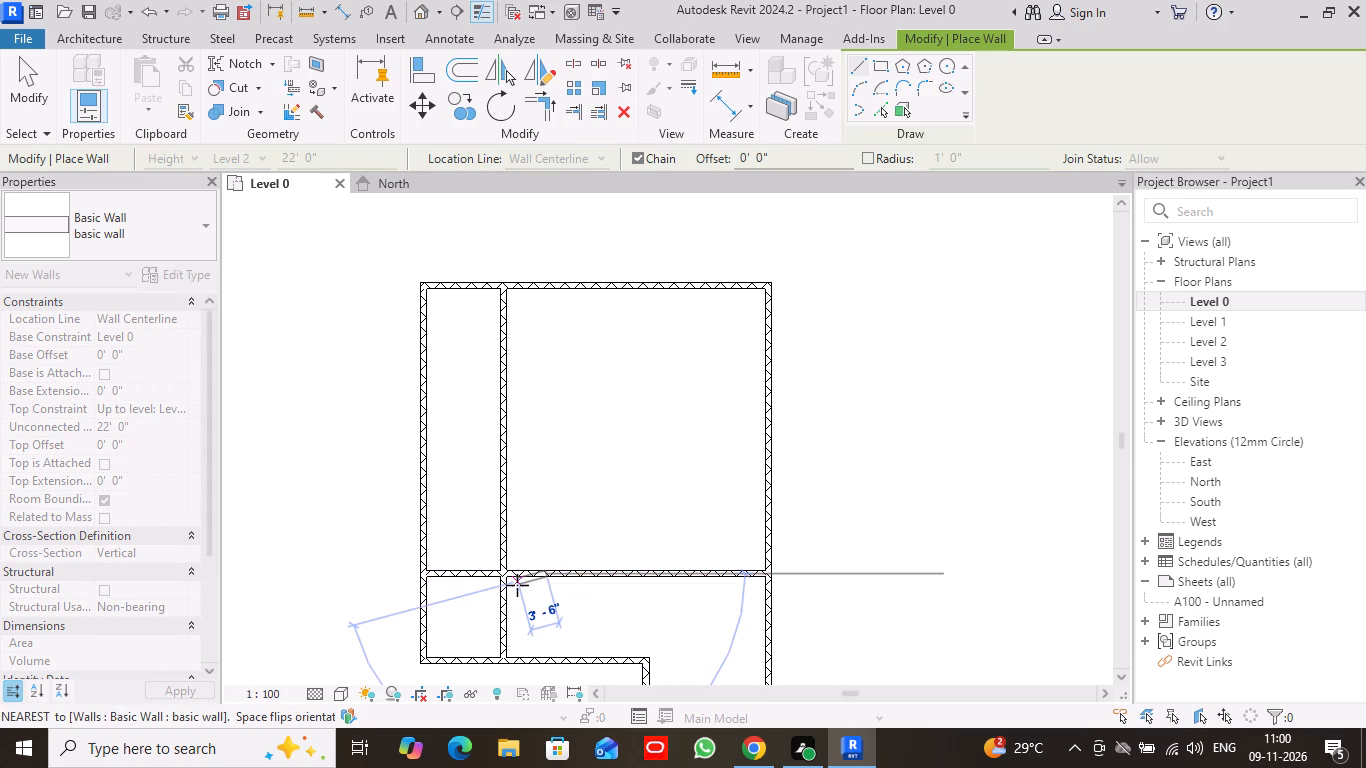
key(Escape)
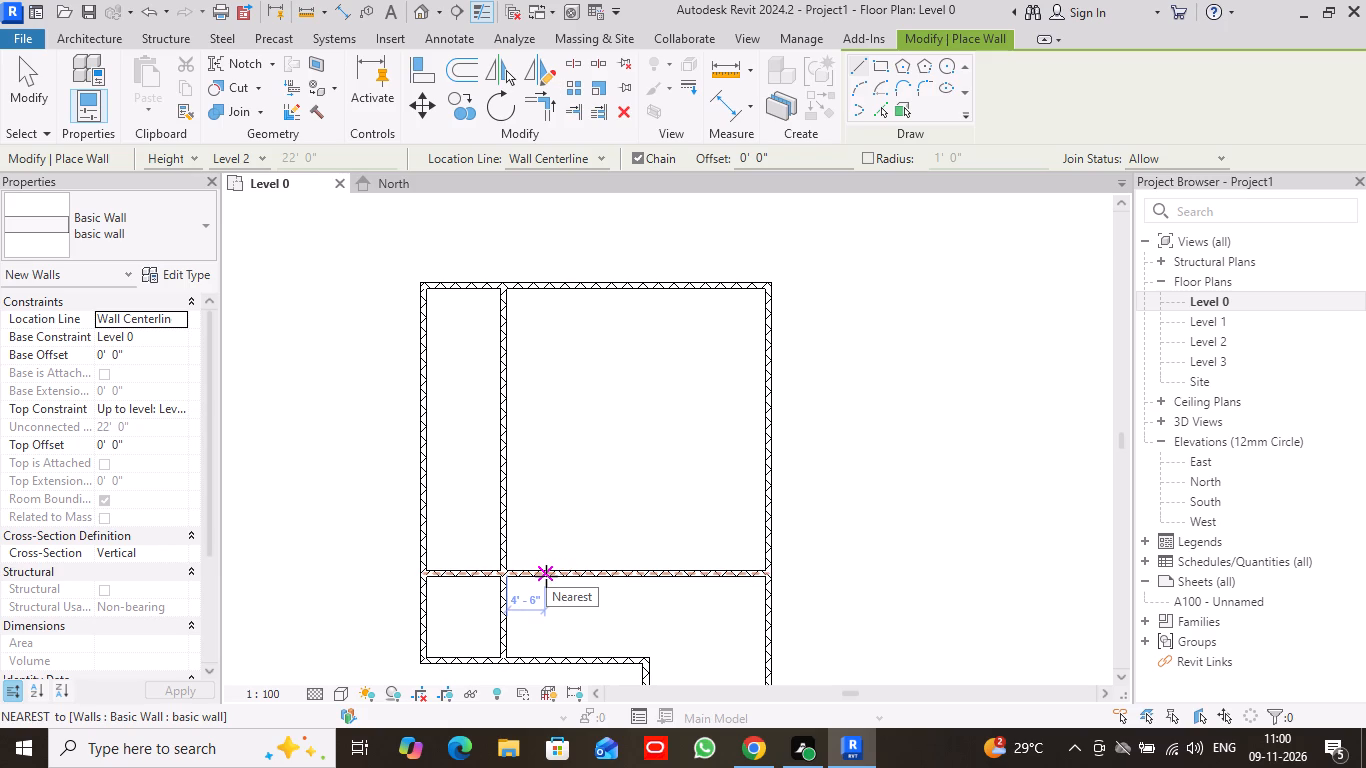
Draw a vertical basic wall starting on the cross wall 4'8" east of the existing partition and running south to the south wall.
key(4)
text('8)
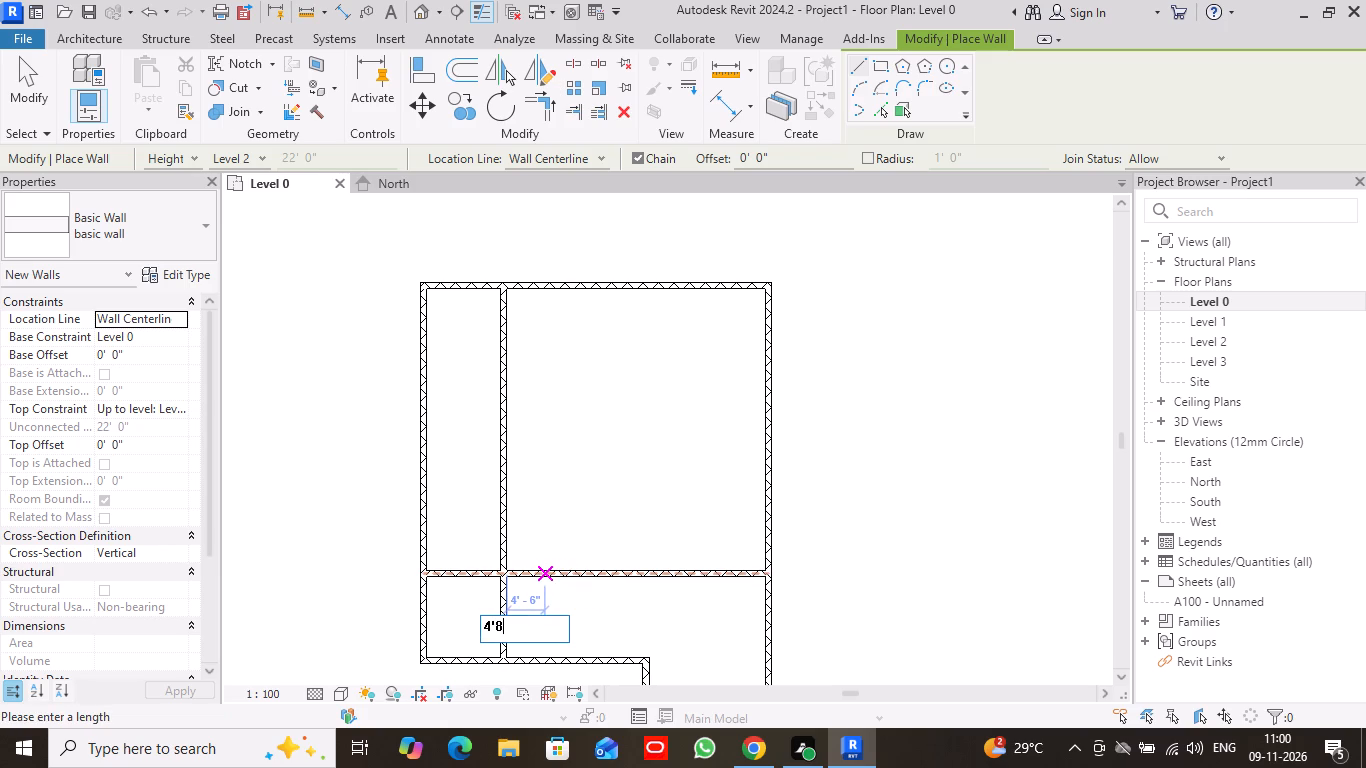
key(shift+quotedbl)
key(Return)
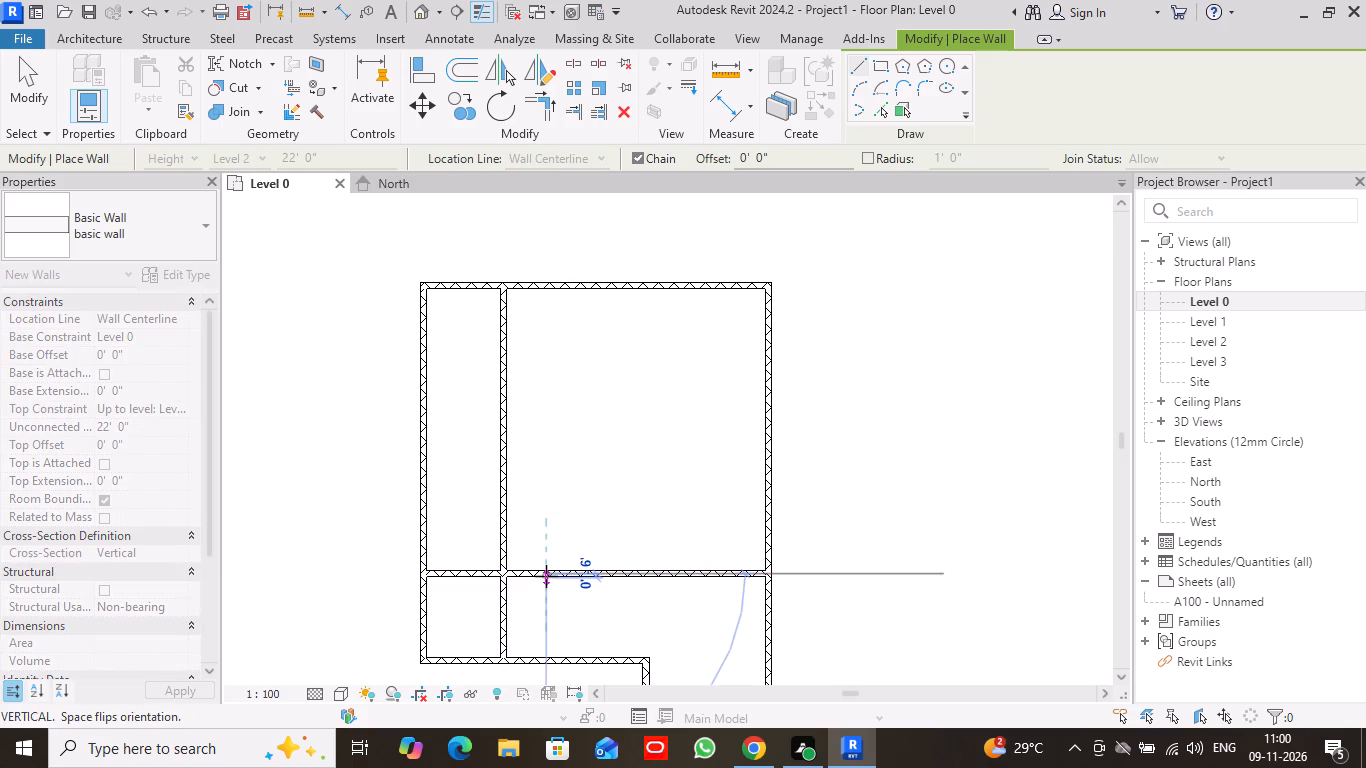
click(546, 576)
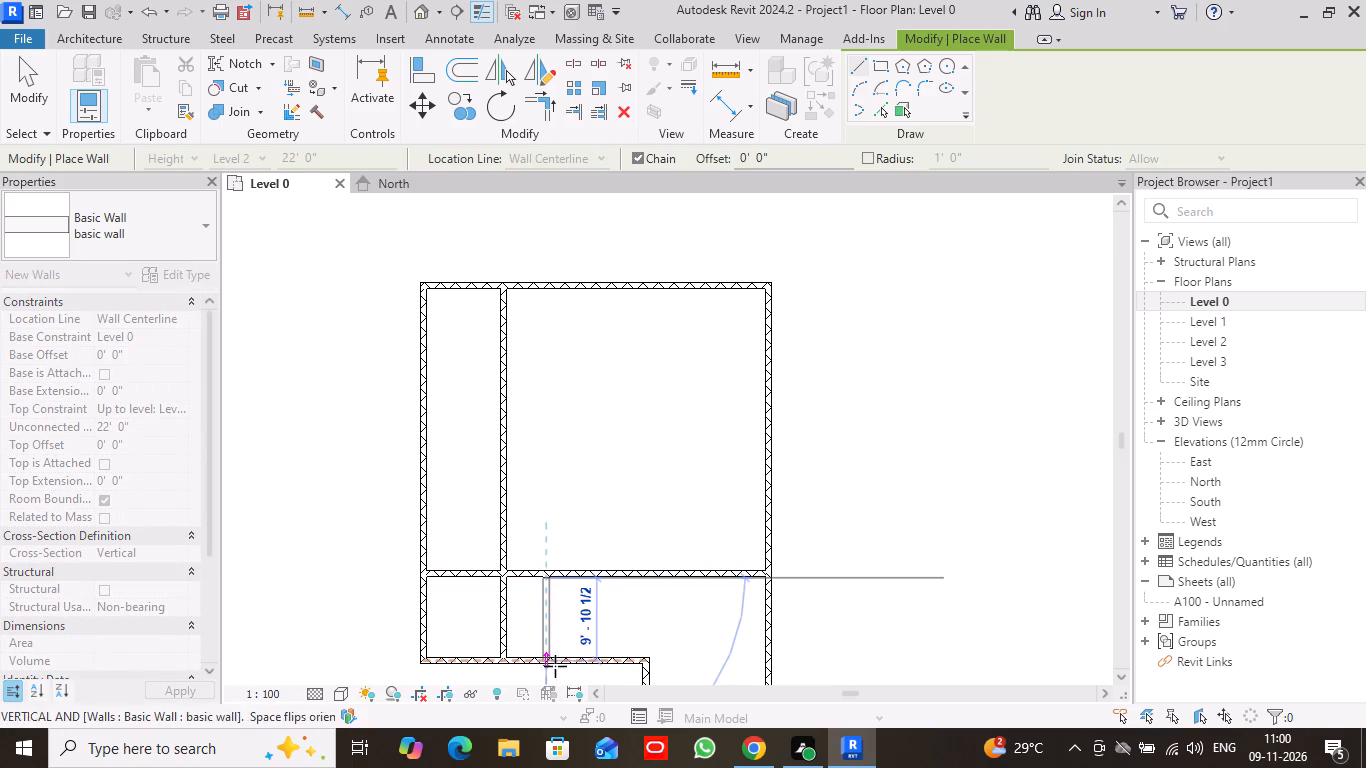
click(550, 660)
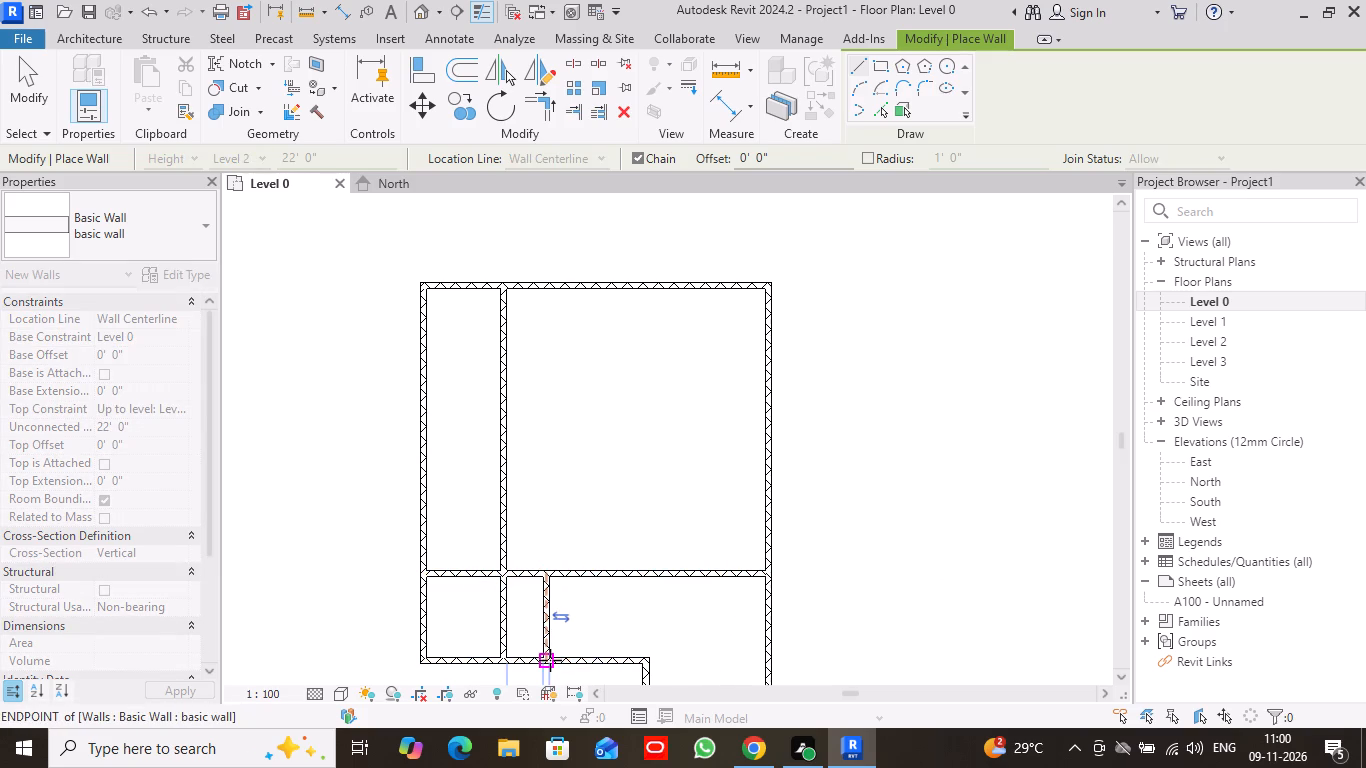
key(Escape)
Draw a vertical basic wall about 10'-4 1/2" long from the inner corner of the south wall's jog north to the cross wall.
middle_drag(656, 632, 710, 442)
scroll(710, 442, up, 3)
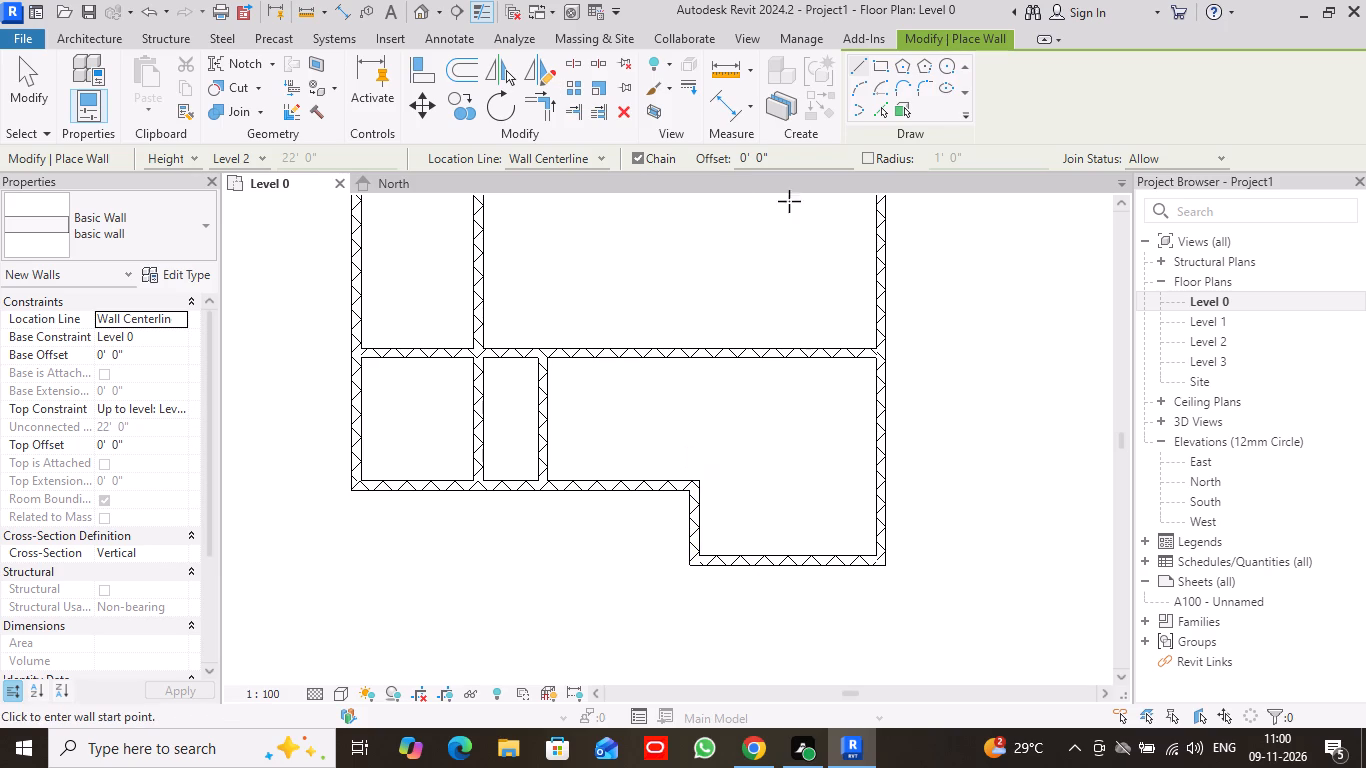
click(695, 488)
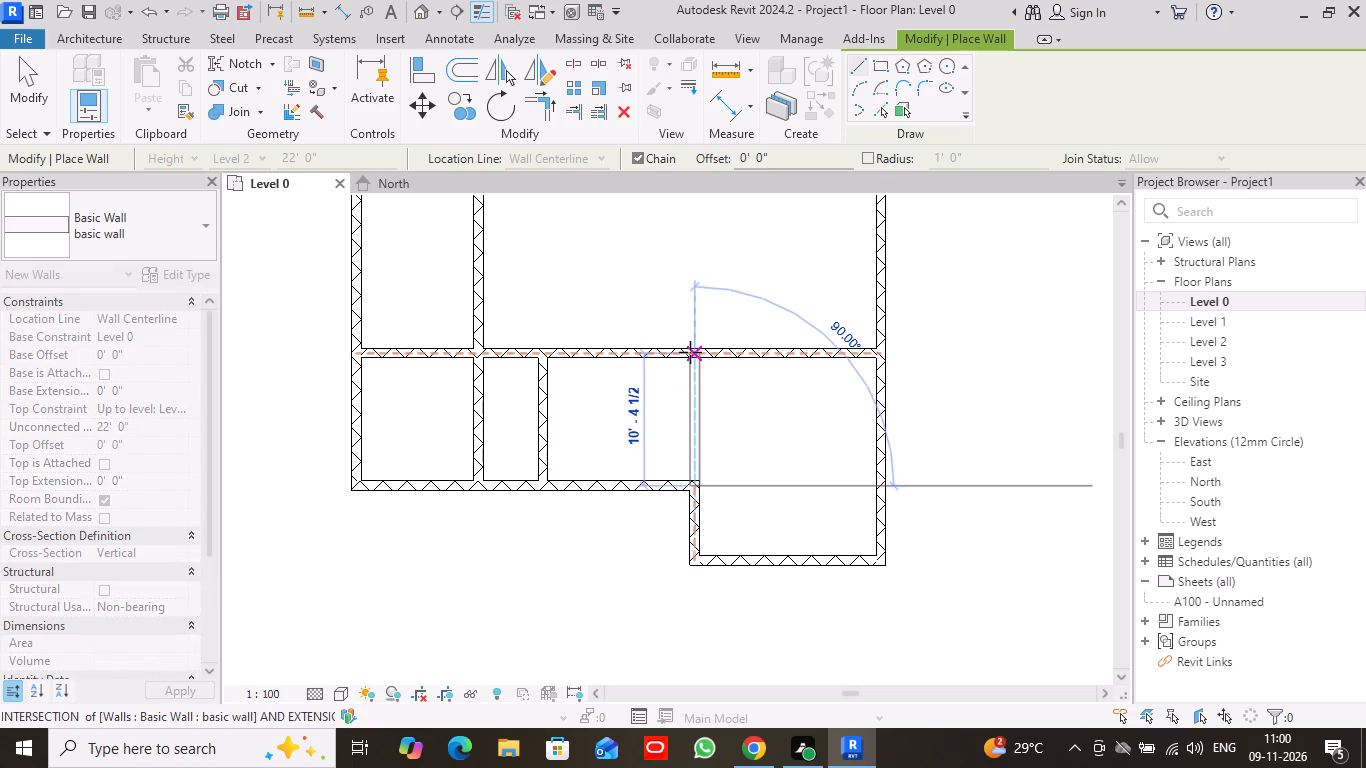
click(690, 352)
key(Escape)
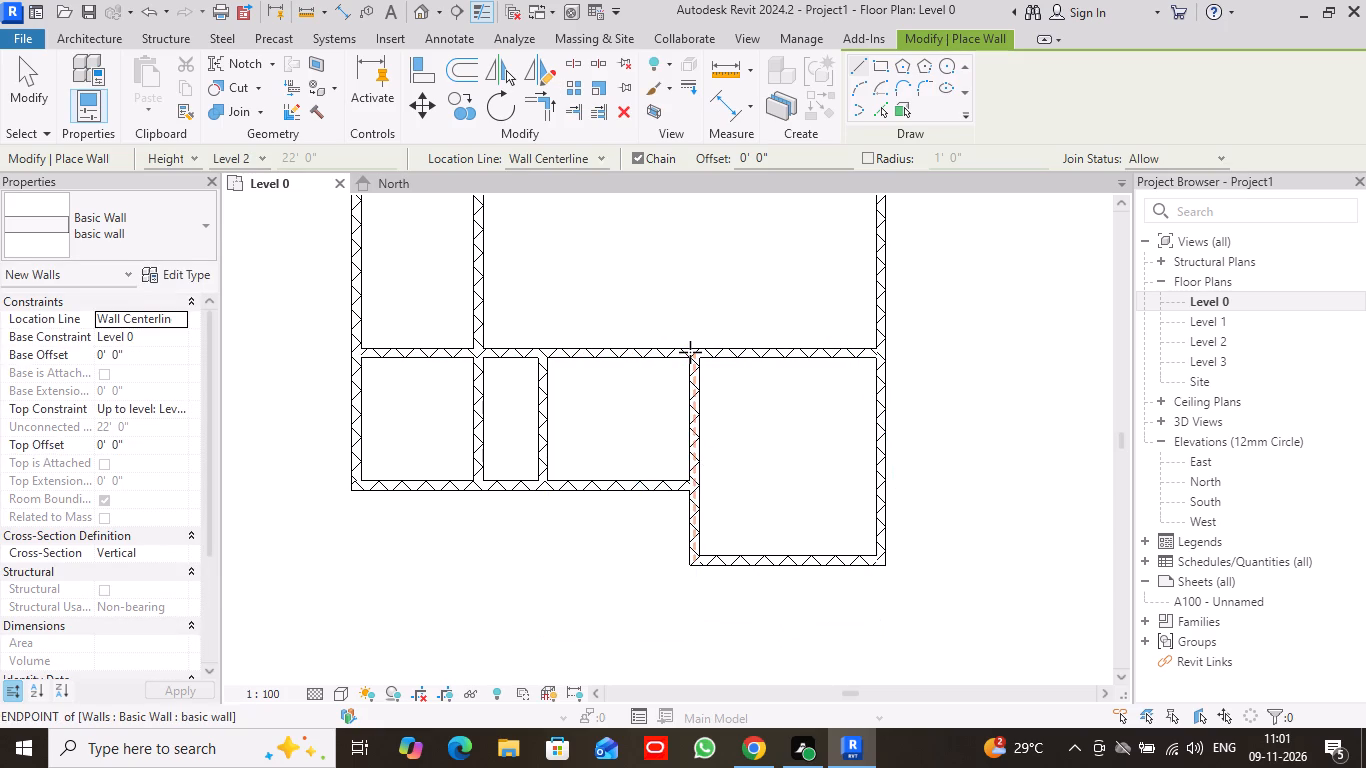
Start the Wall command again for another basic wall on the Level 0 plan.
scroll(780, 438, down, 2)
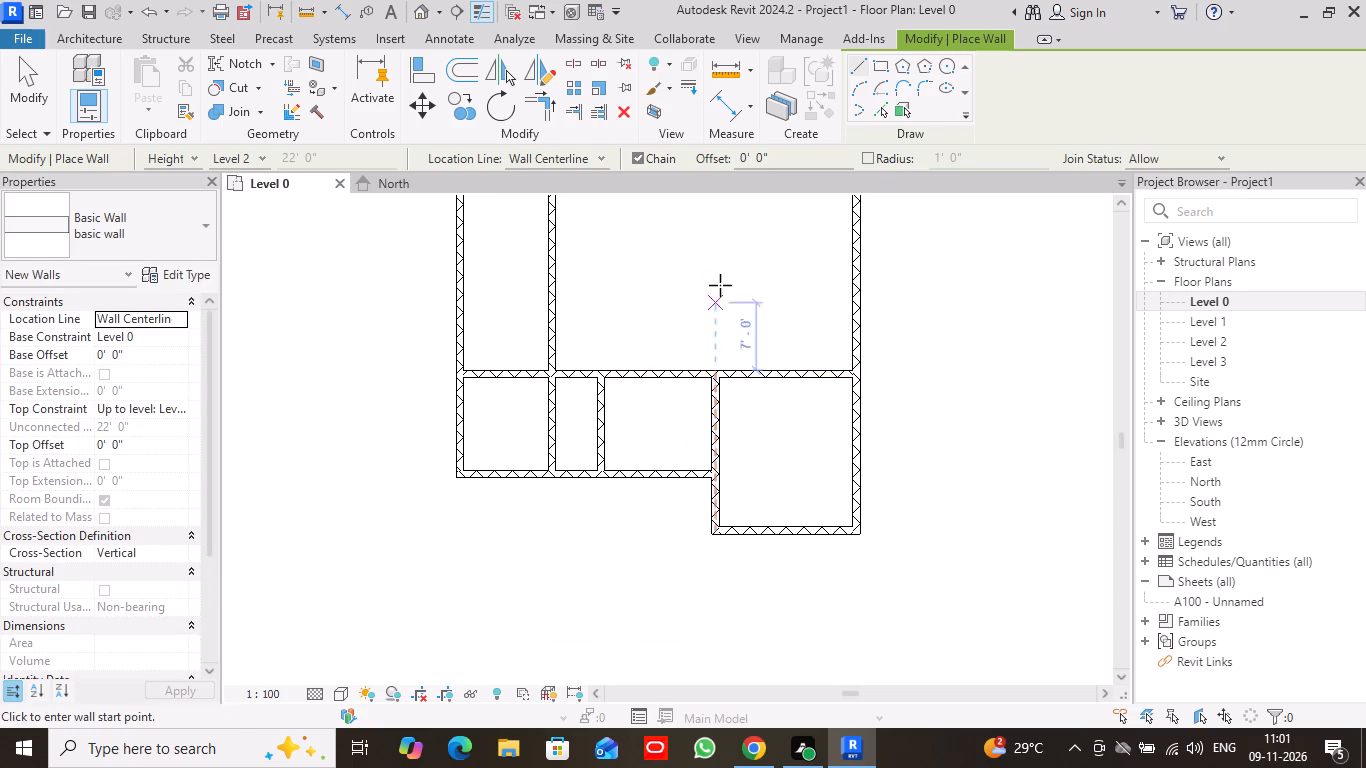
middle_drag(720, 284, 623, 475)
scroll(658, 432, down, 1)
middle_drag(648, 480, 676, 427)
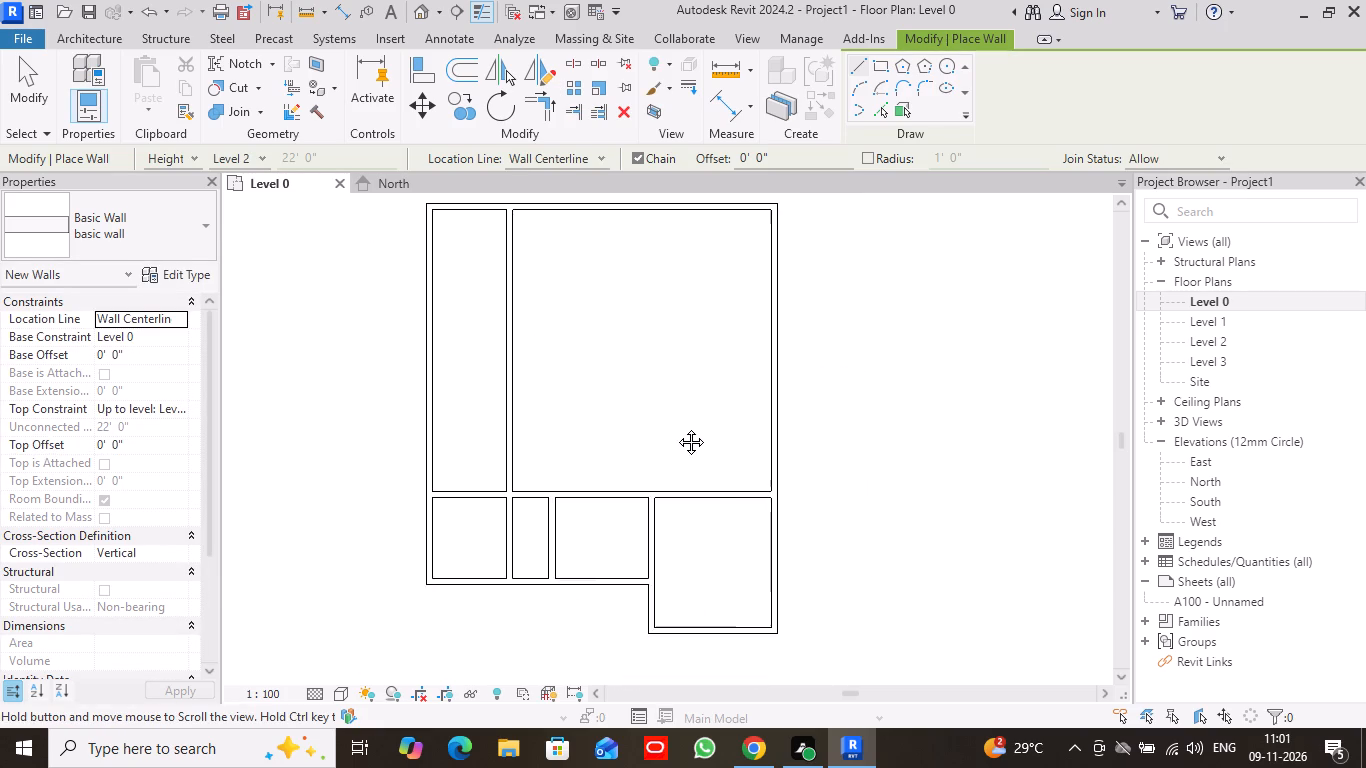
middle_drag(676, 427, 670, 444)
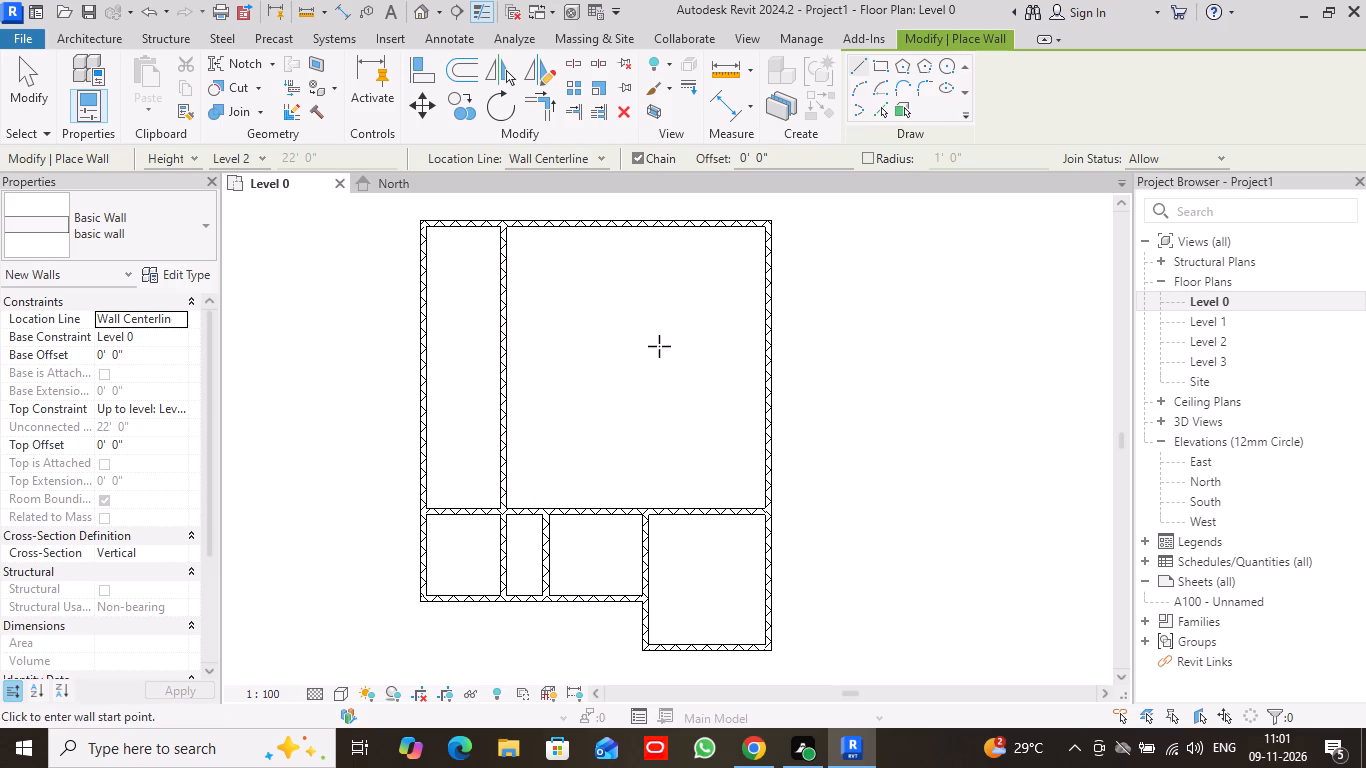
click(94, 39)
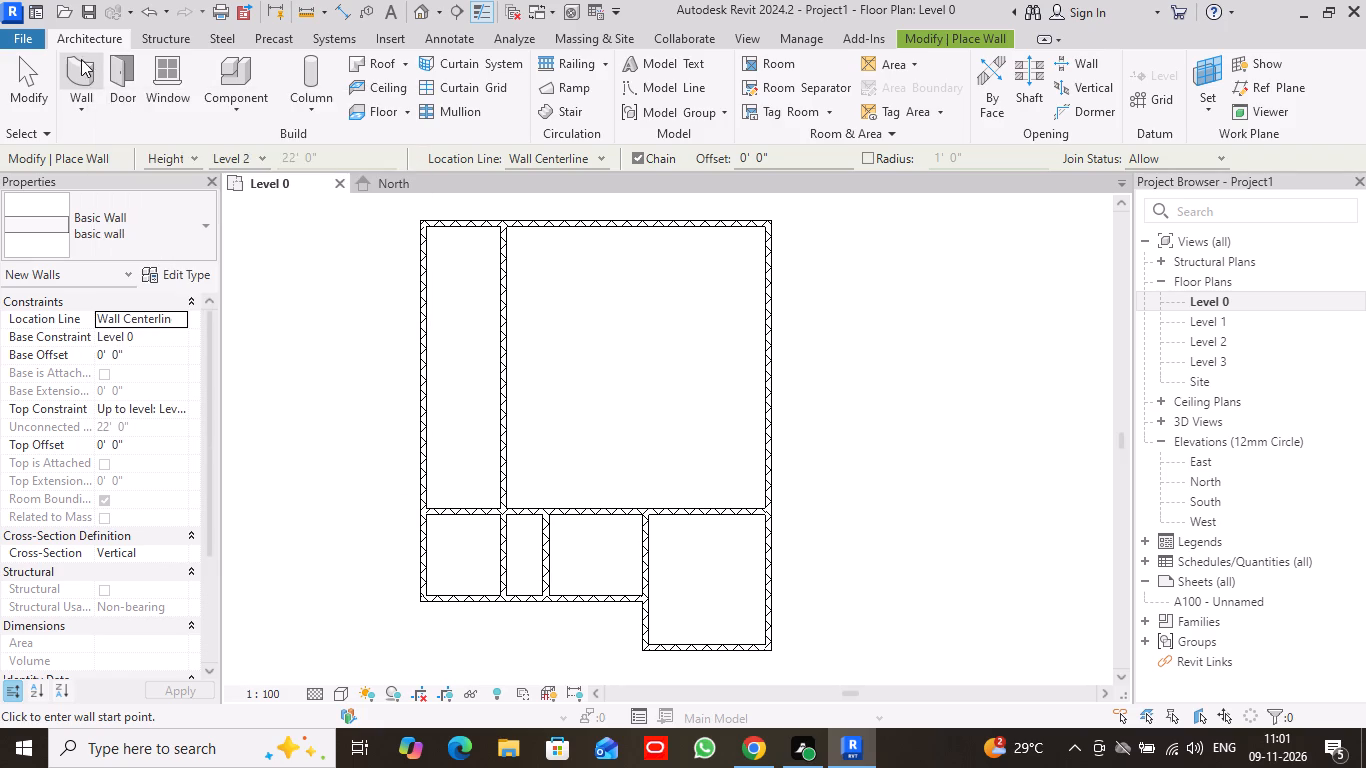
click(78, 69)
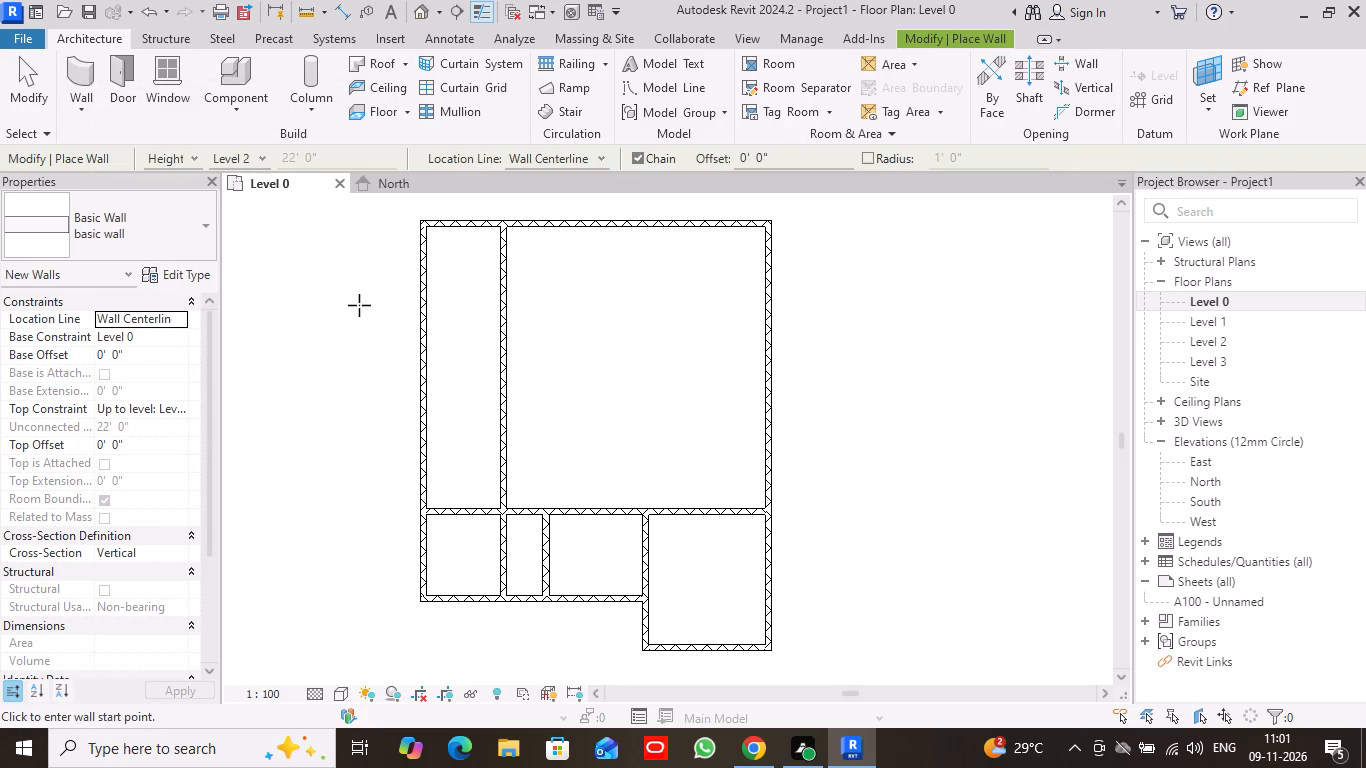
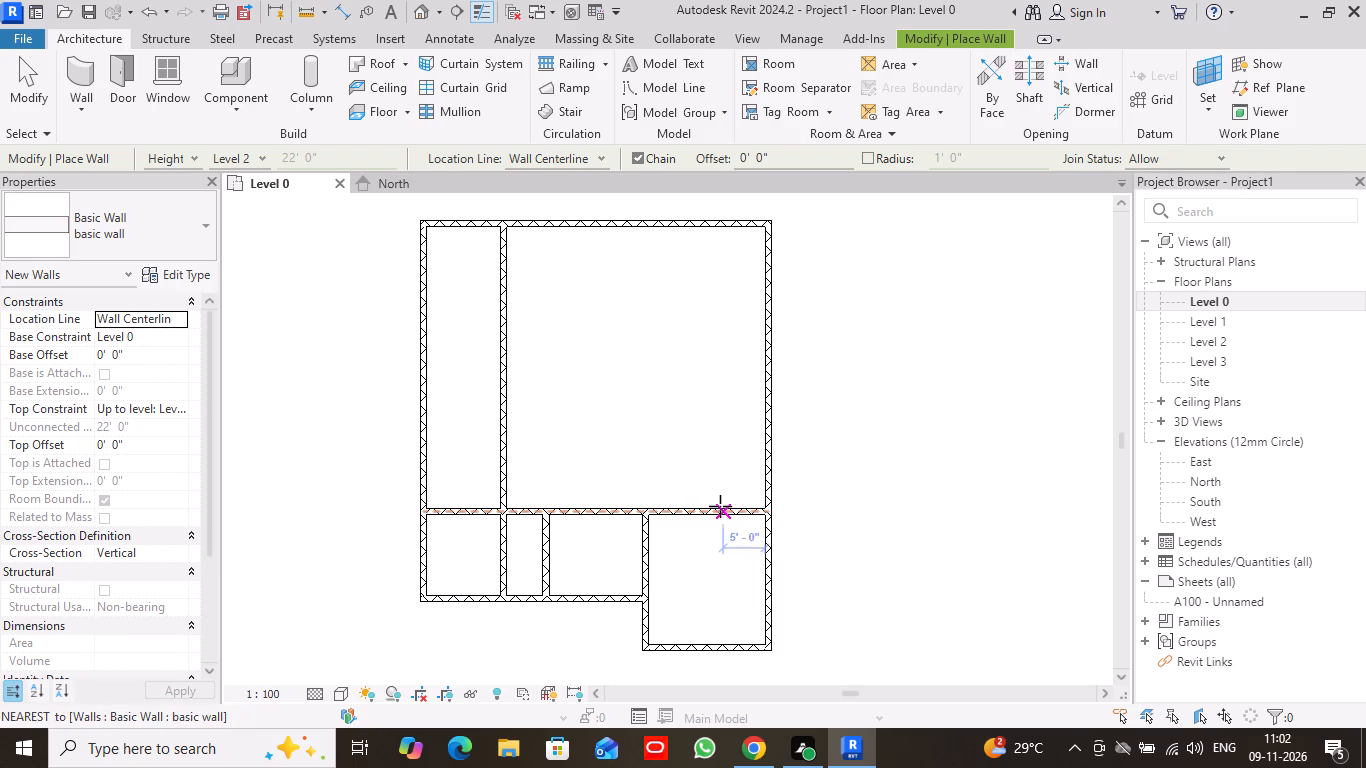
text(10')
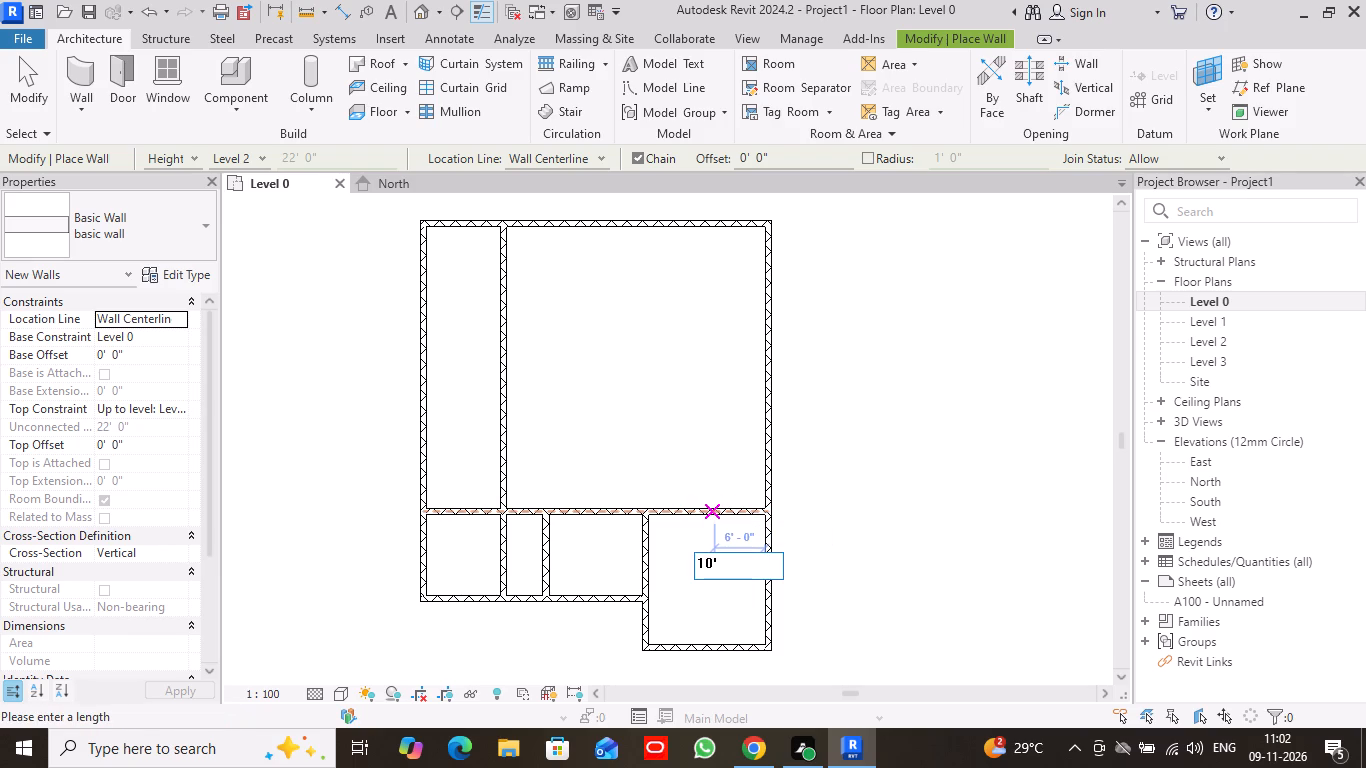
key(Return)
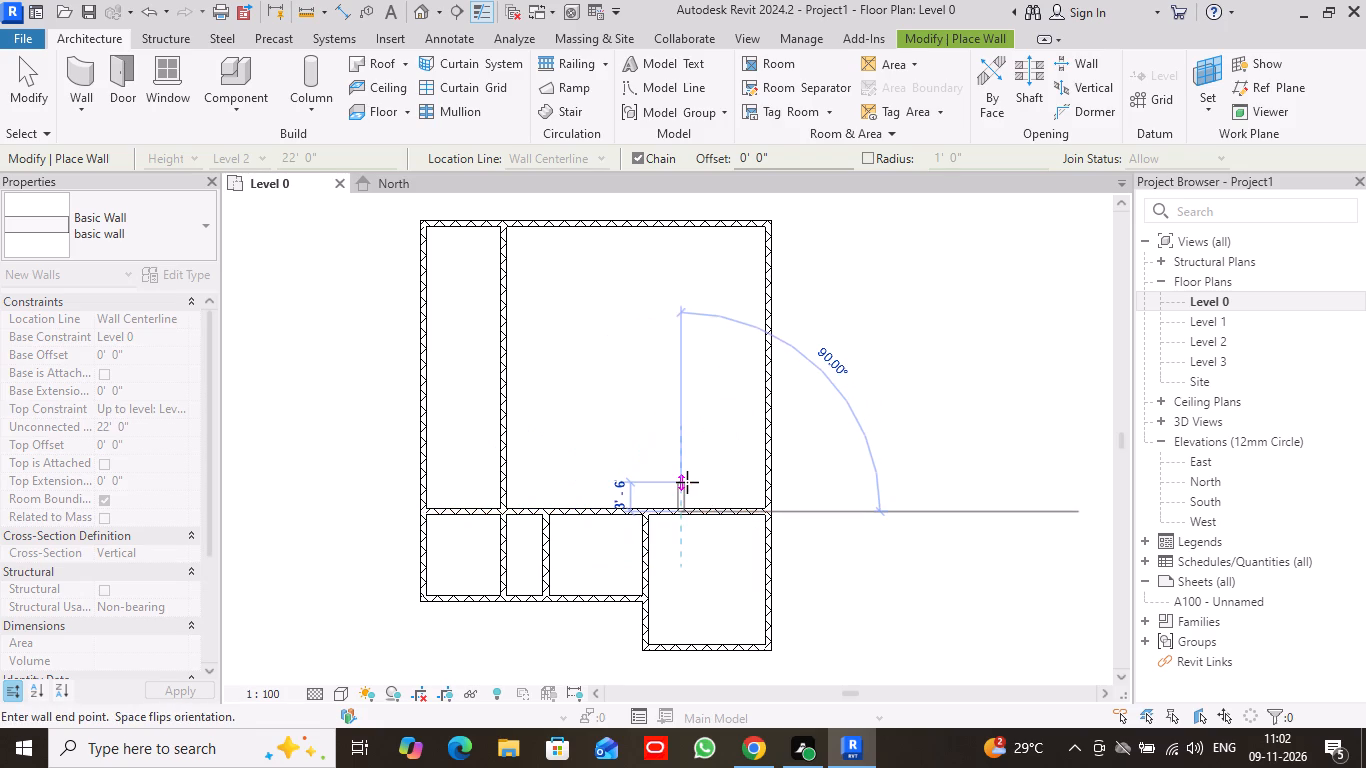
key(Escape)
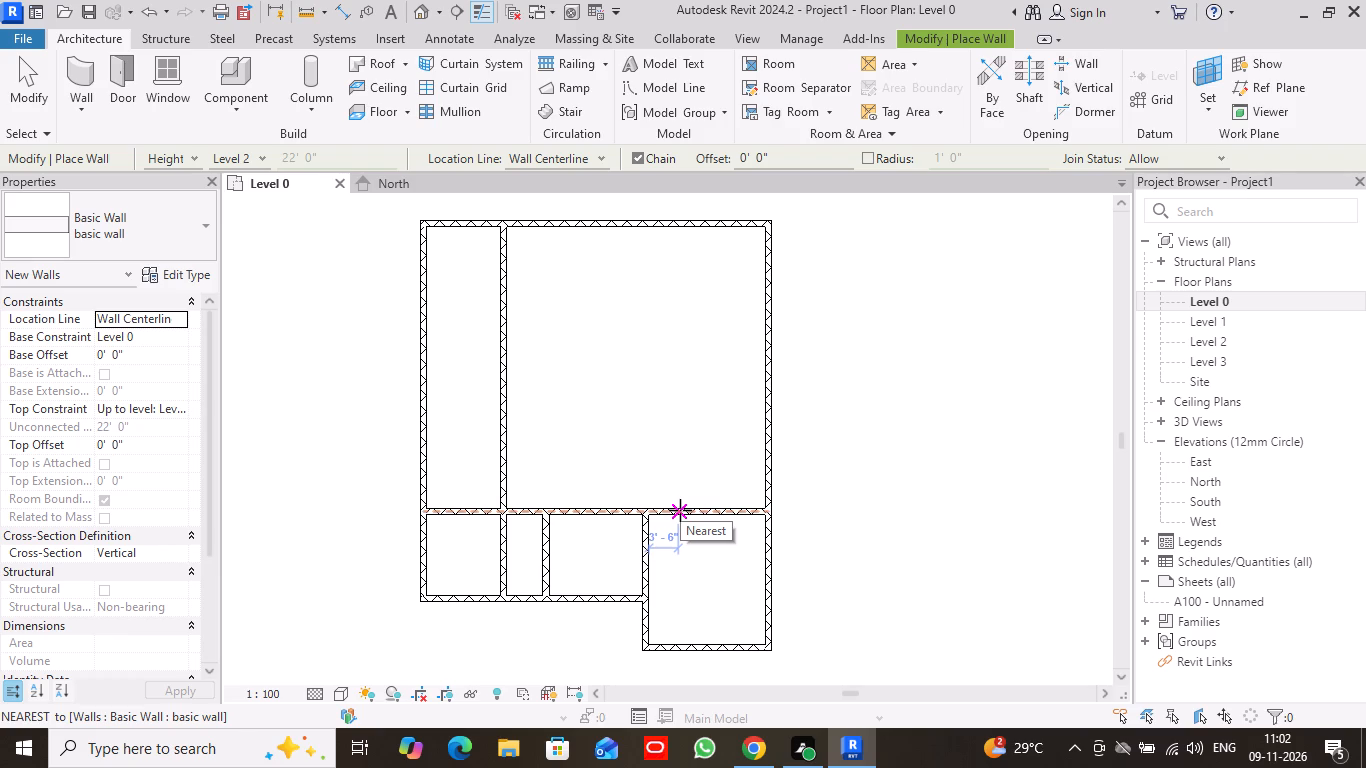
Draw a basic wall 12'6" north from the cross wall, starting about 3'-6" east of the jog partition, and turn it east to the exterior wall.
click(680, 510)
text(12)
text('6)
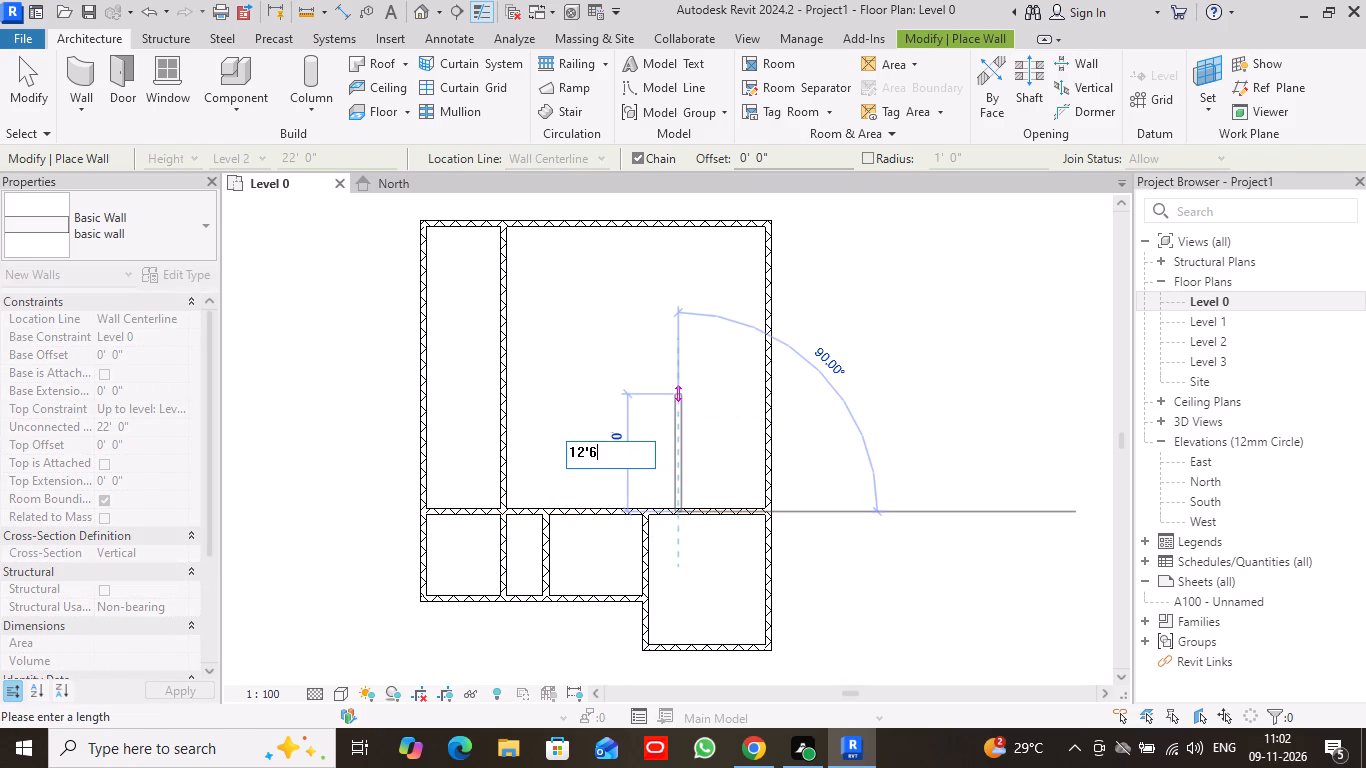
key(shift+quotedbl)
key(Return)
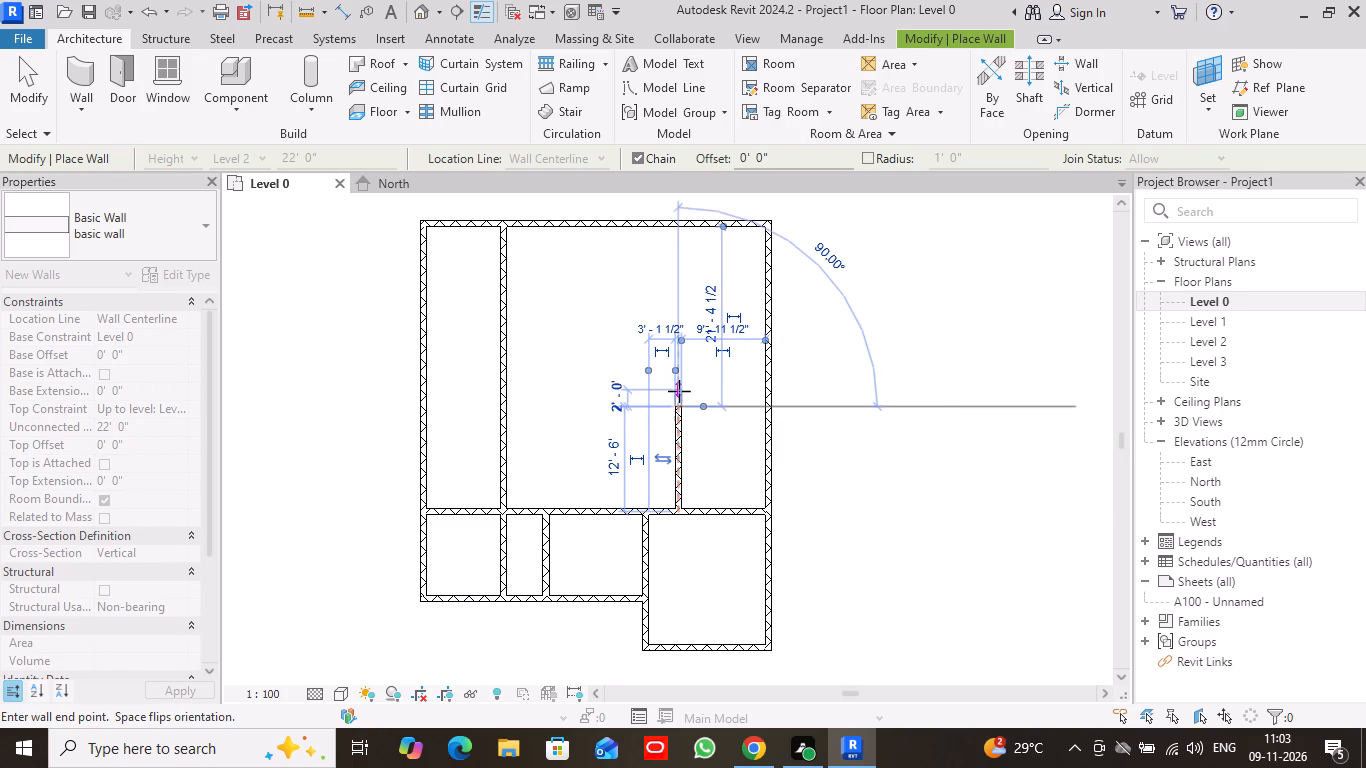
click(771, 403)
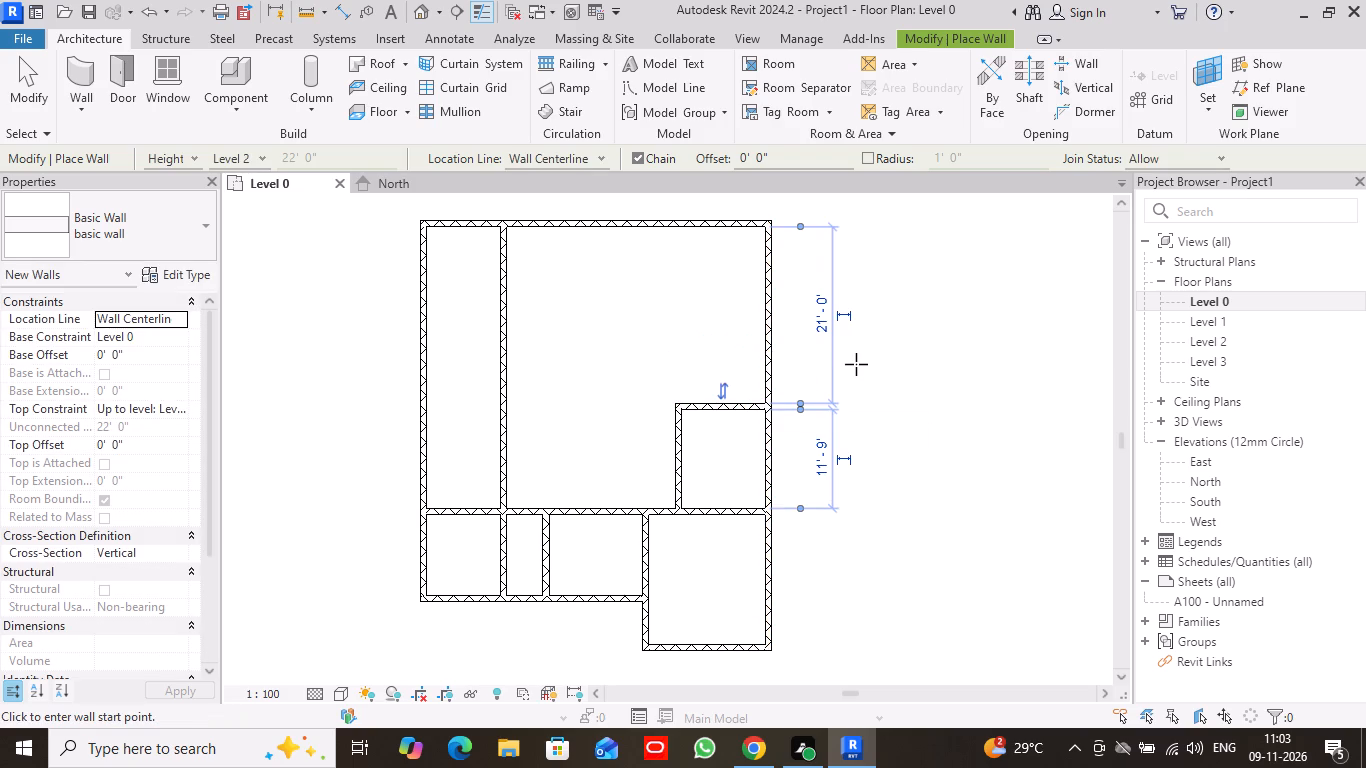
key(Escape)
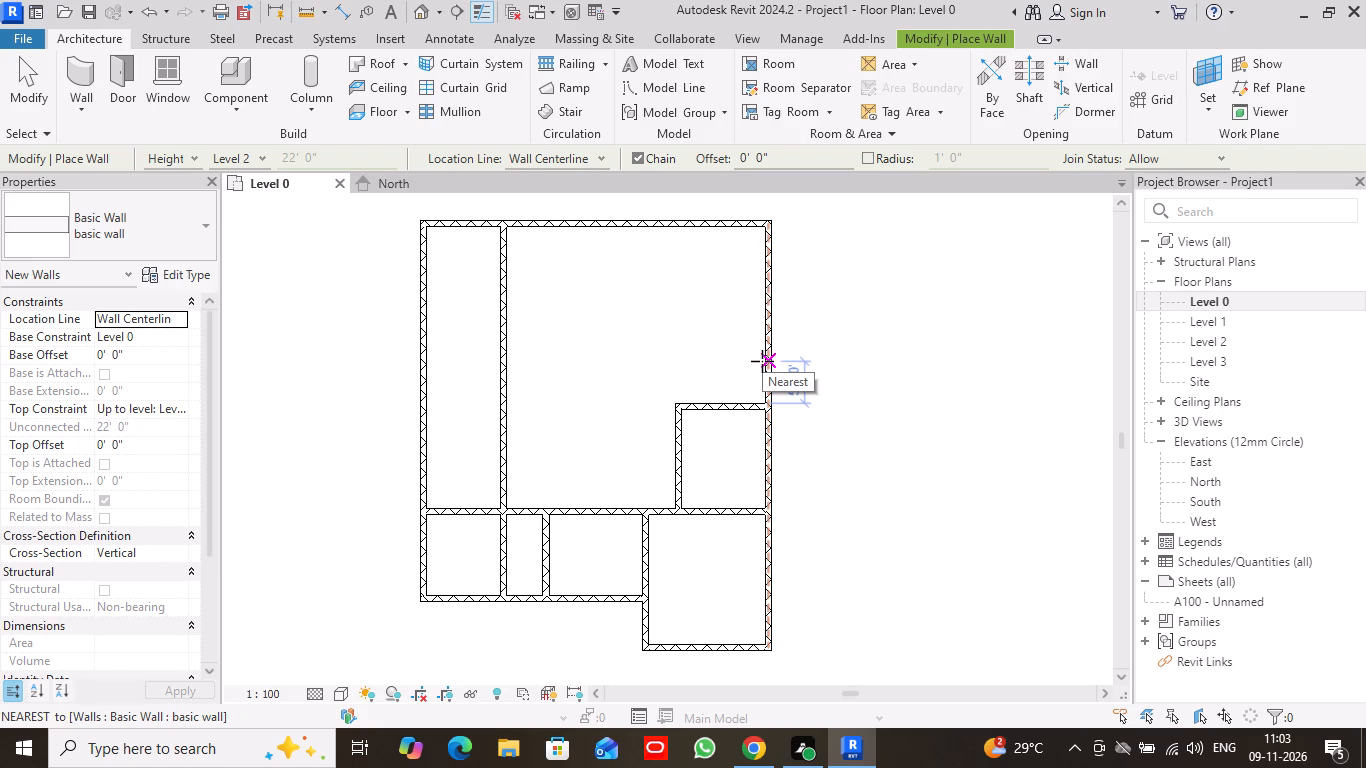
Draw a horizontal basic wall about 41'-0 1/2" long from east to west exterior wall, about 4'-7 1/2" north of the new room.
click(762, 361)
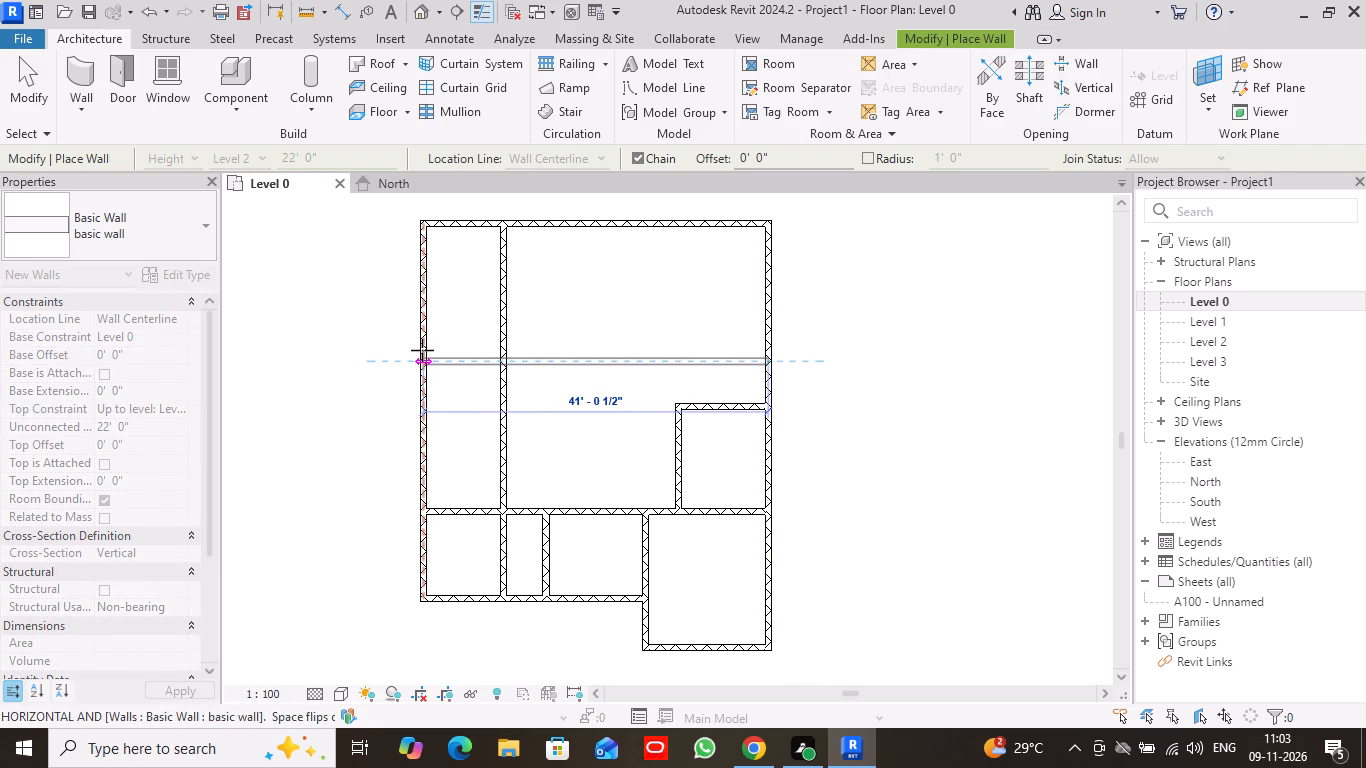
click(420, 356)
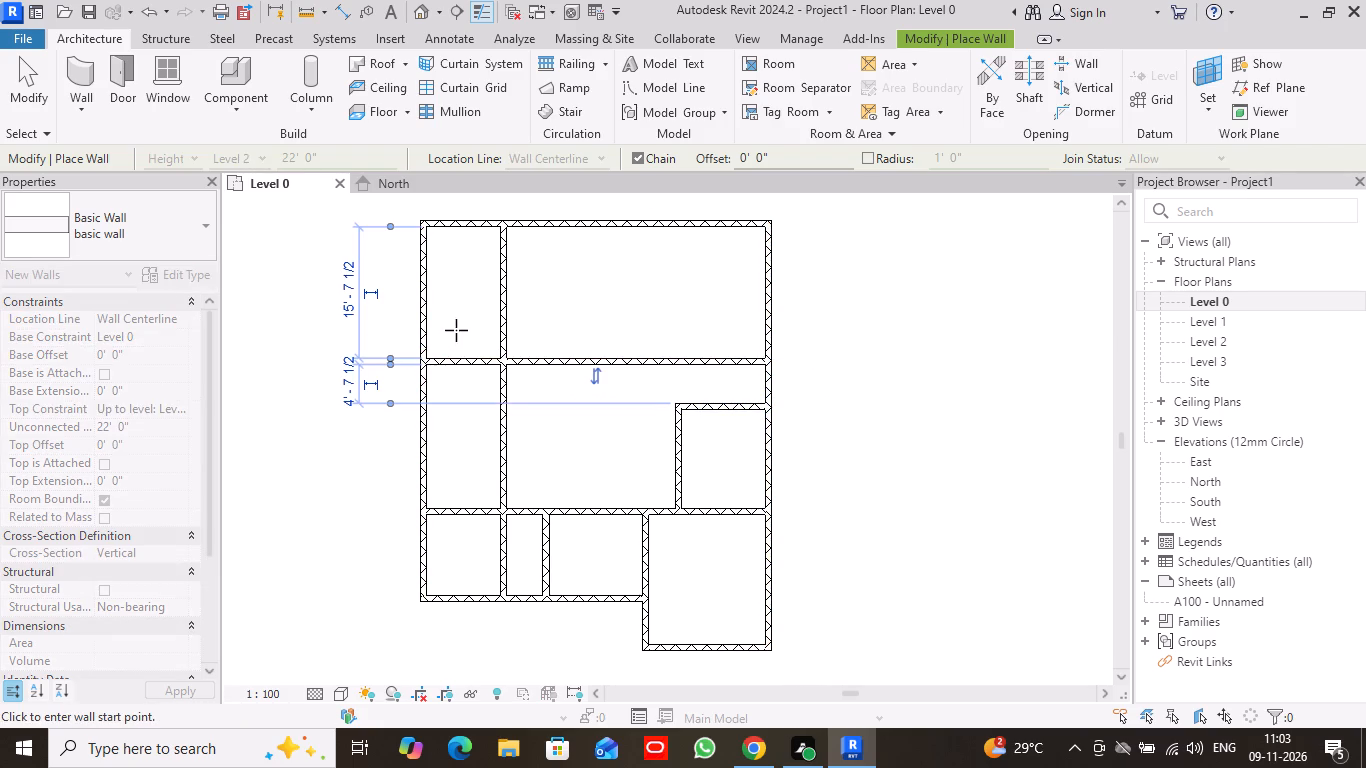
Draw a 10' basic wall west from the east exterior wall, starting 6'3.5" north of the new full-width wall.
scroll(577, 314, down, 1)
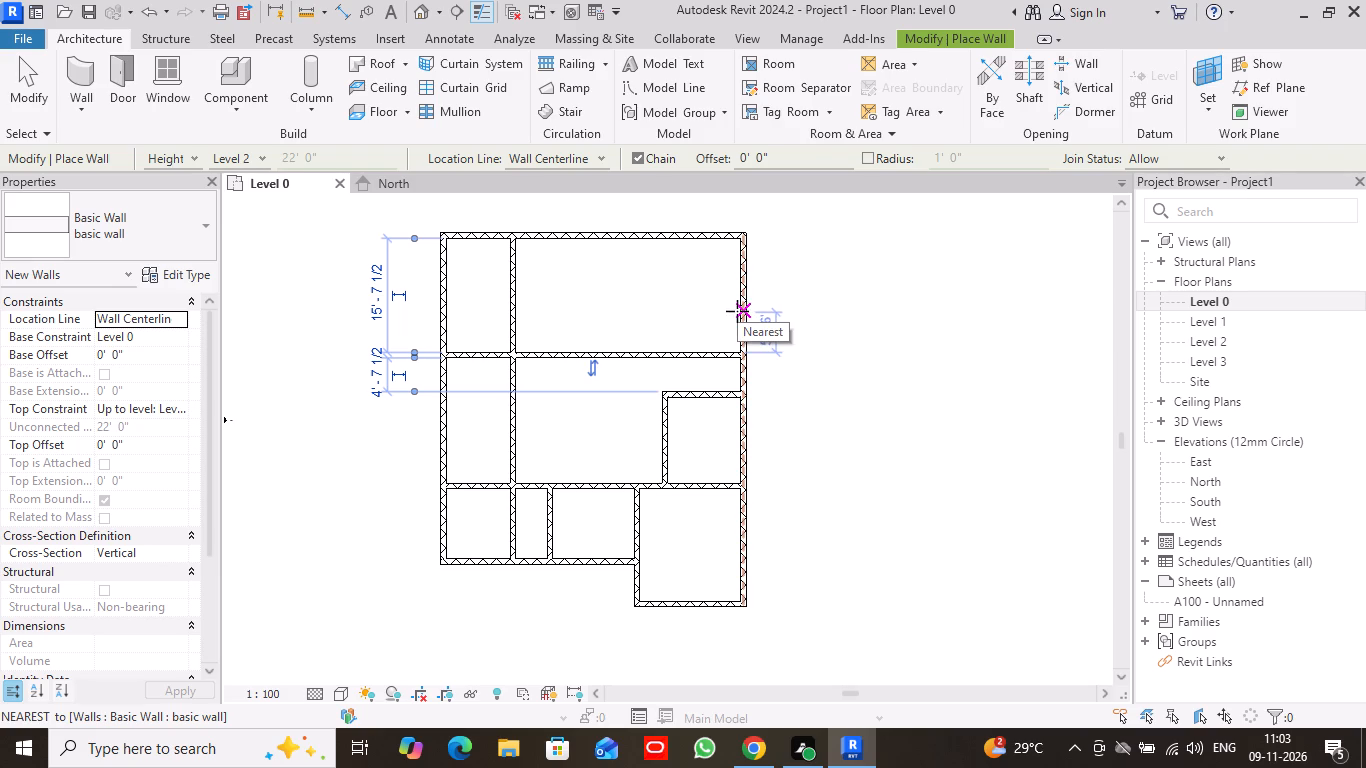
key(6)
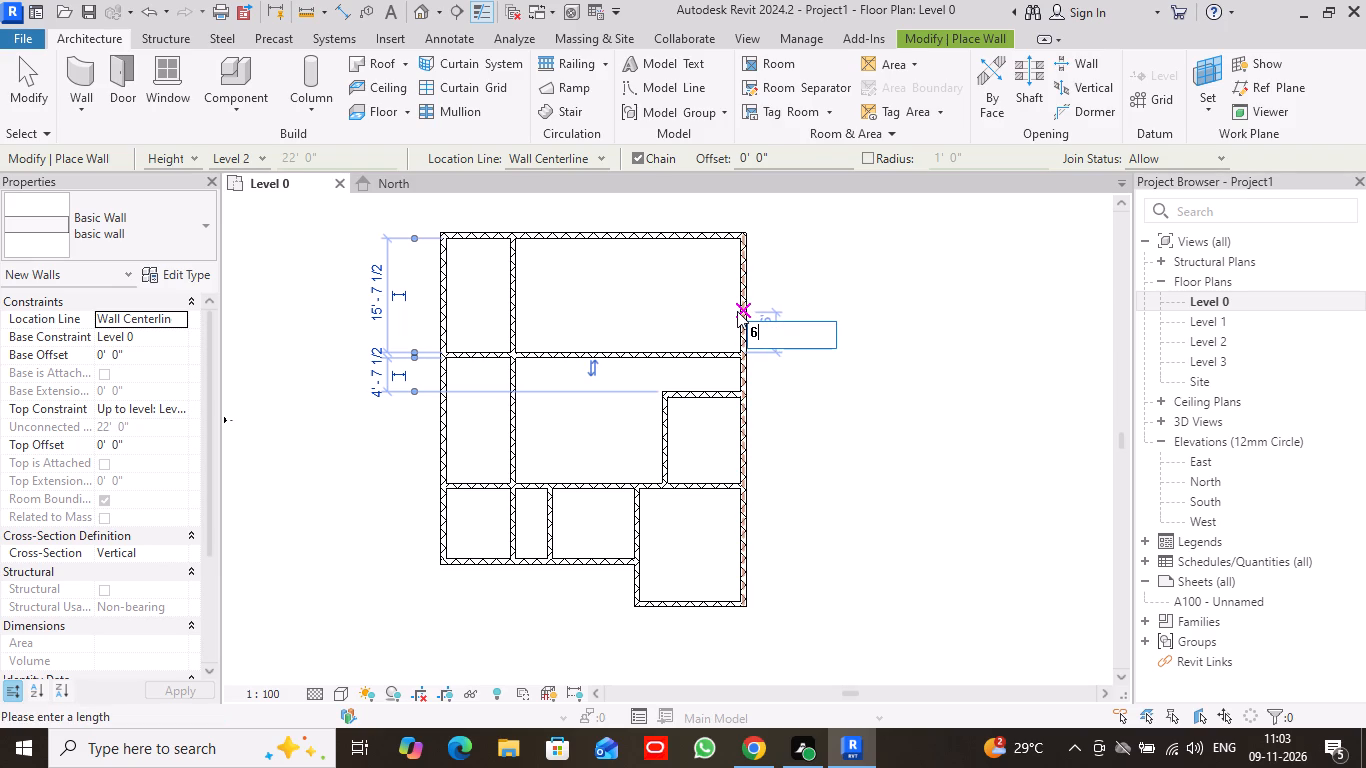
text('3)
text(.5)
key(shift+quotedbl)
key(Return)
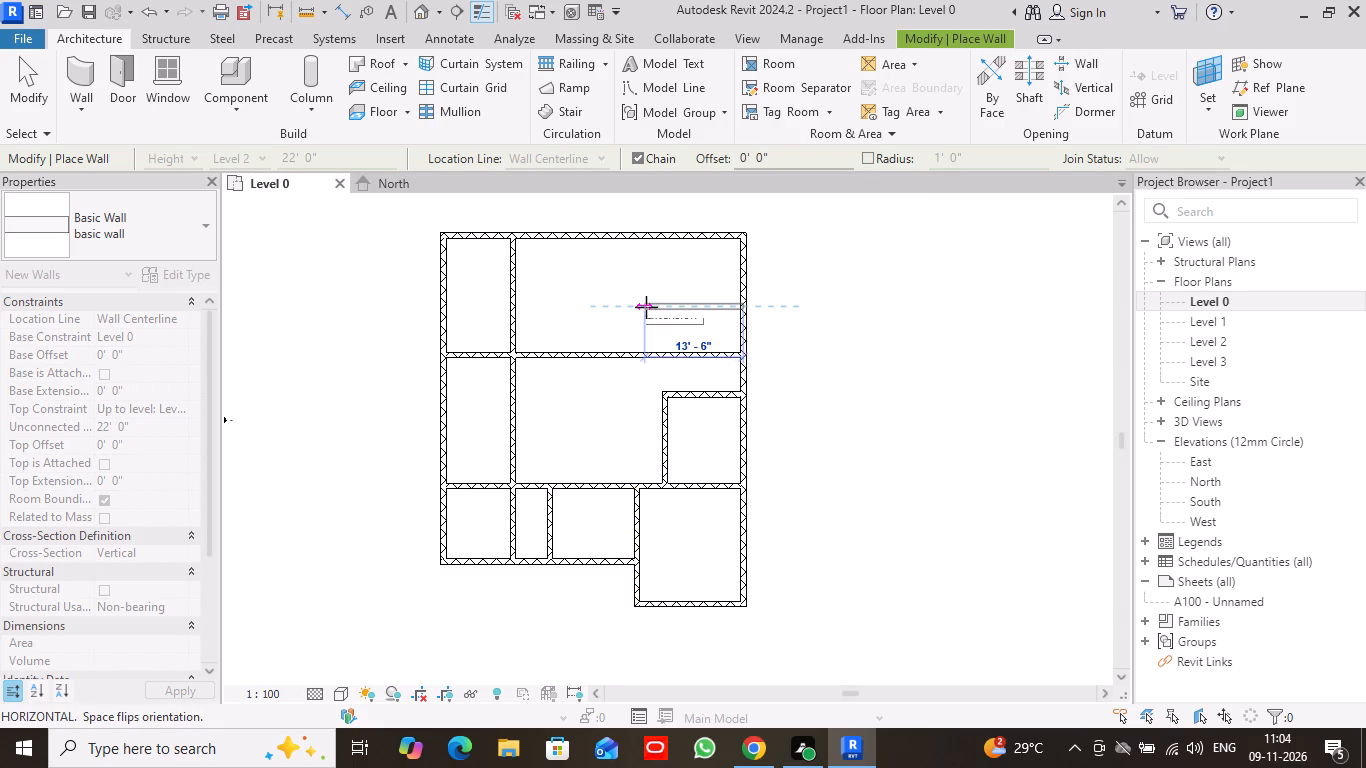
text(10)
key(apostrophe)
key(Return)
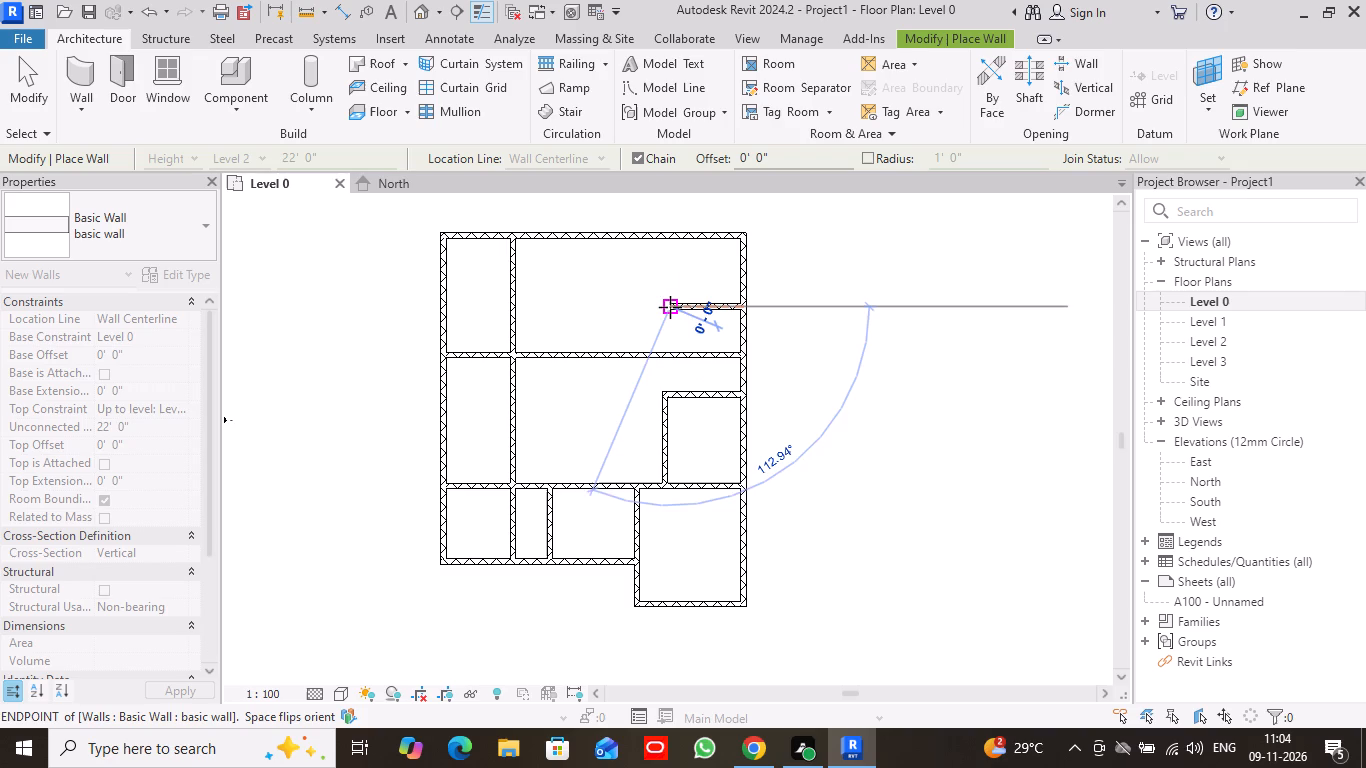
click(670, 307)
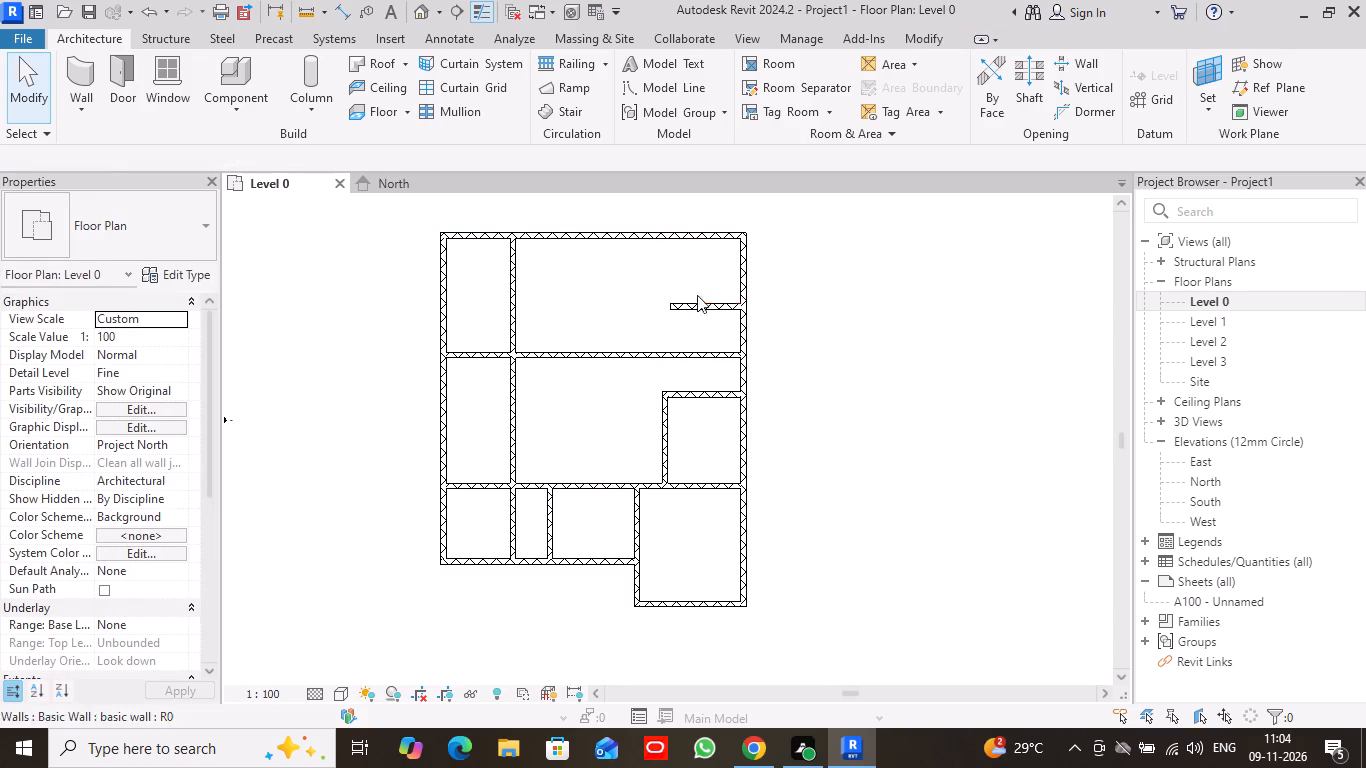
Set the distance between the 12'6" vertical wall and the east exterior wall to 10'.
scroll(697, 385, up, 3)
middle_drag(821, 345, 796, 349)
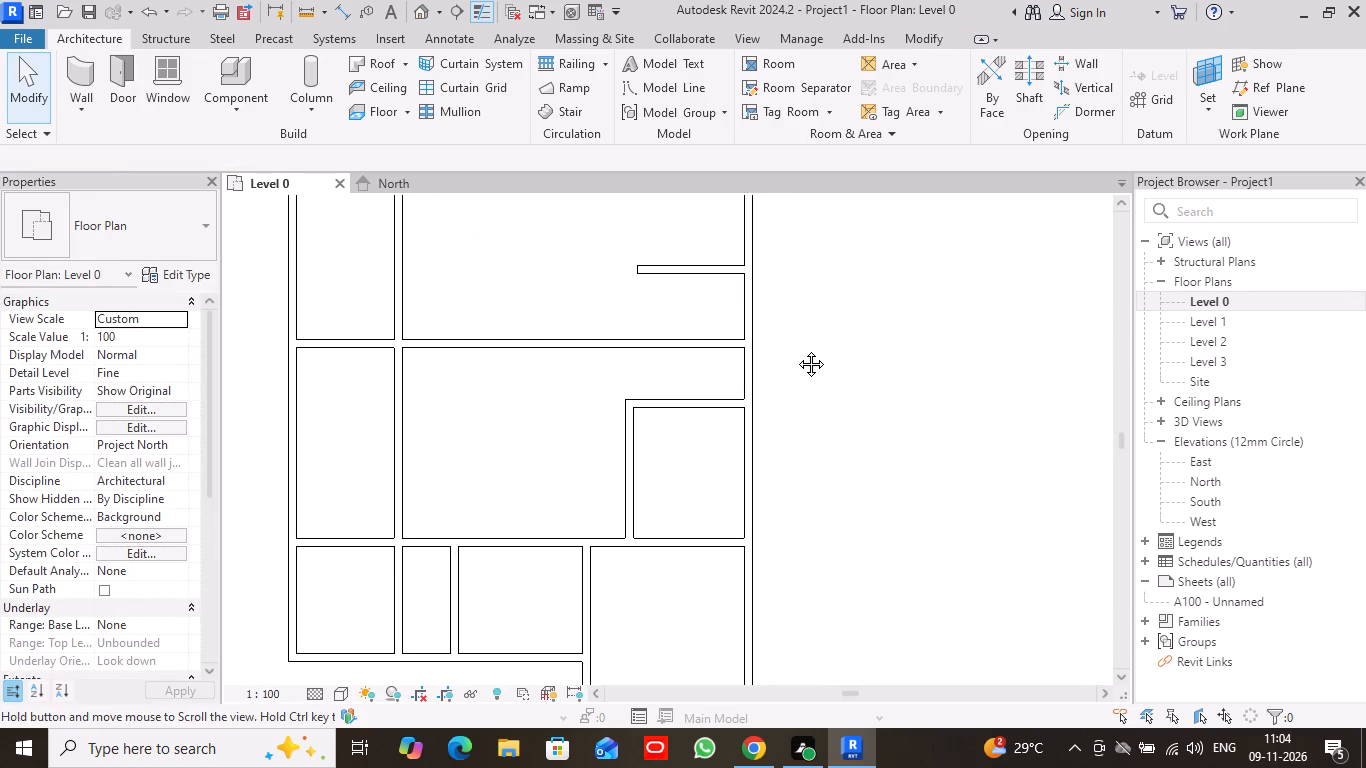
middle_drag(796, 349, 788, 349)
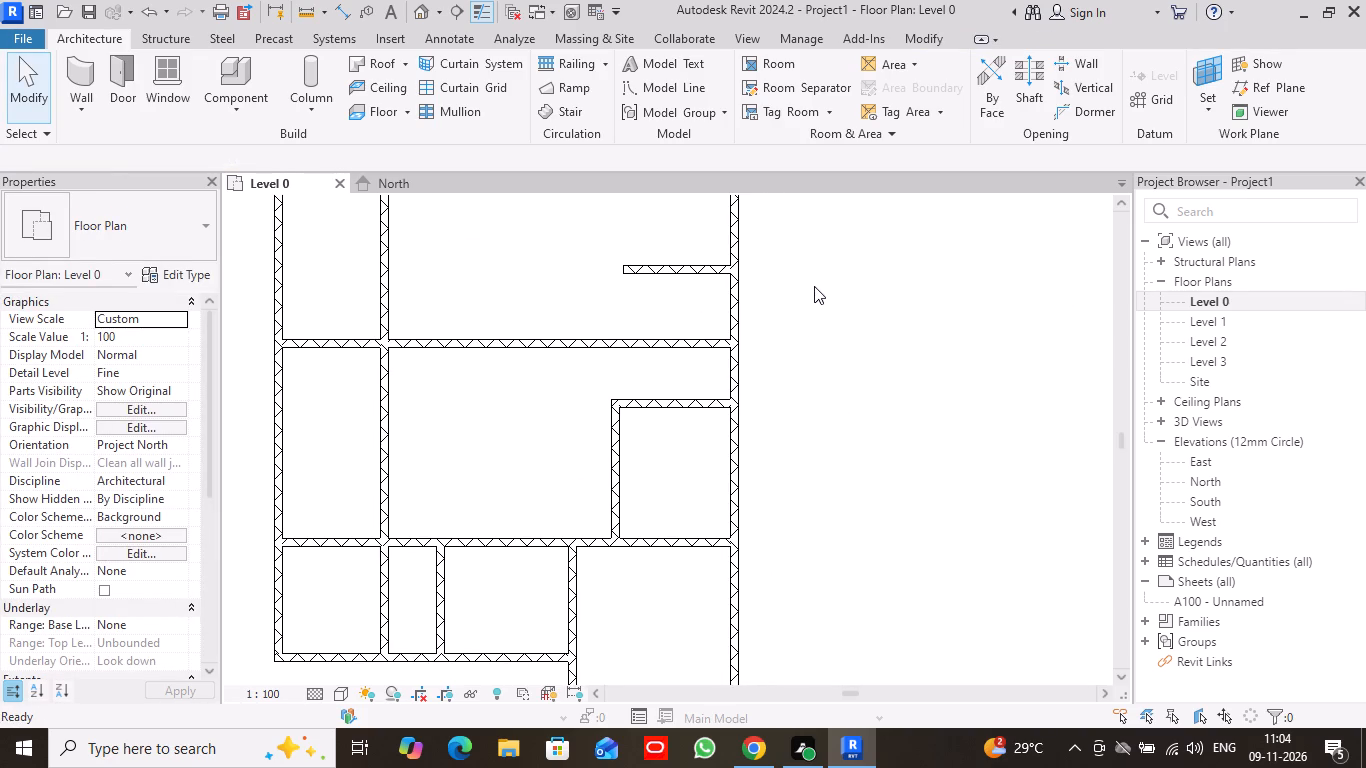
click(688, 264)
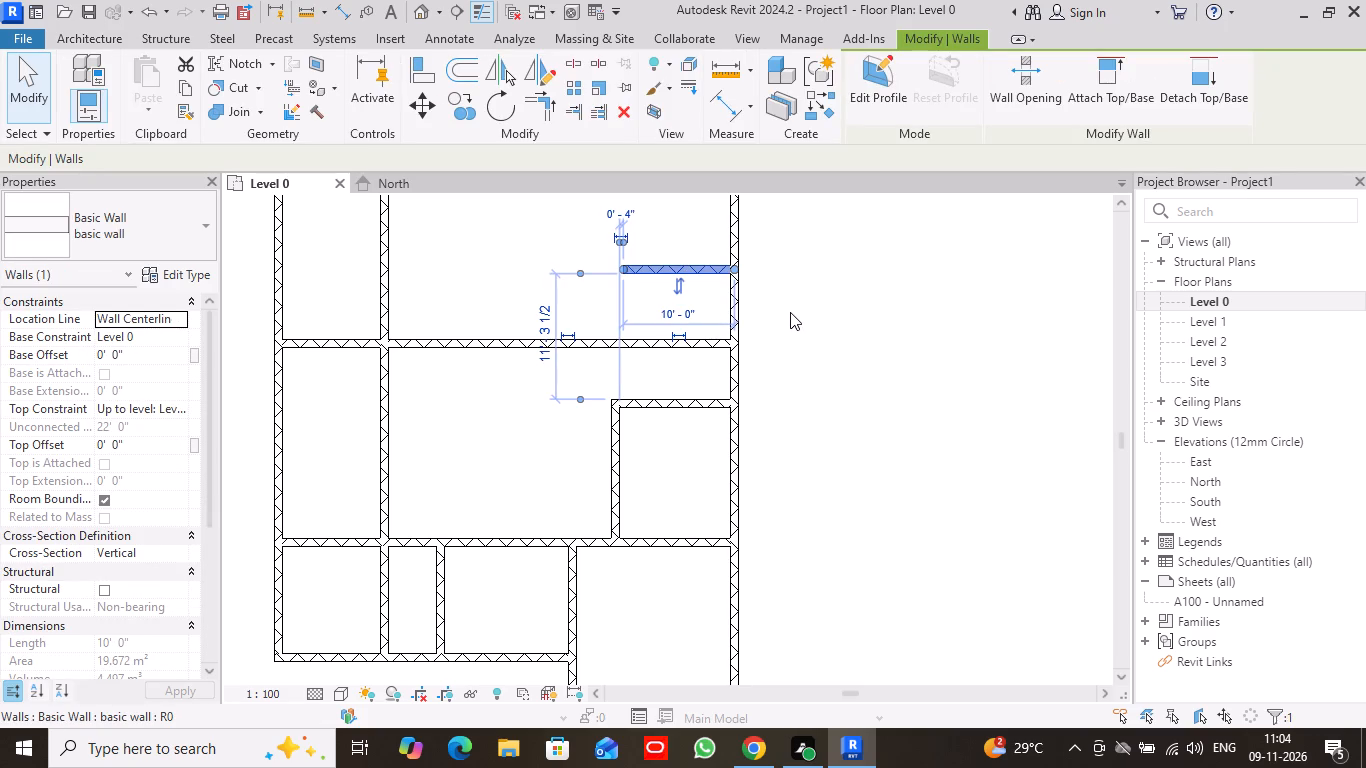
key(Escape)
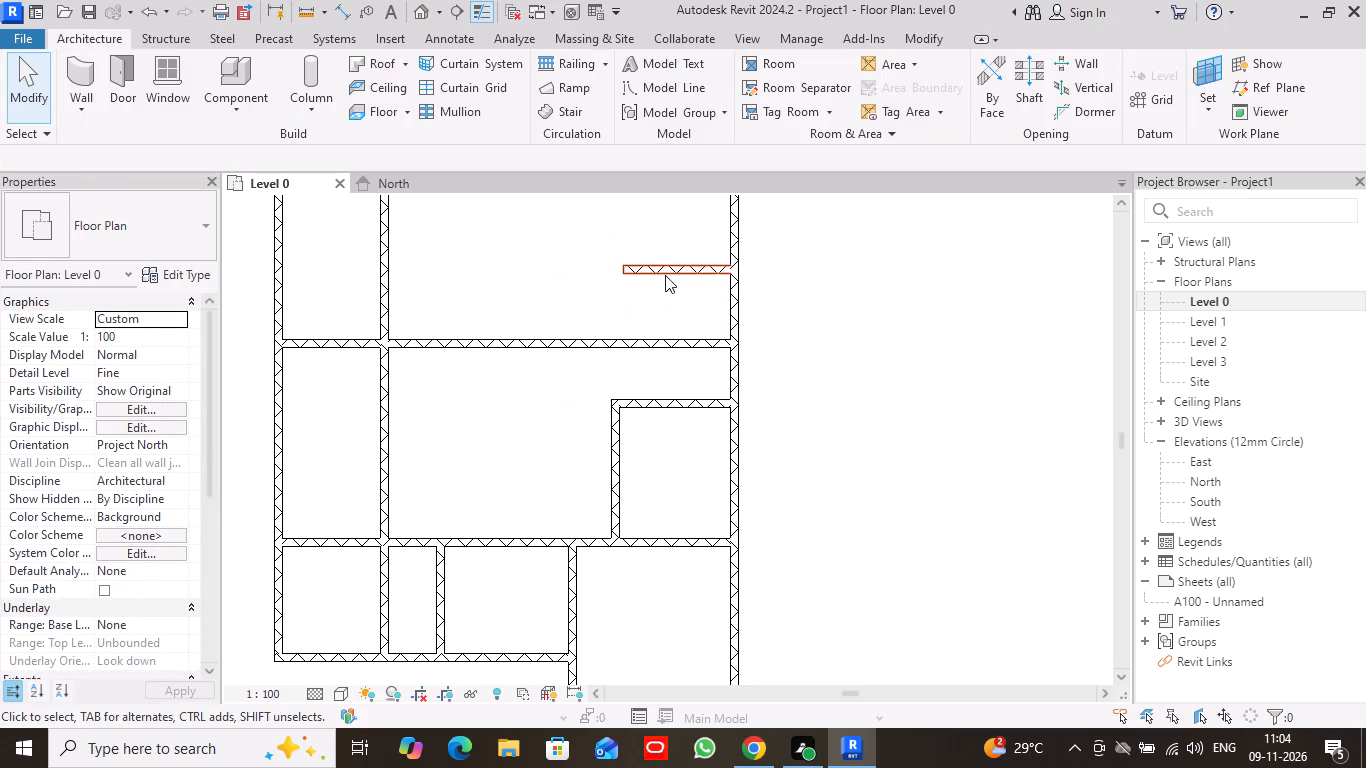
click(680, 401)
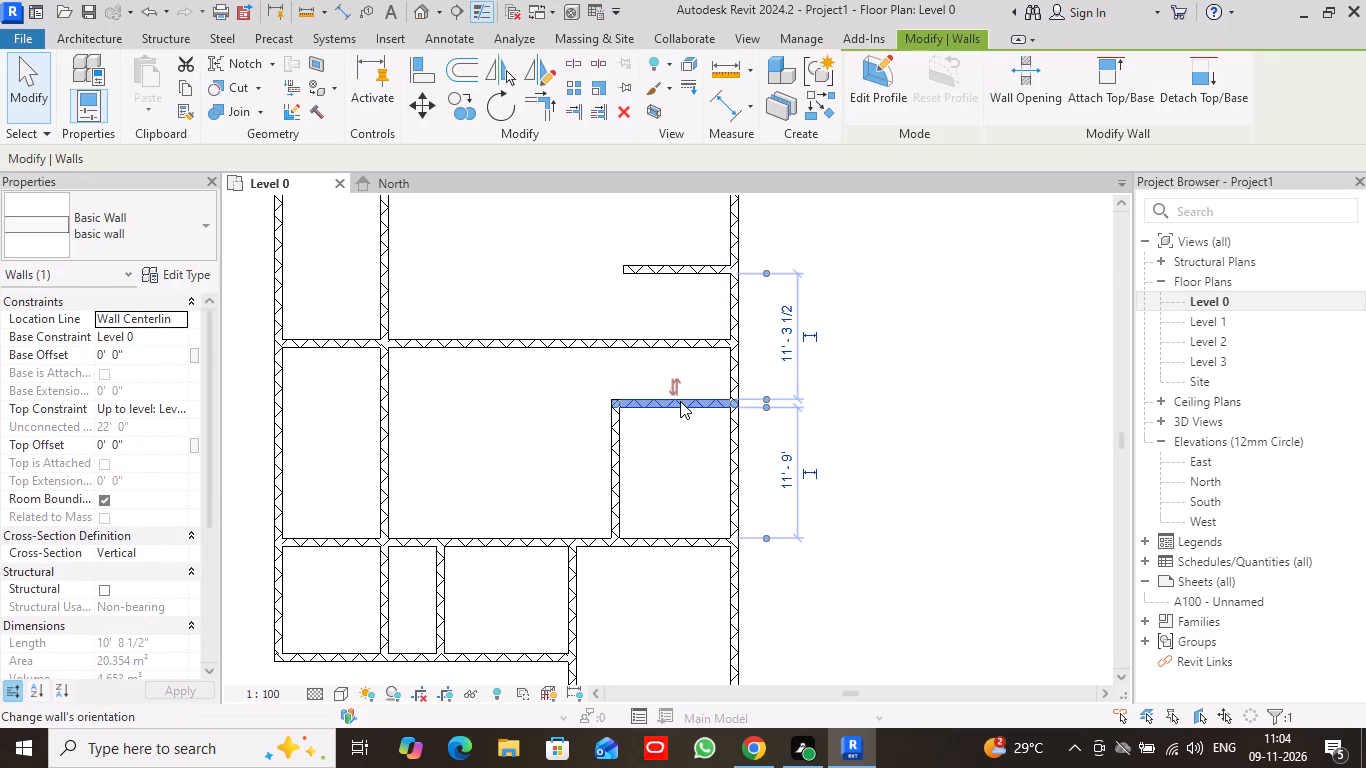
click(733, 457)
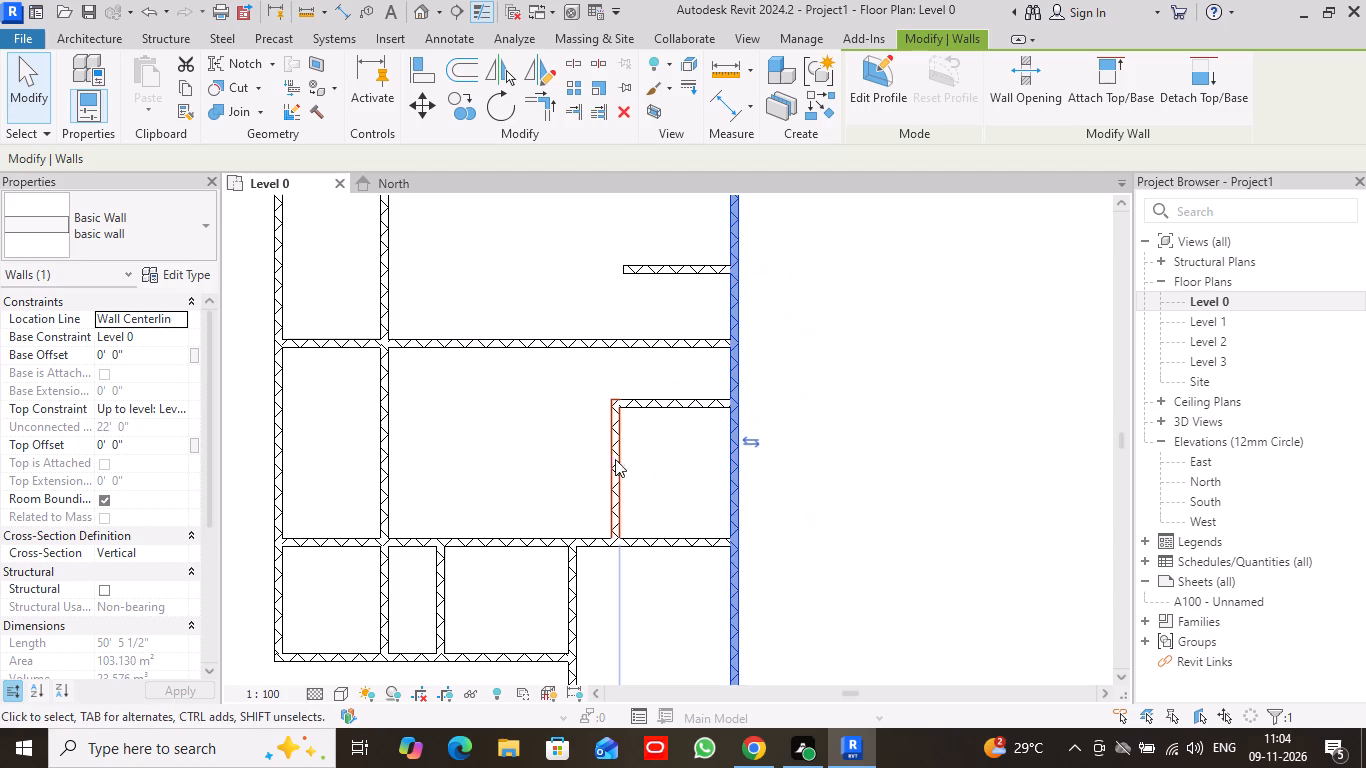
click(616, 453)
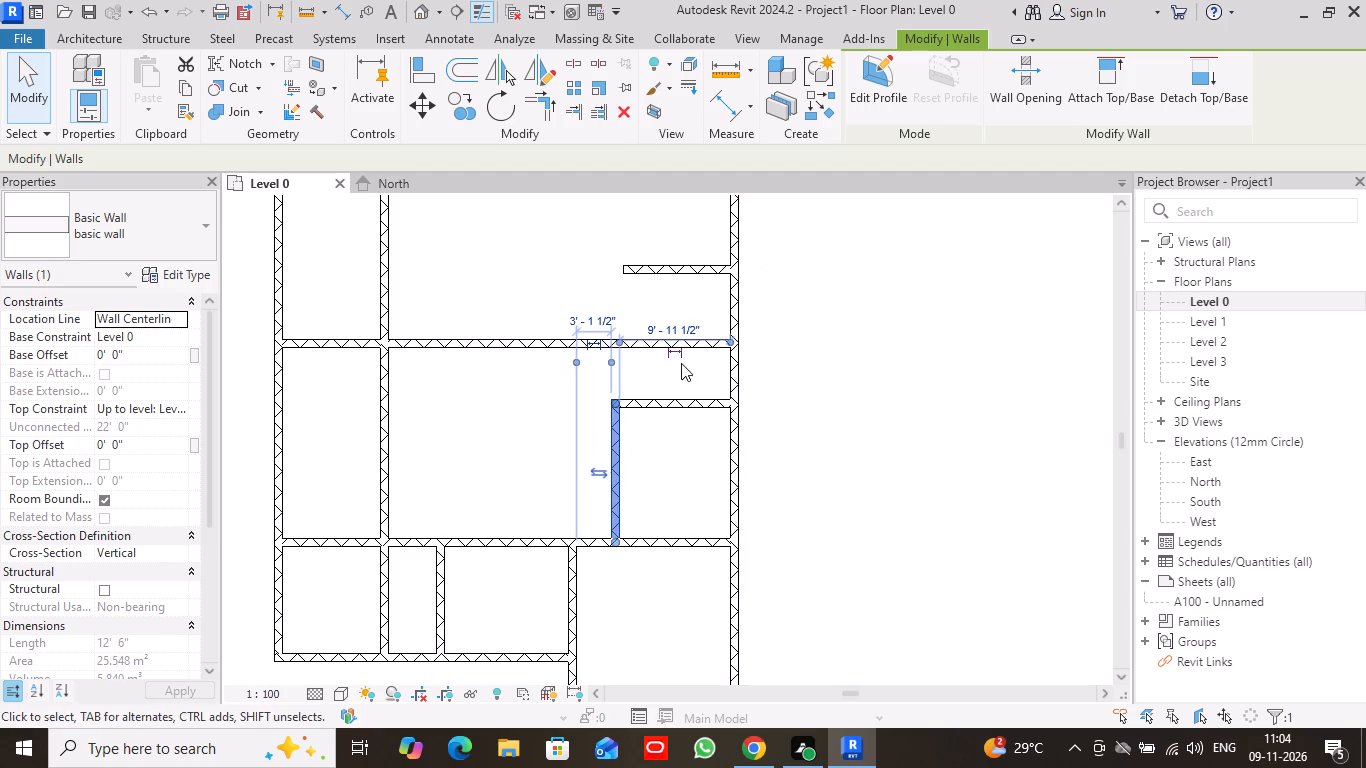
click(680, 327)
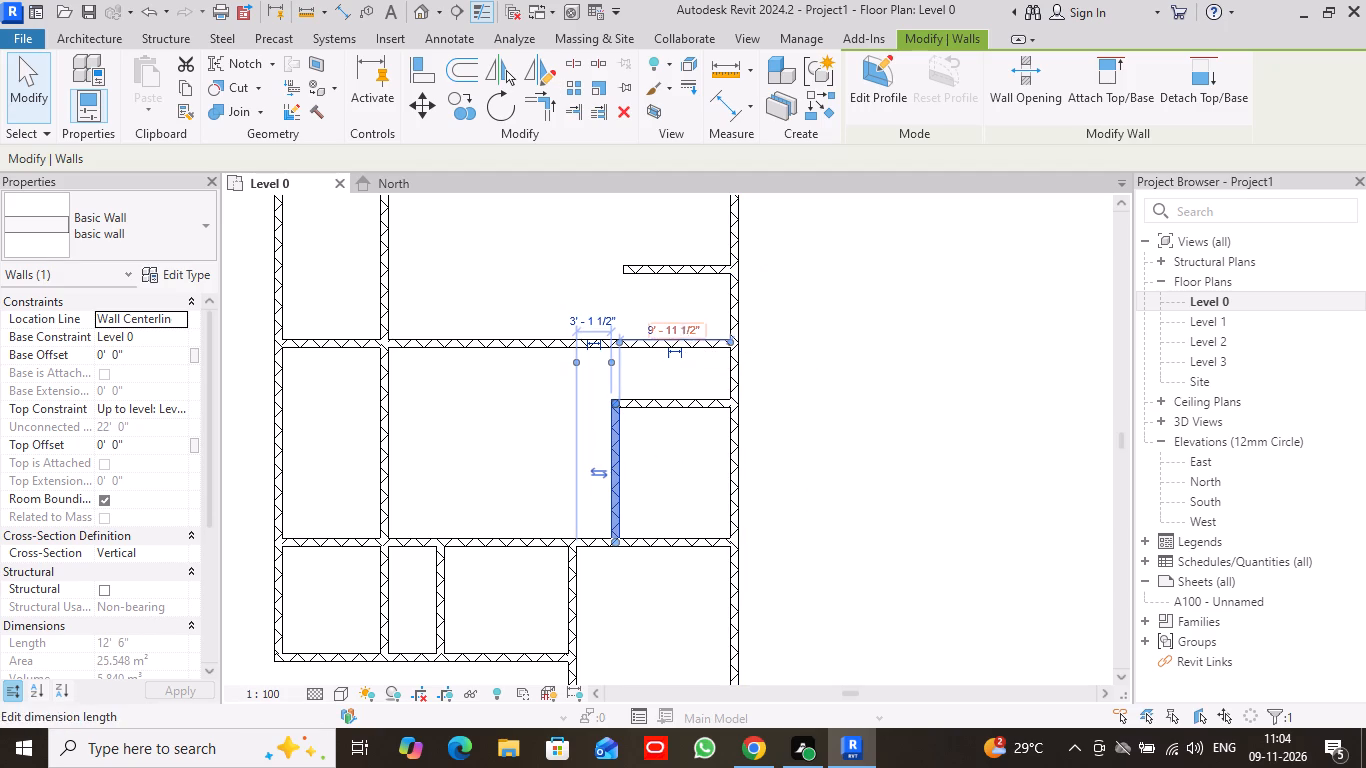
text(10)
key(apostrophe)
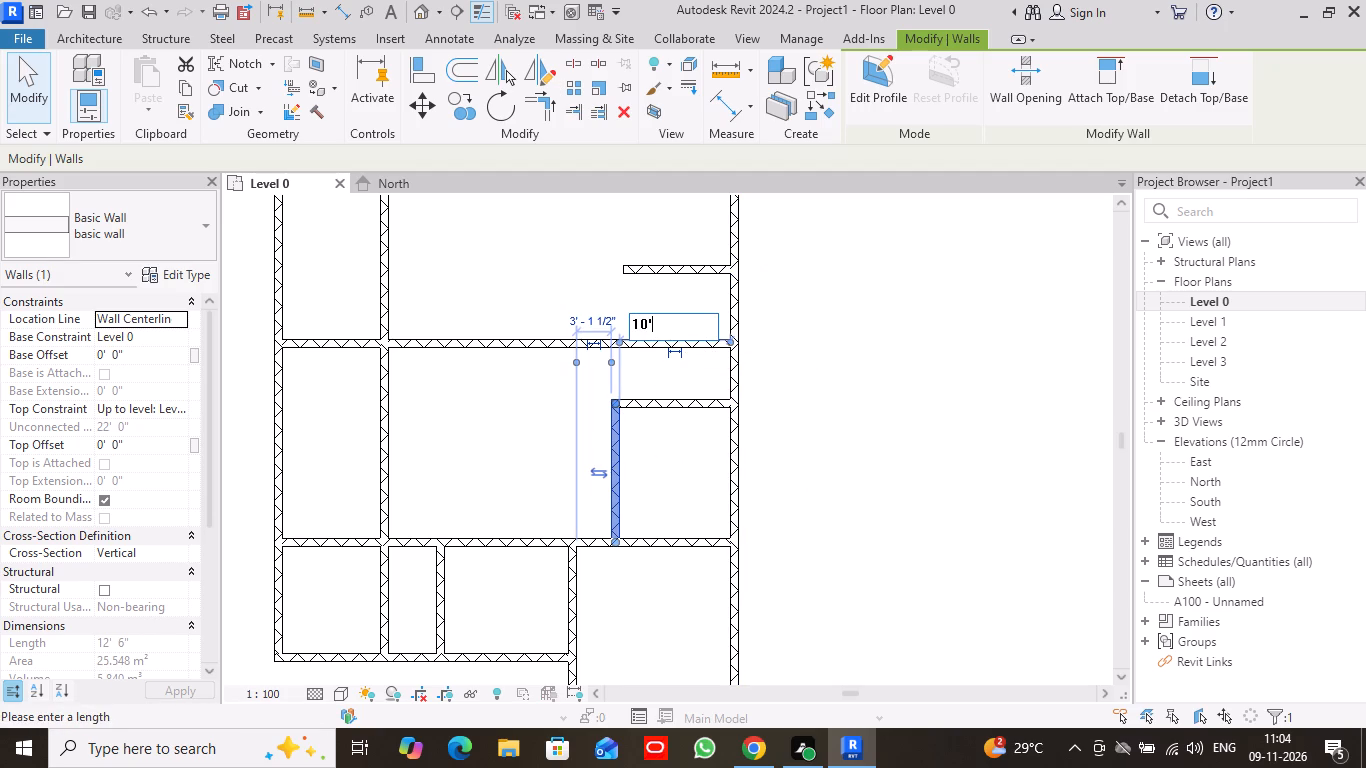
key(Return)
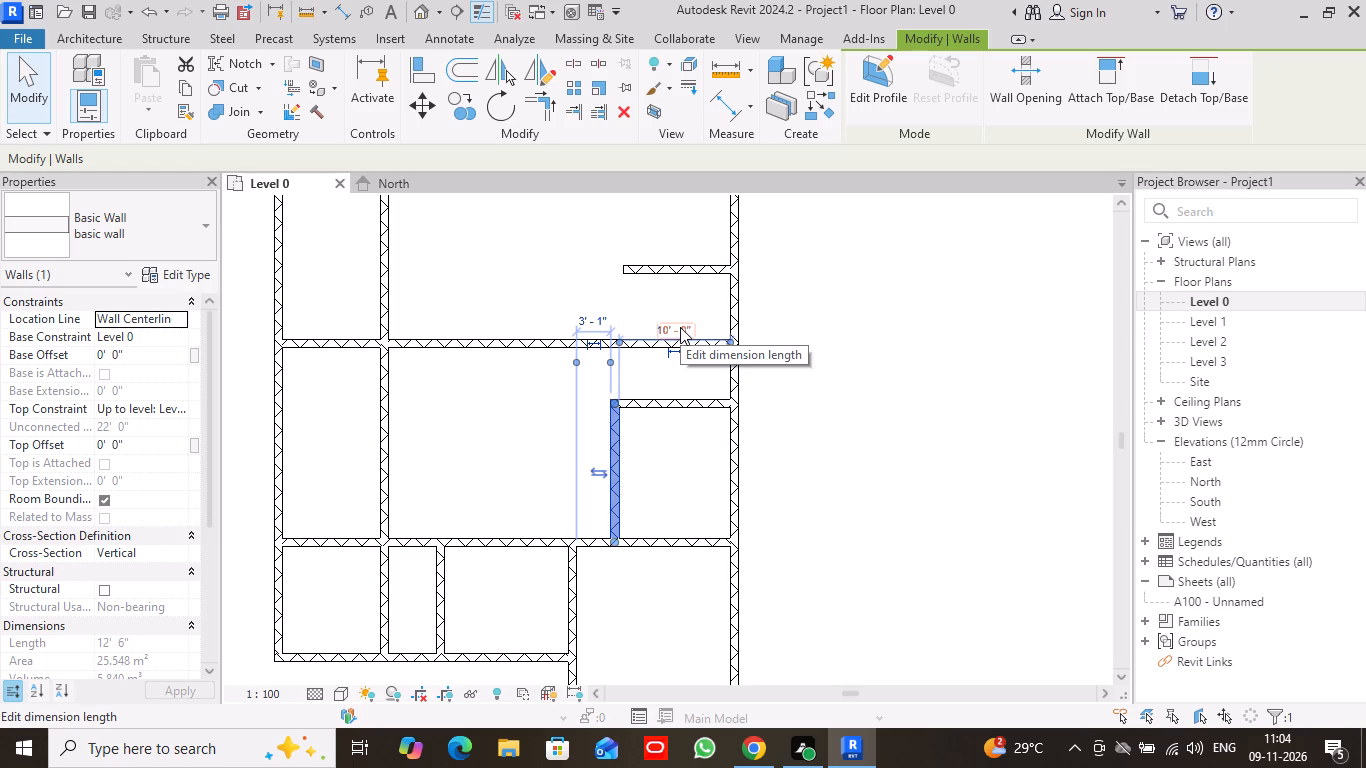
Draw a vertical basic wall about 9'-8 1/2" long from the free end of the 10' wall north to the north exterior wall.
key(Return)
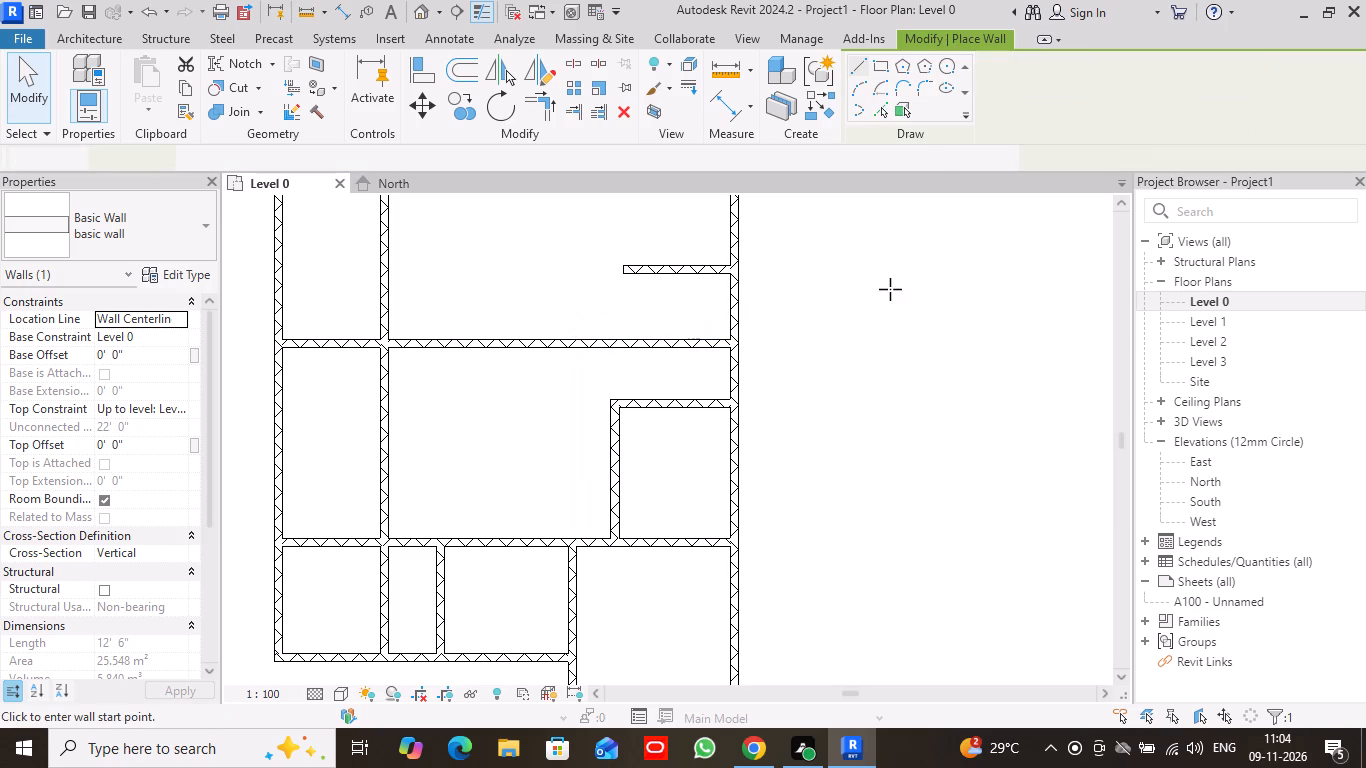
scroll(873, 308, down, 3)
middle_drag(867, 322, 850, 334)
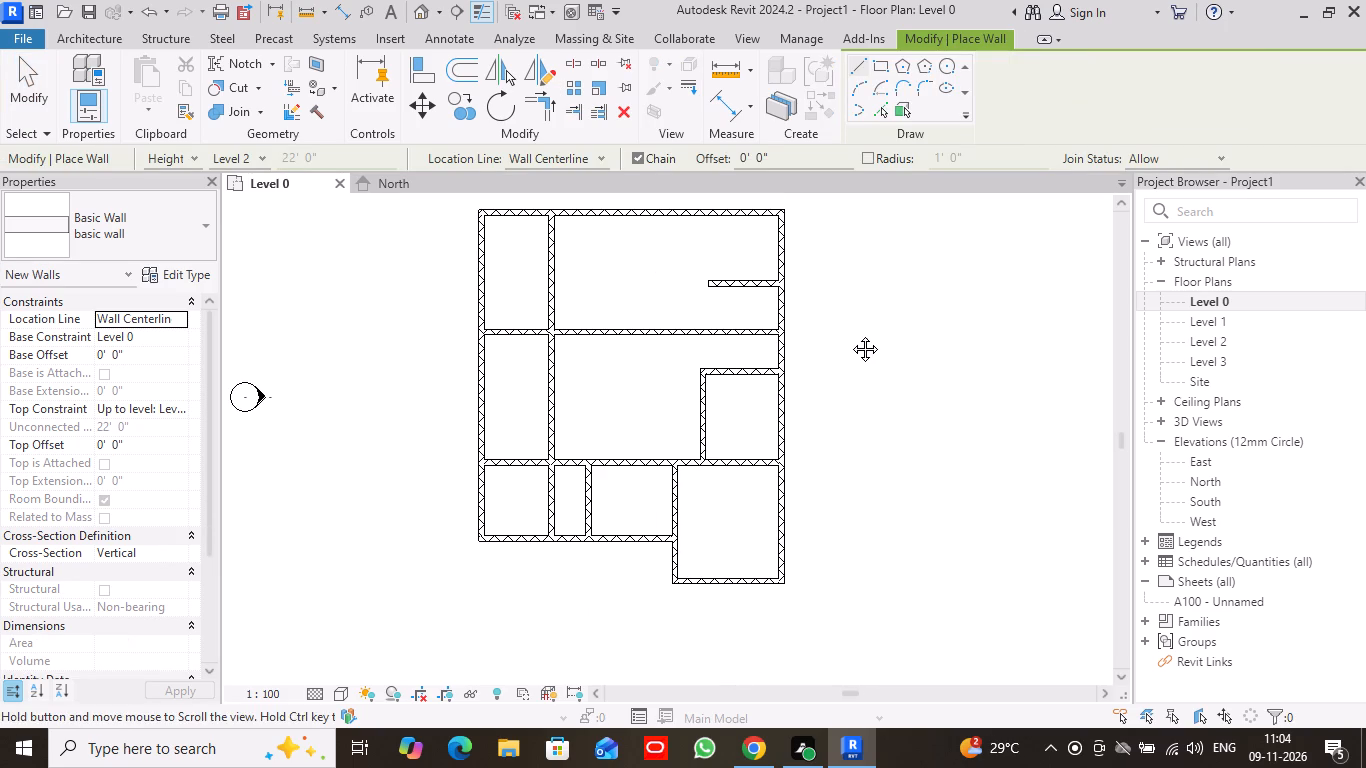
middle_drag(850, 334, 799, 394)
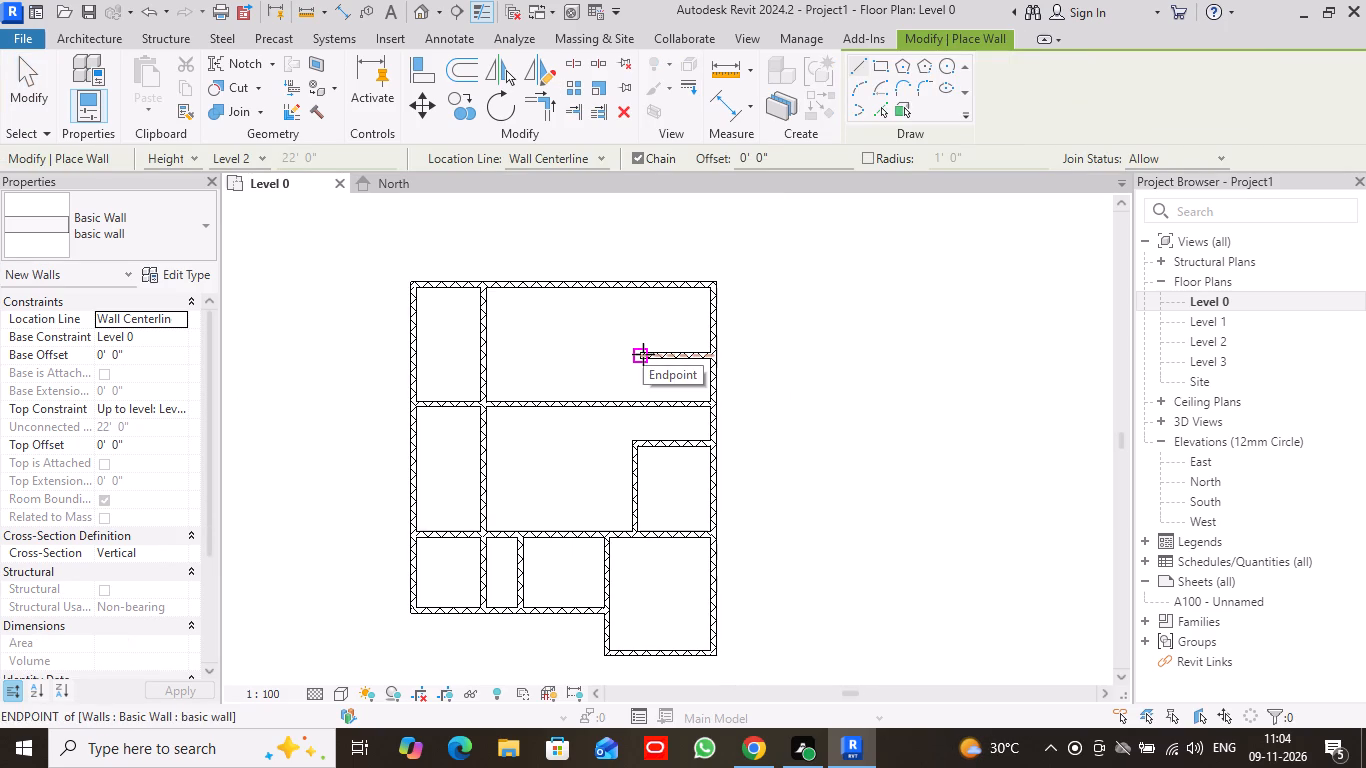
click(641, 355)
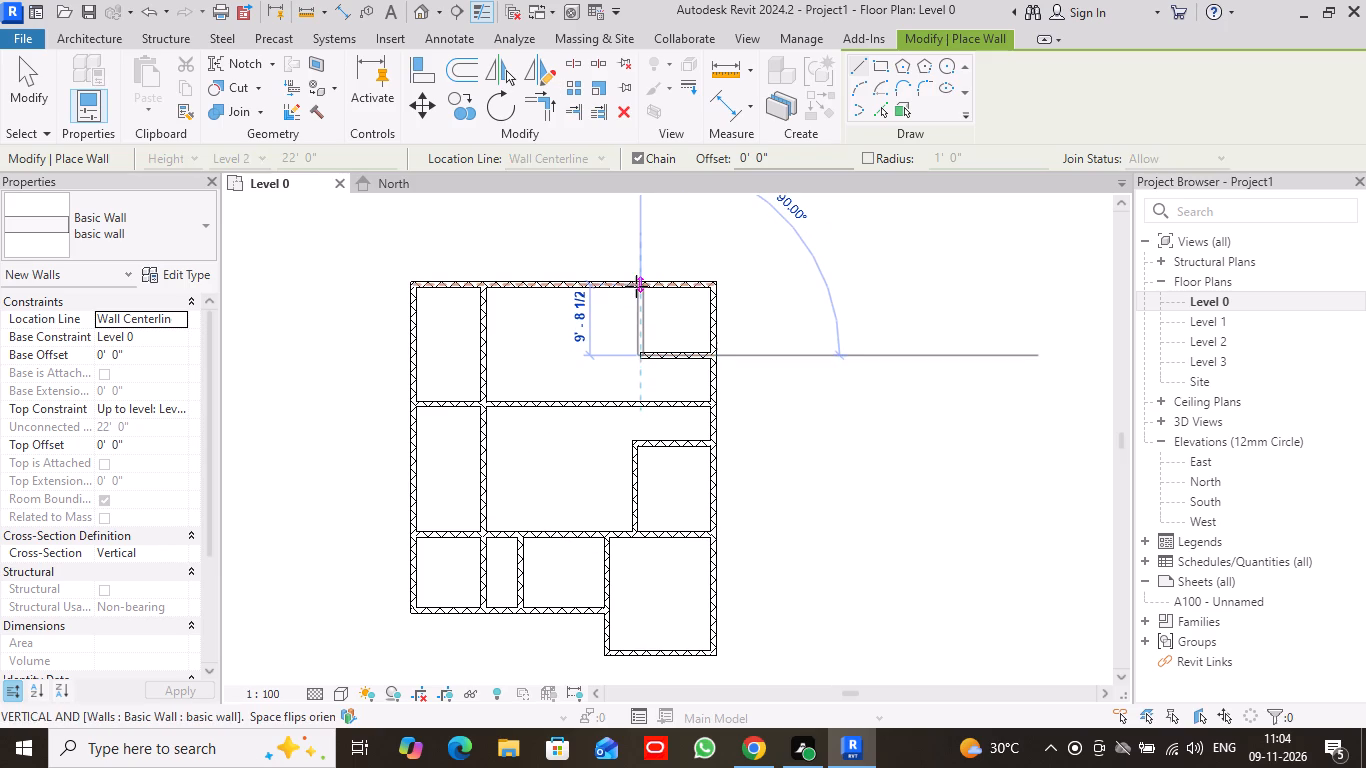
click(636, 281)
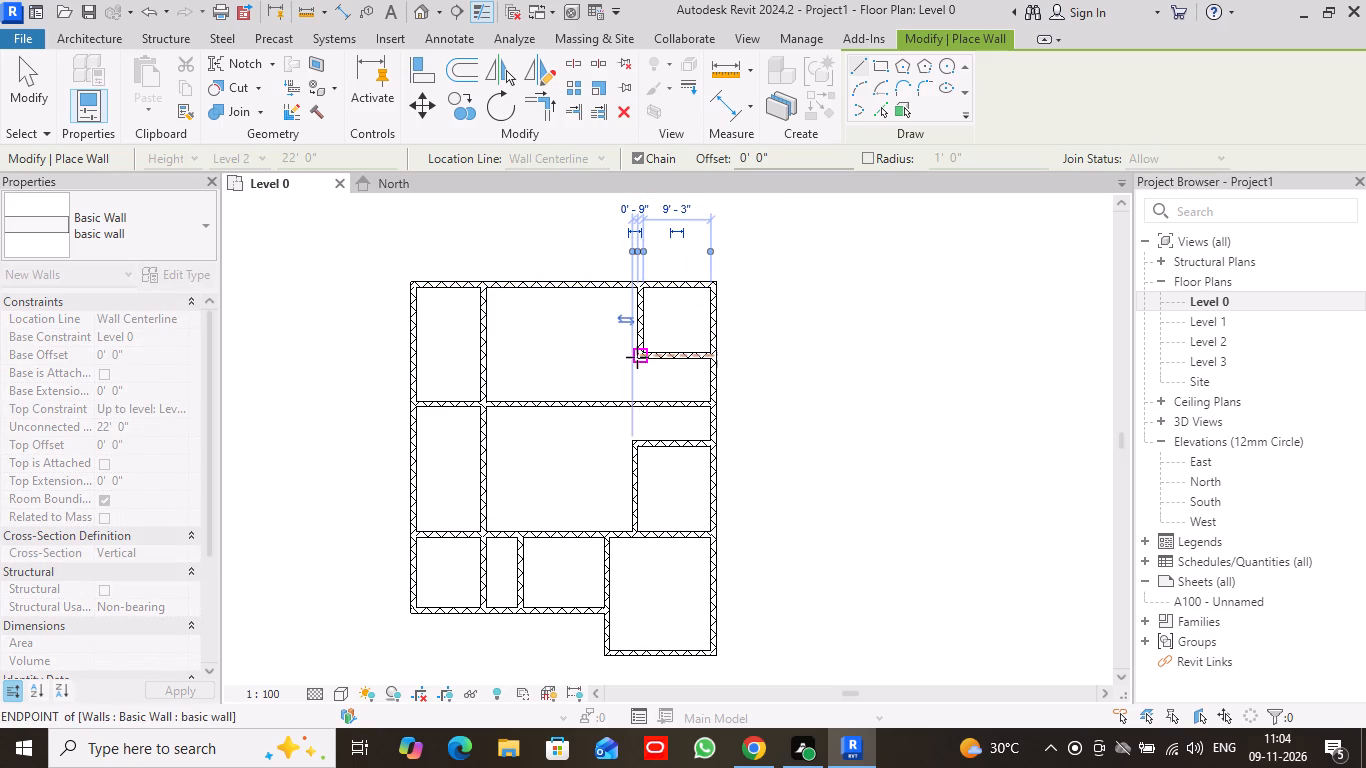
Draw a vertical basic wall from the west end of the 10' wall south to the full-width horizontal wall.
click(641, 353)
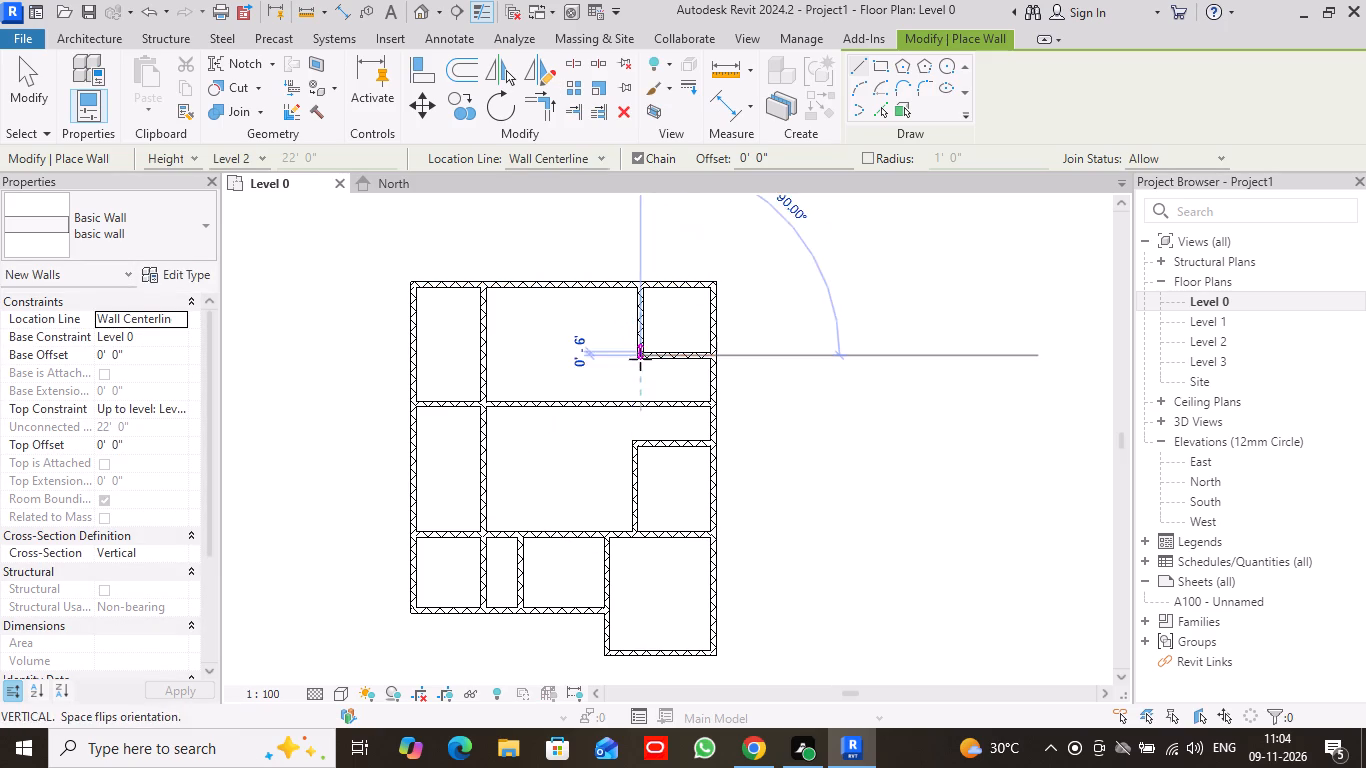
click(641, 404)
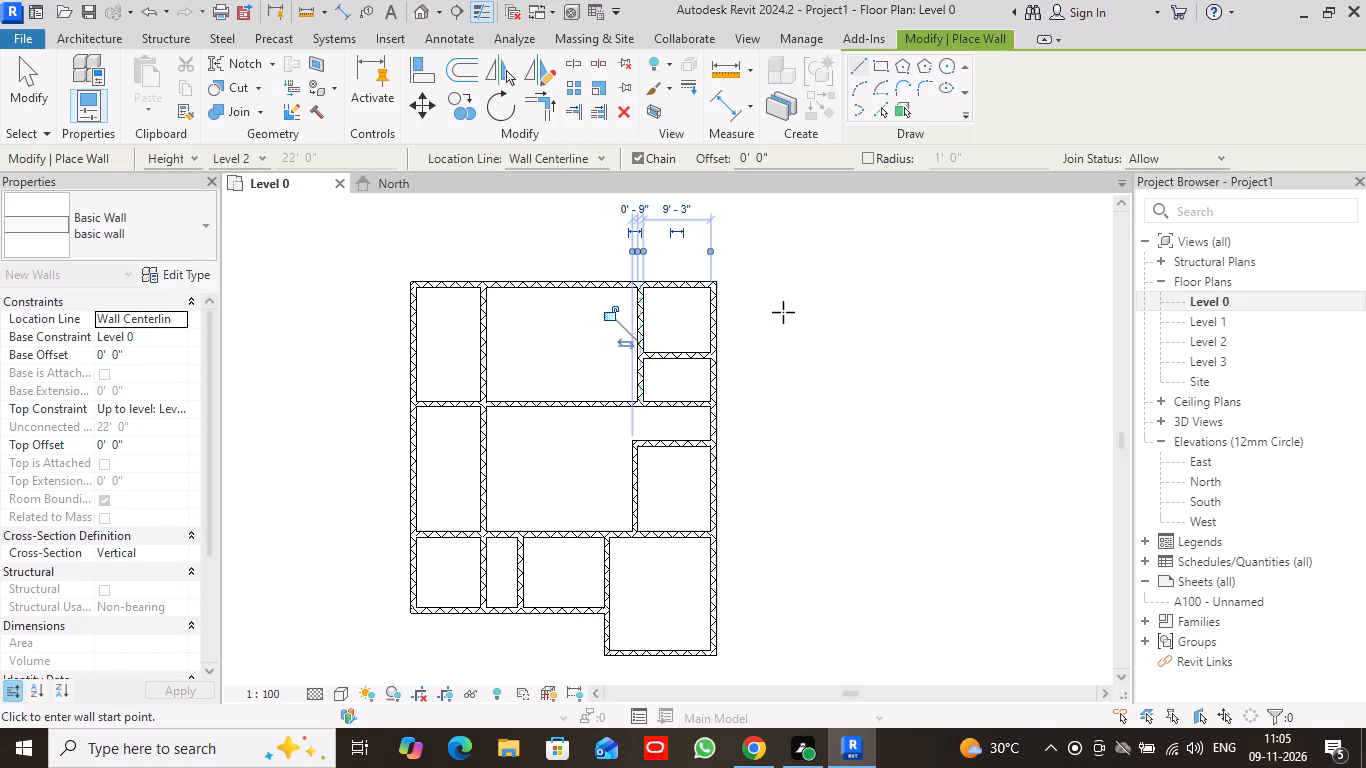
key(Escape)
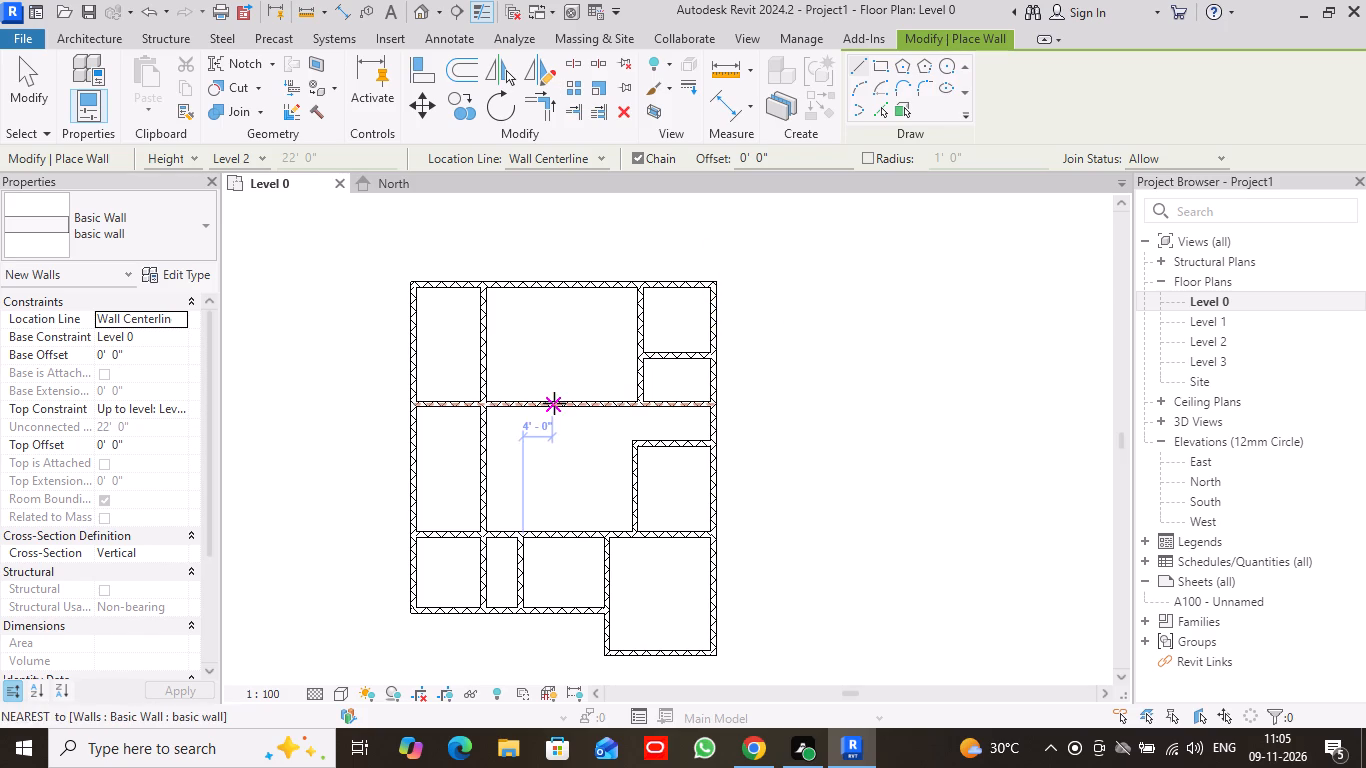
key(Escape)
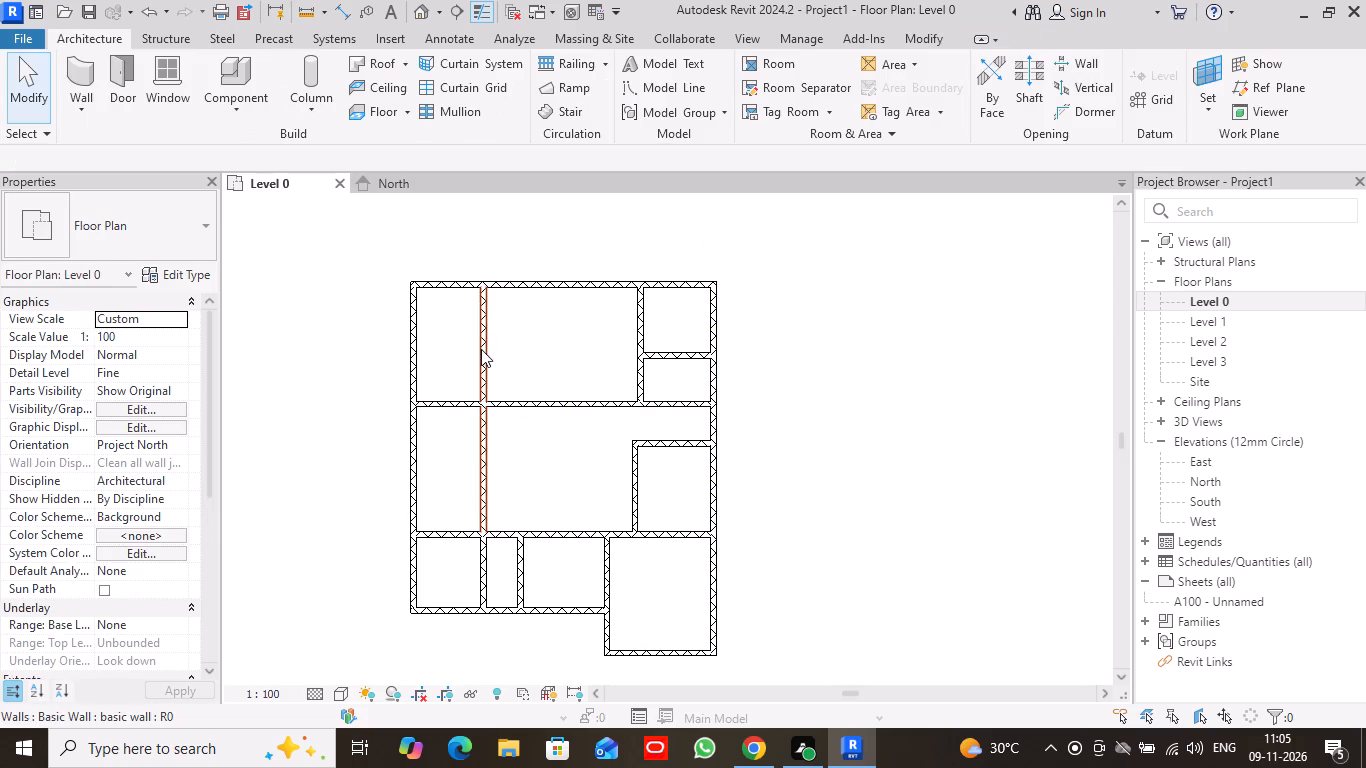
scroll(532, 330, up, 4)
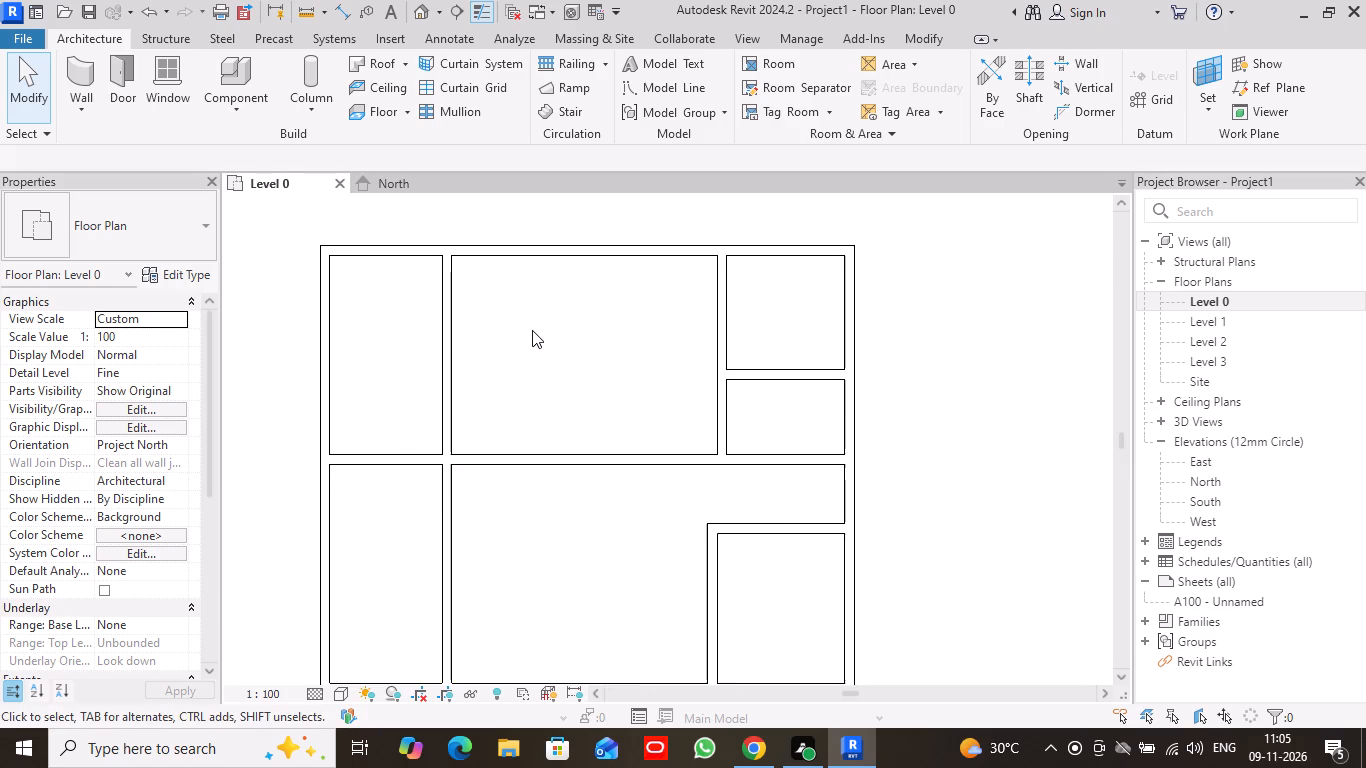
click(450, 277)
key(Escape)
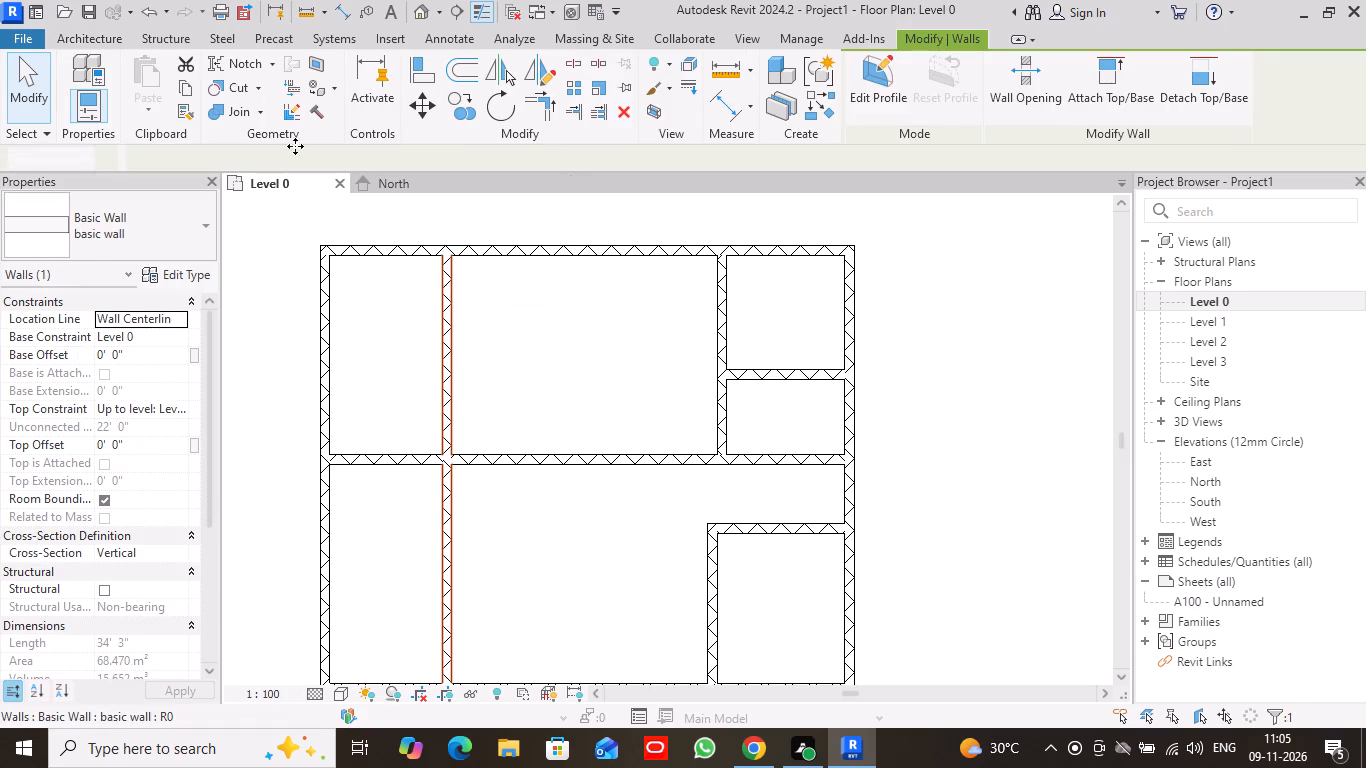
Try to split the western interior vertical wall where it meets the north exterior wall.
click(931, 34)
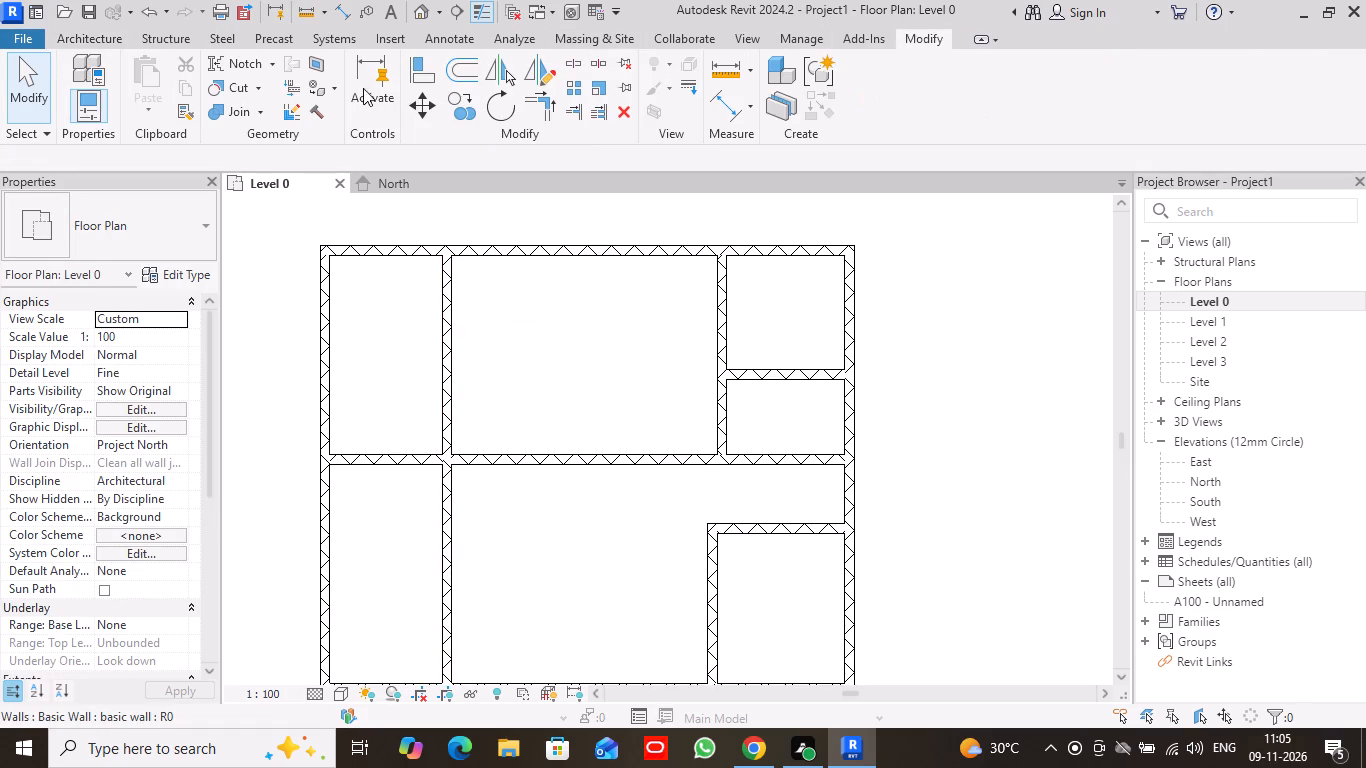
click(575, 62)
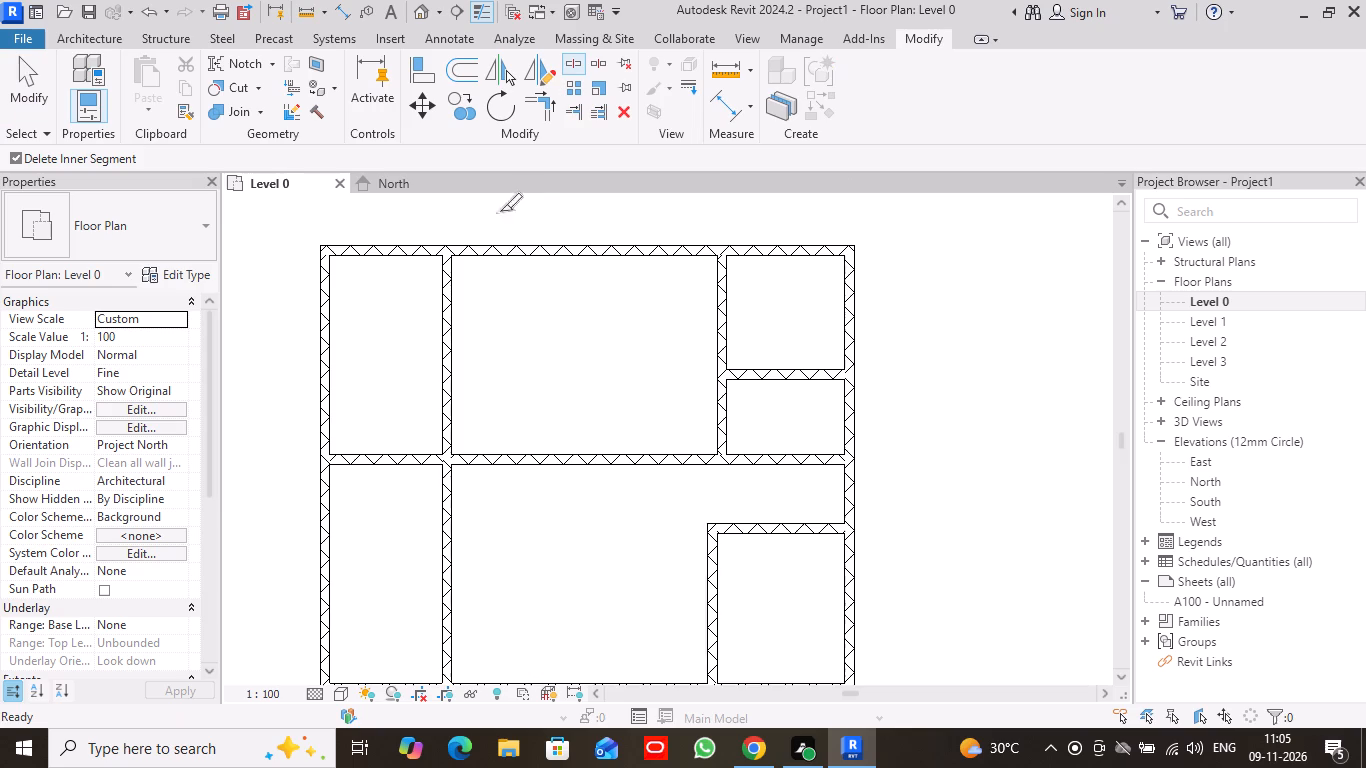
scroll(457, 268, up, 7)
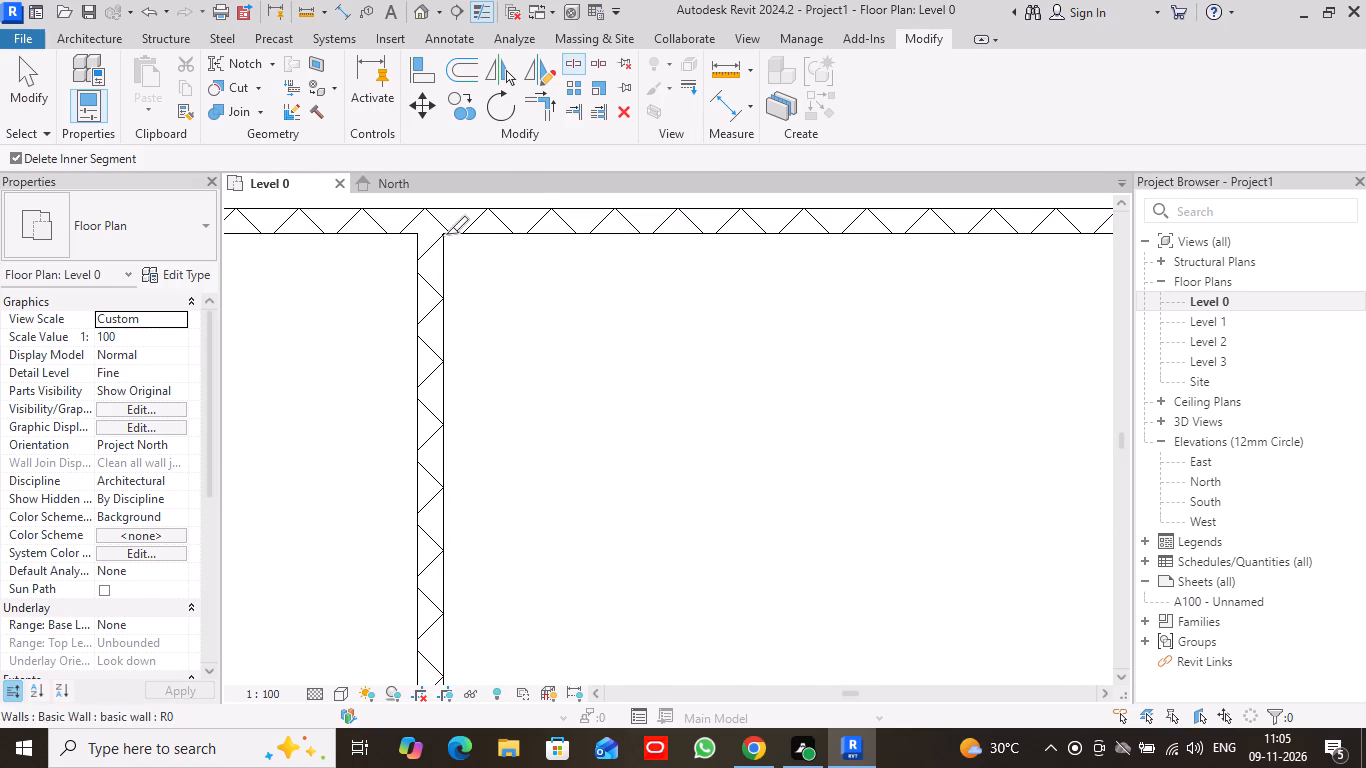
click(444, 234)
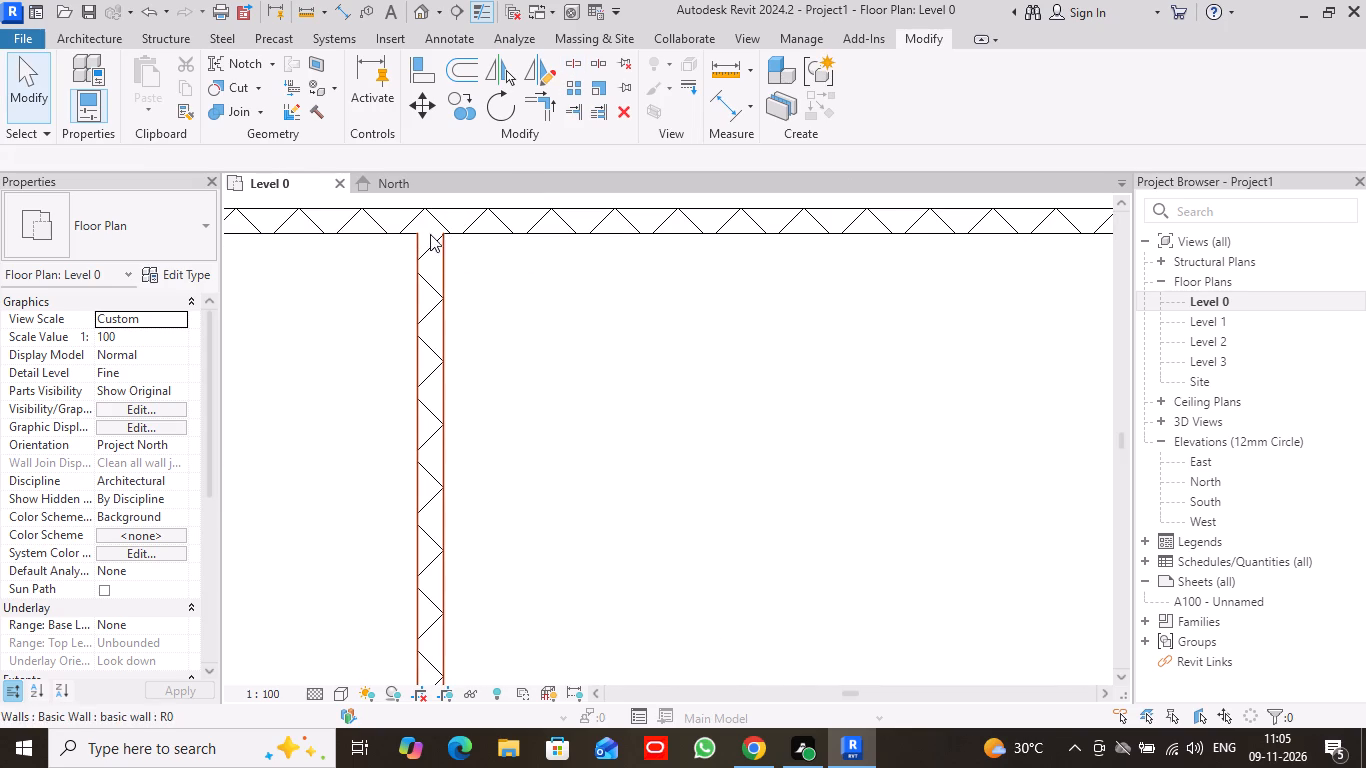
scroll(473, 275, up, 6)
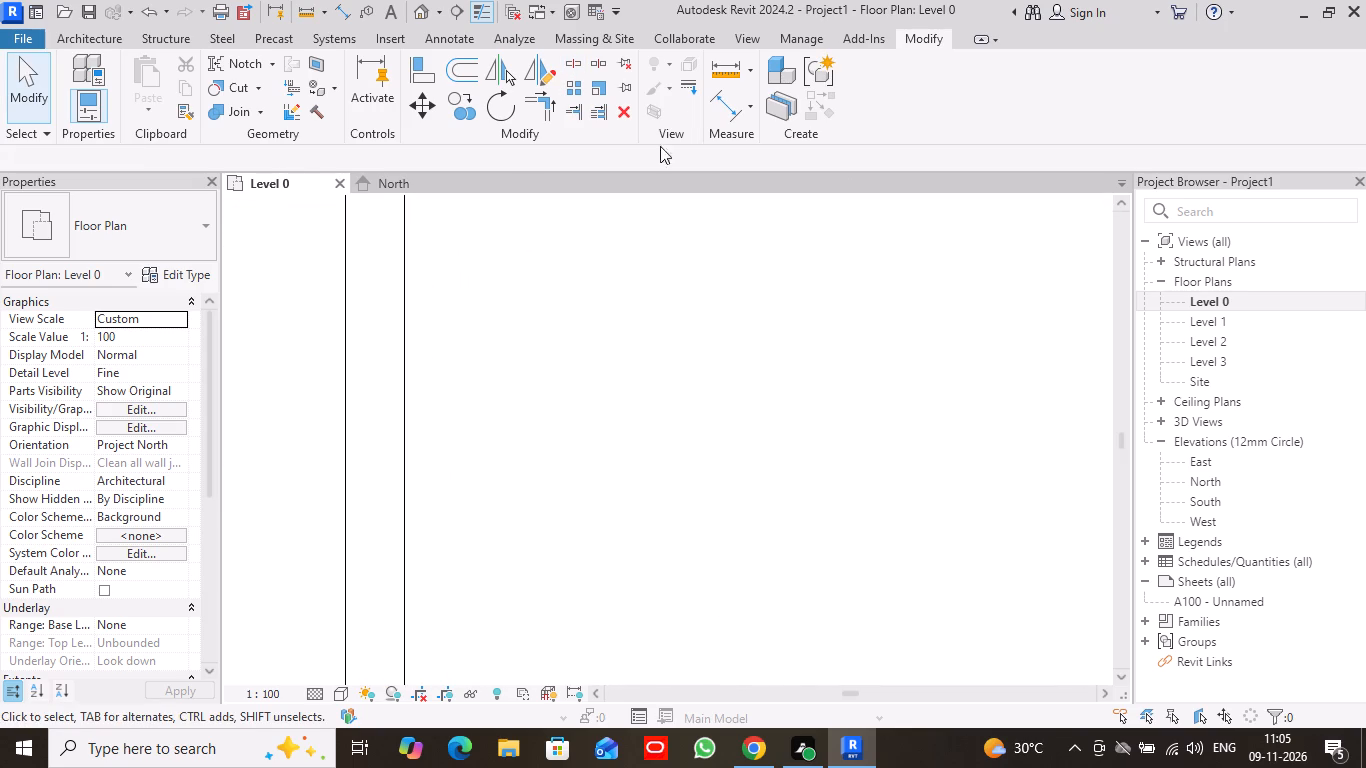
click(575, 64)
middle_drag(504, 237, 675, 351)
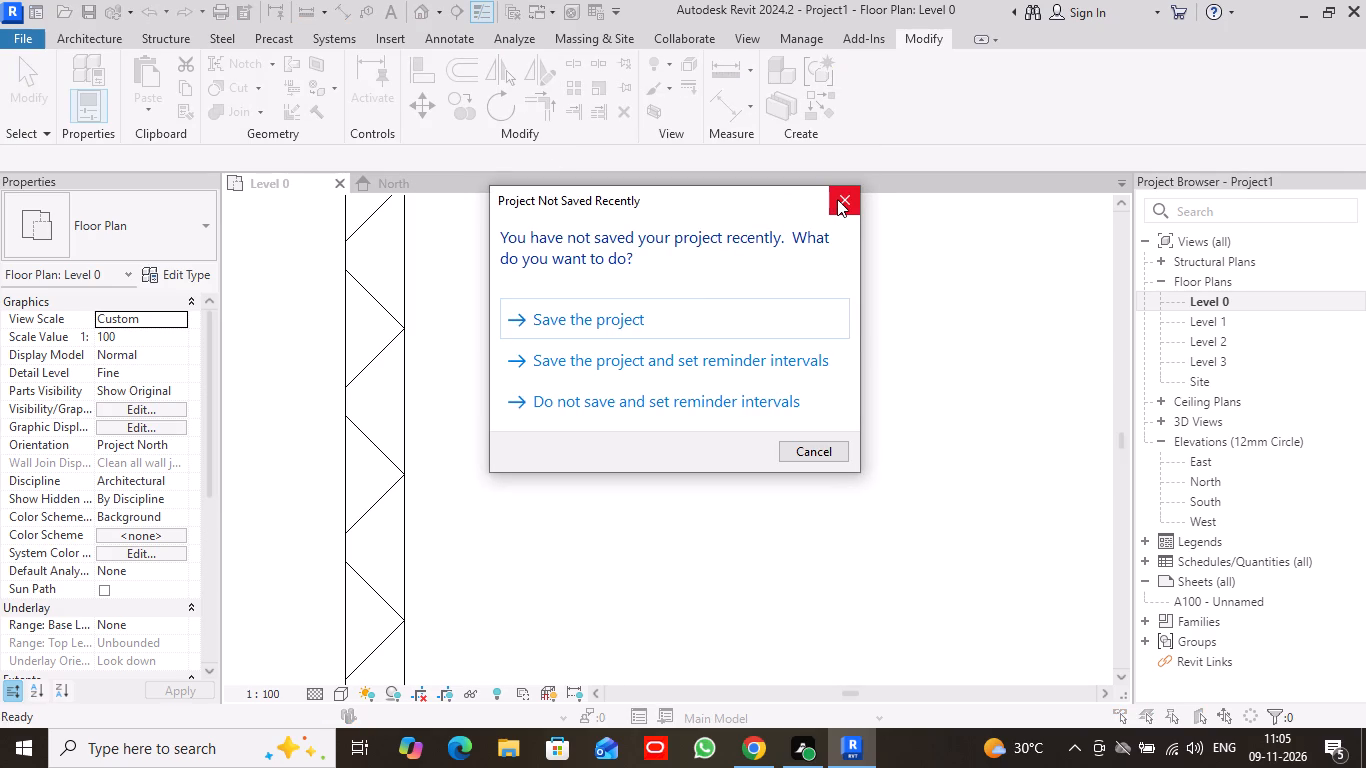
Save the project in the Documents folder under the file name house 9.
click(694, 325)
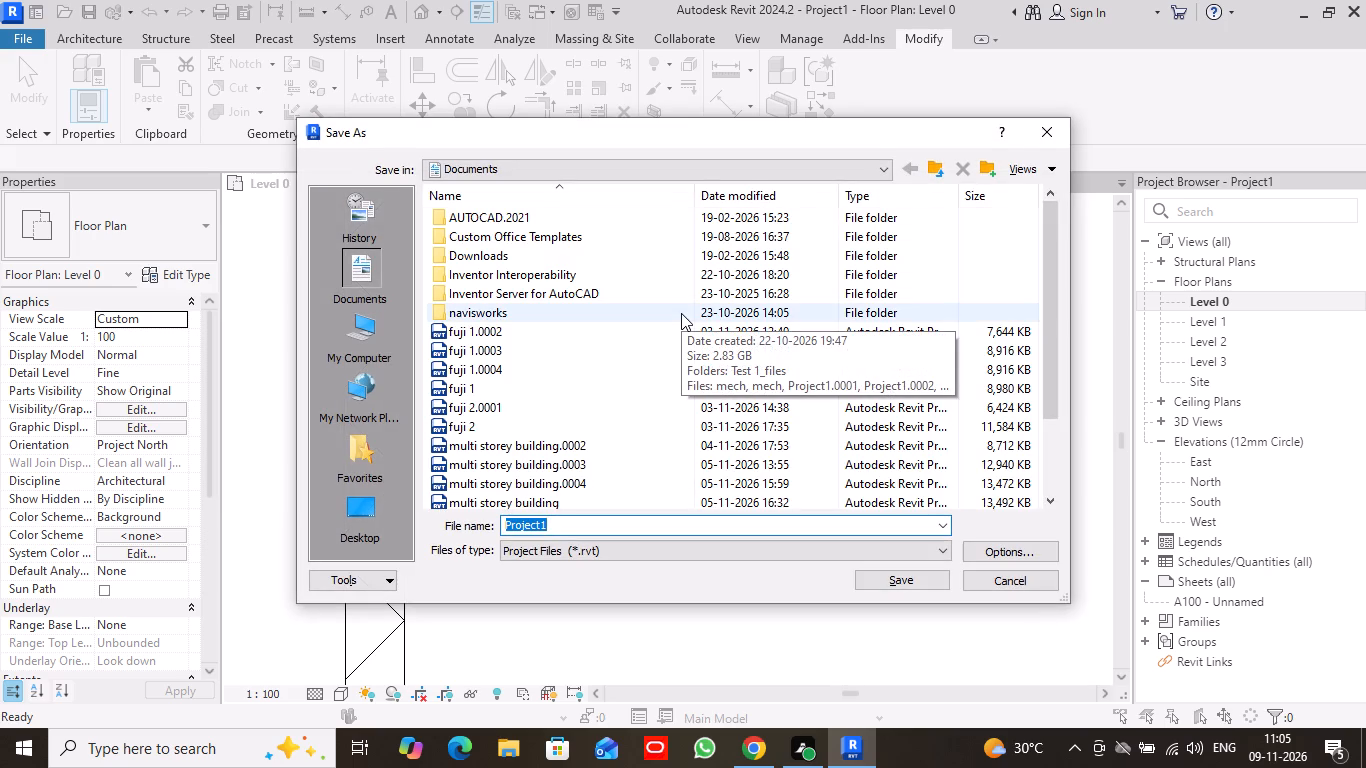
text(house)
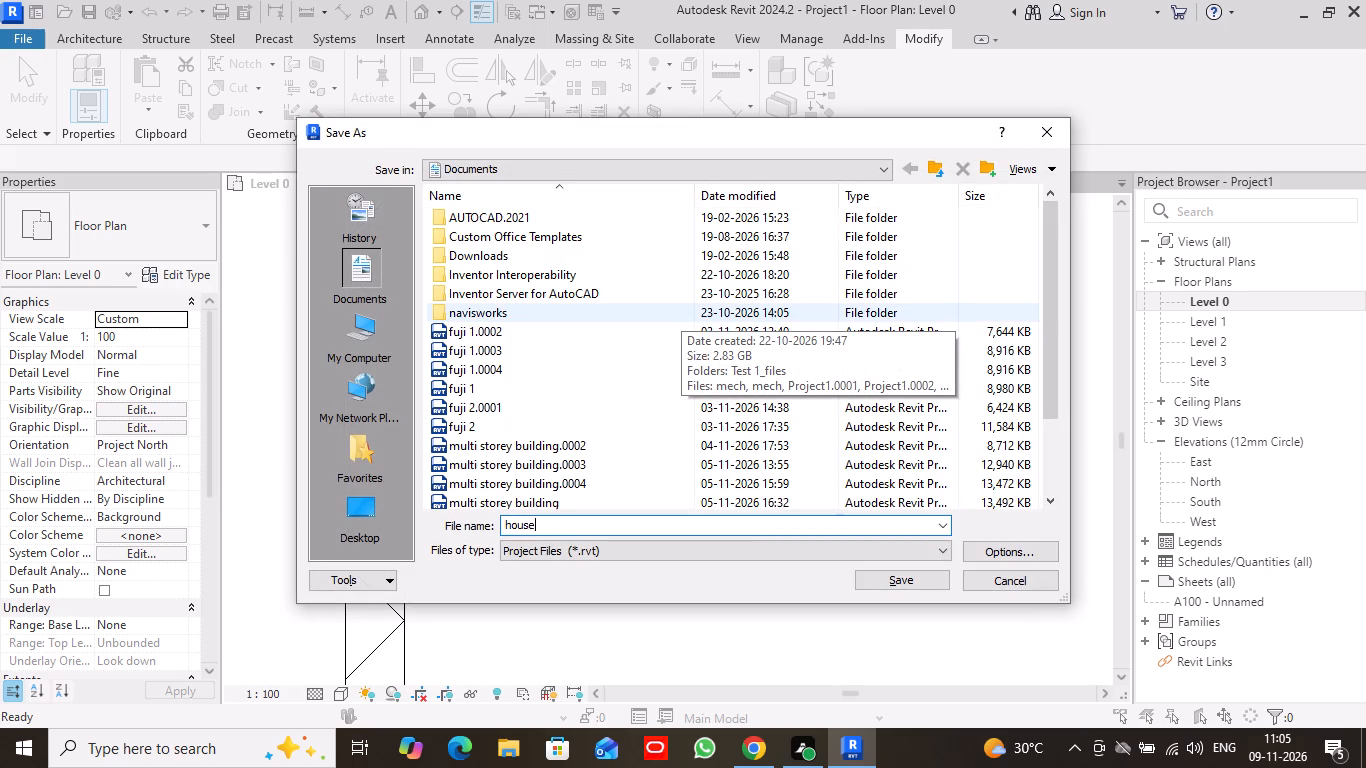
key(space)
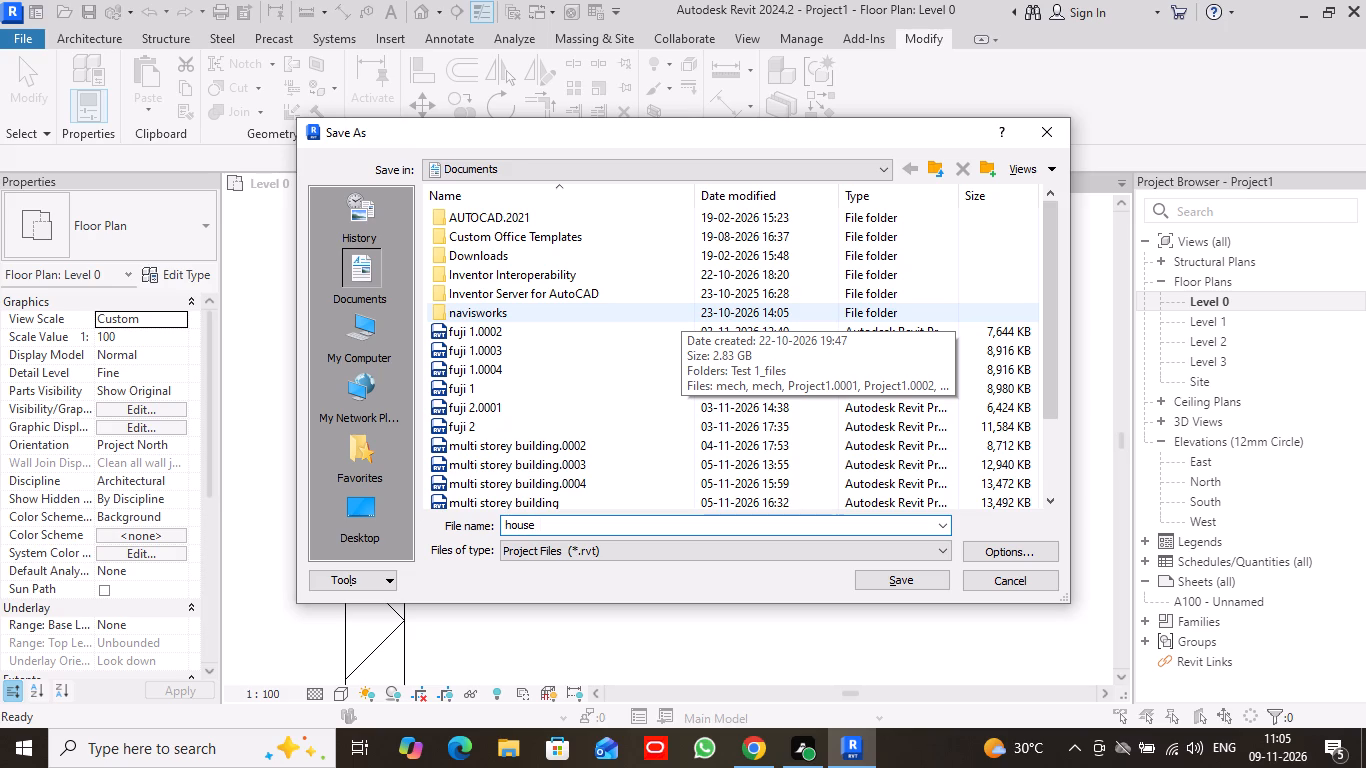
key(9)
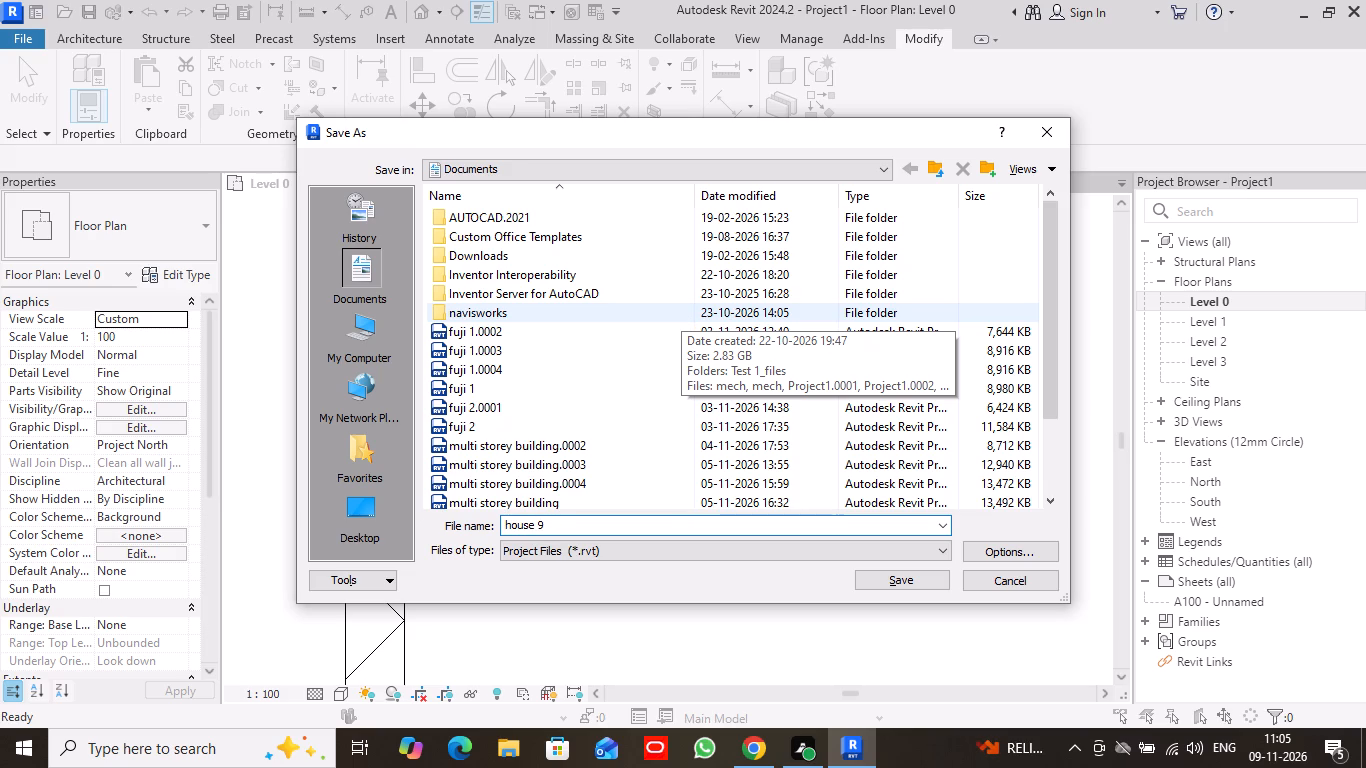
text(/11)
click(896, 581)
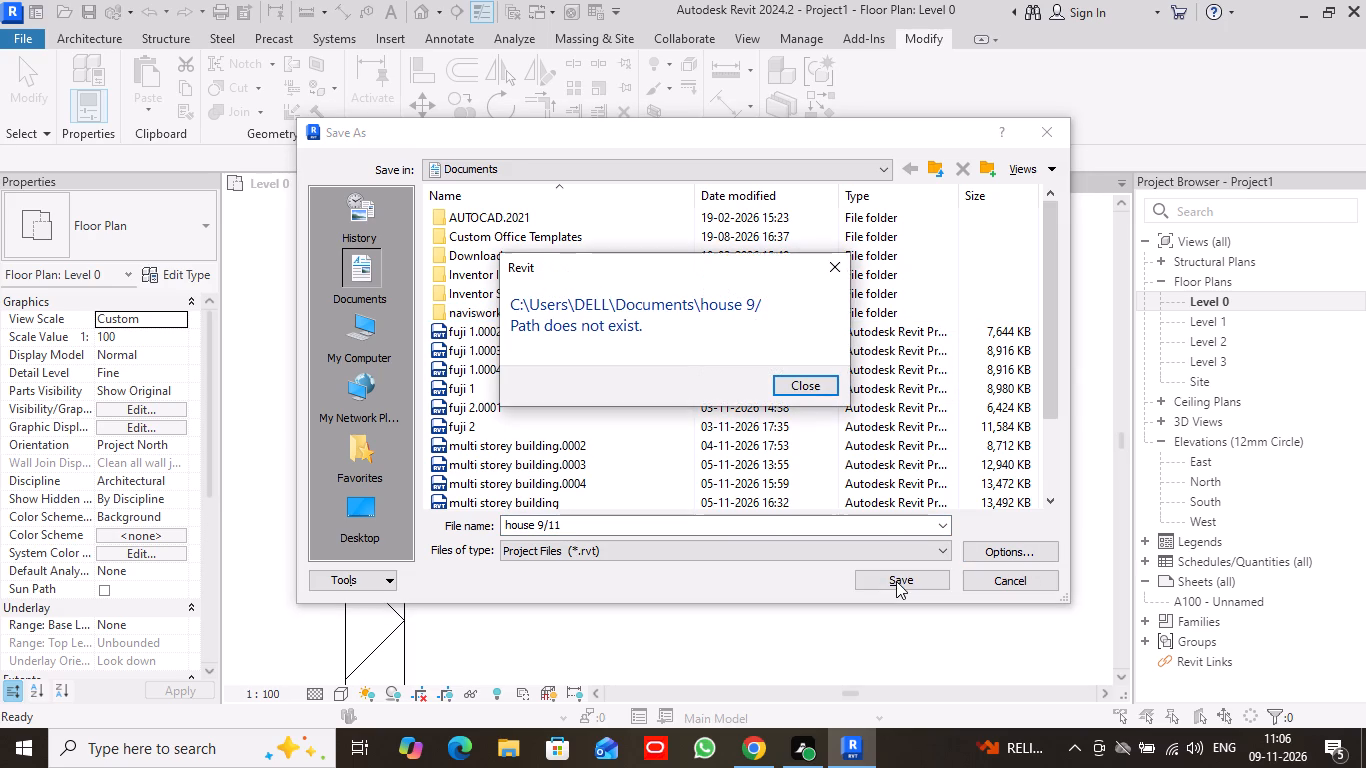
click(806, 377)
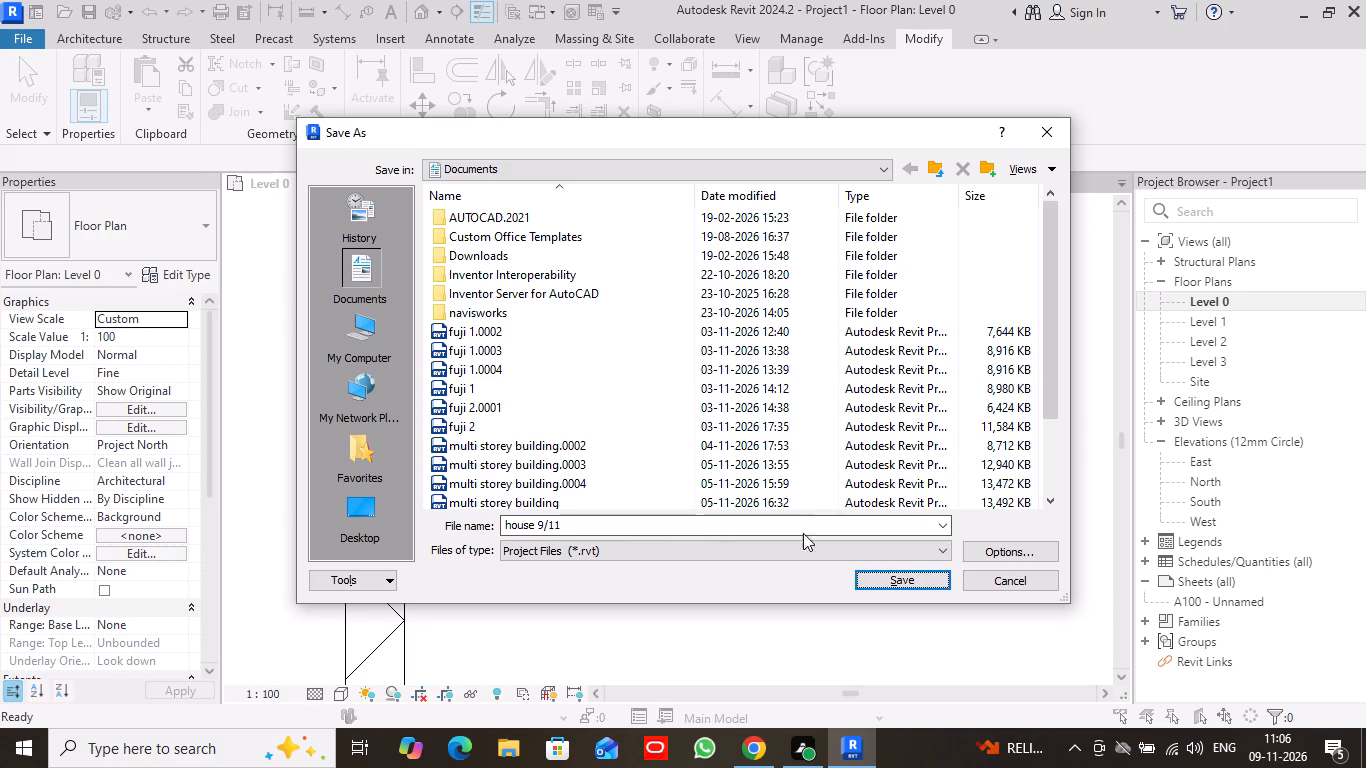
click(629, 526)
key(BackSpace)
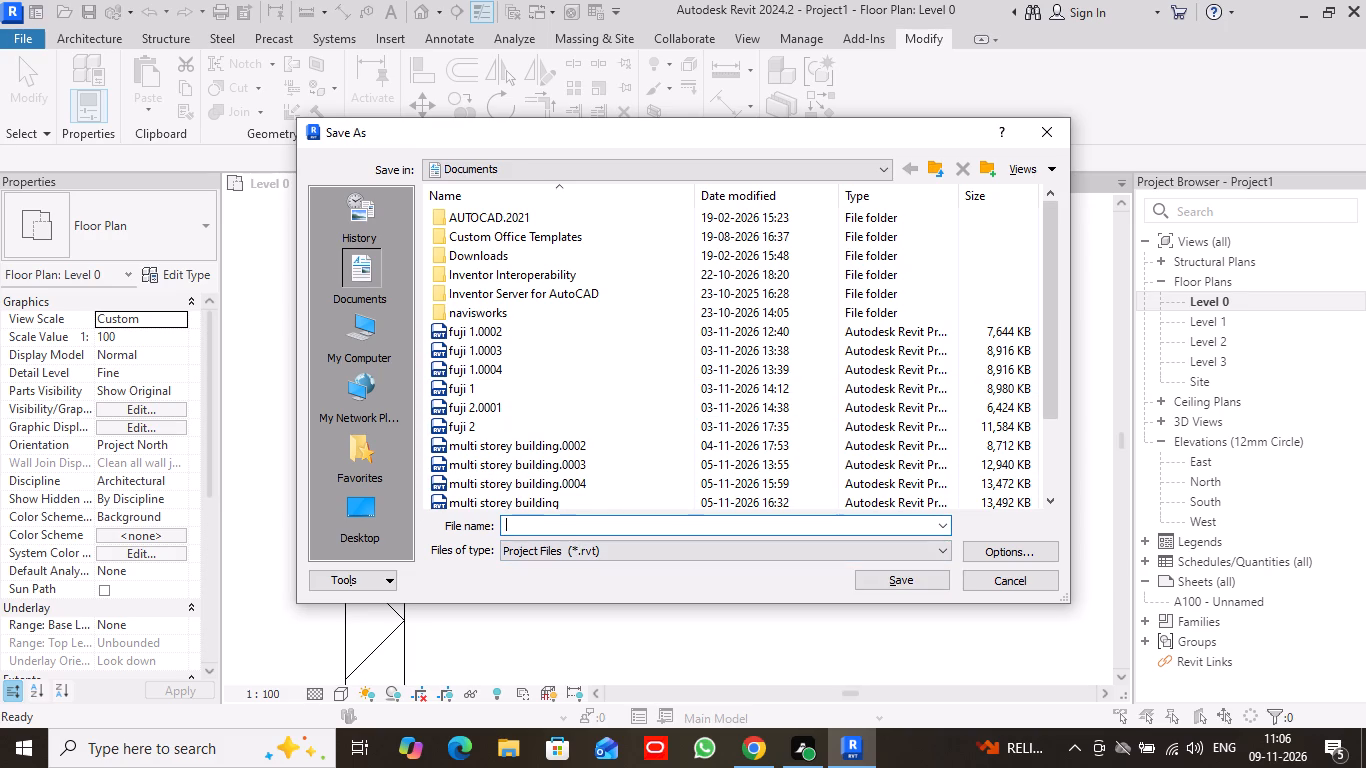
text(house)
key(space)
key(9)
key(Return)
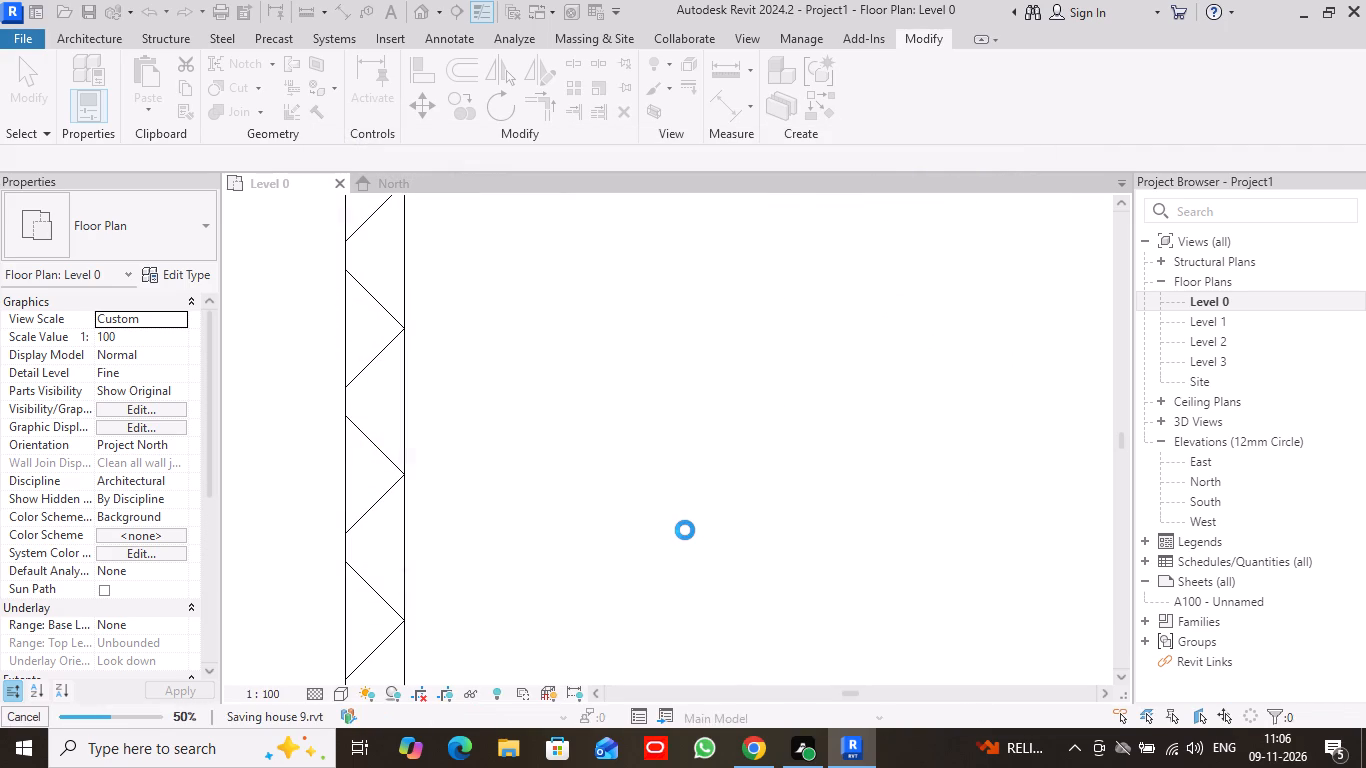
Split the western interior vertical wall just south of the north exterior wall, keeping Delete Inner Segment enabled.
scroll(685, 530, down, 6)
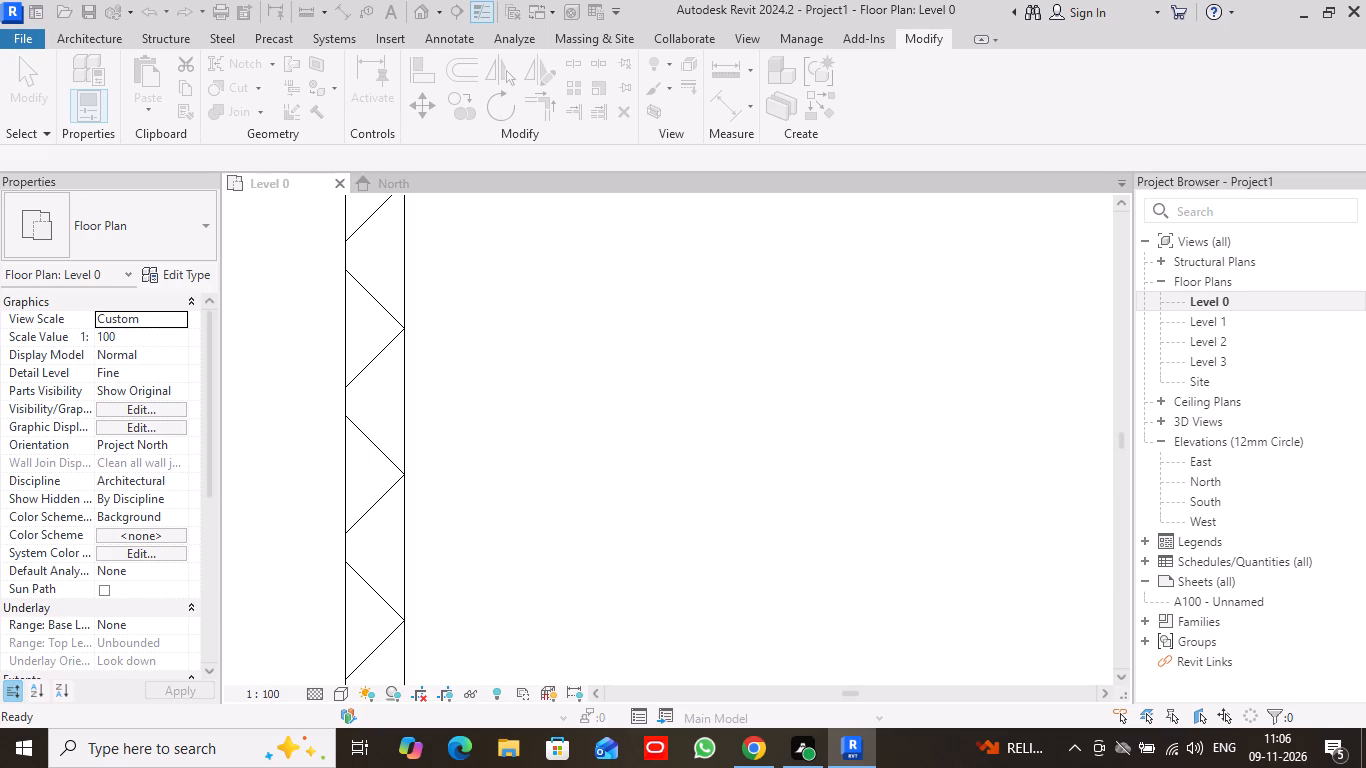
scroll(551, 351, down, 2)
scroll(649, 369, down, 3)
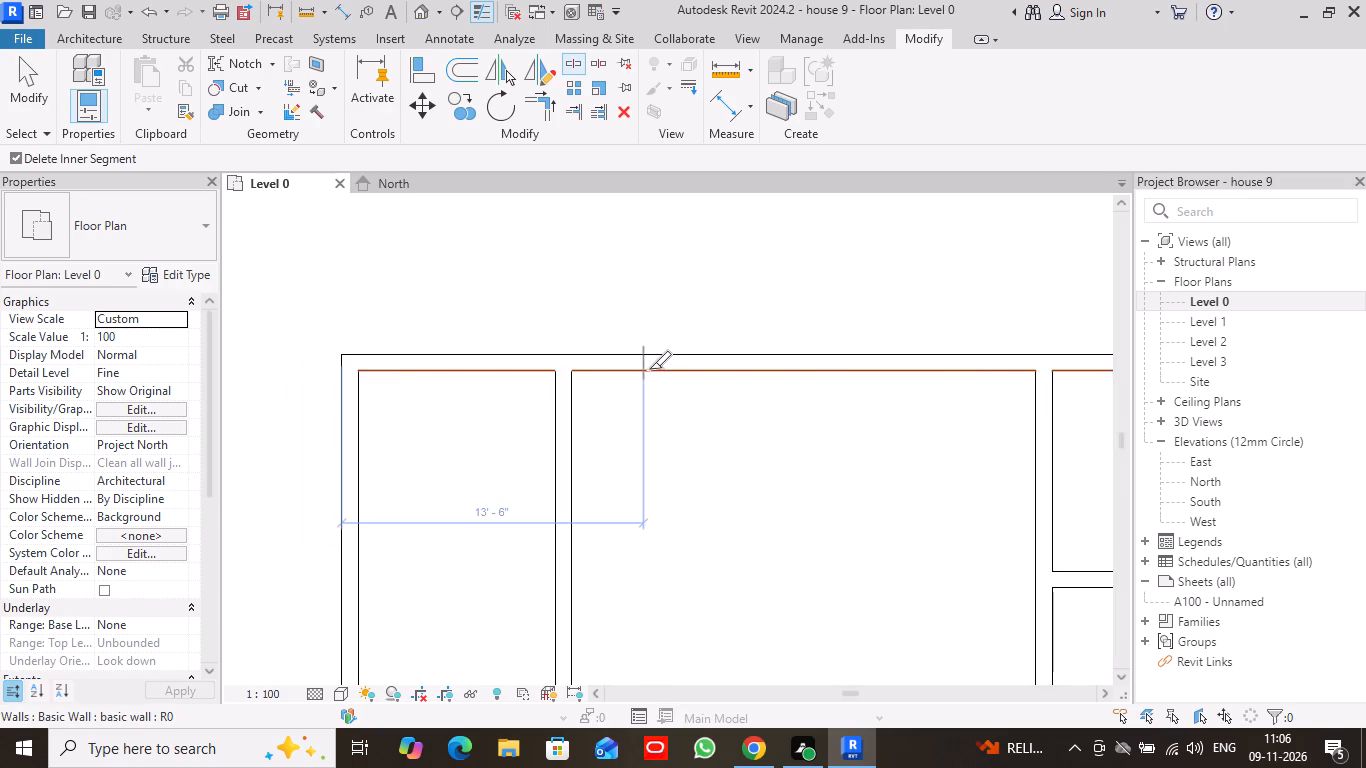
middle_drag(683, 547, 660, 398)
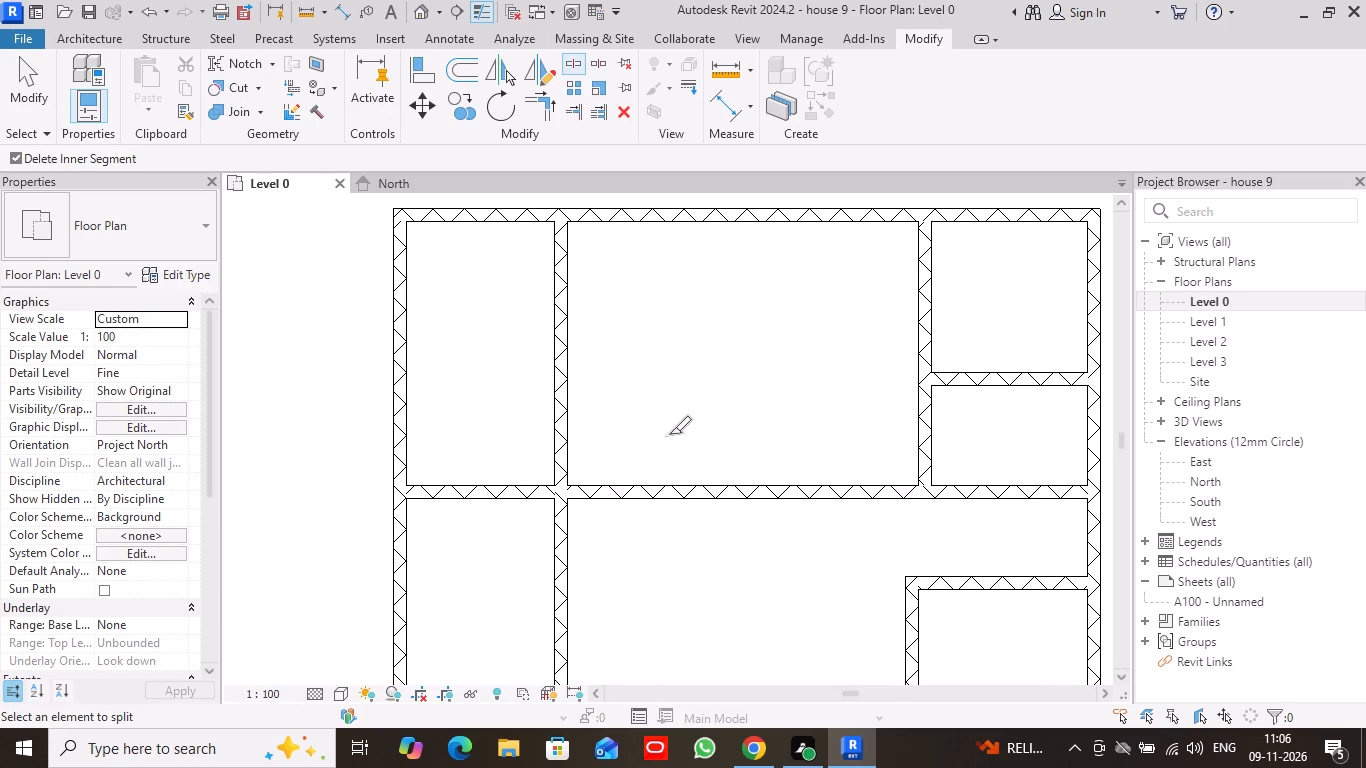
scroll(649, 388, up, 2)
middle_drag(645, 332, 659, 424)
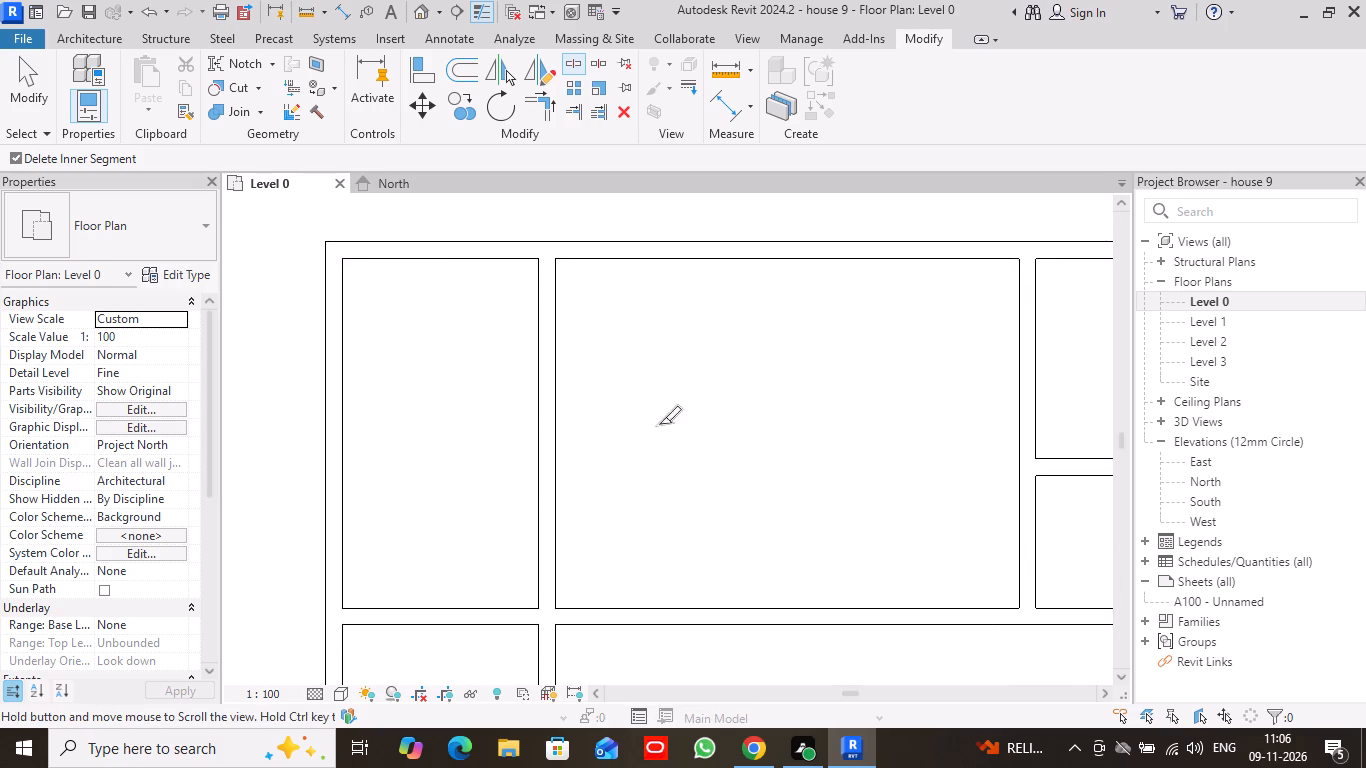
click(572, 61)
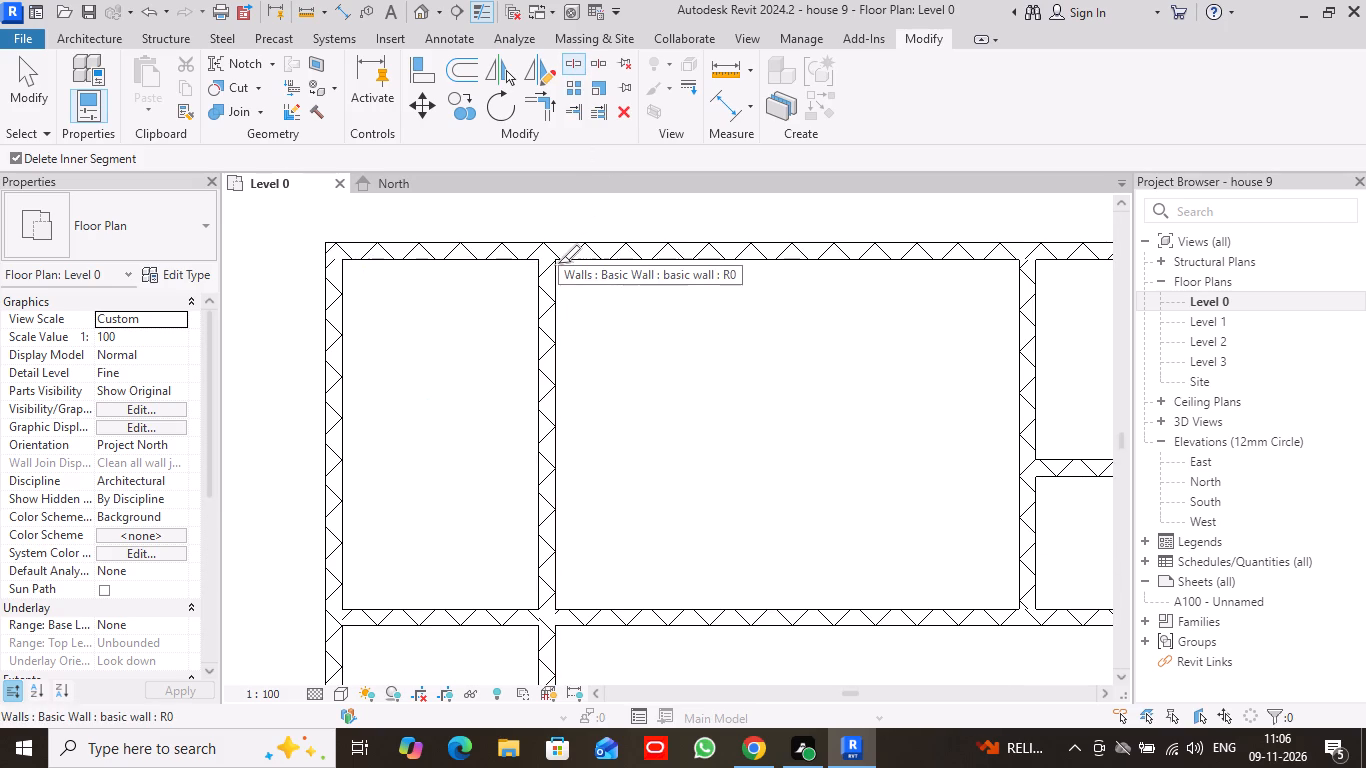
scroll(558, 263, up, 4)
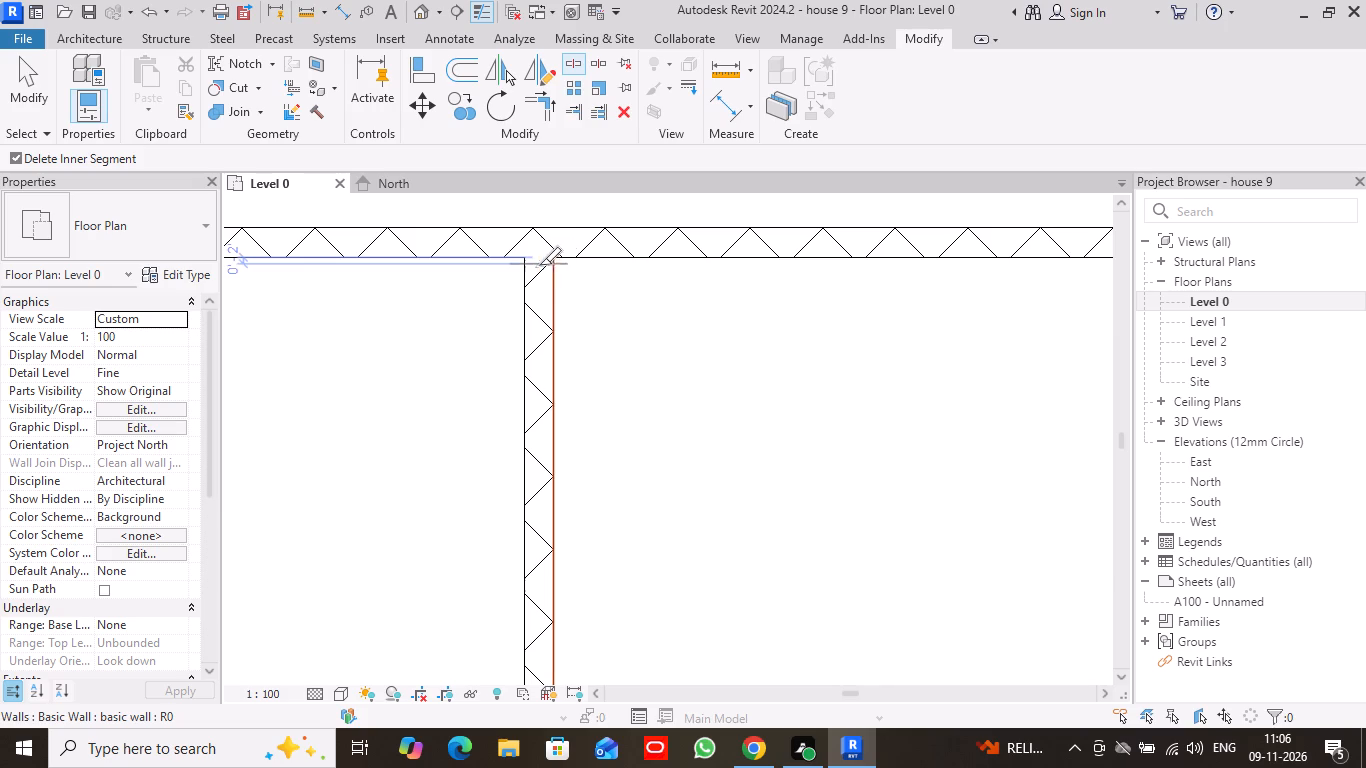
click(539, 265)
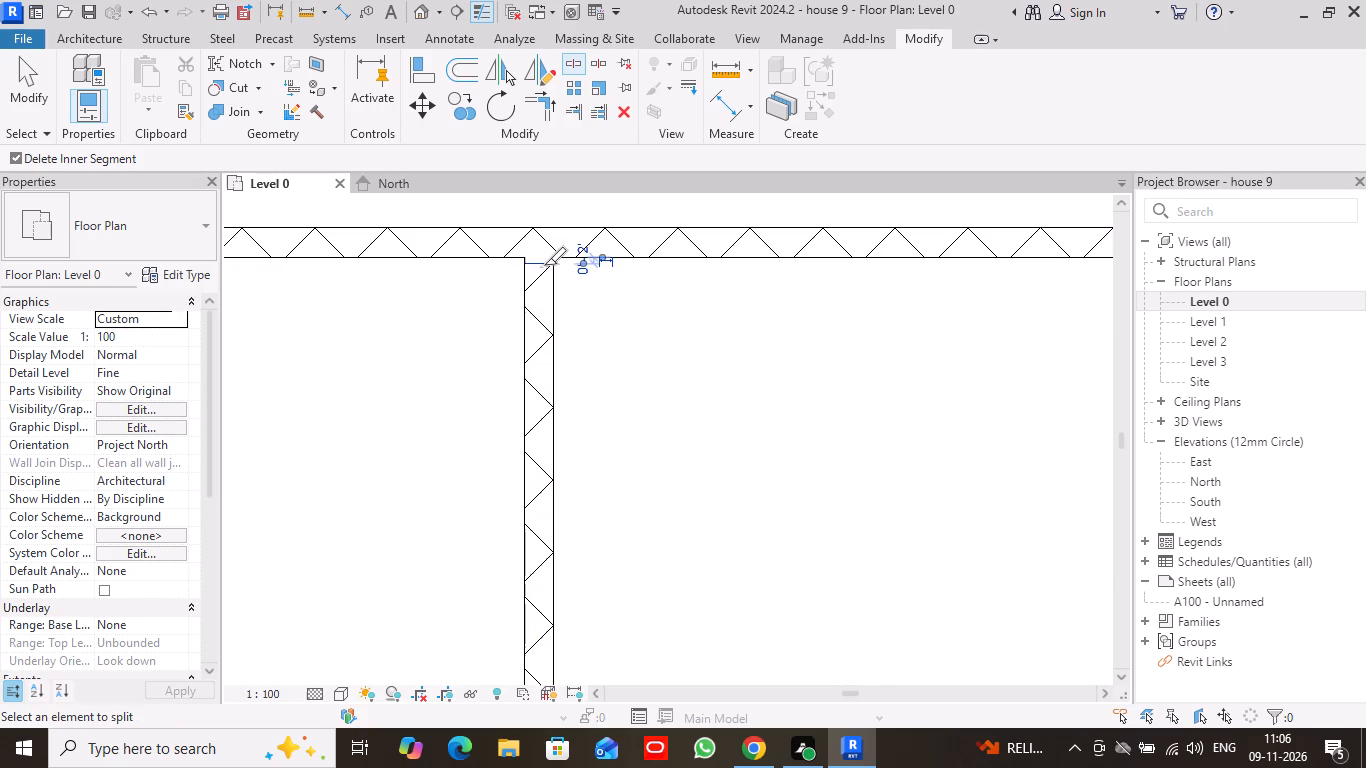
Split the same vertical wall again just north of the upper full-width horizontal wall, removing the segment between the two cuts.
scroll(596, 358, down, 5)
middle_drag(615, 552, 615, 547)
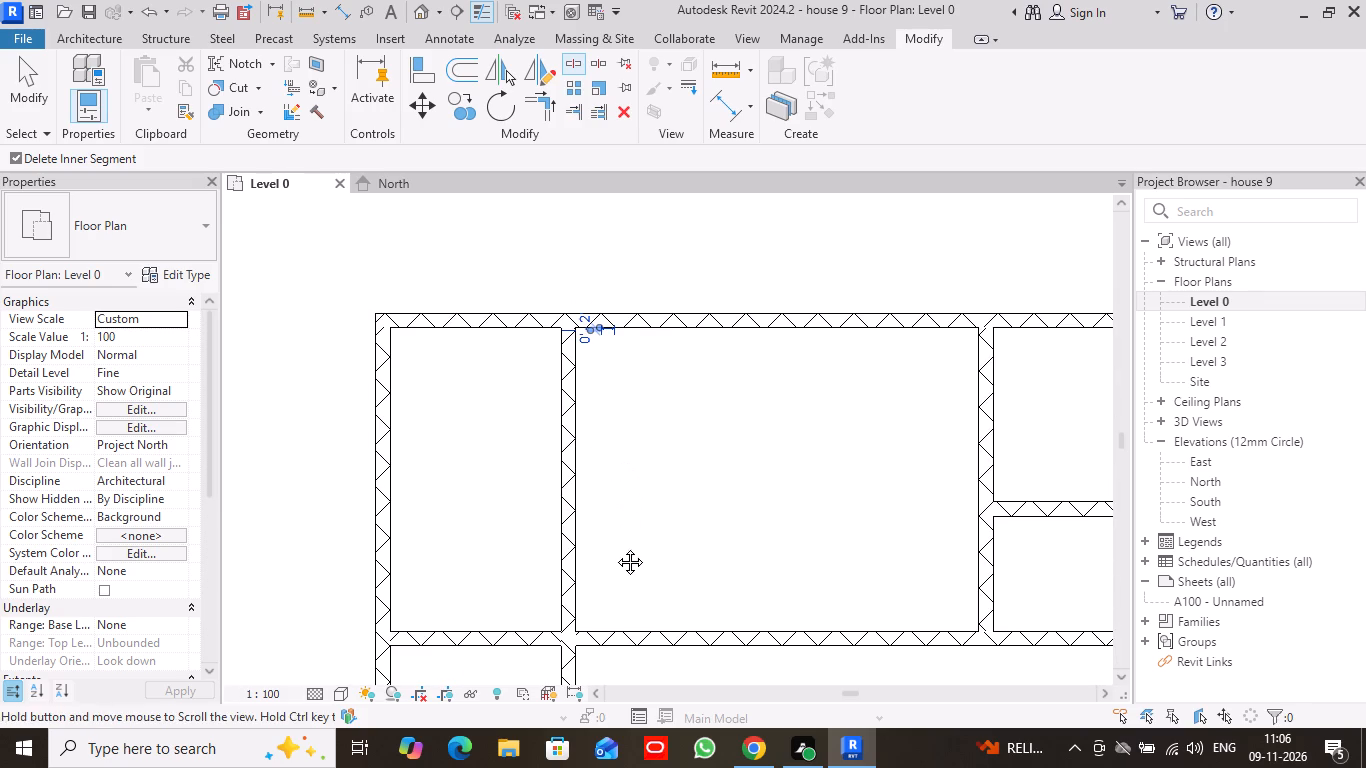
middle_drag(615, 547, 599, 358)
scroll(567, 388, up, 6)
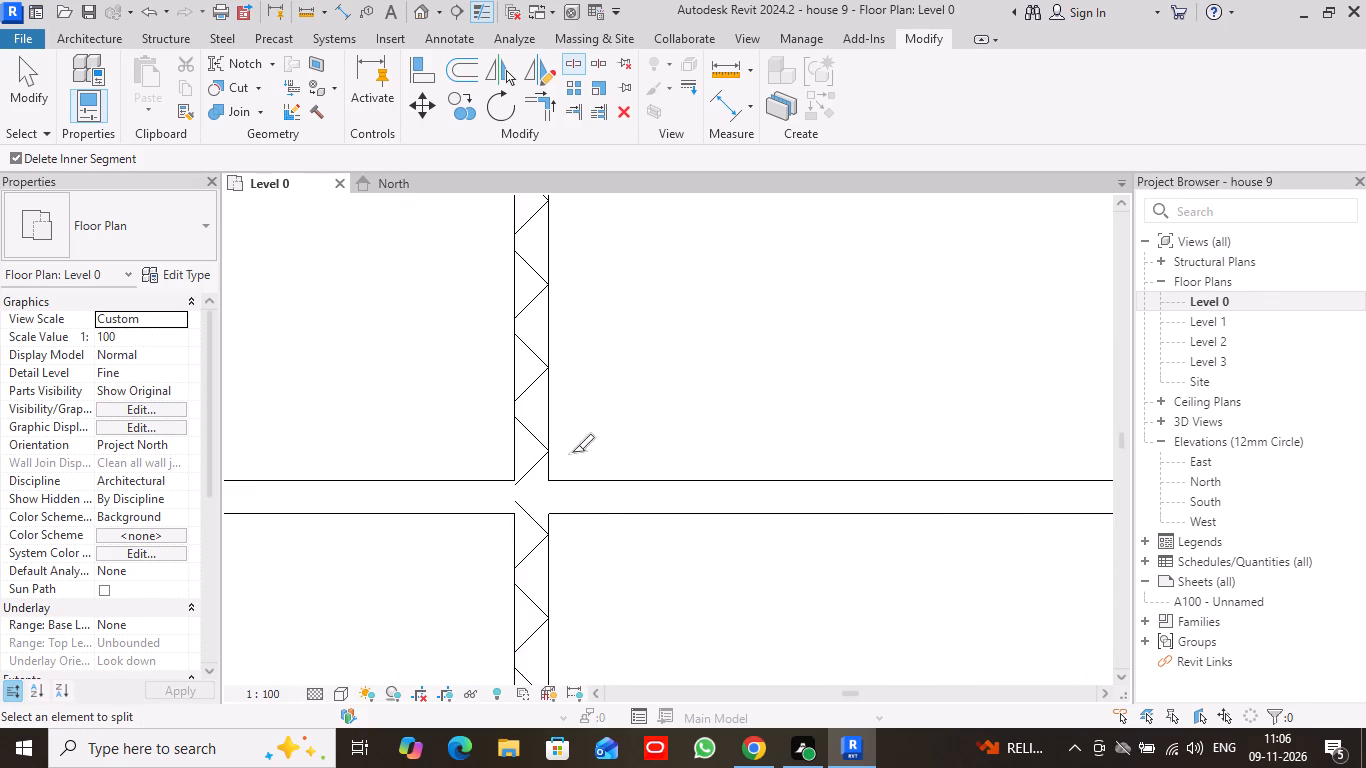
scroll(572, 452, up, 3)
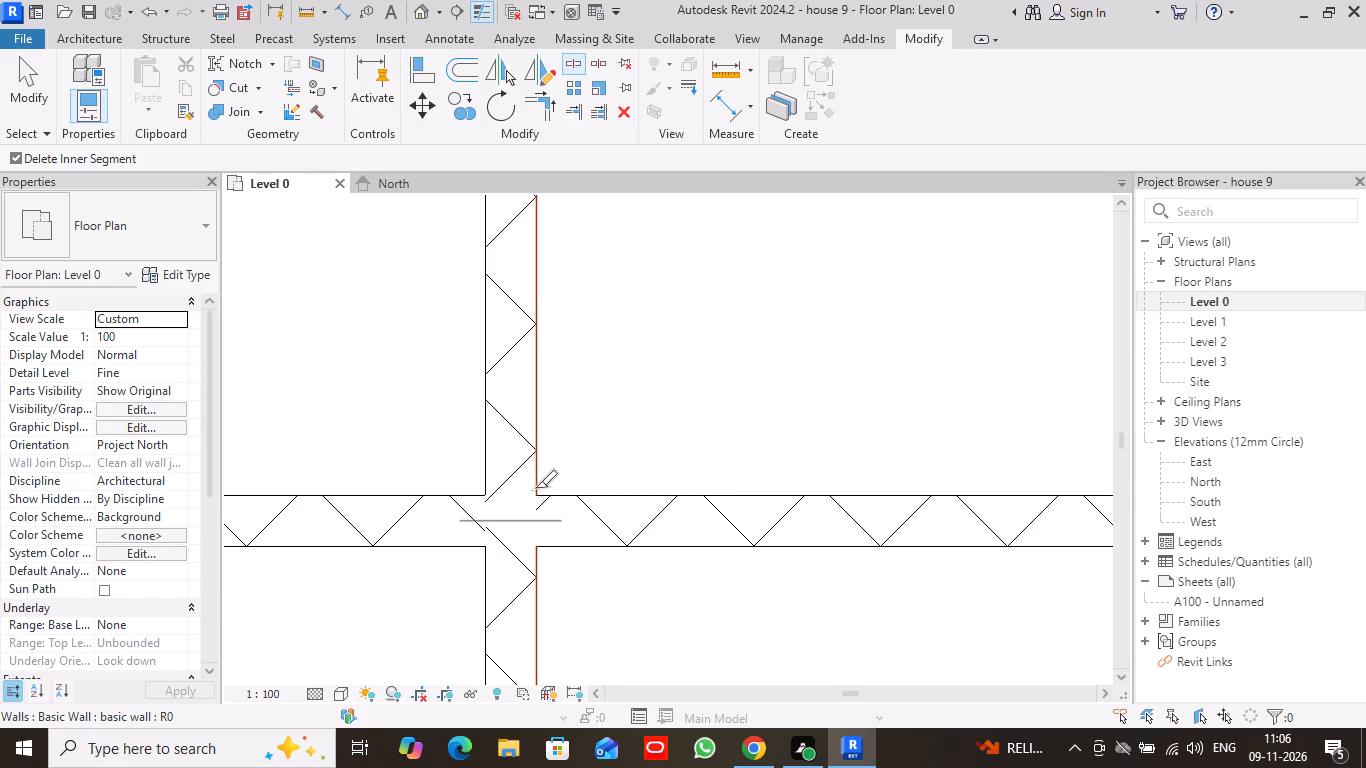
click(535, 484)
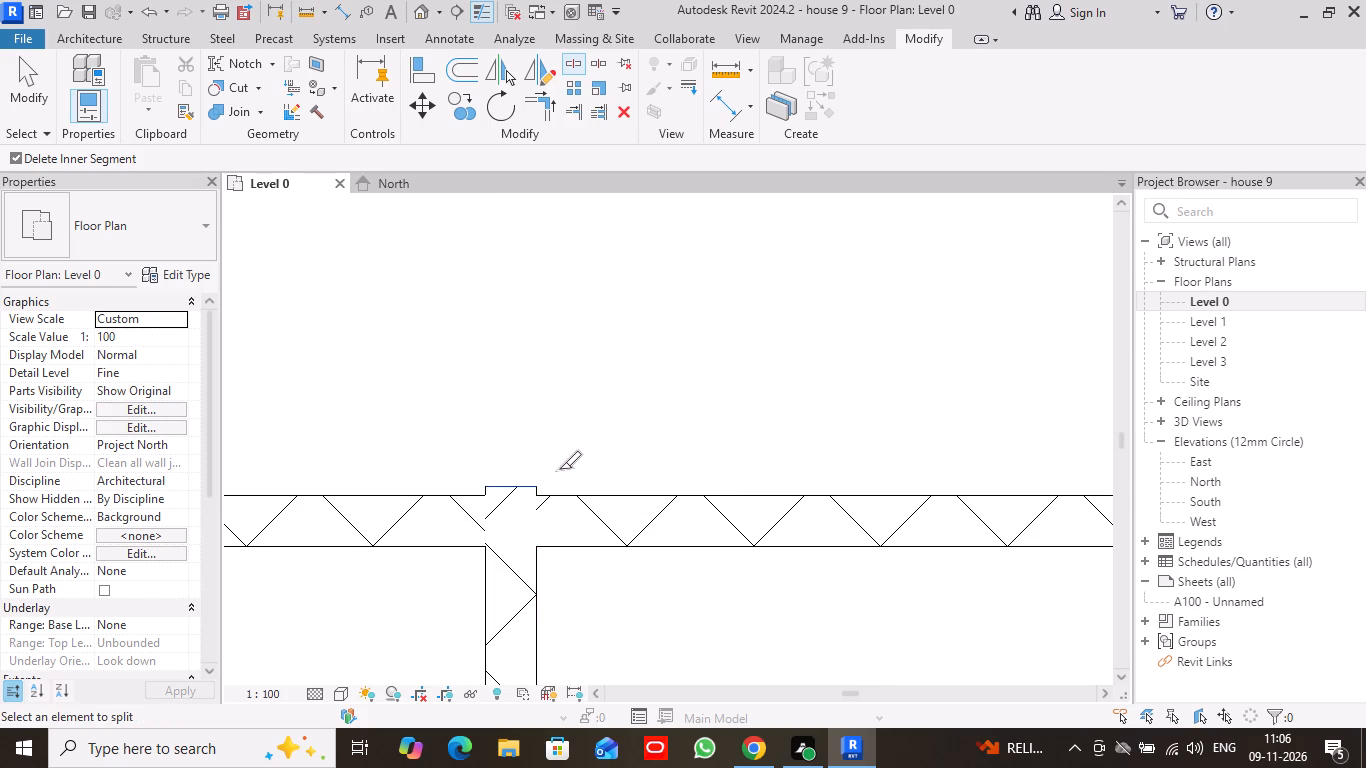
key(Escape)
scroll(560, 468, down, 6)
scroll(579, 348, down, 2)
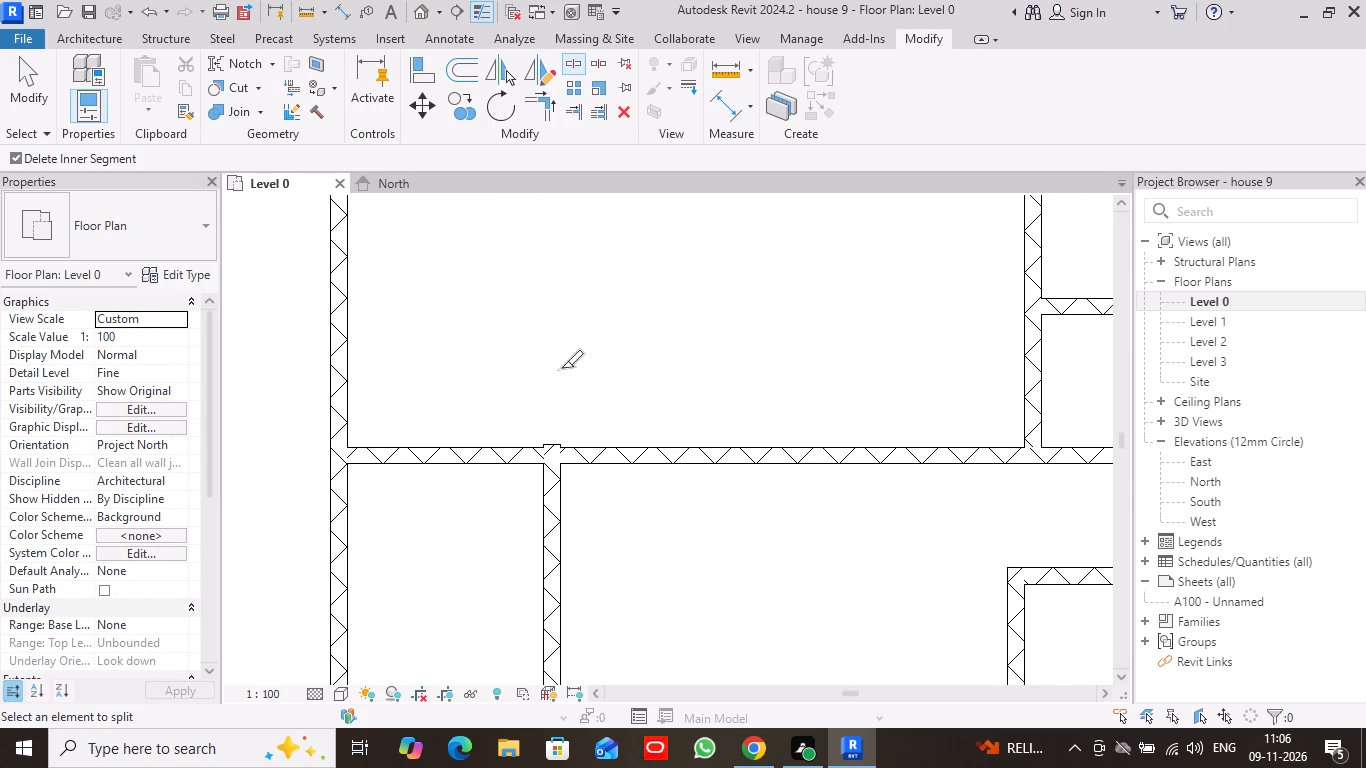
key(Escape)
scroll(568, 354, down, 2)
middle_drag(569, 325, 491, 373)
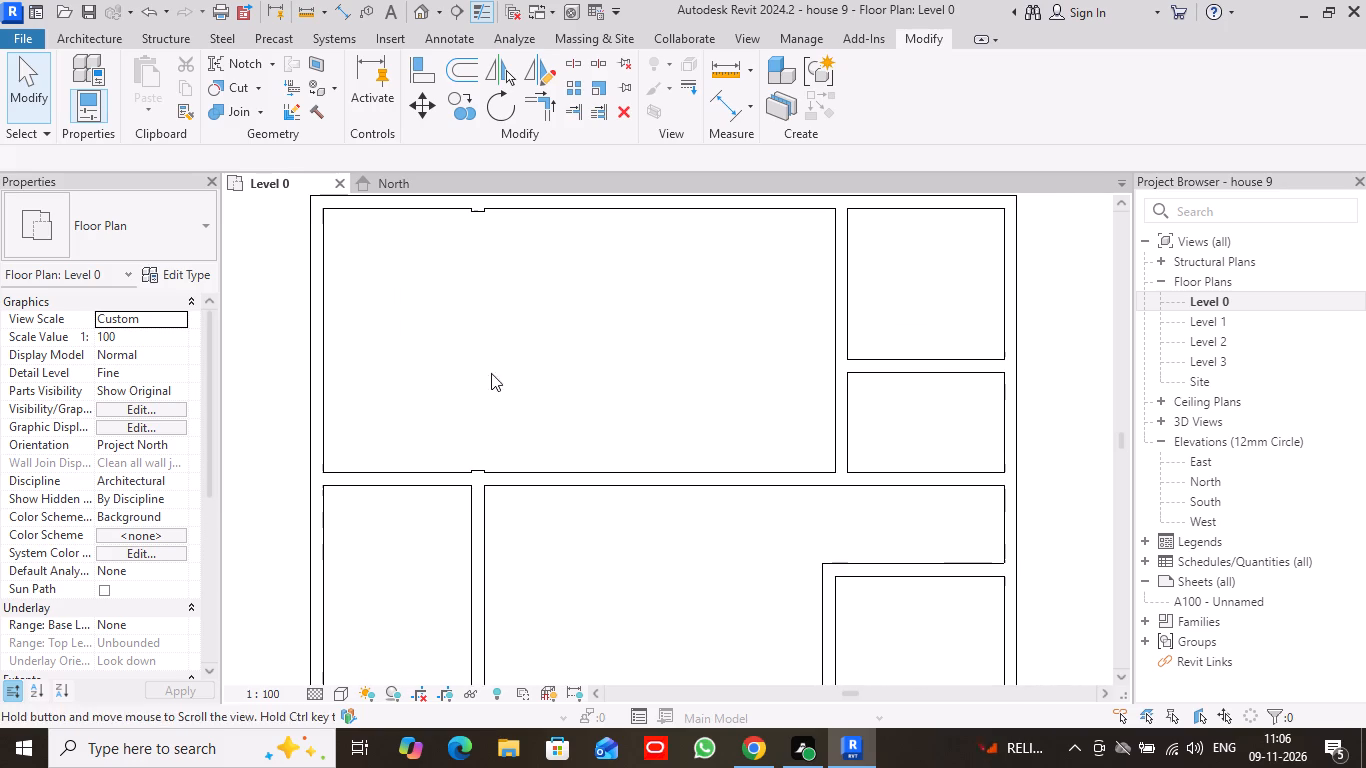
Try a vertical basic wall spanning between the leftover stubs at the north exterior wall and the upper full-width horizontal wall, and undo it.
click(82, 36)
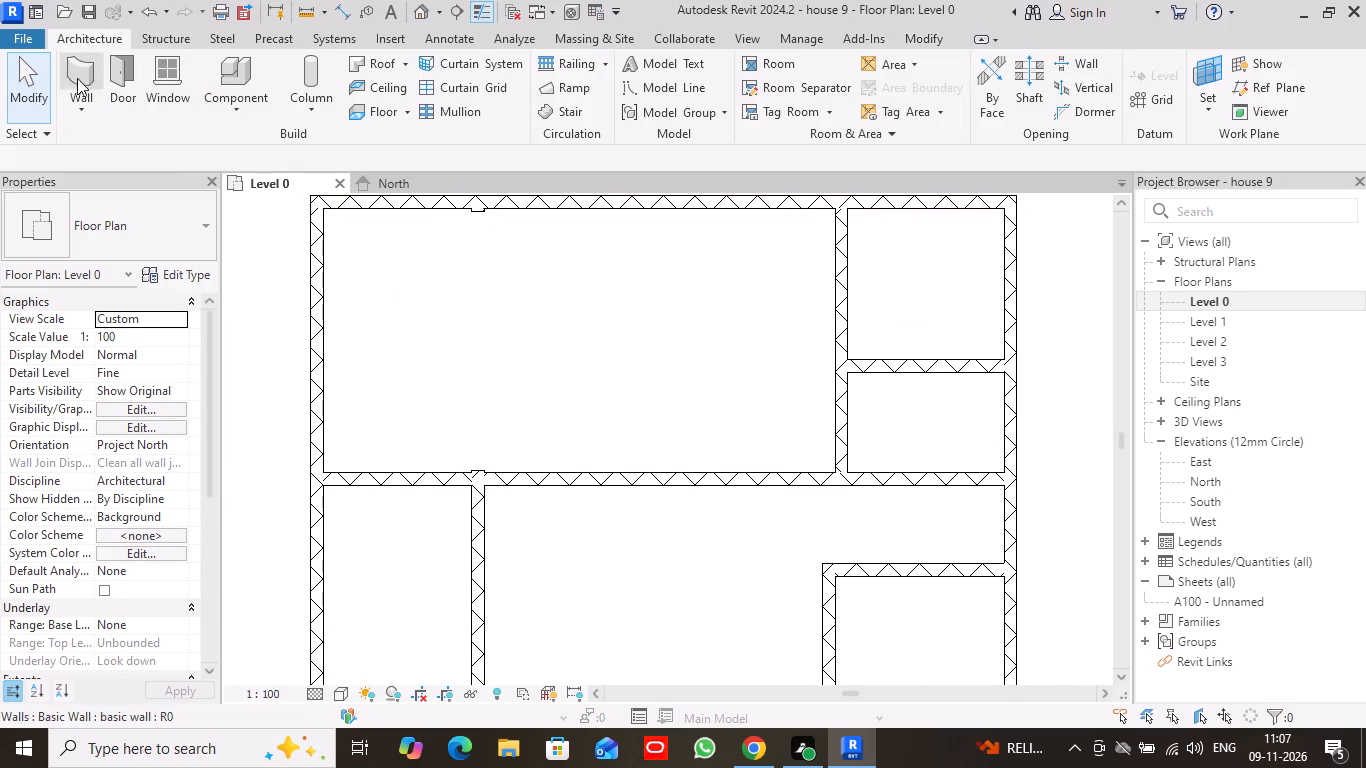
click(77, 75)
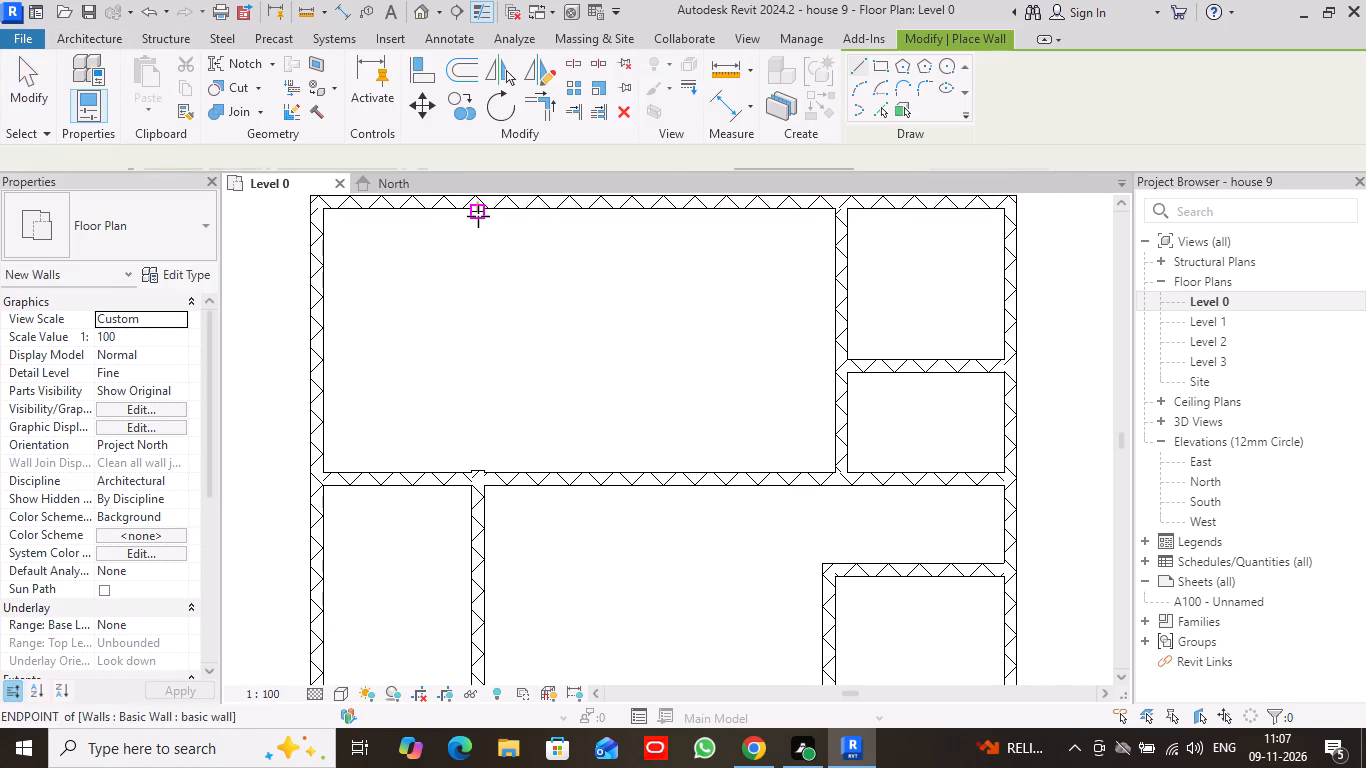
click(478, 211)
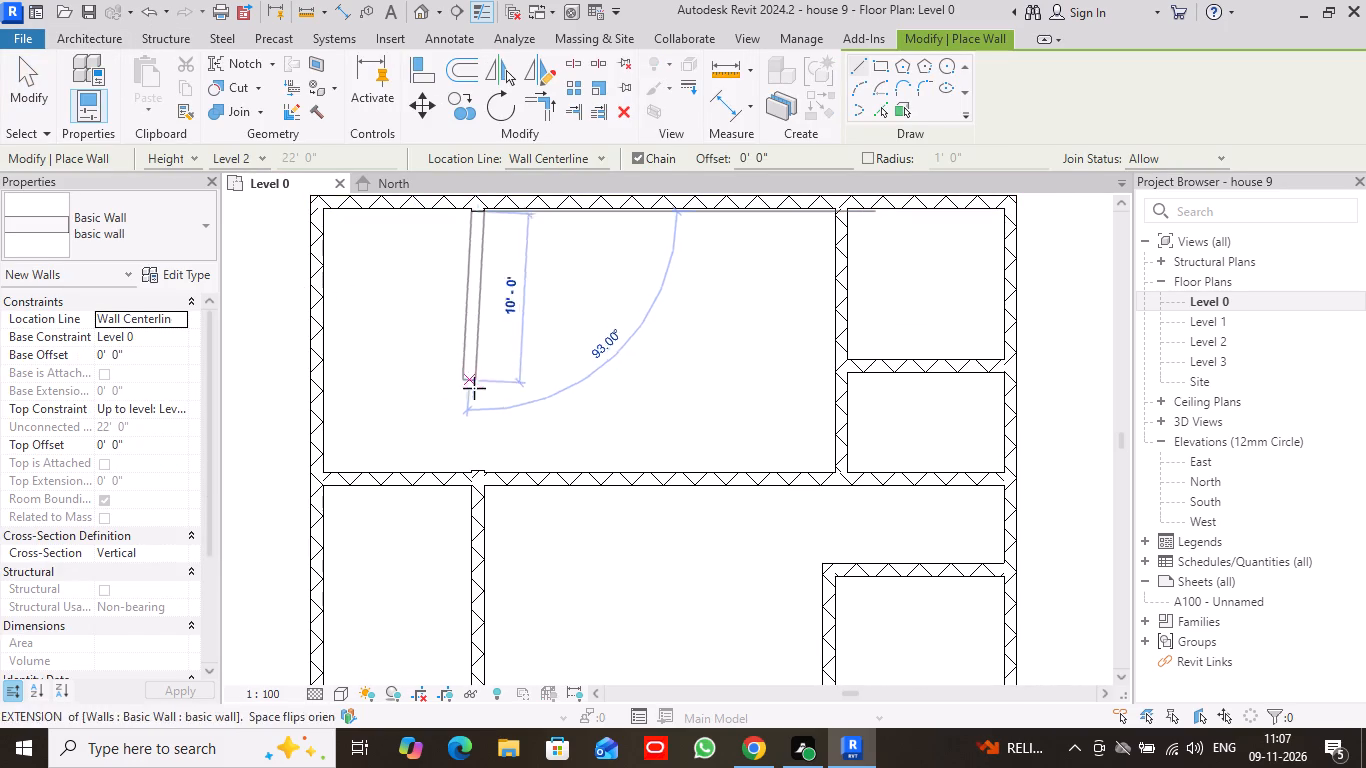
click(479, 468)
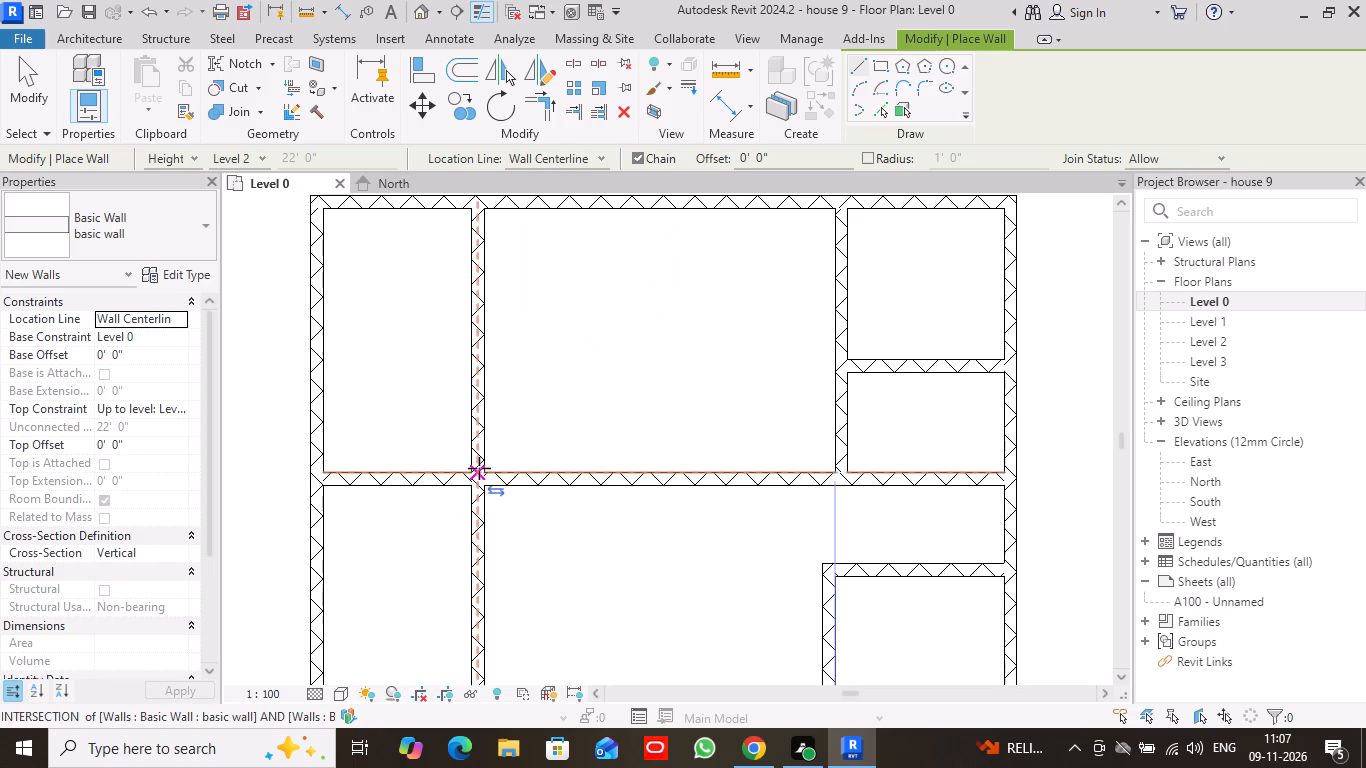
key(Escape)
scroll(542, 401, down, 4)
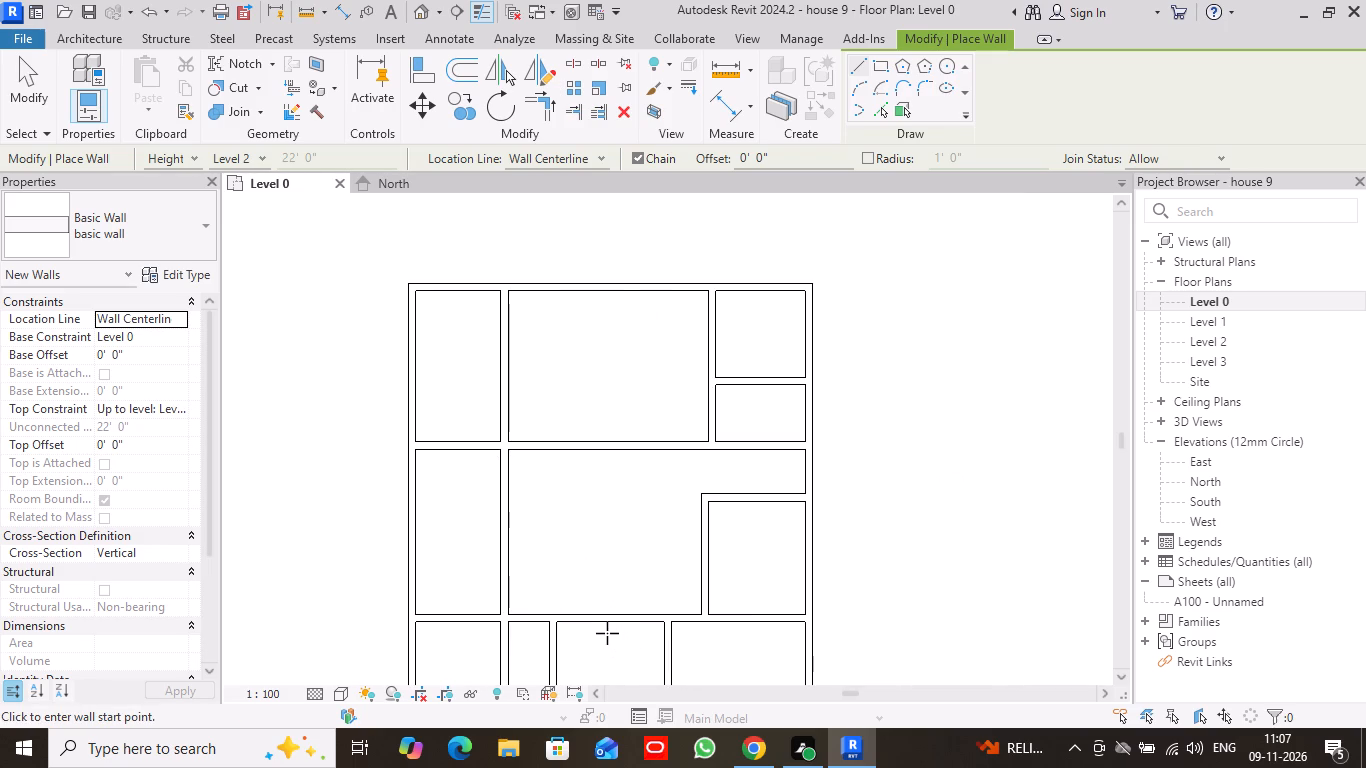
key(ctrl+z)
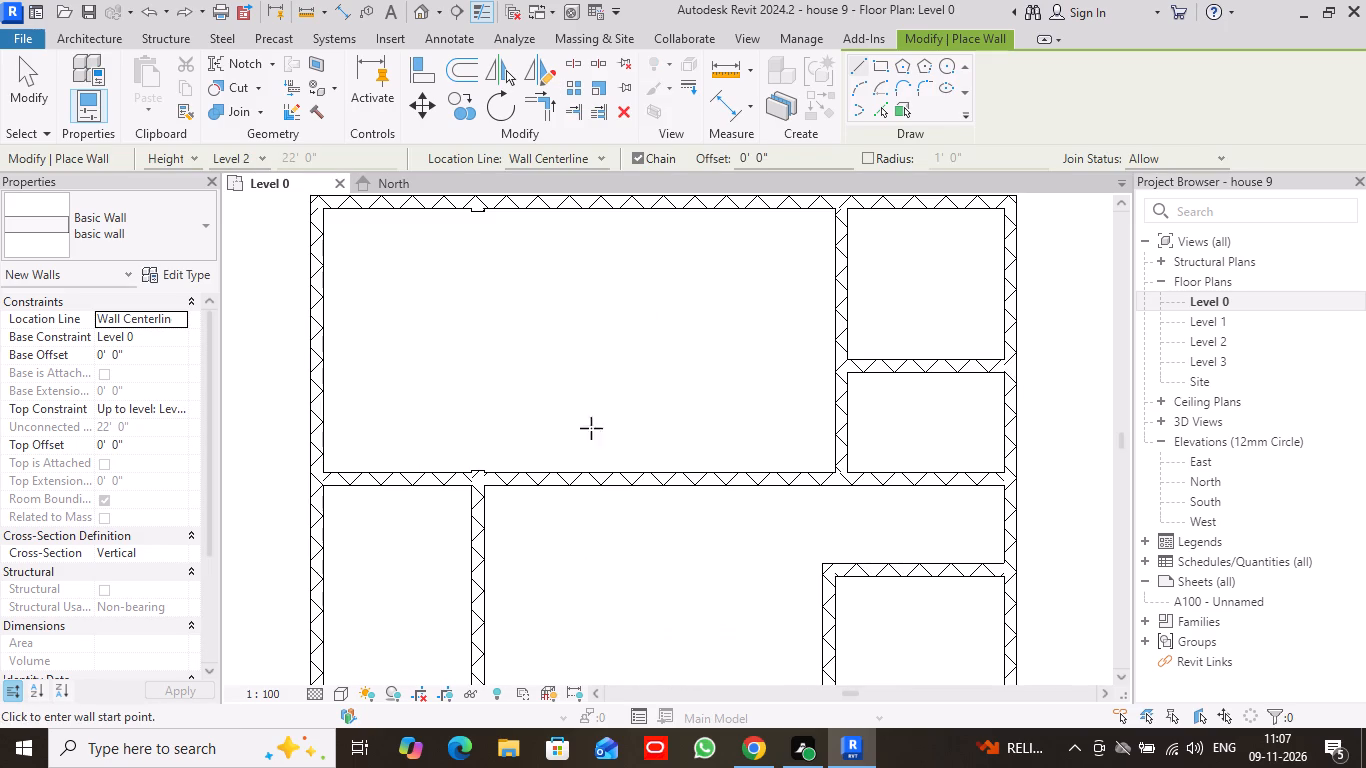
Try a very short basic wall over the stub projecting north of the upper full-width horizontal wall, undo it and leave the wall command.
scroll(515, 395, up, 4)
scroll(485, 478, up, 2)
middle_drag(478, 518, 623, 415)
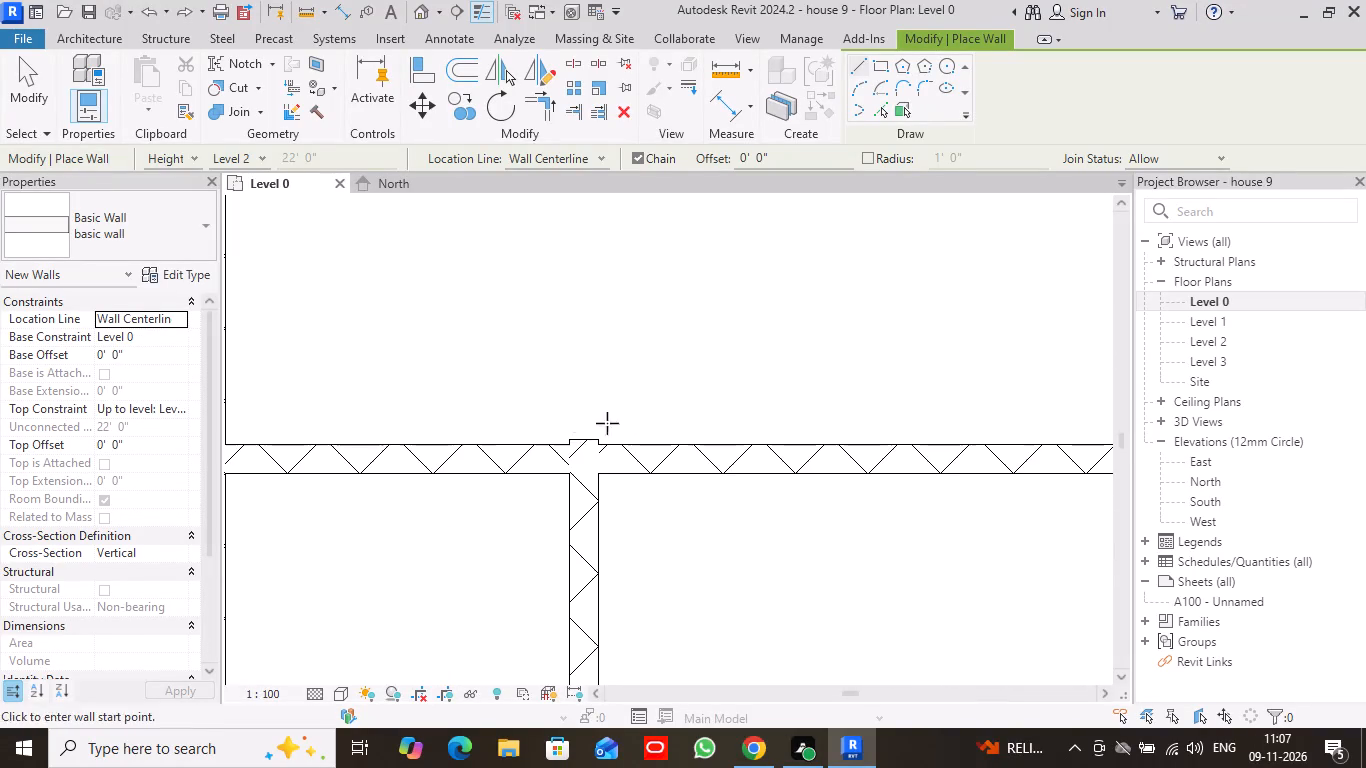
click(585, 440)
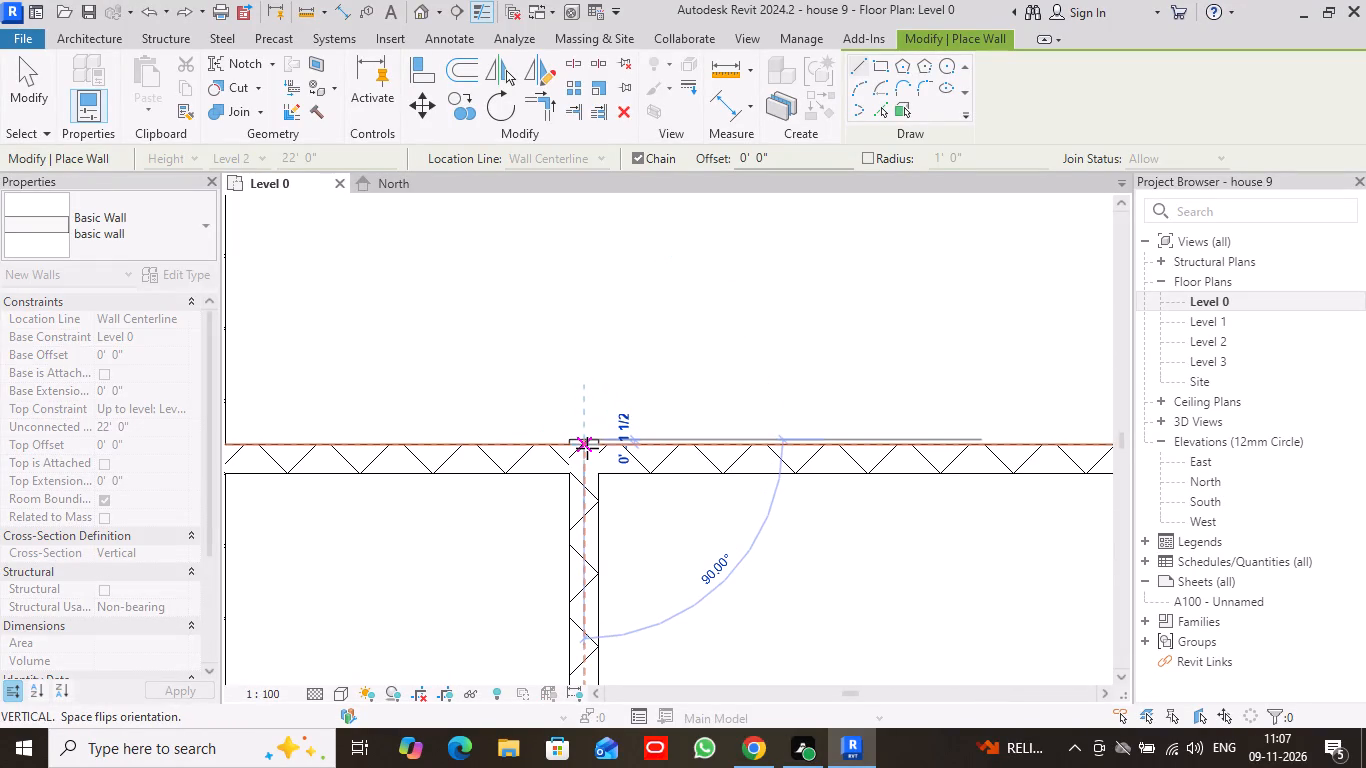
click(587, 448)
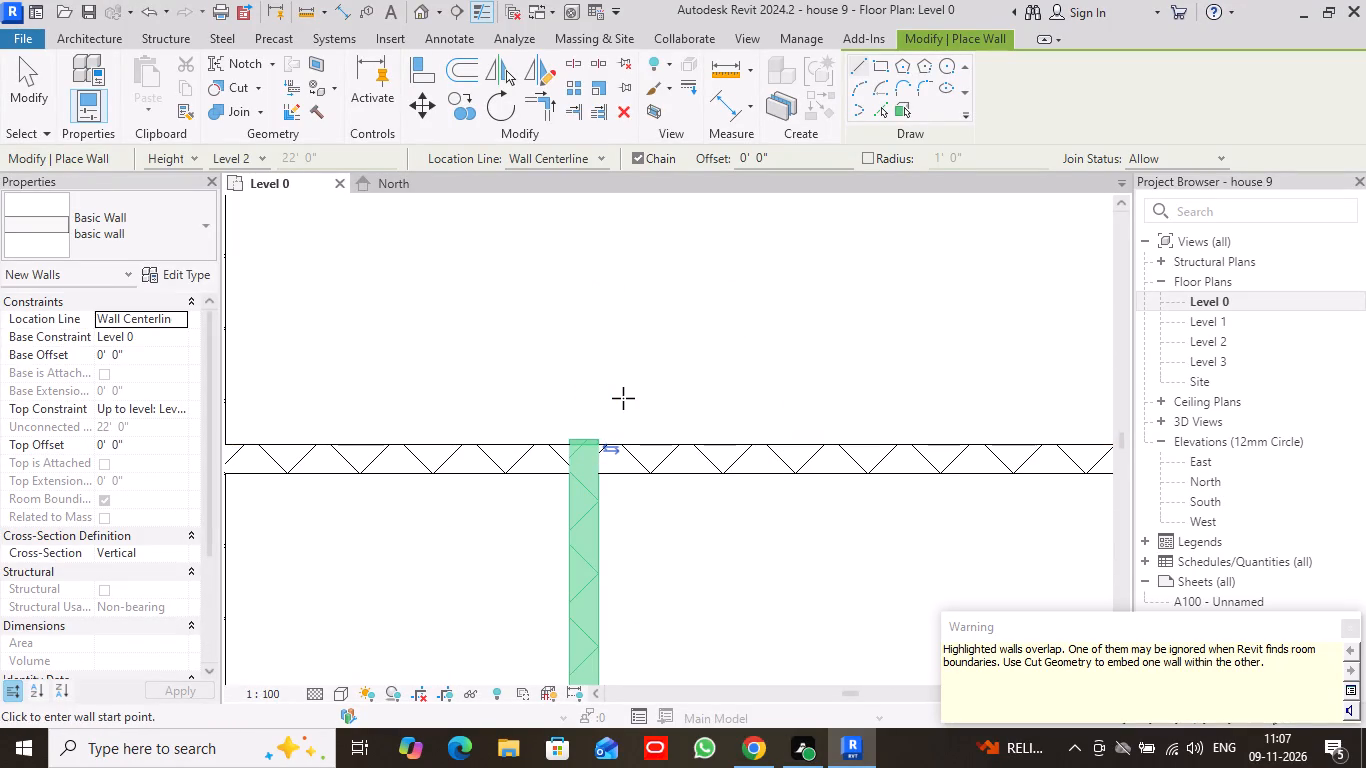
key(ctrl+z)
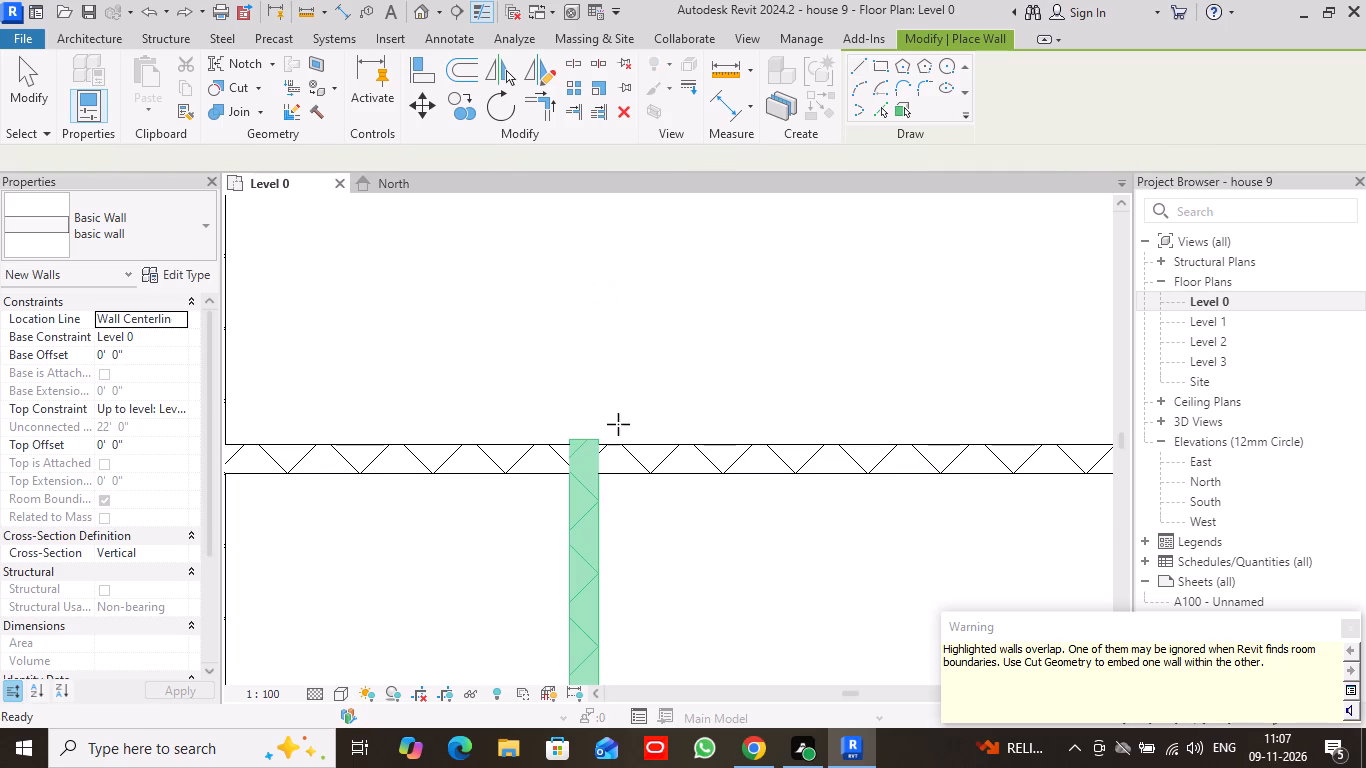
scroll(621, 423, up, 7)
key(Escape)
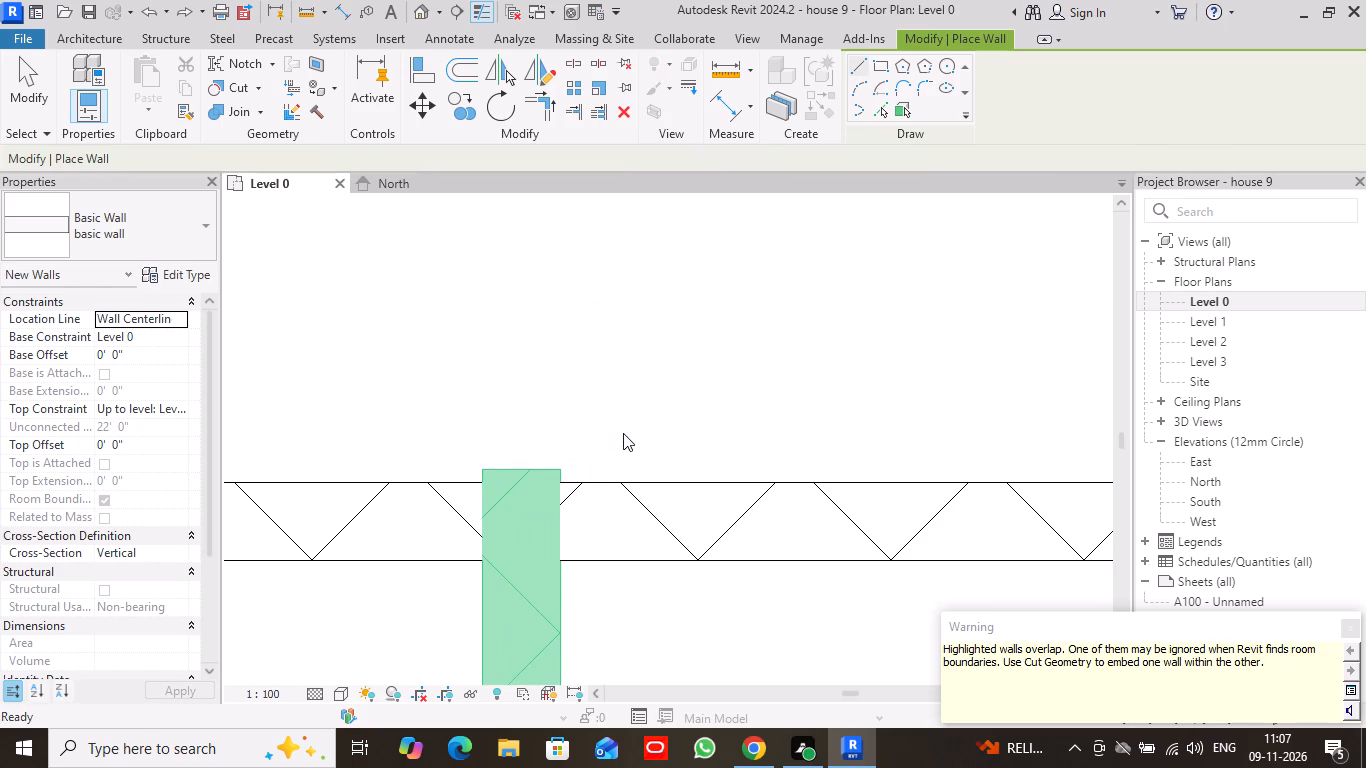
Pull the north end of the western interior vertical wall back into the upper full-width horizontal wall, eliminating its projecting stub.
click(520, 468)
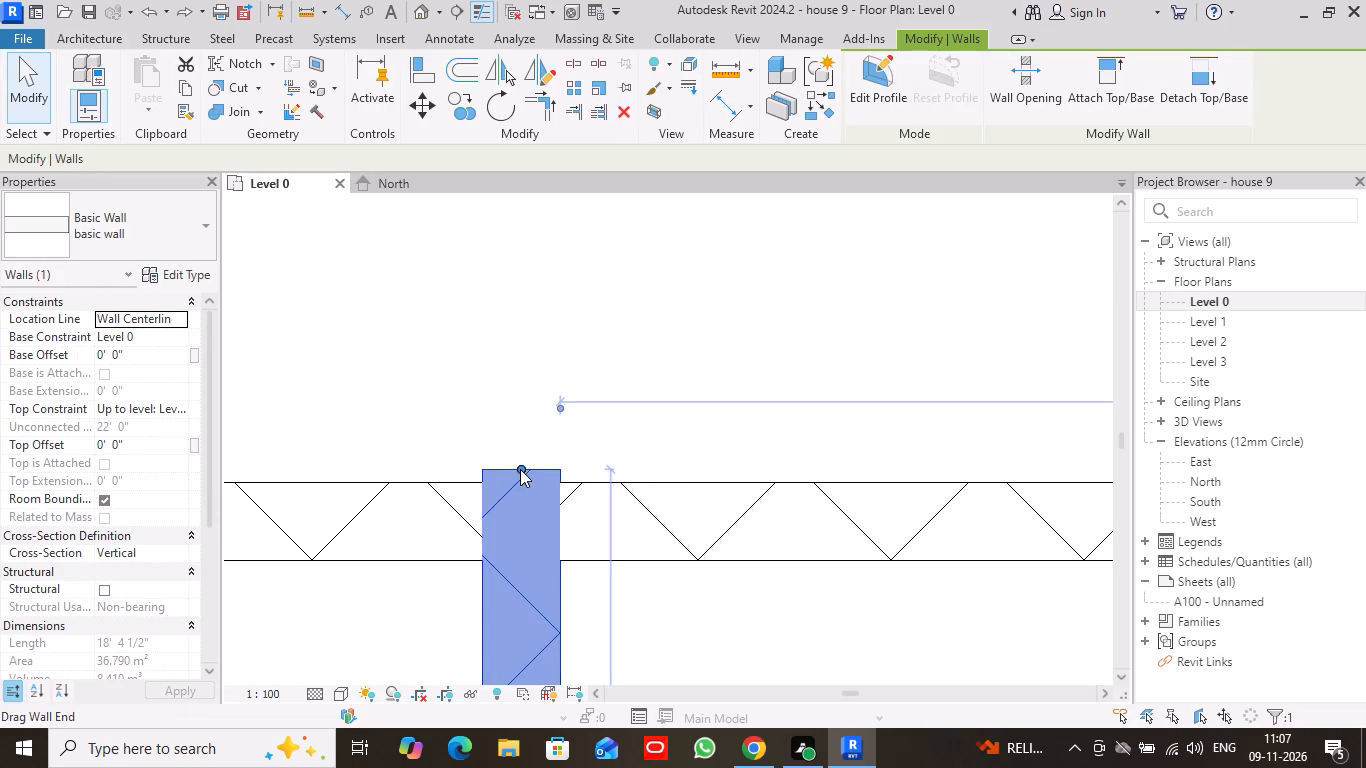
drag(520, 469, 523, 483)
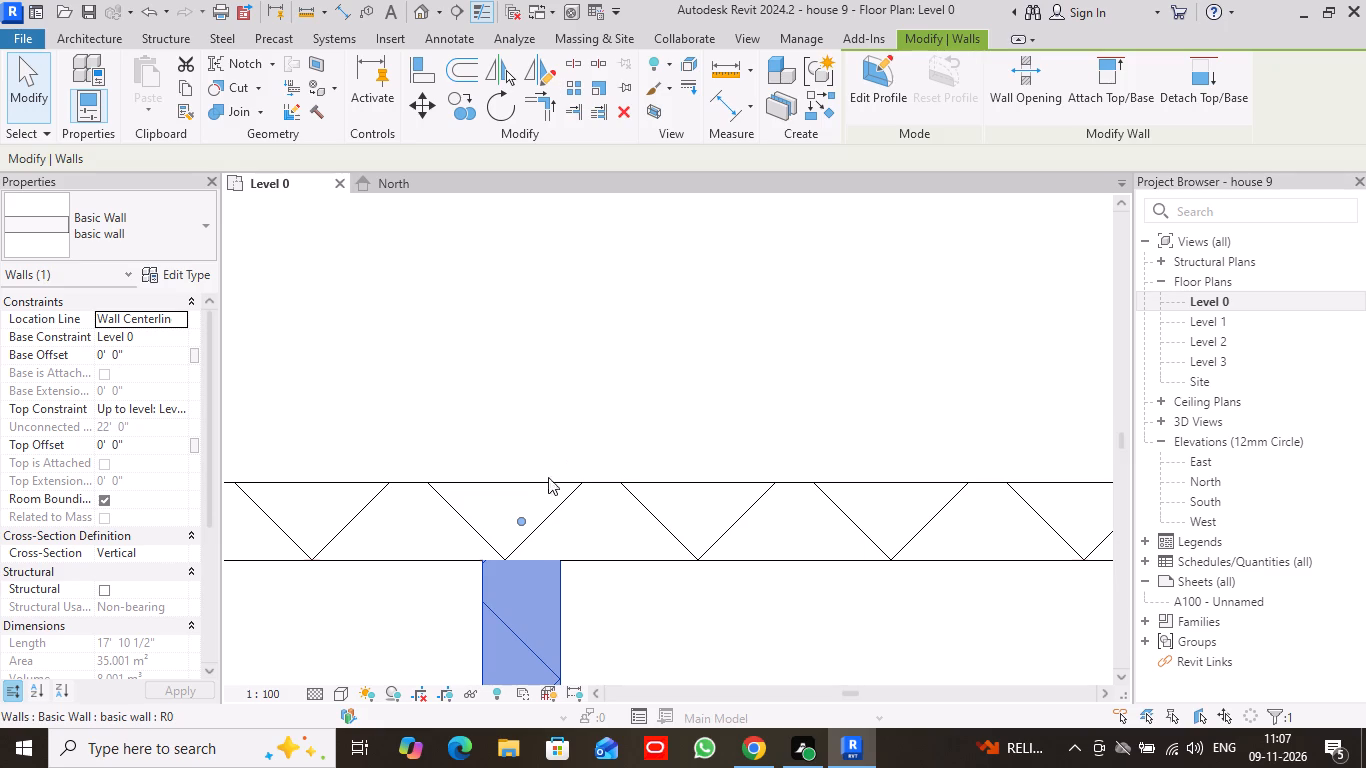
drag(521, 519, 533, 503)
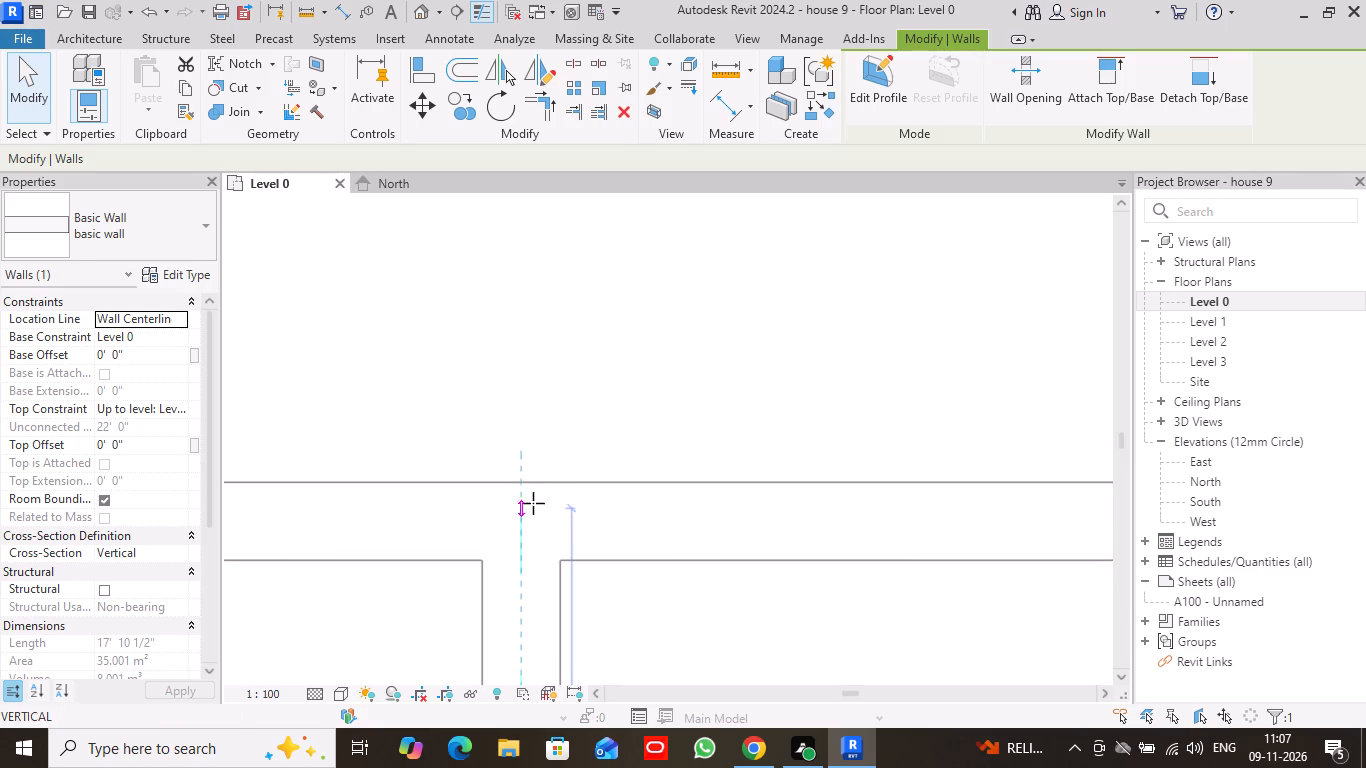
drag(533, 503, 525, 486)
scroll(591, 425, down, 2)
key(Escape)
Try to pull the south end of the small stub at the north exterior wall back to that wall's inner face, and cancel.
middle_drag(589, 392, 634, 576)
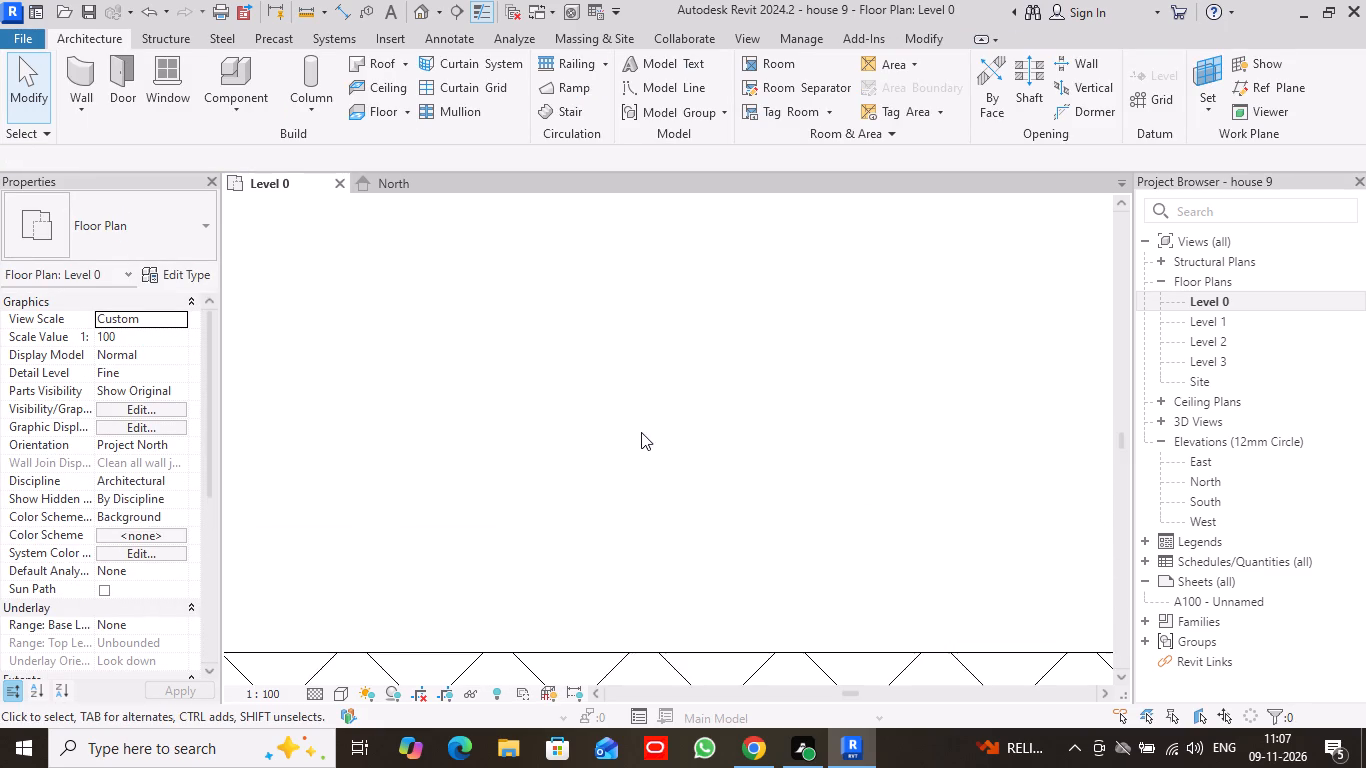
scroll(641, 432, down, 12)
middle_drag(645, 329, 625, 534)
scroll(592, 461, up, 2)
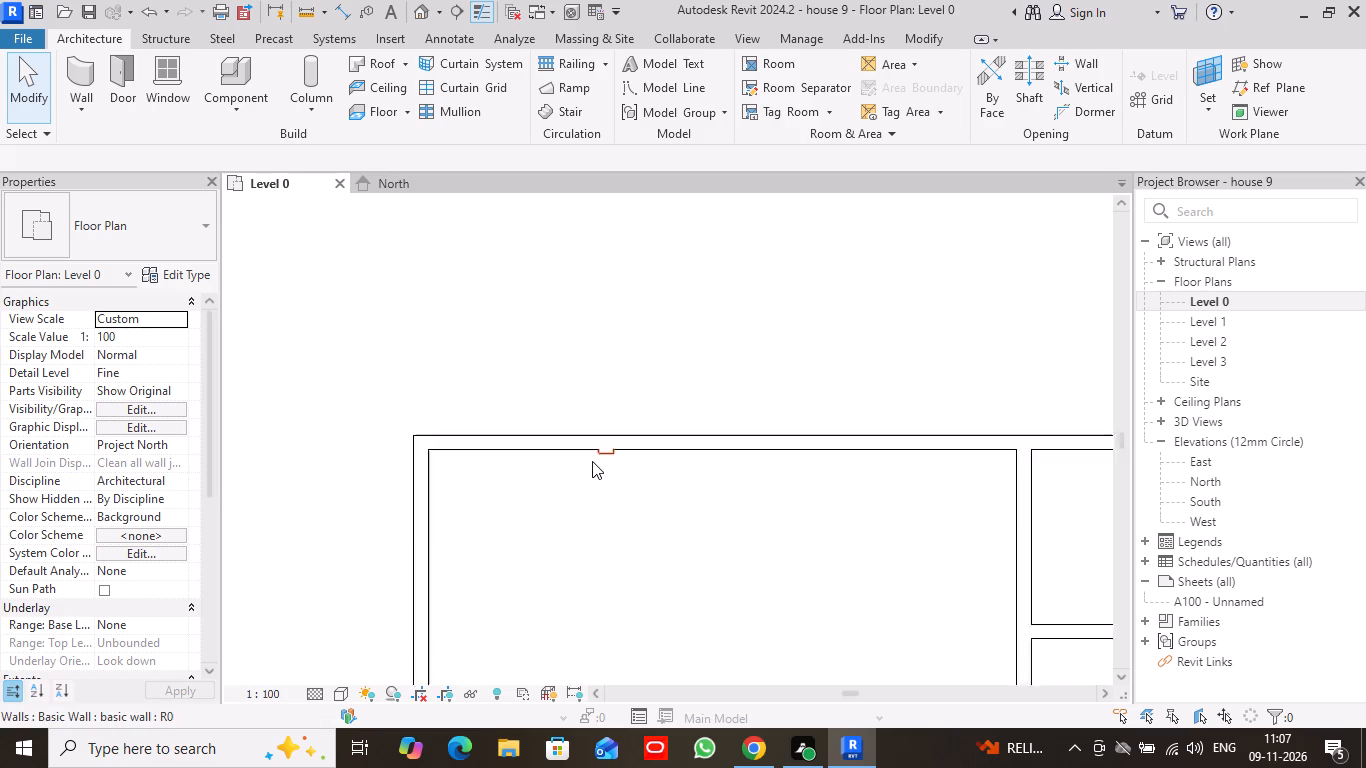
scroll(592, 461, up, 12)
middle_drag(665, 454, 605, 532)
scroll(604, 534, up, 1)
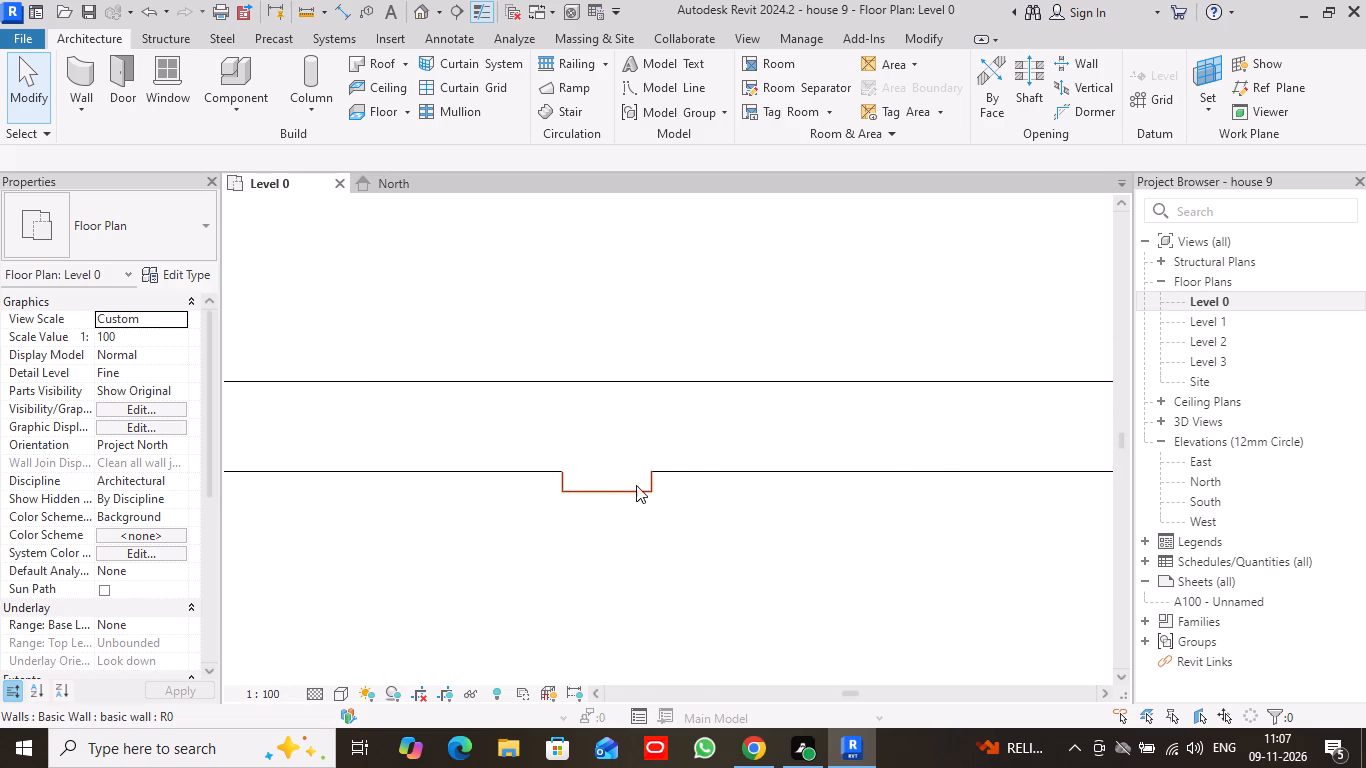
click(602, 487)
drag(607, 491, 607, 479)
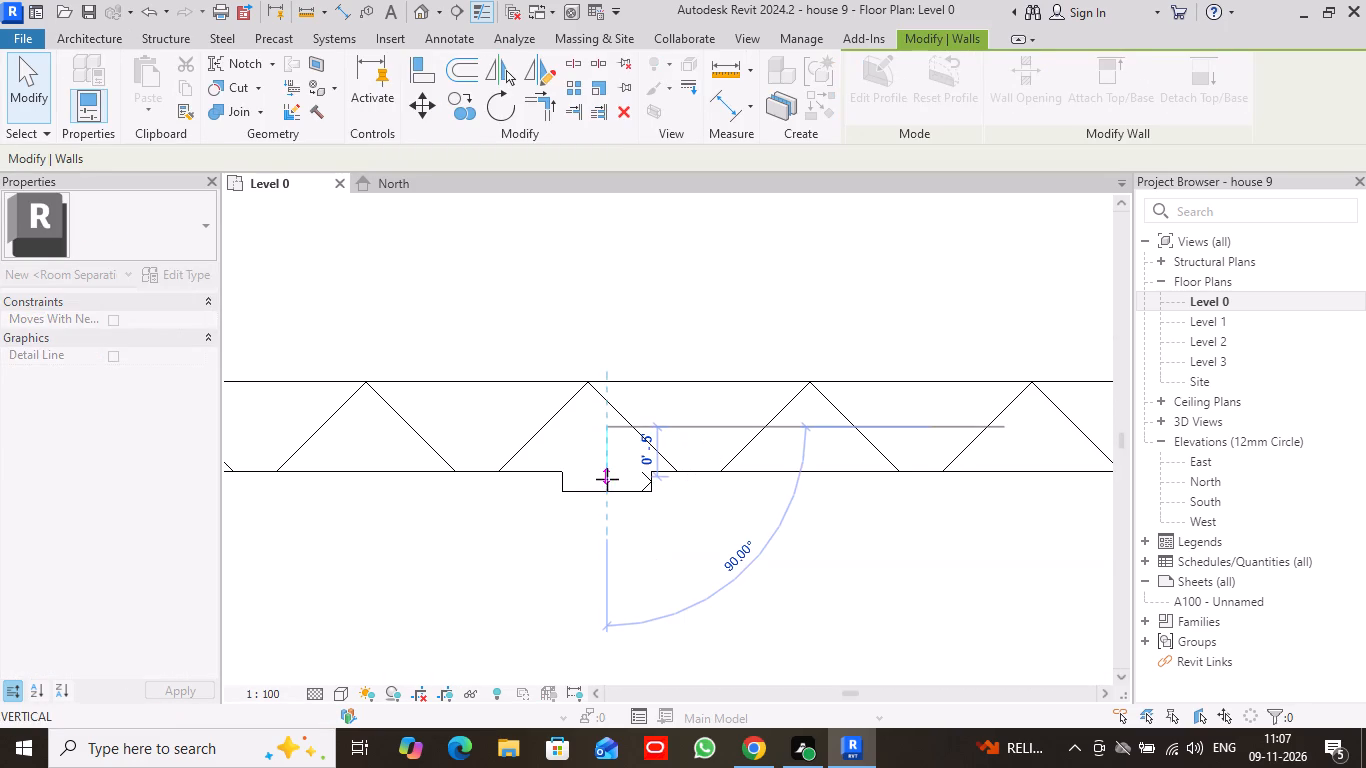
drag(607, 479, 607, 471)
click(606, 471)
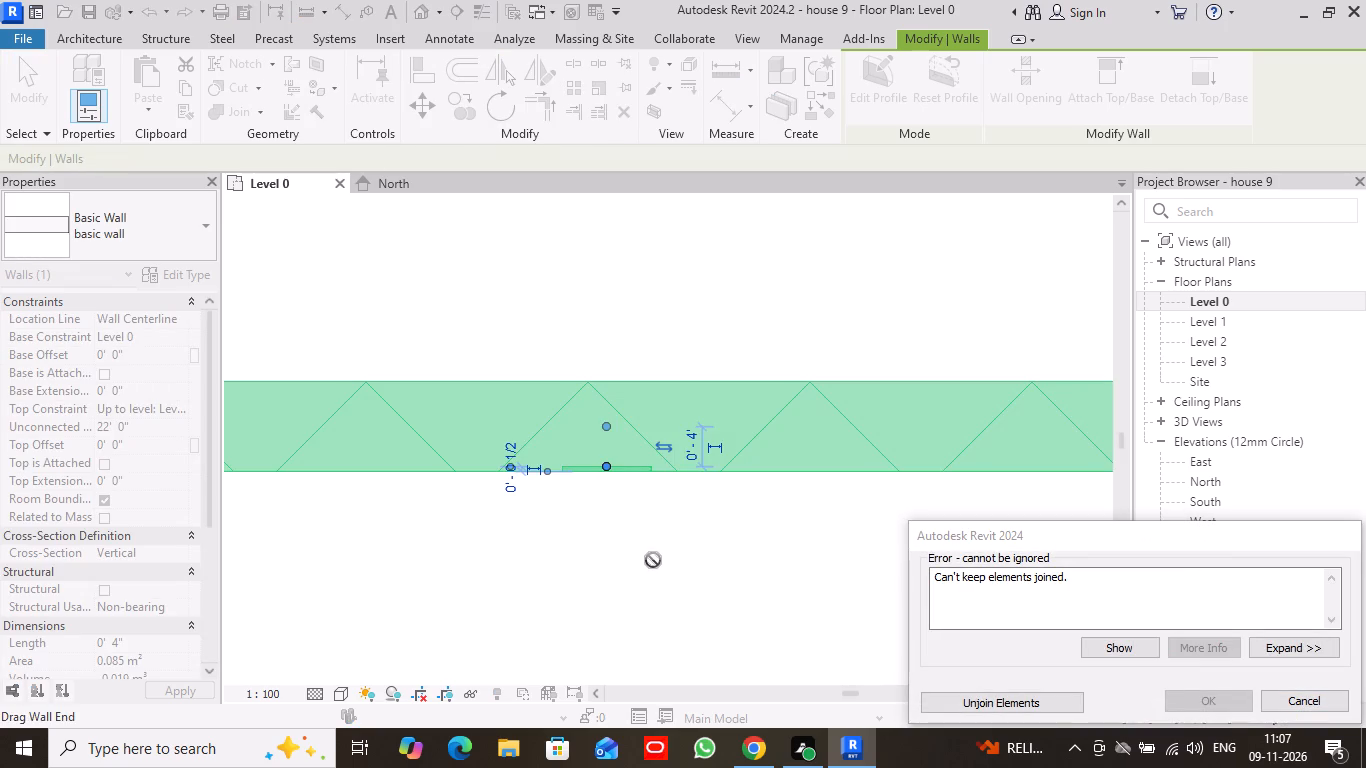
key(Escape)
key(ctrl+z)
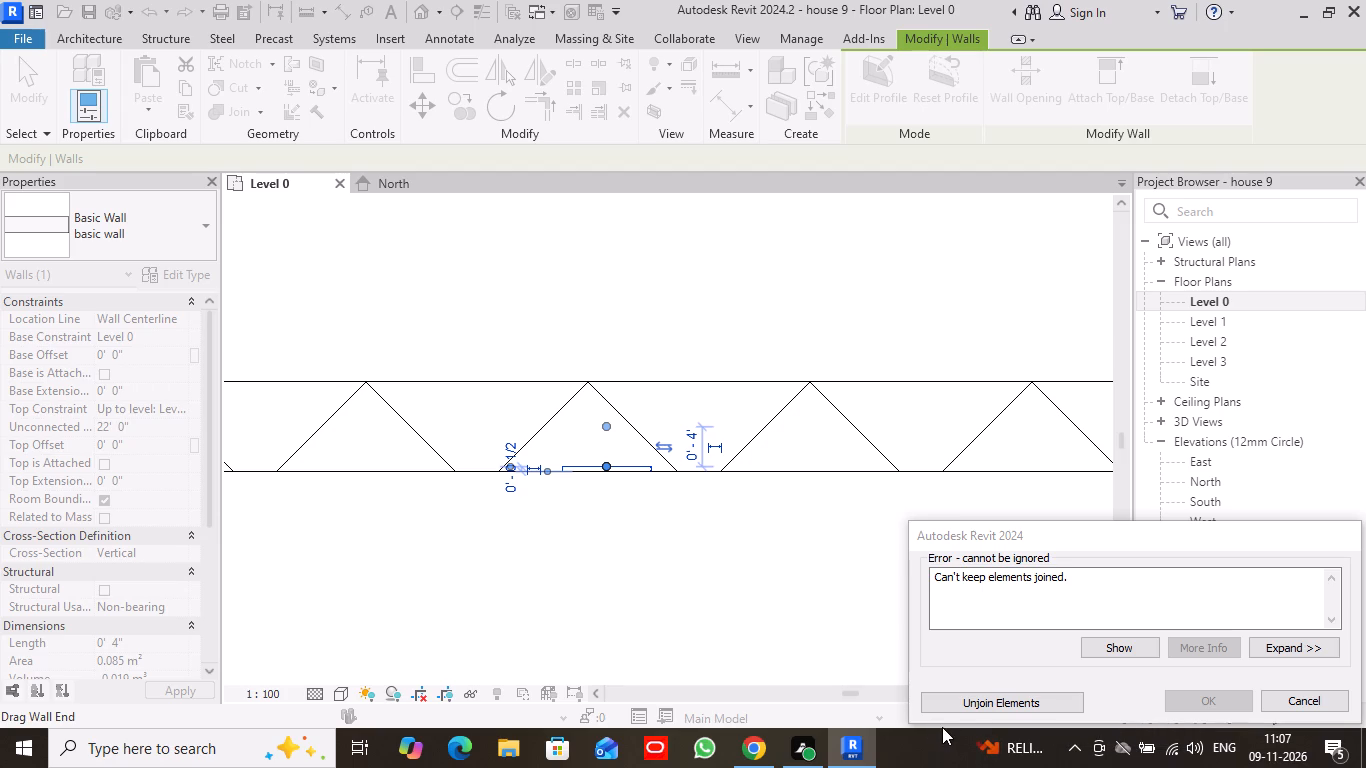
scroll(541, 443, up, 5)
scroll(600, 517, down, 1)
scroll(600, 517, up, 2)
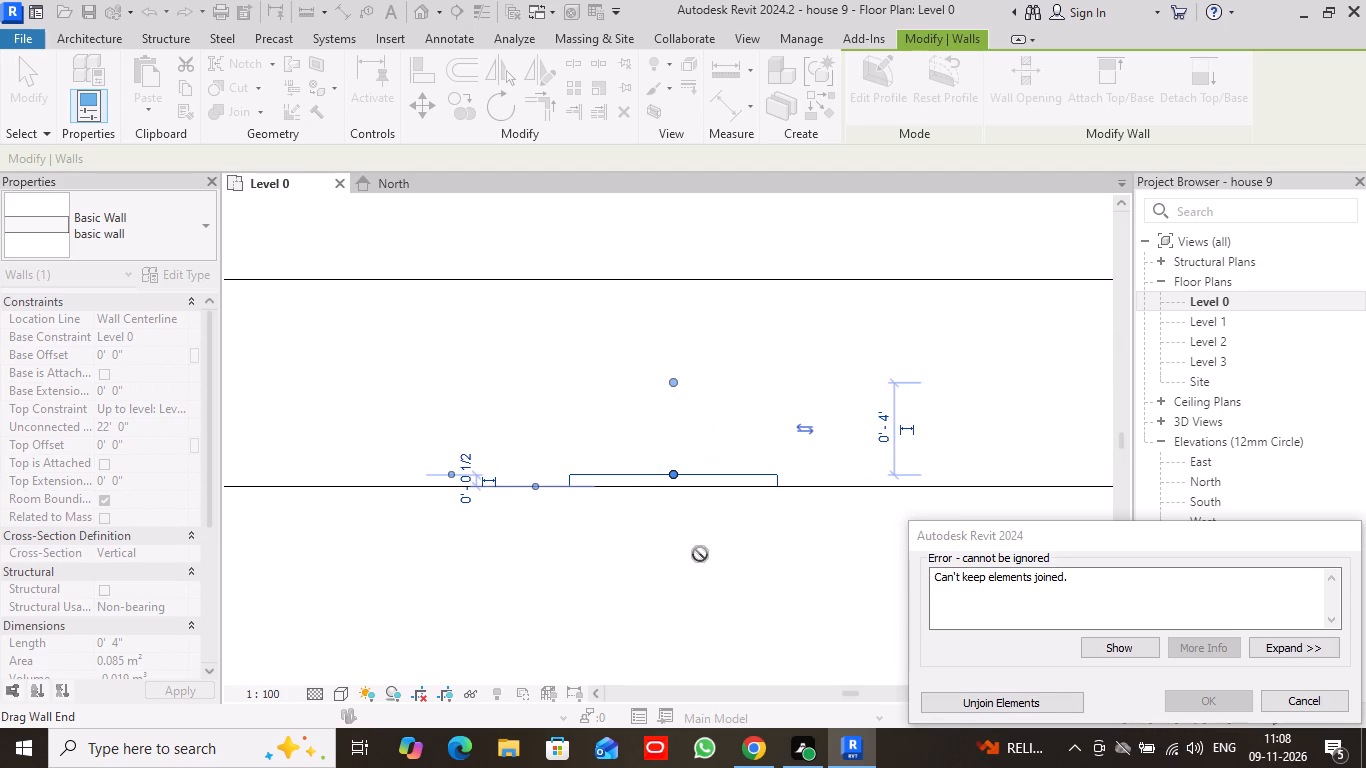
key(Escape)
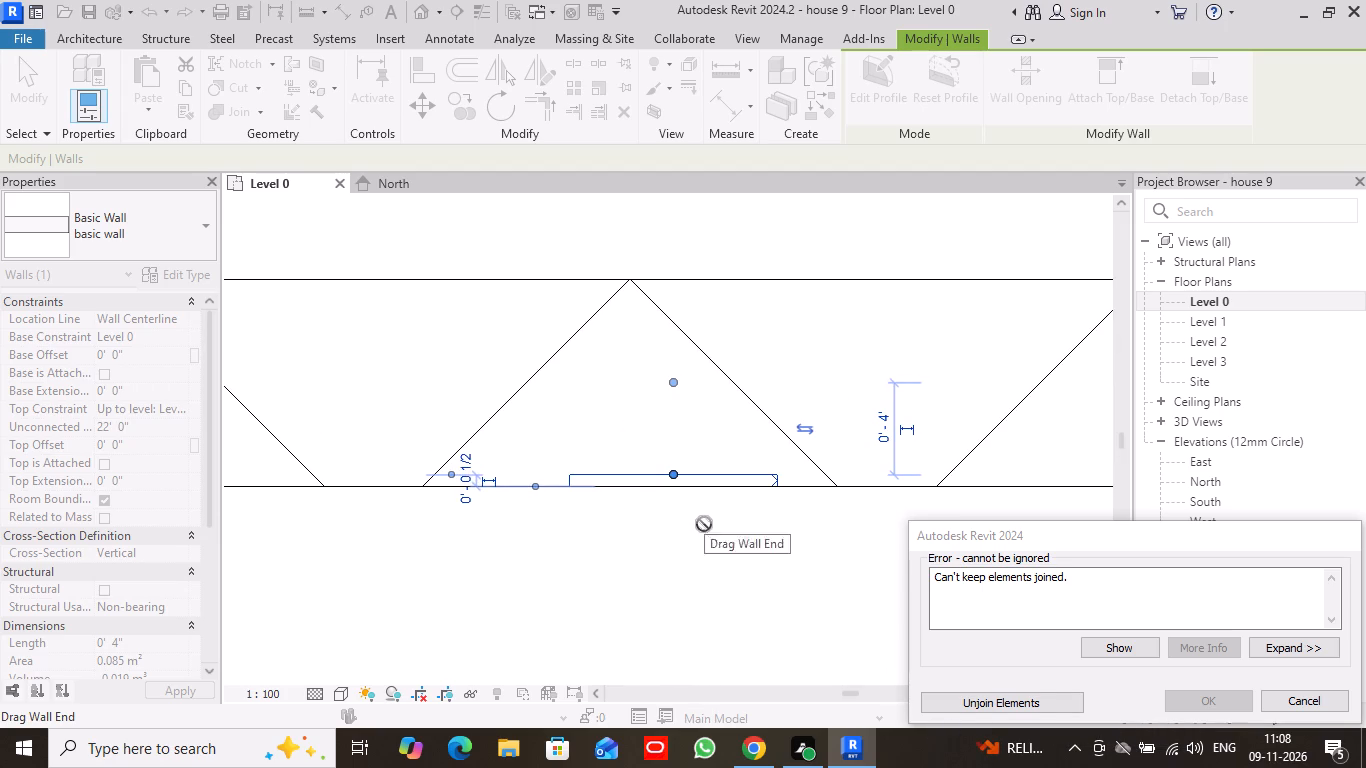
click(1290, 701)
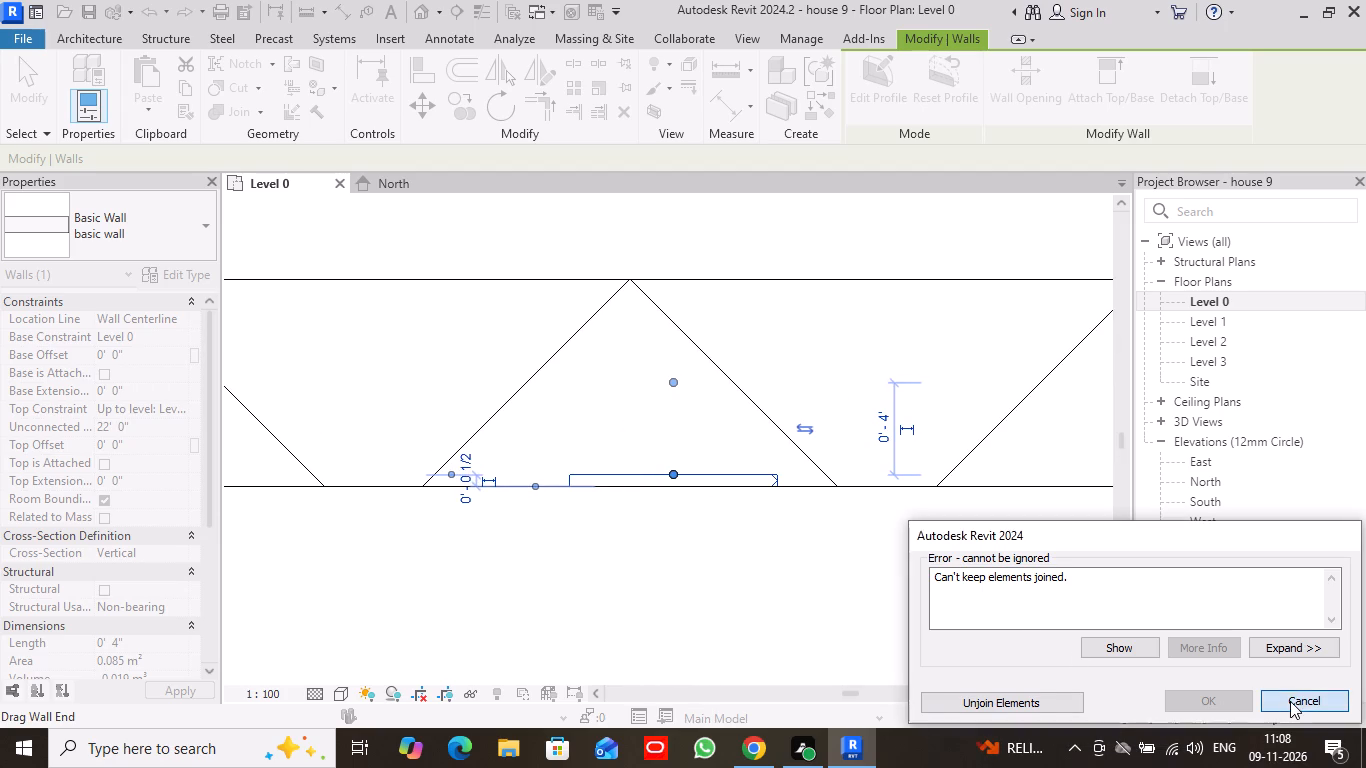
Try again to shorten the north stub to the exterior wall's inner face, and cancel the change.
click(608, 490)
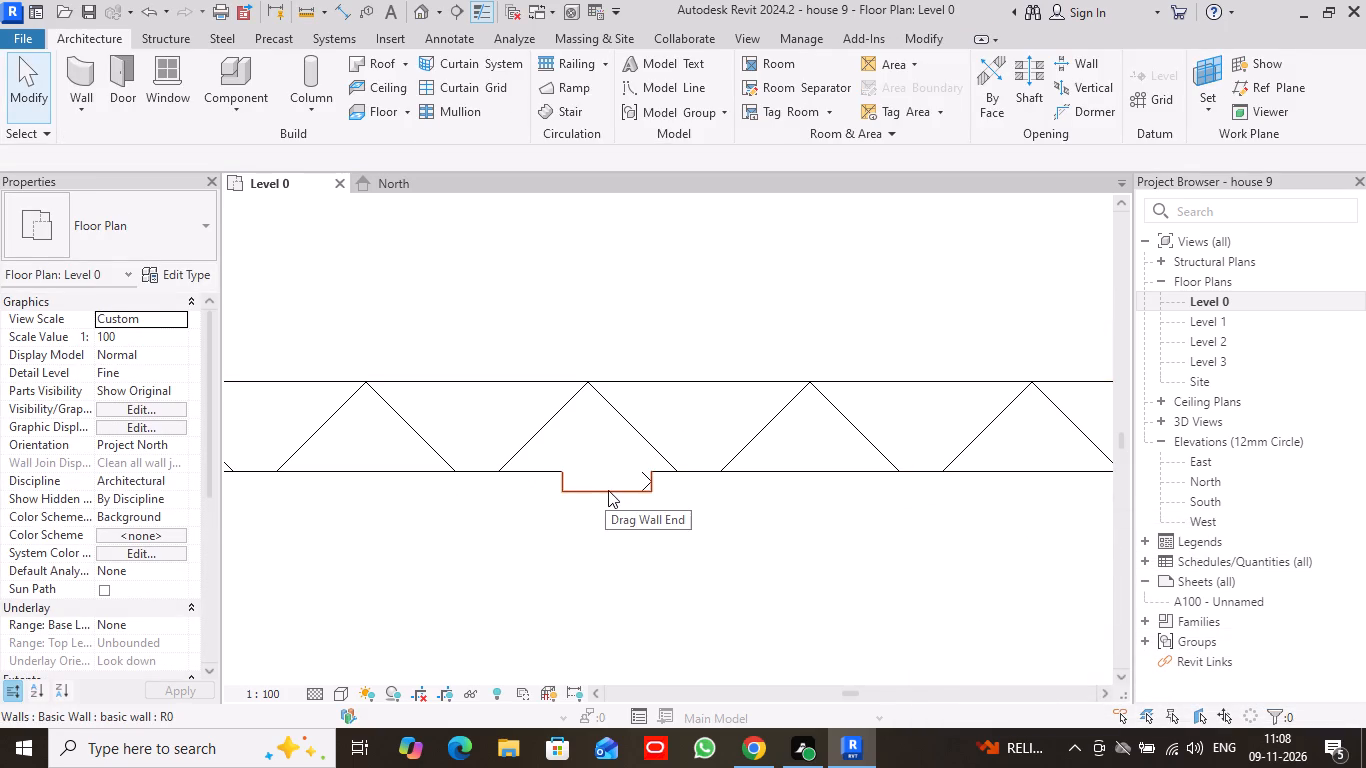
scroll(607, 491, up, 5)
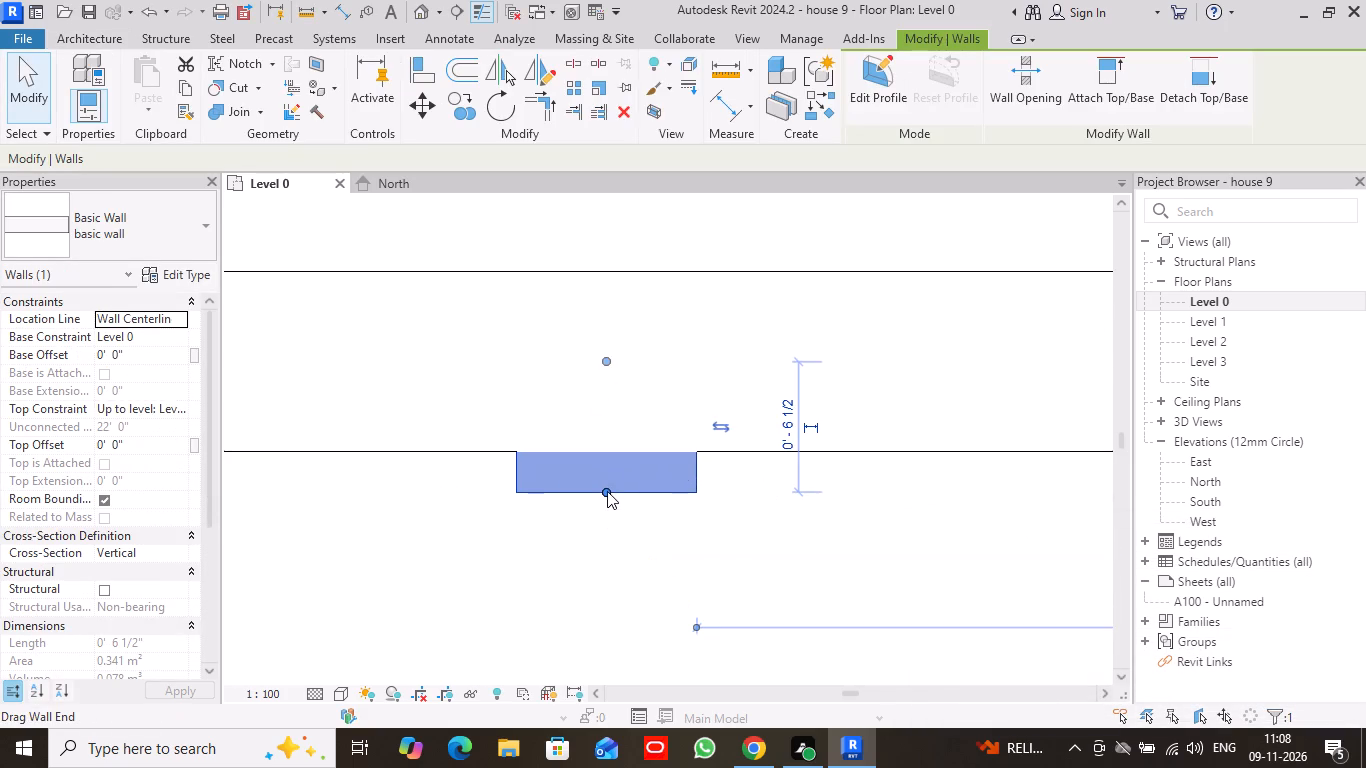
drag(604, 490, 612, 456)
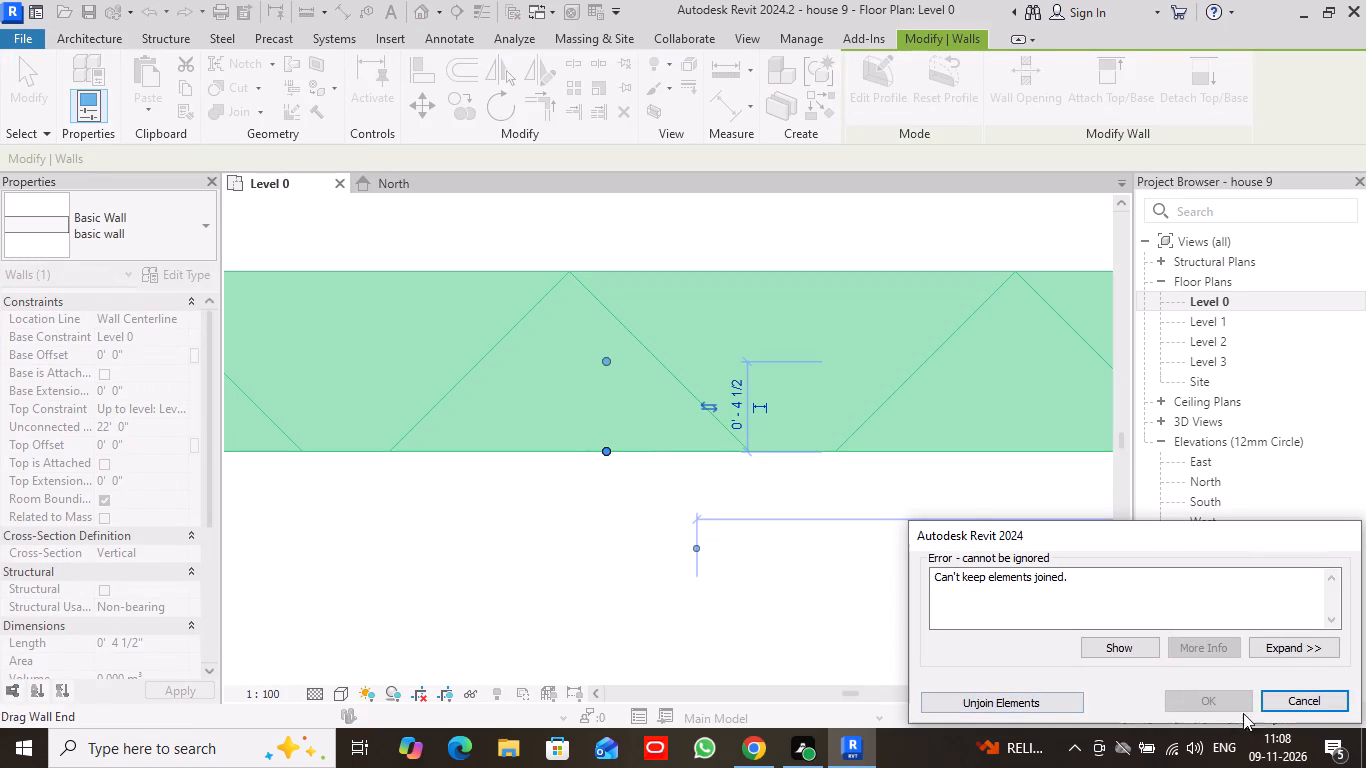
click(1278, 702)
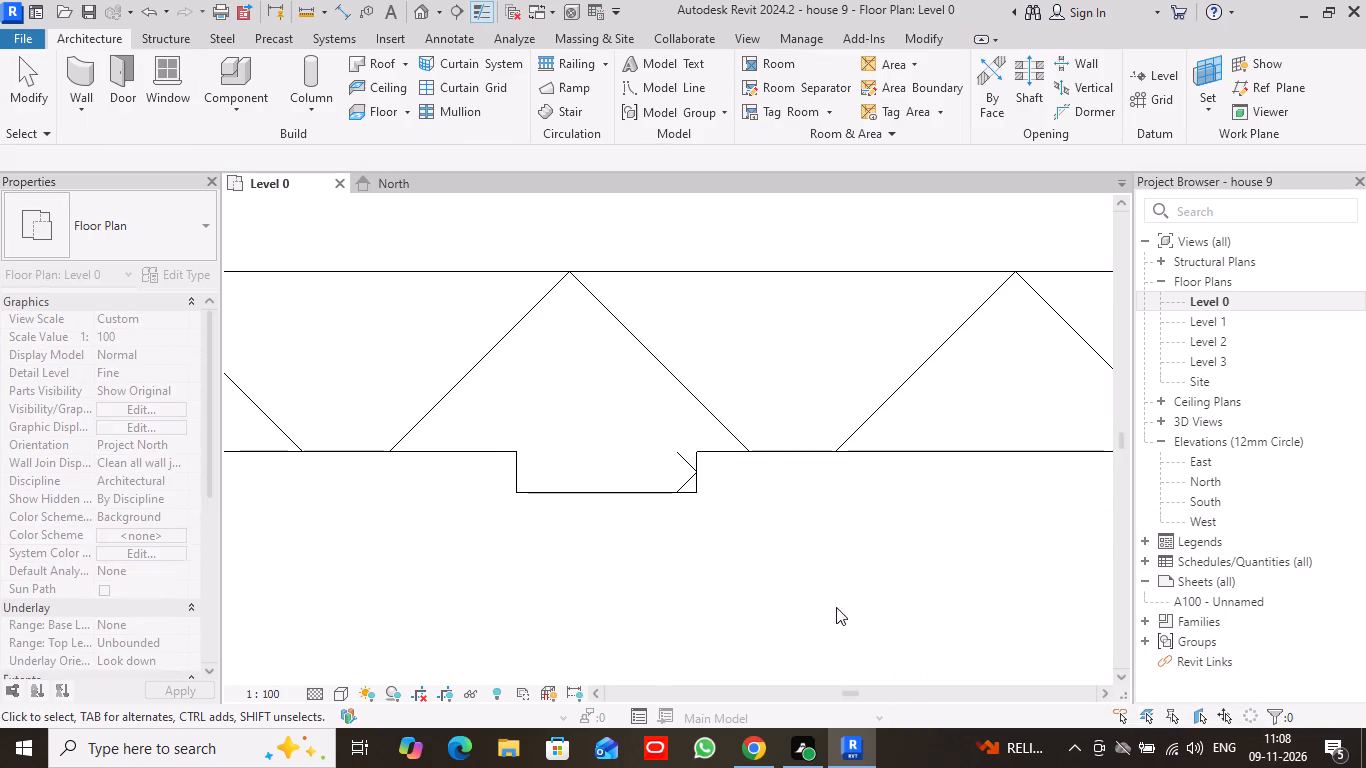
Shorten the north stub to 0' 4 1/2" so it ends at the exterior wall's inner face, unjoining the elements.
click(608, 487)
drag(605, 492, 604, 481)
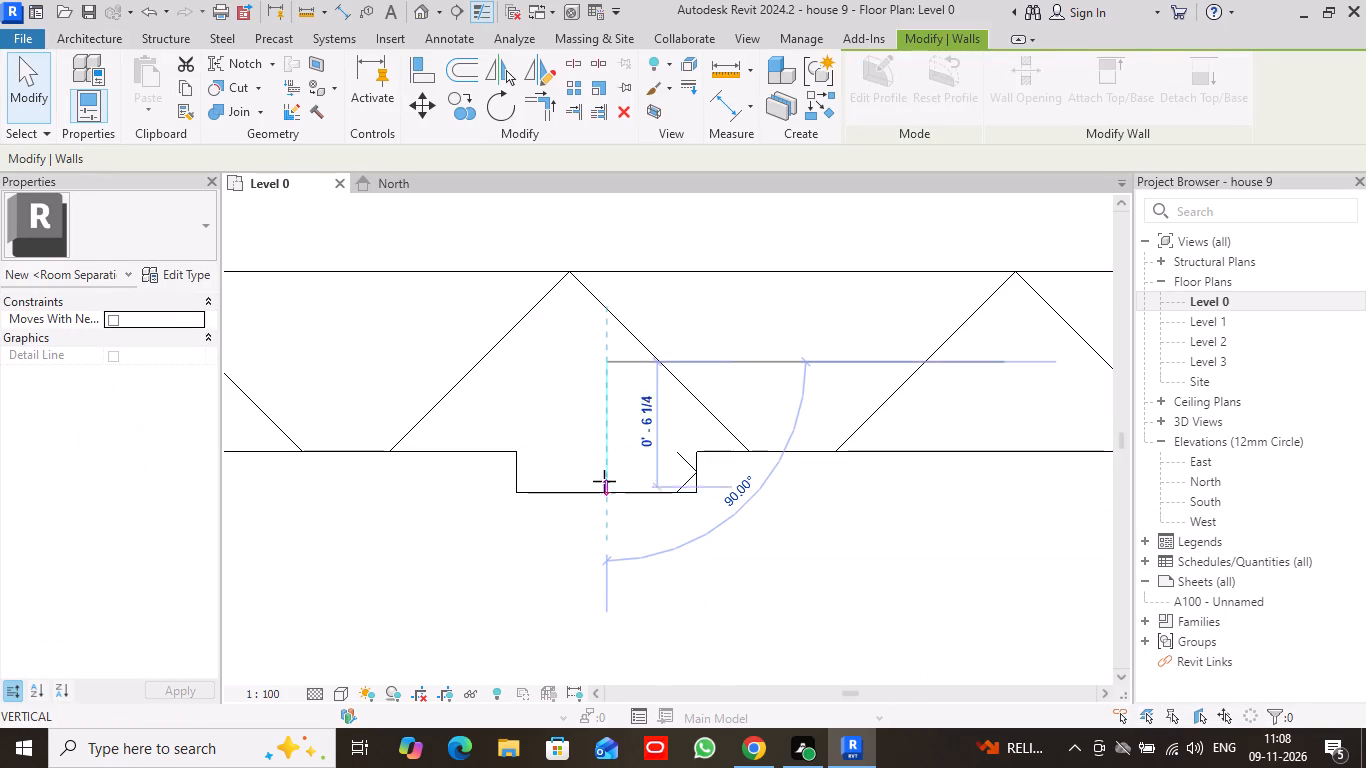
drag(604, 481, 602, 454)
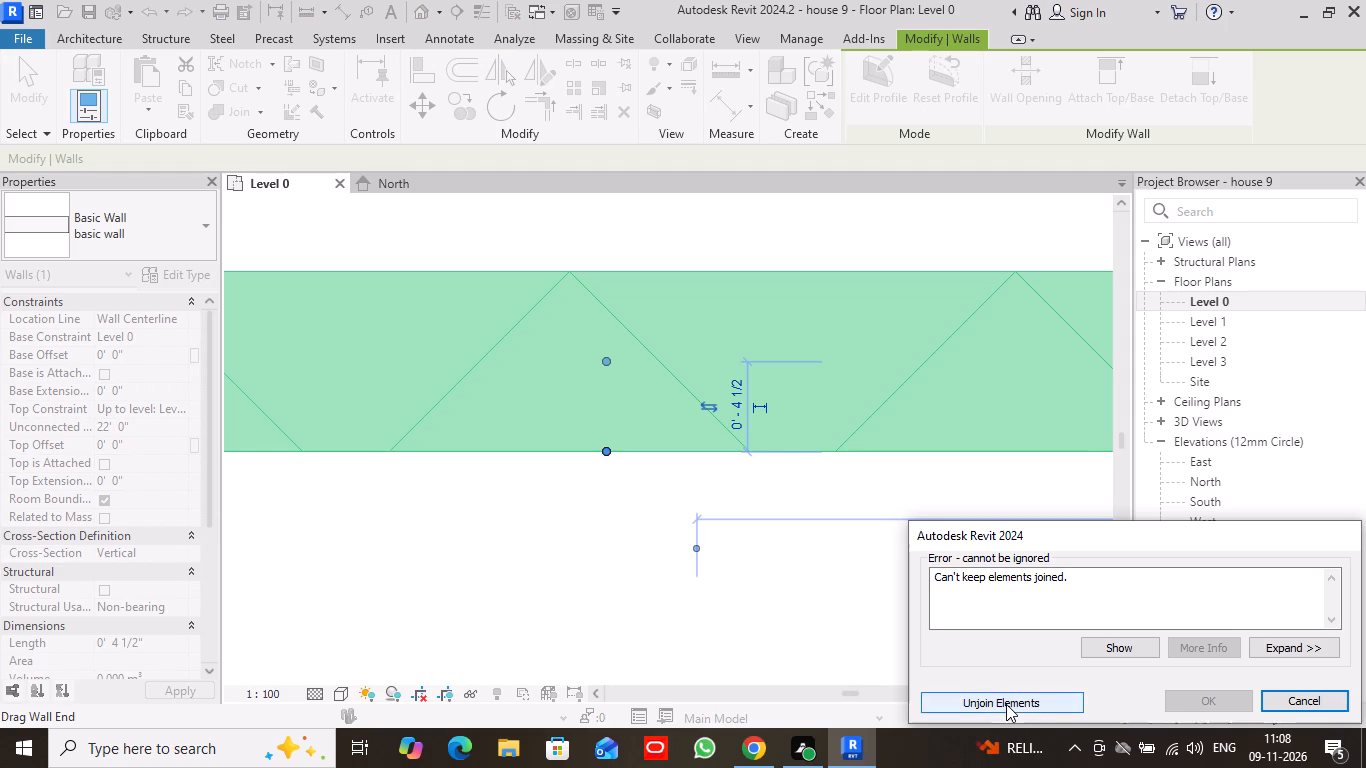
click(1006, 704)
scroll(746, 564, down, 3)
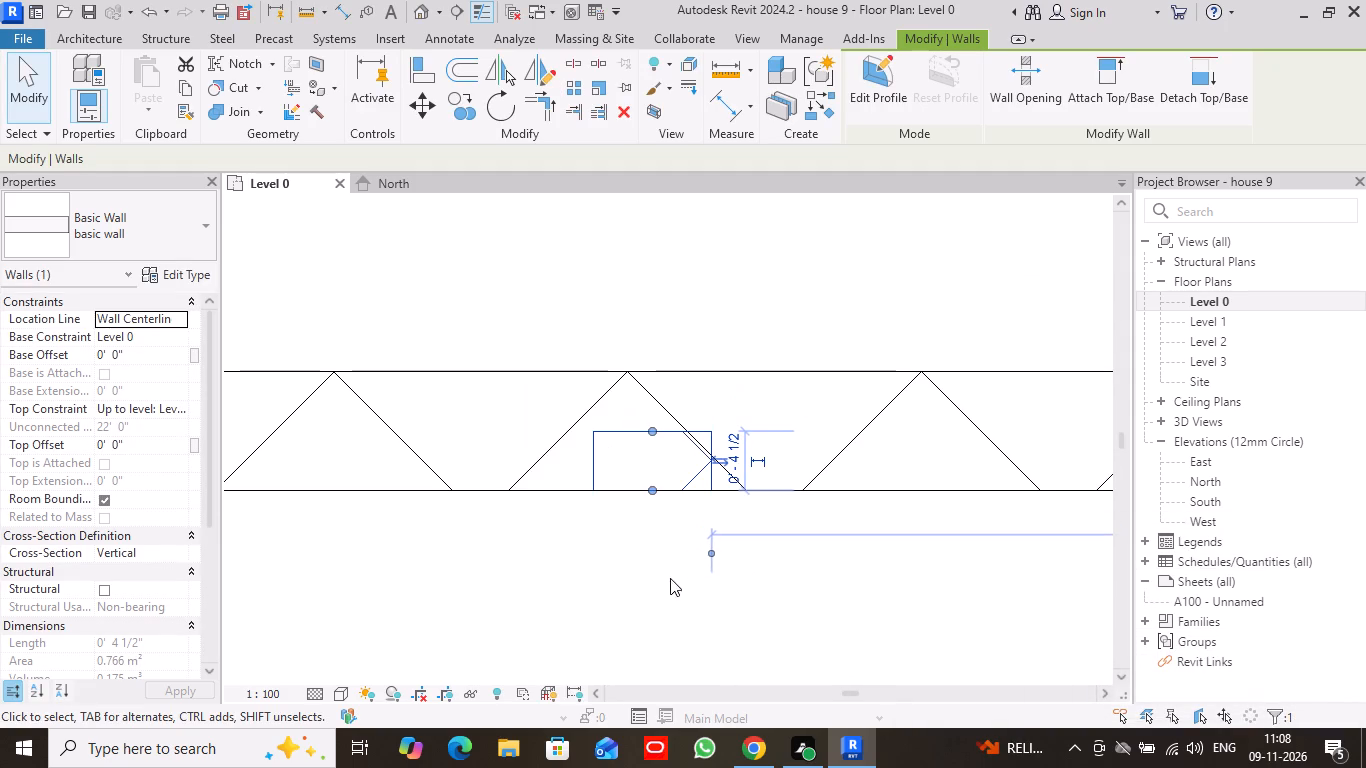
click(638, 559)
Delete the small leftover wall stub inside the north exterior wall.
scroll(638, 559, down, 7)
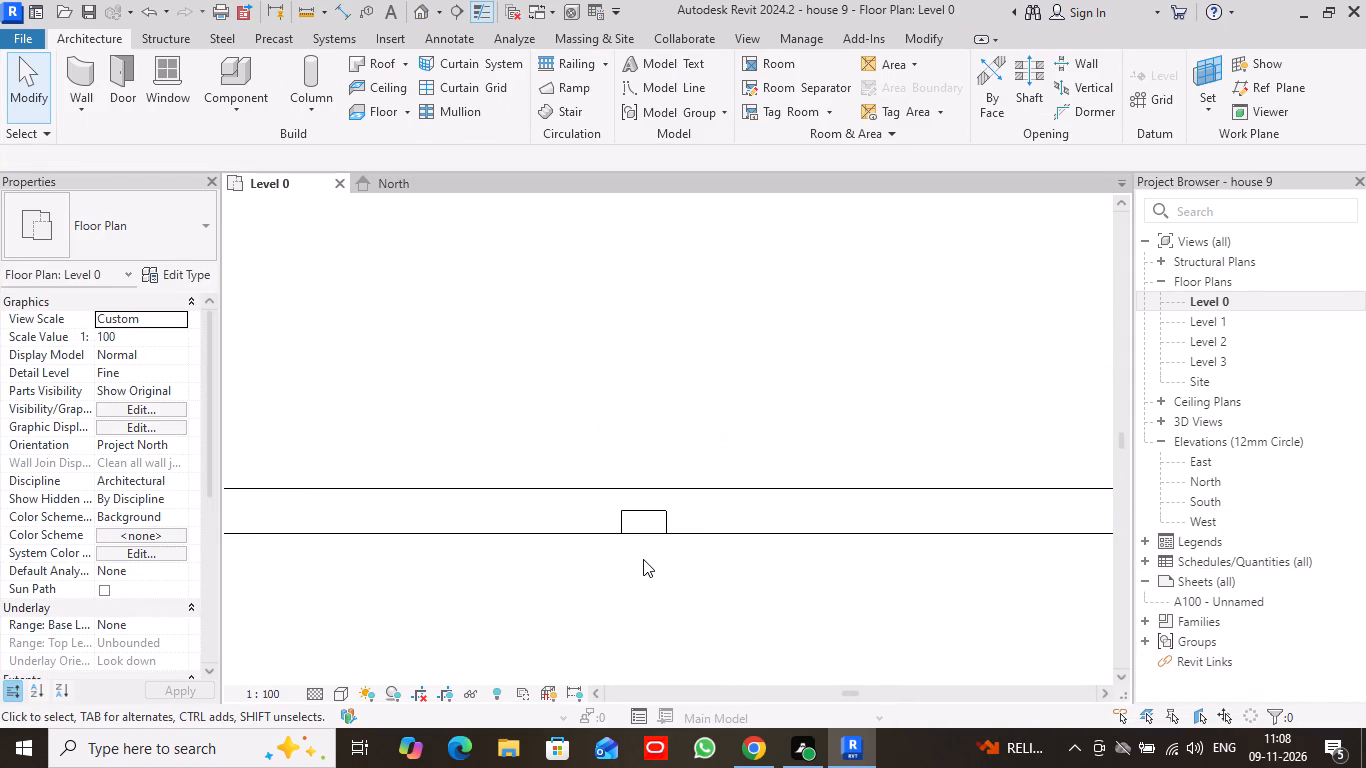
click(638, 508)
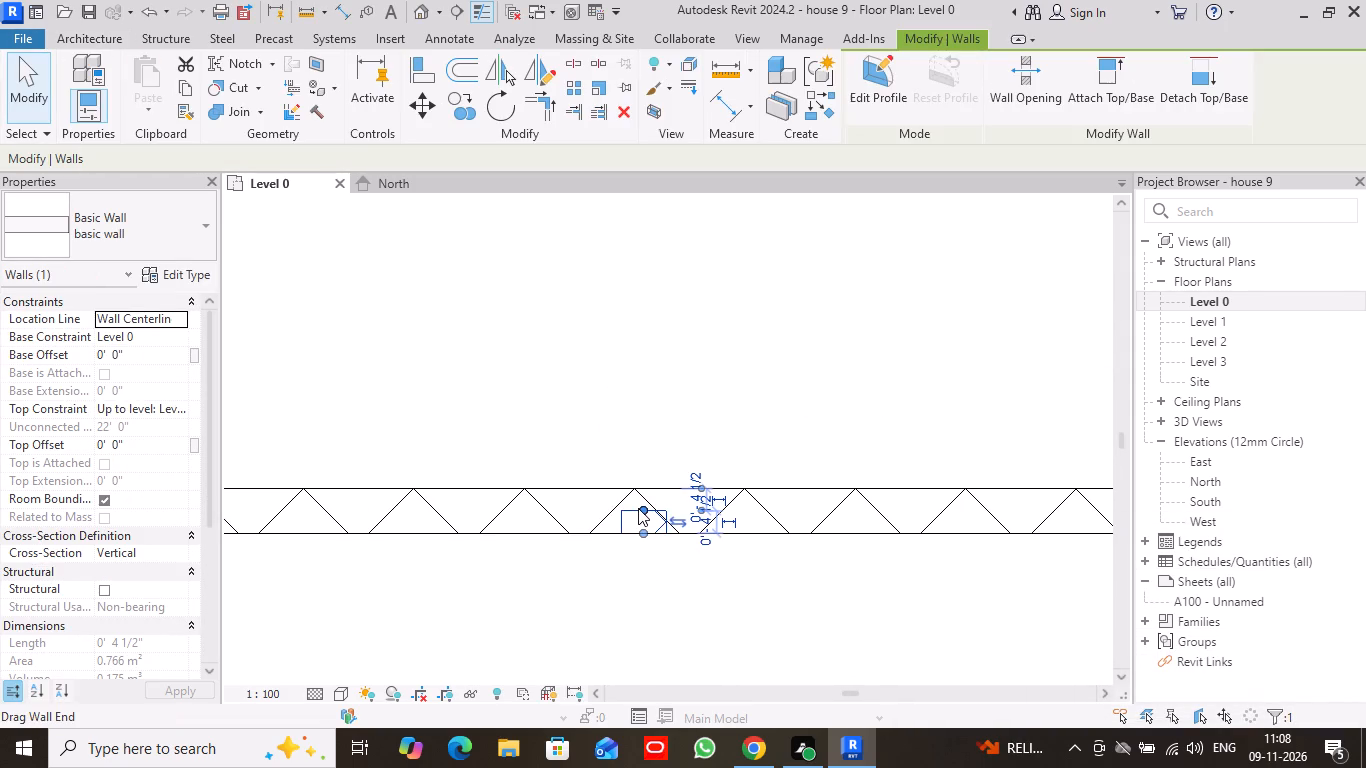
key(Delete)
scroll(656, 558, down, 6)
scroll(656, 563, up, 1)
scroll(656, 565, down, 1)
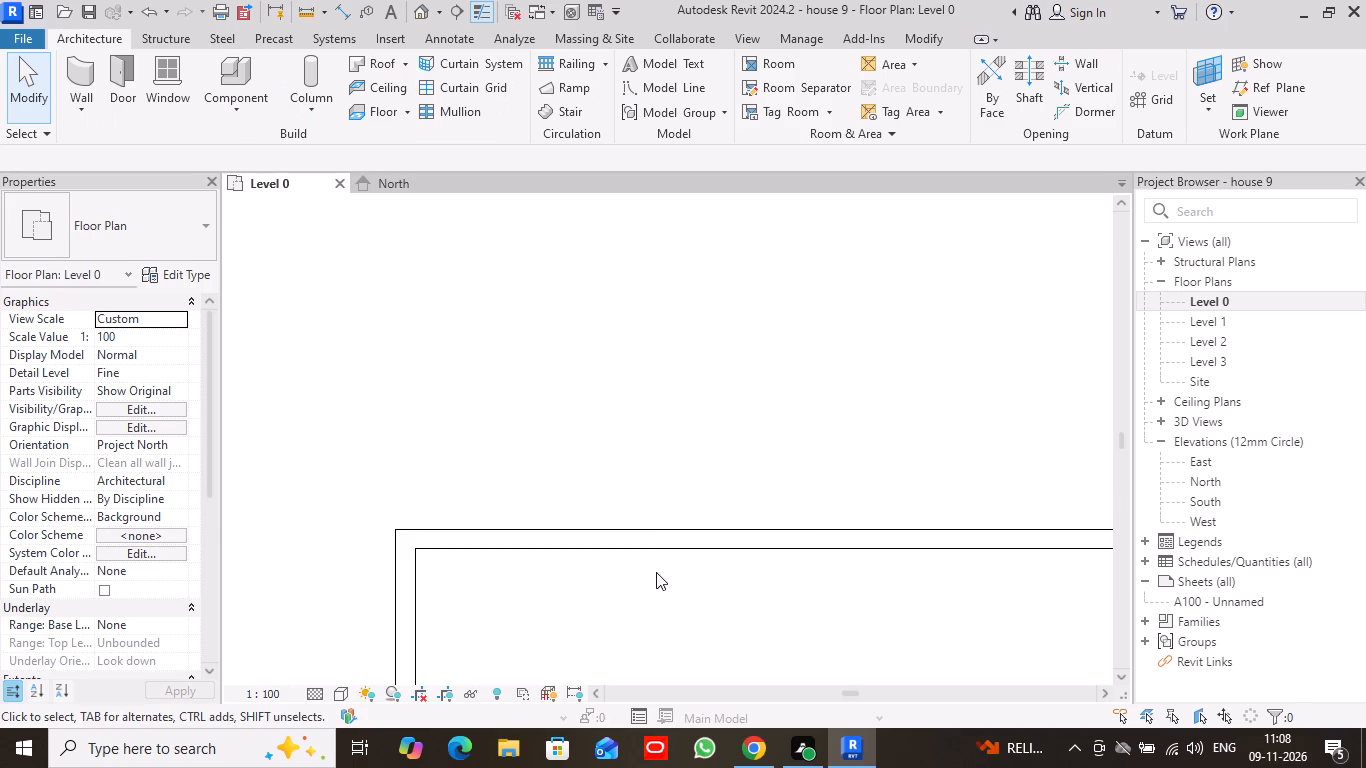
middle_drag(656, 572, 653, 330)
scroll(649, 344, down, 5)
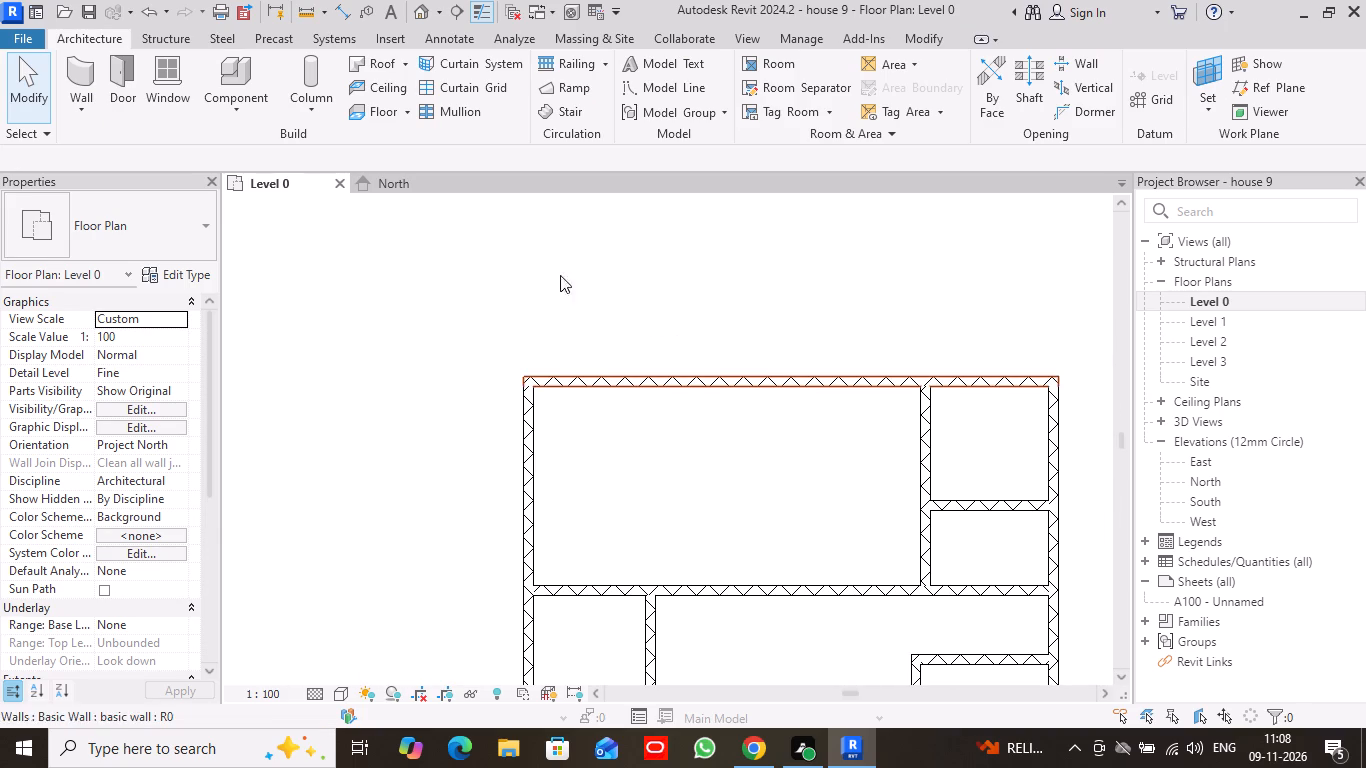
Draw a basic wall from the north exterior wall south to the interior cross wall, about 14' 4 1/2" clear of the partition to its east.
click(68, 69)
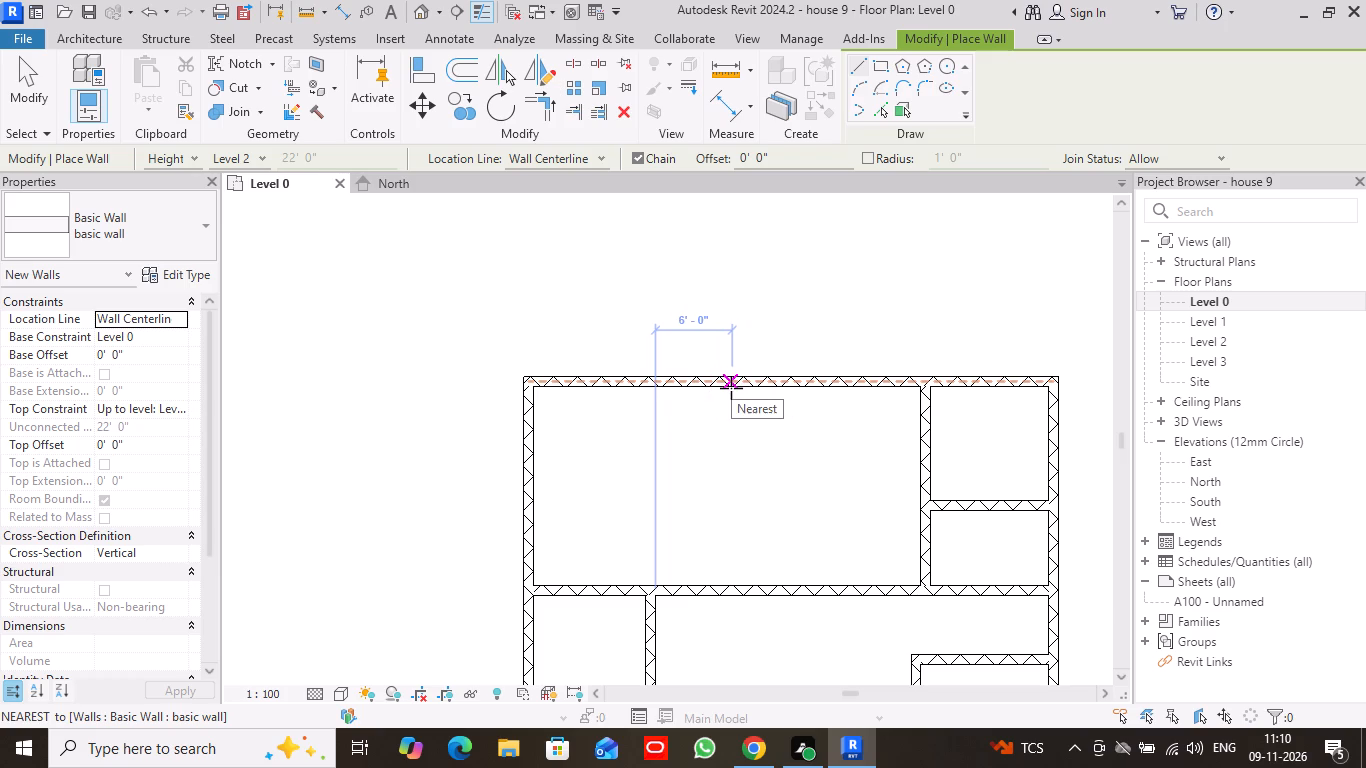
click(731, 388)
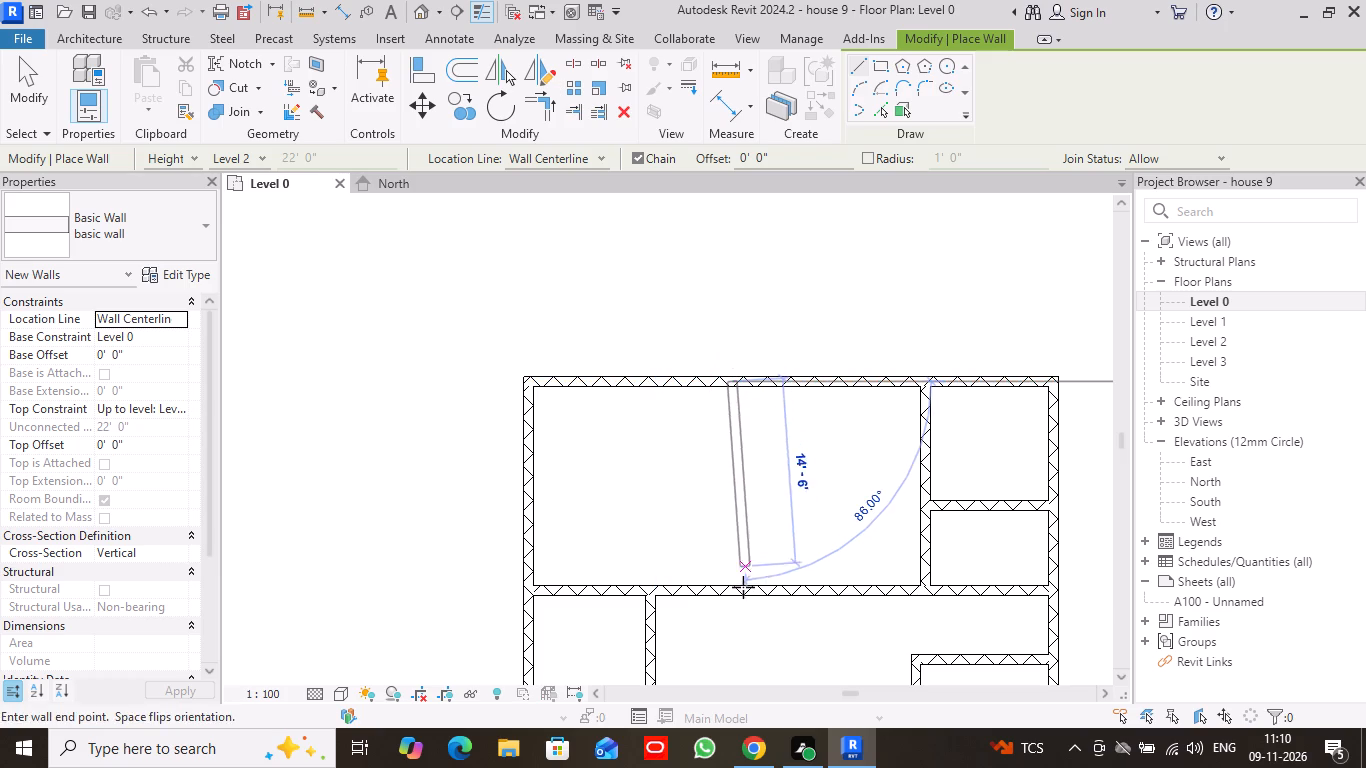
click(739, 596)
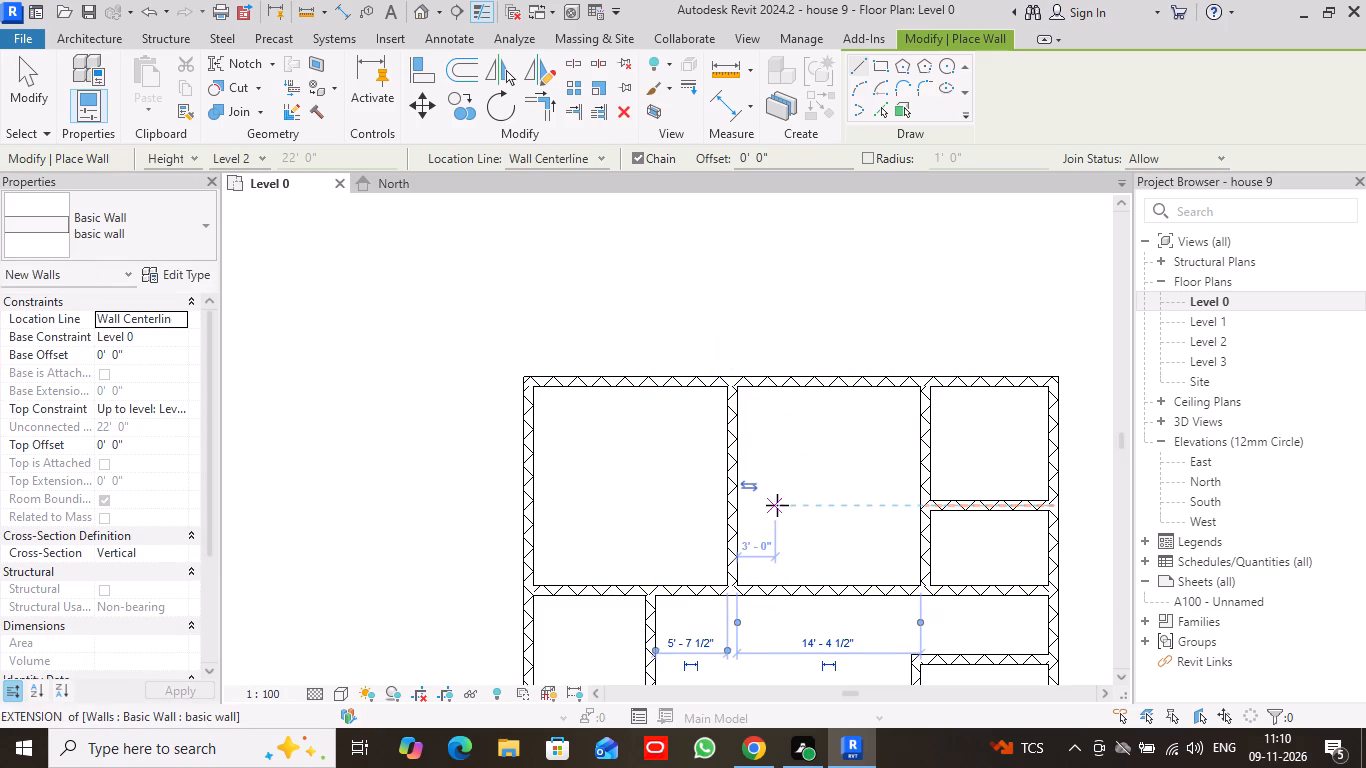
key(Escape)
Set the structure layer thickness of the "basic wall" type to 4.5".
scroll(751, 515, down, 3)
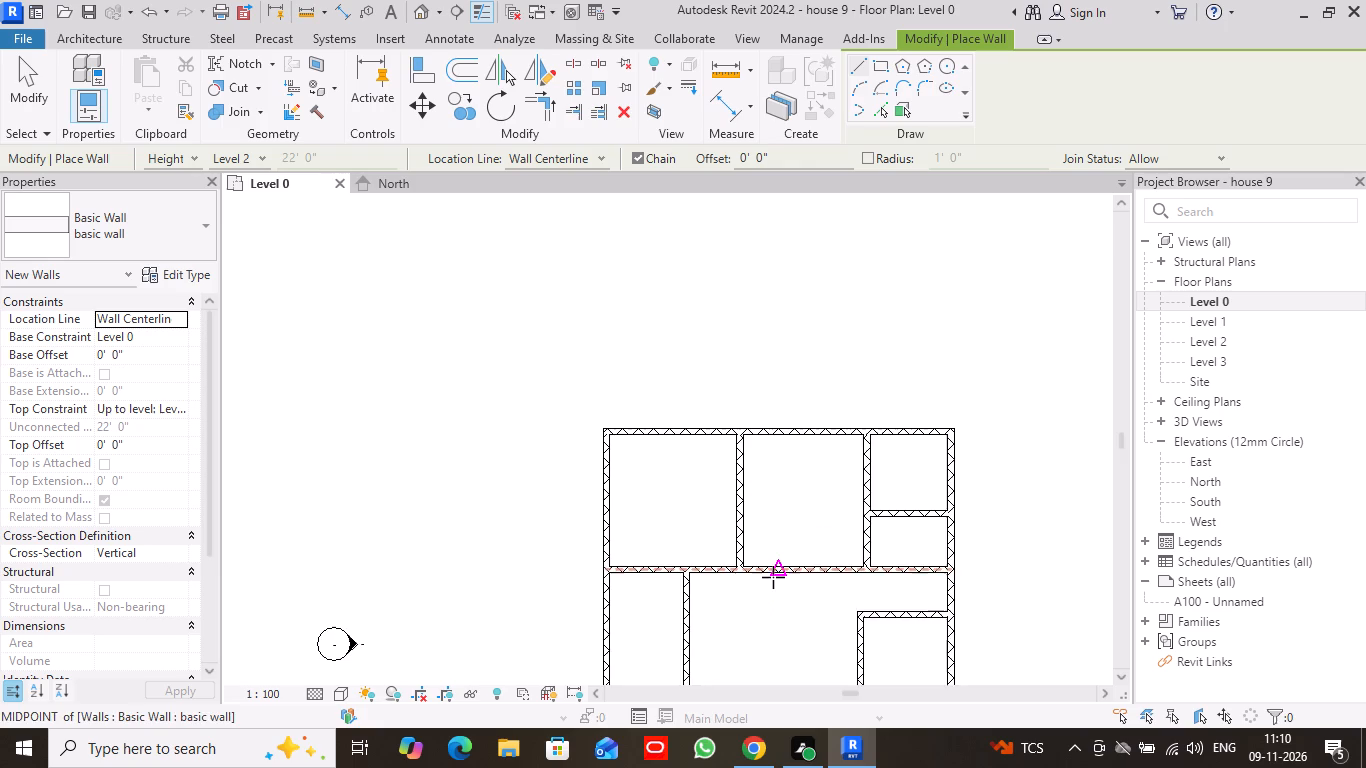
middle_drag(773, 577, 769, 361)
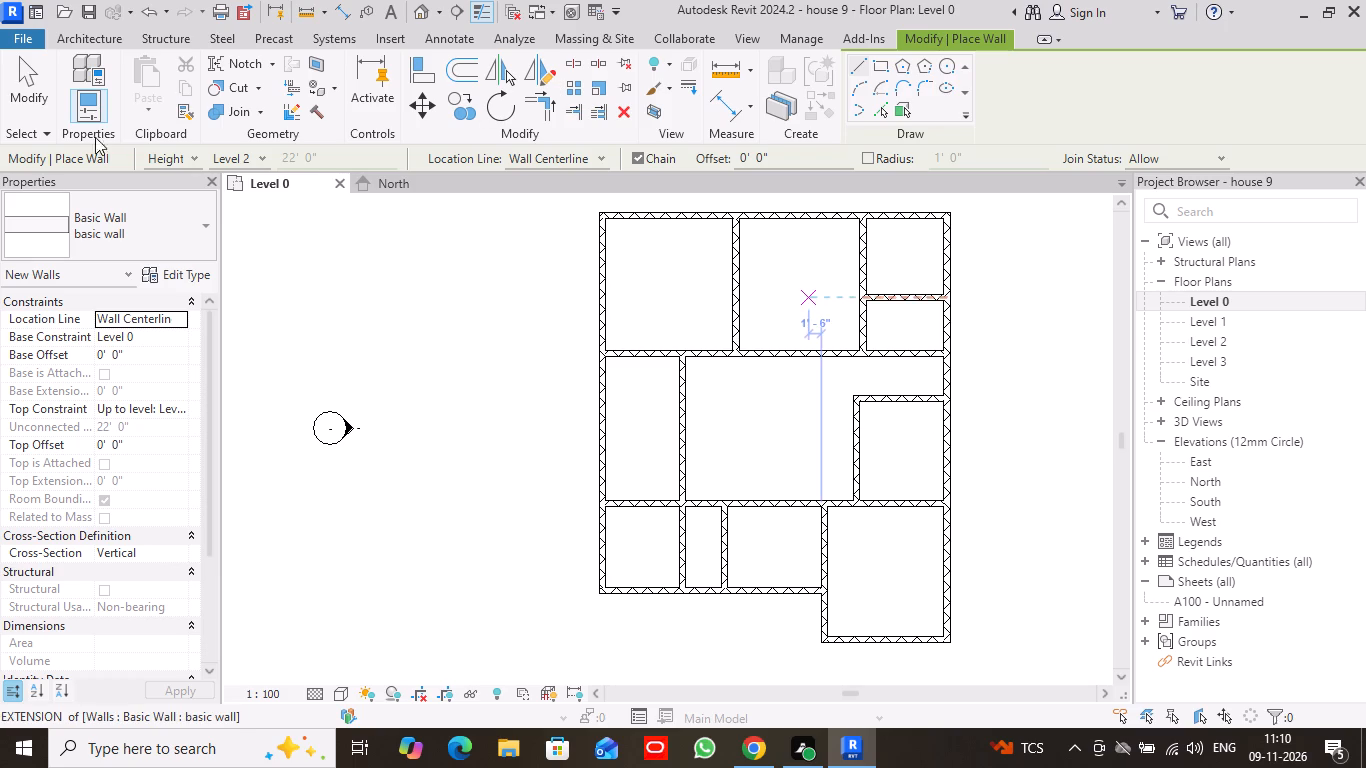
click(178, 273)
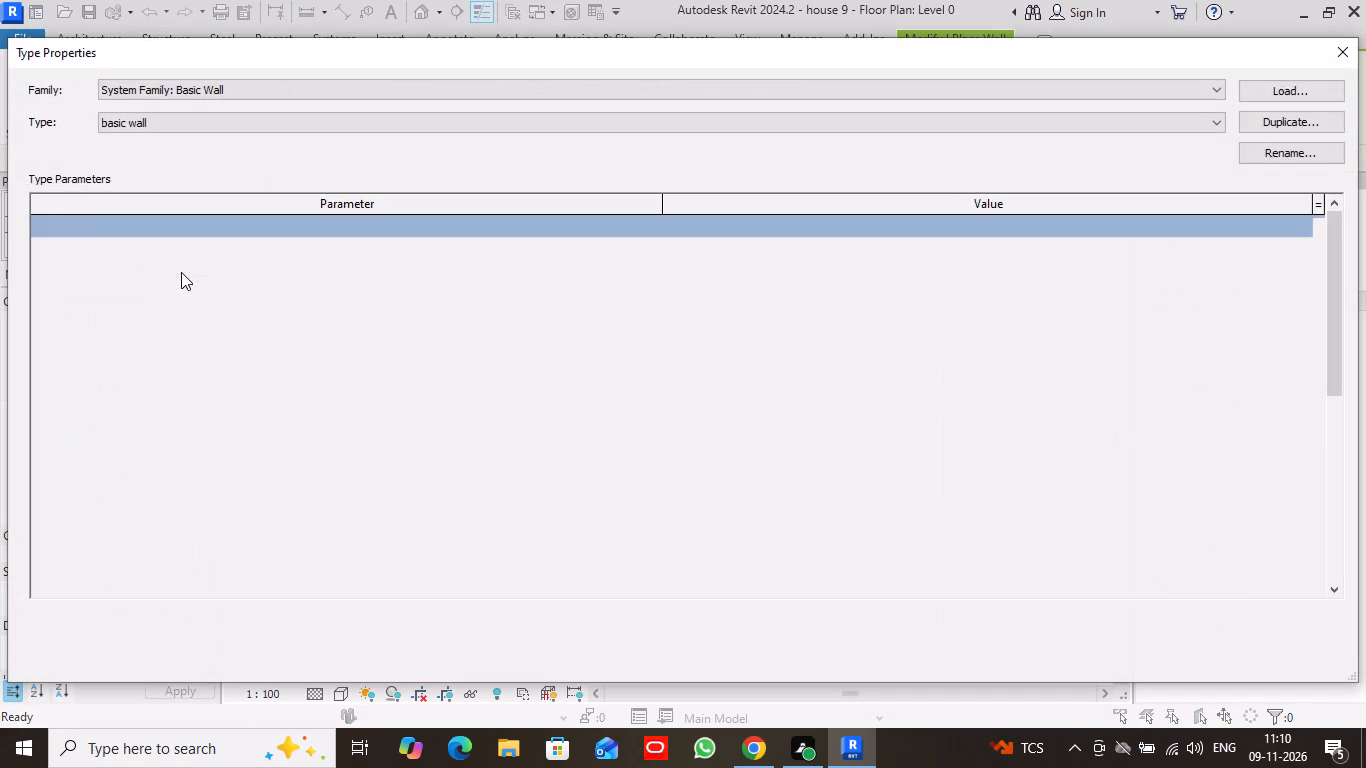
click(991, 244)
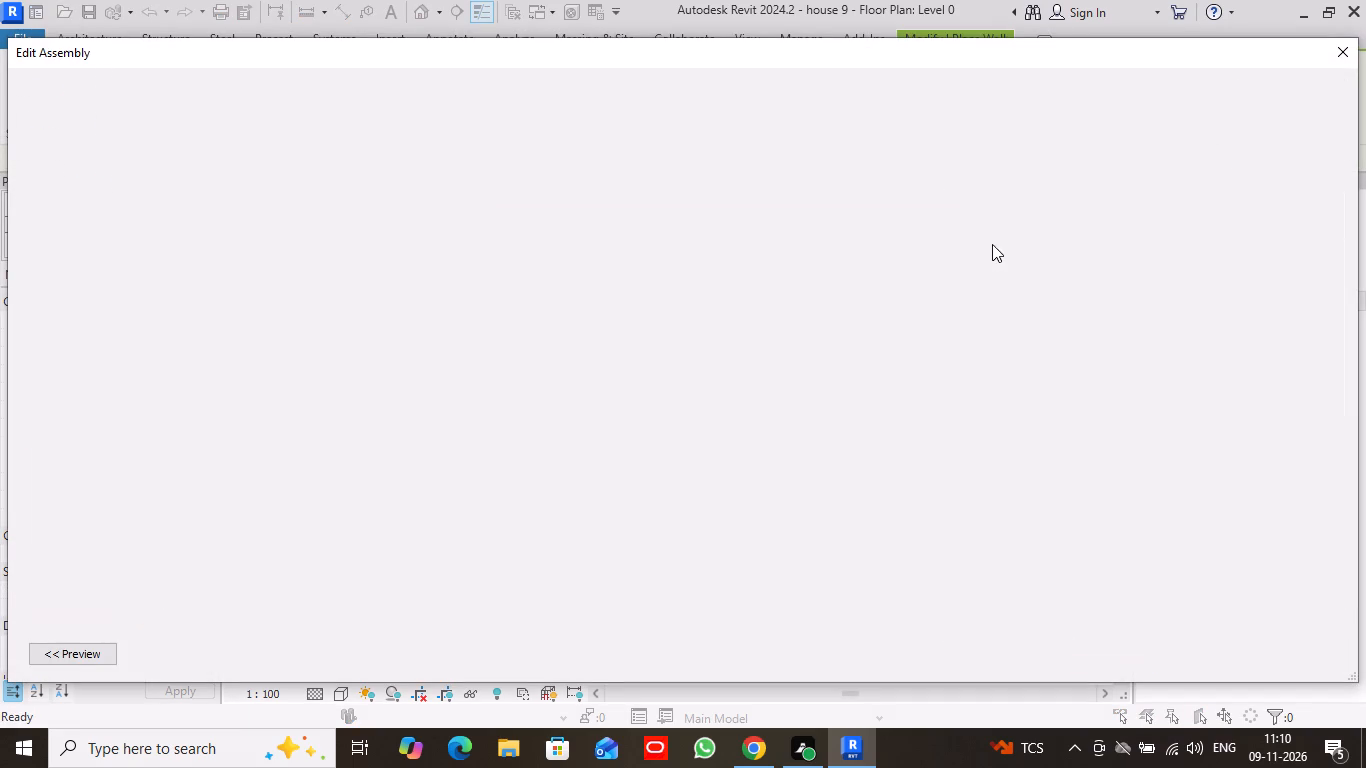
click(654, 242)
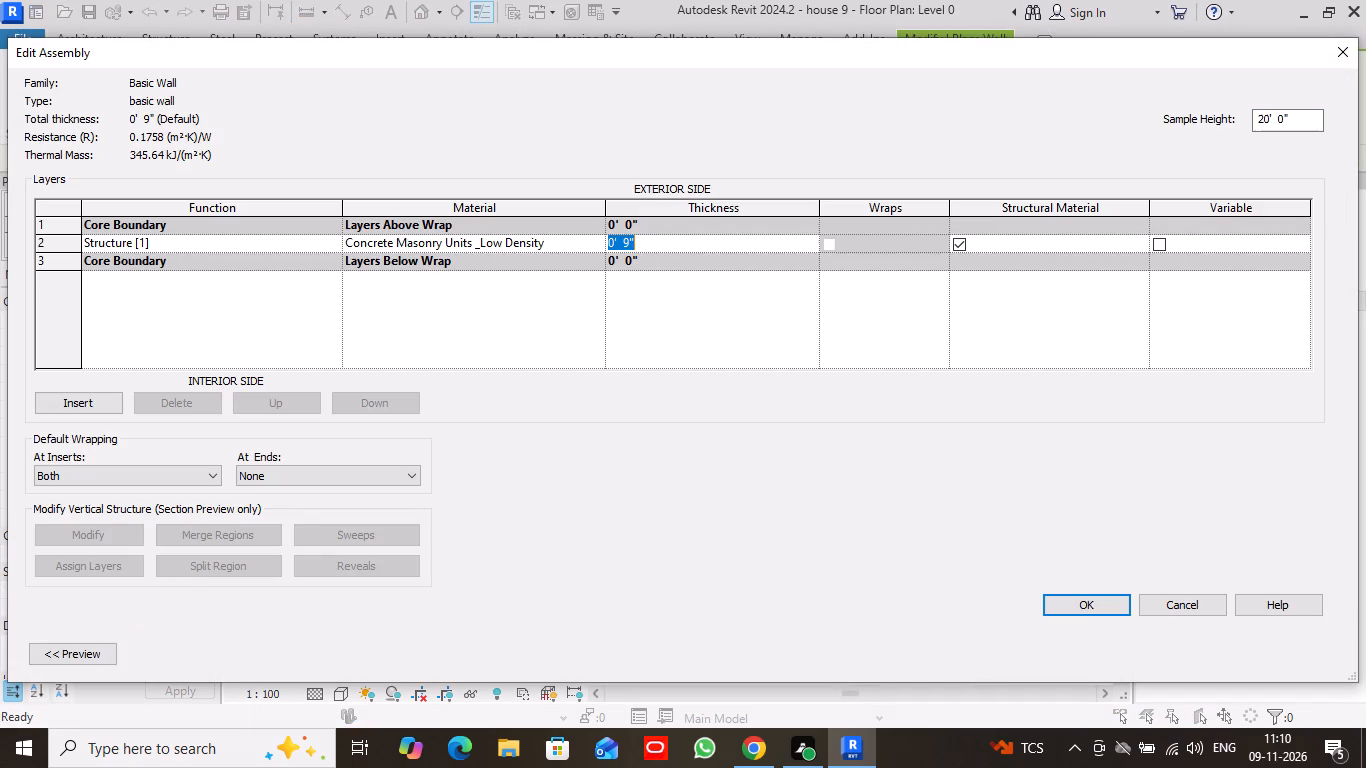
key(4)
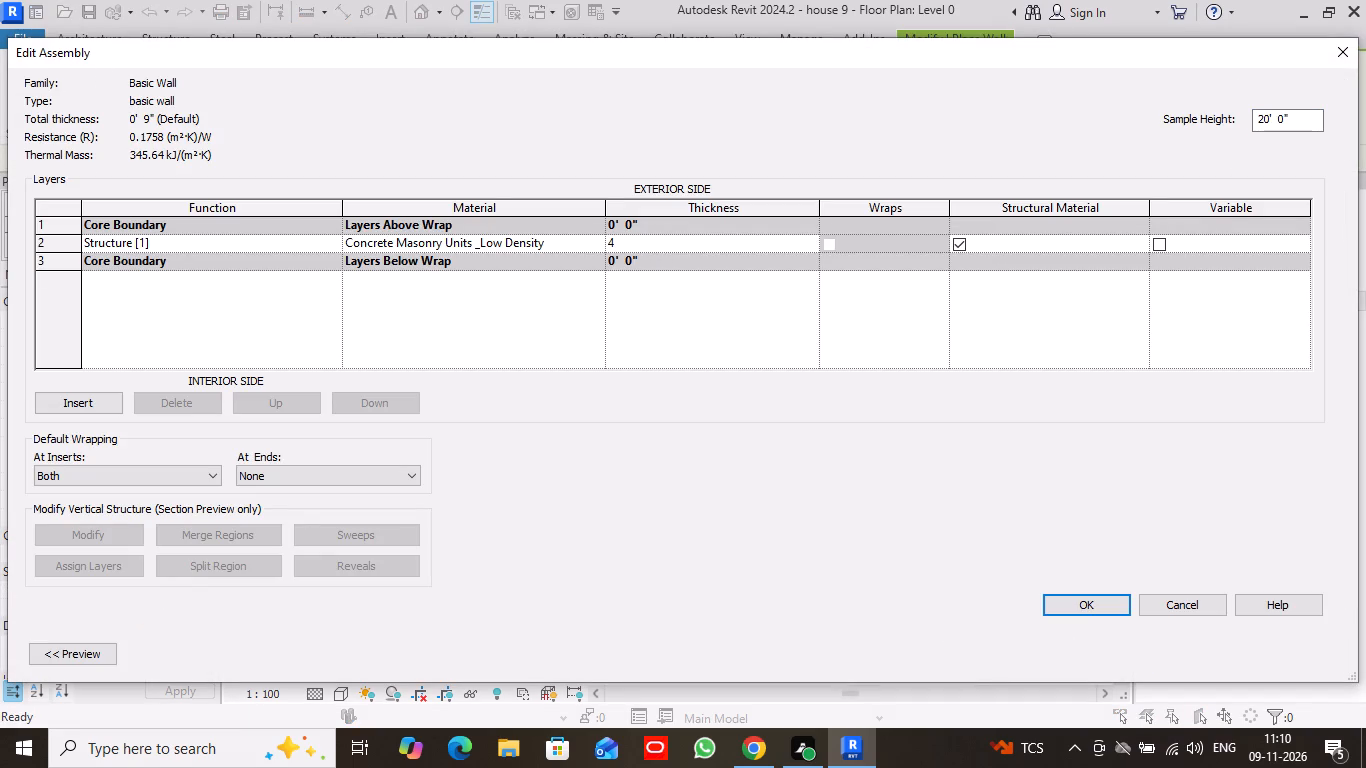
text(.5)
key(shift+quotedbl)
key(Return)
click(1087, 607)
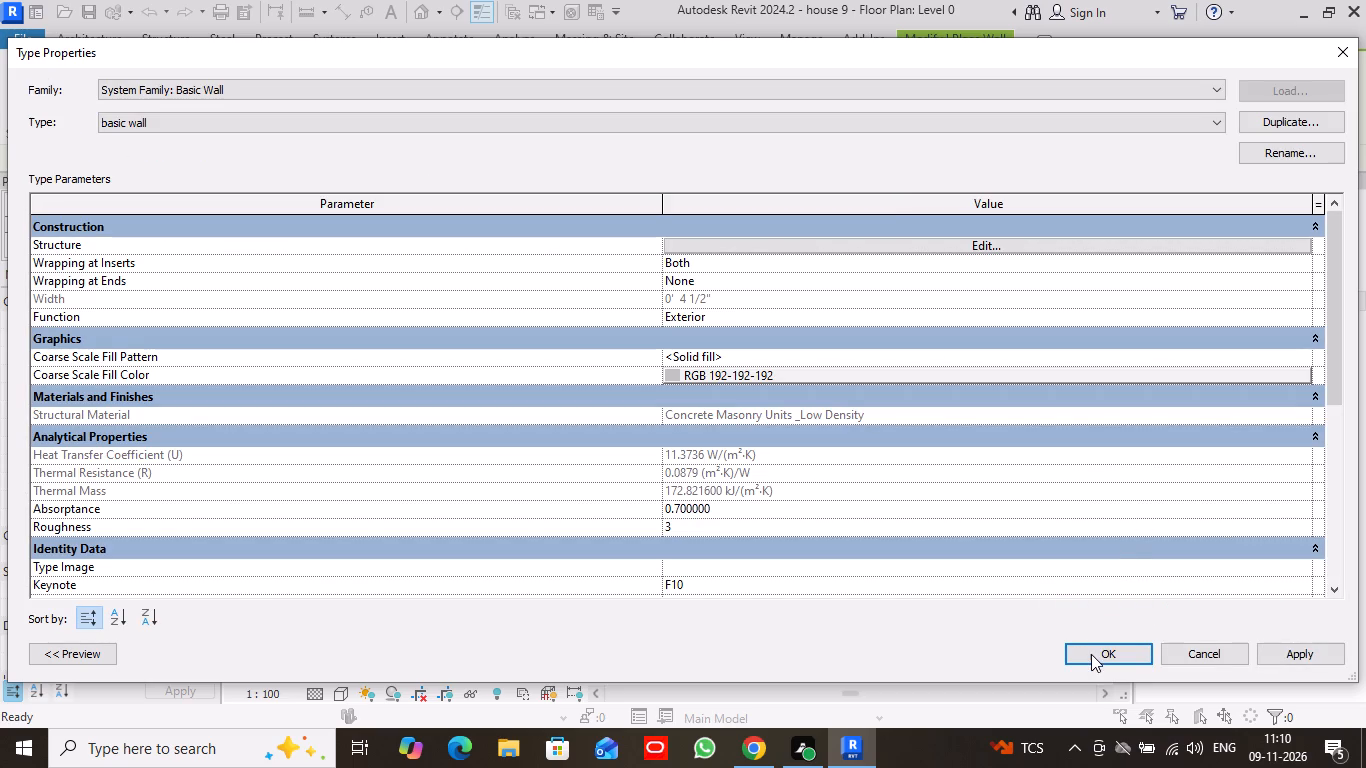
click(1093, 654)
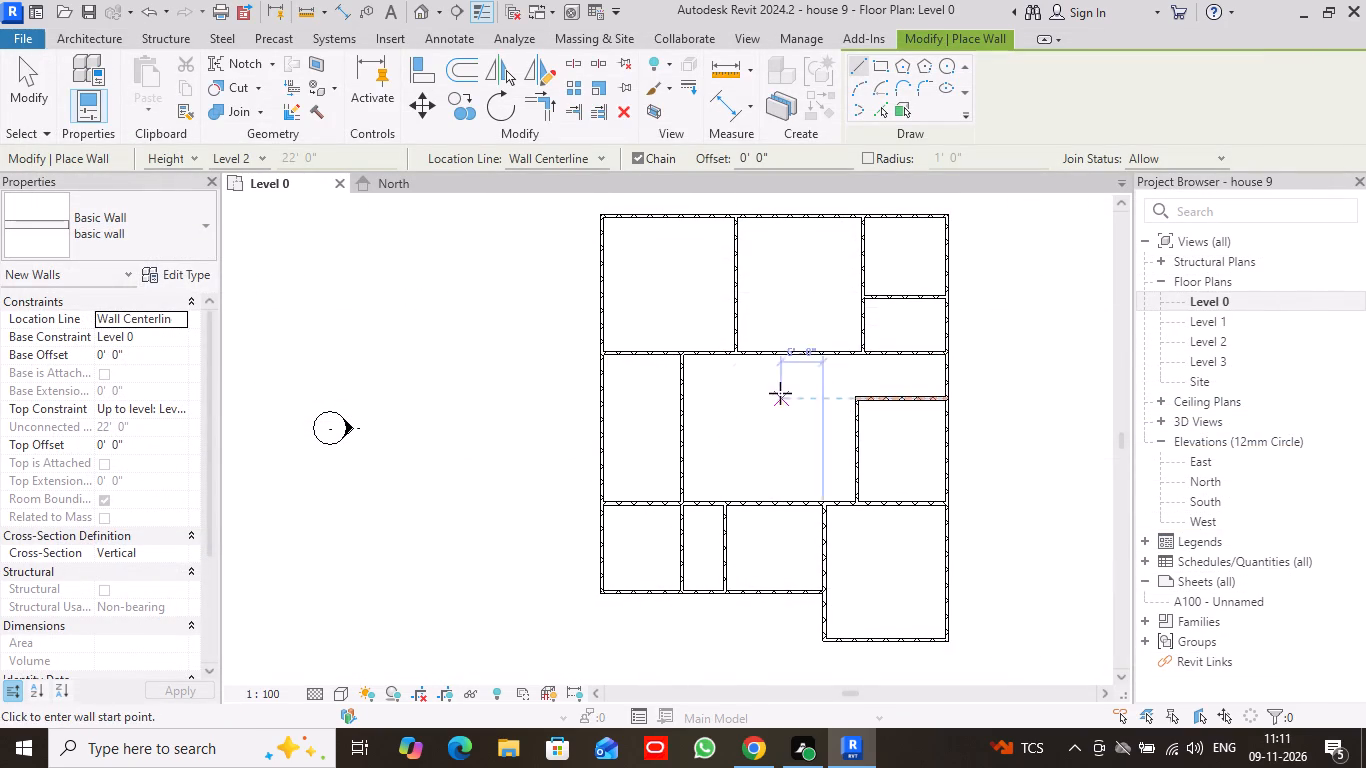
scroll(780, 393, up, 4)
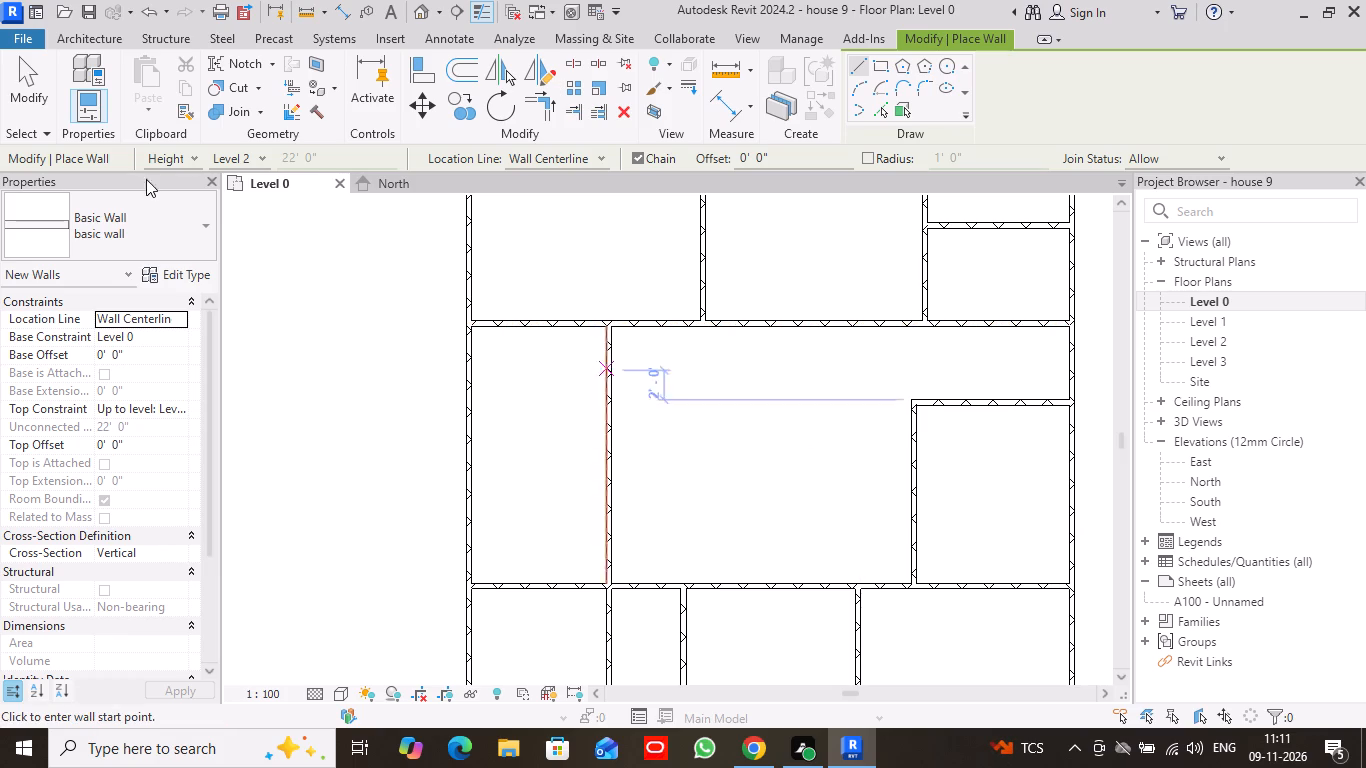
click(30, 69)
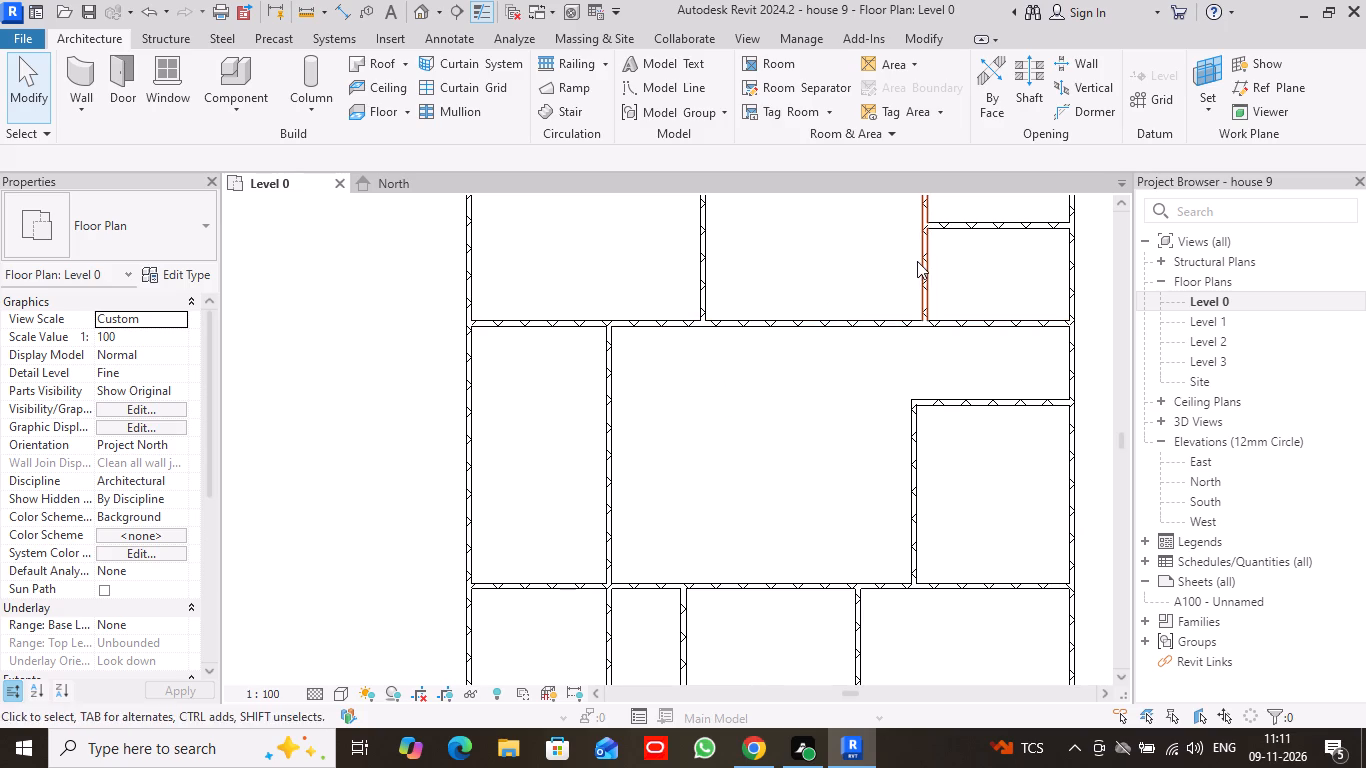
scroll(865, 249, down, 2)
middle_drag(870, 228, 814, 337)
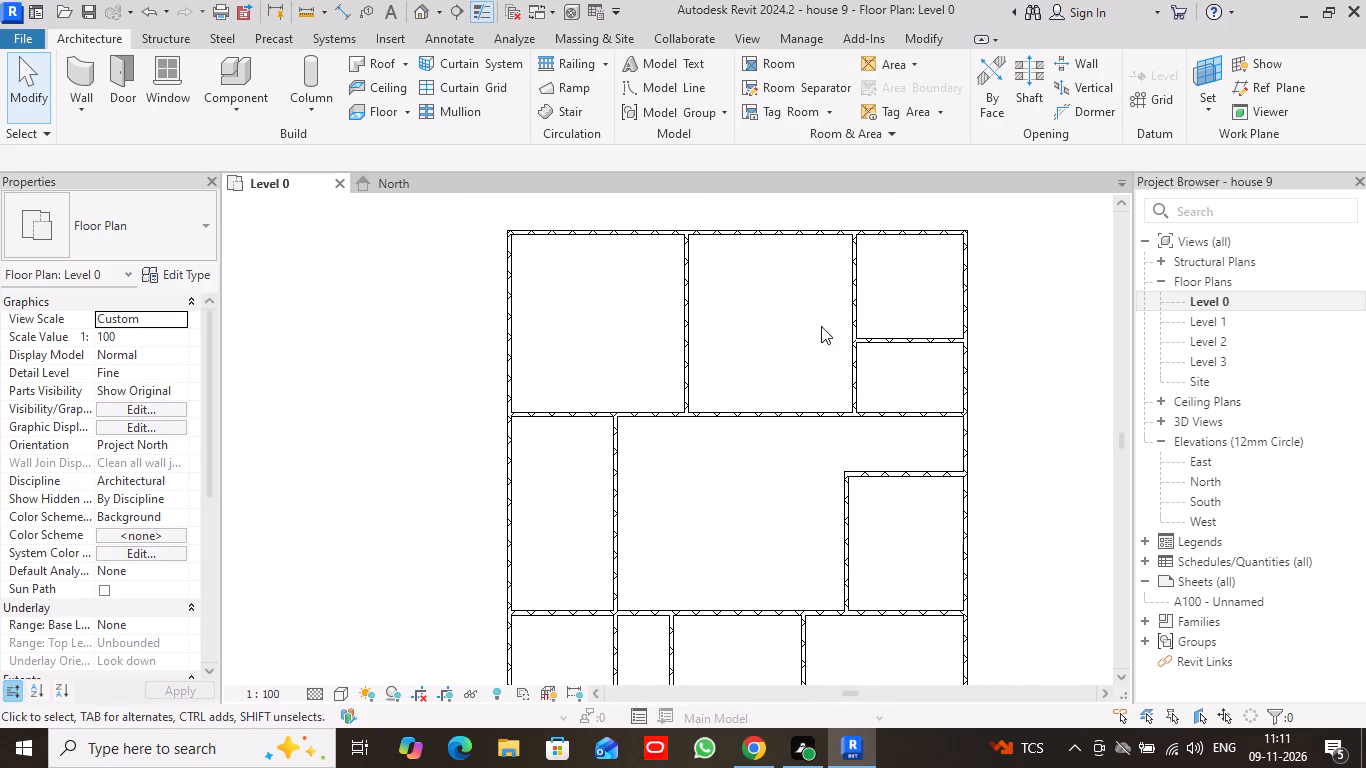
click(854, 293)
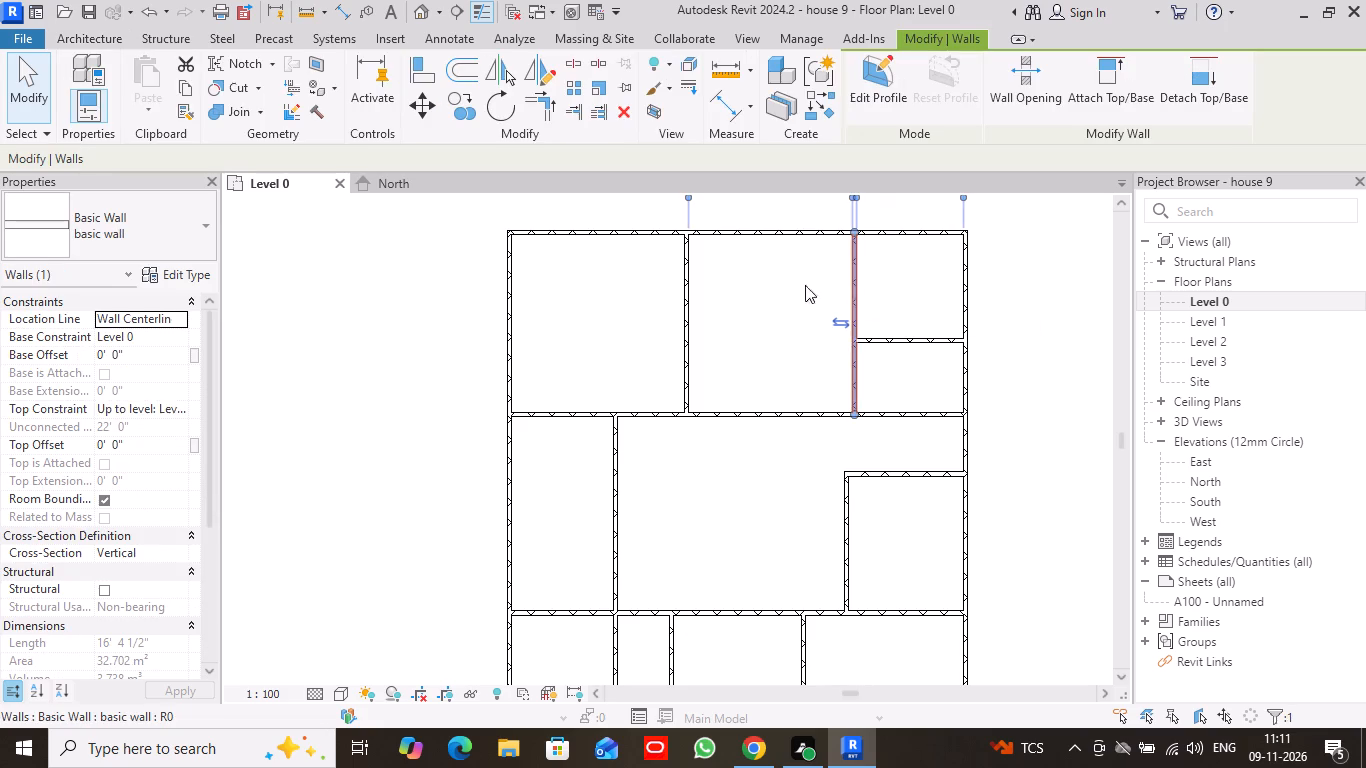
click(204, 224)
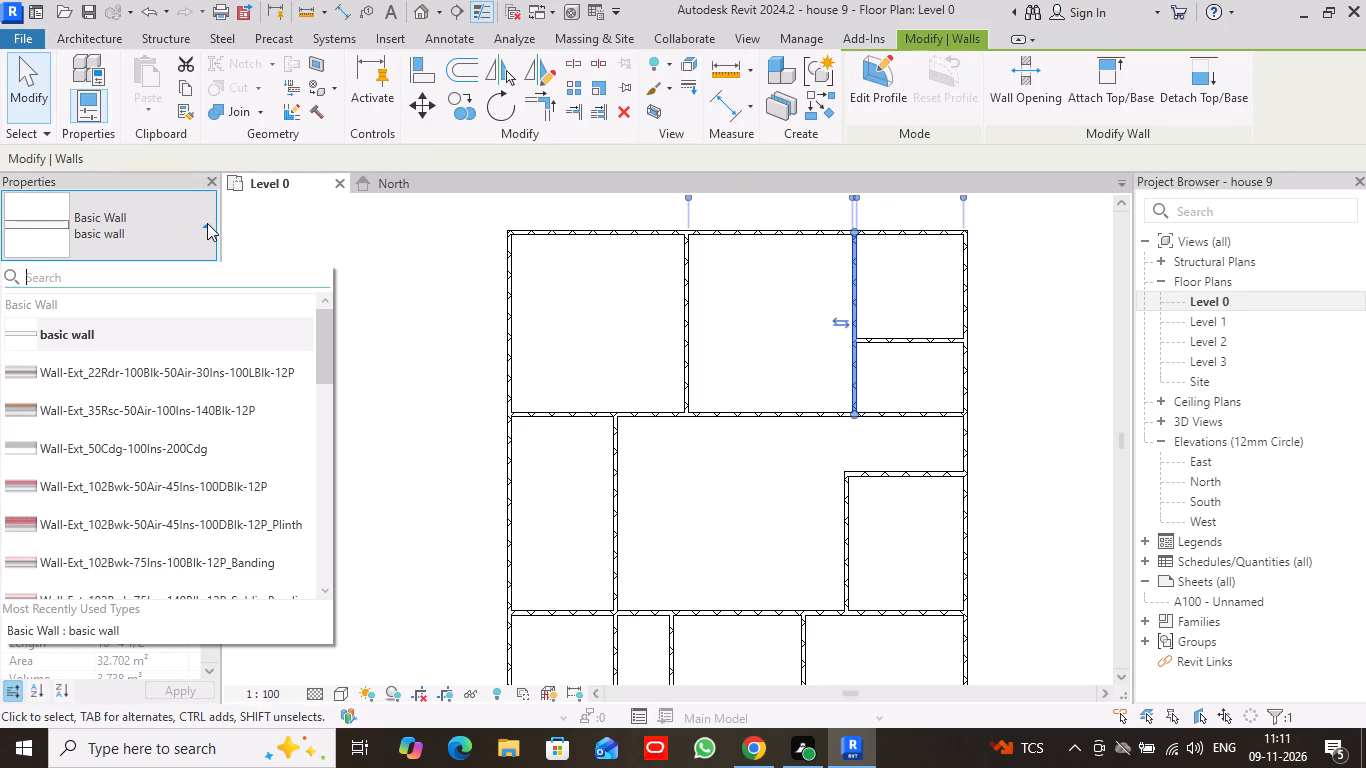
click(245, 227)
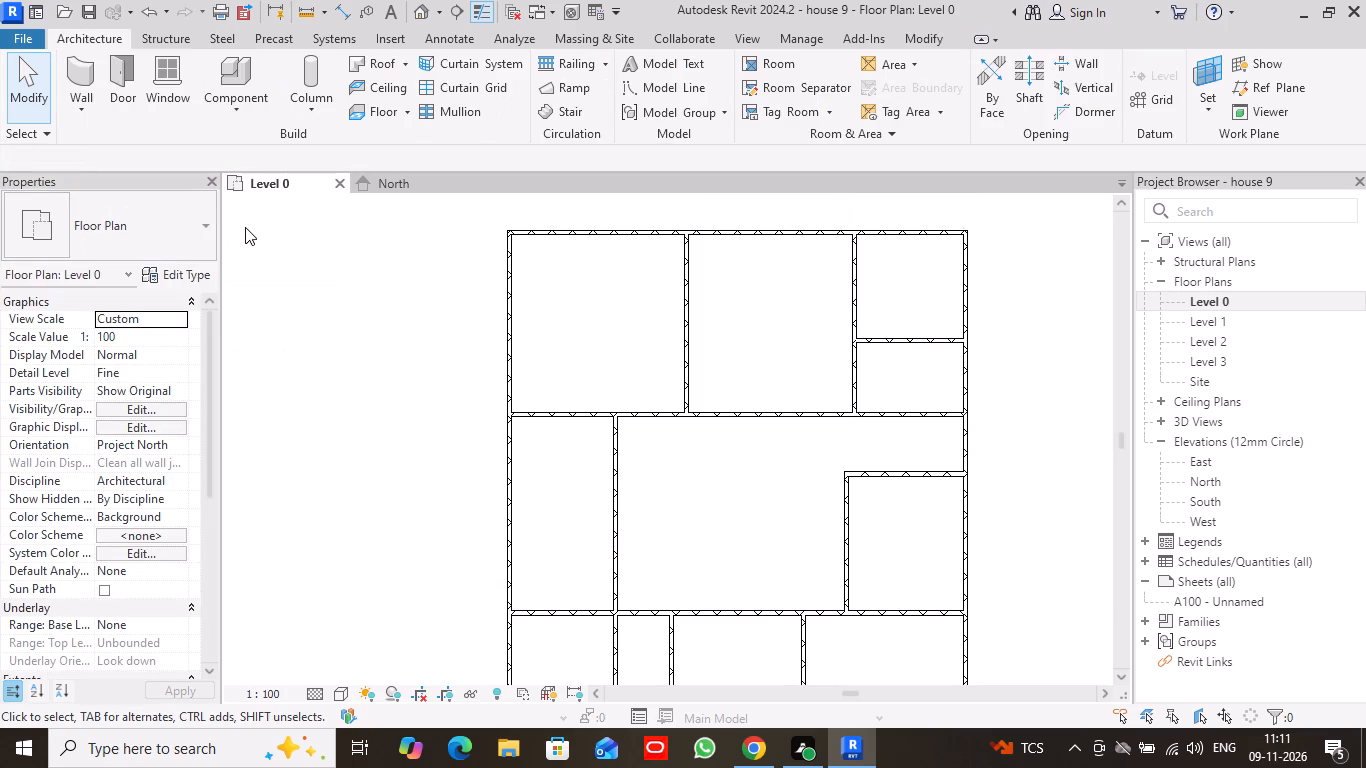
Open the default 3D view and orbit the building to examine its walls from above and from the corners.
scroll(392, 382, down, 3)
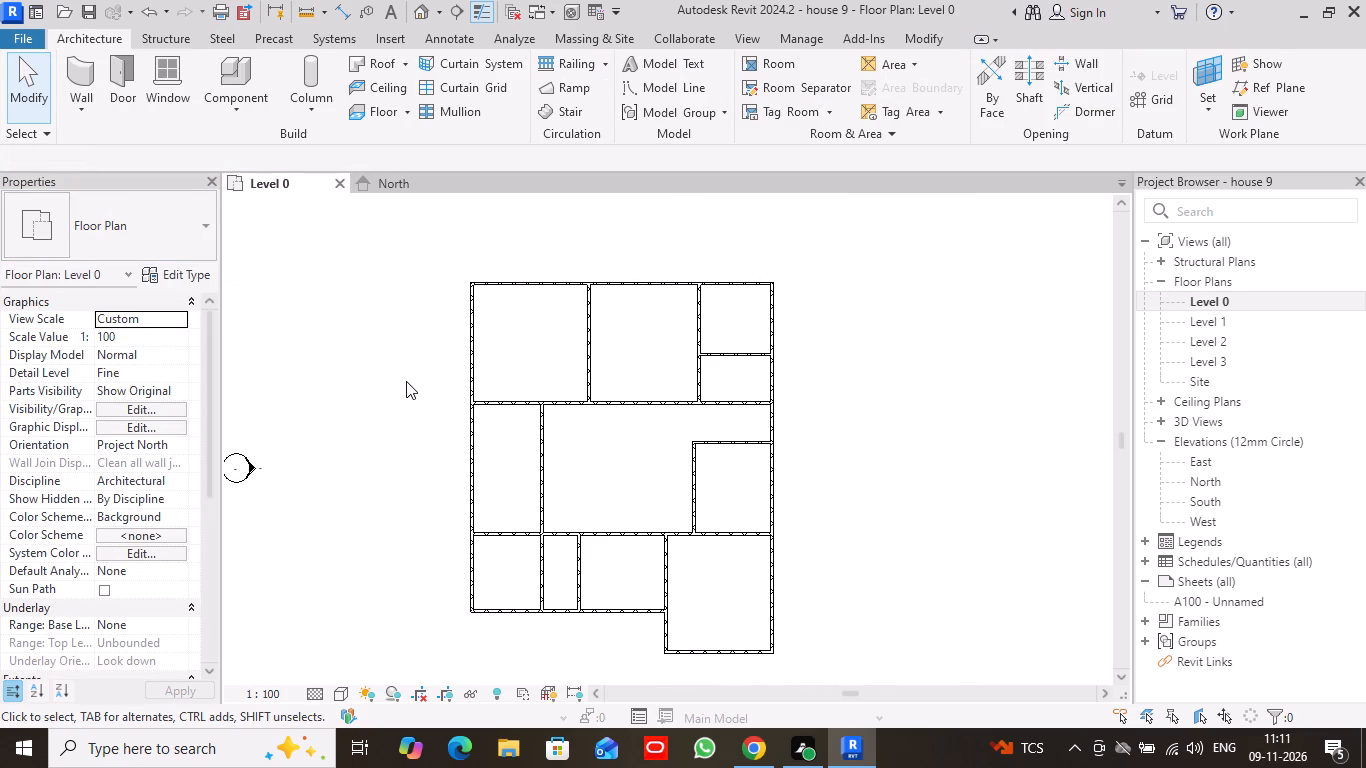
click(421, 9)
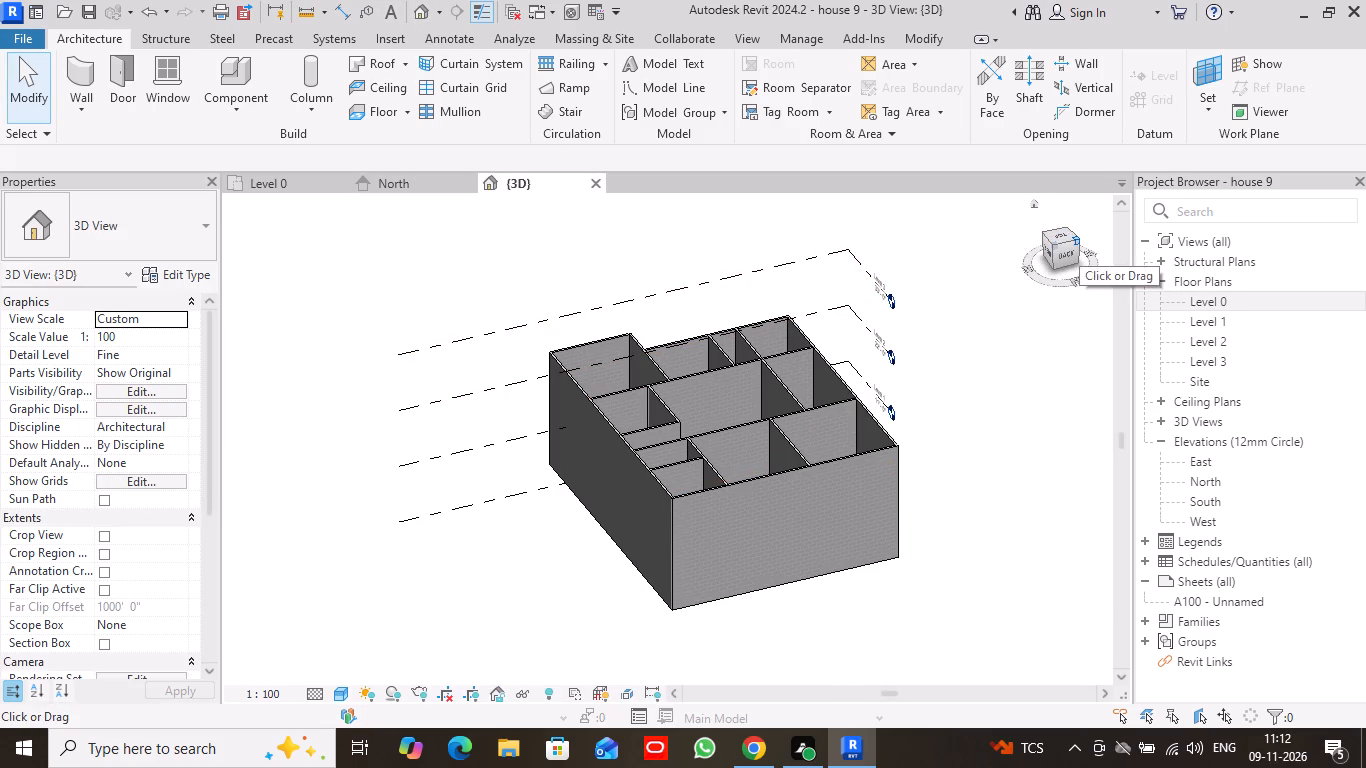
drag(1079, 239, 799, 314)
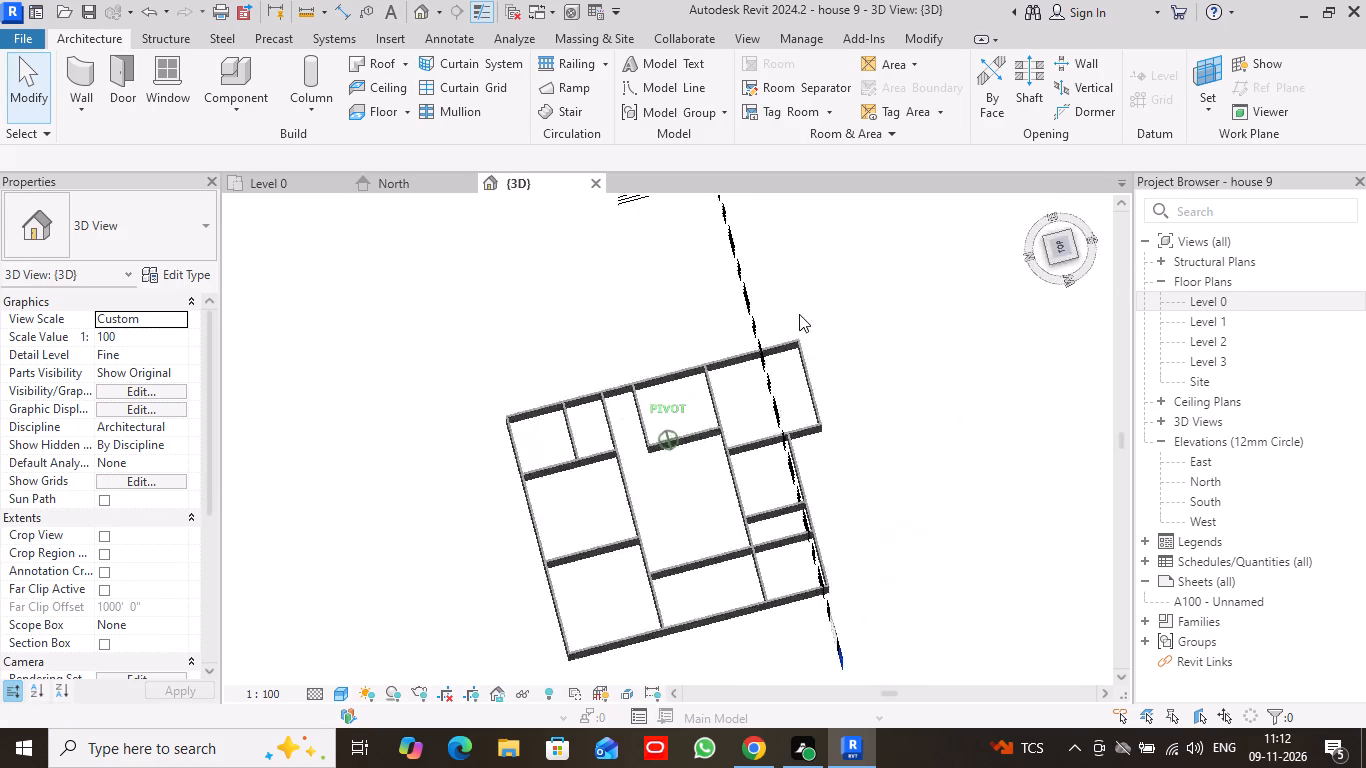
drag(799, 314, 661, 252)
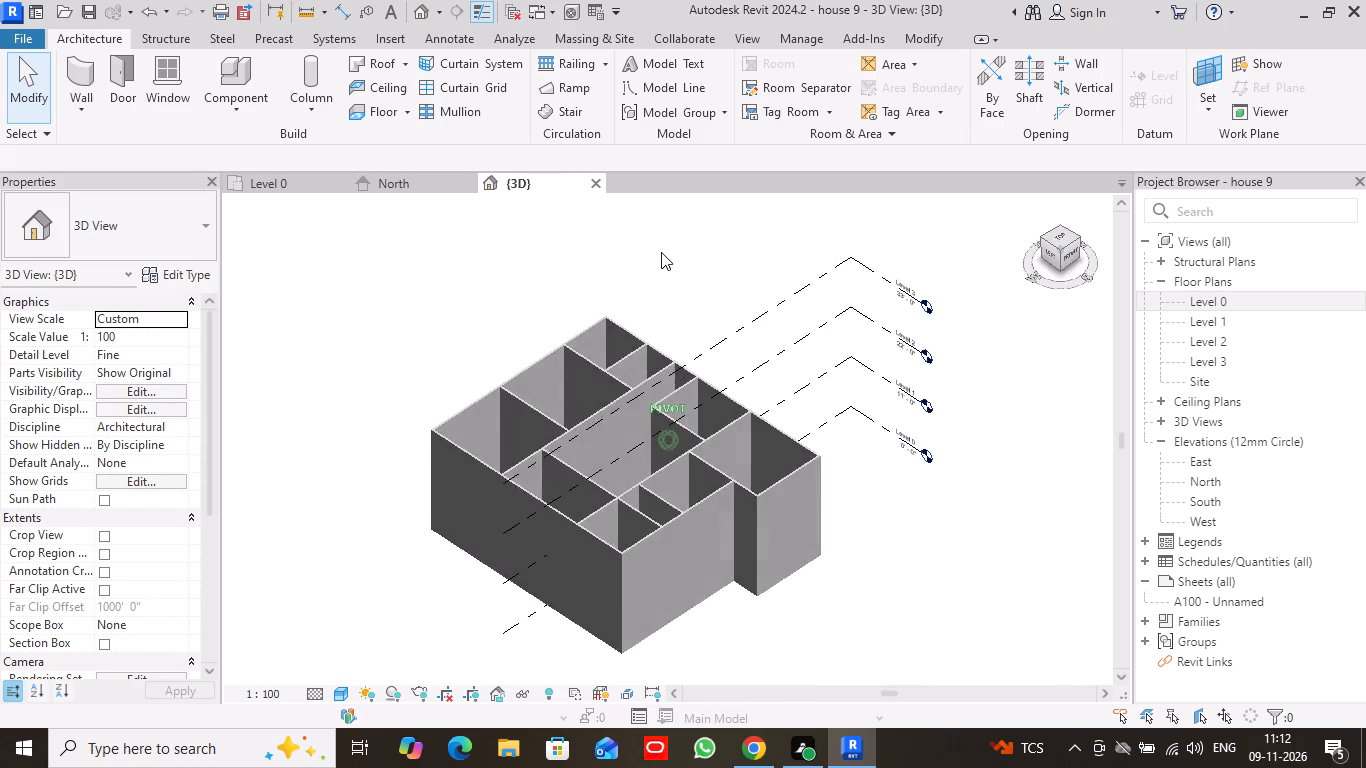
drag(661, 252, 610, 255)
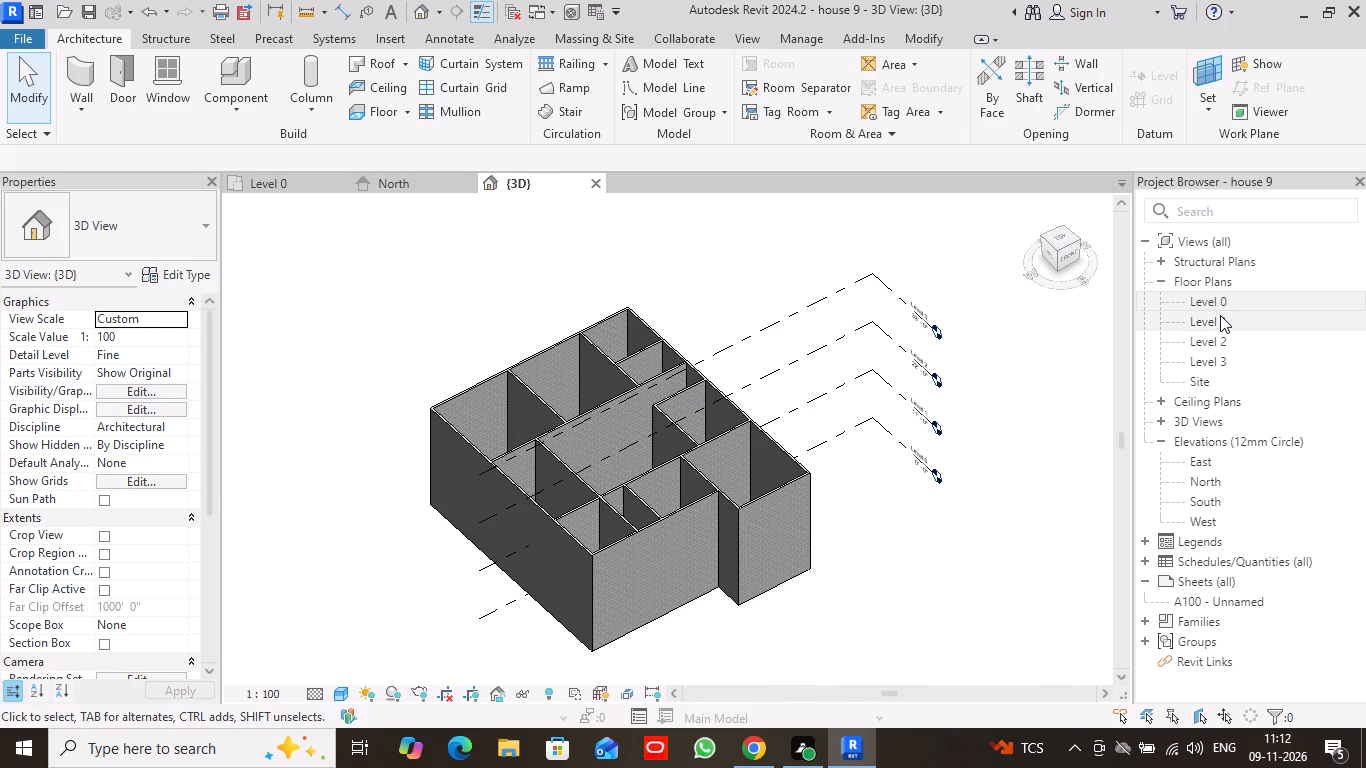
Open the visual style choices for the 3D view.
click(341, 689)
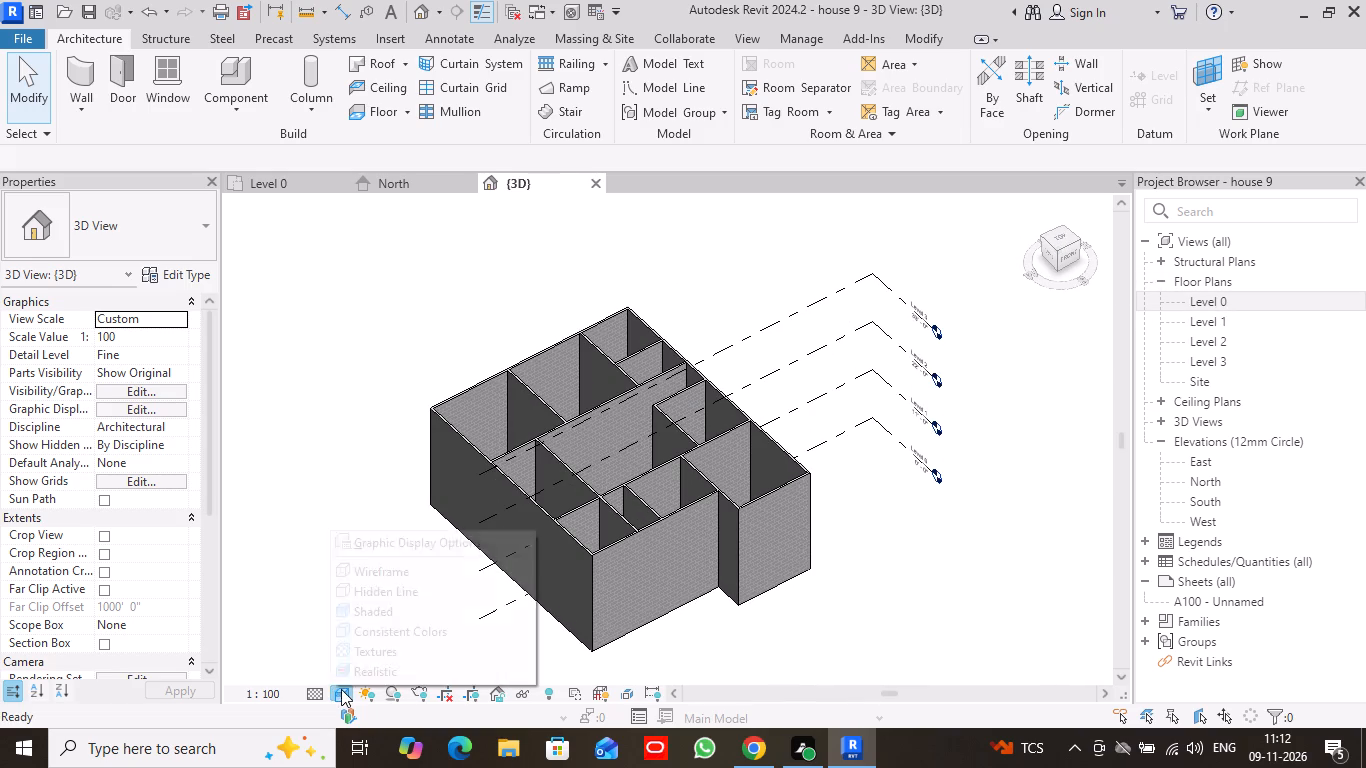
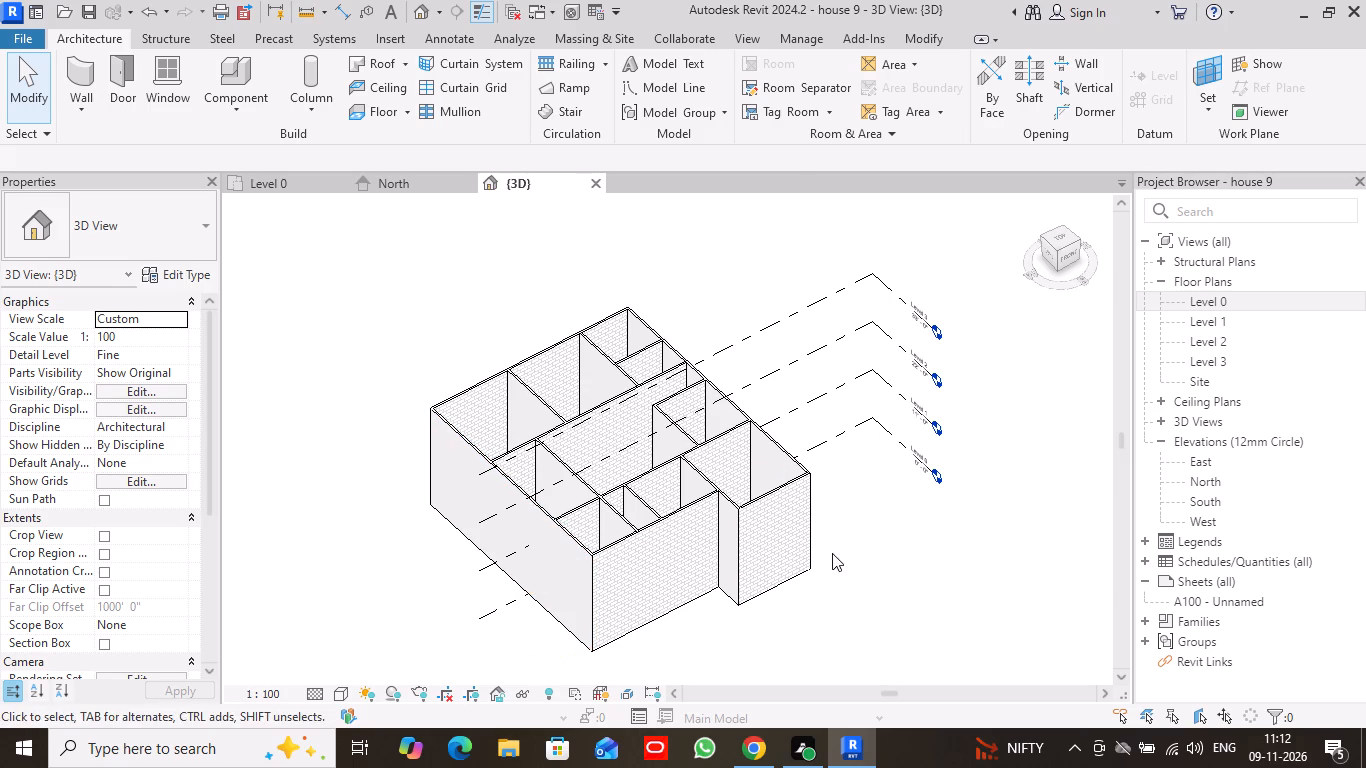
Start a floor on Level 0 and pick its boundary lines along the outer faces of the exterior walls, including the southeast projection.
click(273, 179)
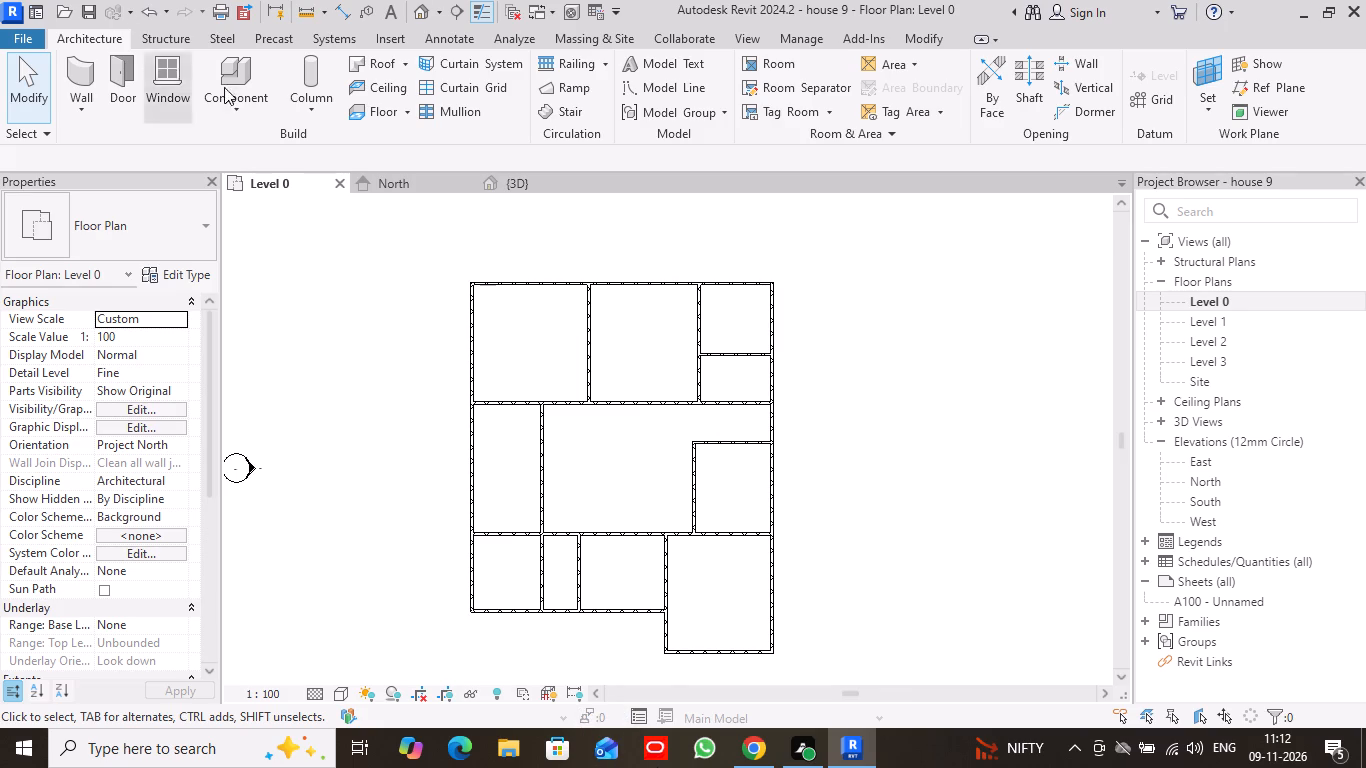
click(396, 108)
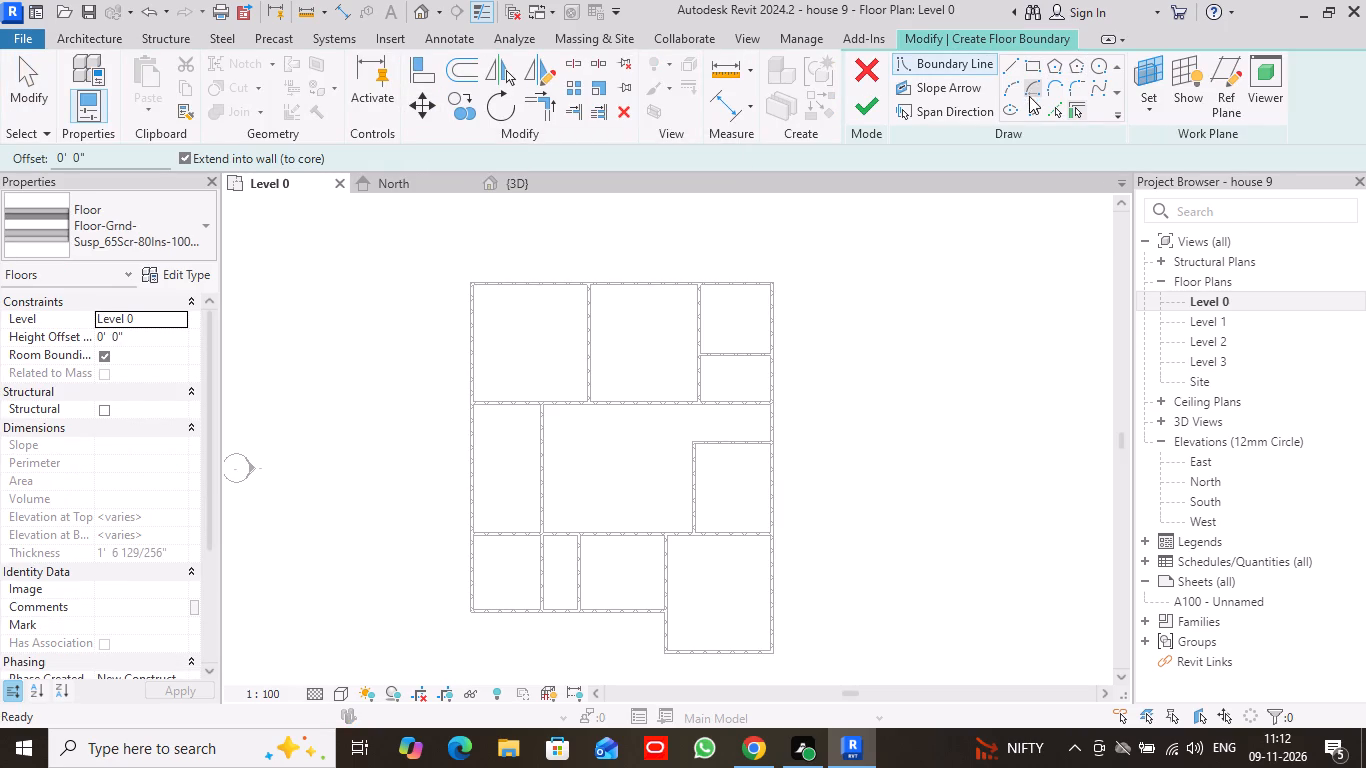
click(1052, 107)
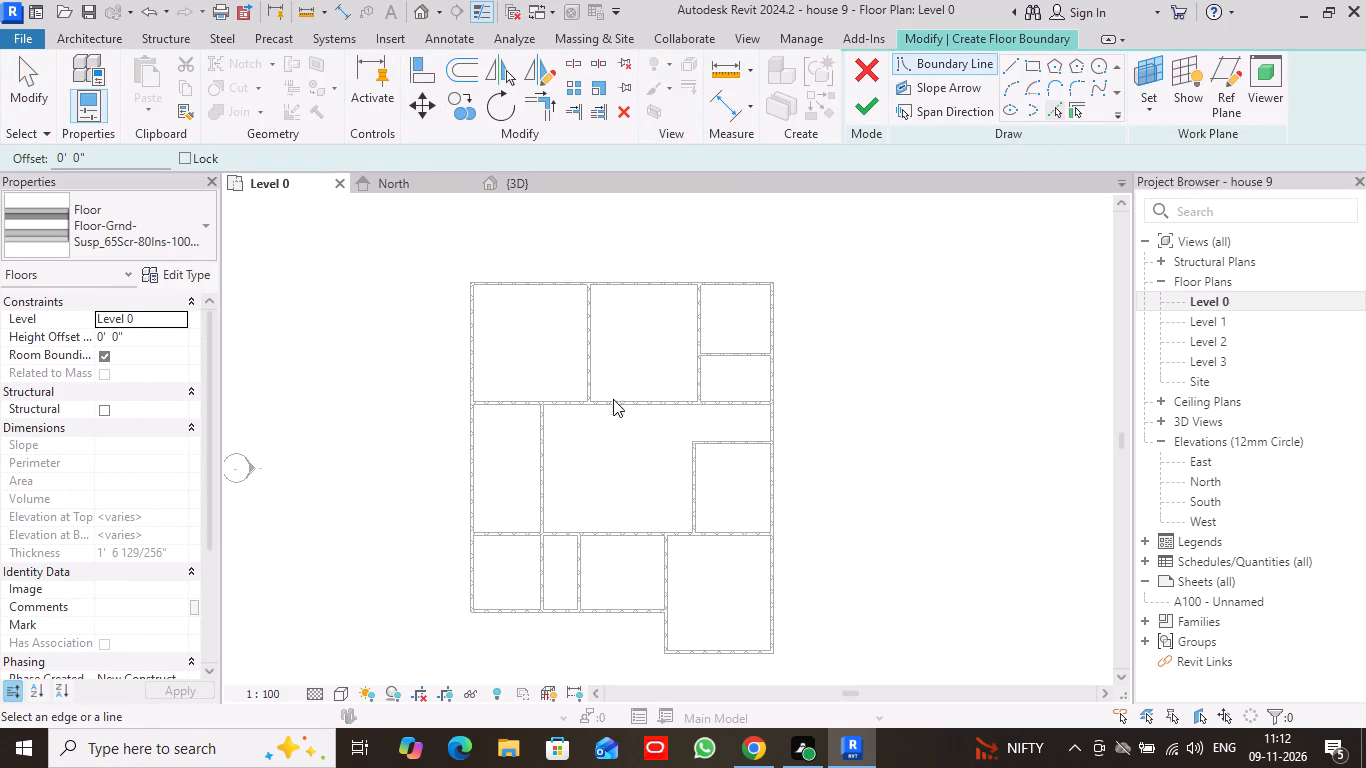
click(613, 276)
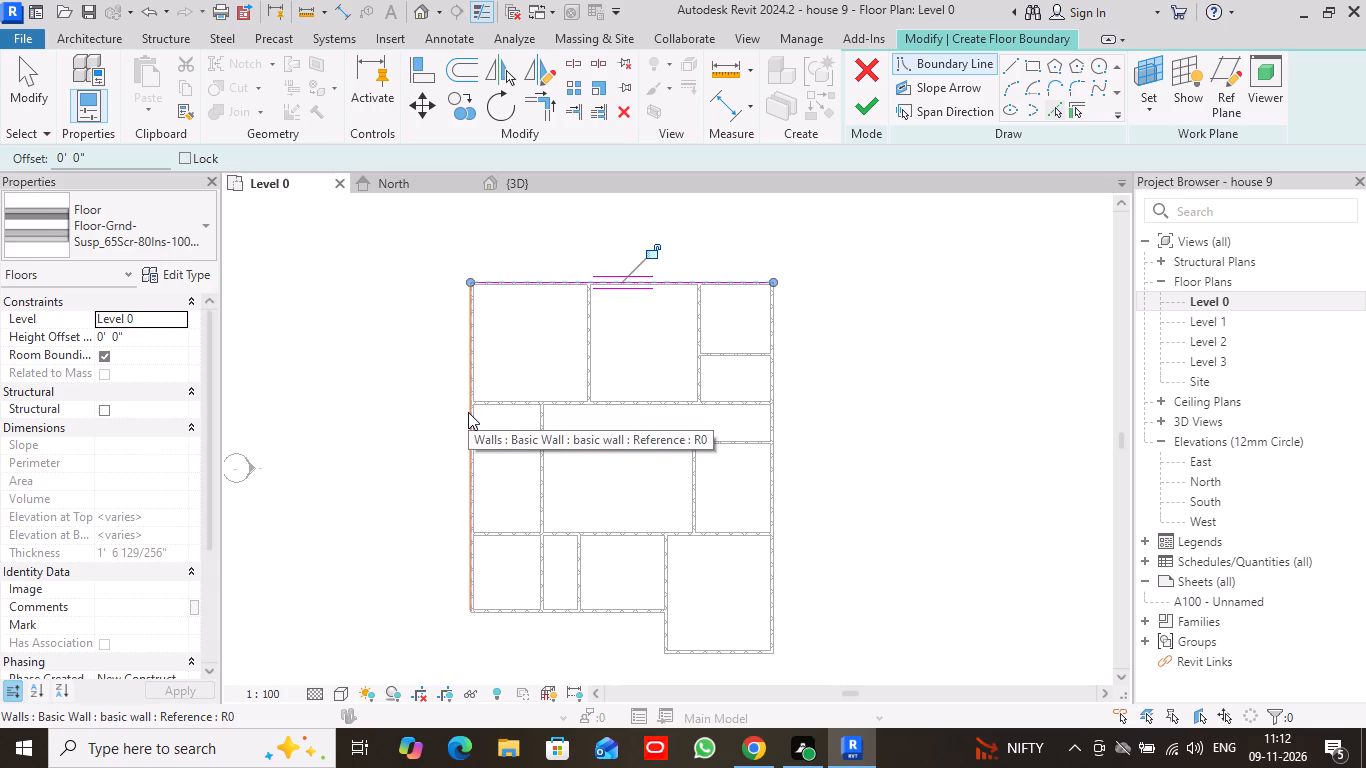
click(468, 412)
click(583, 613)
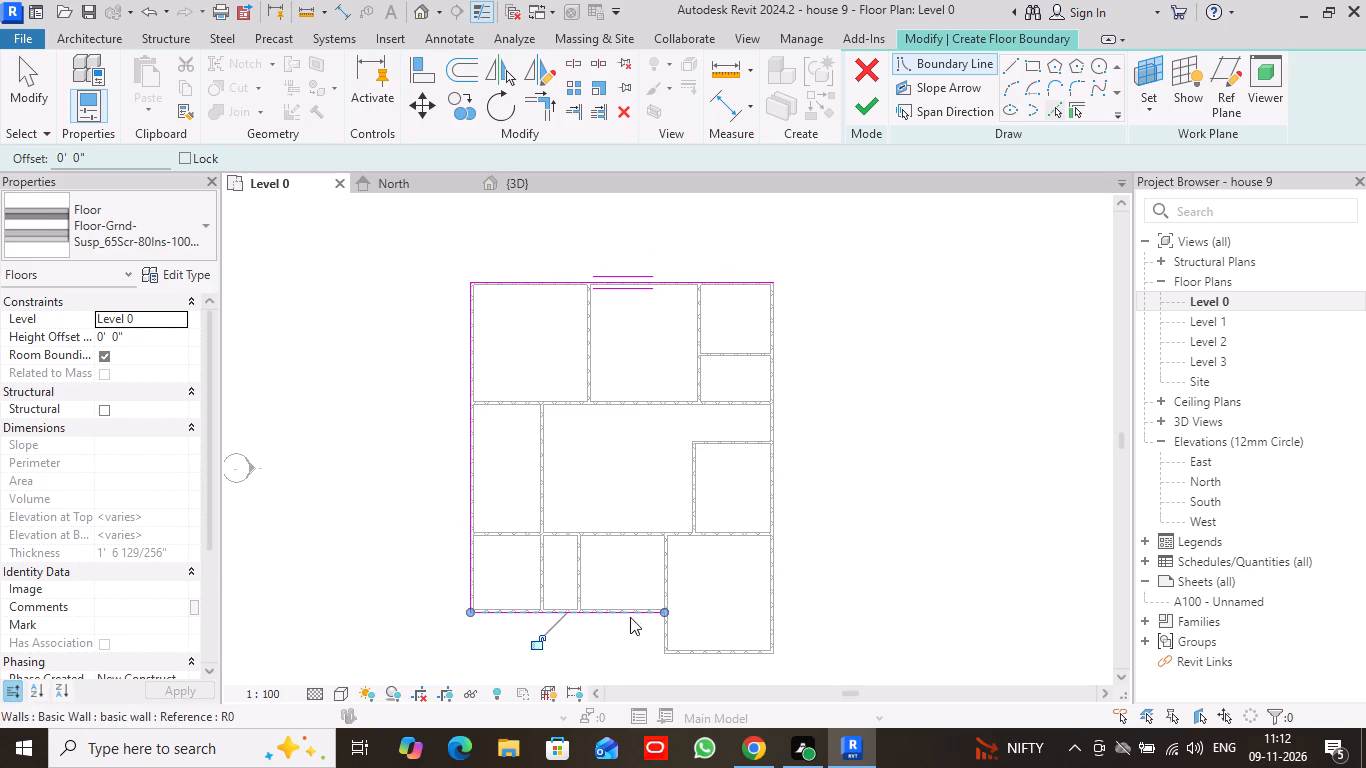
scroll(657, 638, up, 5)
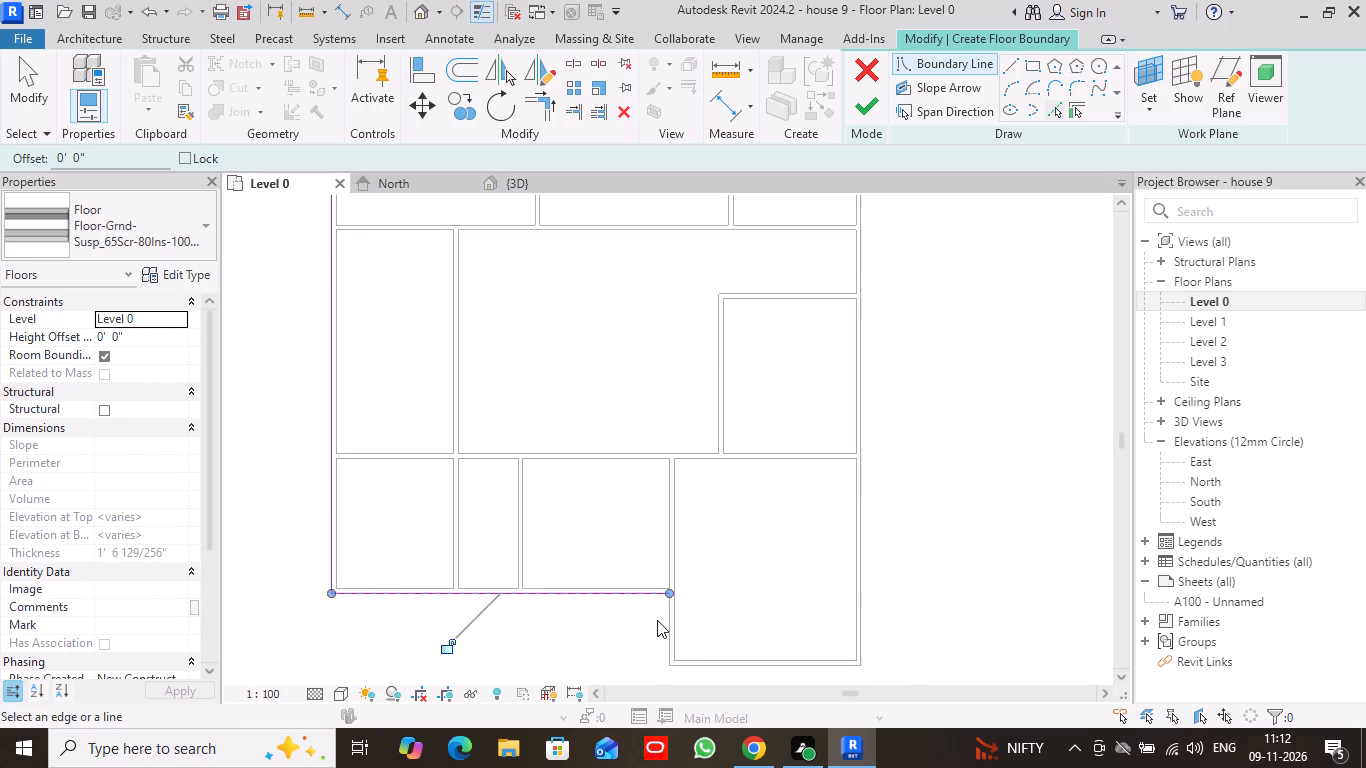
scroll(655, 609, up, 3)
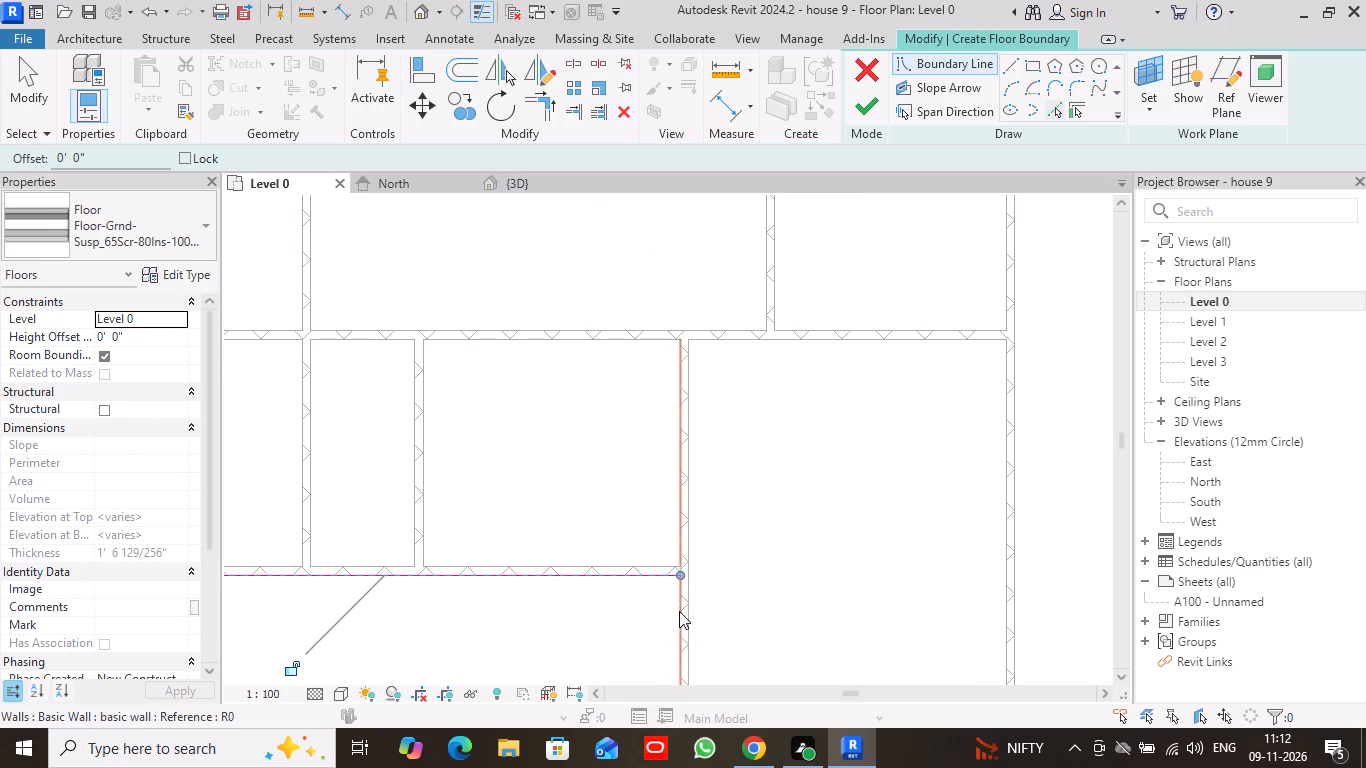
click(679, 611)
scroll(744, 591, down, 3)
middle_drag(758, 607, 598, 451)
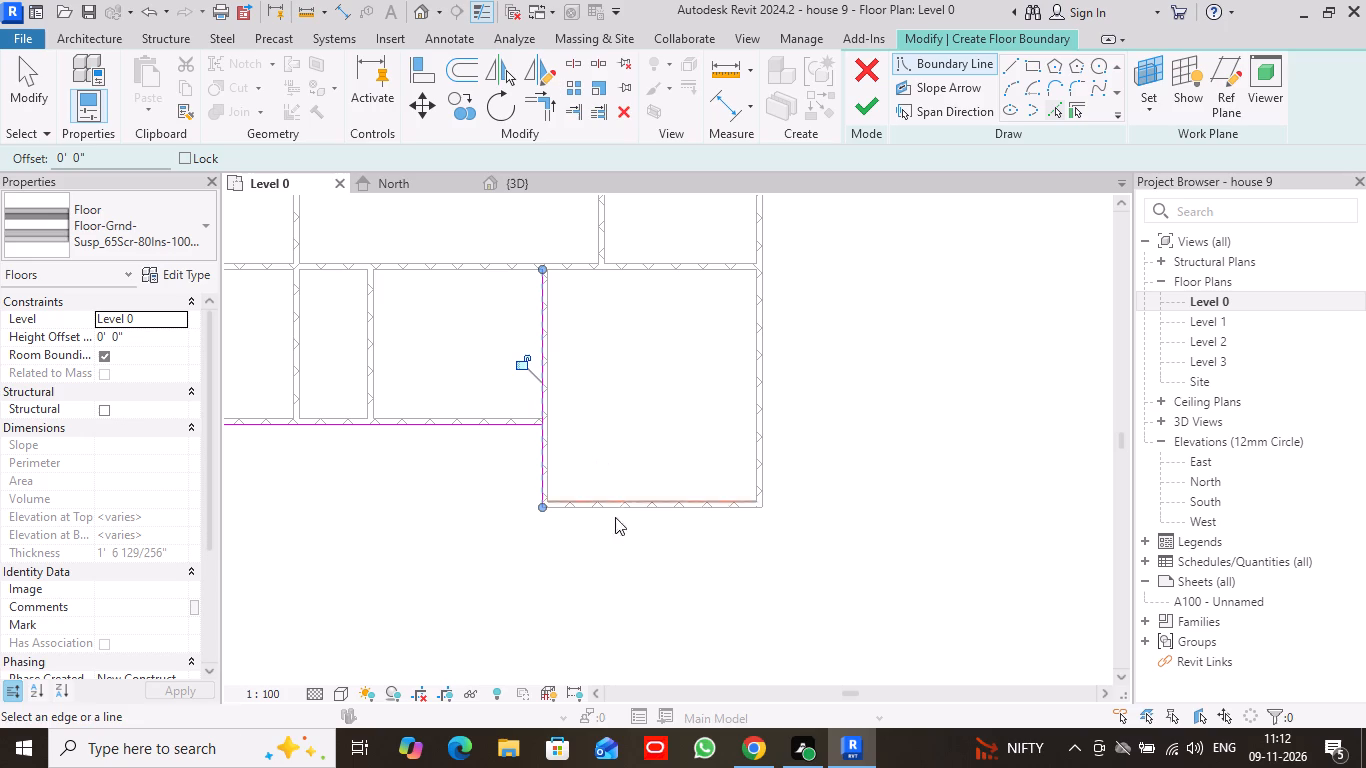
click(669, 512)
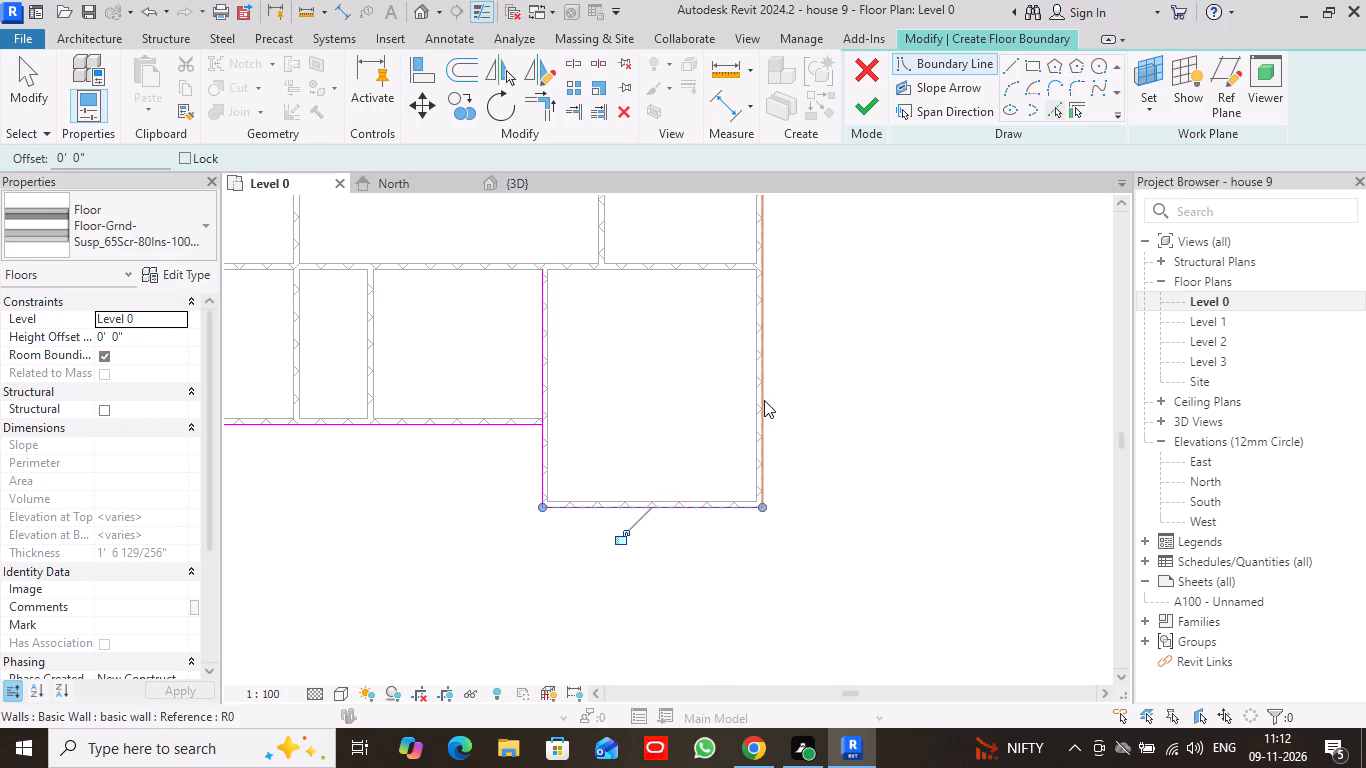
click(764, 400)
Trim the south boundary line and the projection's west line to a corner, and finish the building floor.
scroll(833, 287, down, 5)
middle_drag(853, 247, 853, 522)
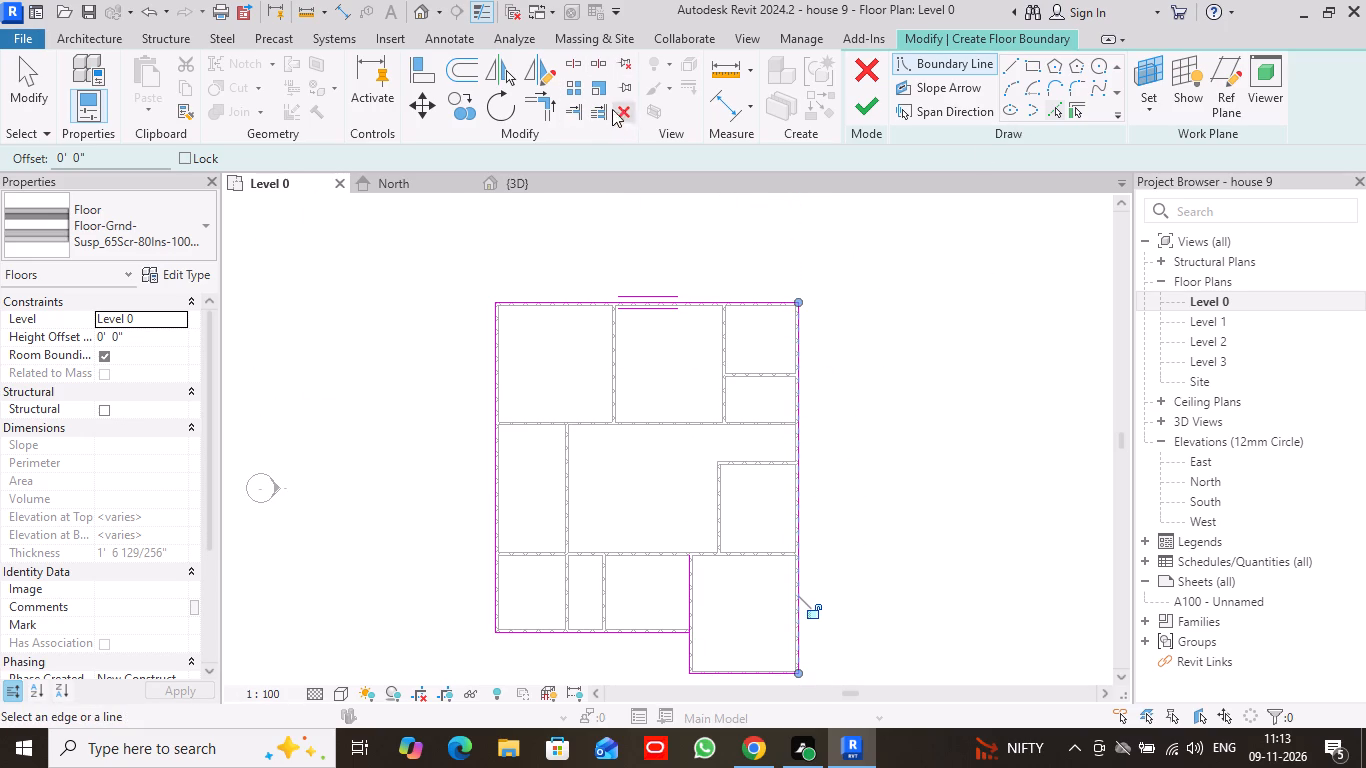
click(548, 106)
middle_drag(713, 610, 685, 384)
click(640, 404)
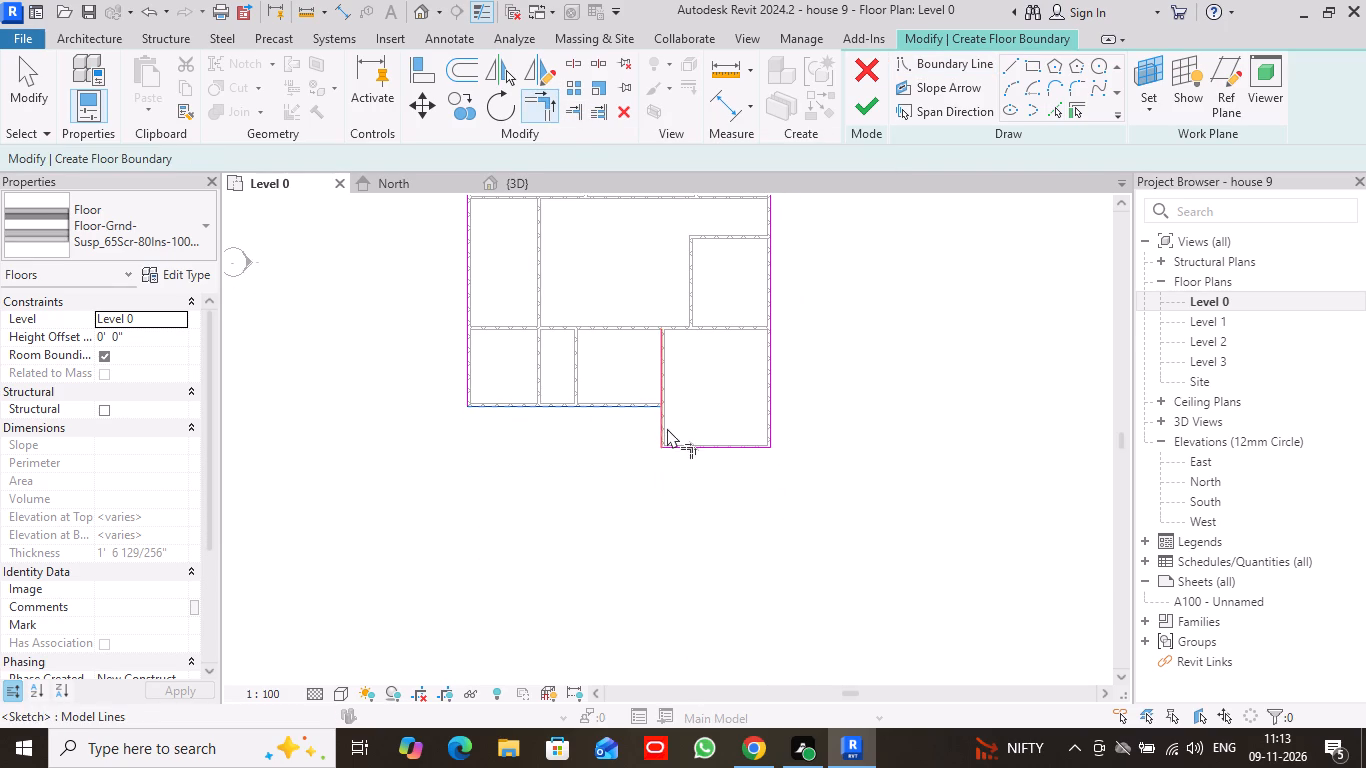
click(660, 432)
scroll(707, 383, down, 3)
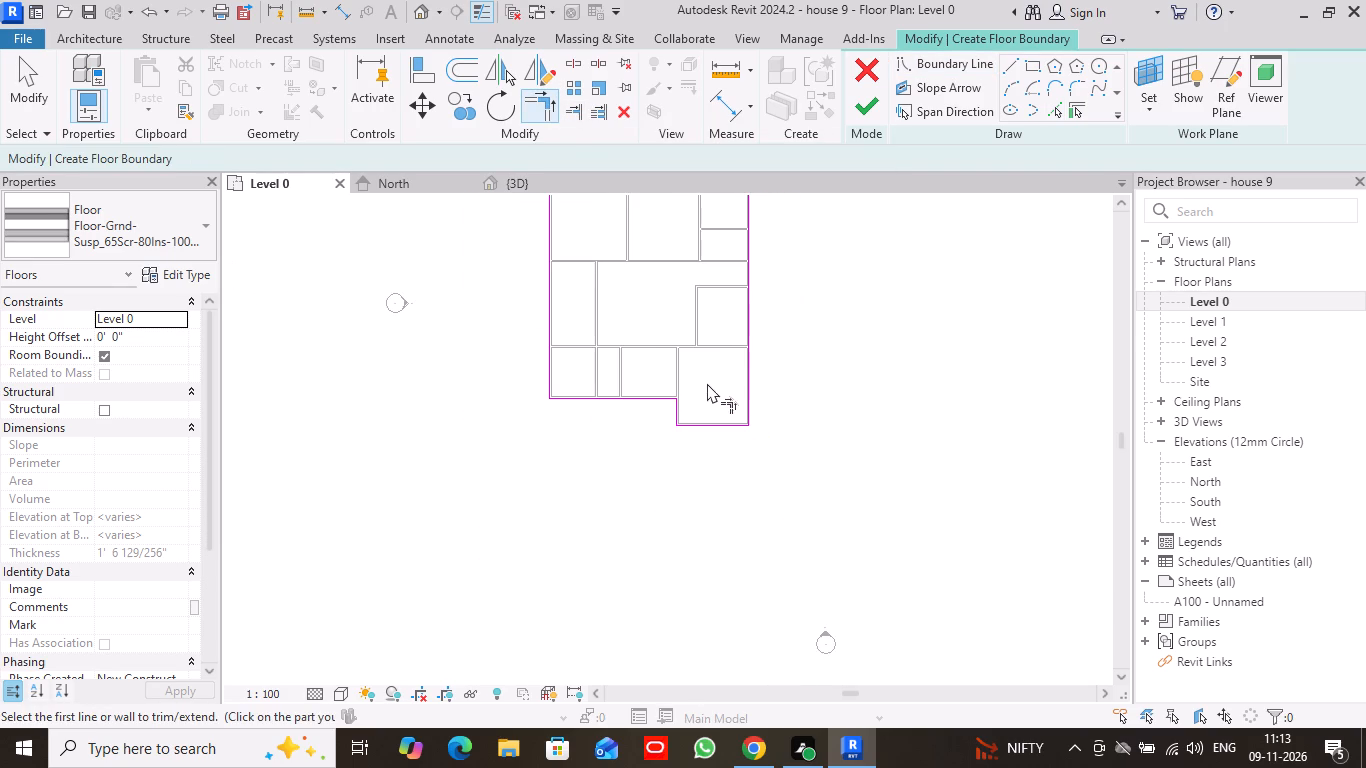
click(863, 108)
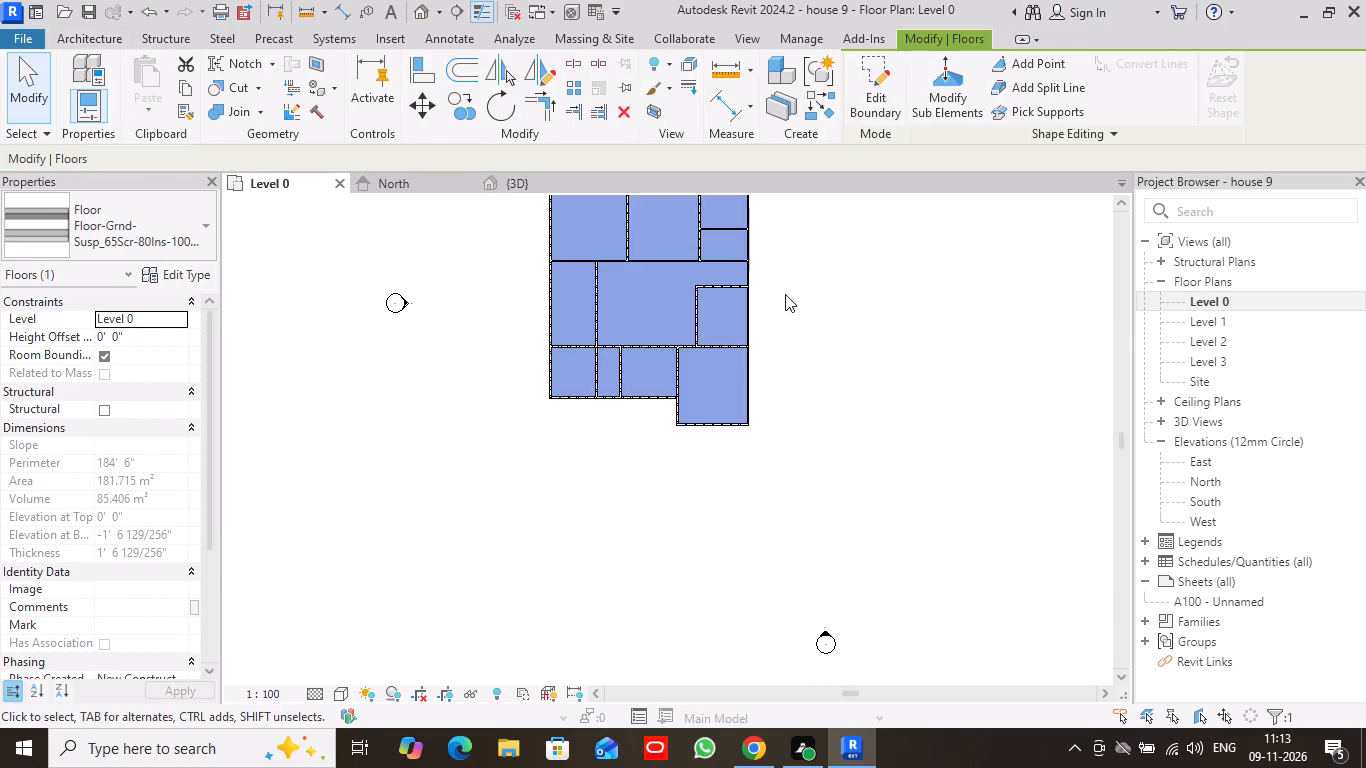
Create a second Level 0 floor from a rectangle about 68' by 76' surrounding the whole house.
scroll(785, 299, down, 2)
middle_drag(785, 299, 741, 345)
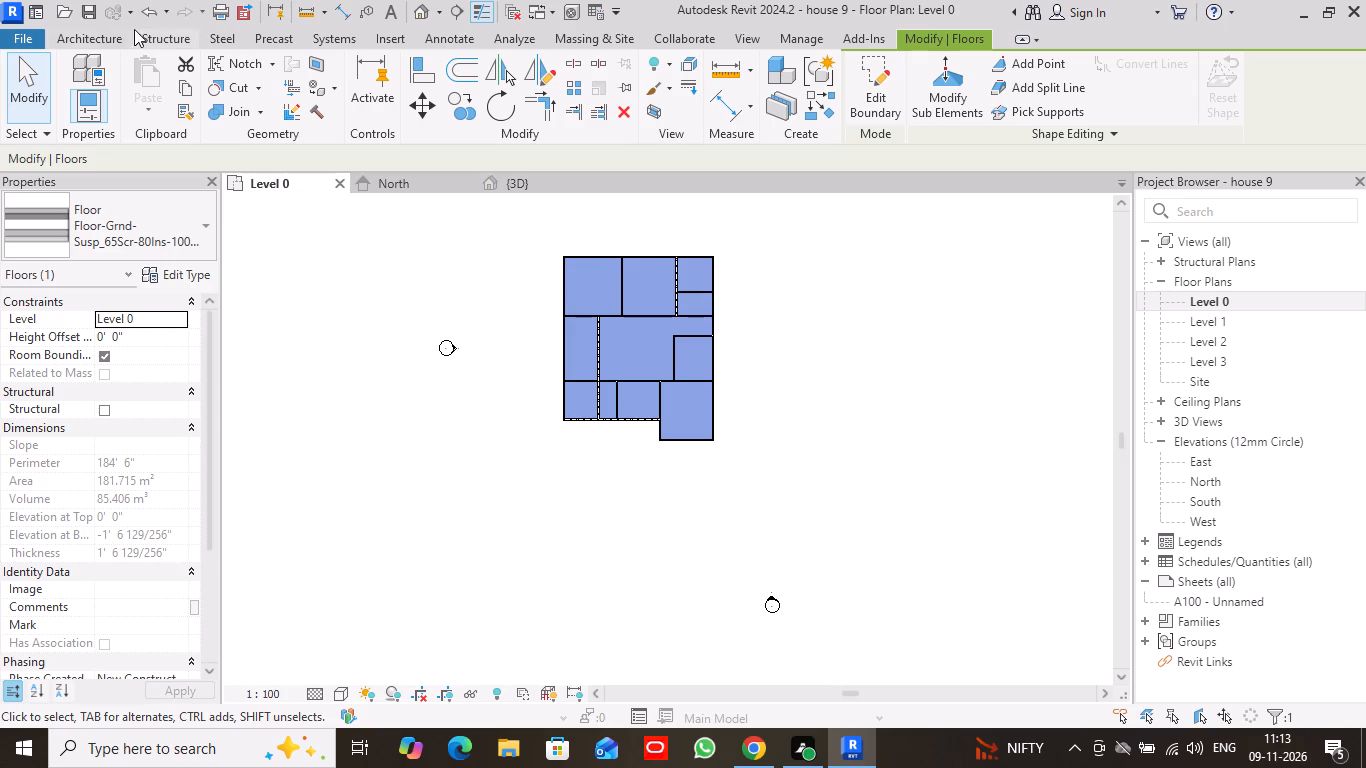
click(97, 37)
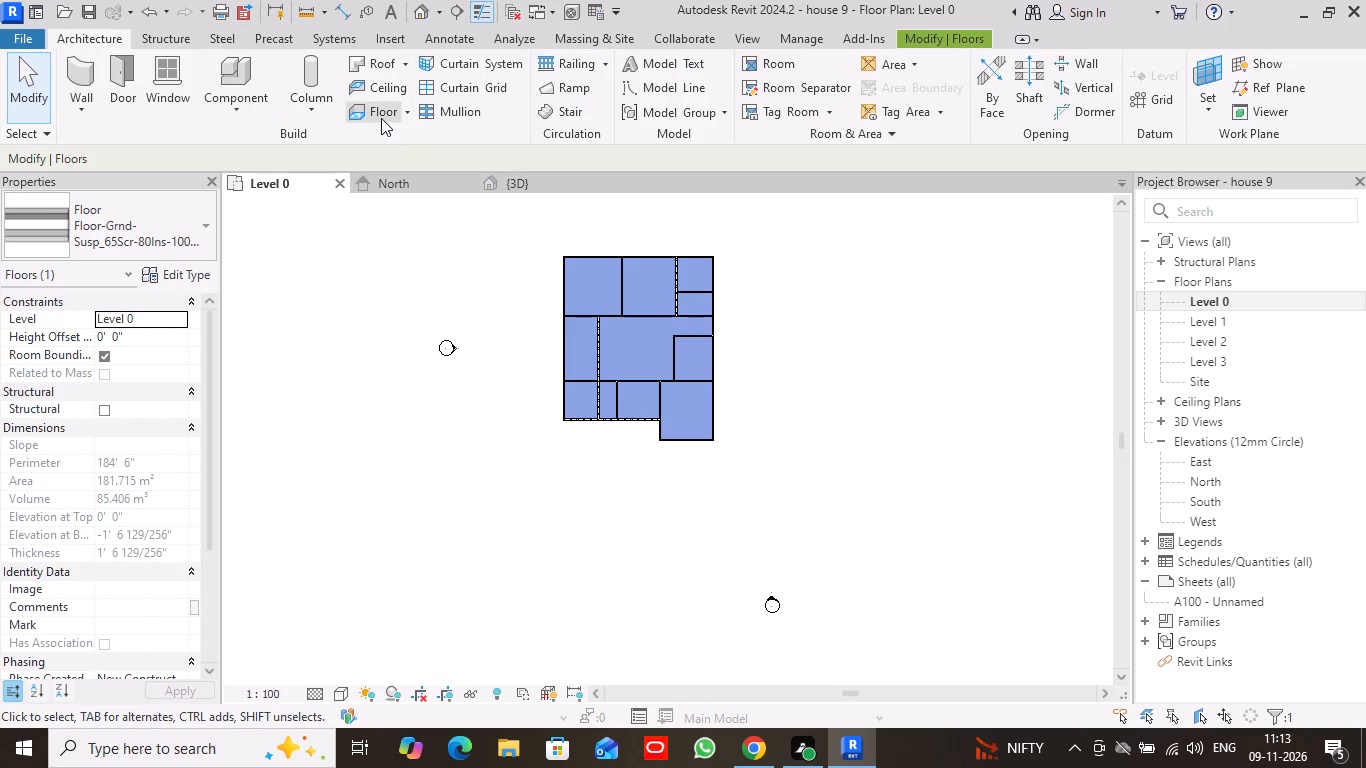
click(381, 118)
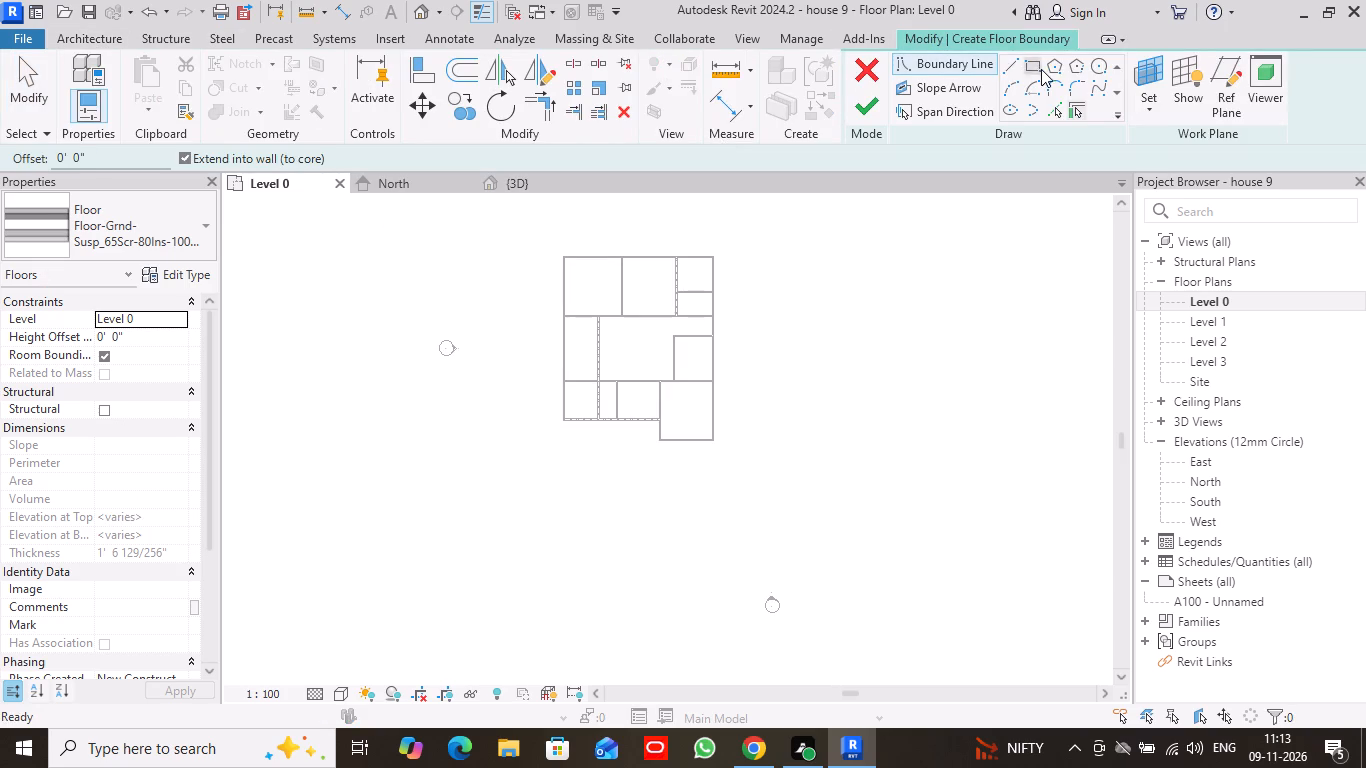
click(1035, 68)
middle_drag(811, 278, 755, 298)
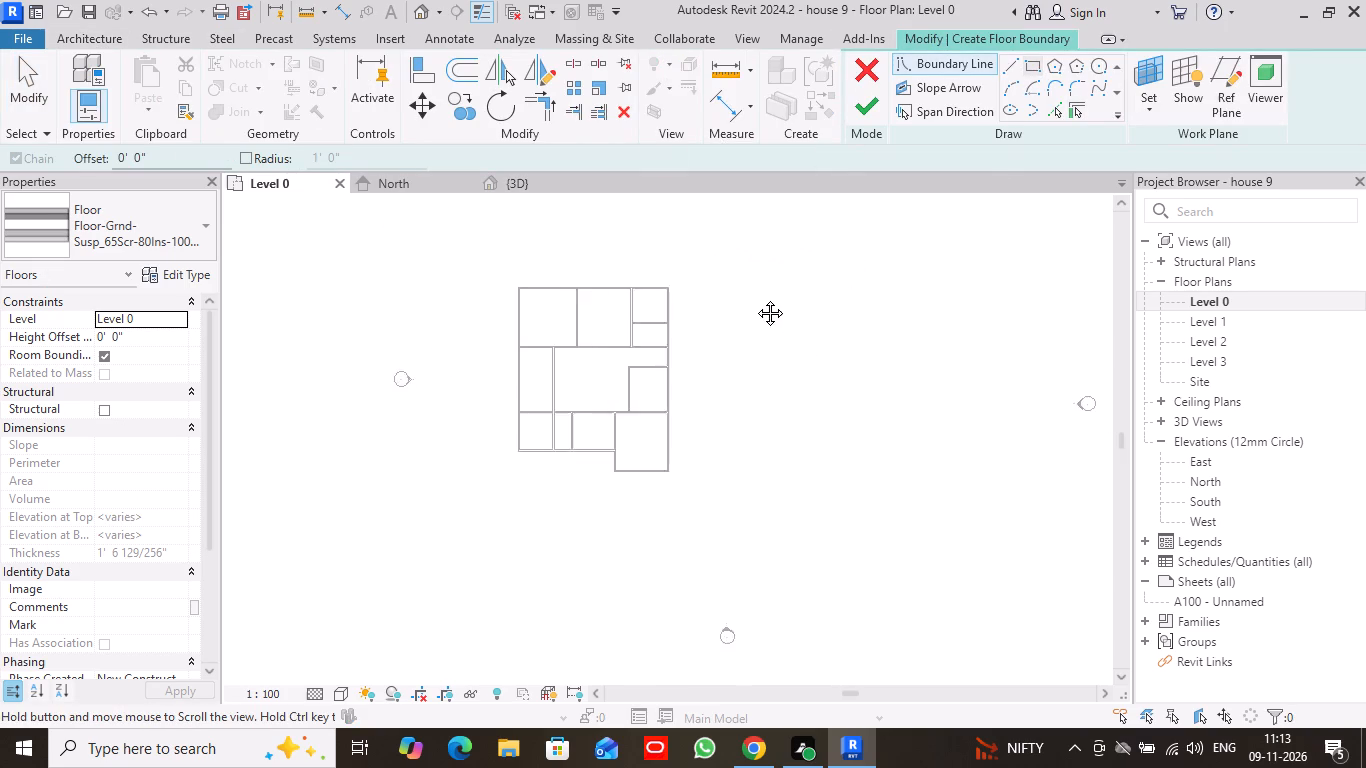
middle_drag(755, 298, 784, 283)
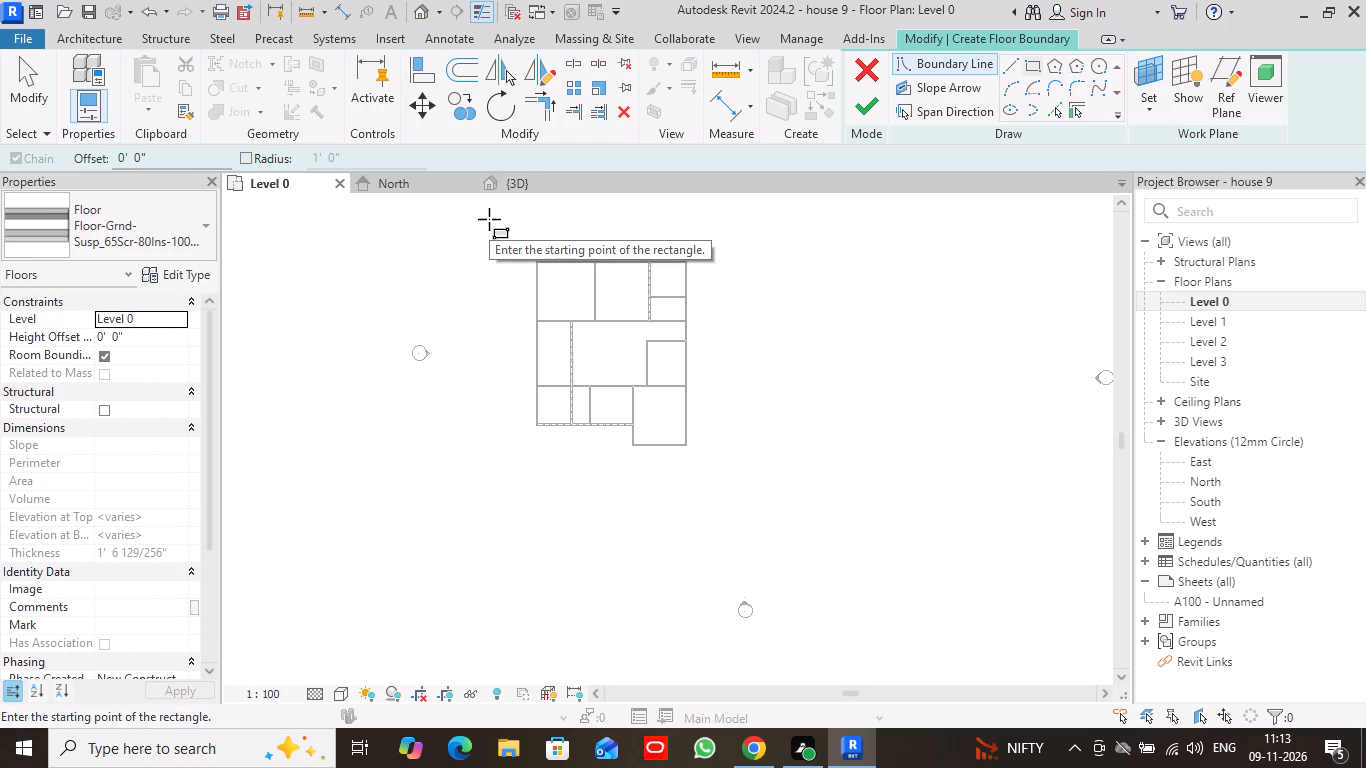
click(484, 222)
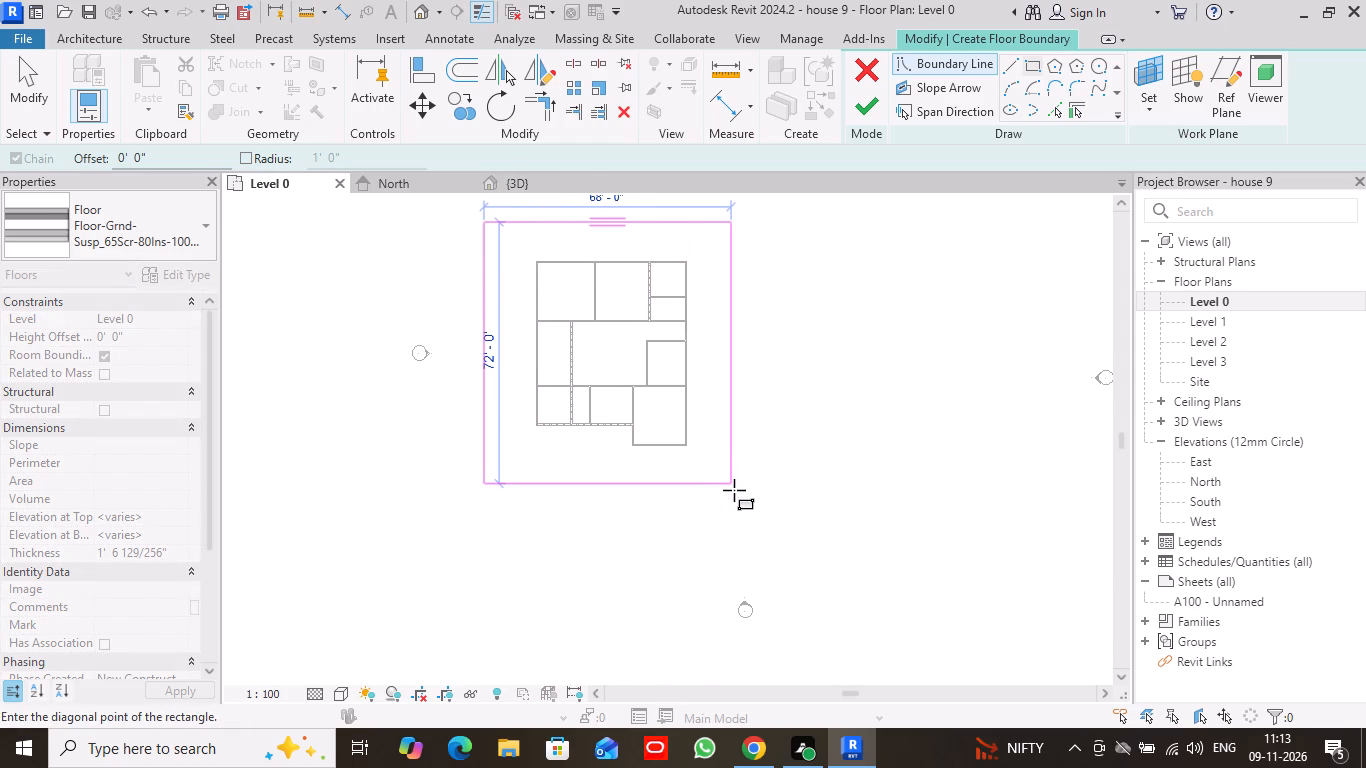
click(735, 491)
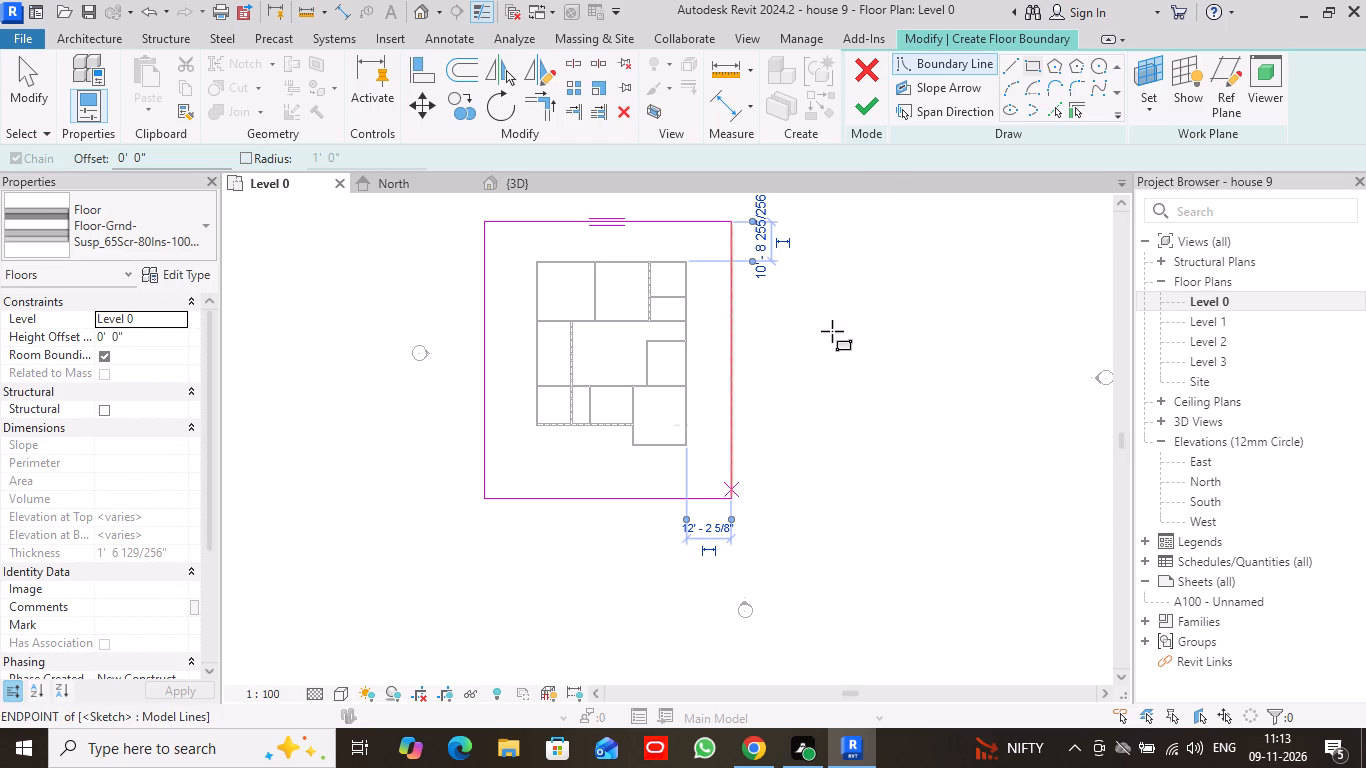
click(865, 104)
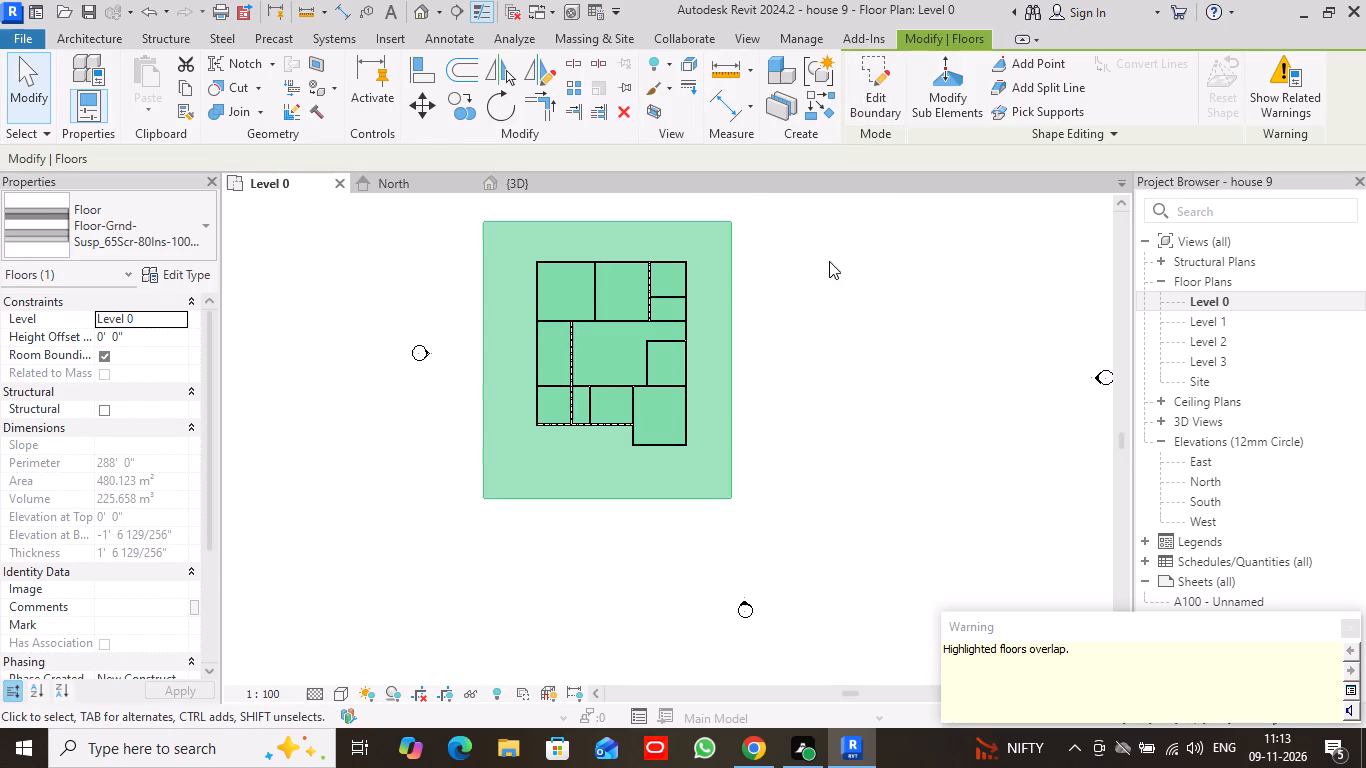
Examine the rectangular floor around the house in the 3D view from a higher angle.
click(514, 181)
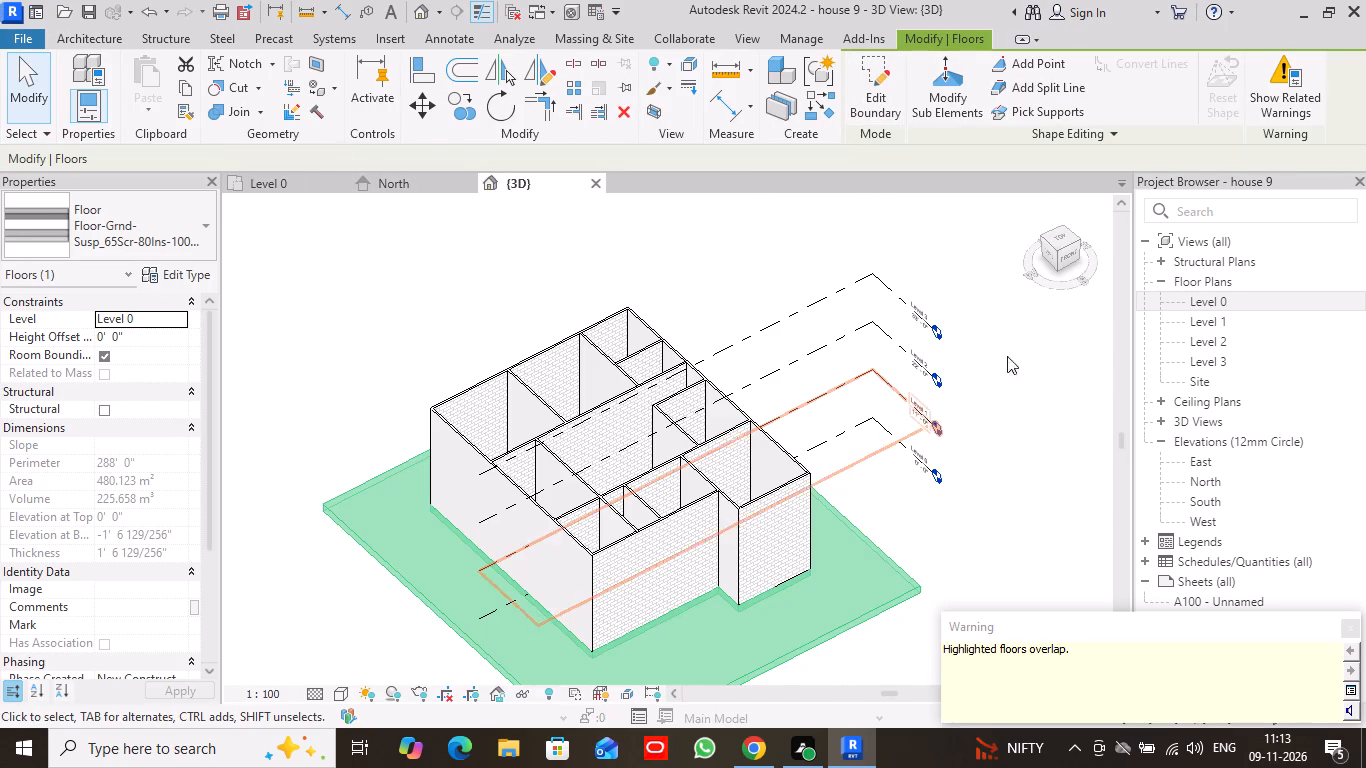
drag(1081, 238, 1075, 244)
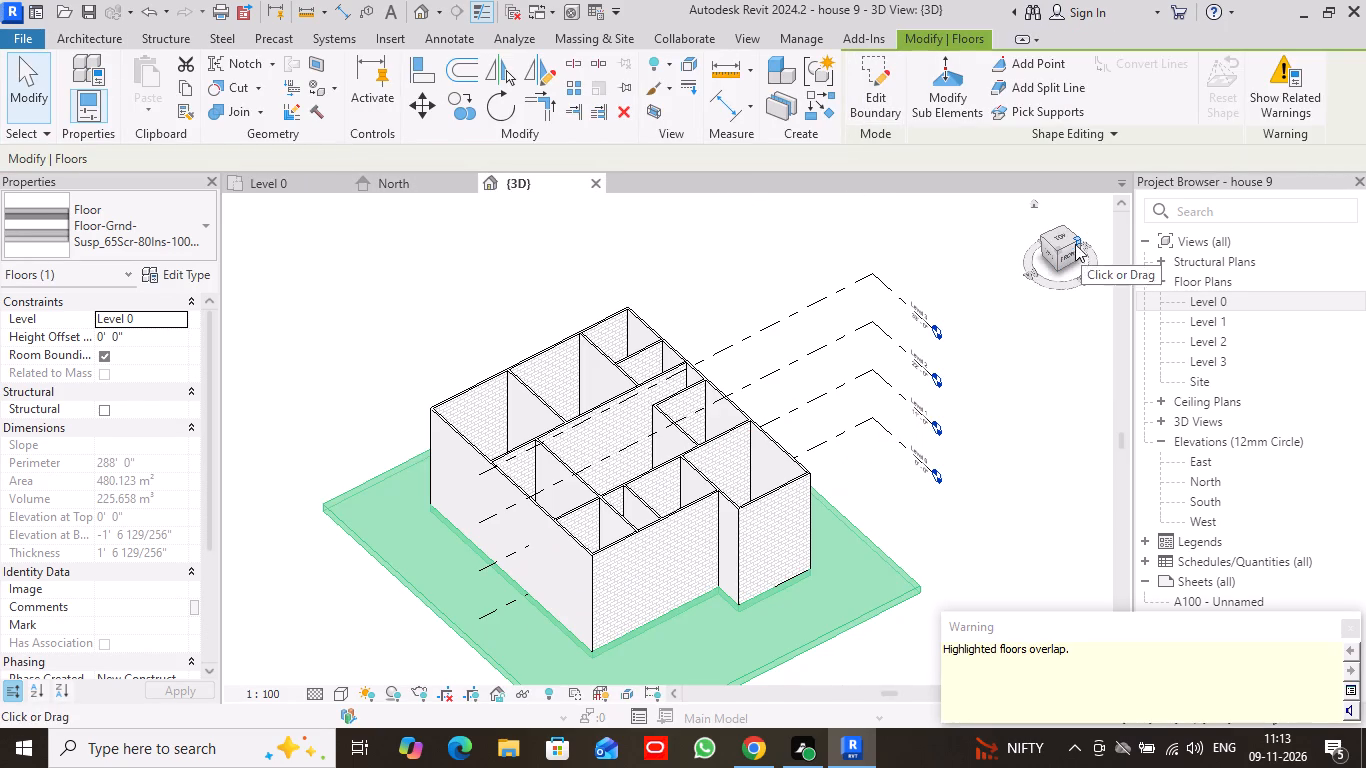
drag(1075, 244, 1039, 267)
middle_drag(891, 582, 882, 477)
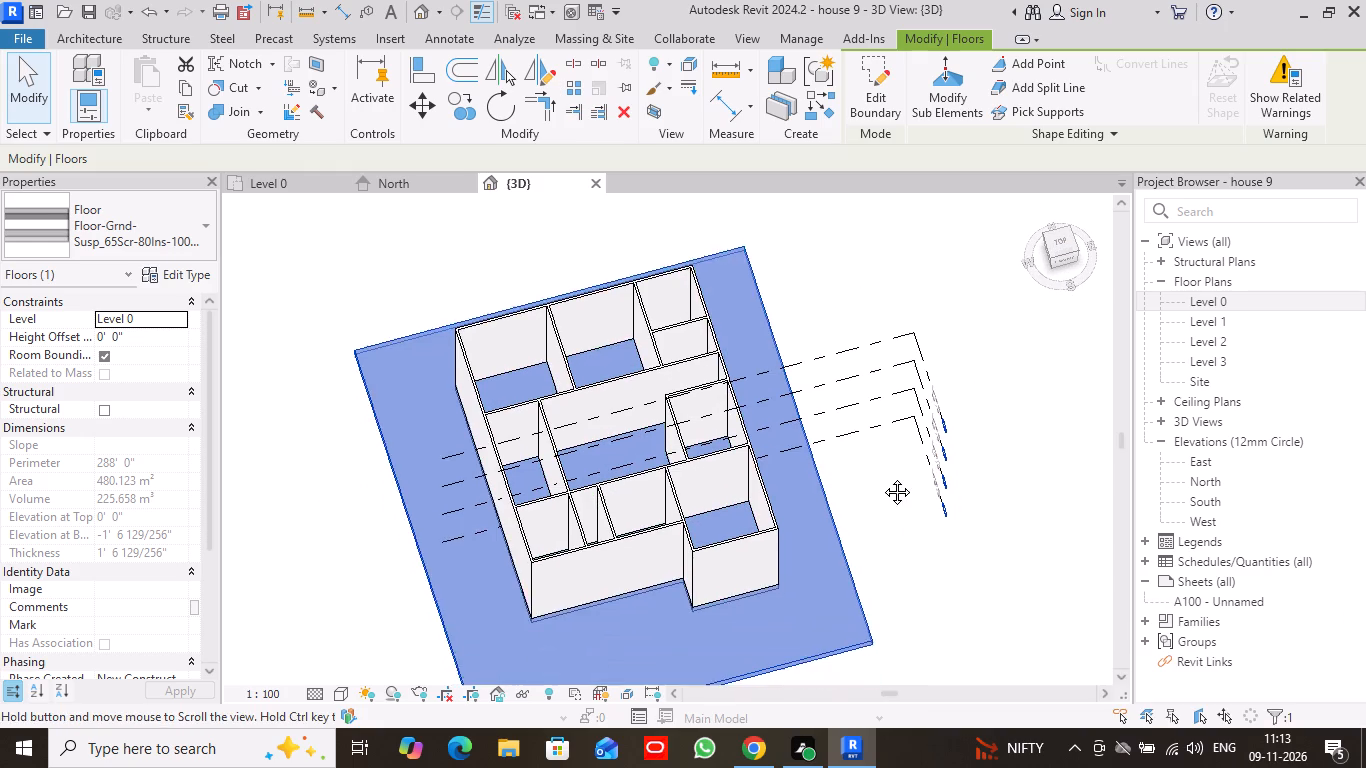
middle_drag(882, 477, 882, 367)
click(946, 435)
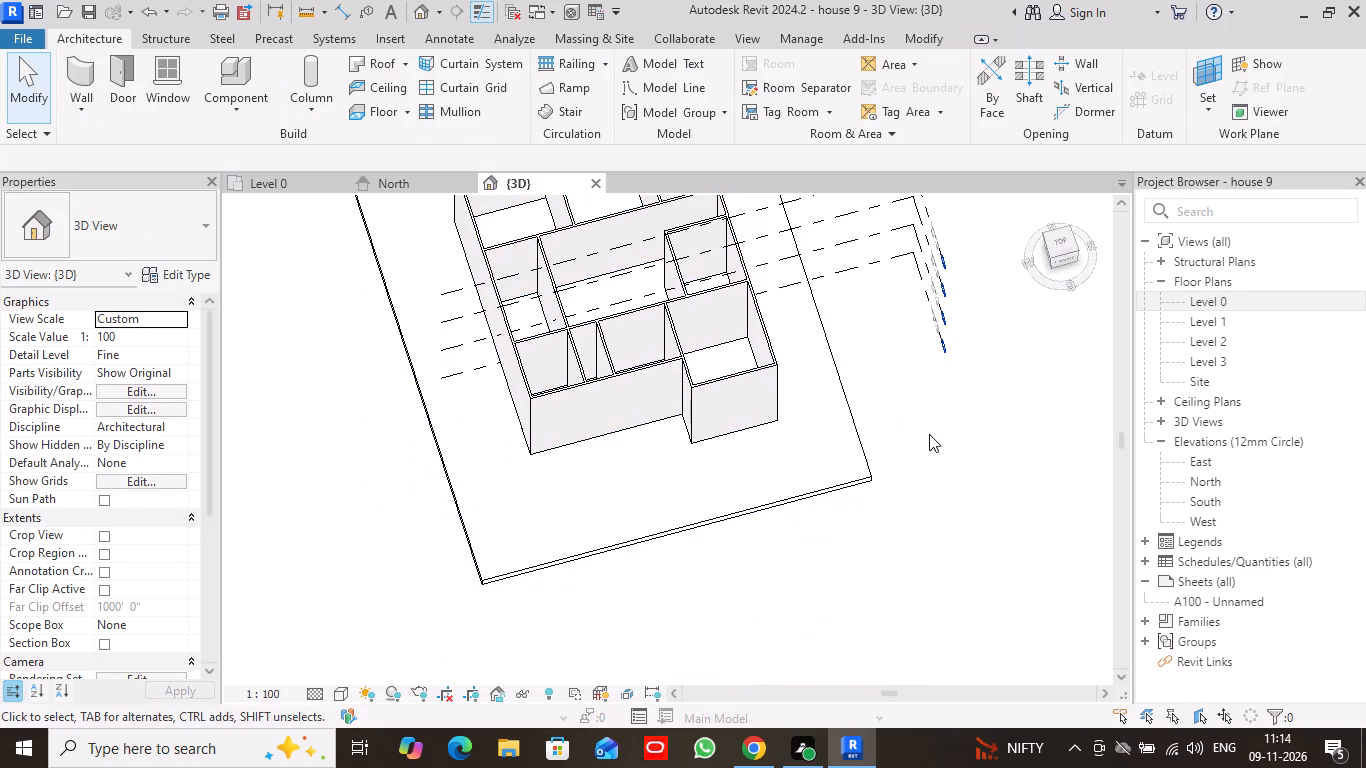
middle_drag(909, 387, 904, 427)
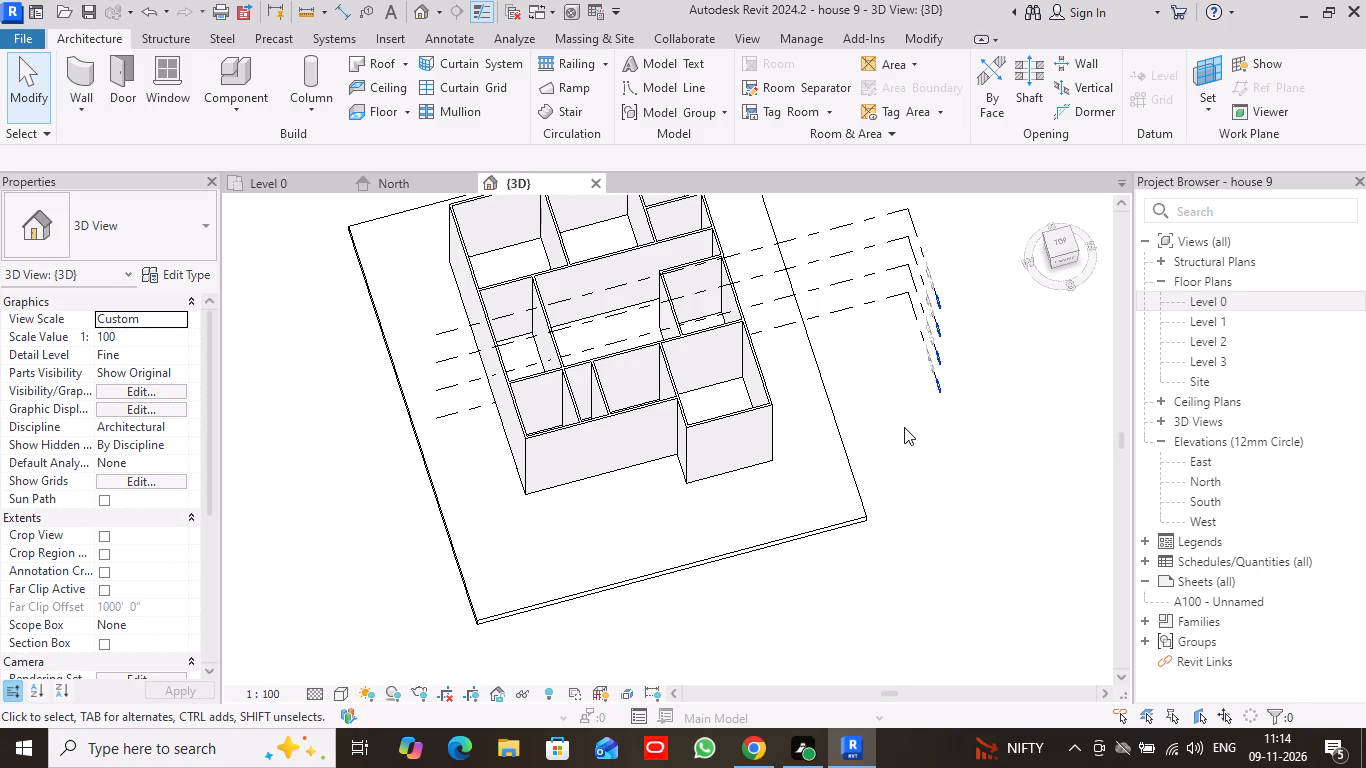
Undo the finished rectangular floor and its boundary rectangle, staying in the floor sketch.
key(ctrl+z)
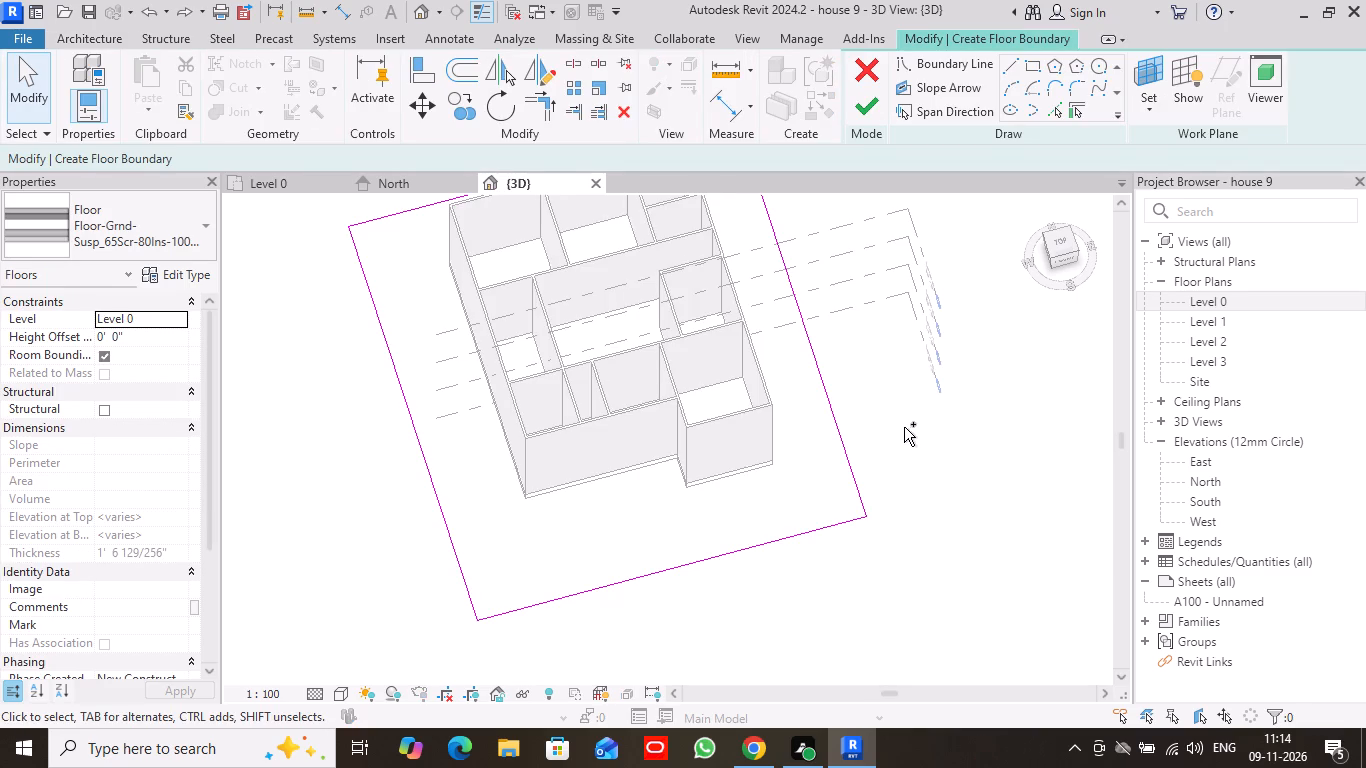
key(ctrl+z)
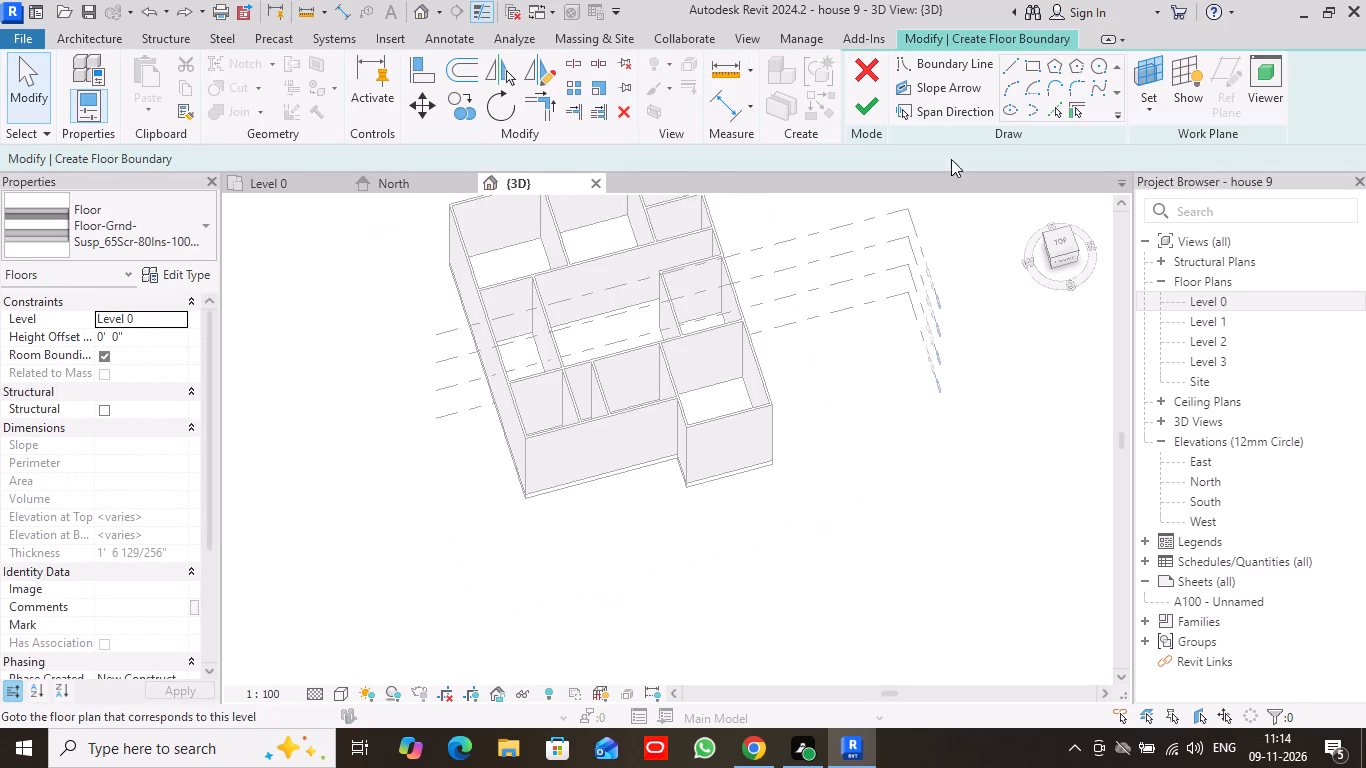
Draw a rectangular floor boundary about 68' by 80' around the house on Level 0 and finish the floor.
click(1031, 63)
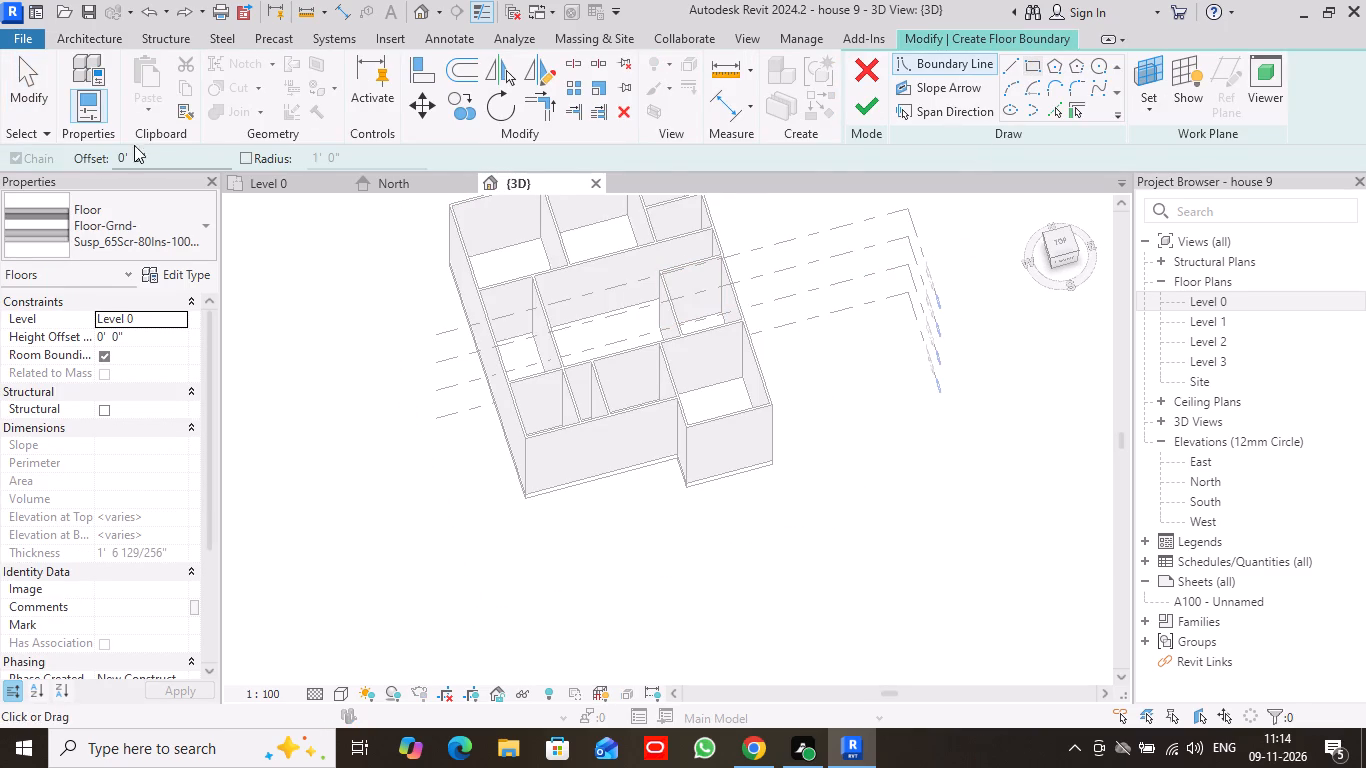
click(278, 184)
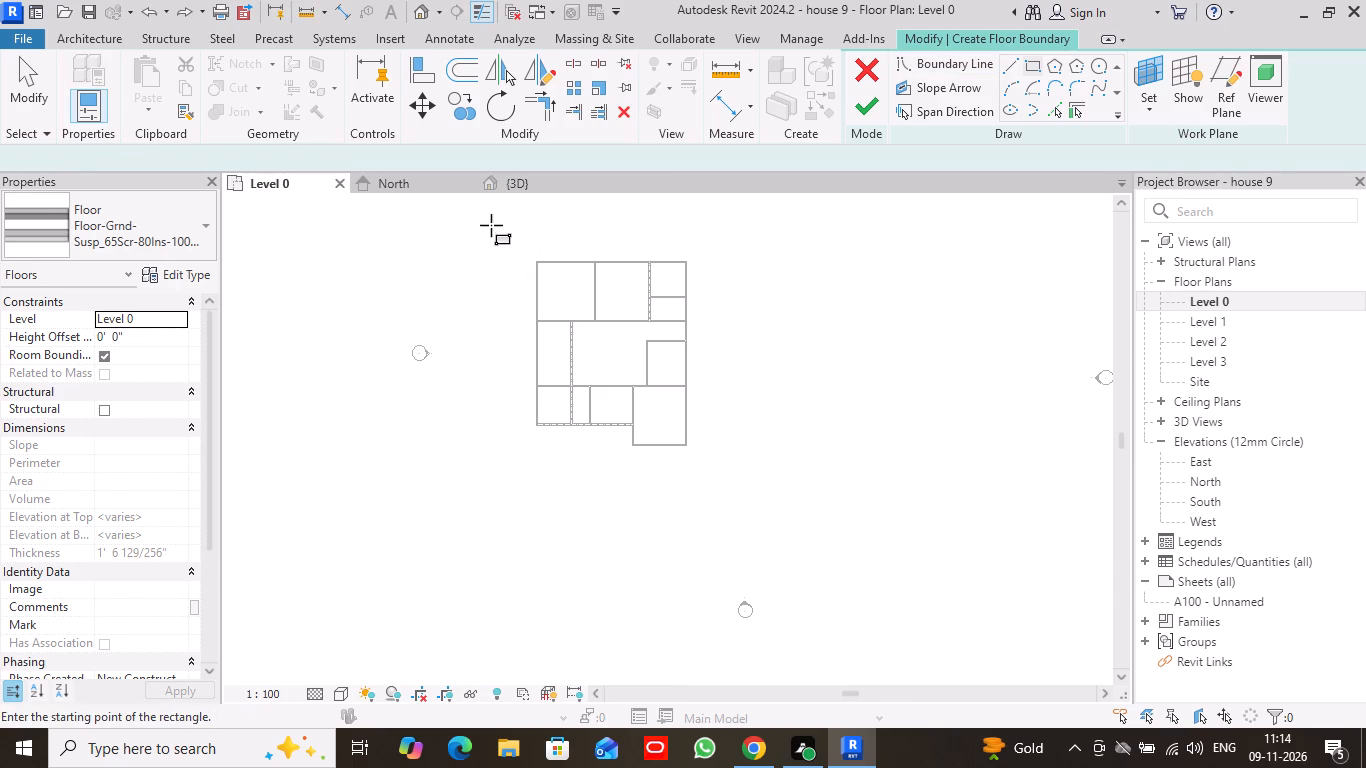
click(489, 221)
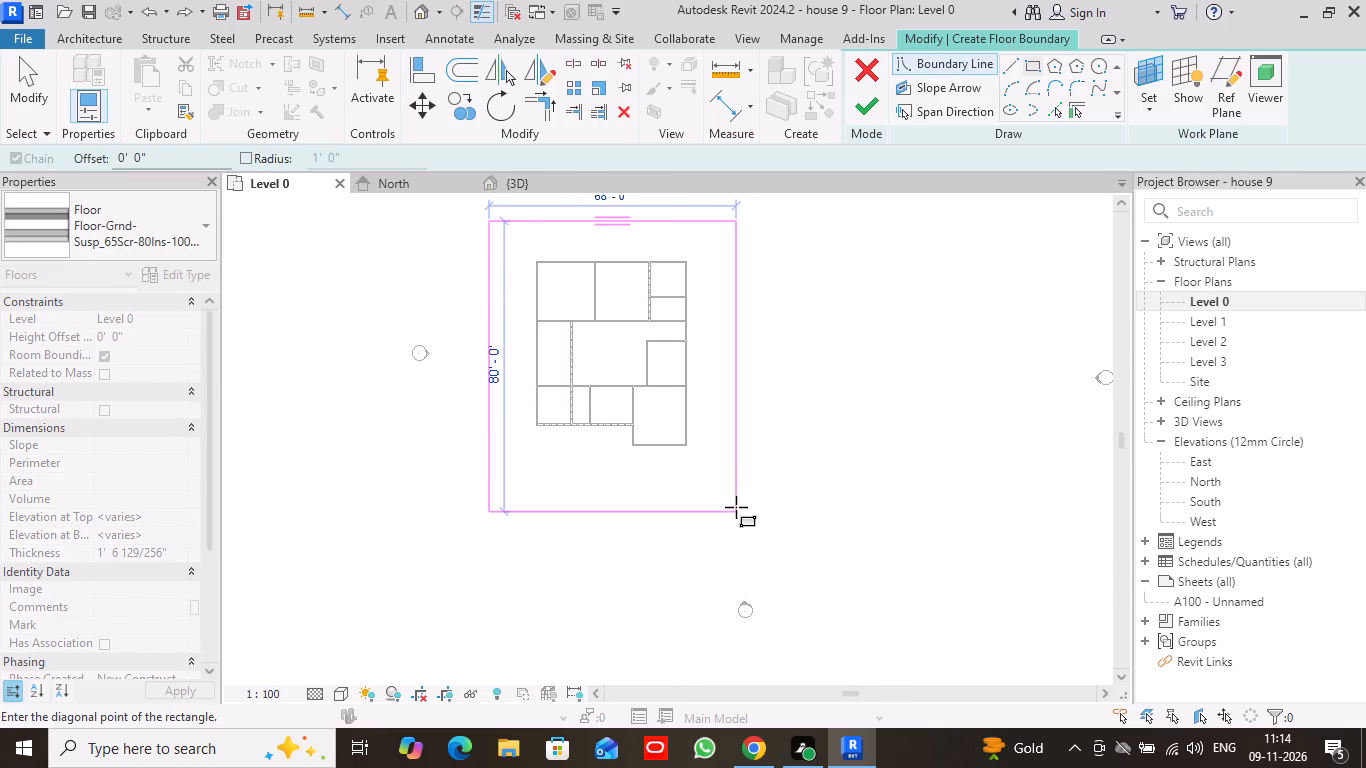
click(737, 510)
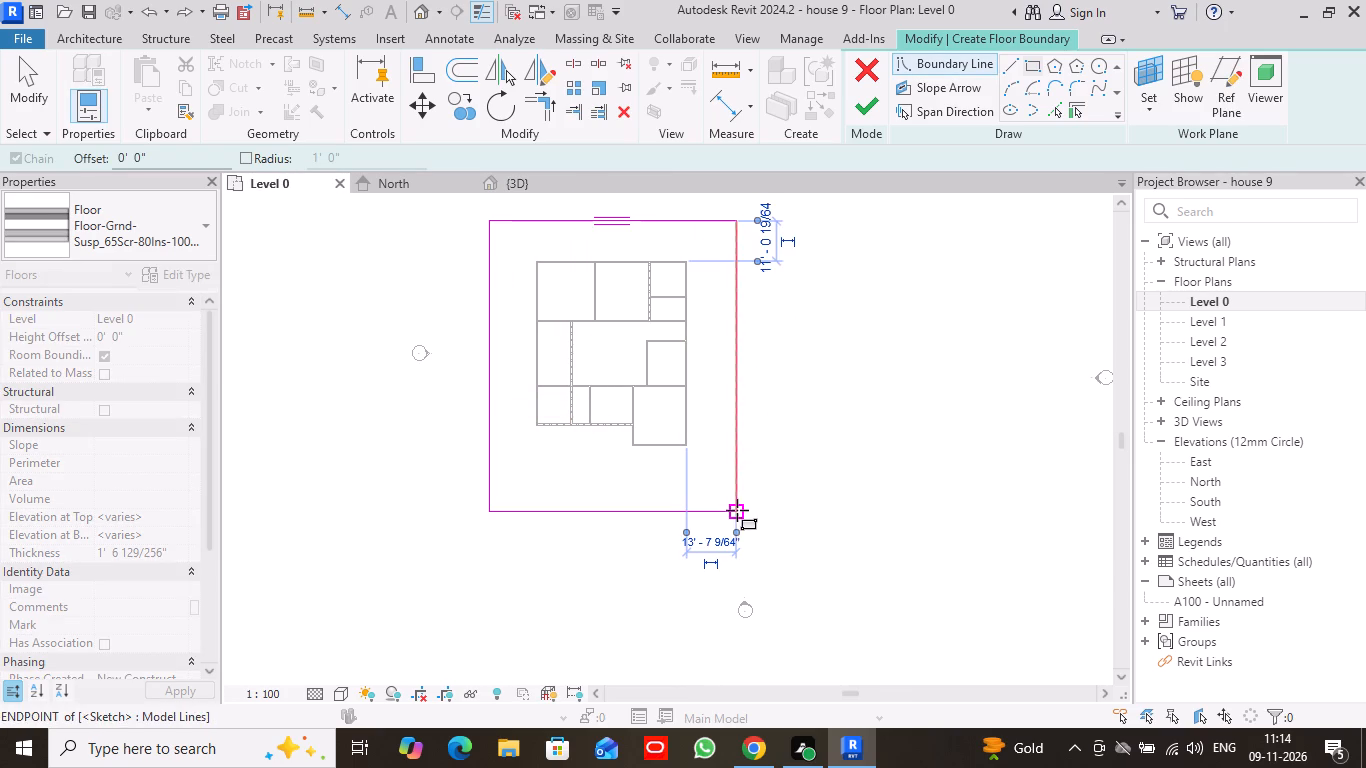
click(861, 106)
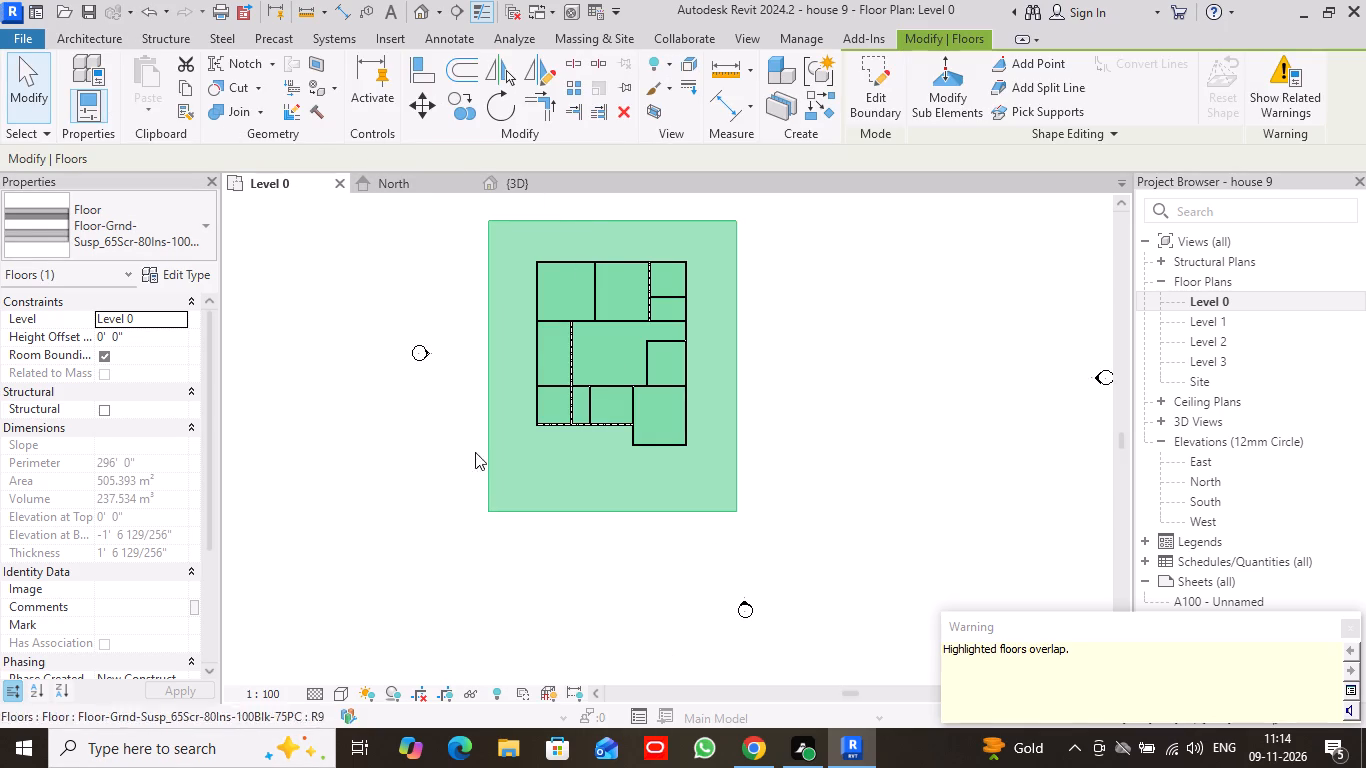
Check the redrawn surrounding floor in the 3D view with nothing selected.
click(515, 179)
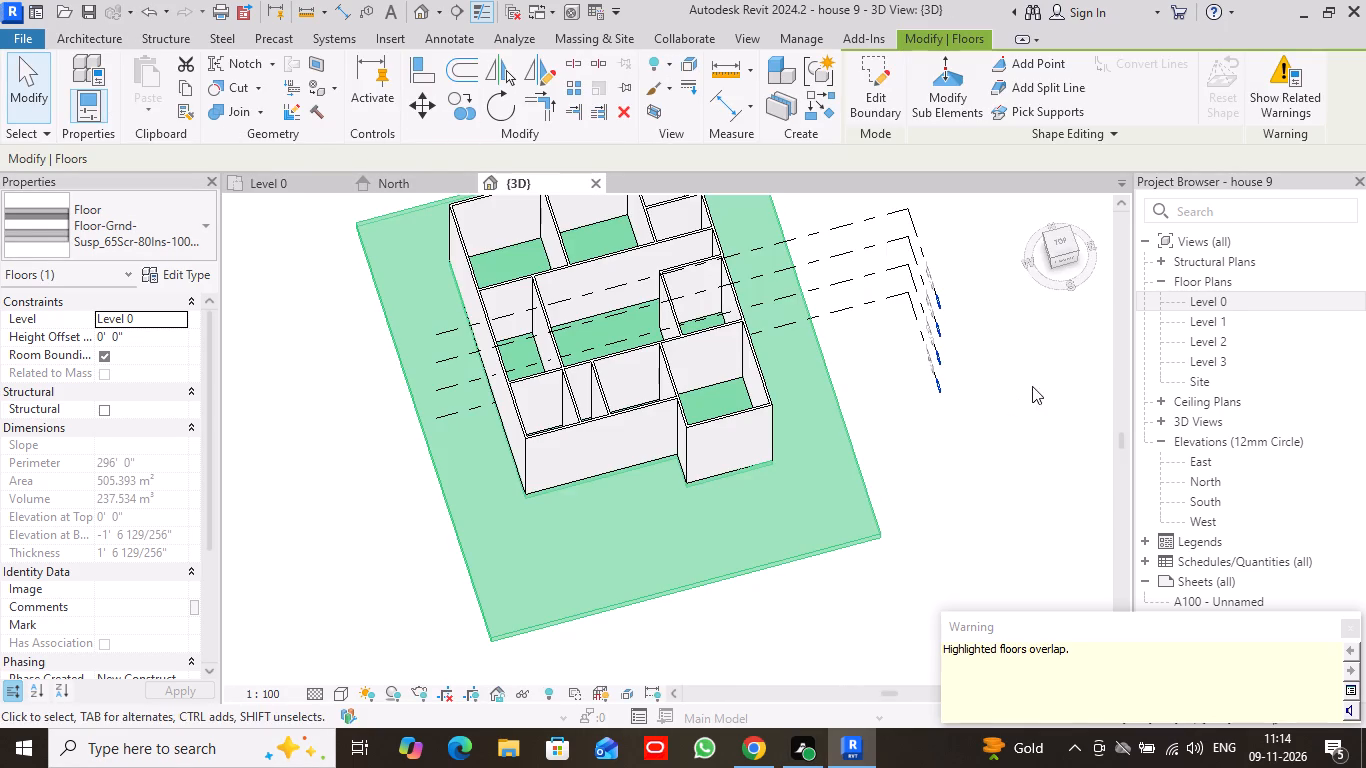
click(984, 486)
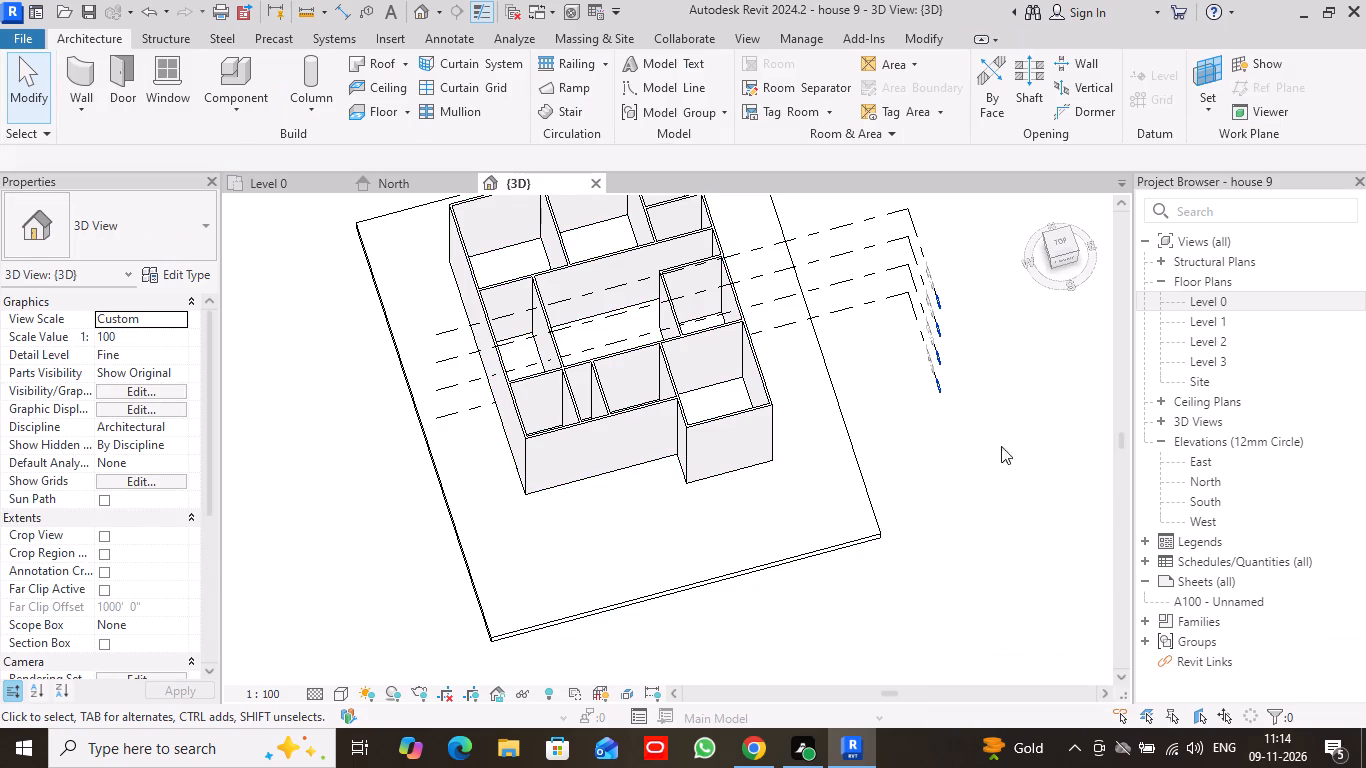
Open the boundary sketch of the floor surrounding the house for editing and show it in the Level 0 plan.
drag(1076, 251, 1053, 237)
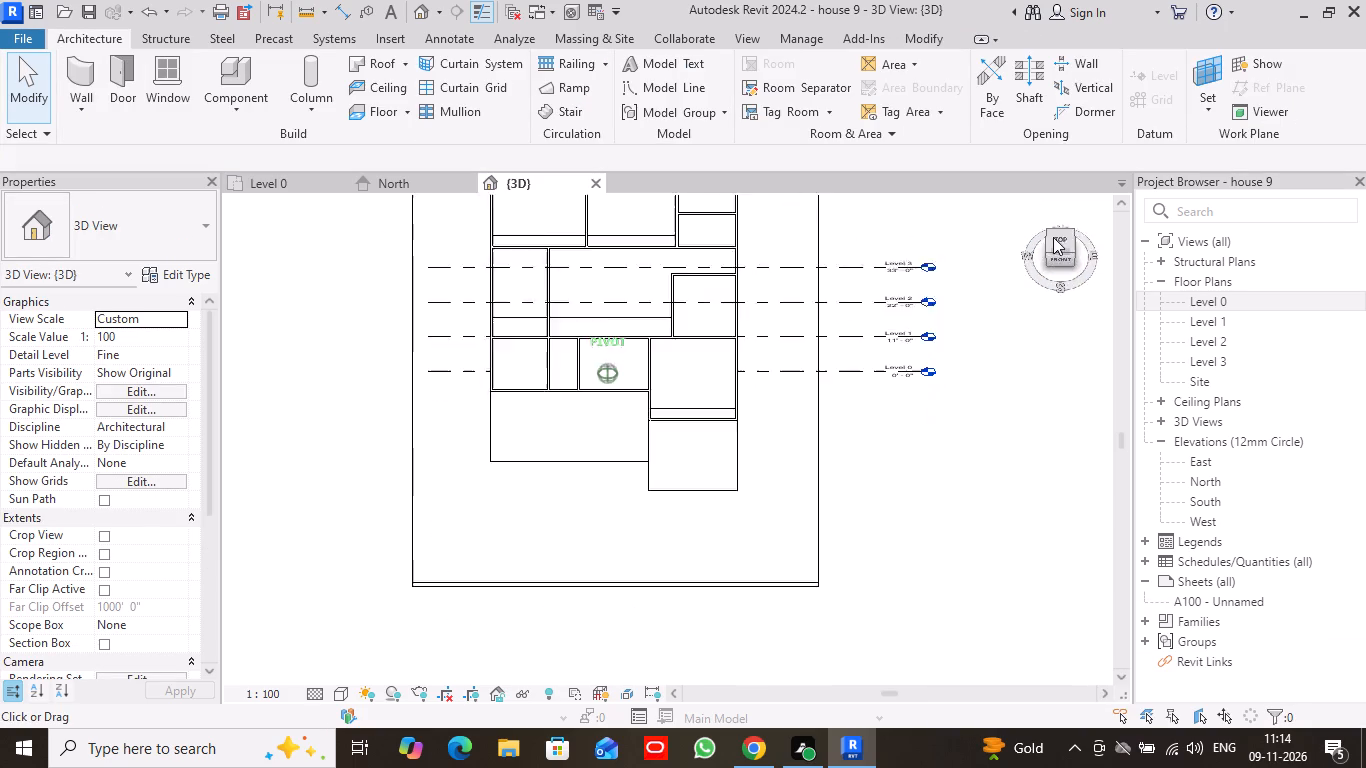
drag(1053, 237, 304, 338)
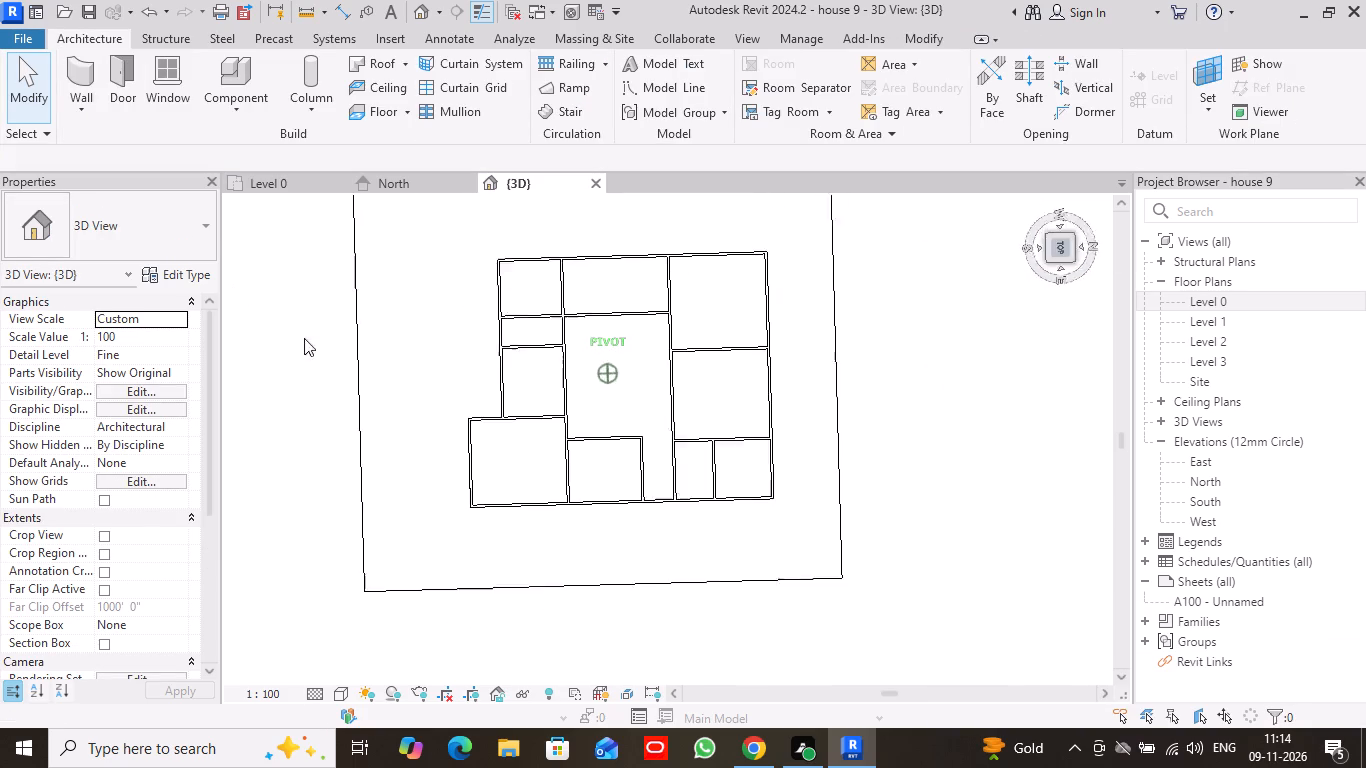
drag(304, 338, 521, 277)
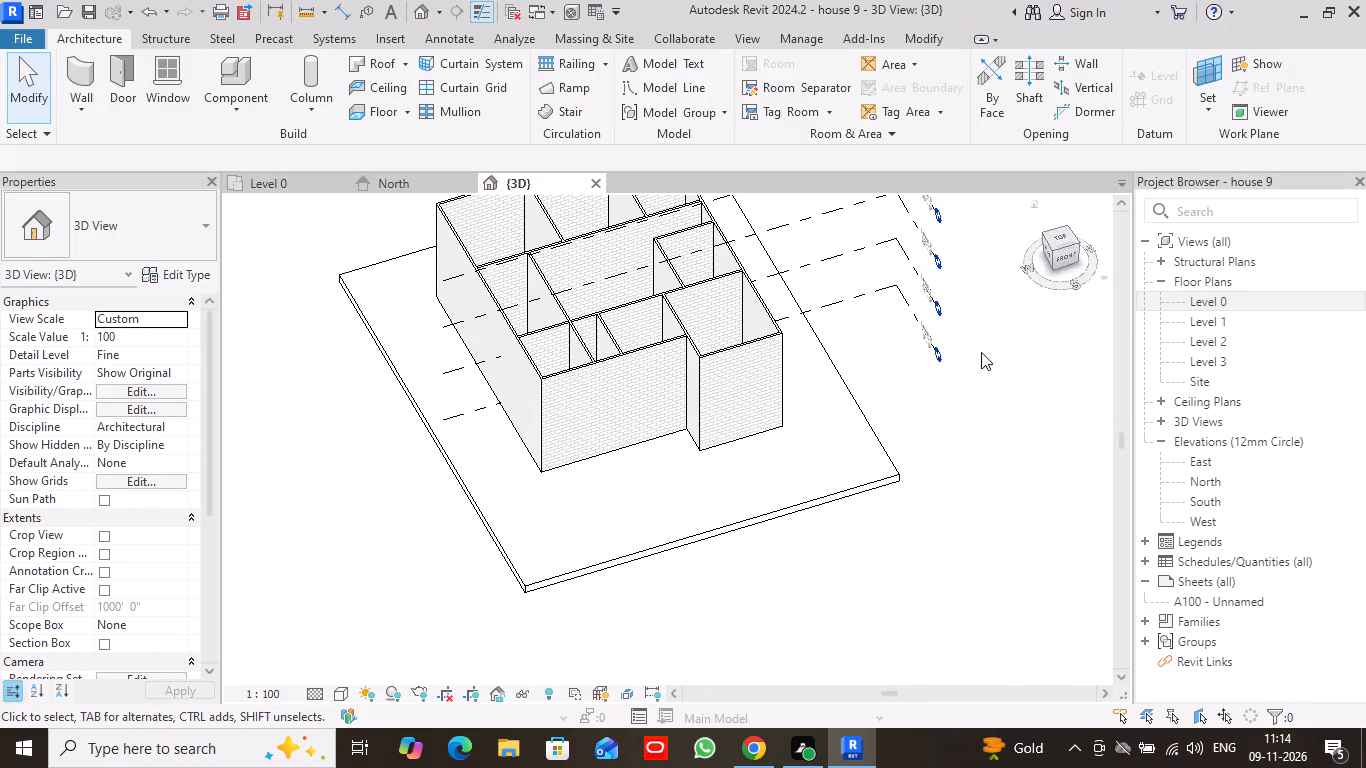
middle_drag(644, 585, 672, 590)
scroll(713, 542, down, 1)
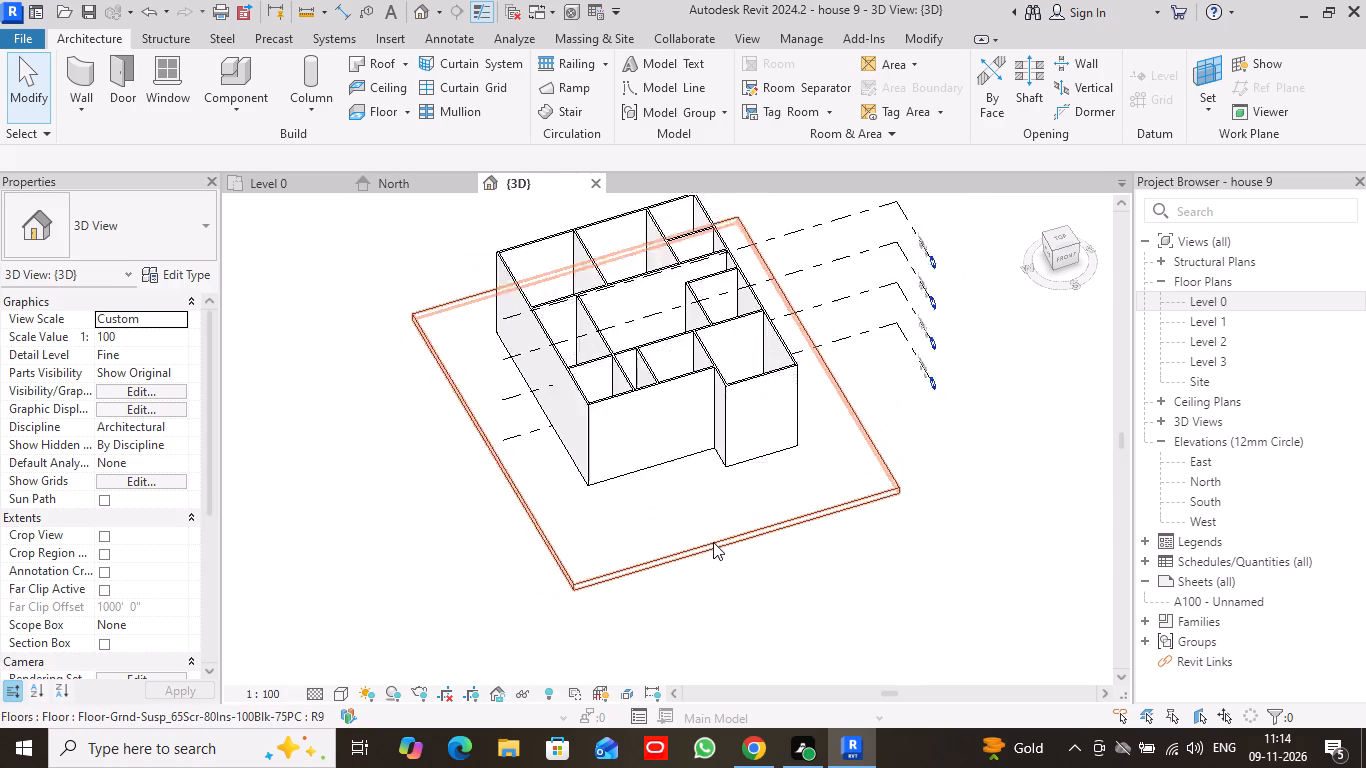
scroll(713, 542, down, 1)
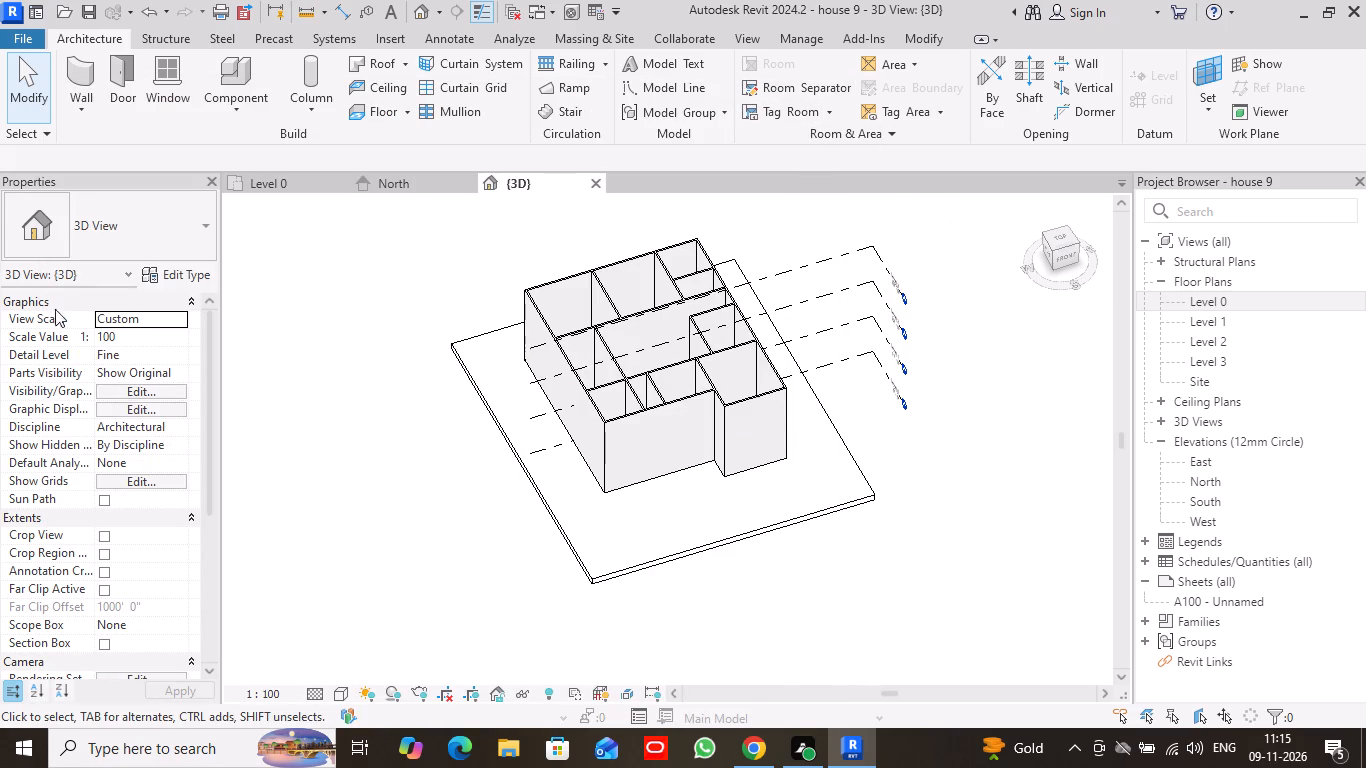
click(568, 514)
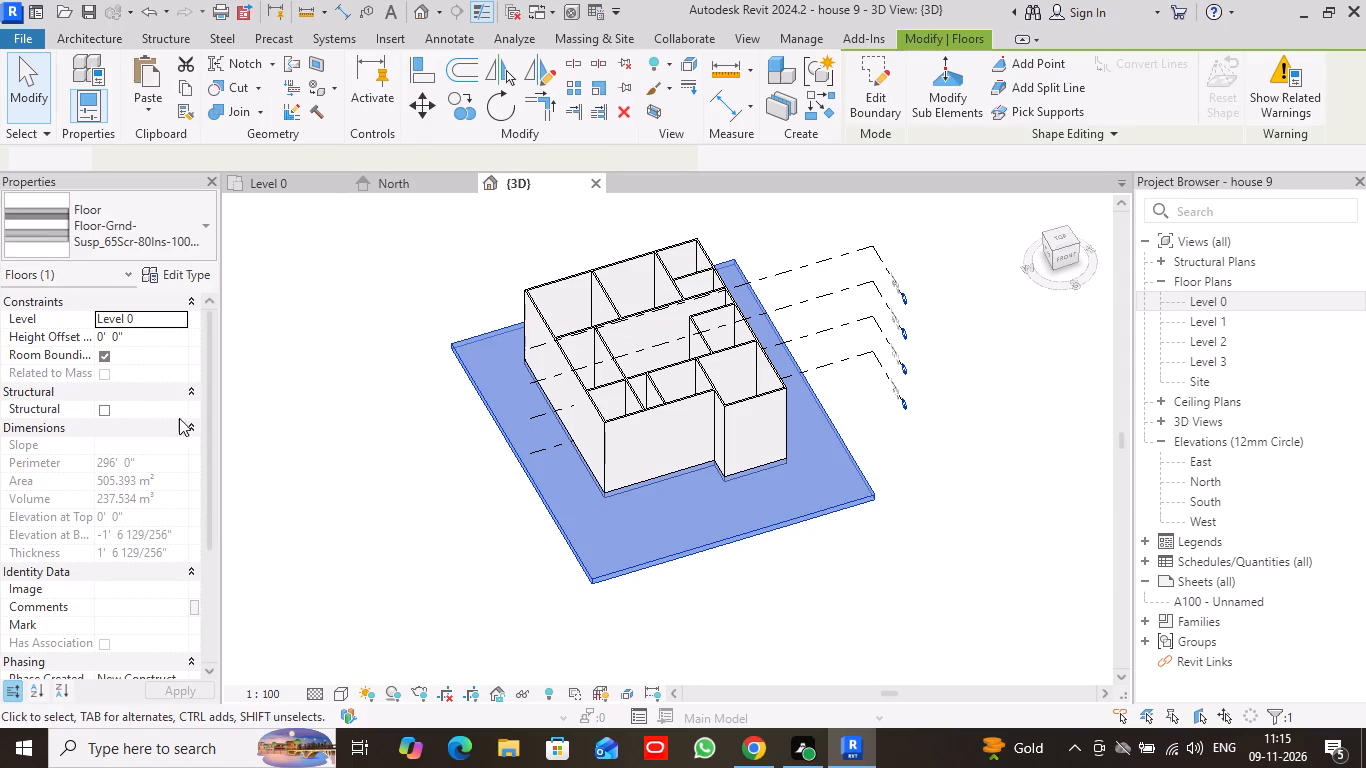
click(873, 69)
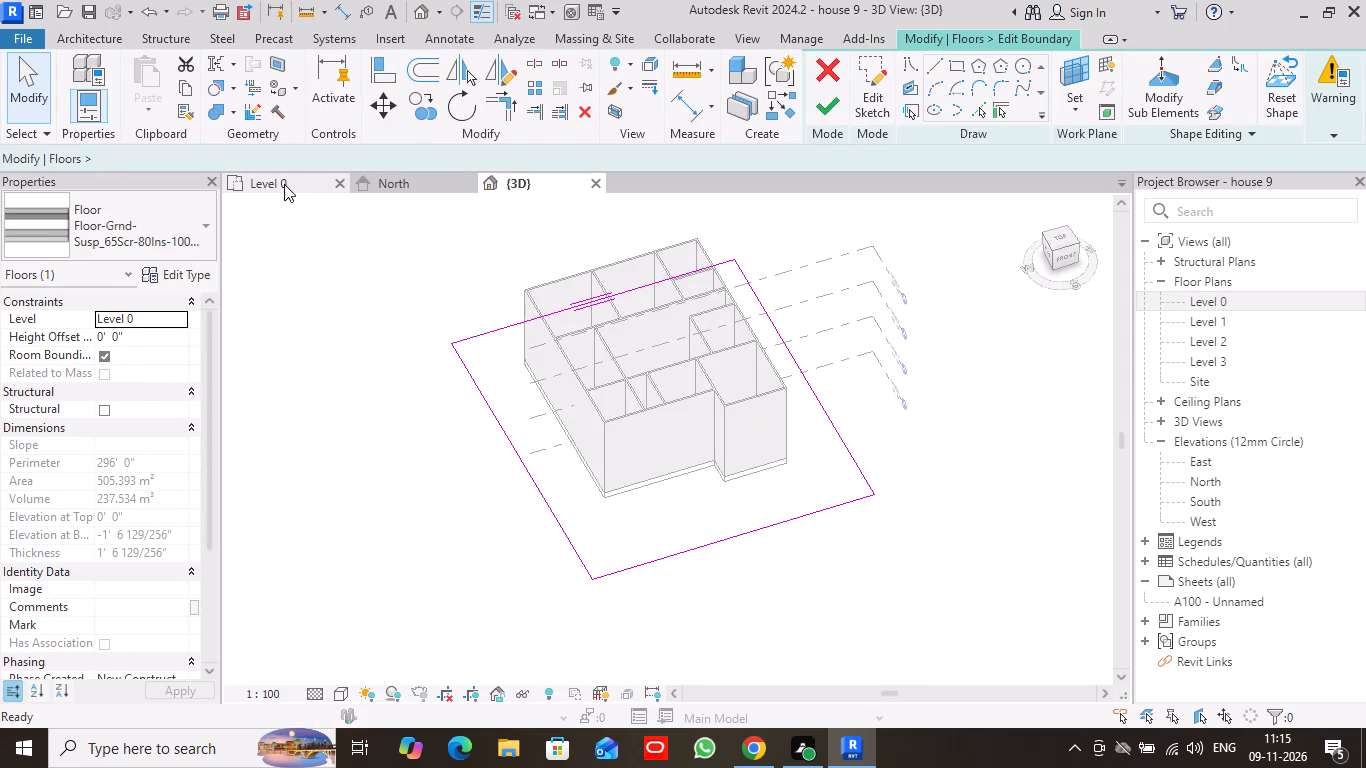
click(284, 184)
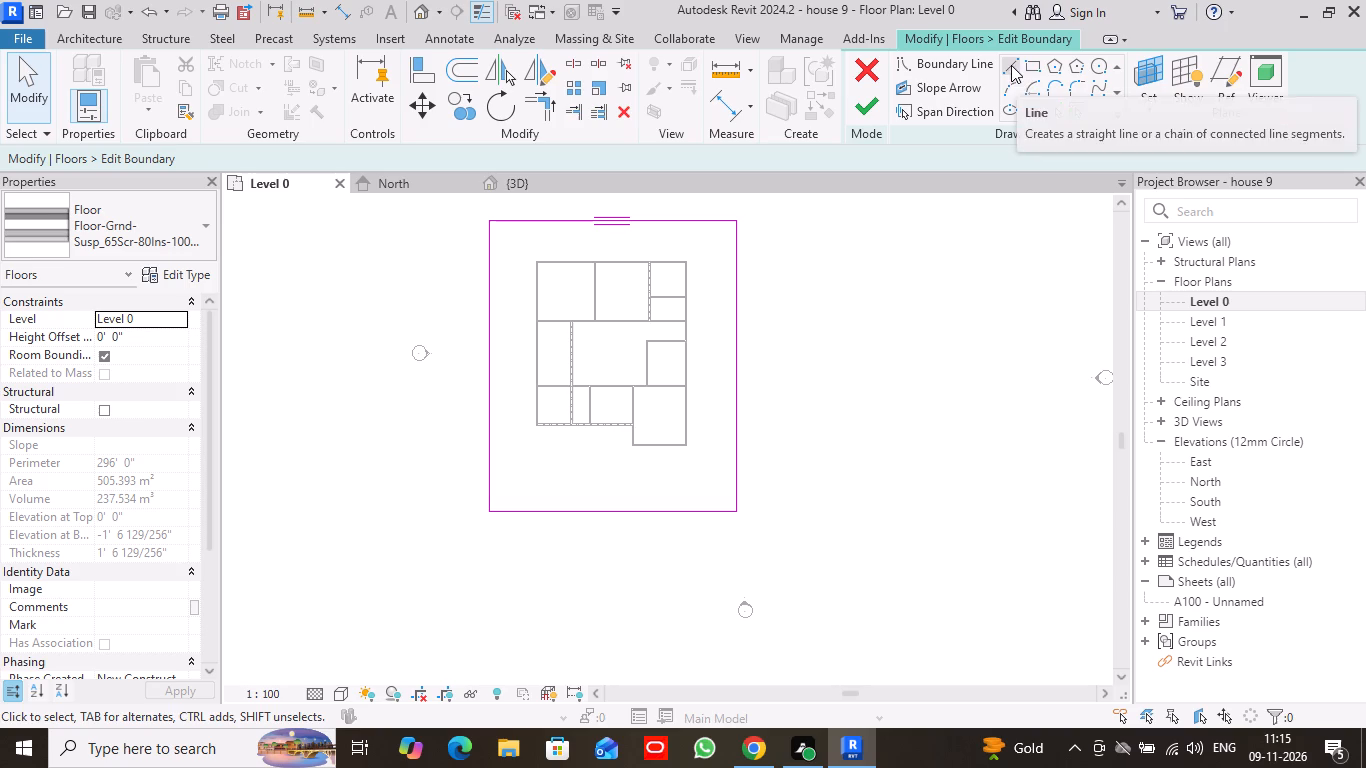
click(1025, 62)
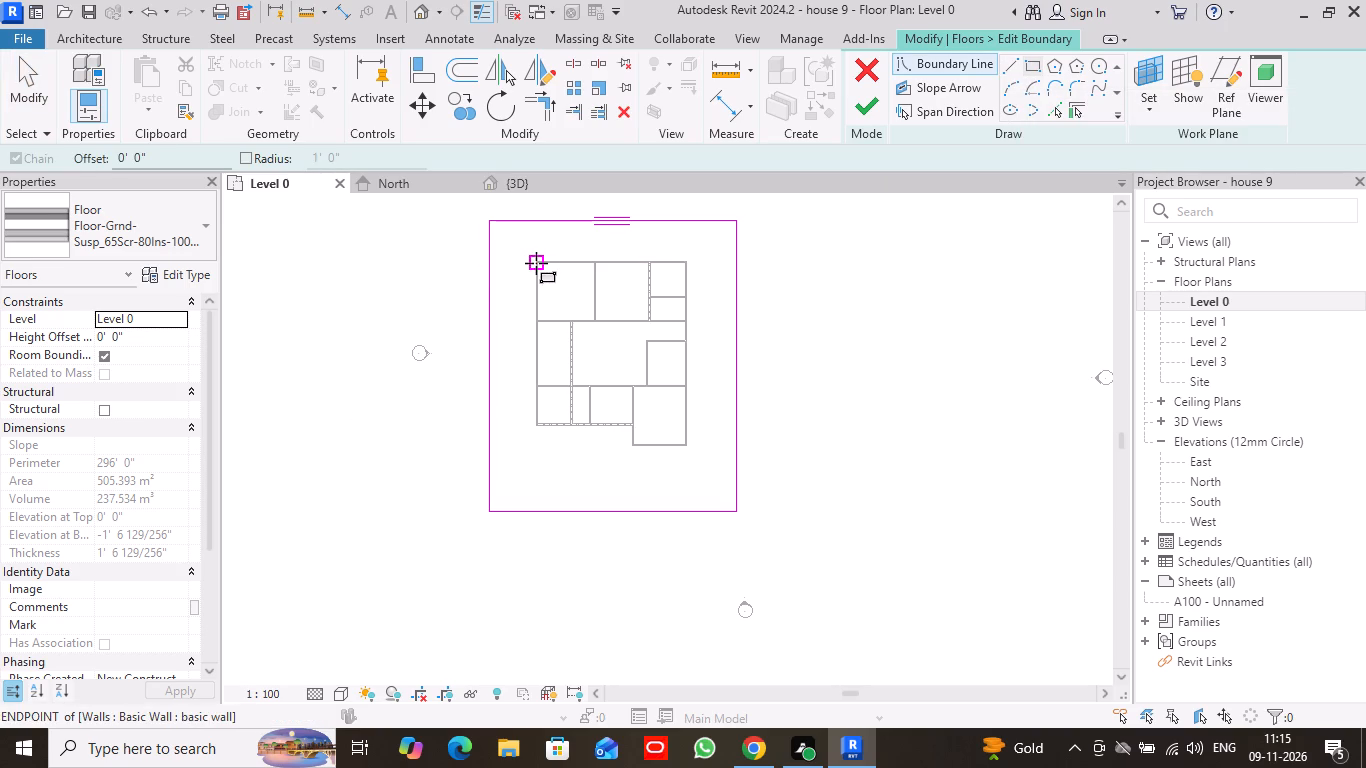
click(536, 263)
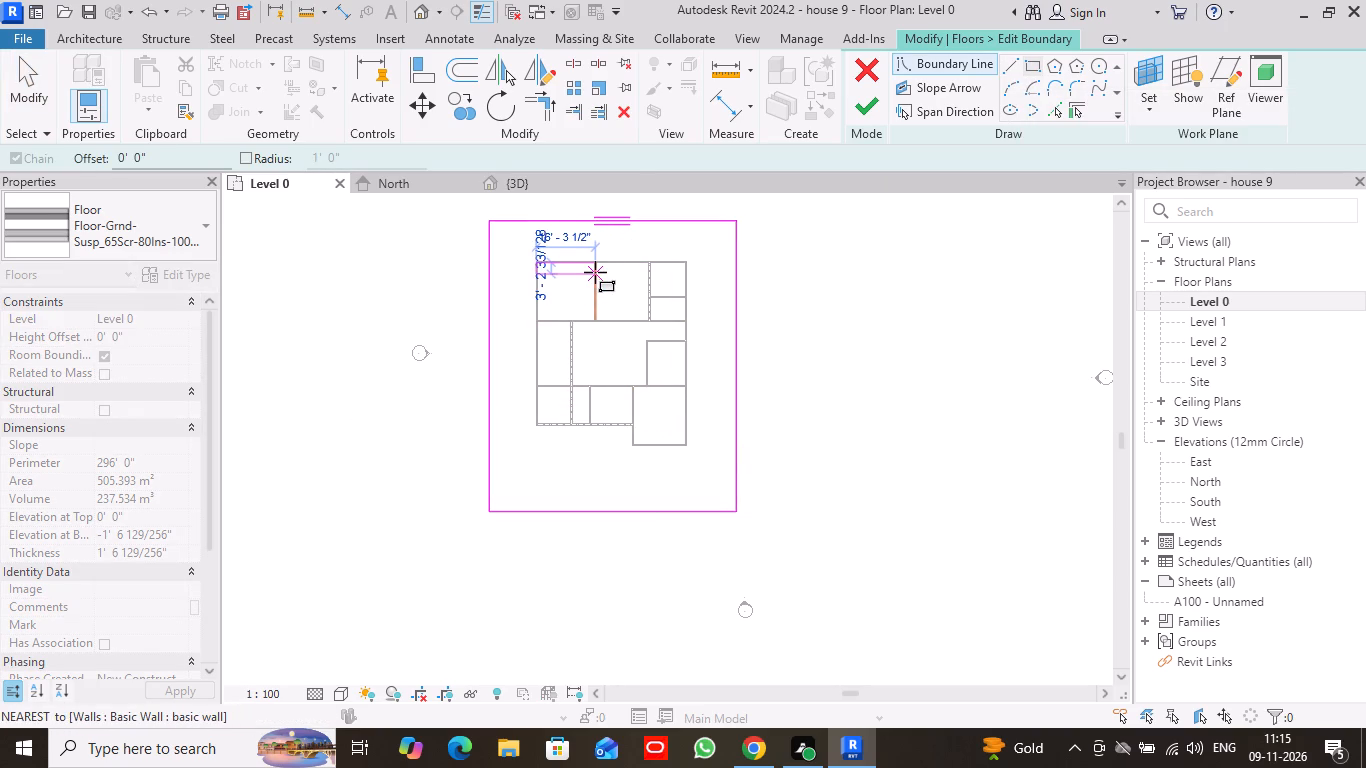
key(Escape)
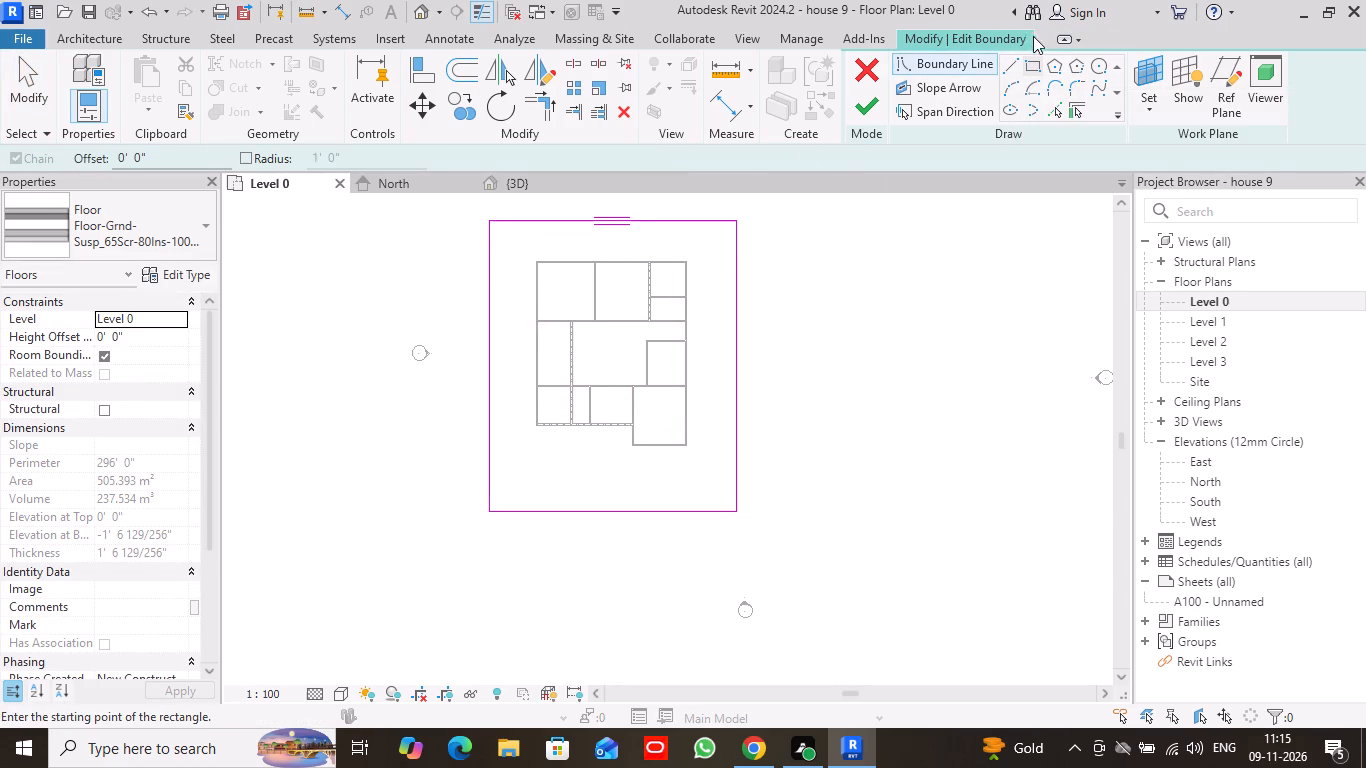
Add inner floor boundary lines by picking the outer faces of the house's six exterior walls at 0' 0" offset.
click(1056, 108)
scroll(578, 412, up, 3)
middle_drag(614, 316, 603, 361)
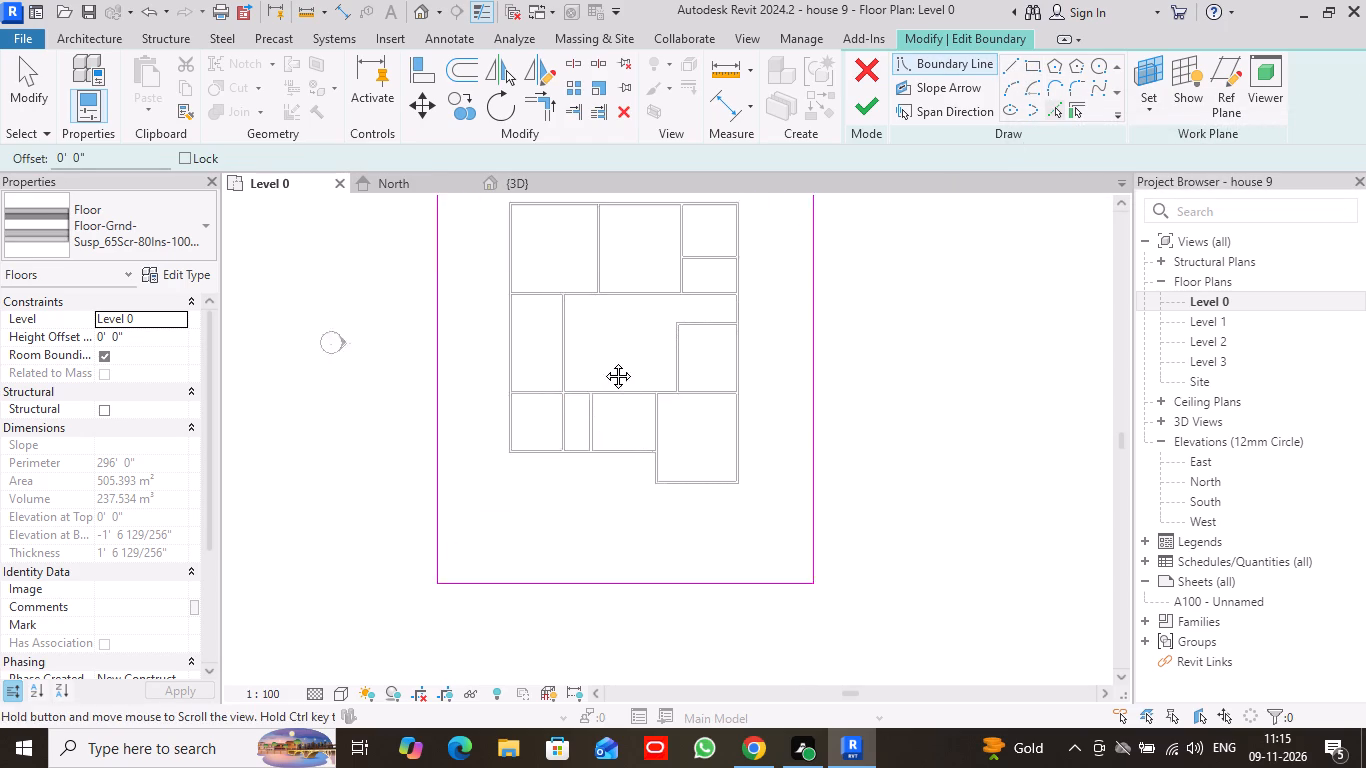
middle_drag(603, 361, 599, 415)
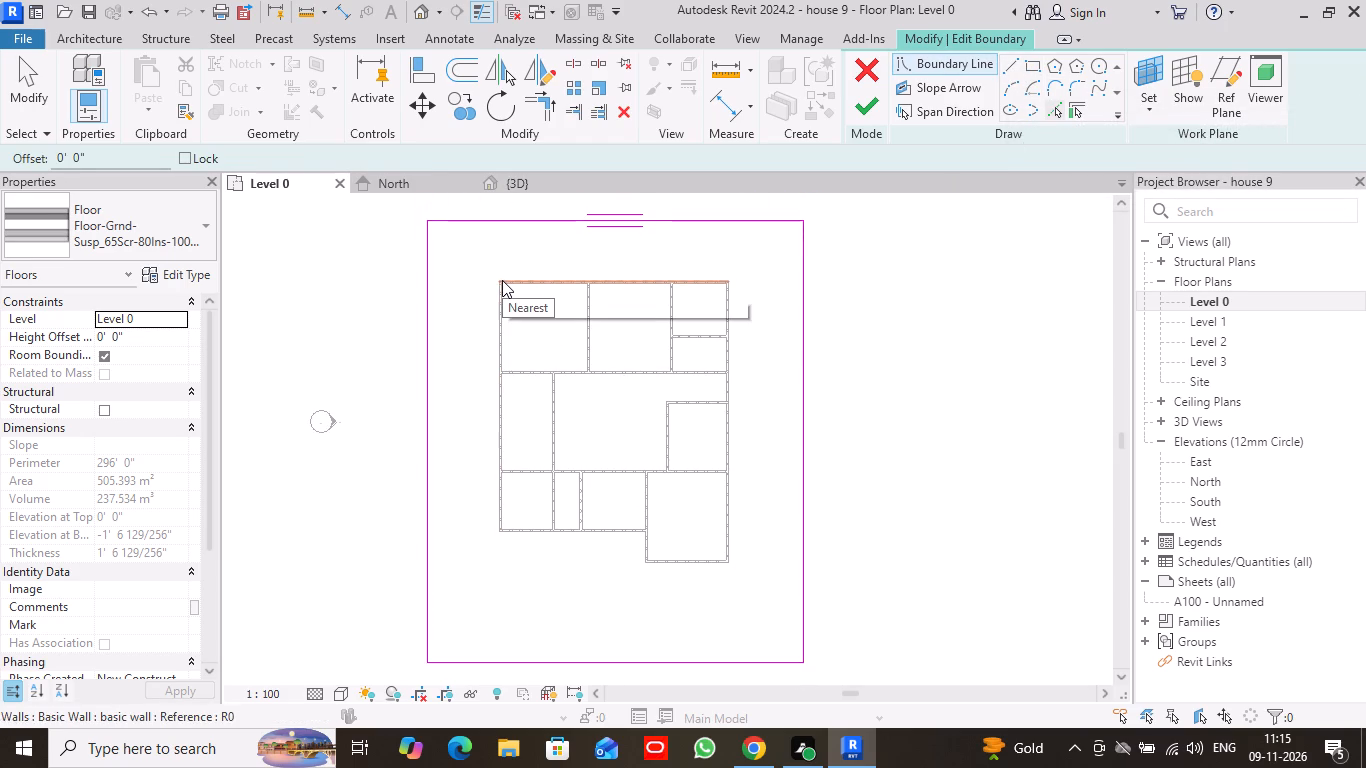
click(502, 280)
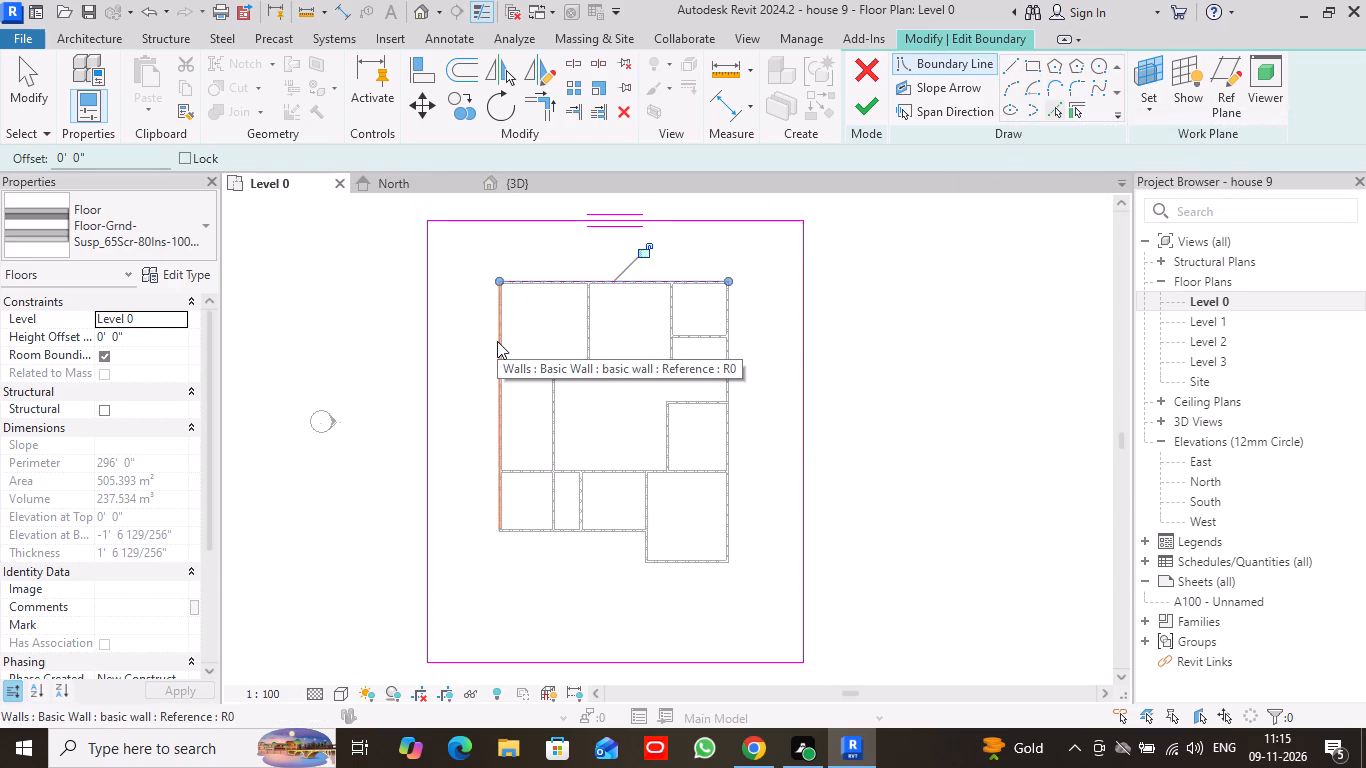
click(497, 341)
click(577, 532)
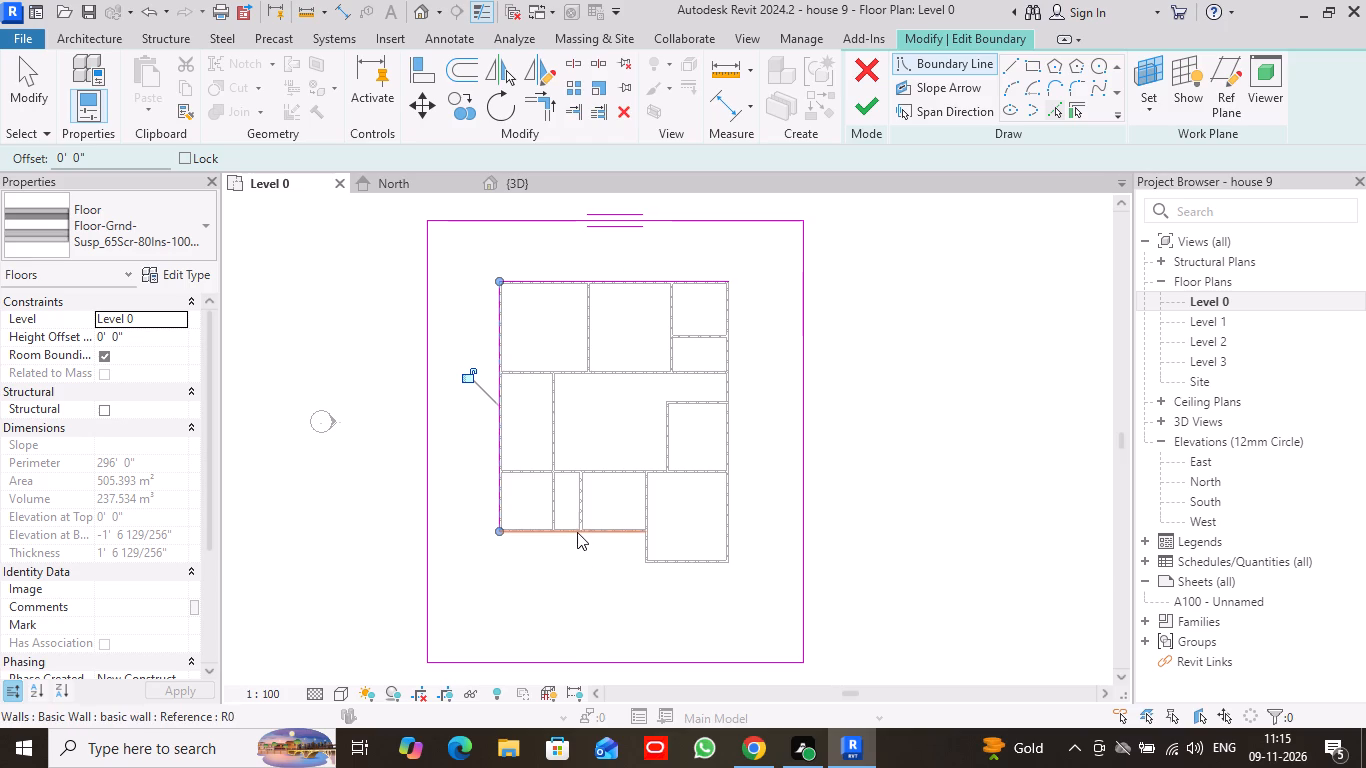
click(644, 551)
click(686, 564)
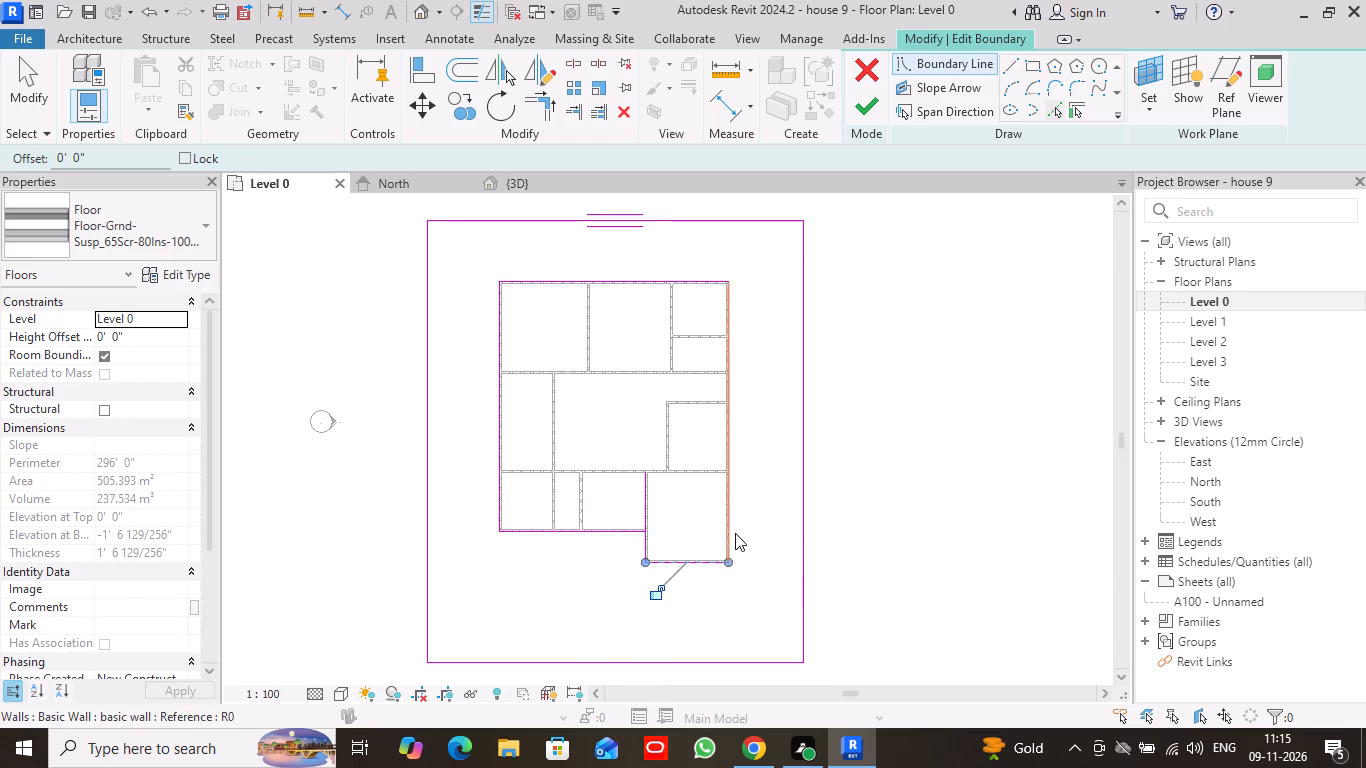
scroll(730, 531, up, 4)
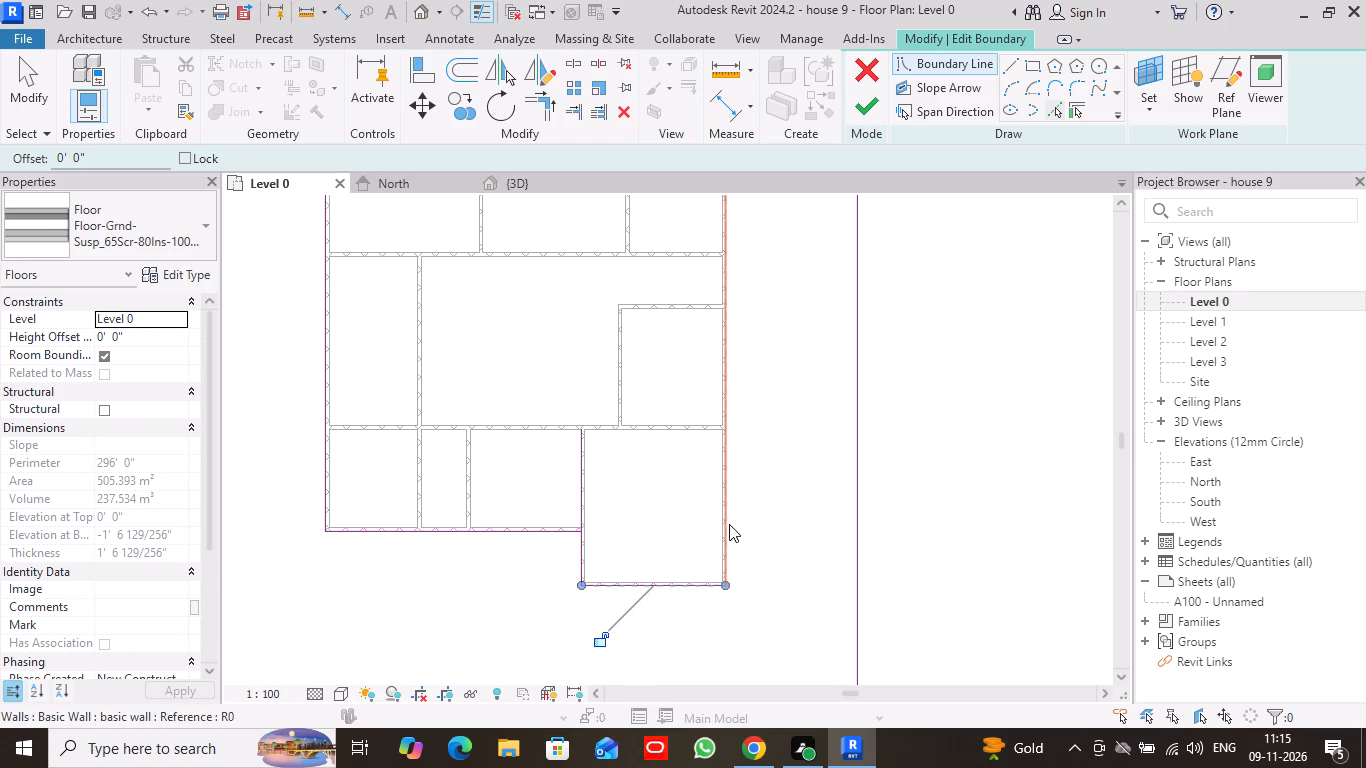
click(729, 524)
scroll(673, 401, down, 3)
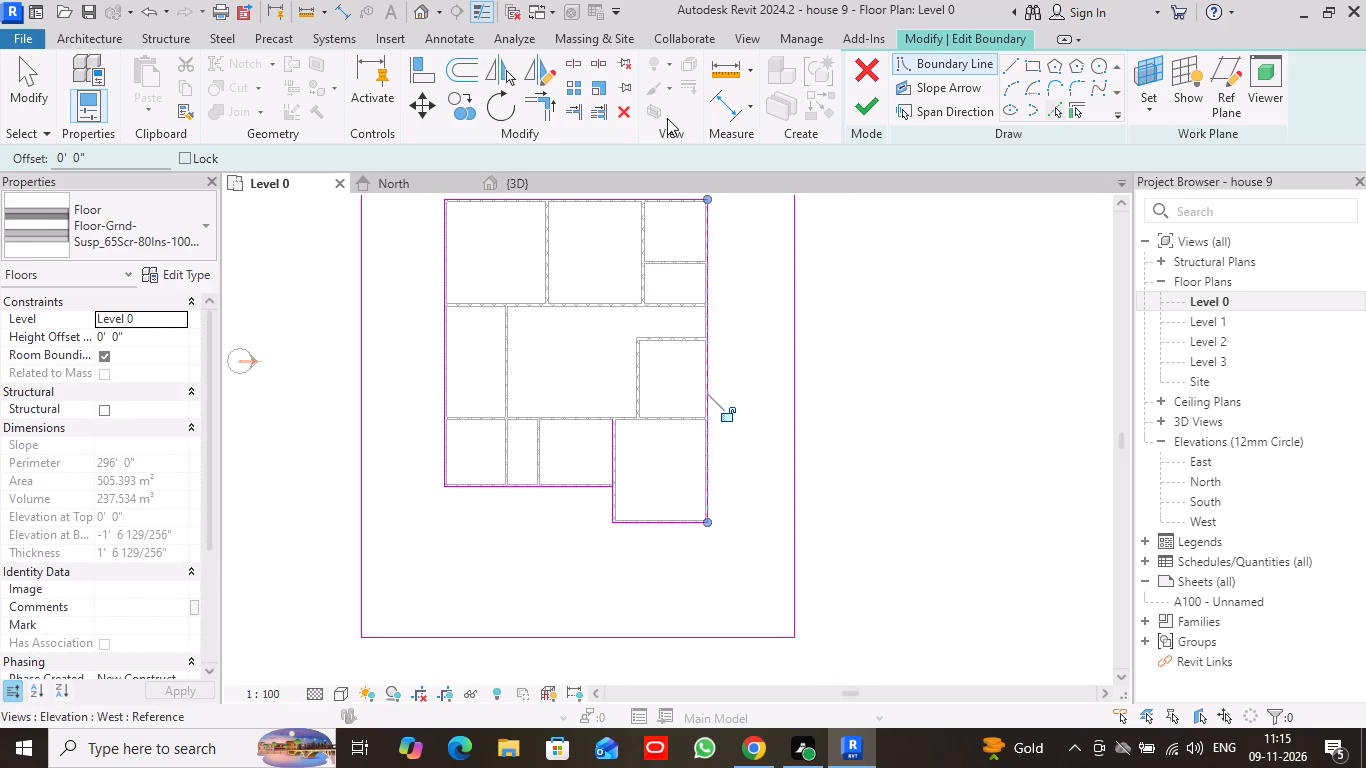
Trim the inner boundary lines to a corner where the exterior wall steps out, and finish the floor's boundary edit.
click(548, 110)
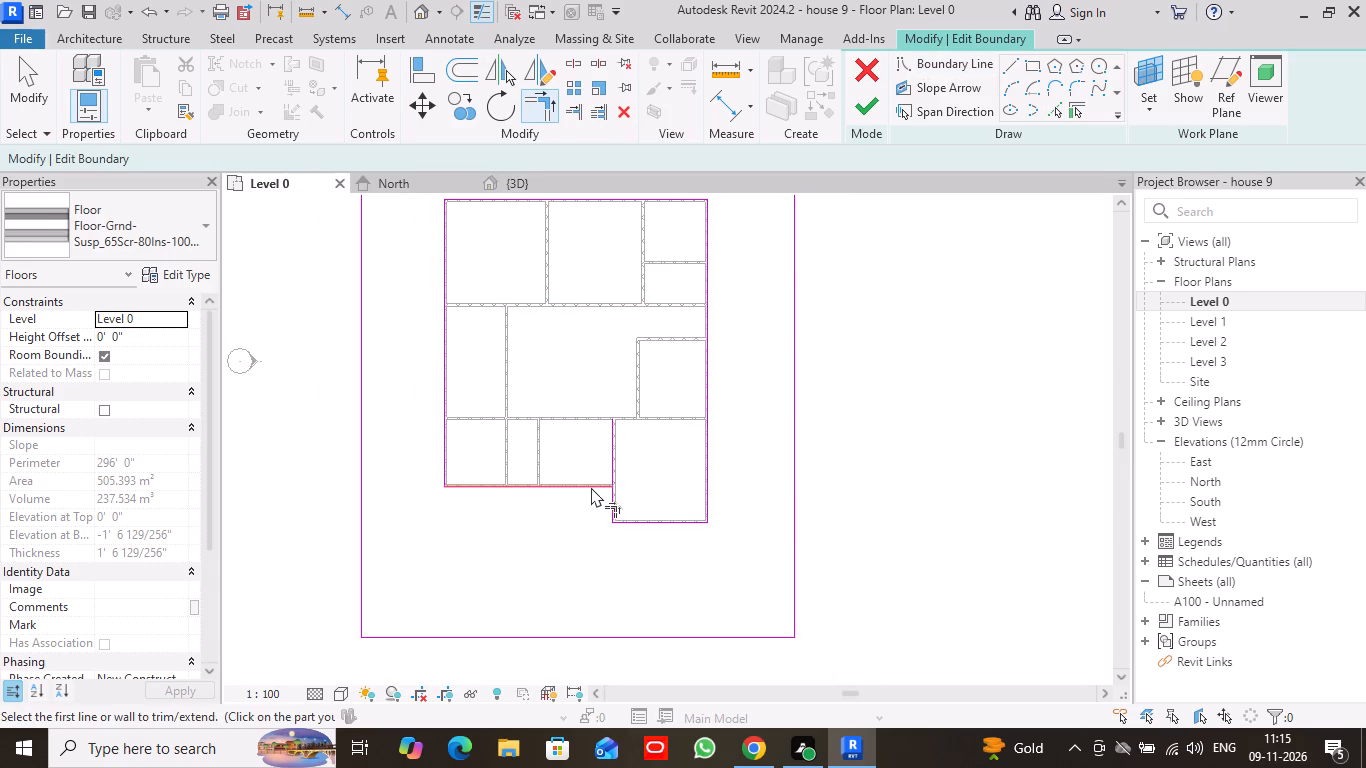
click(590, 486)
click(612, 503)
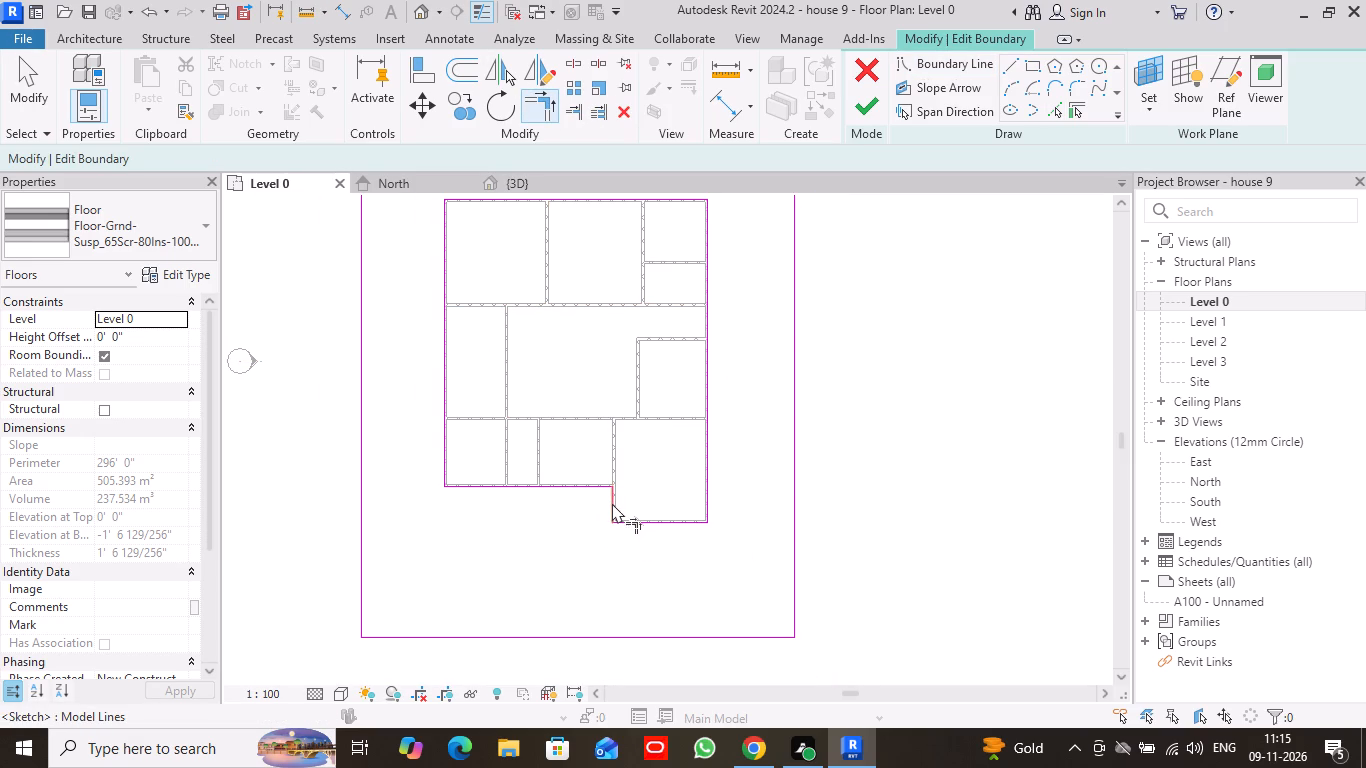
scroll(658, 460, down, 2)
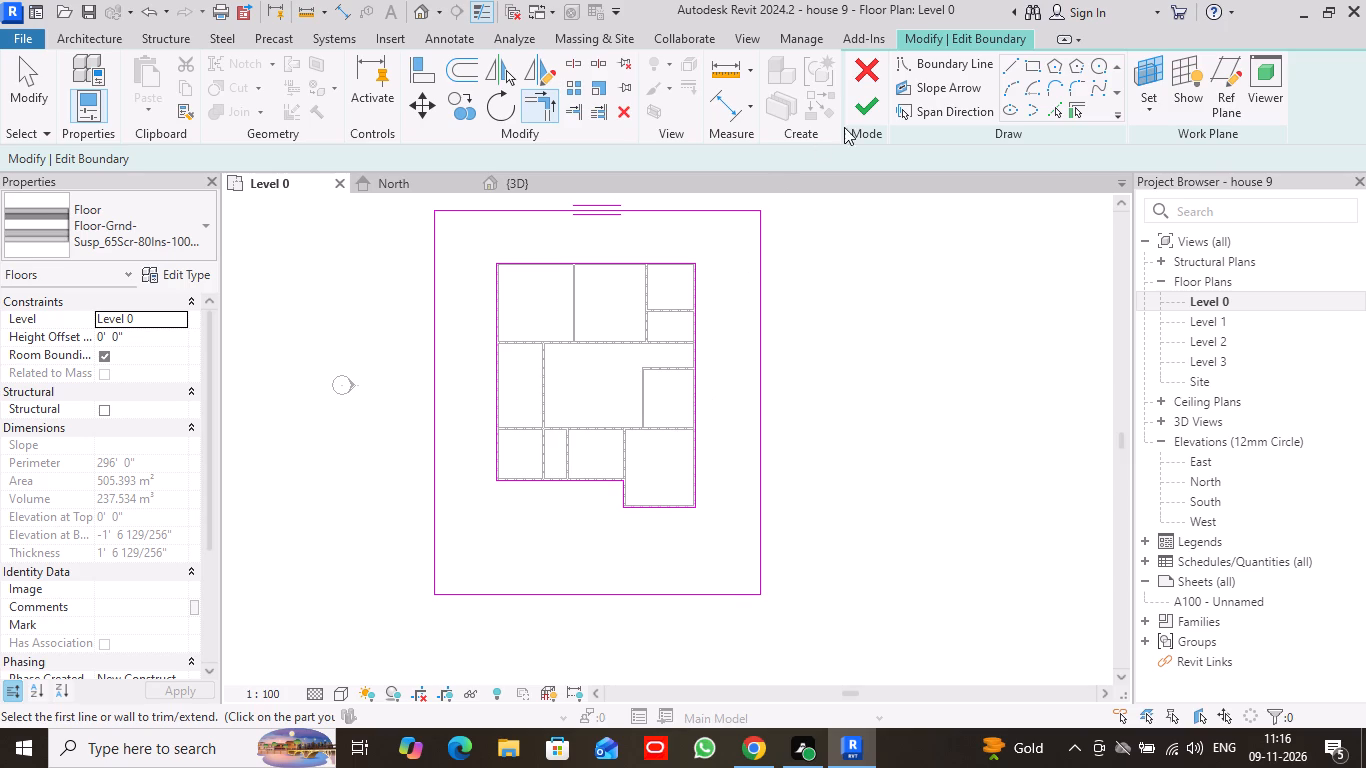
click(872, 109)
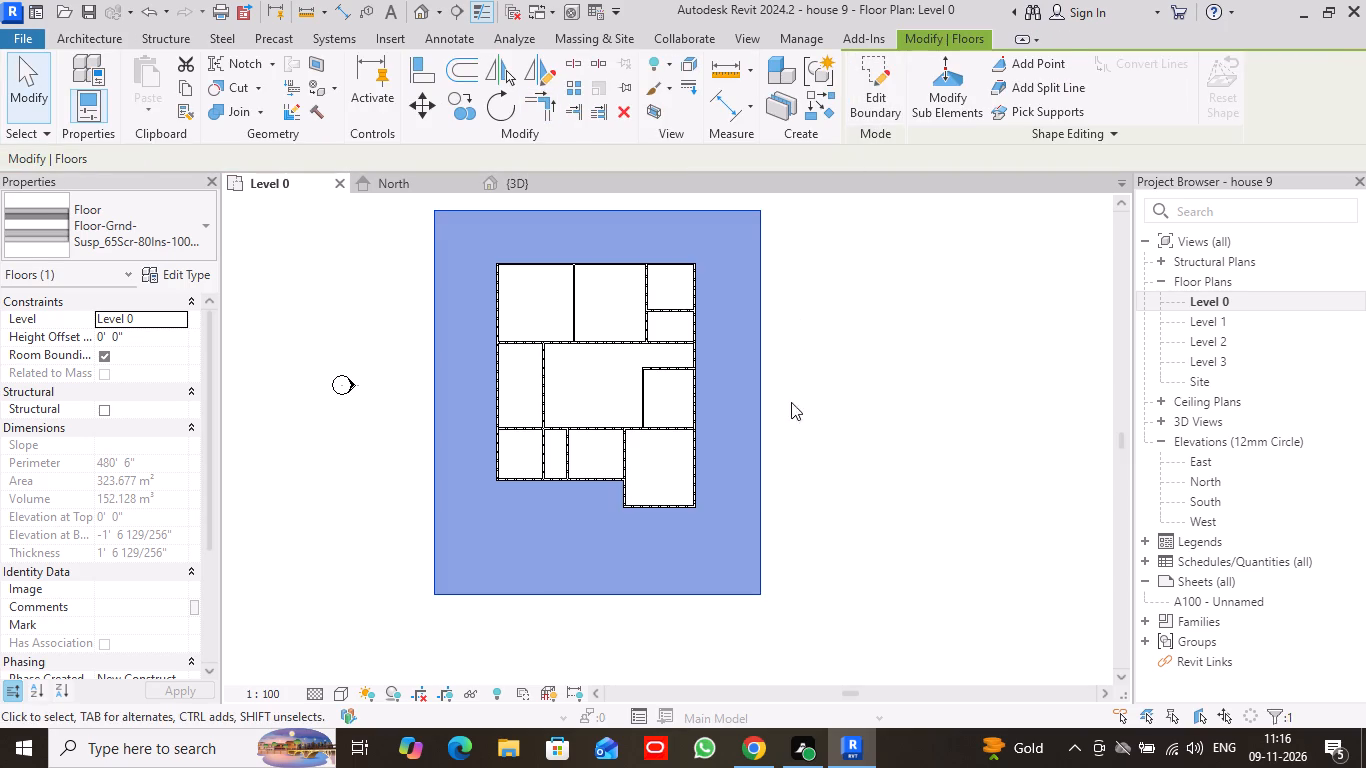
Check the edited surrounding floor against the house walls in the 3D view with nothing selected.
click(517, 183)
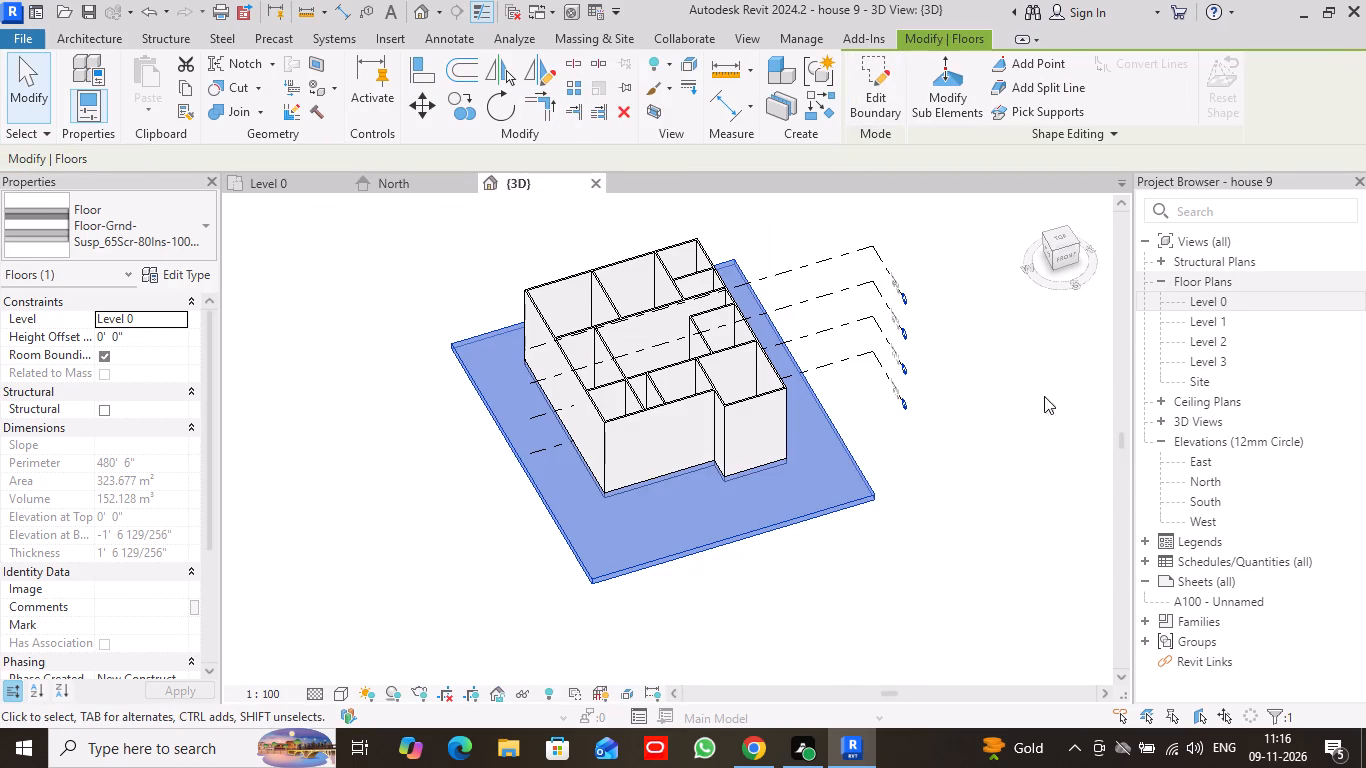
scroll(928, 460, up, 4)
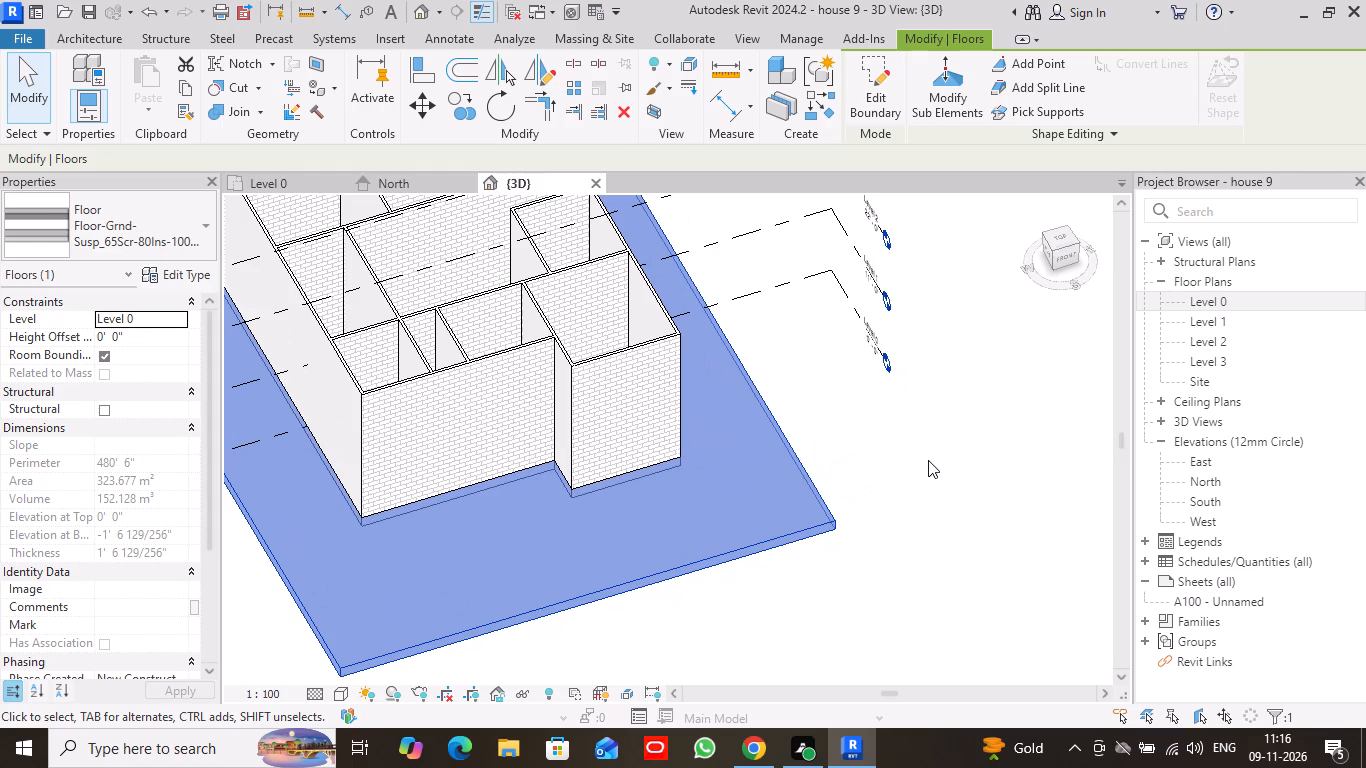
middle_click(930, 444)
scroll(931, 450, up, 1)
click(950, 451)
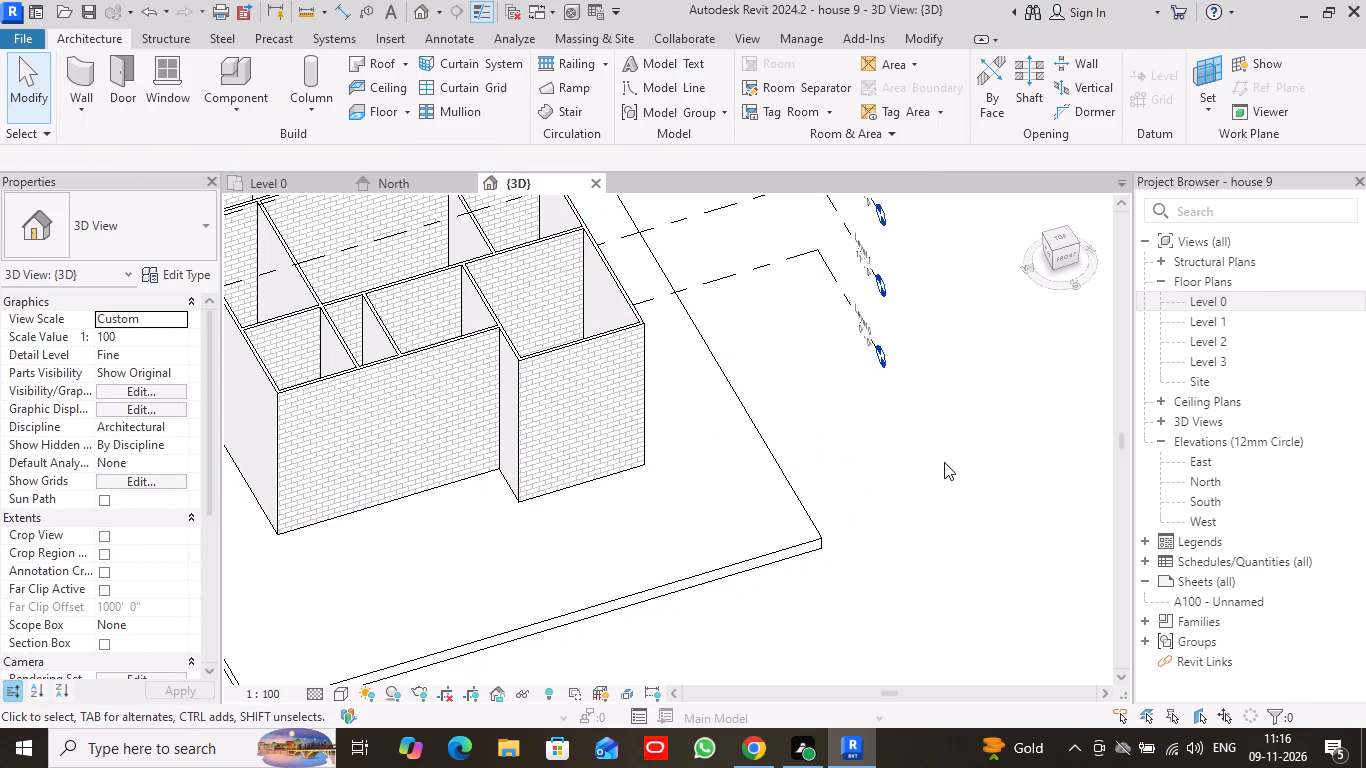
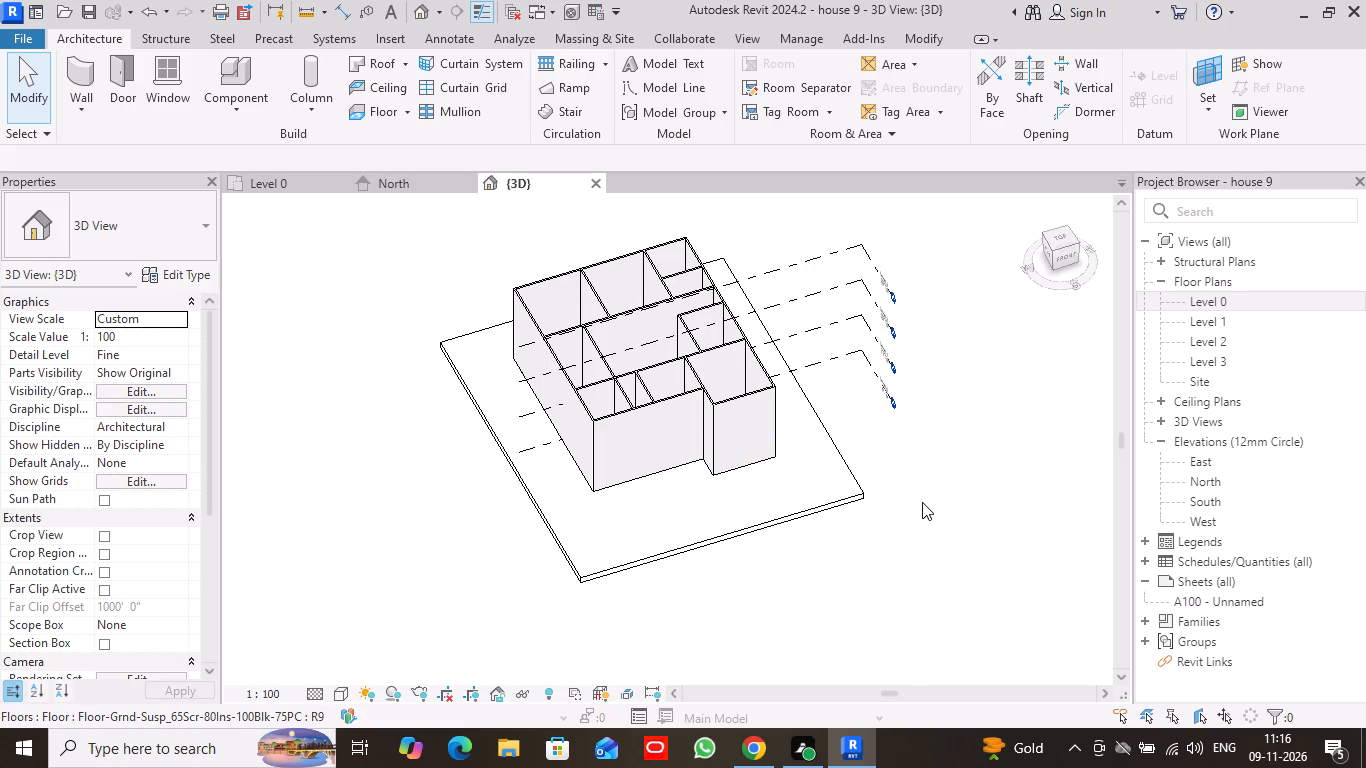
Open the Level 1 floor plan.
double_click(1224, 323)
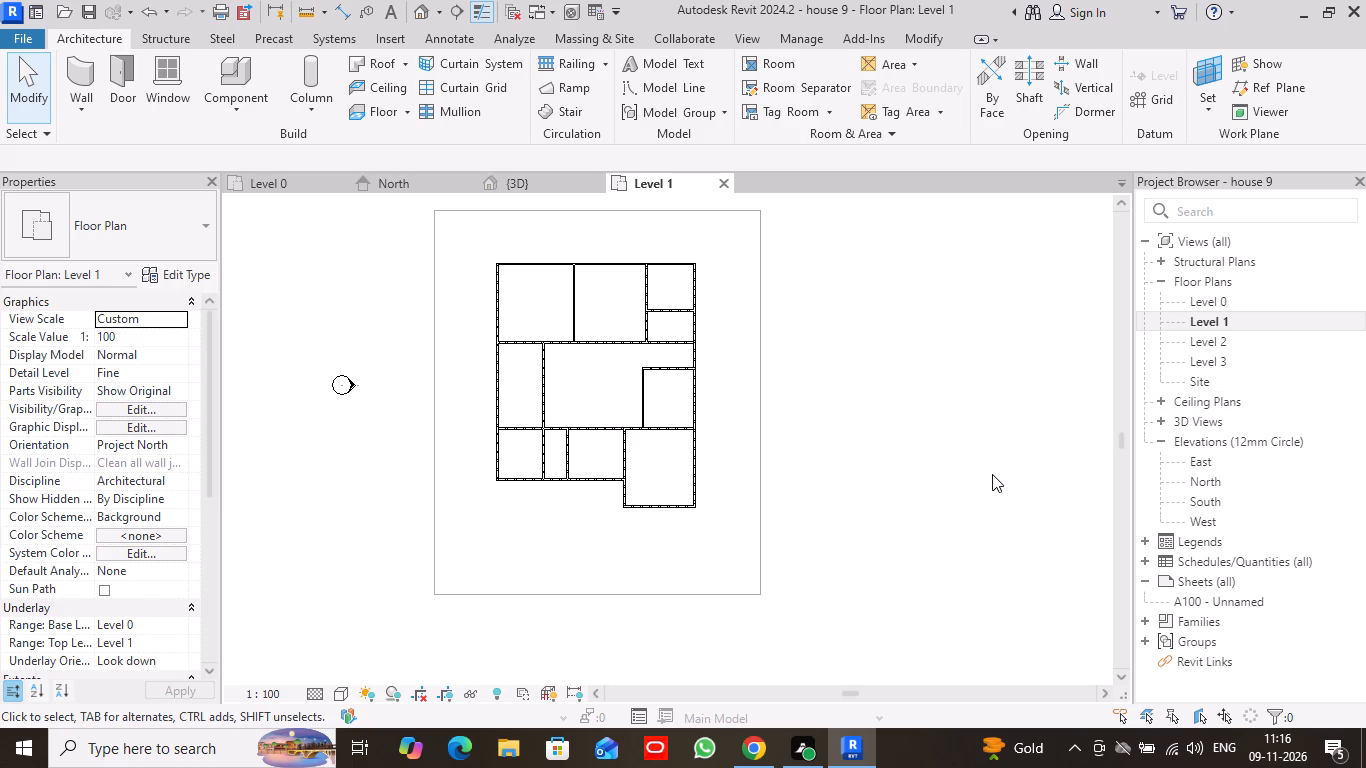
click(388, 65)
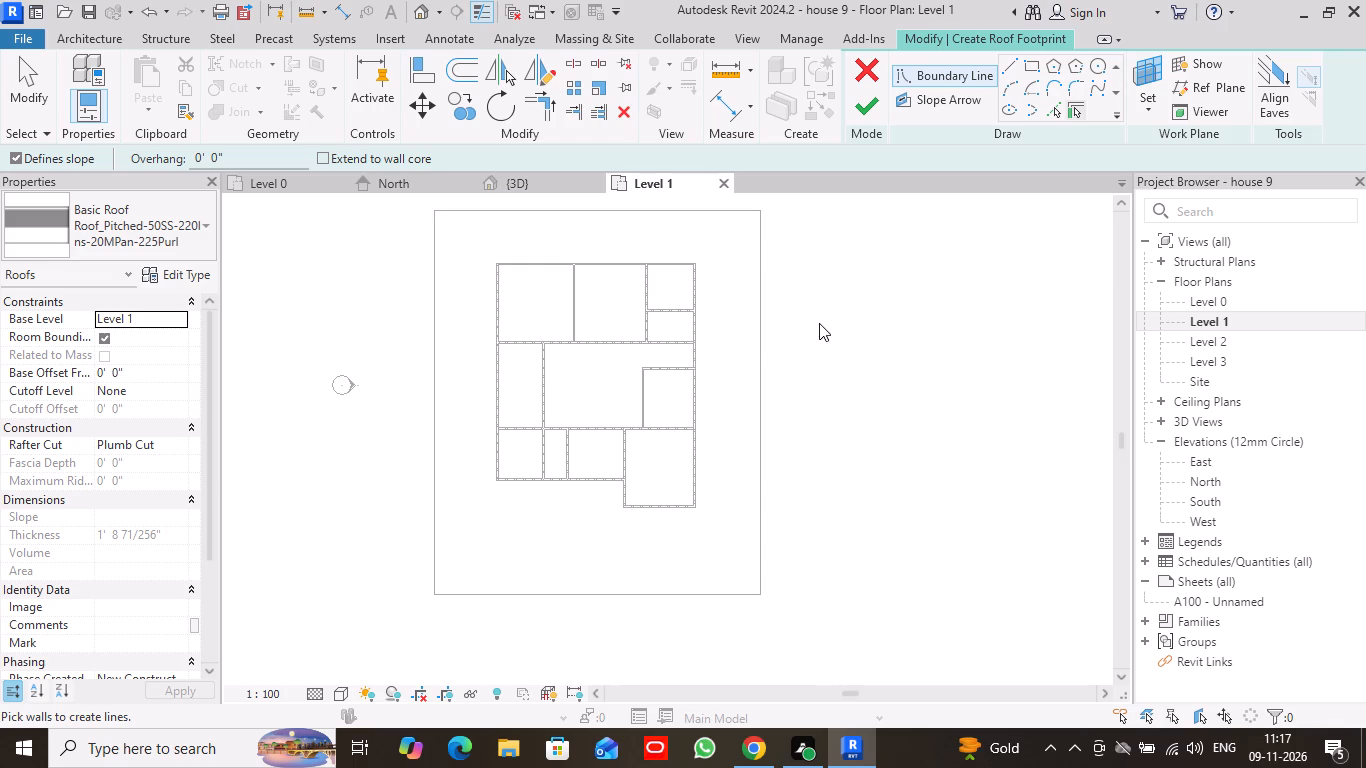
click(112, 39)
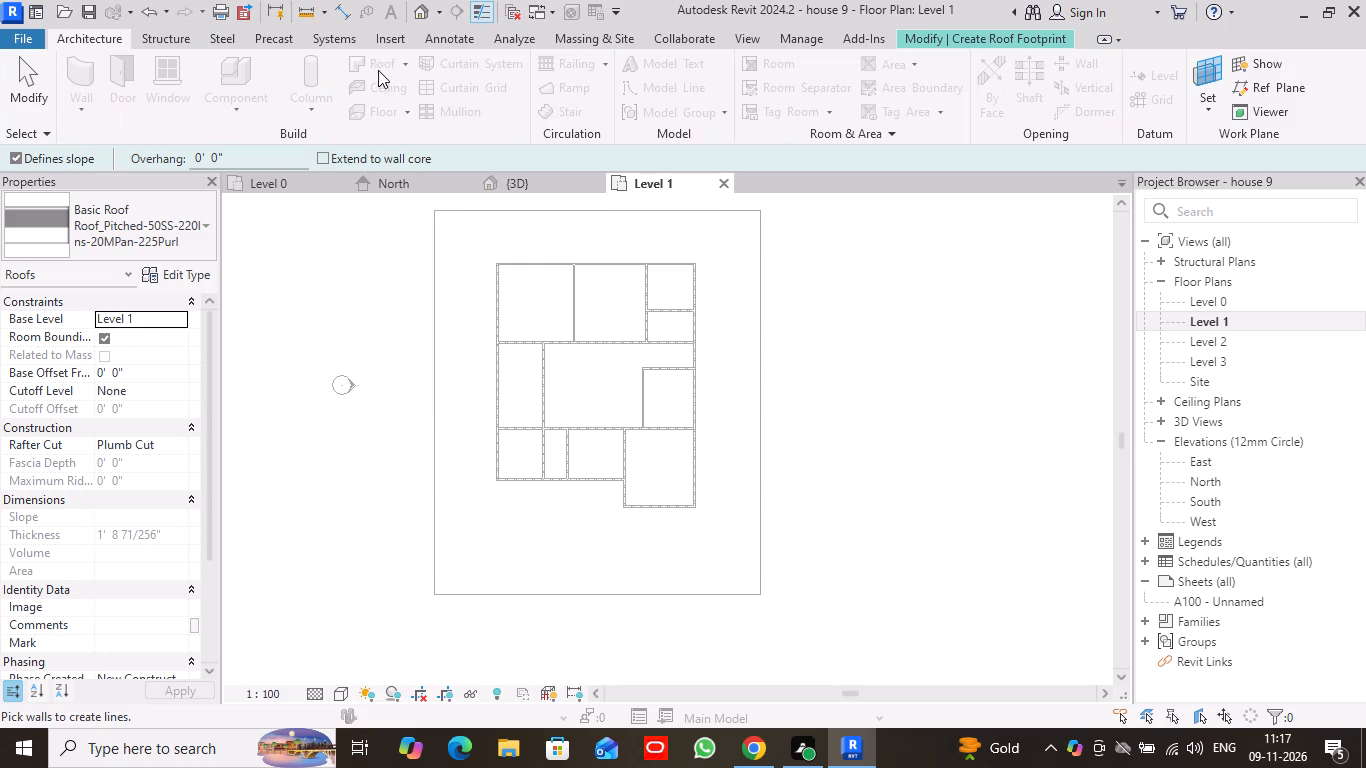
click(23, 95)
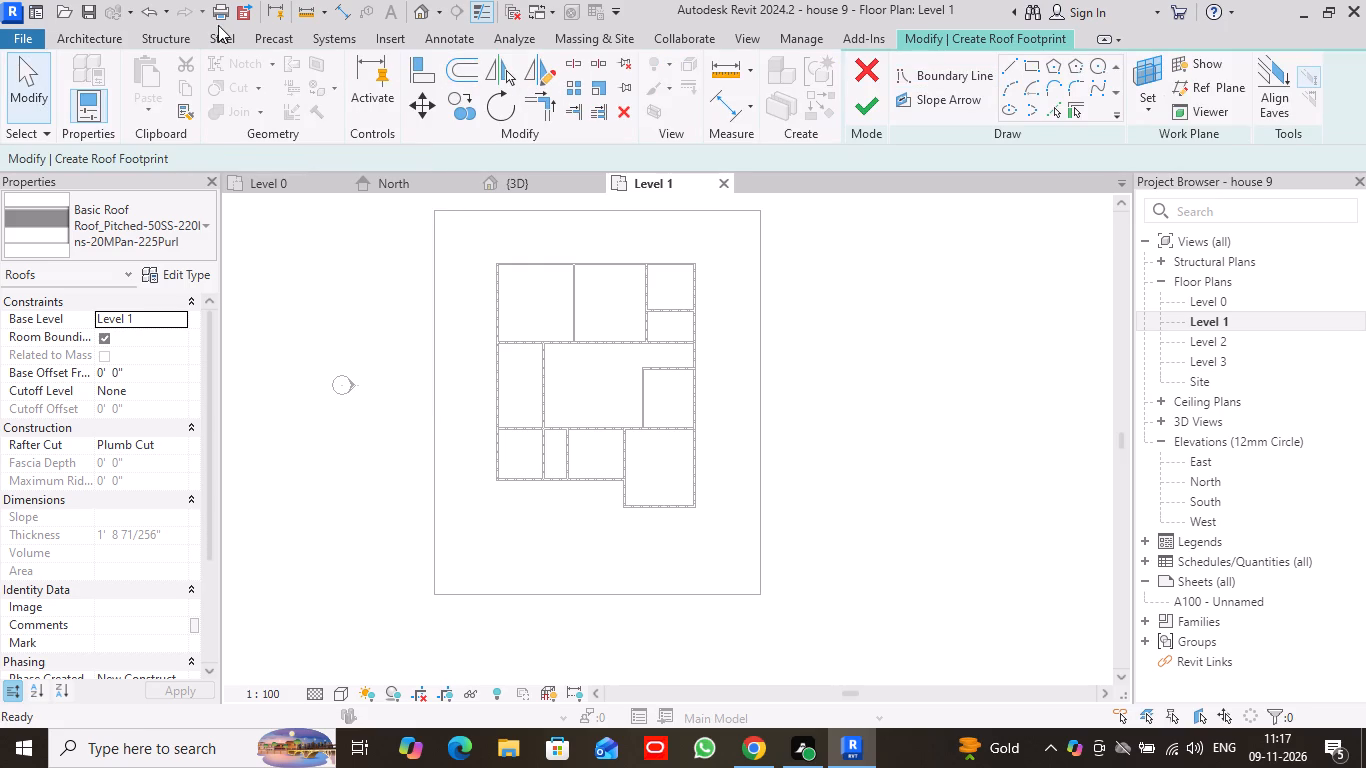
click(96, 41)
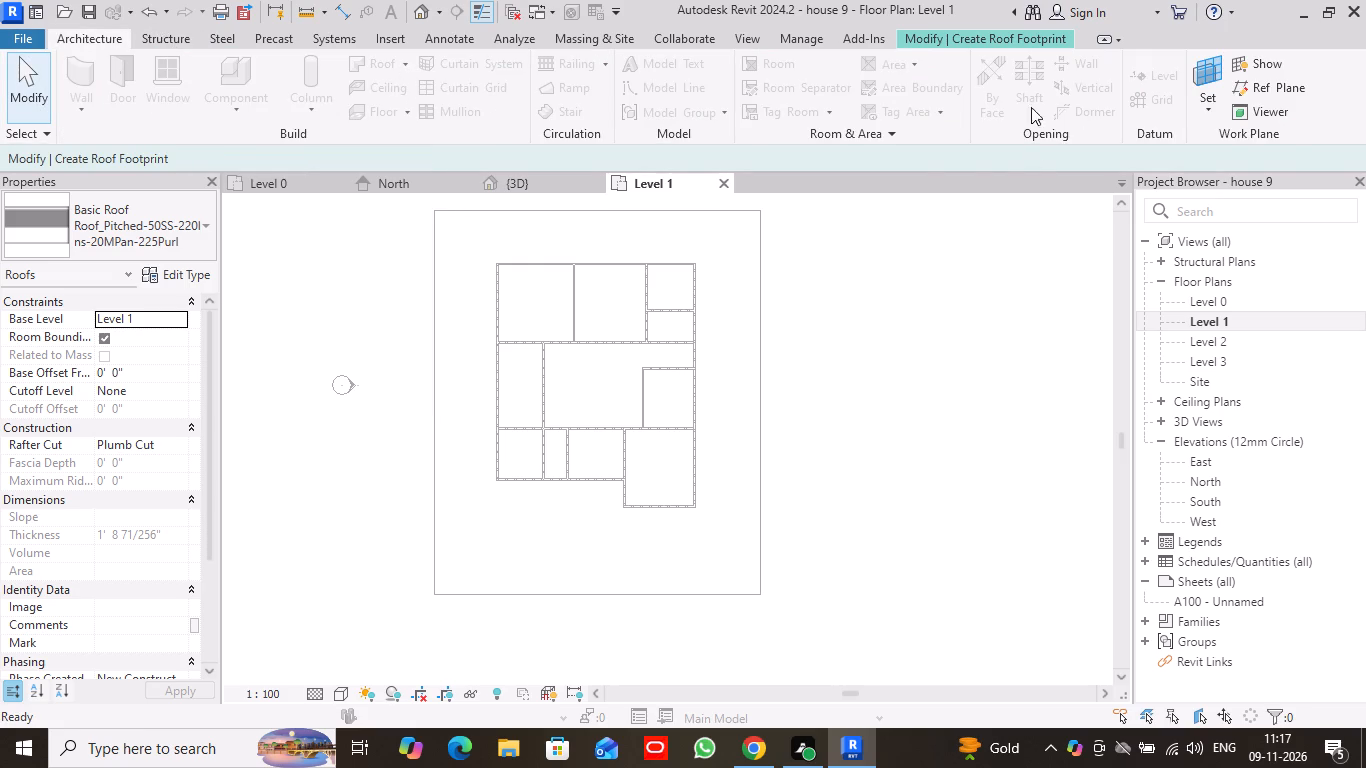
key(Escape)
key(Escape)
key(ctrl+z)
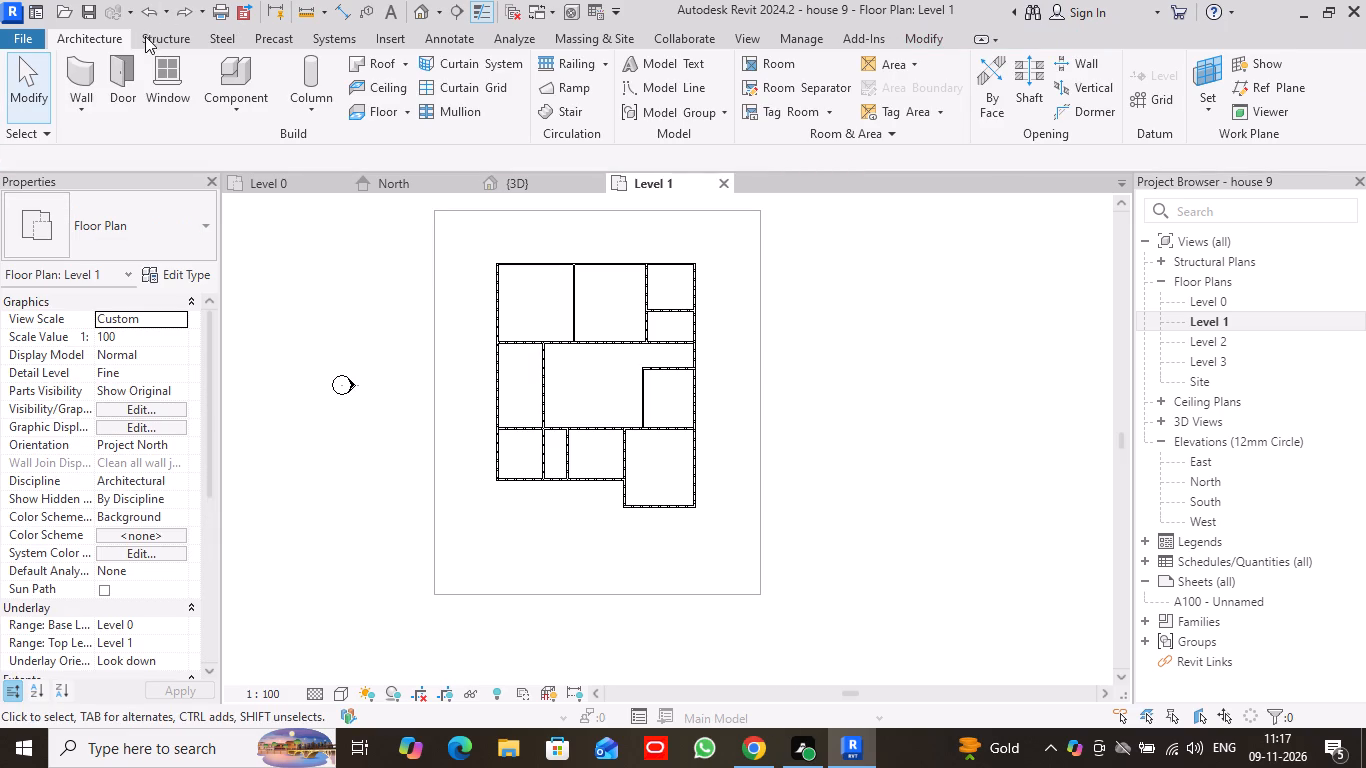
Start a Roof Soffit boundary sketch on Level 1 over the house.
click(402, 64)
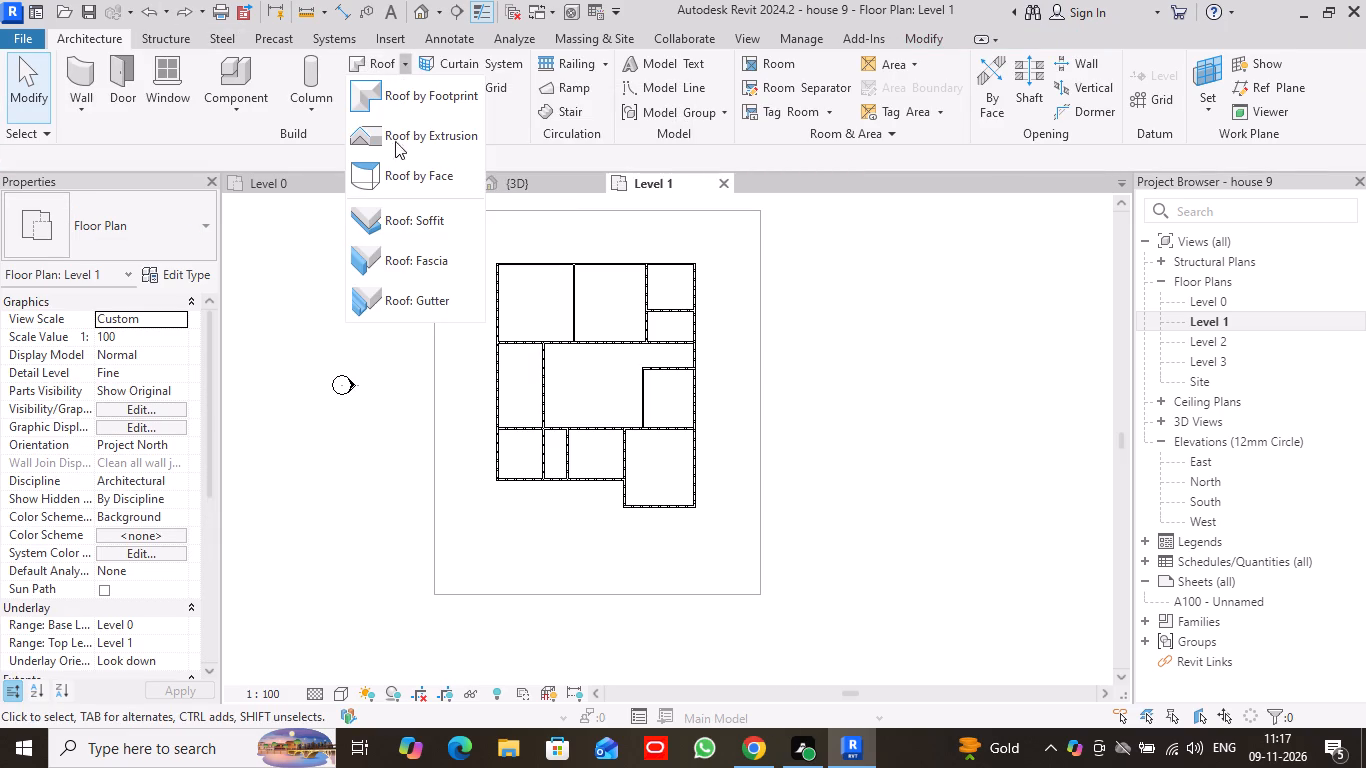
click(418, 223)
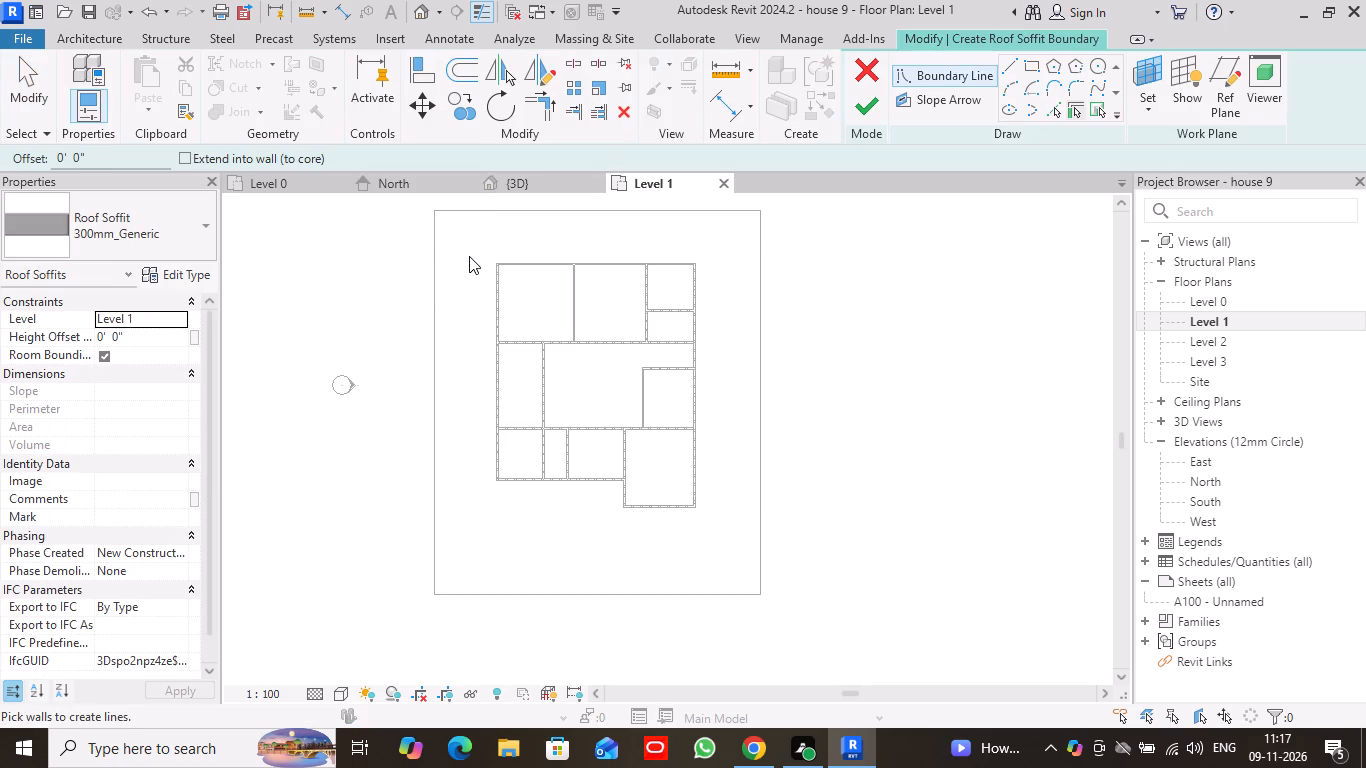
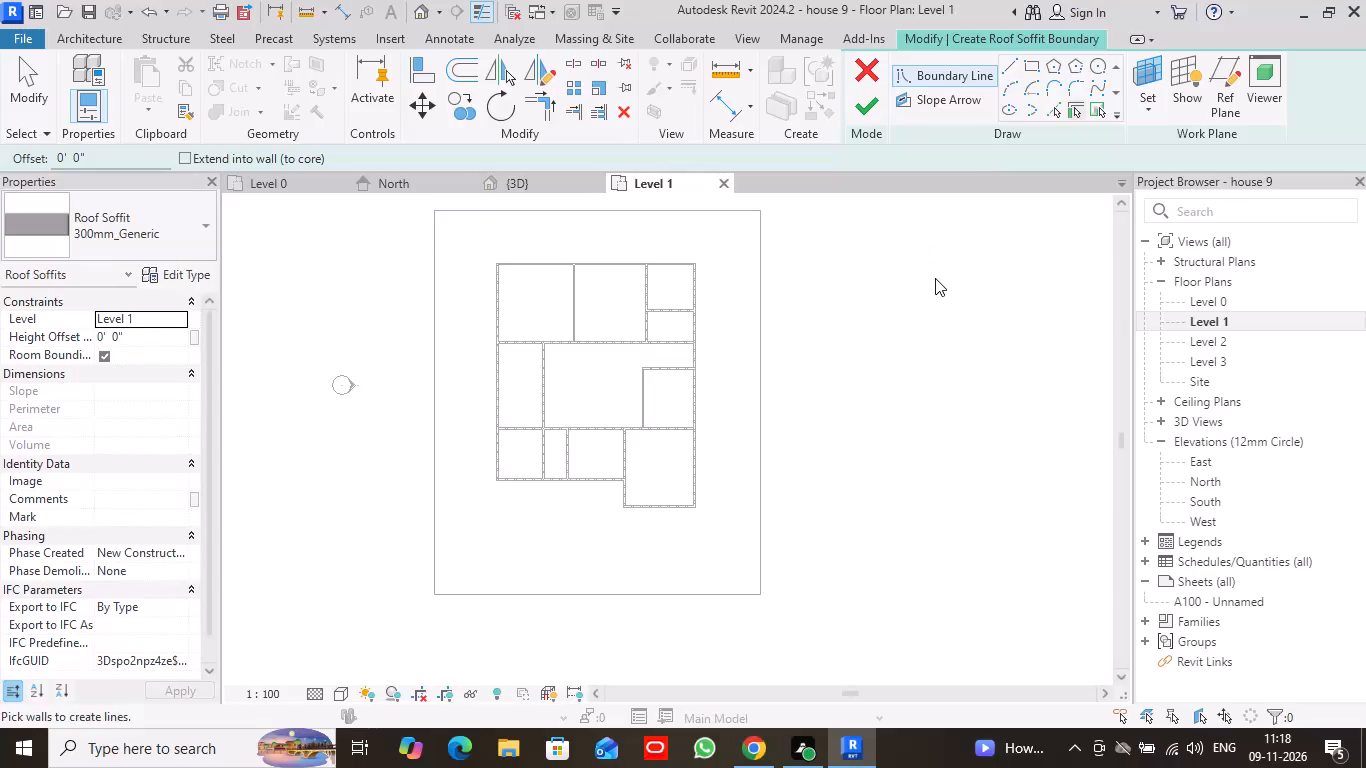
Sketch the soffit boundary's west line, about 50' 1" long, from the house's northwest outer corner south to the projecting room's south wall line.
click(1008, 63)
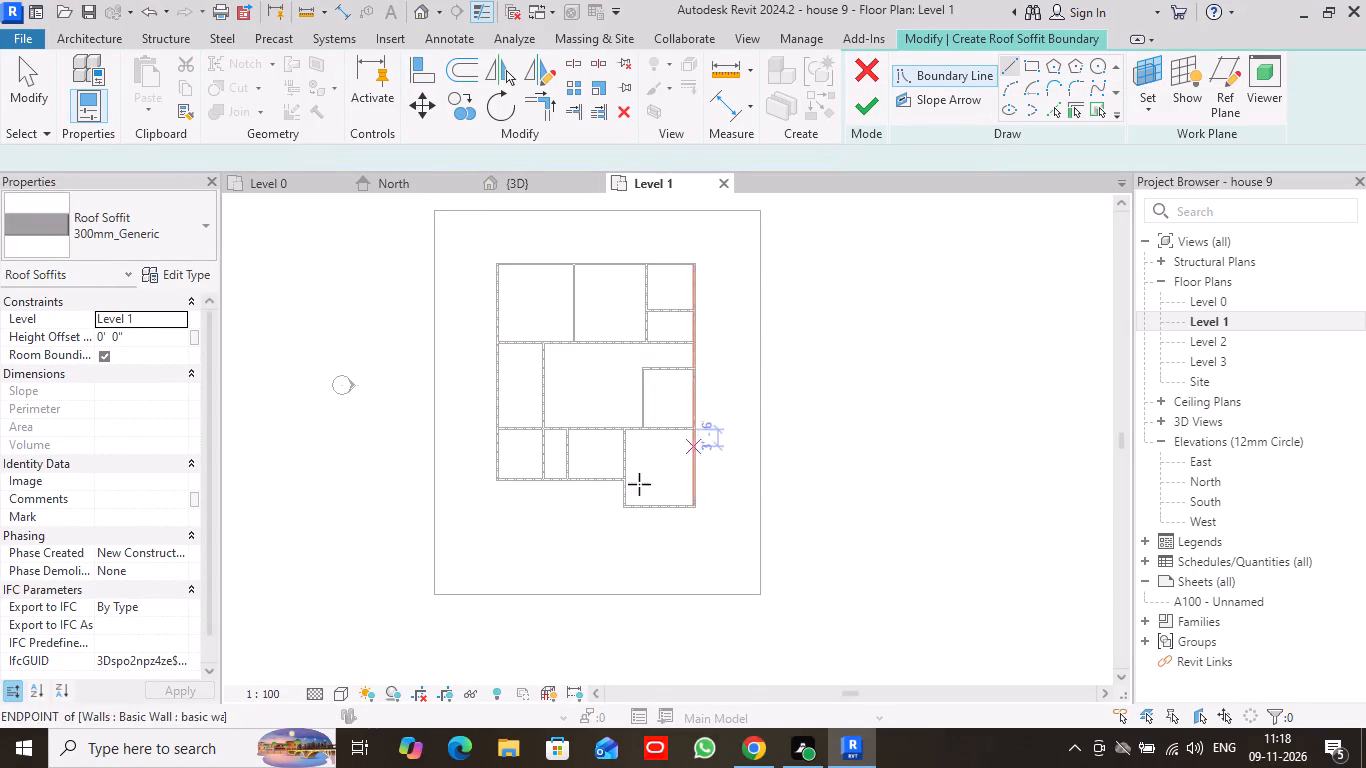
middle_drag(567, 524, 574, 482)
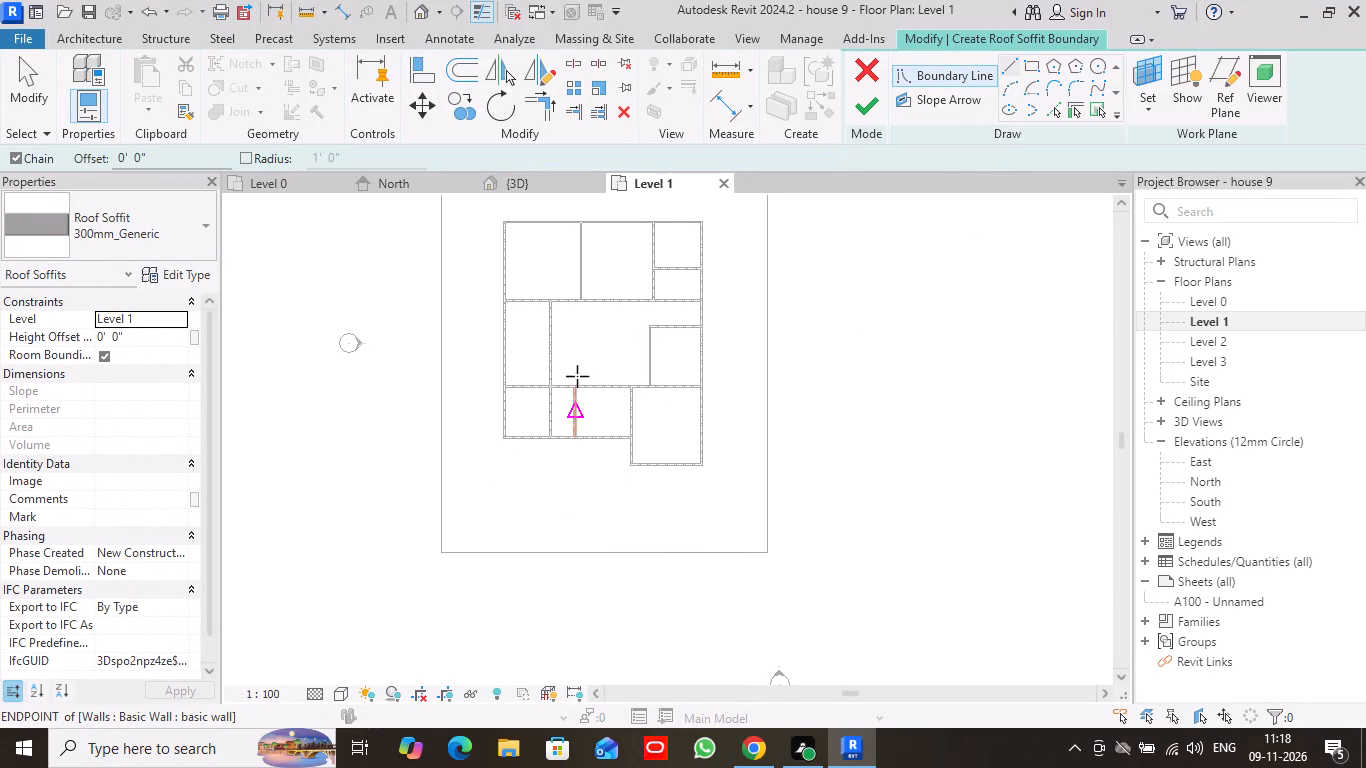
click(502, 222)
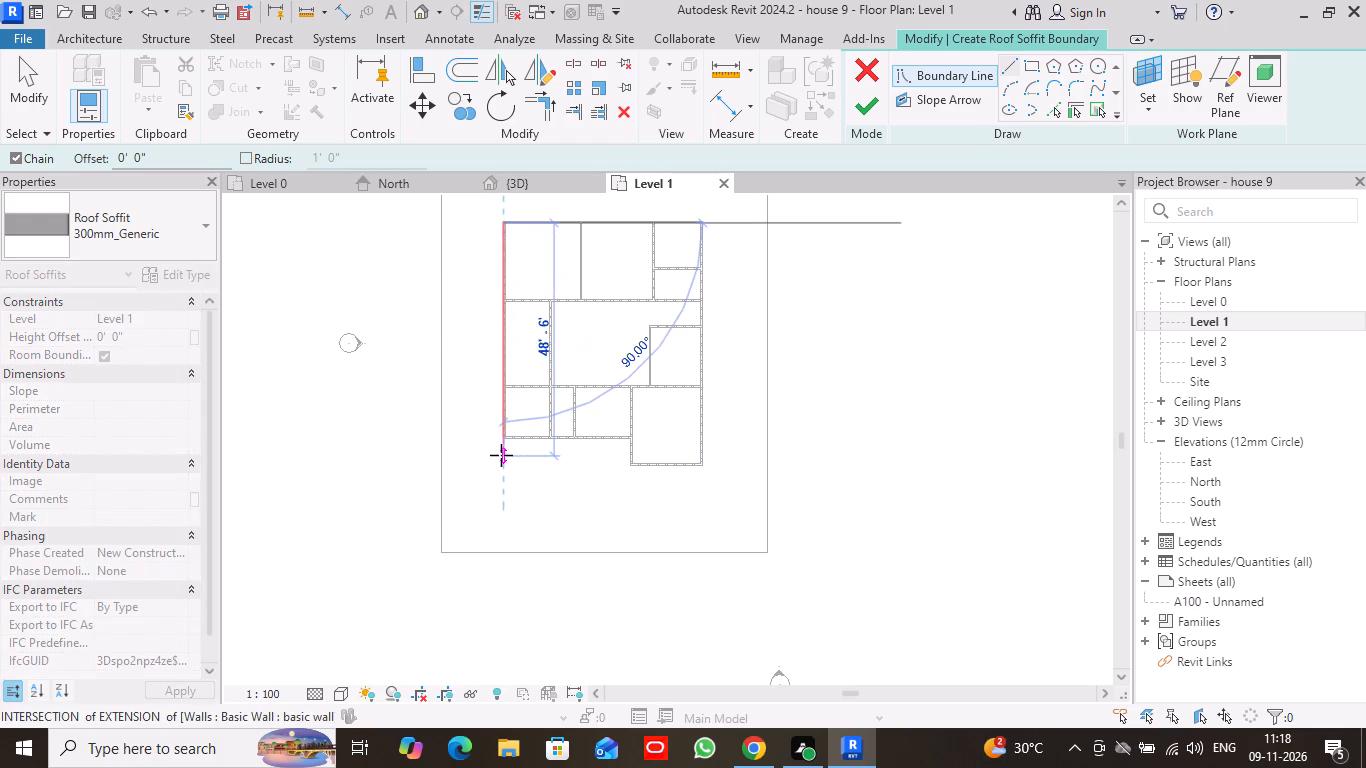
scroll(501, 460, up, 4)
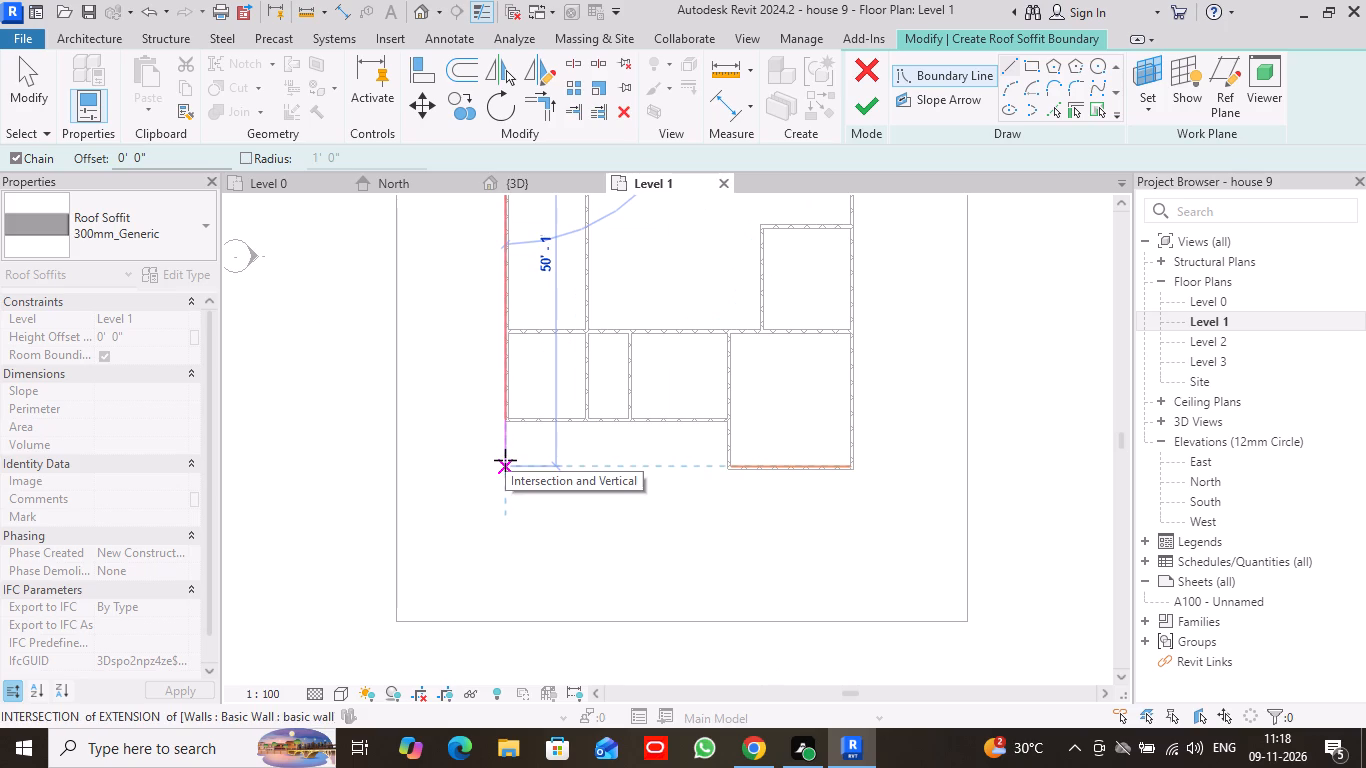
click(505, 460)
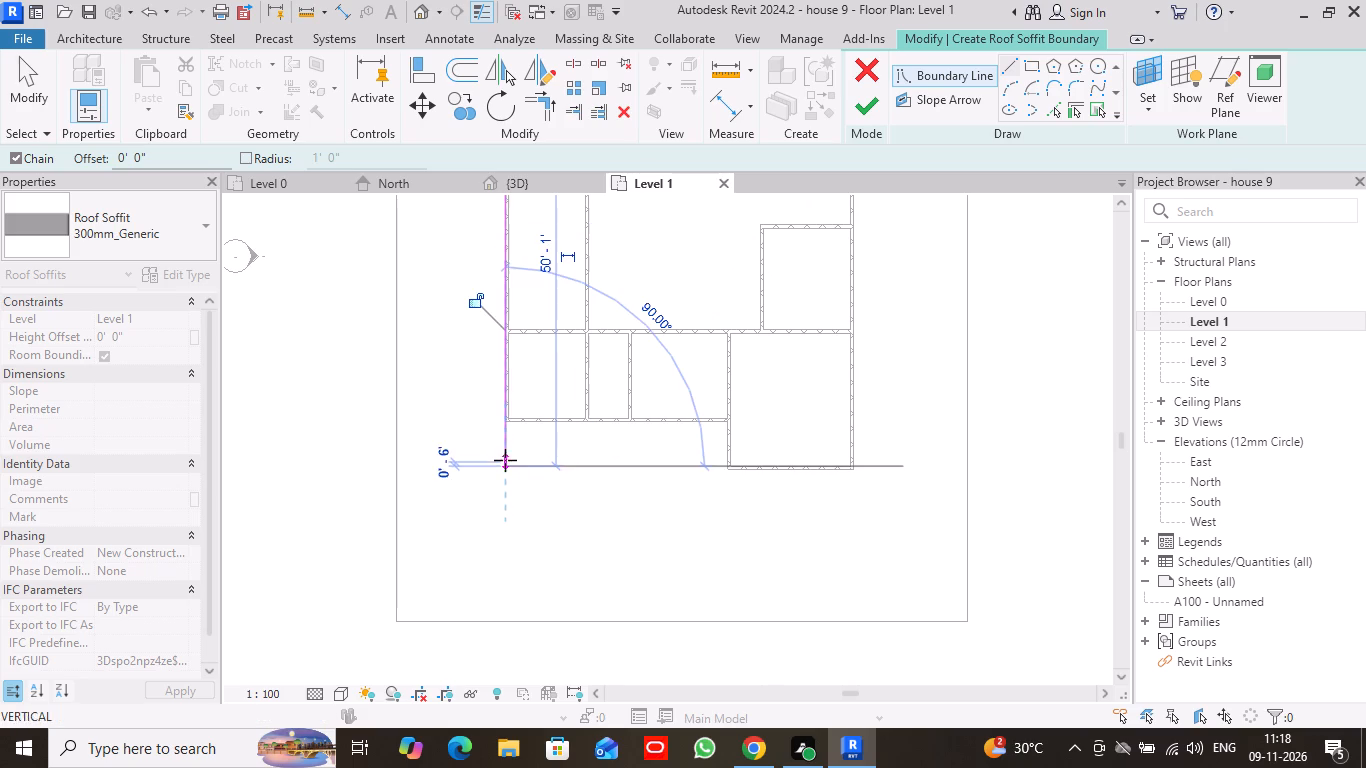
Continue the boundary east about 26' 5 1/2" to the projecting southeast room, jog to its outer corner, and follow its south wall for 15' 0".
scroll(728, 465, up, 4)
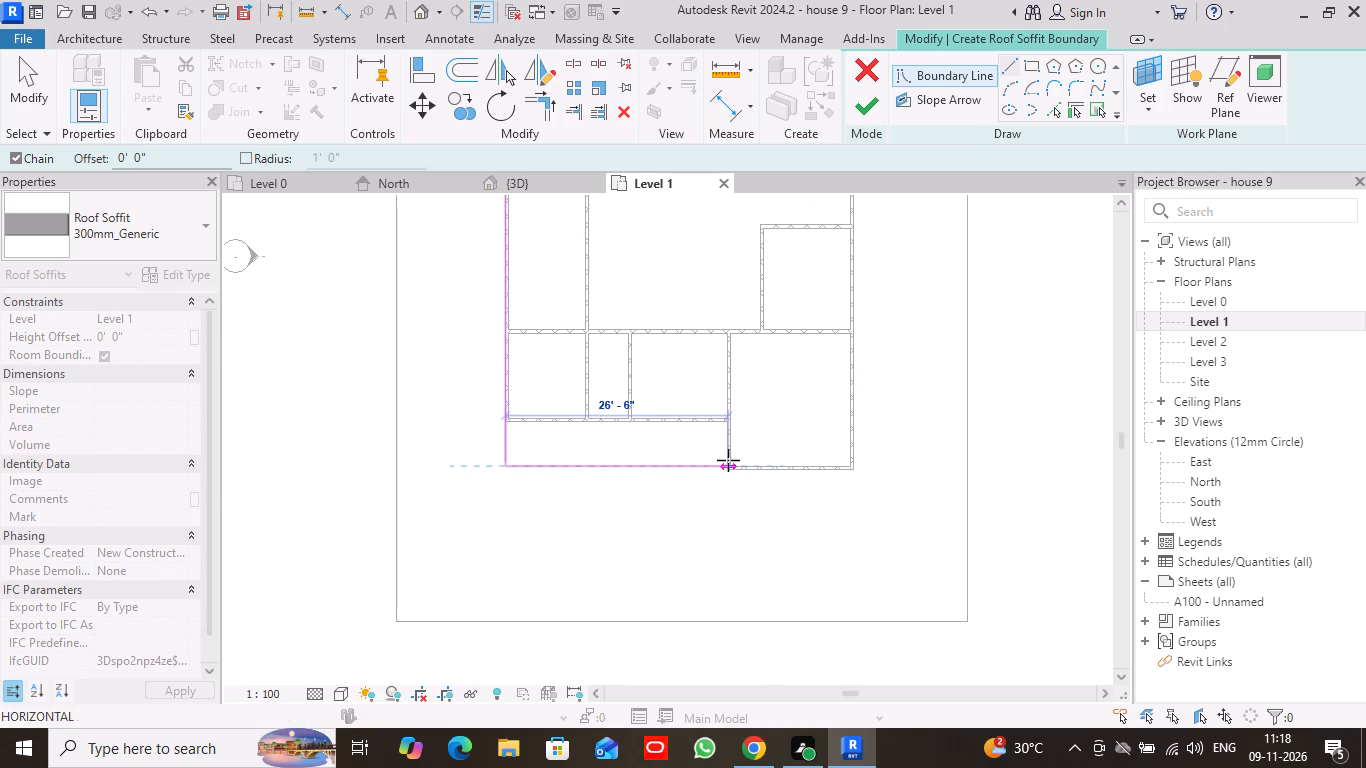
scroll(728, 460, up, 5)
click(724, 475)
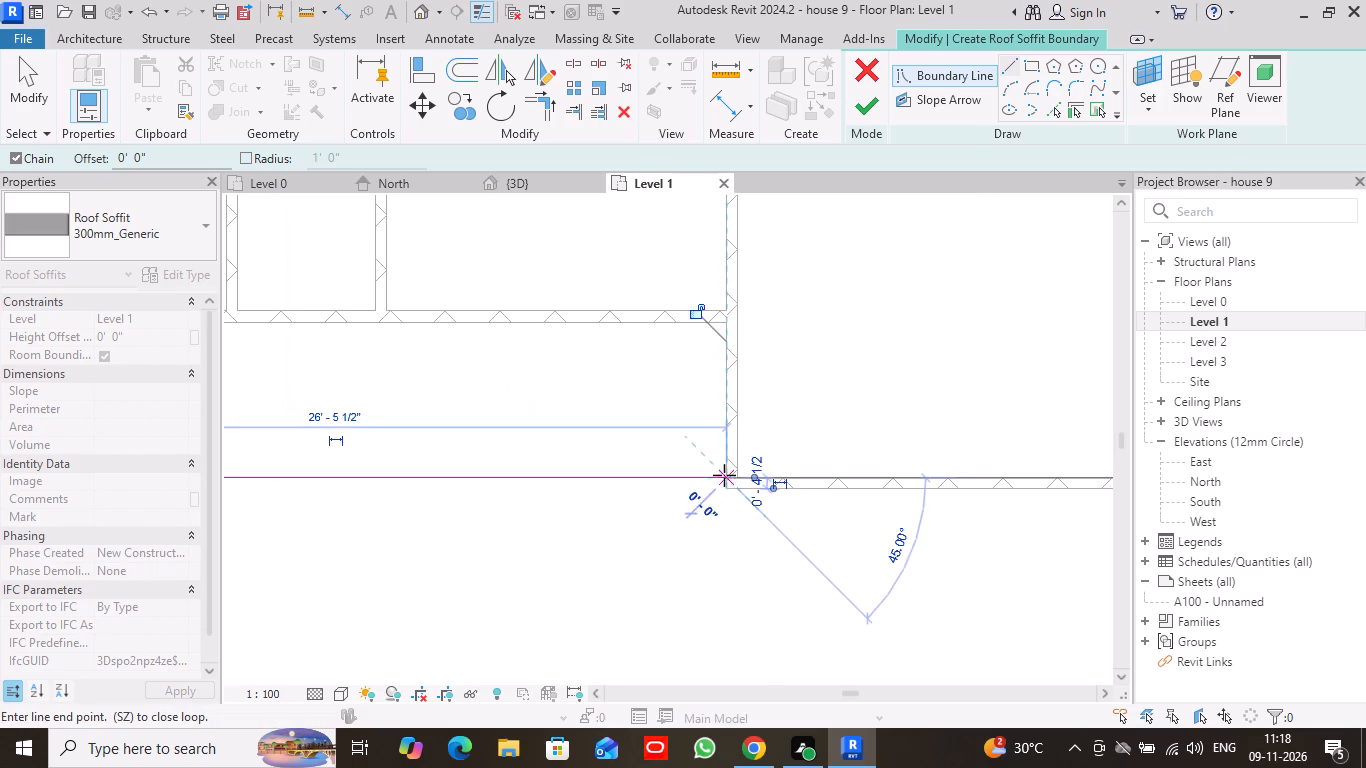
click(723, 487)
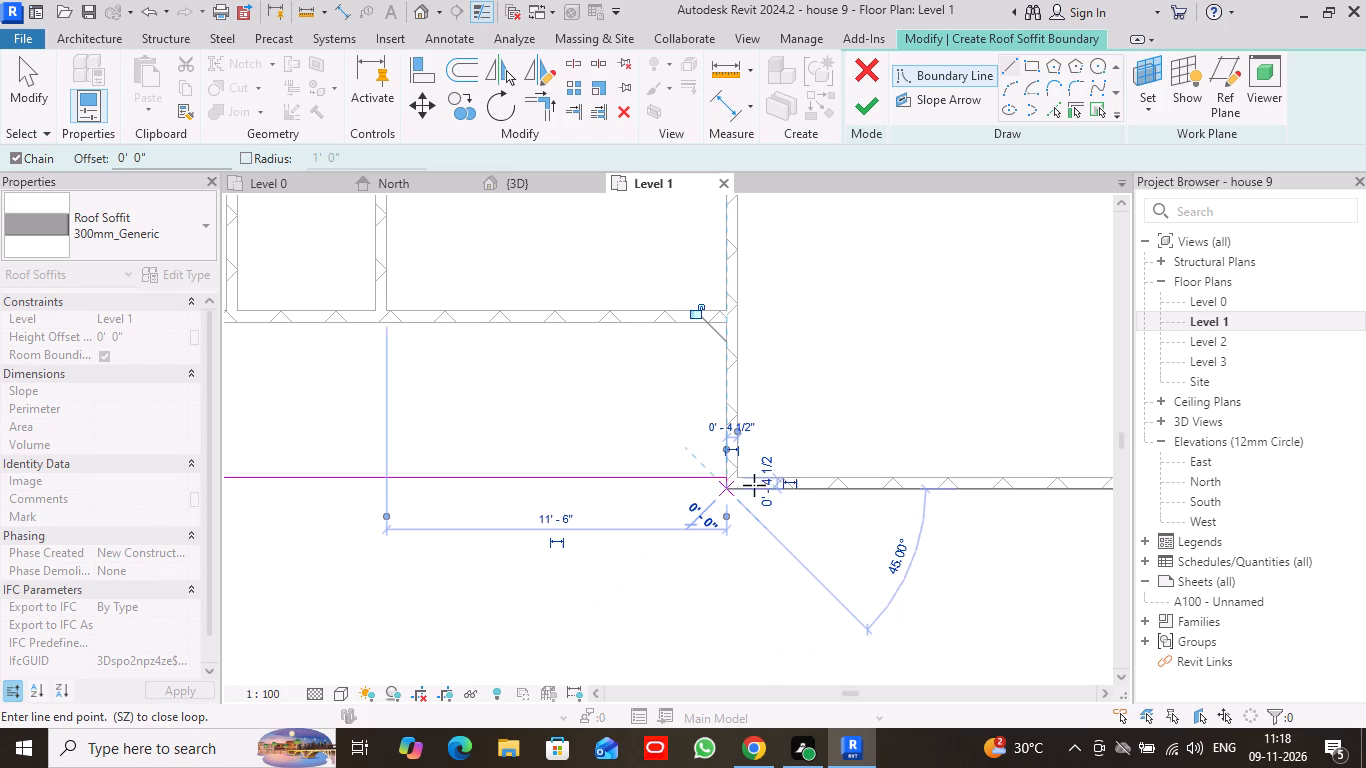
scroll(921, 490, down, 3)
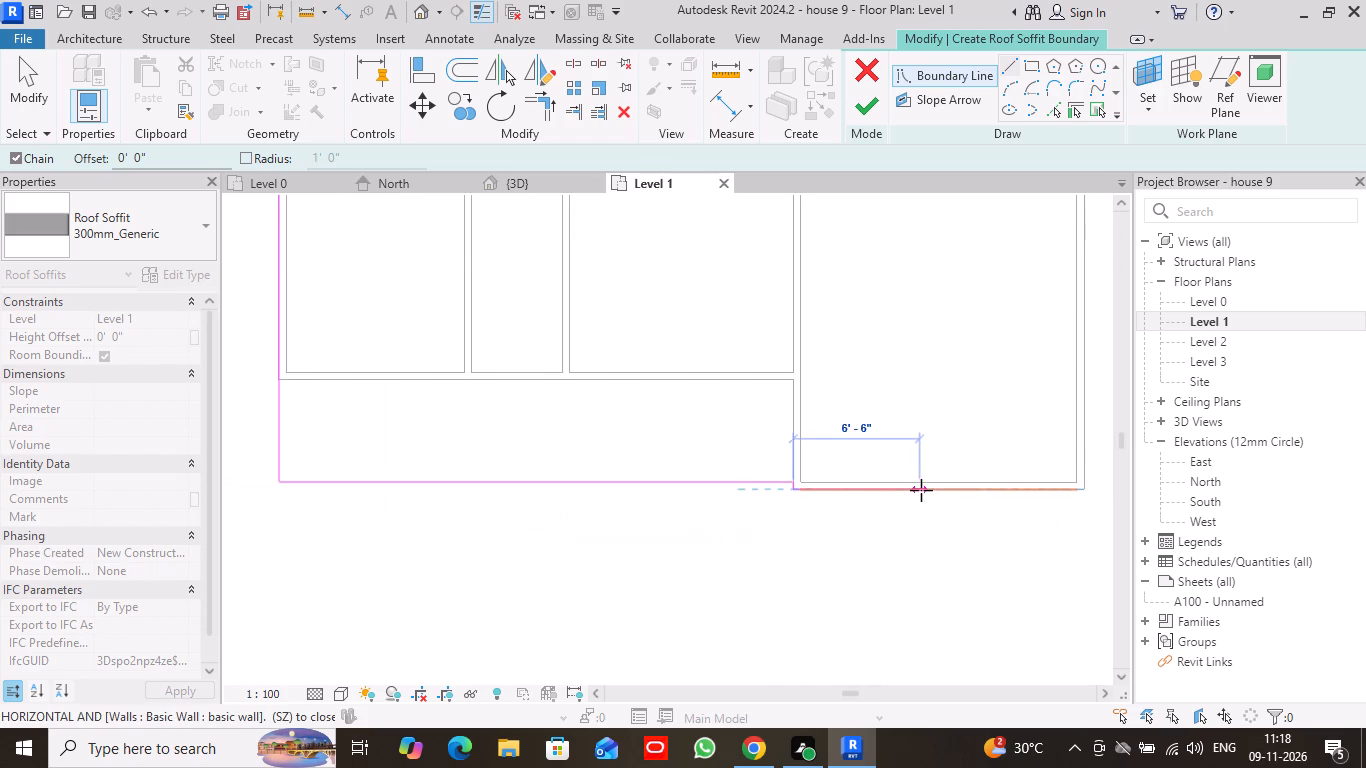
middle_drag(921, 490, 609, 511)
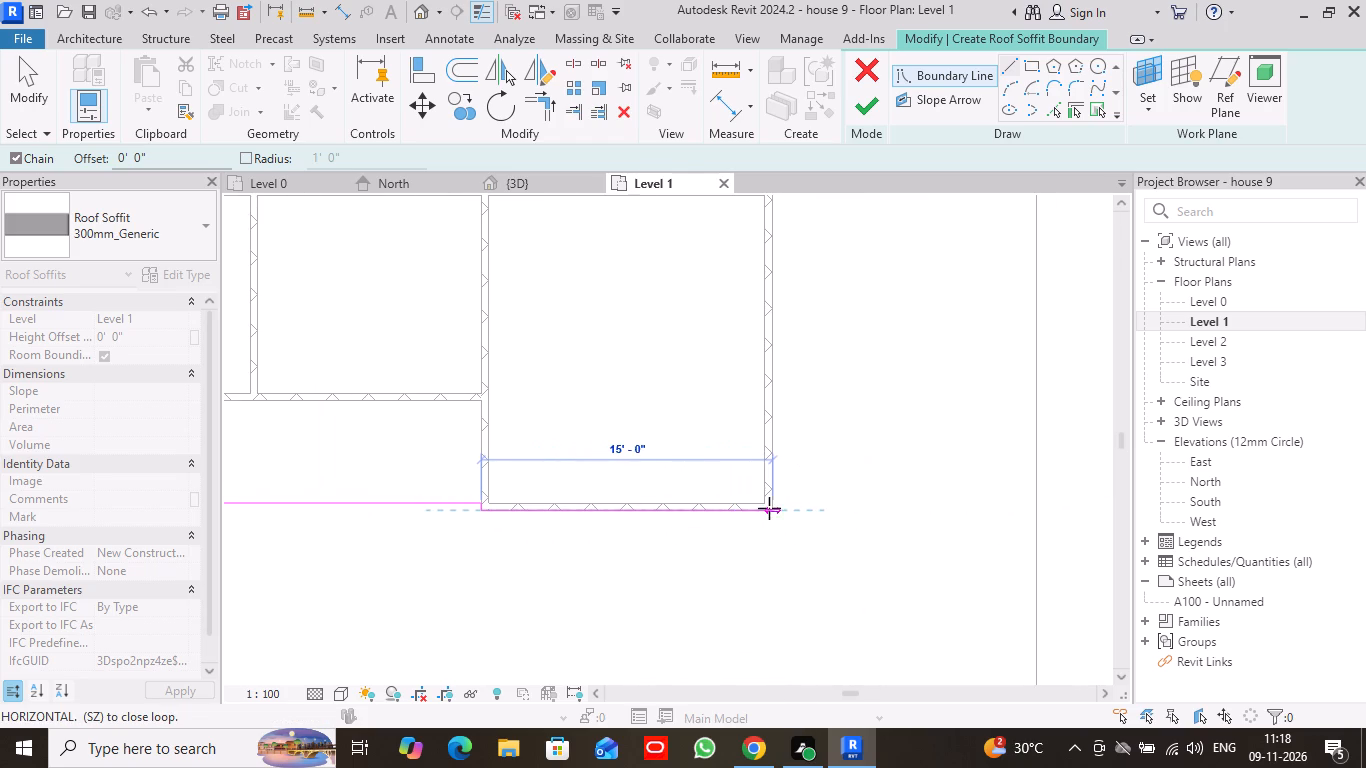
click(771, 510)
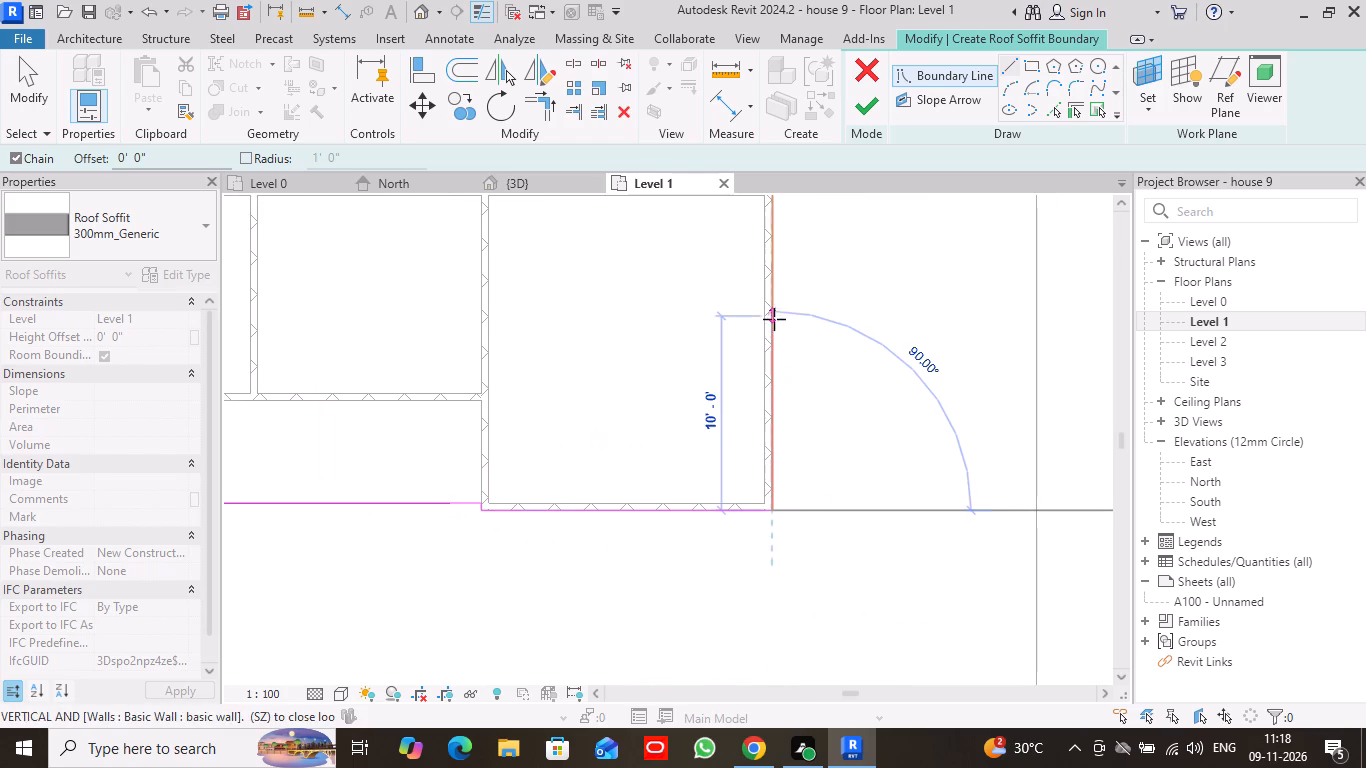
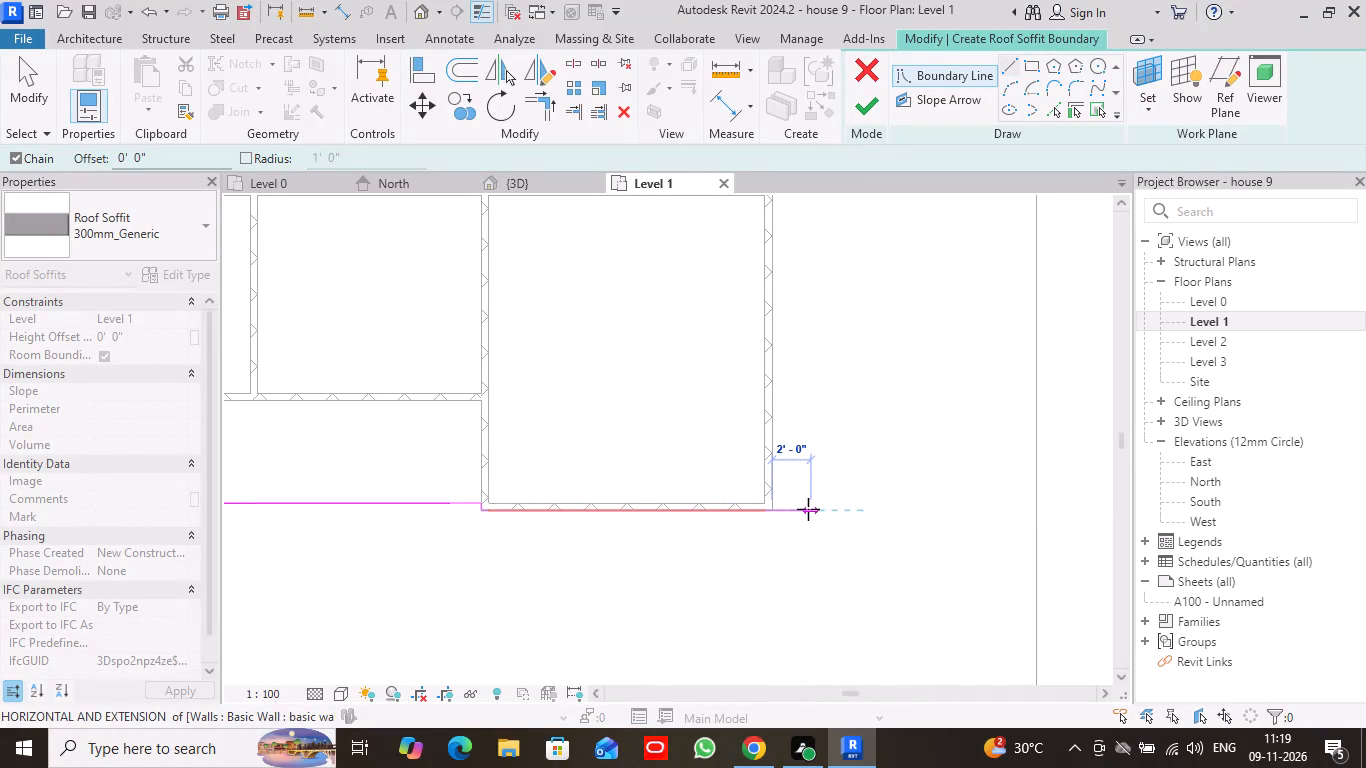
Extend the boundary 2' 0" past the east wall, run it north about 50' 10", close it at the northwest corner, and finish the soffit.
click(815, 507)
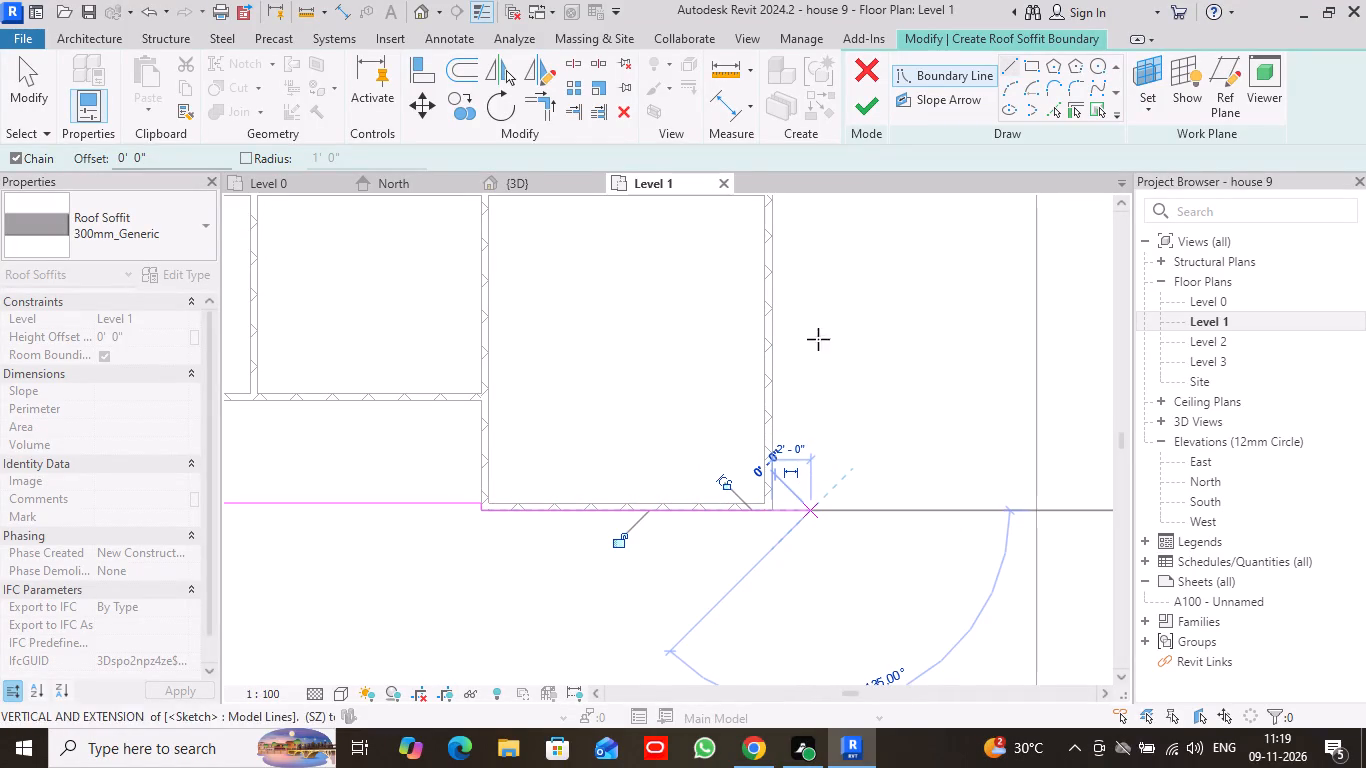
scroll(815, 262, down, 4)
middle_drag(815, 262, 805, 529)
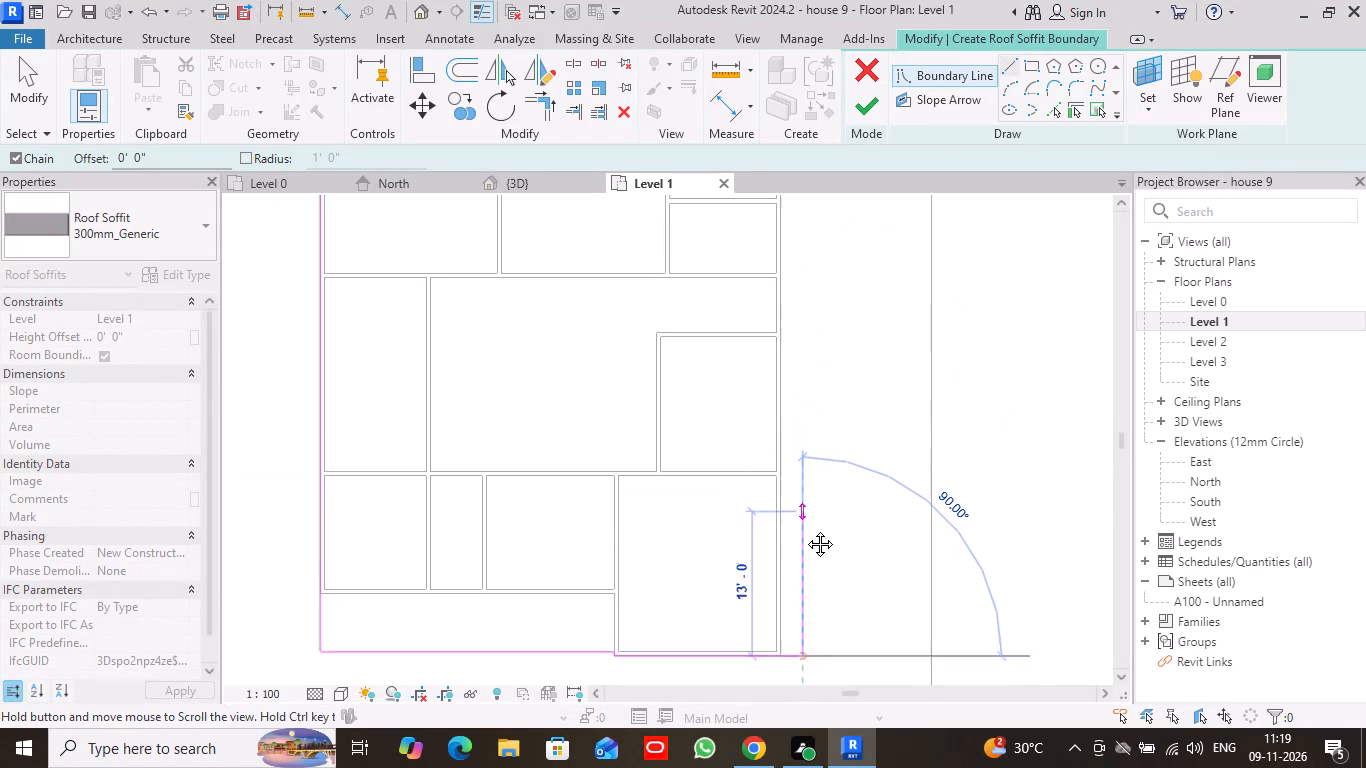
middle_drag(805, 529, 805, 531)
middle_drag(814, 224, 799, 443)
scroll(814, 224, down, 1)
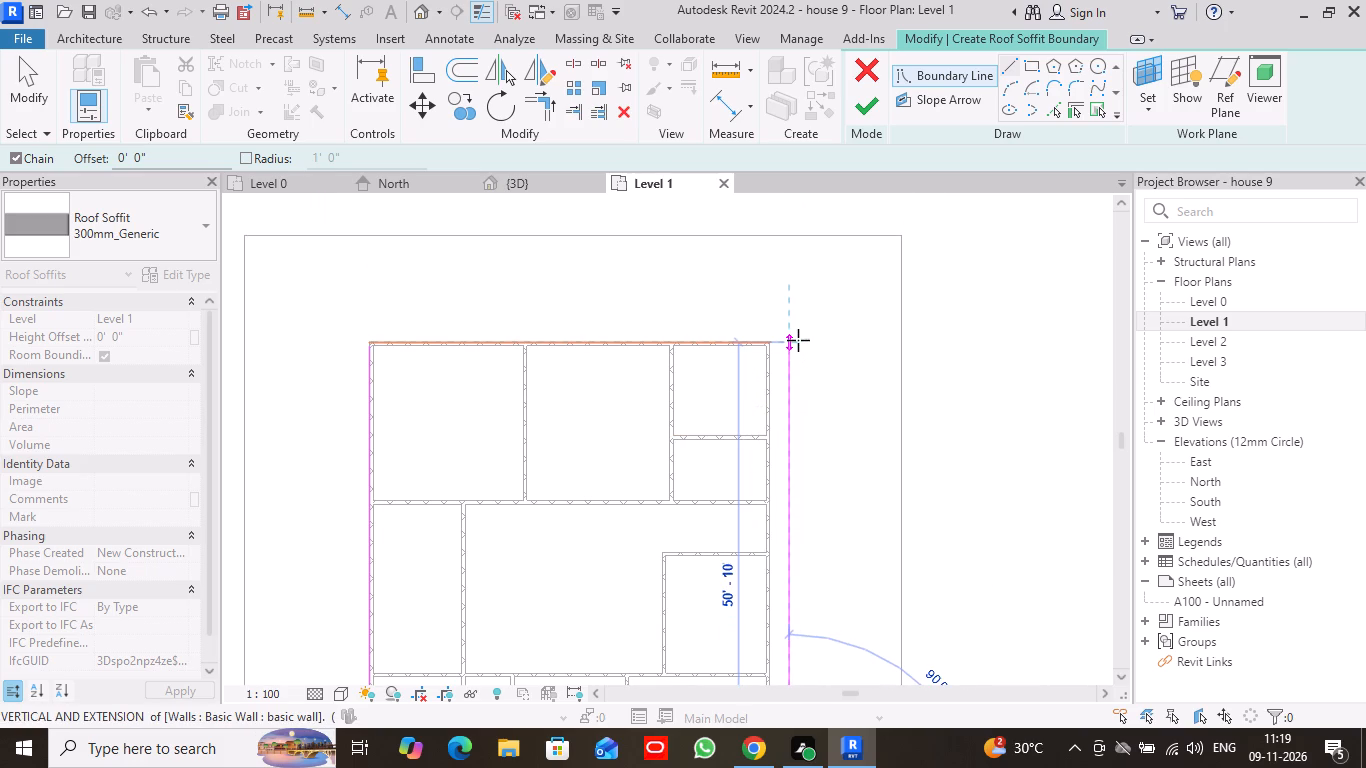
click(798, 339)
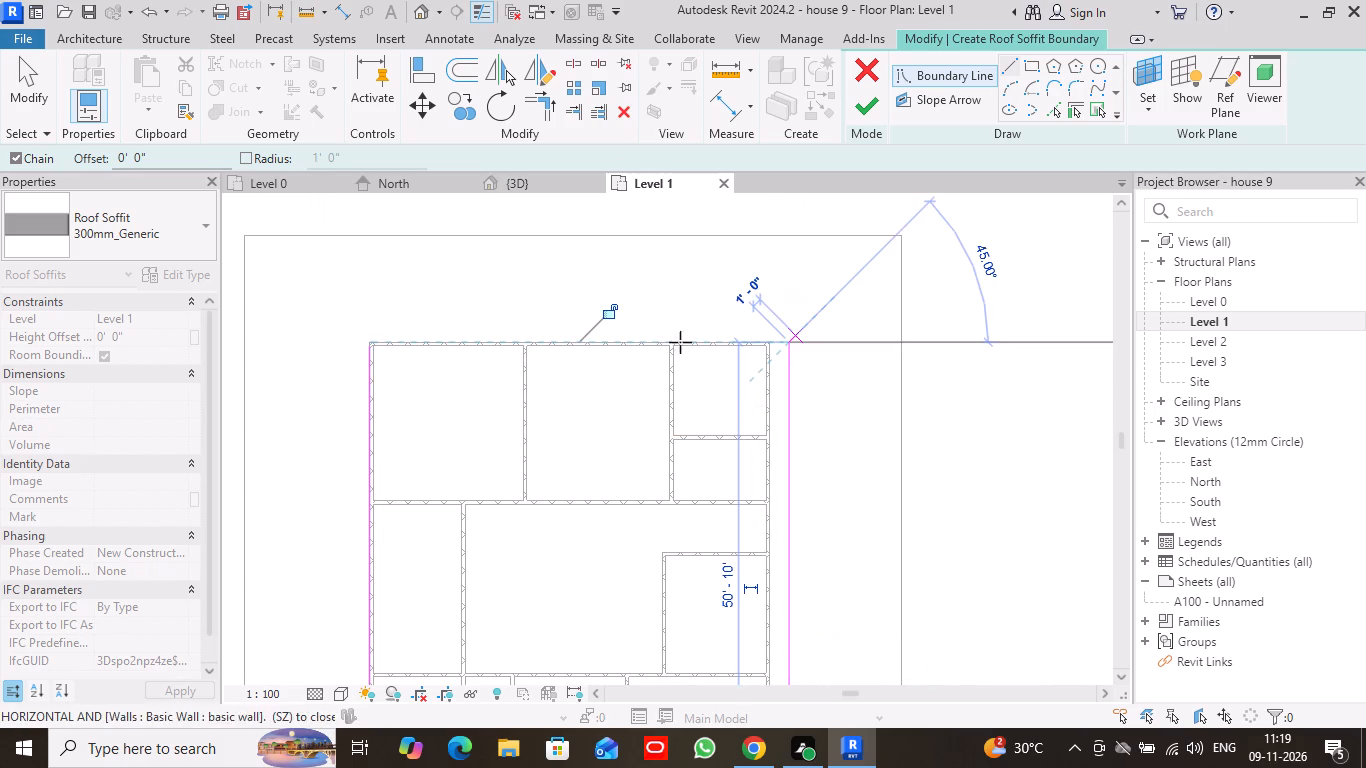
click(371, 340)
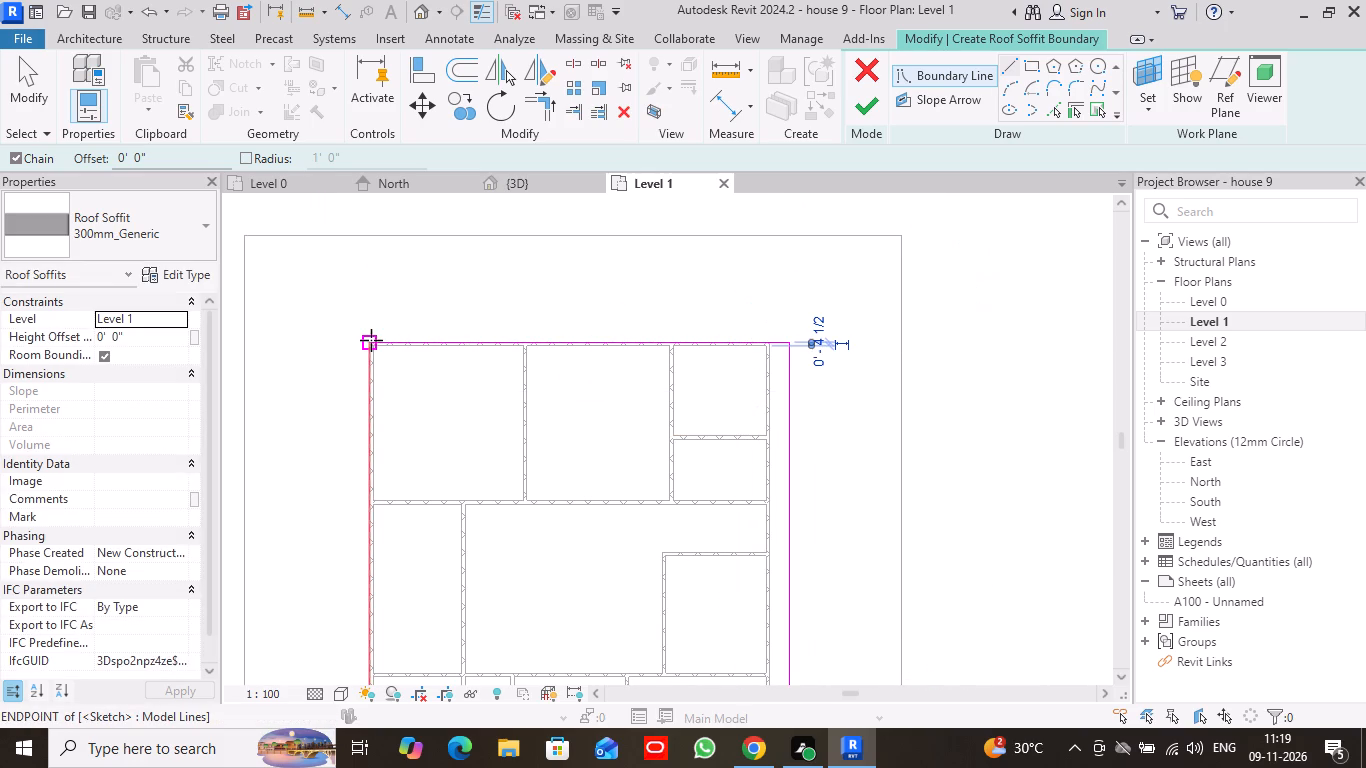
click(861, 106)
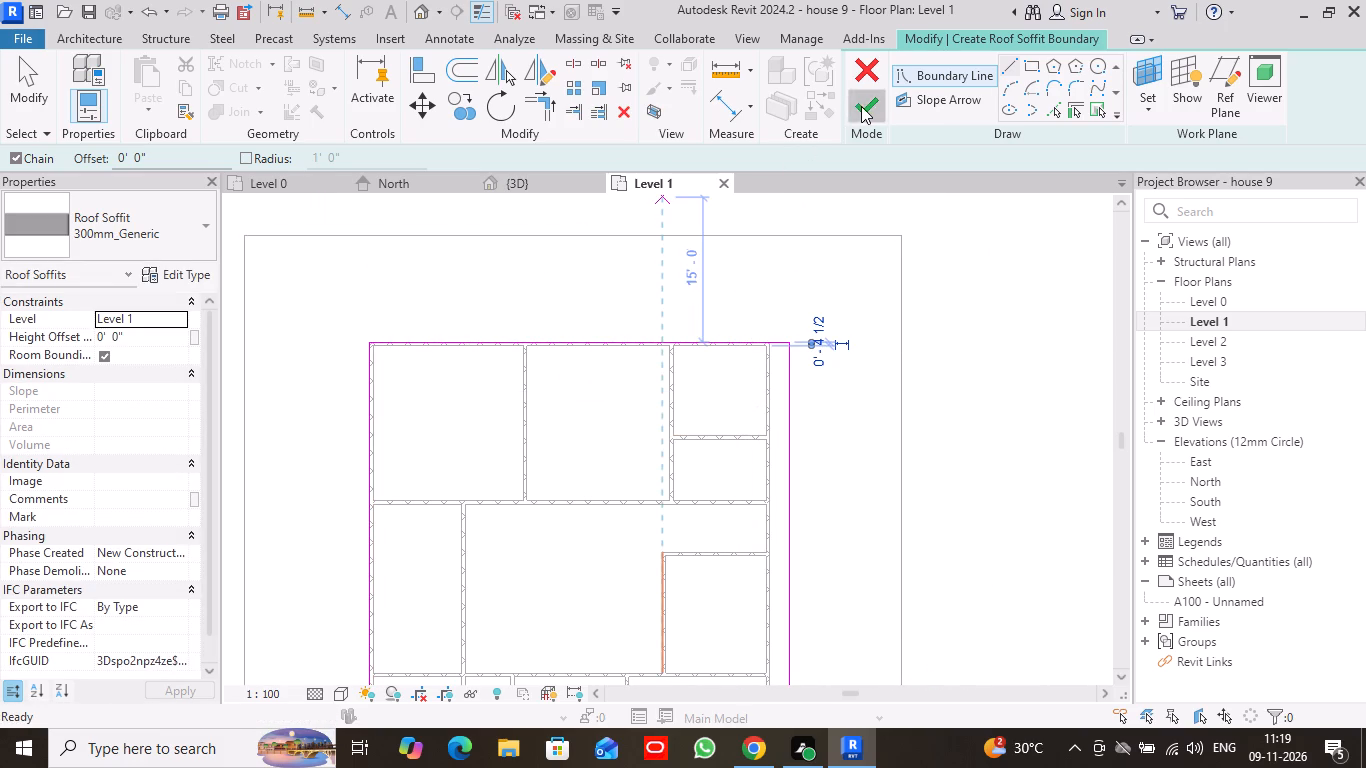
Copy the Level 1 roof soffit in the 3D view and paste it aligned to Level 2.
scroll(833, 492, down, 2)
middle_drag(835, 612, 831, 569)
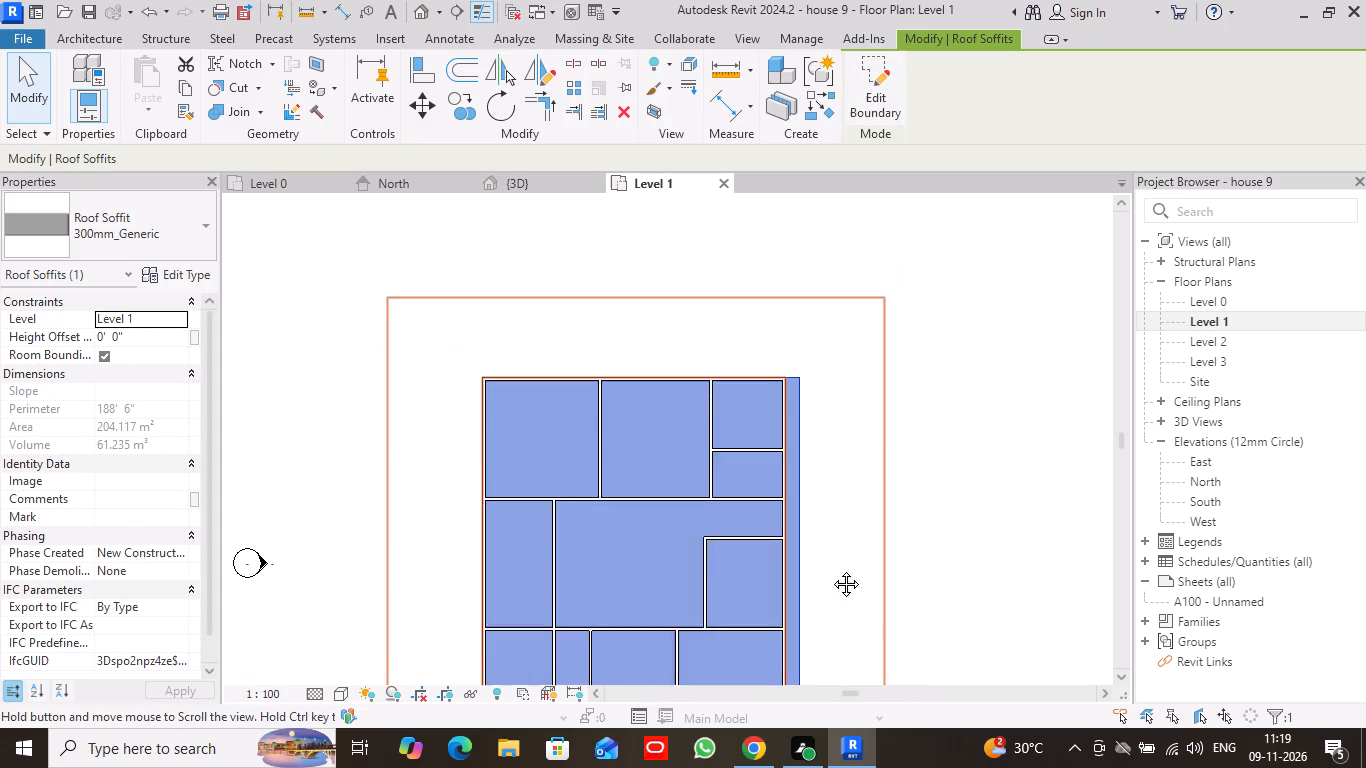
middle_drag(831, 569, 817, 367)
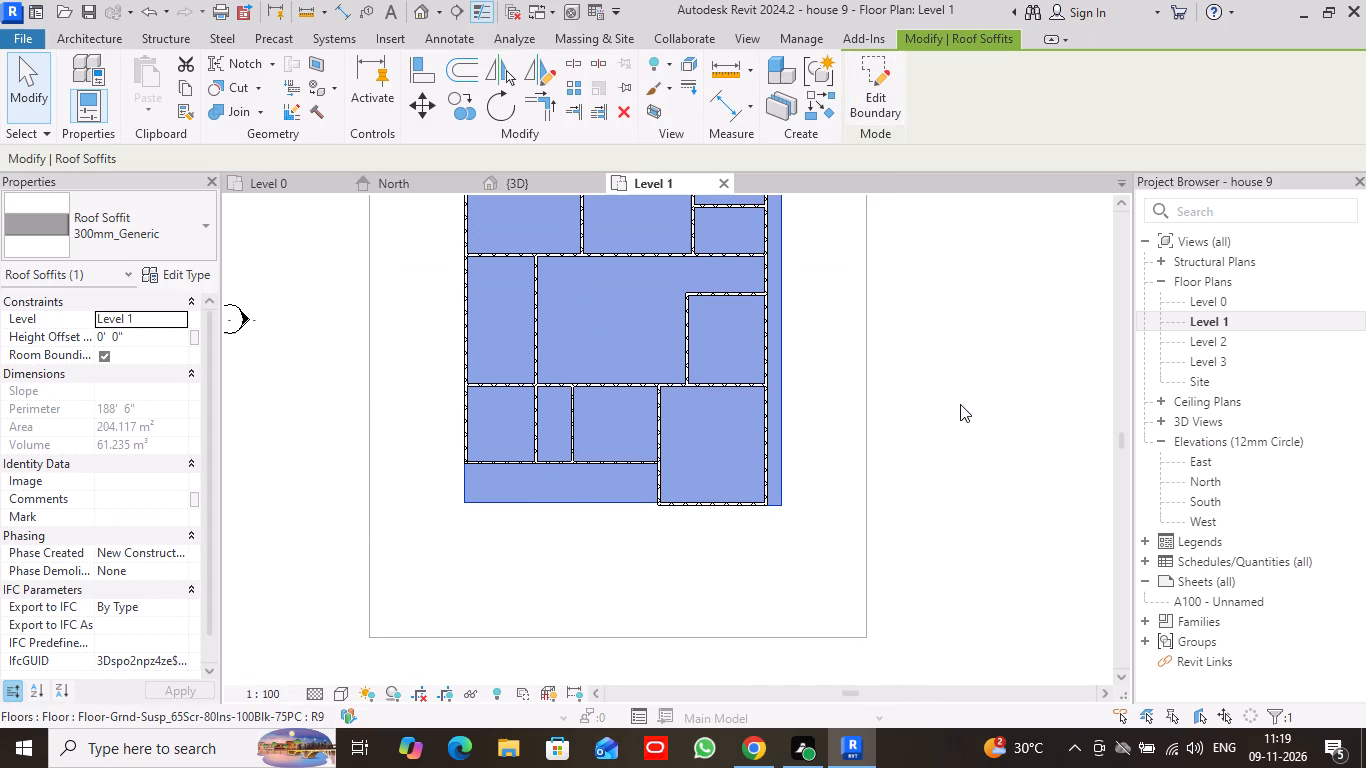
click(537, 185)
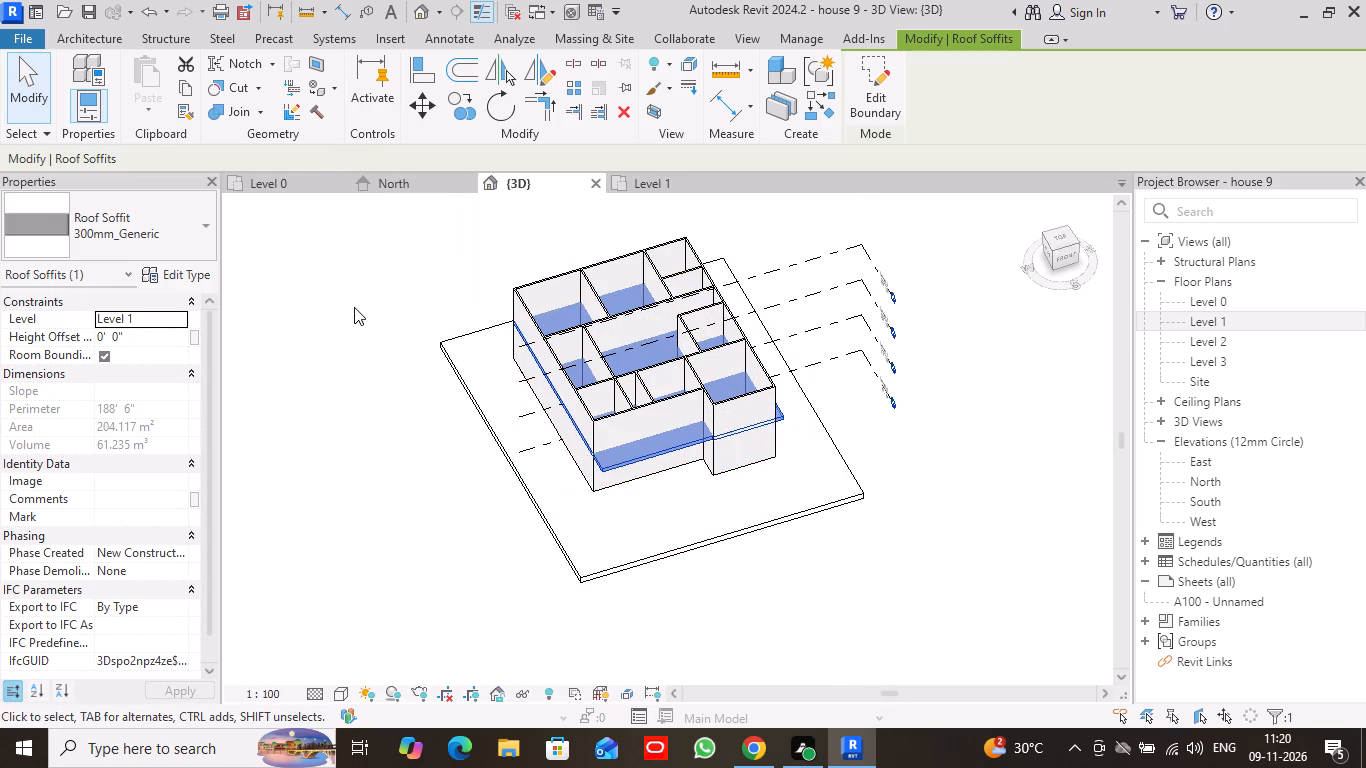
click(354, 307)
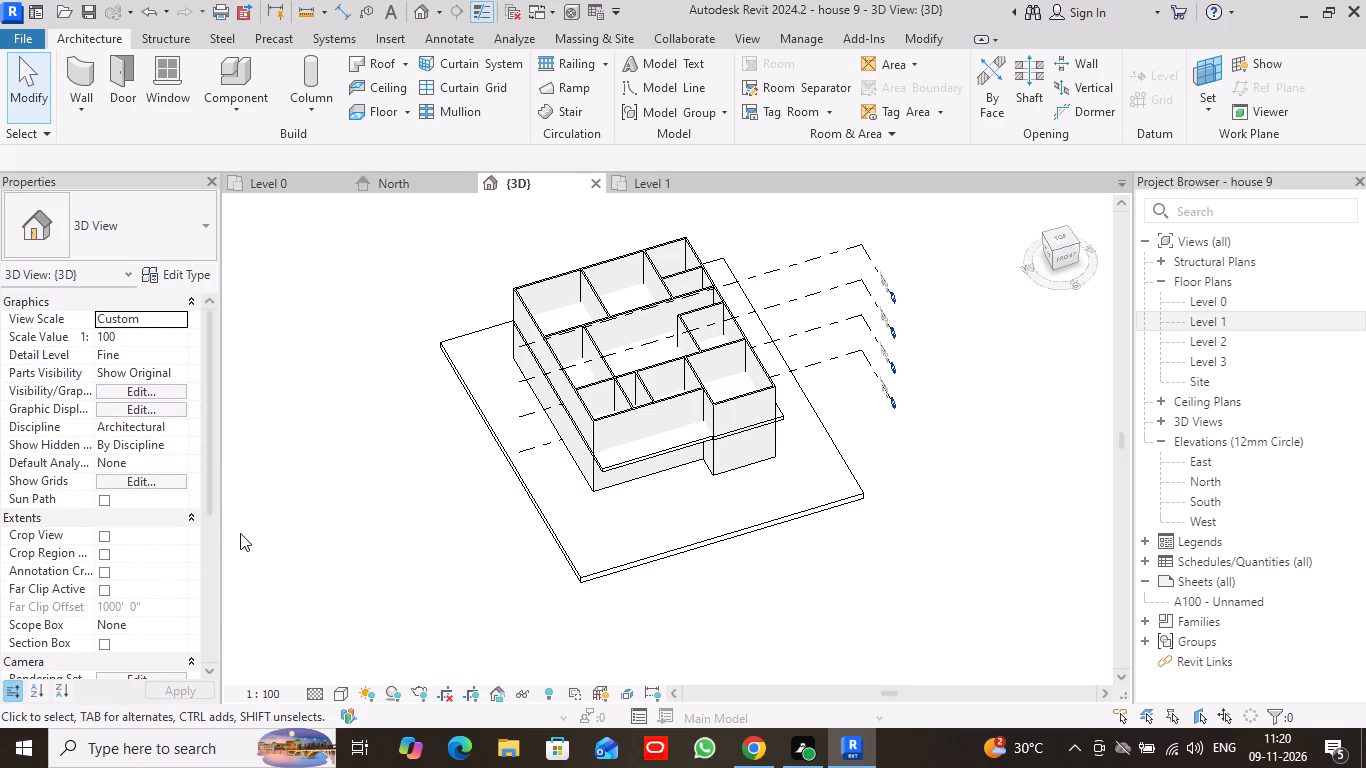
click(664, 450)
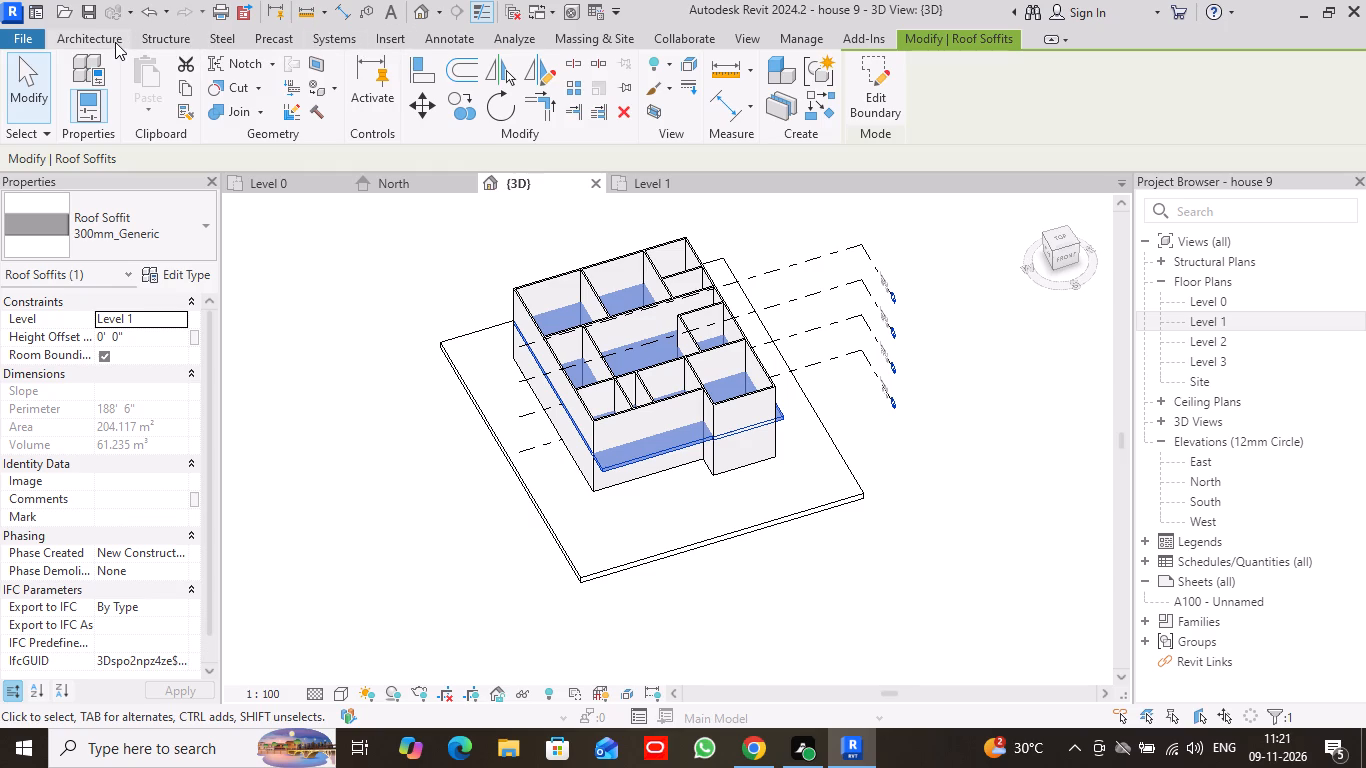
click(686, 441)
click(182, 93)
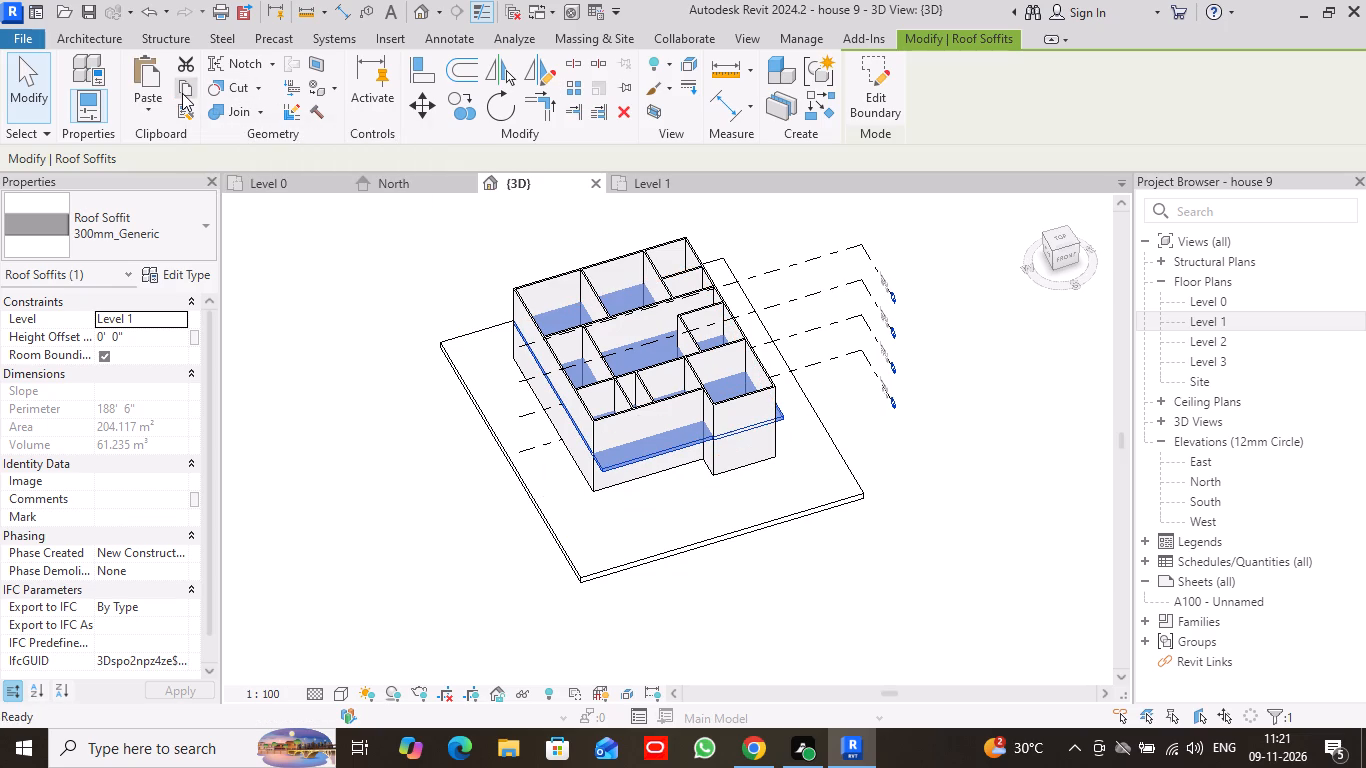
click(144, 106)
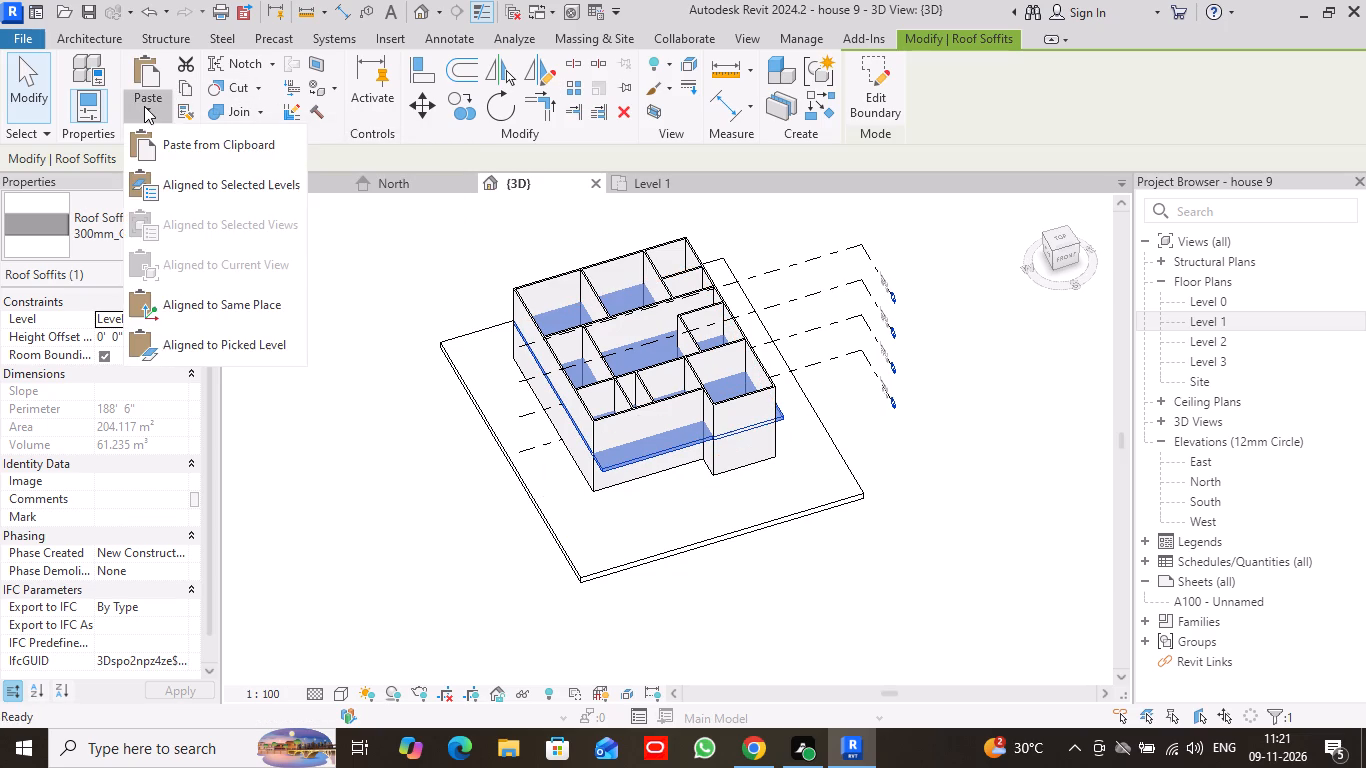
click(208, 192)
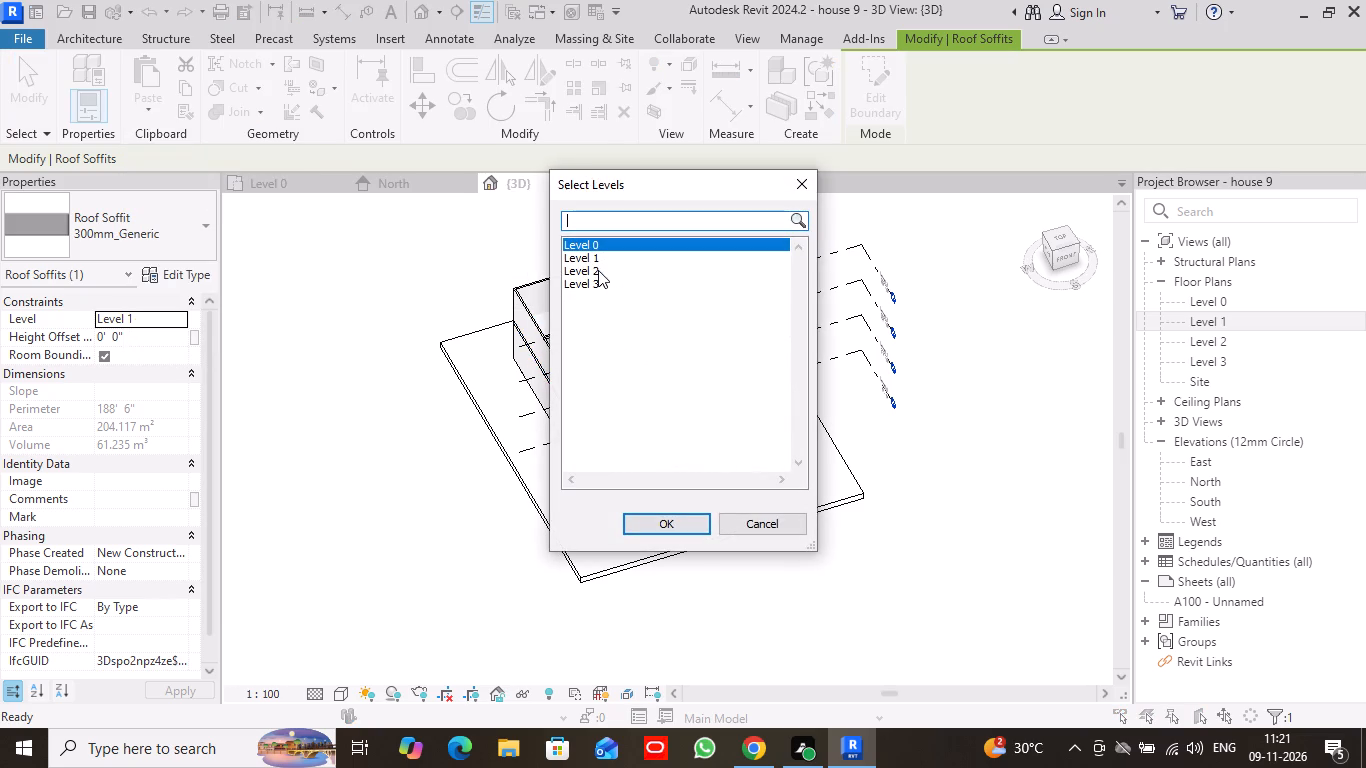
click(606, 270)
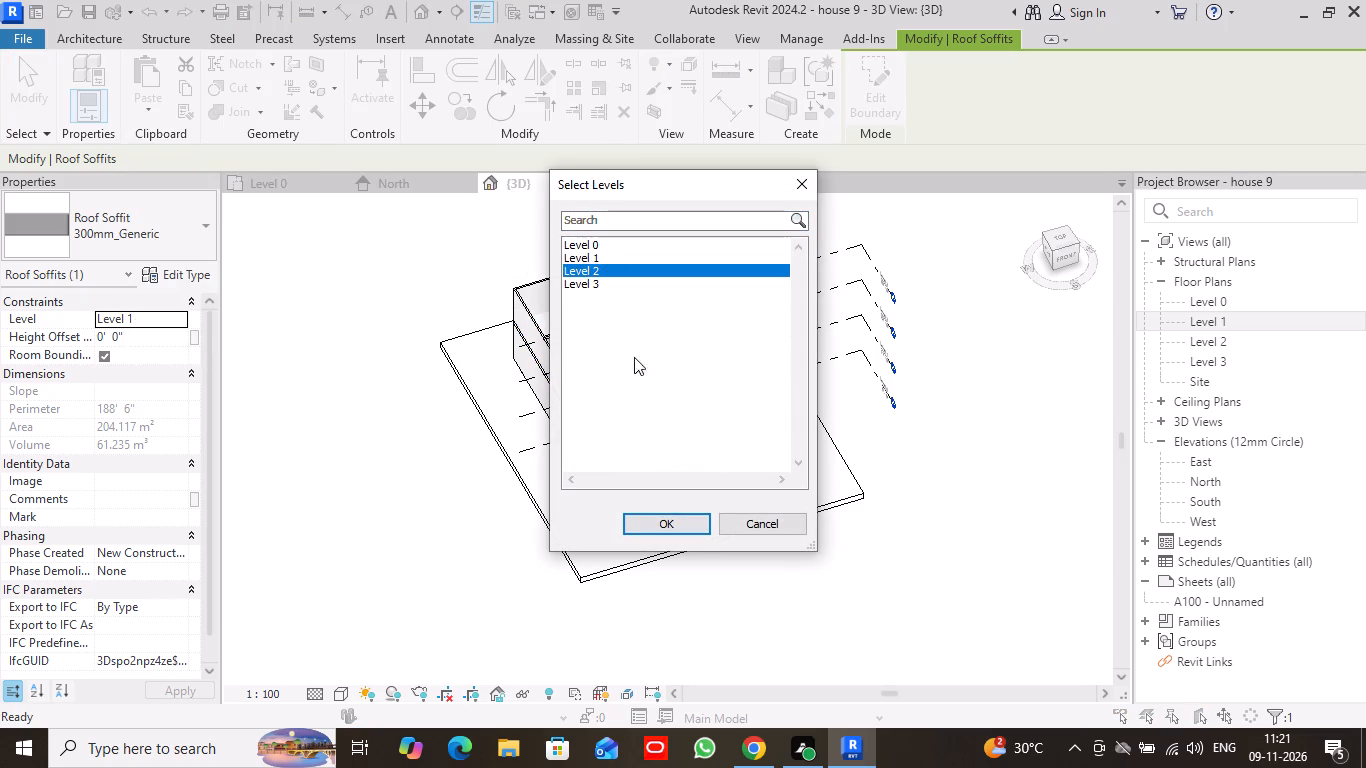
click(687, 525)
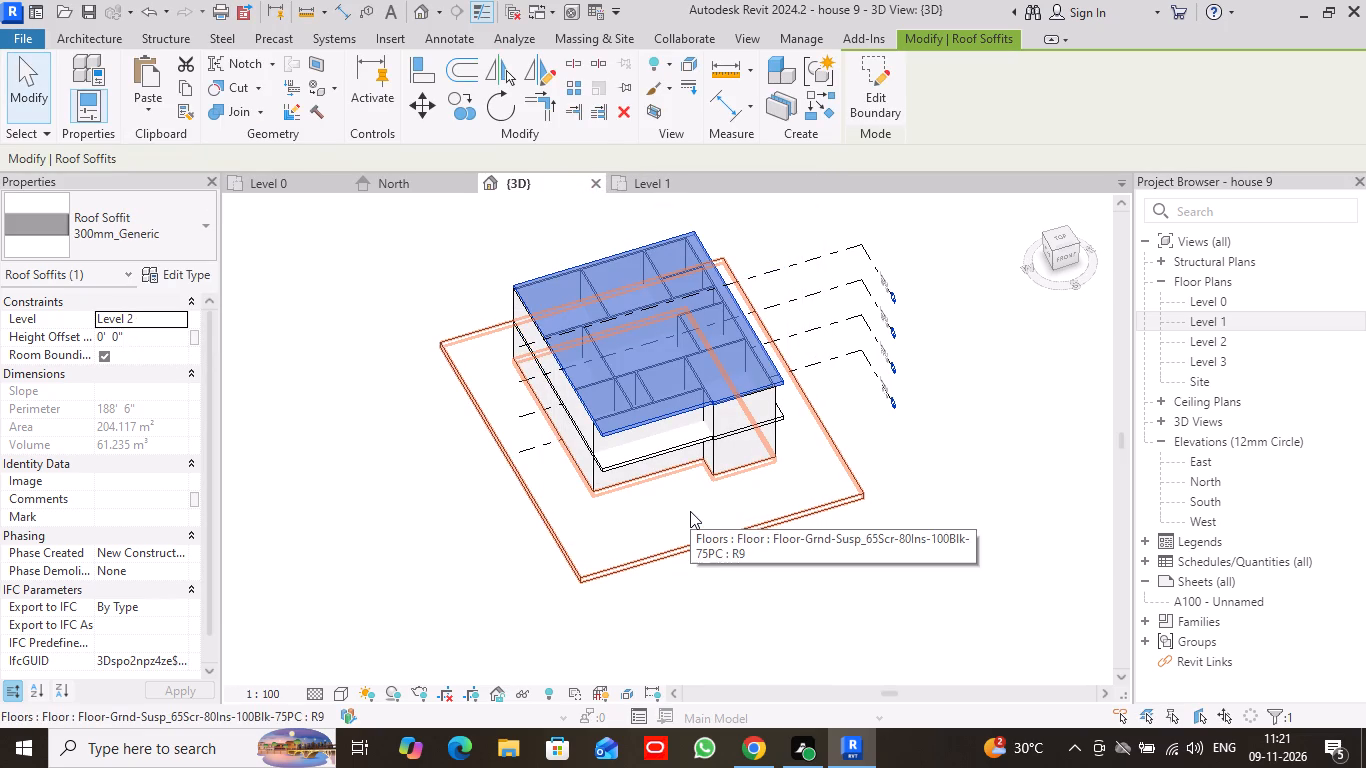
click(18, 73)
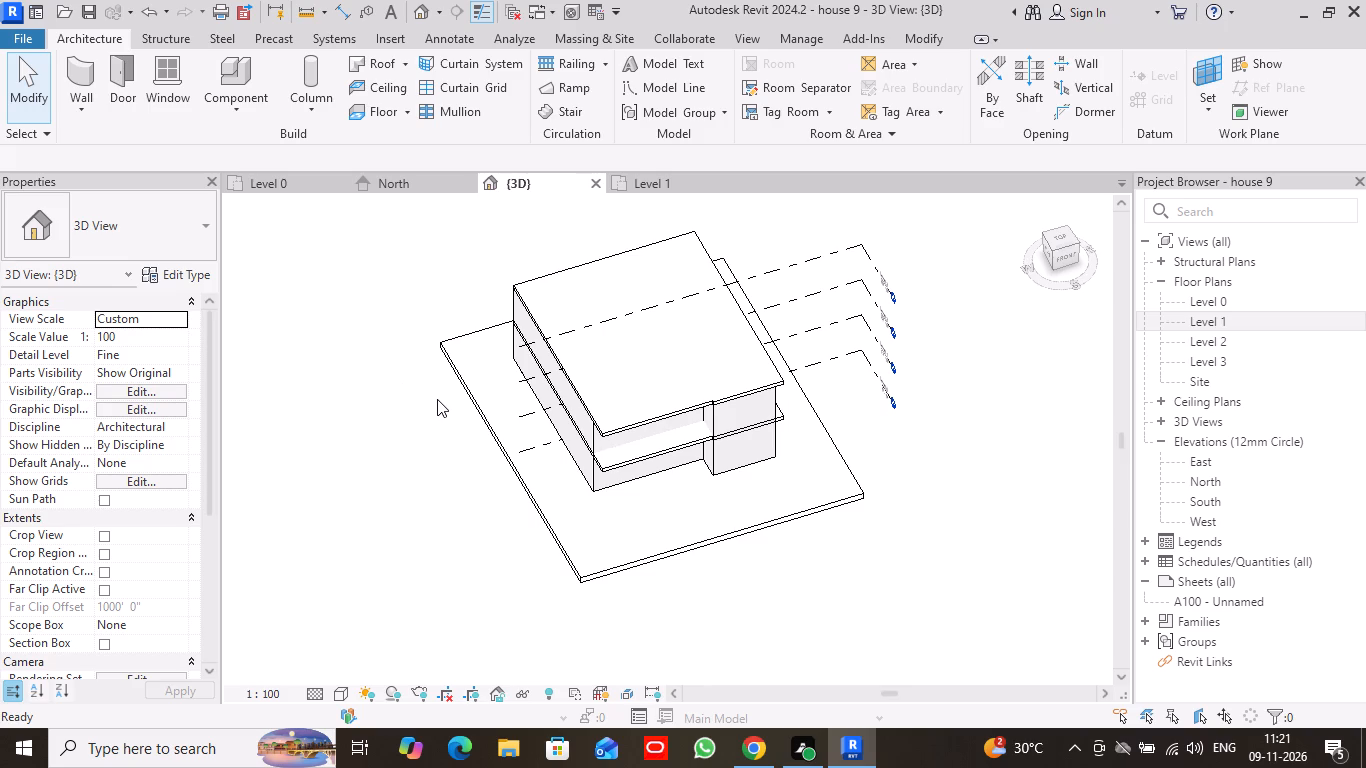
In the Level 1 plan, set the top constraint of the narrow south room's east partition to Level 3, and inspect it in 3D.
scroll(437, 399, up, 2)
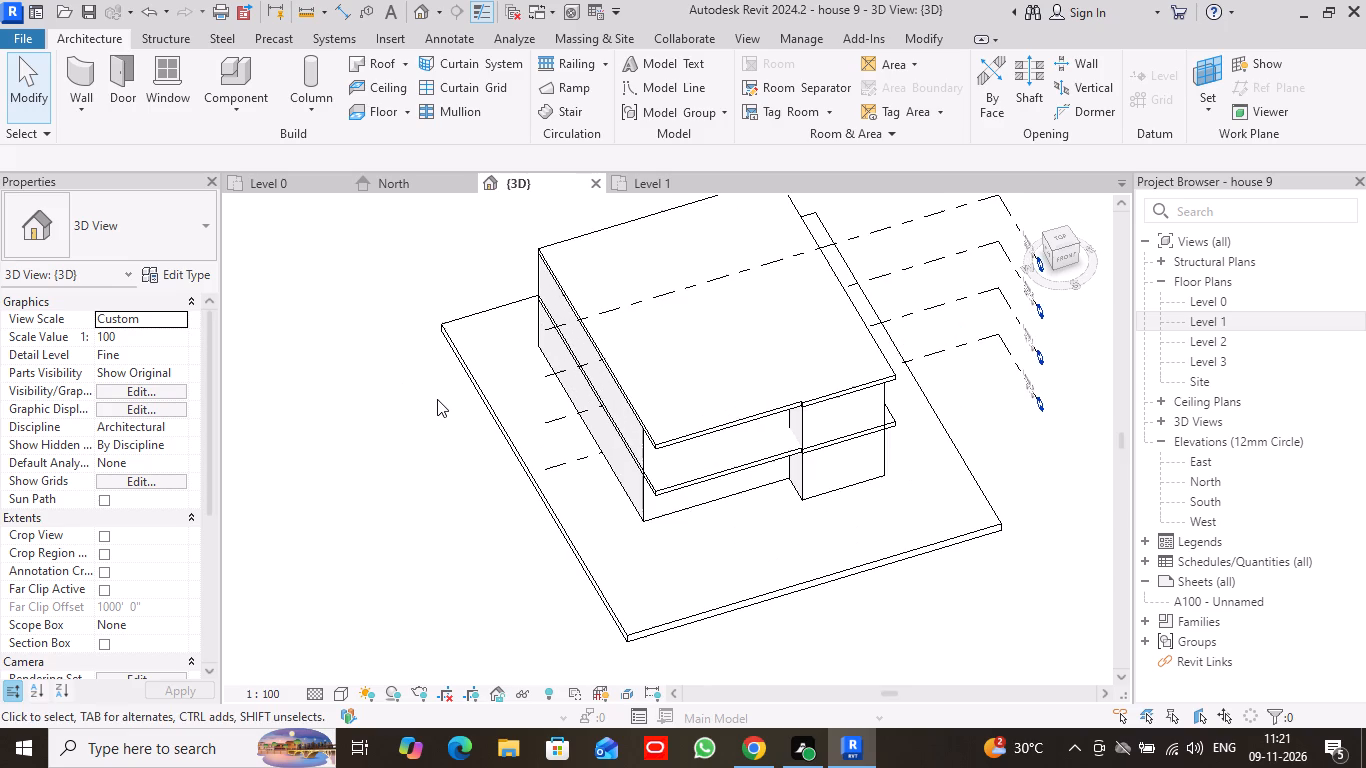
scroll(437, 399, down, 1)
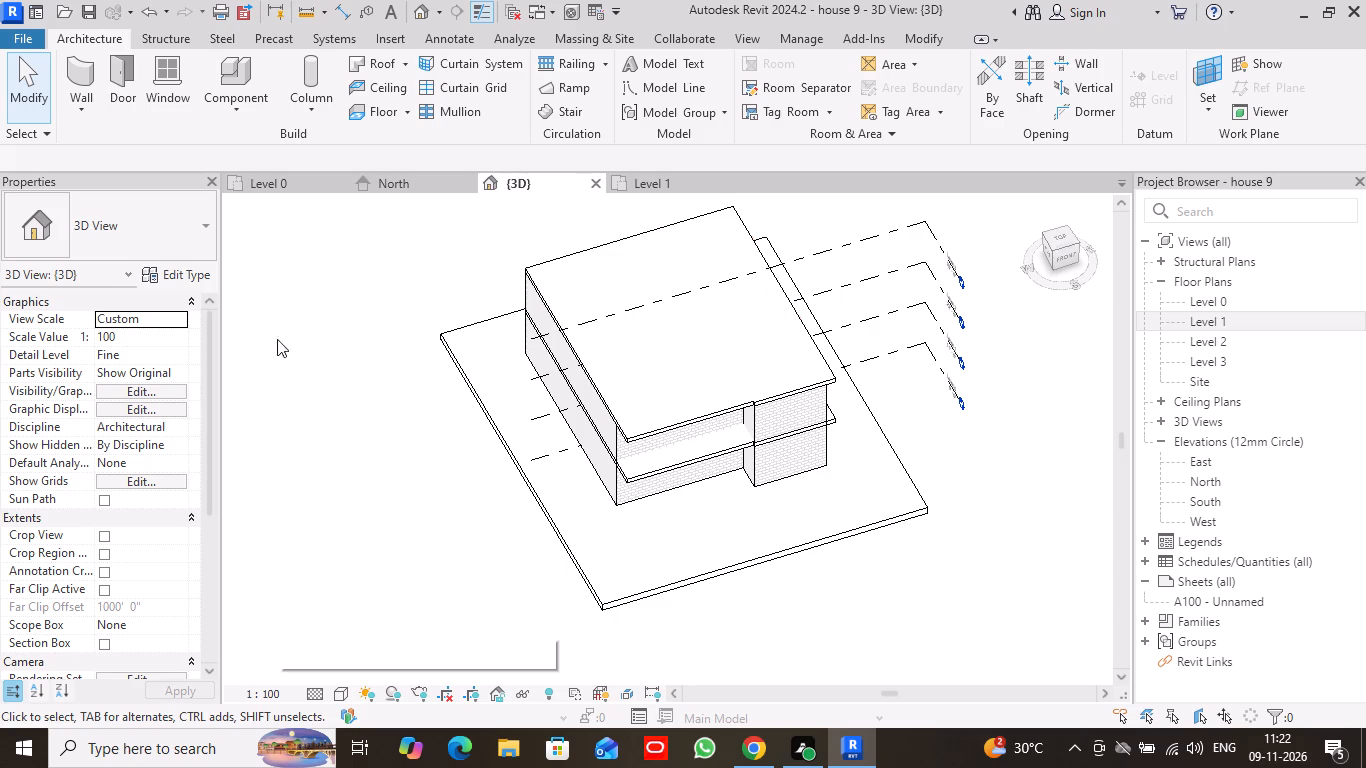
click(1059, 233)
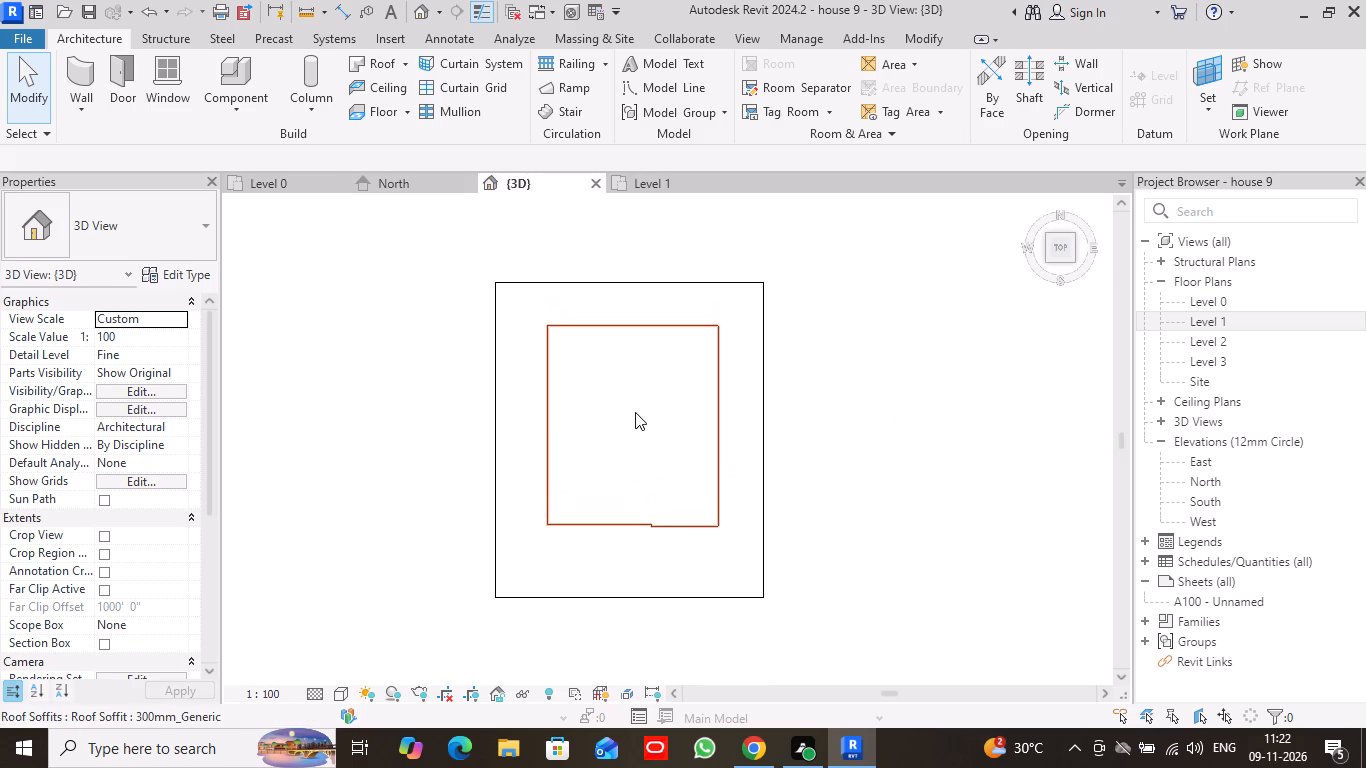
click(676, 187)
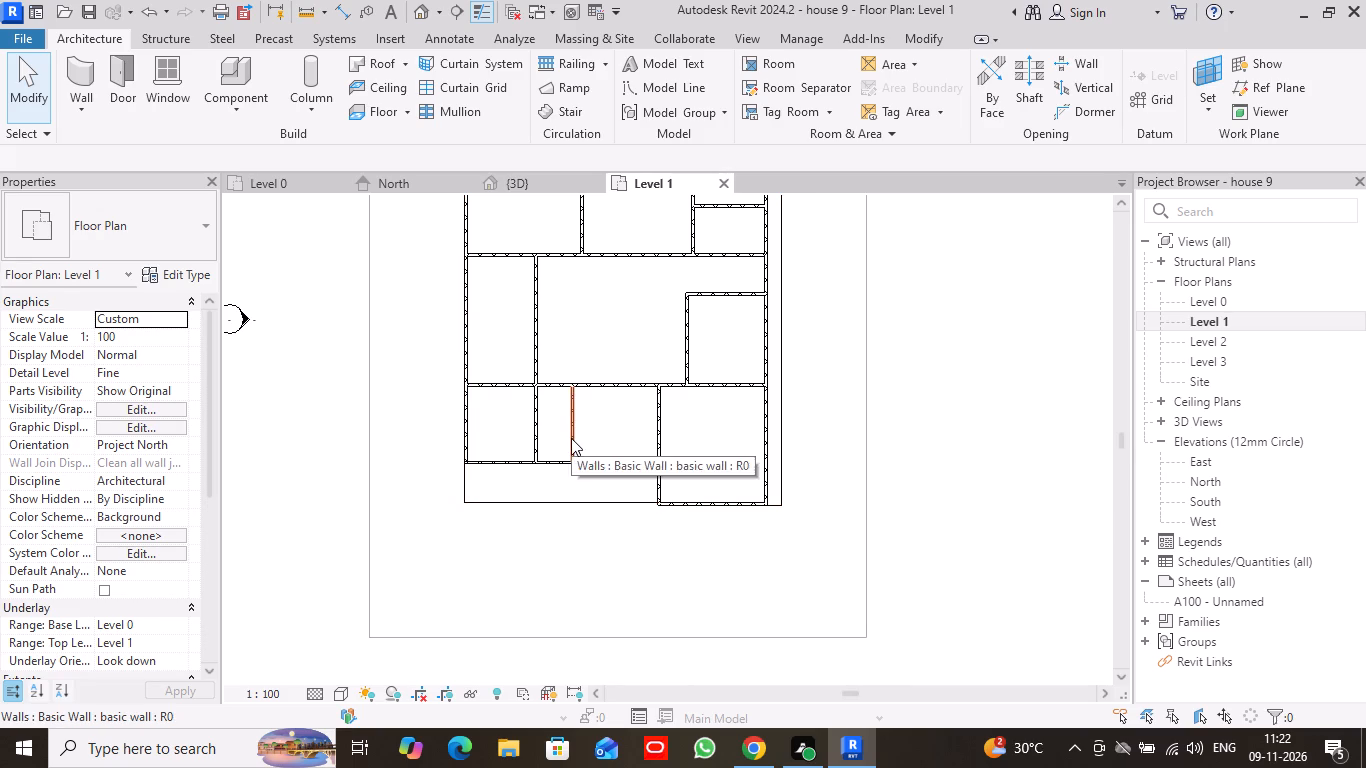
click(571, 438)
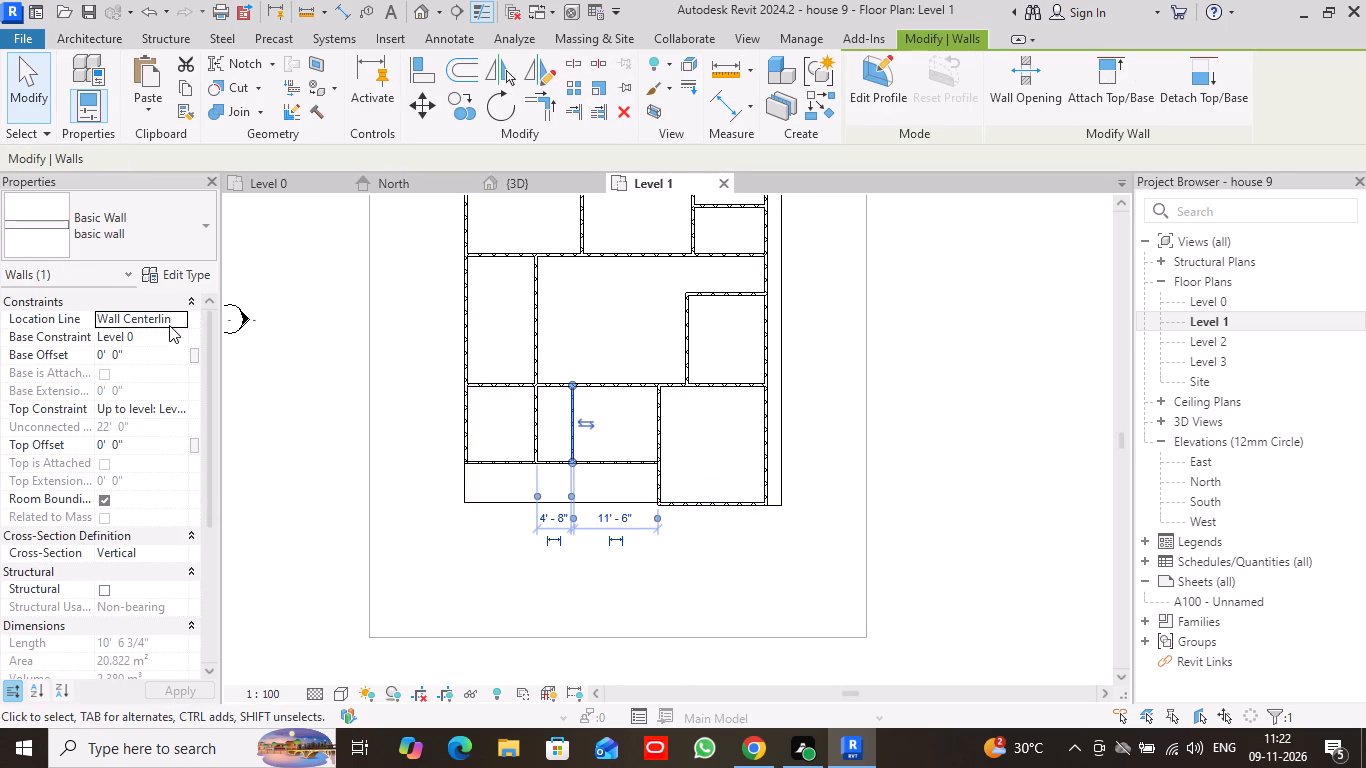
click(187, 405)
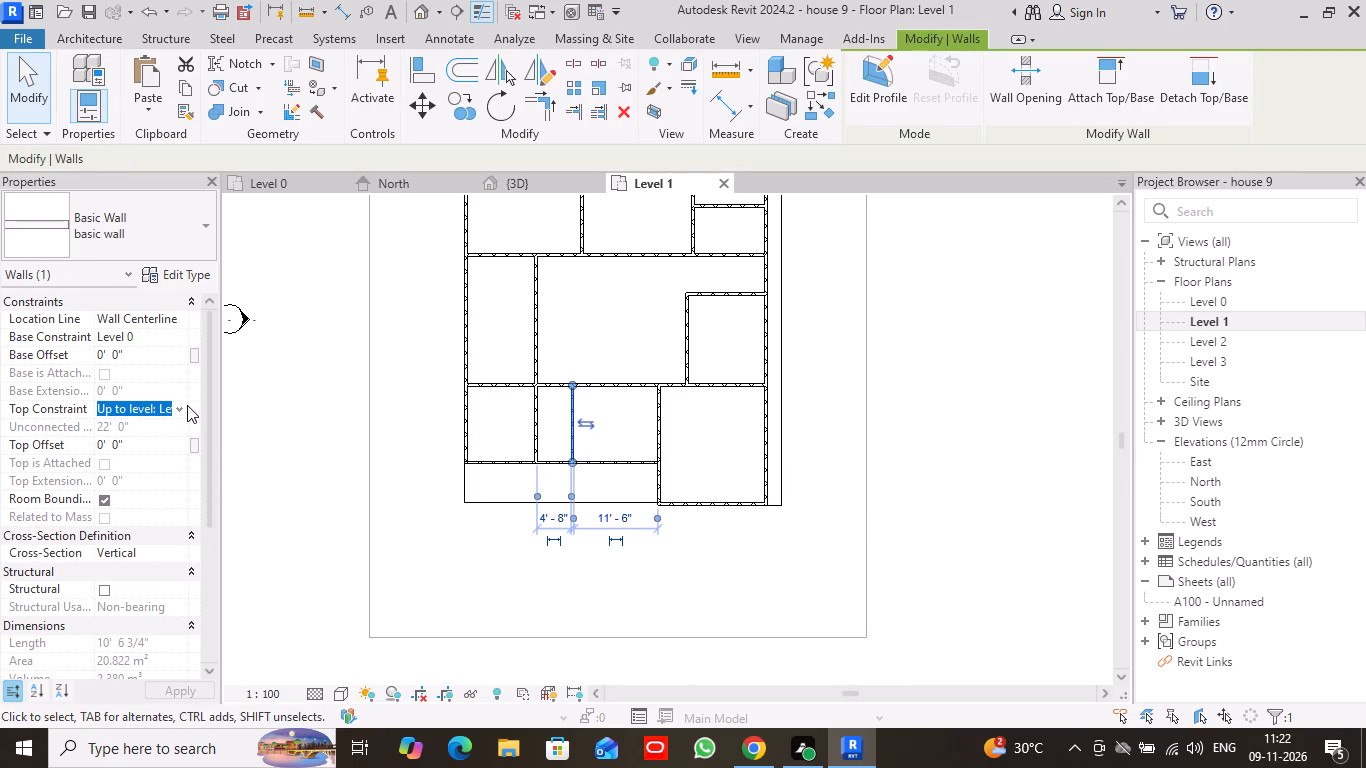
click(180, 409)
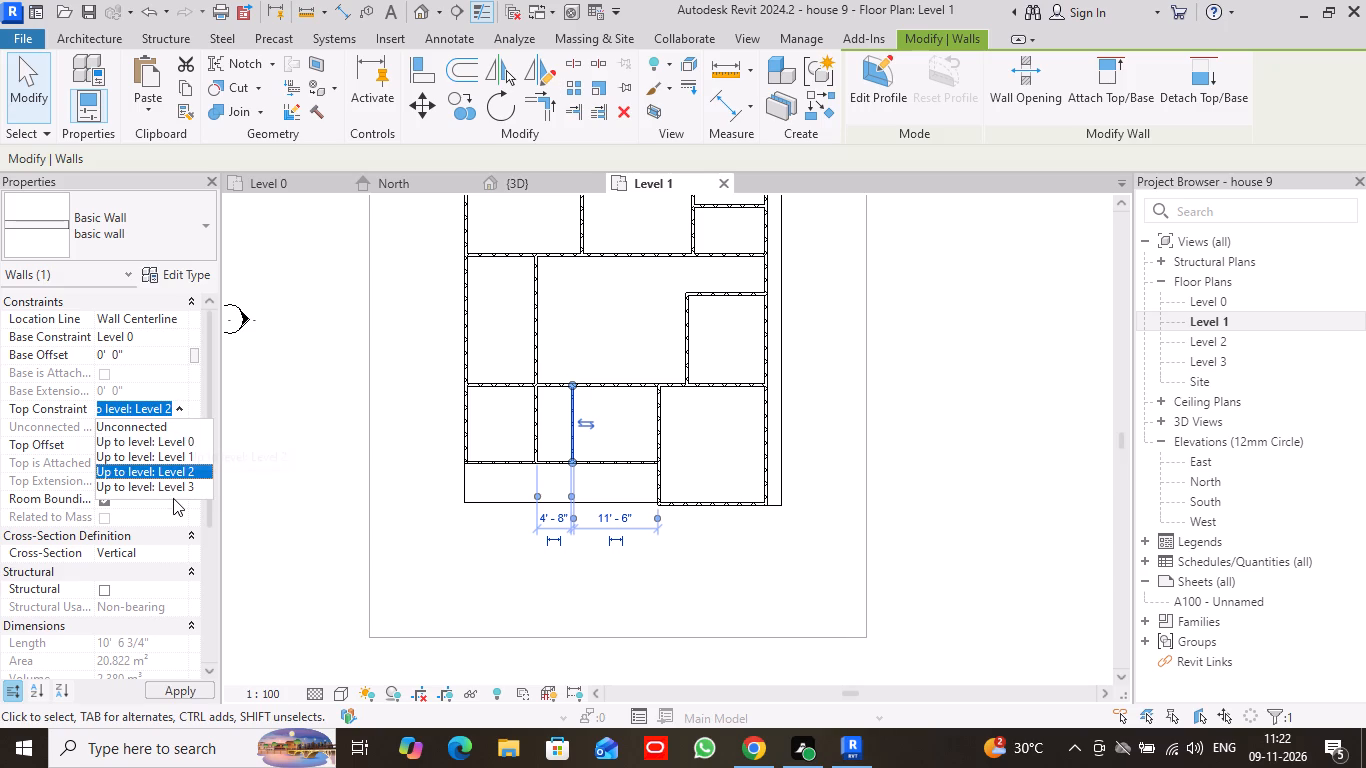
click(177, 487)
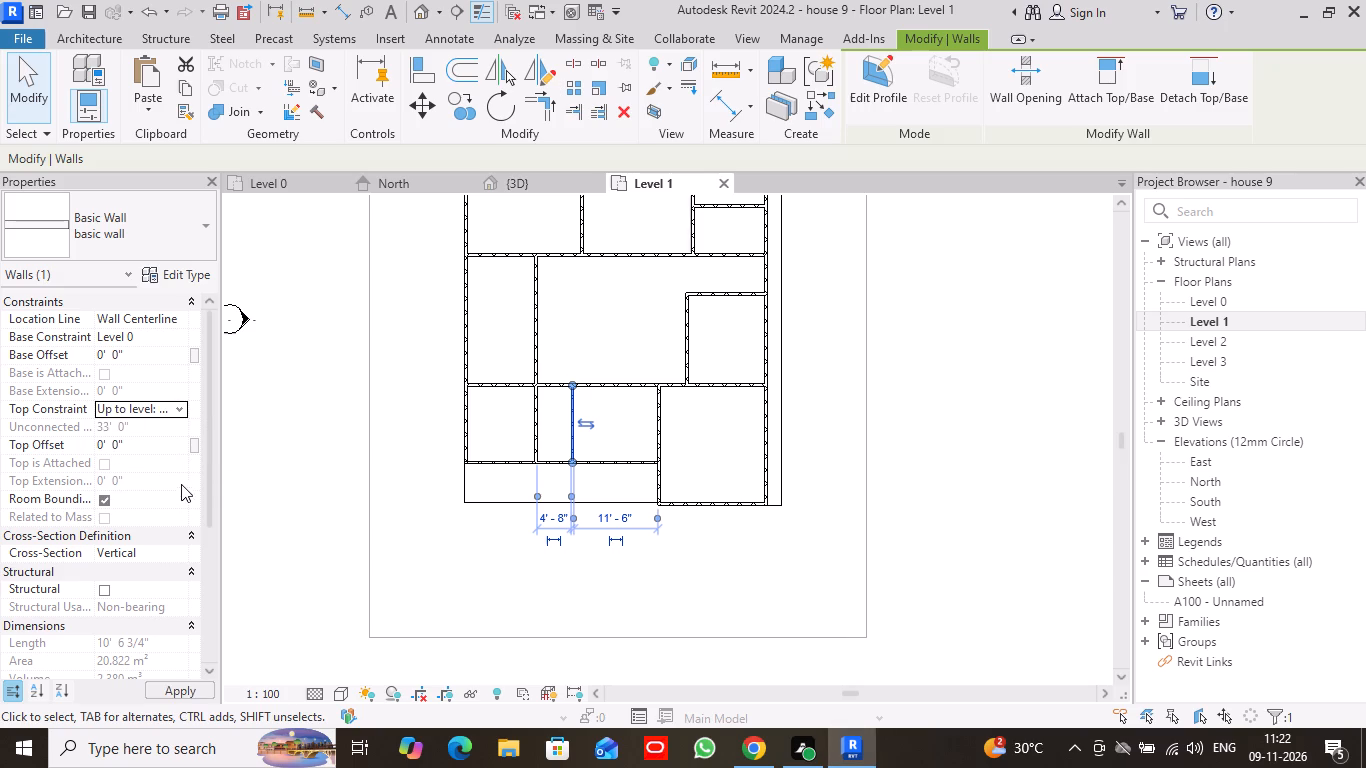
click(182, 685)
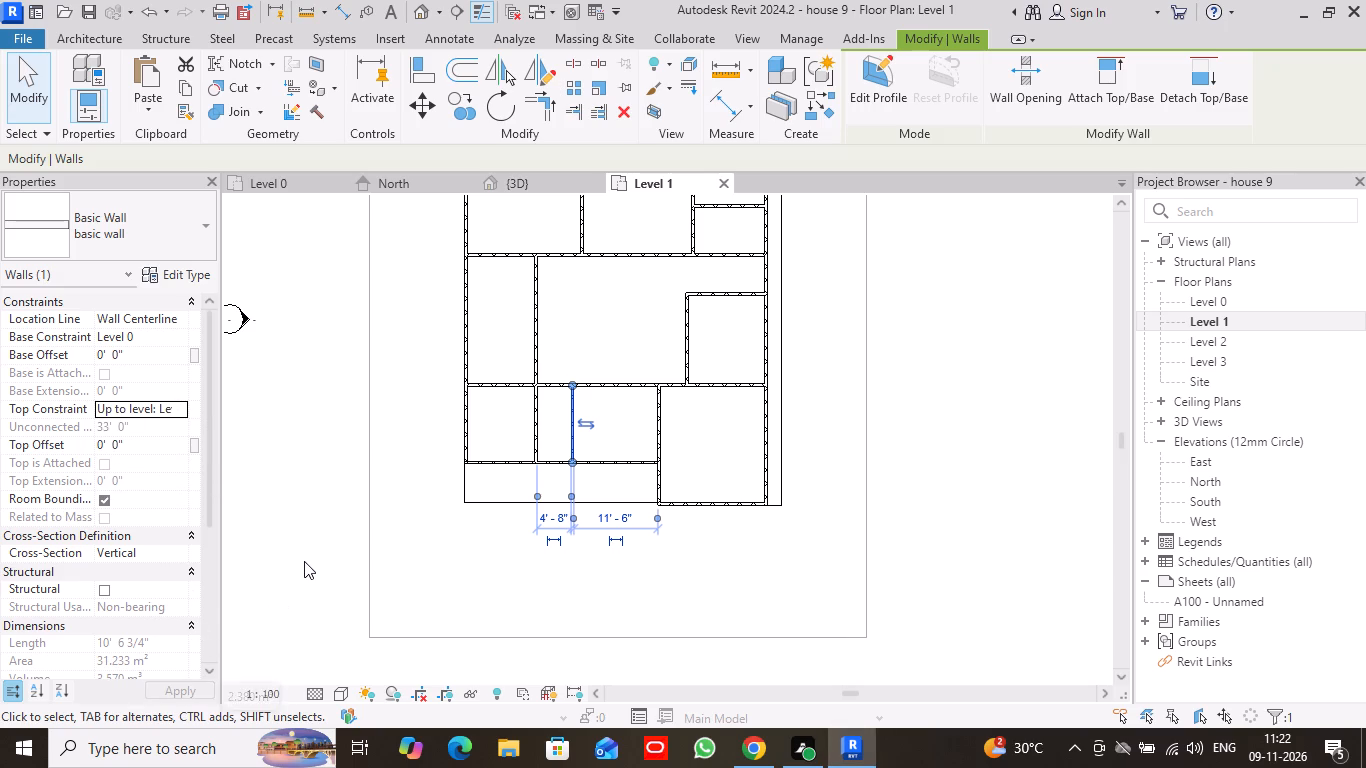
click(527, 177)
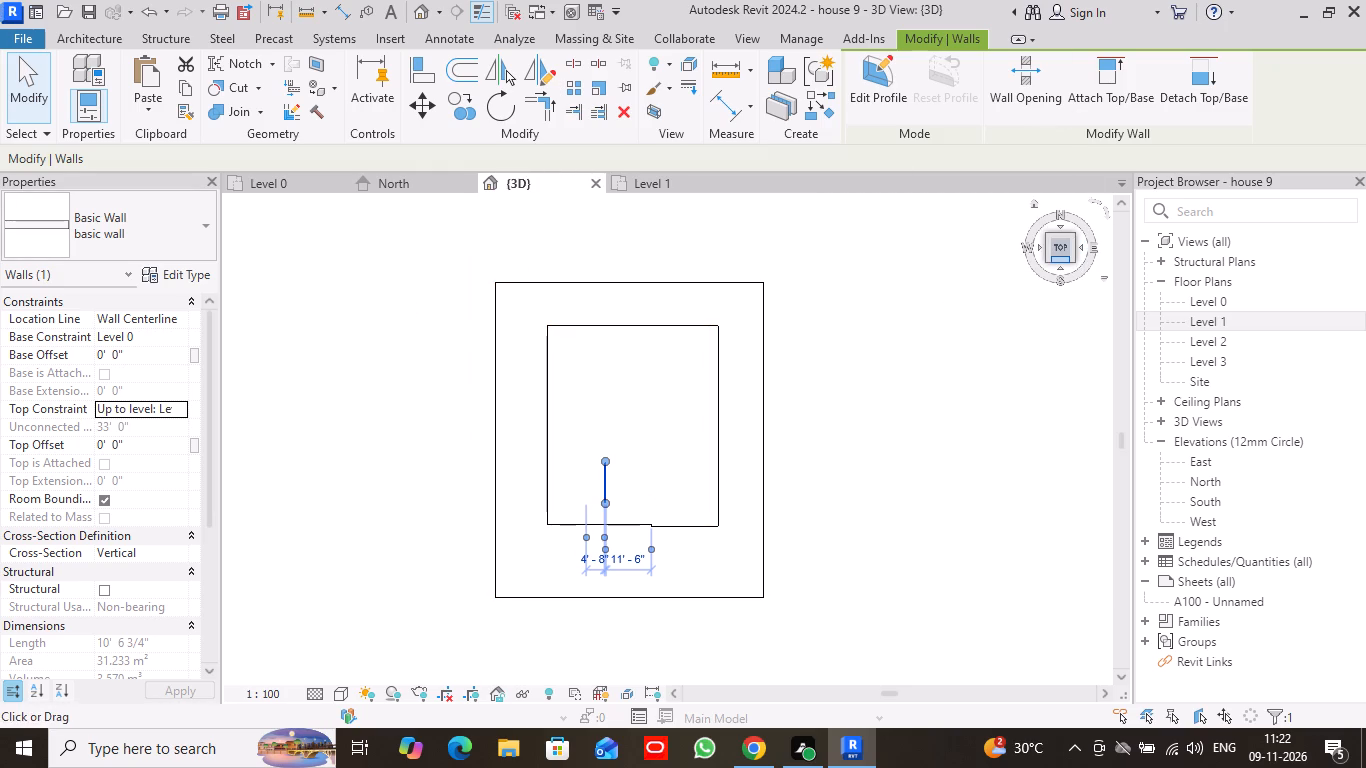
drag(1061, 261, 257, 672)
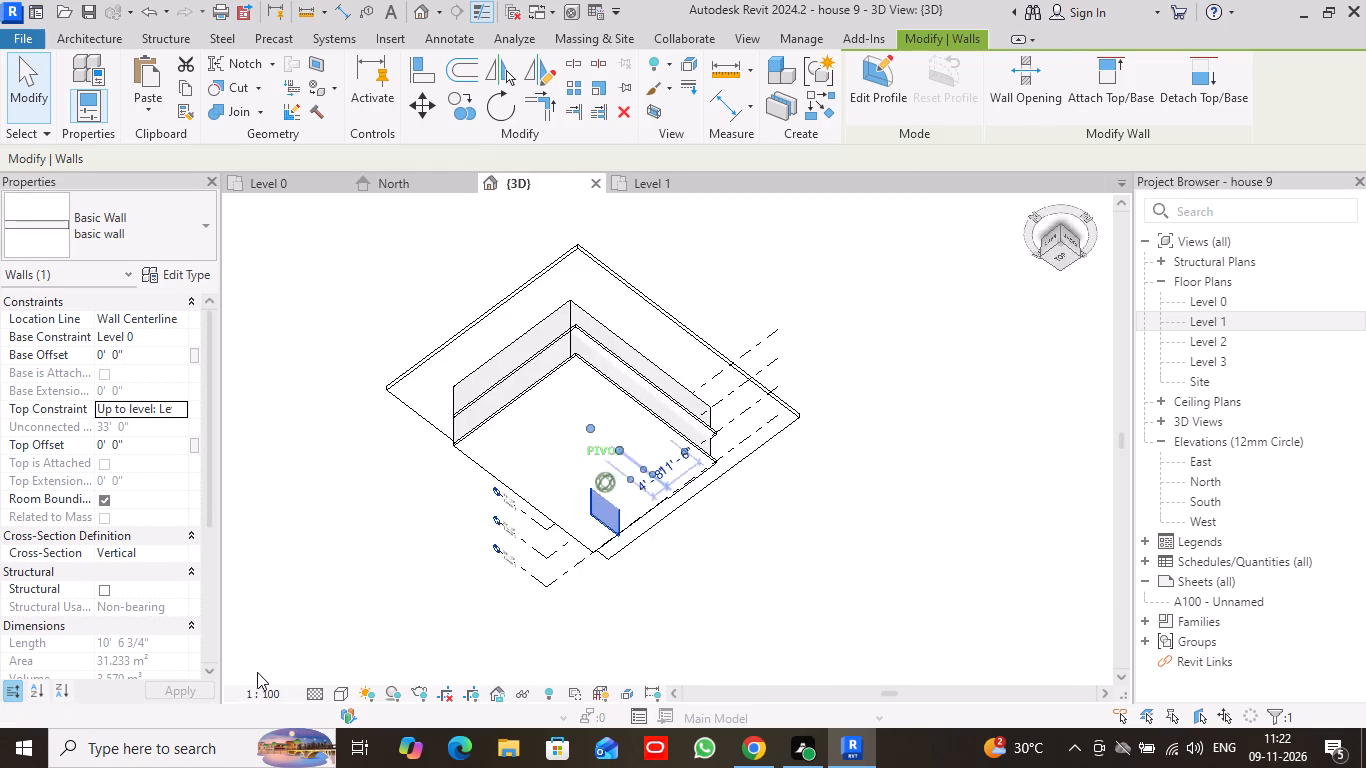
drag(257, 672, 1079, 502)
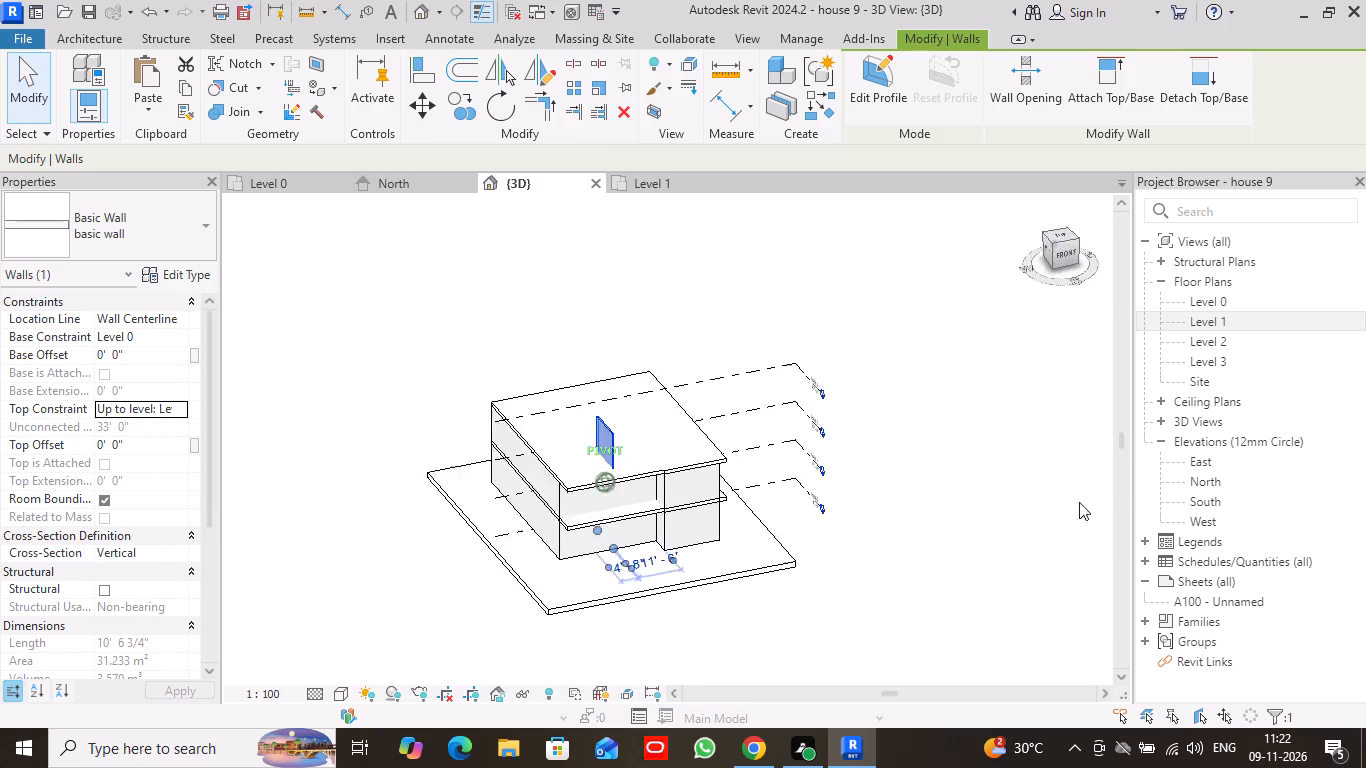
drag(1079, 502, 226, 489)
click(907, 436)
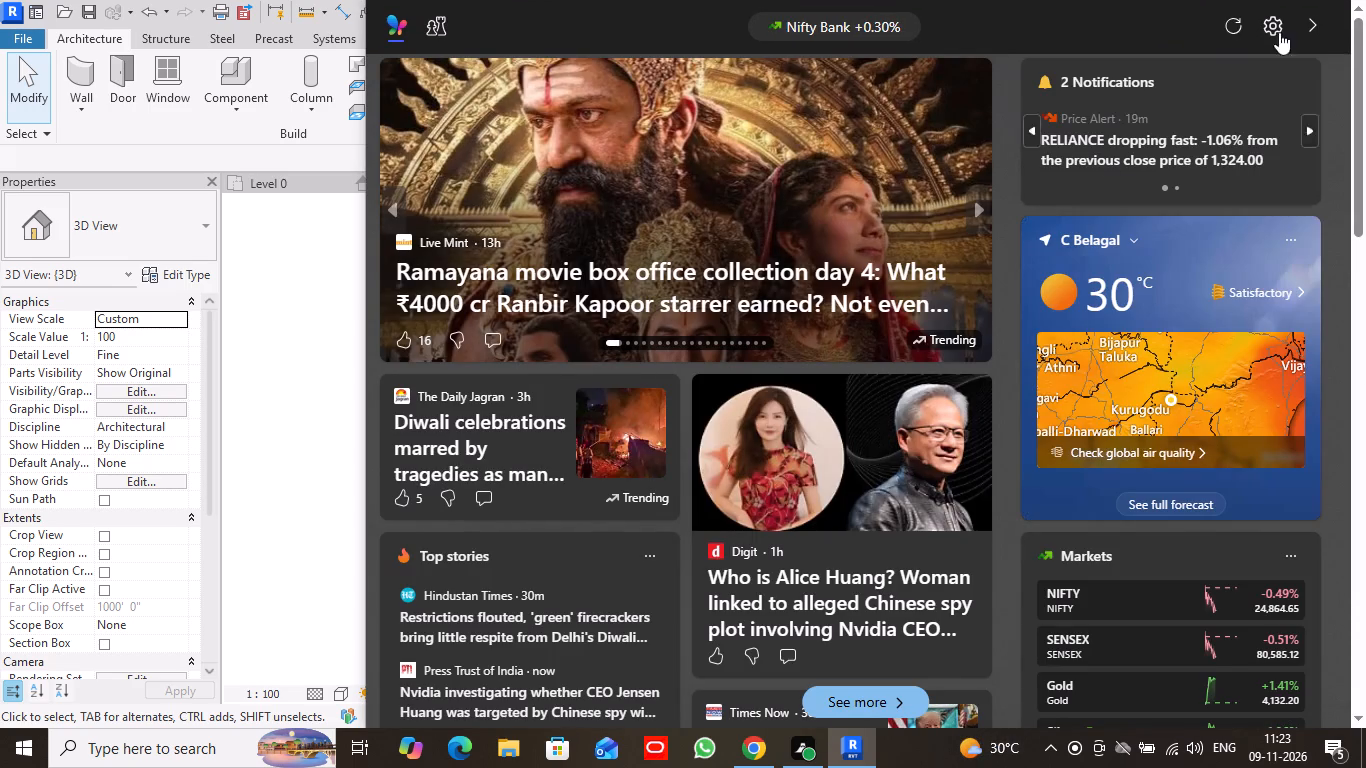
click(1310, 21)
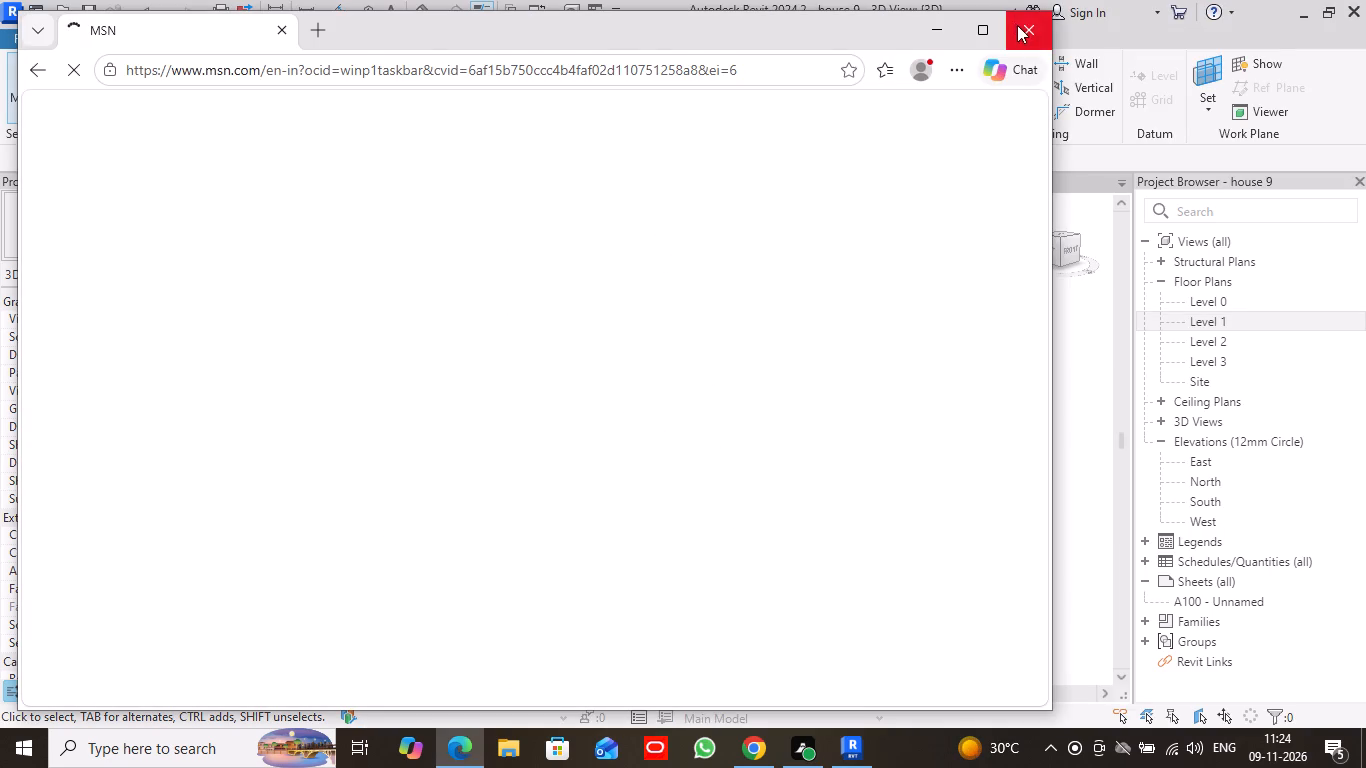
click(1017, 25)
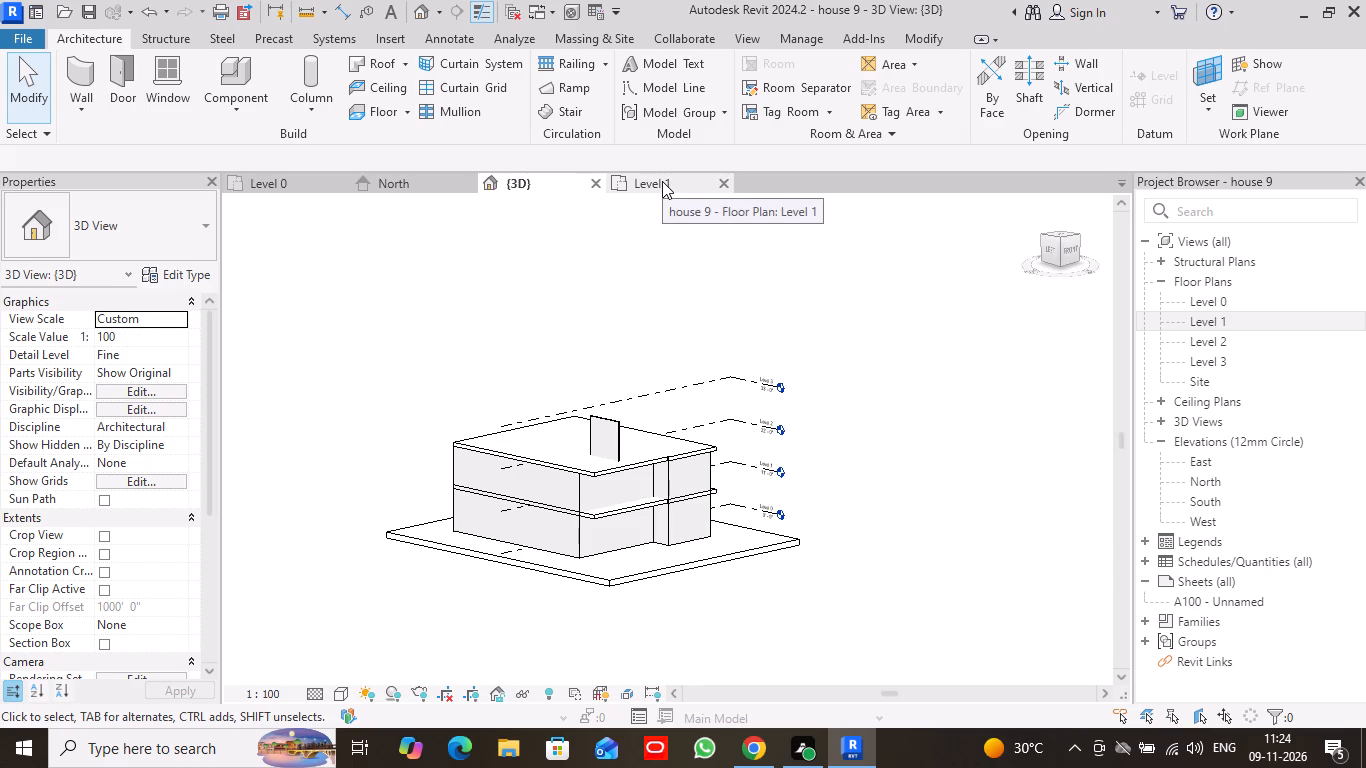
In the Level 1 plan, split the north wall of the room beside the narrow south room at both side partitions, deleting the inner segment.
click(662, 181)
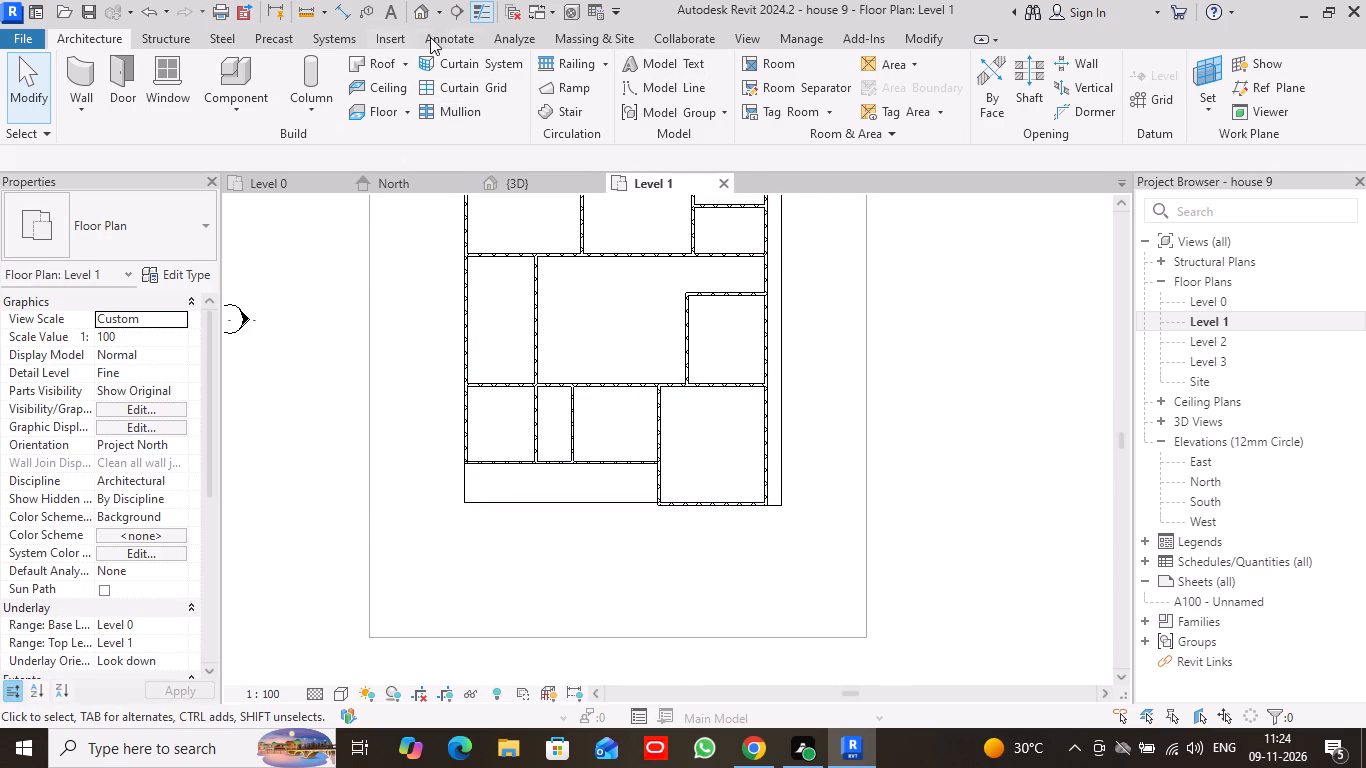
click(916, 33)
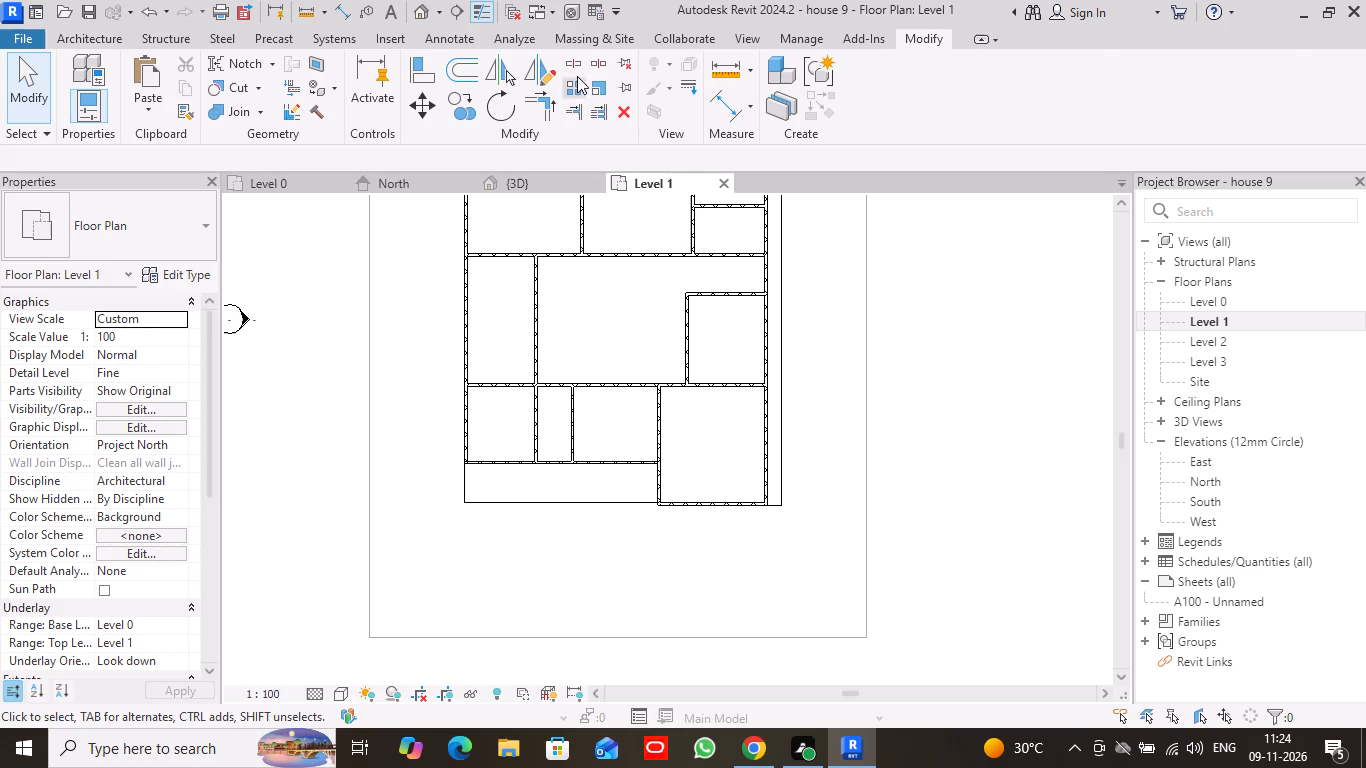
click(571, 60)
scroll(609, 386, up, 6)
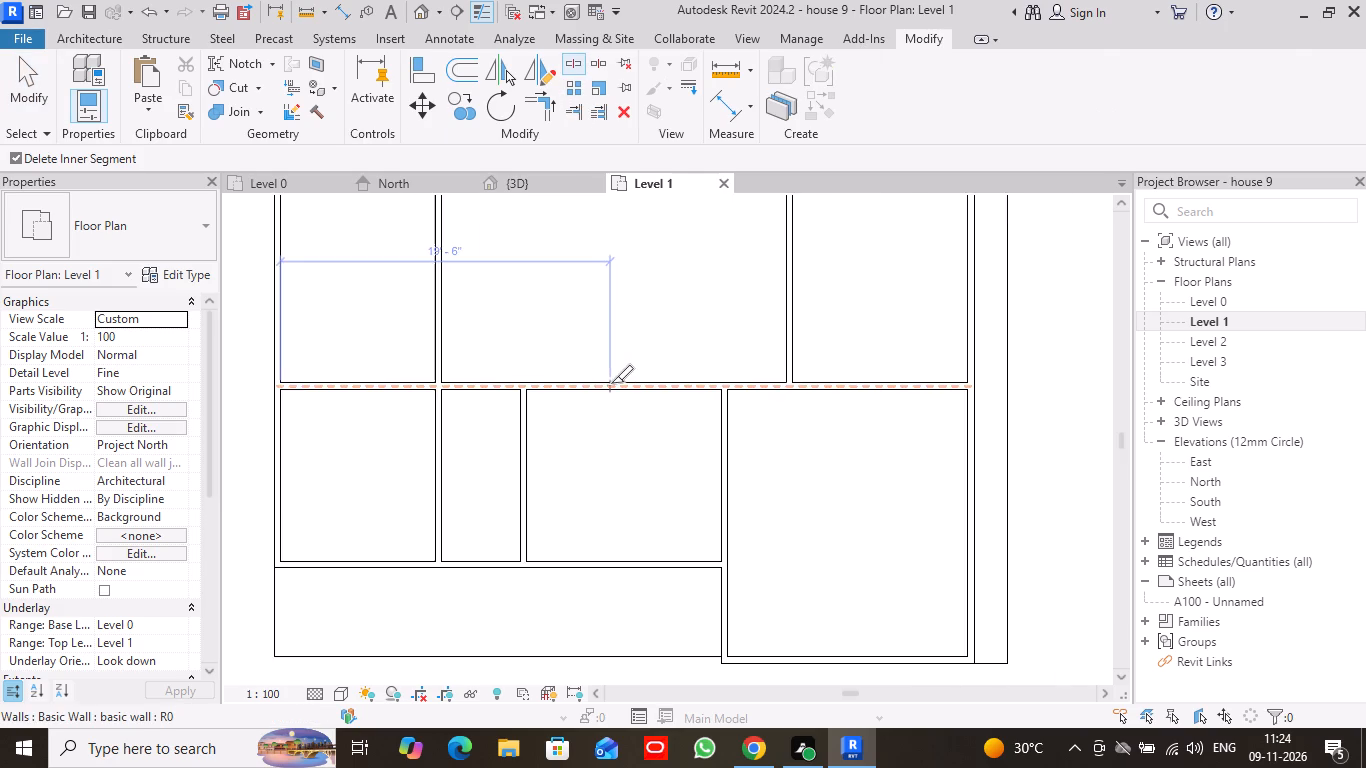
scroll(611, 383, up, 4)
click(456, 392)
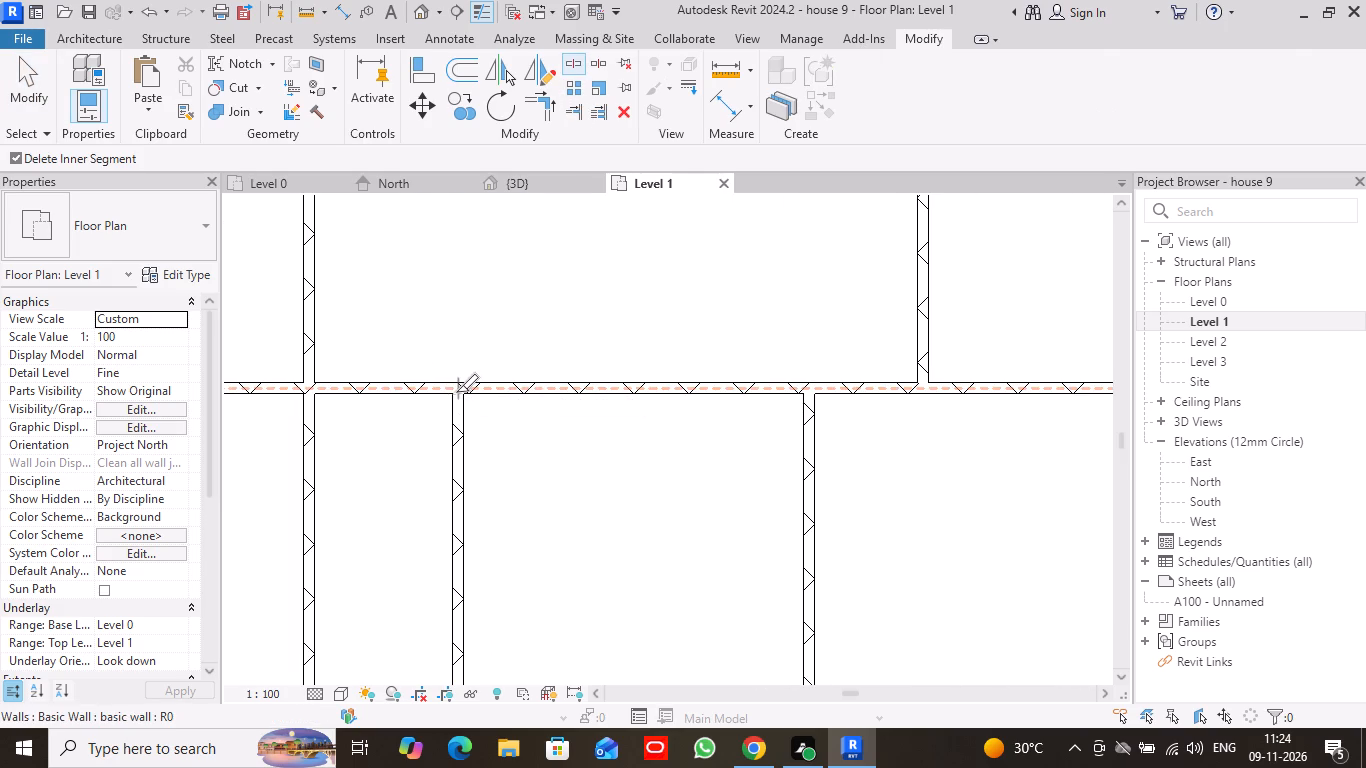
click(813, 391)
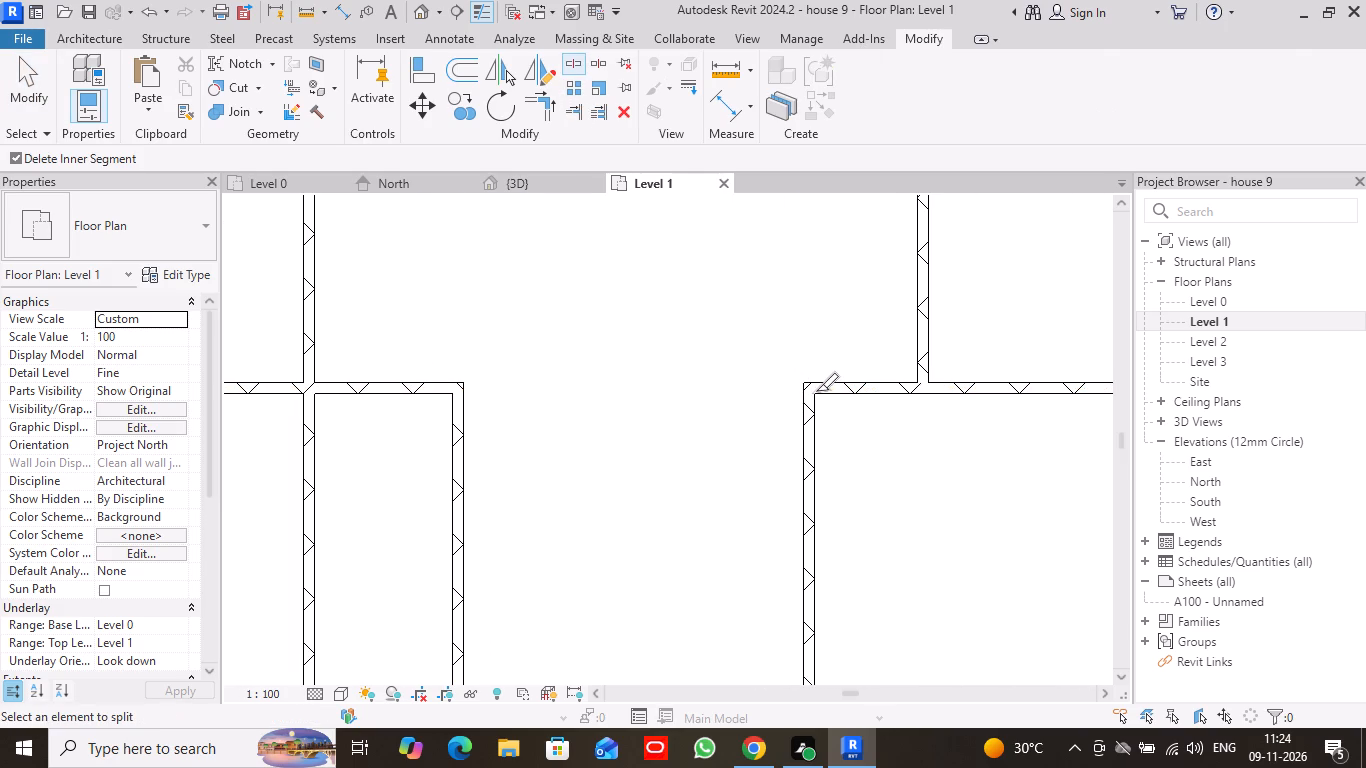
Turn off inner segment deletion, undo the removed segment, and split the north wall again at the room's east partition.
click(11, 155)
key(ctrl+z)
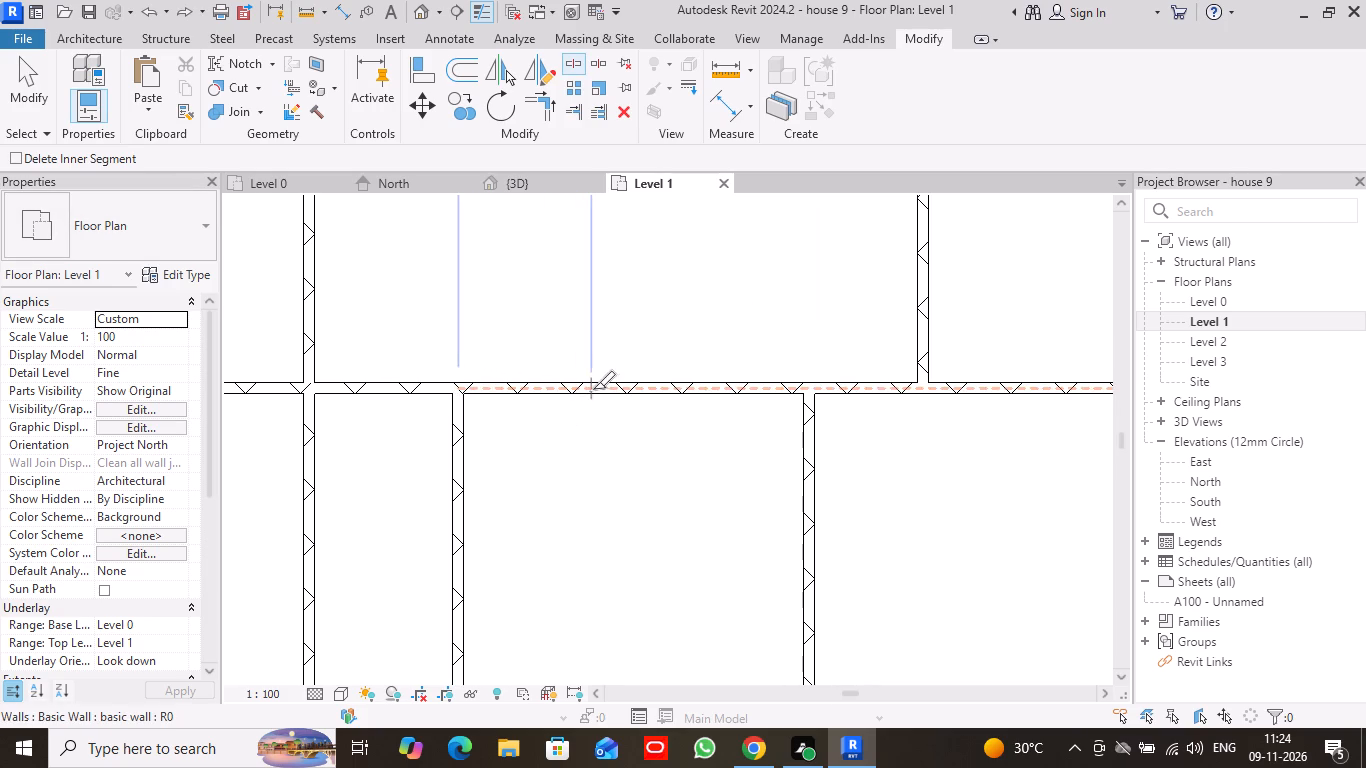
click(19, 73)
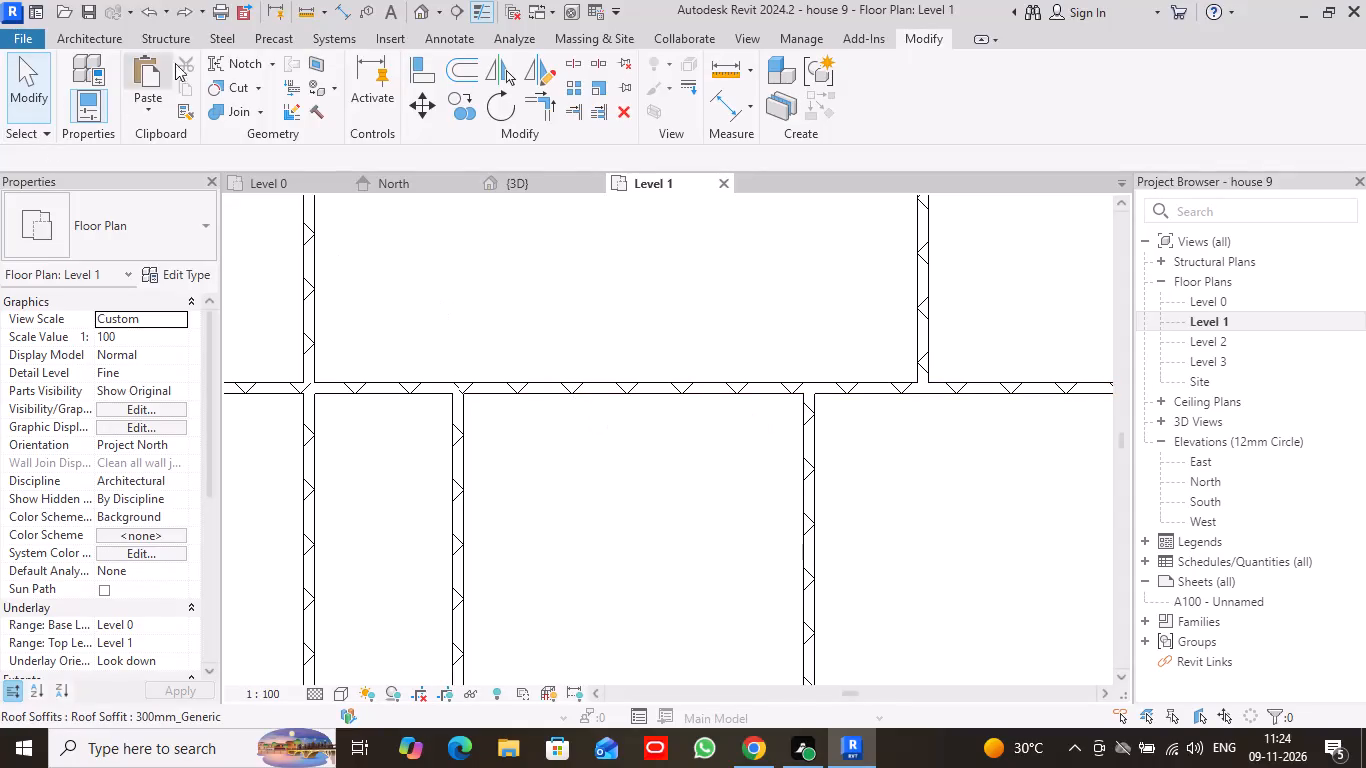
click(579, 63)
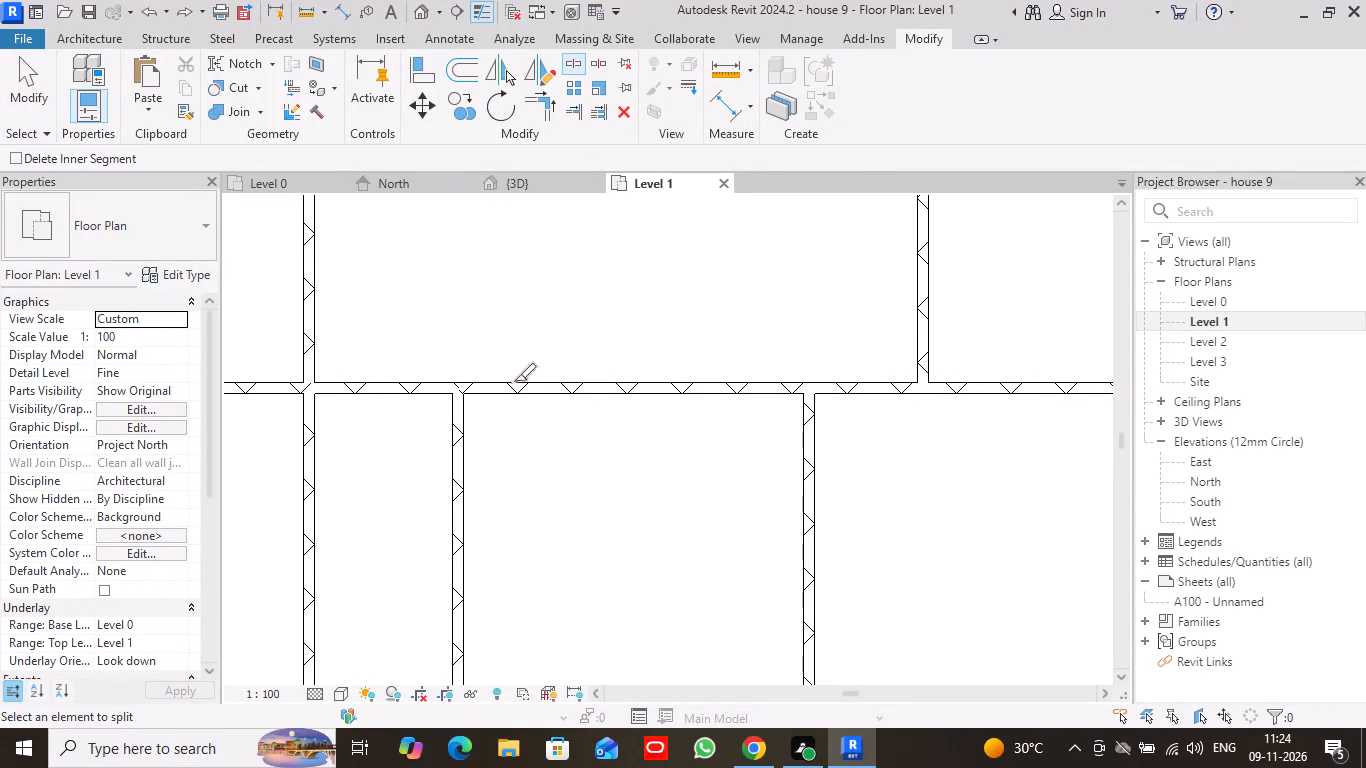
click(806, 386)
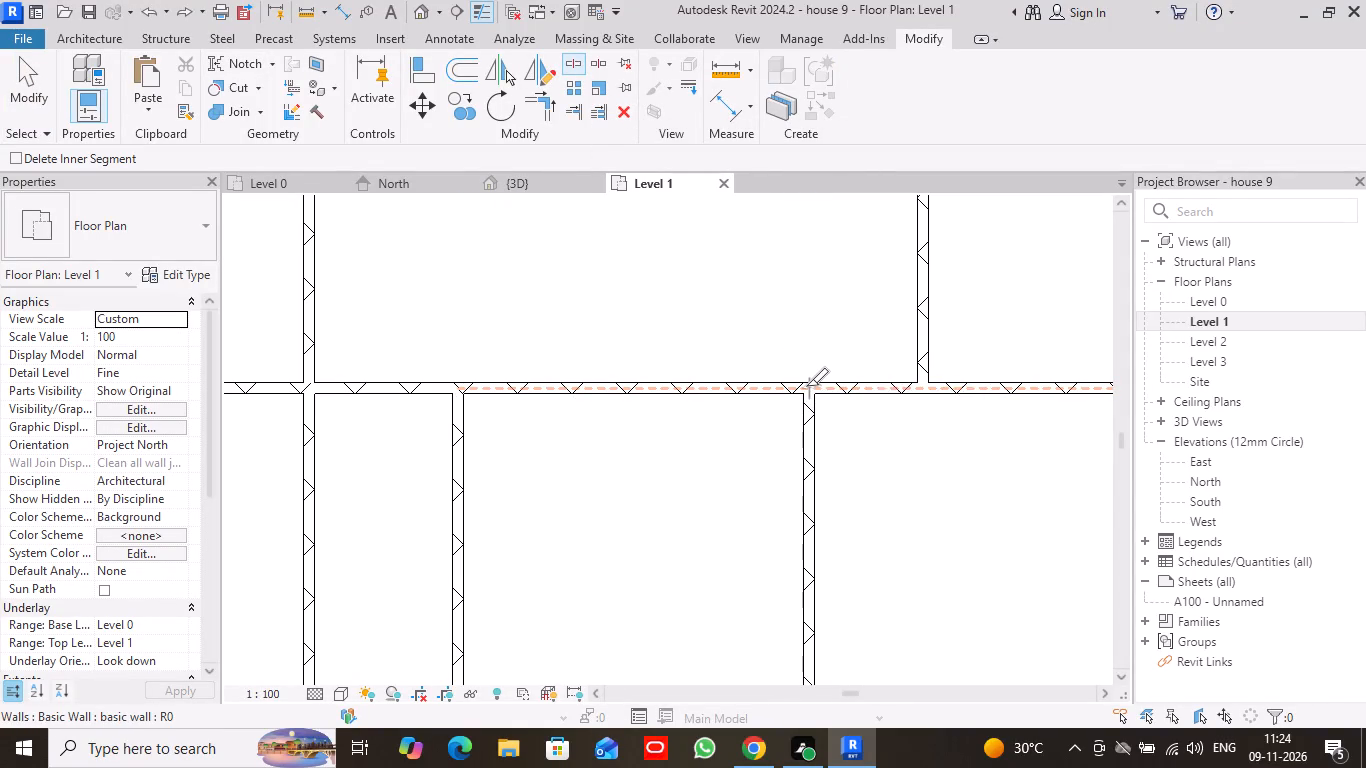
click(810, 397)
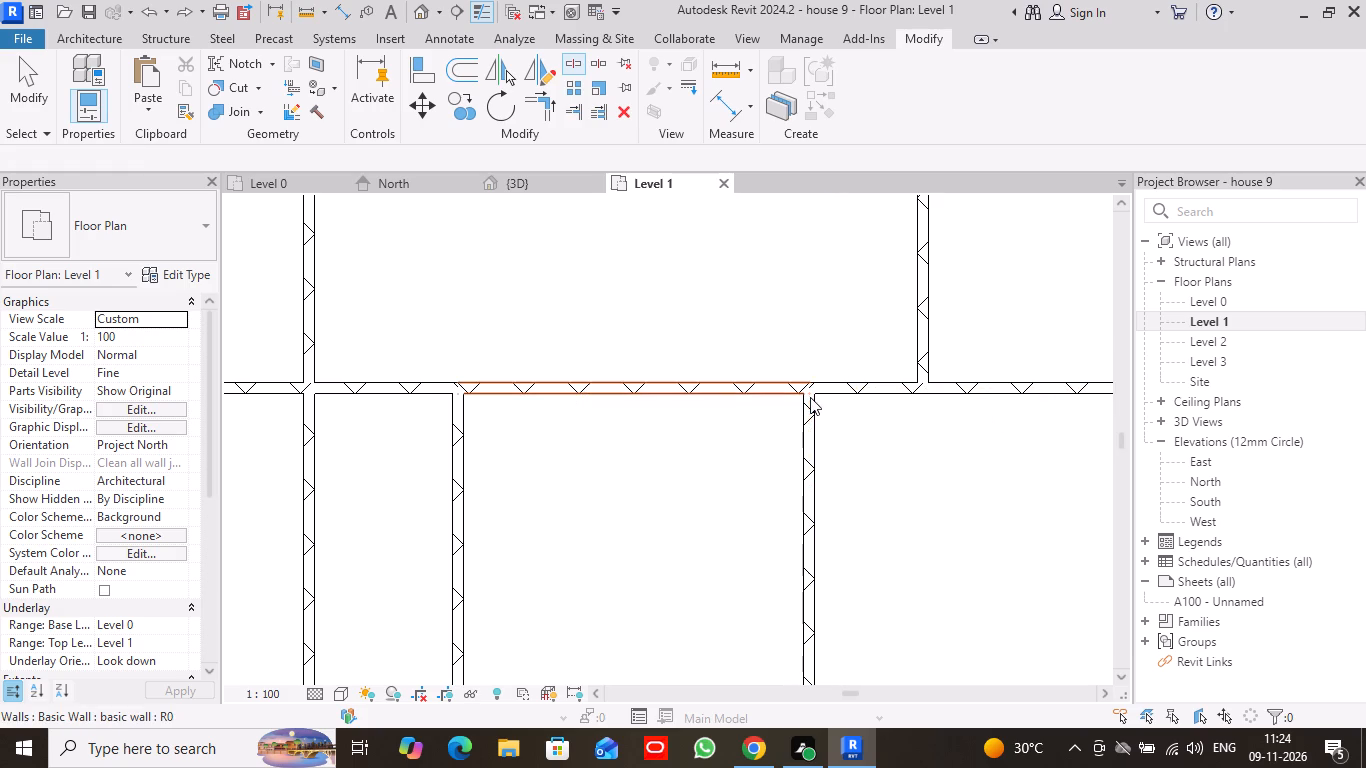
Split the wall shared with the projecting southeast room where it meets the north wall and the smaller room's south wall.
scroll(851, 544, down, 3)
middle_drag(870, 583, 770, 427)
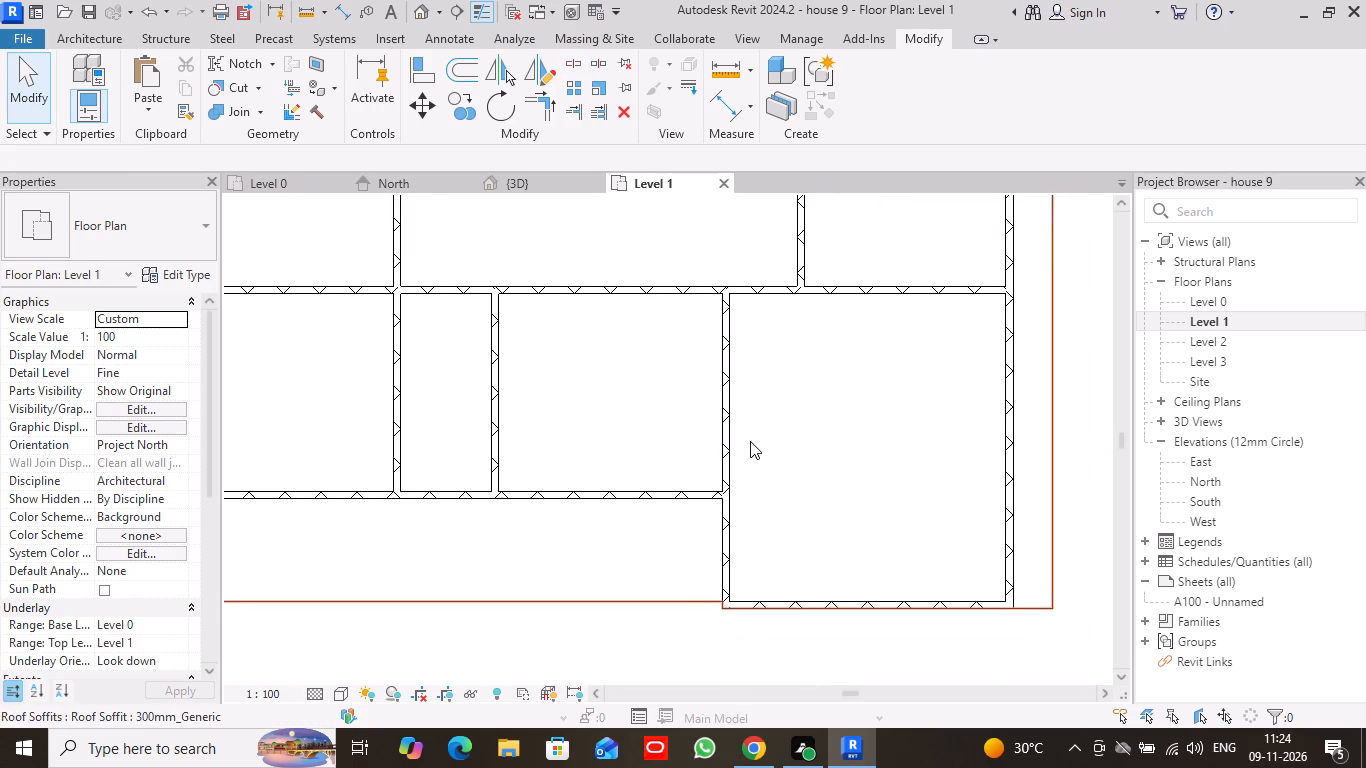
scroll(750, 441, up, 2)
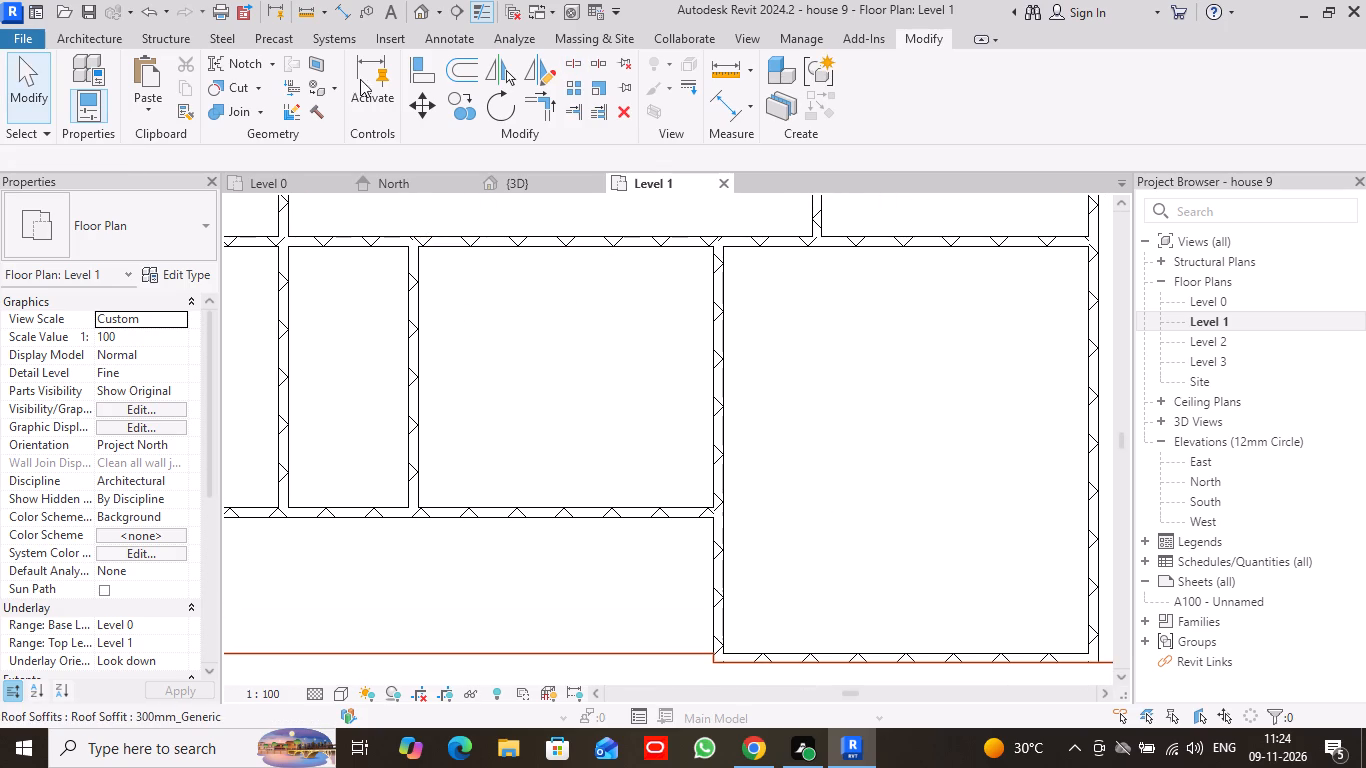
click(577, 68)
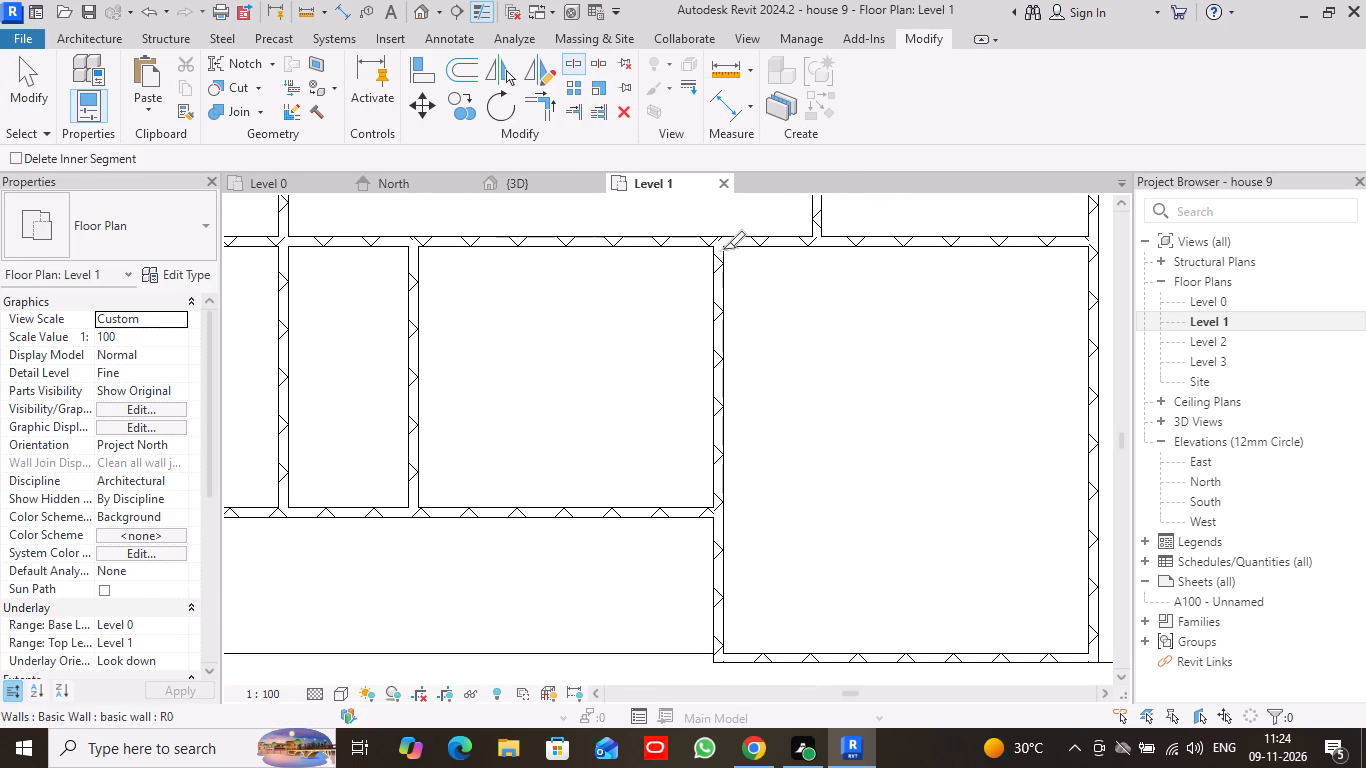
click(722, 250)
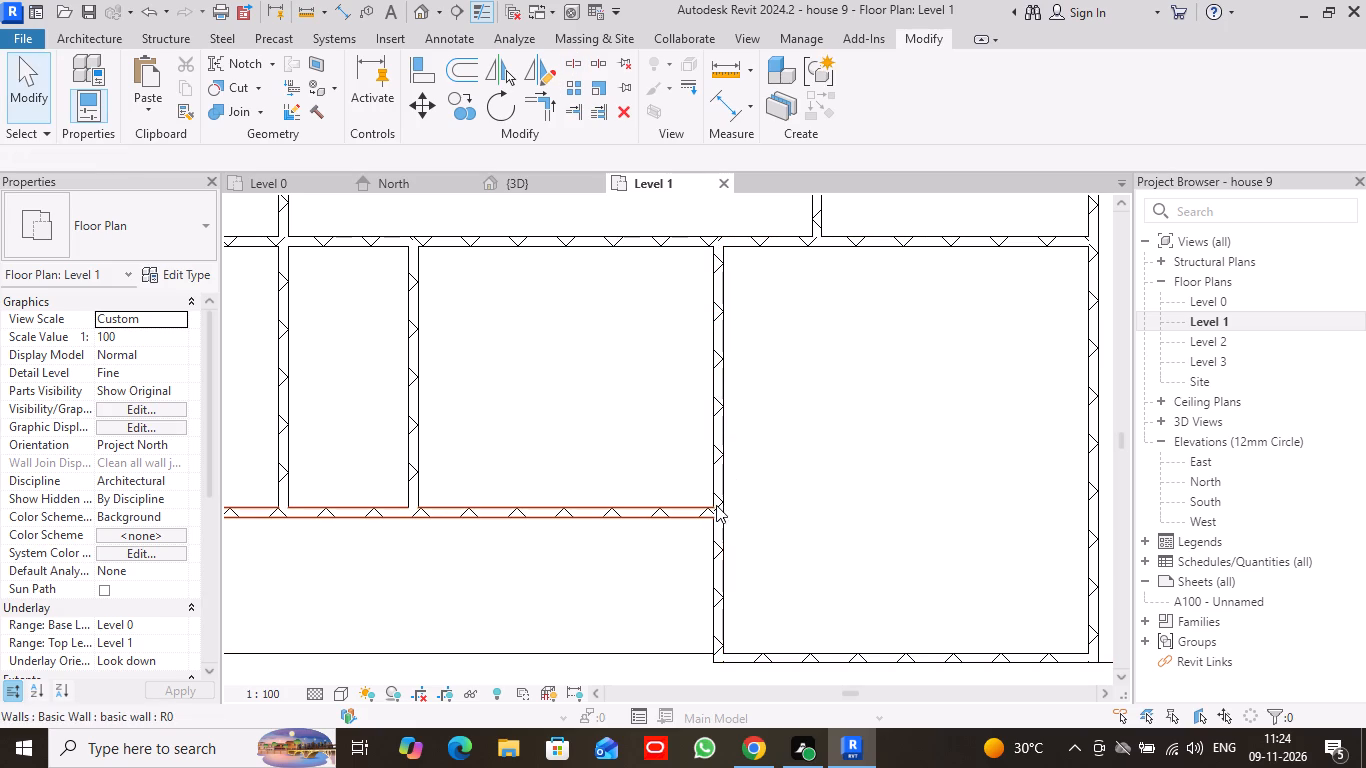
click(585, 67)
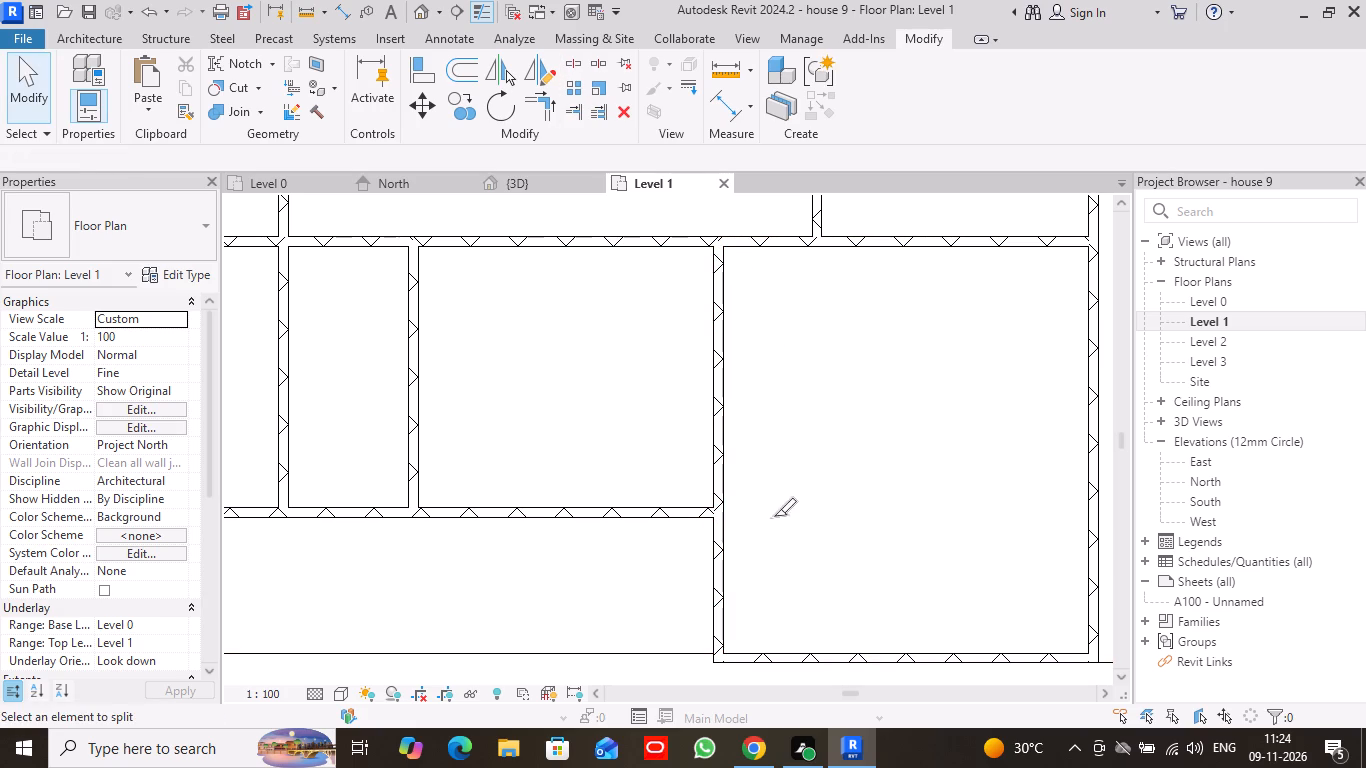
click(722, 514)
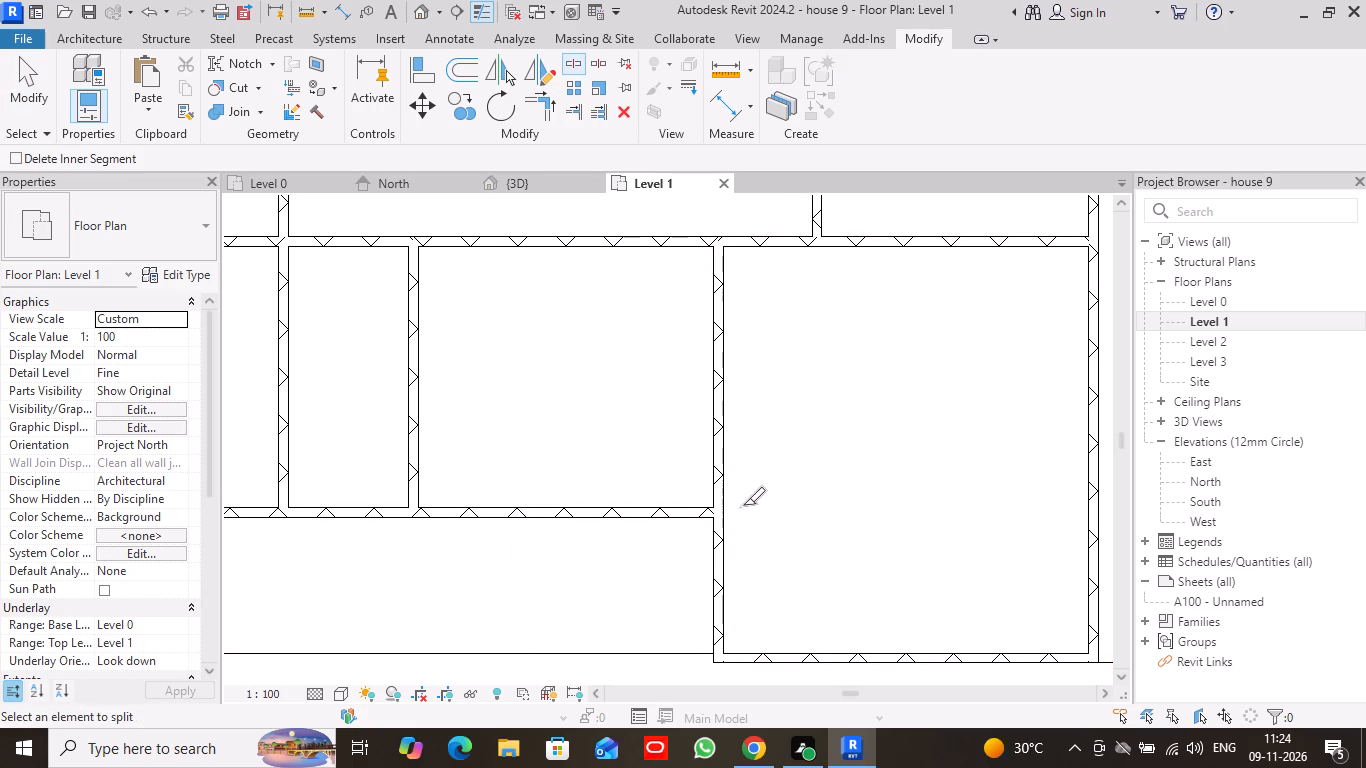
scroll(714, 515, up, 4)
scroll(714, 515, down, 1)
scroll(714, 515, up, 2)
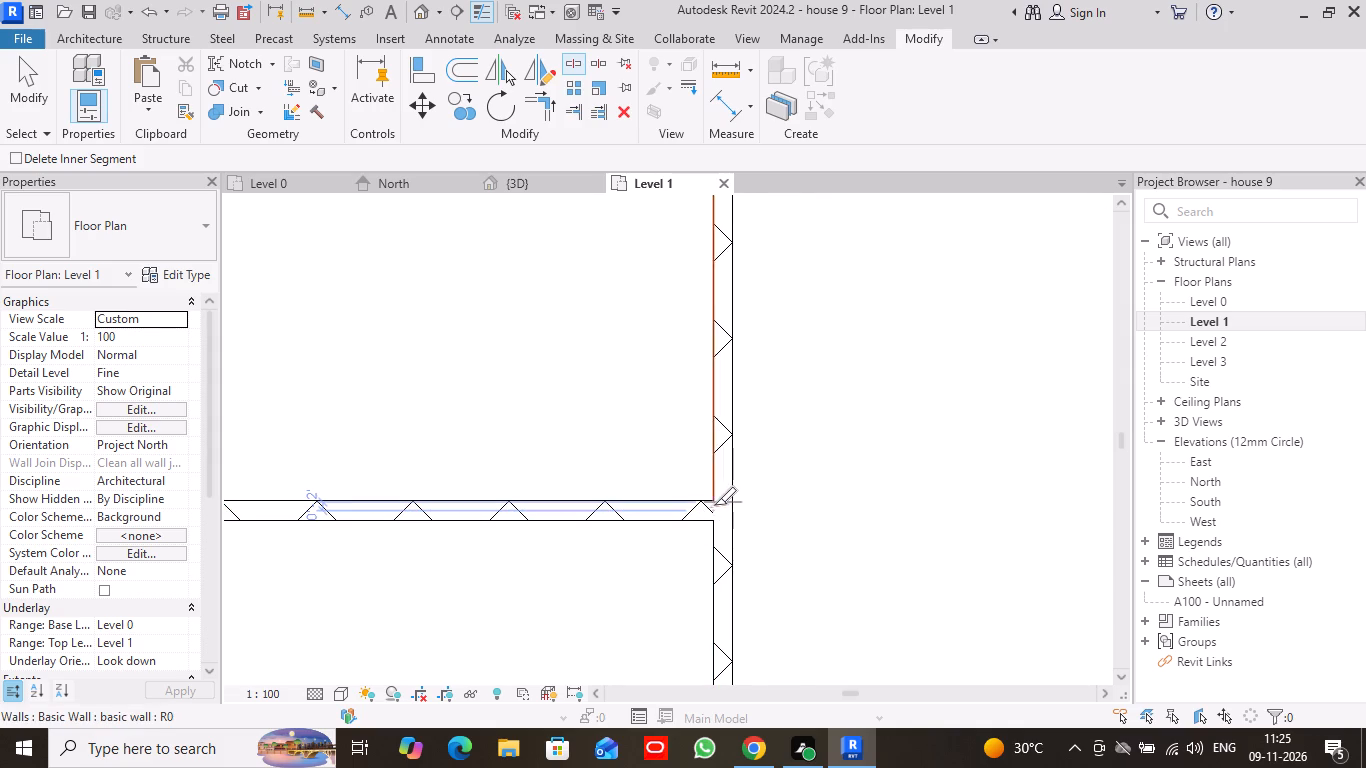
scroll(714, 505, up, 11)
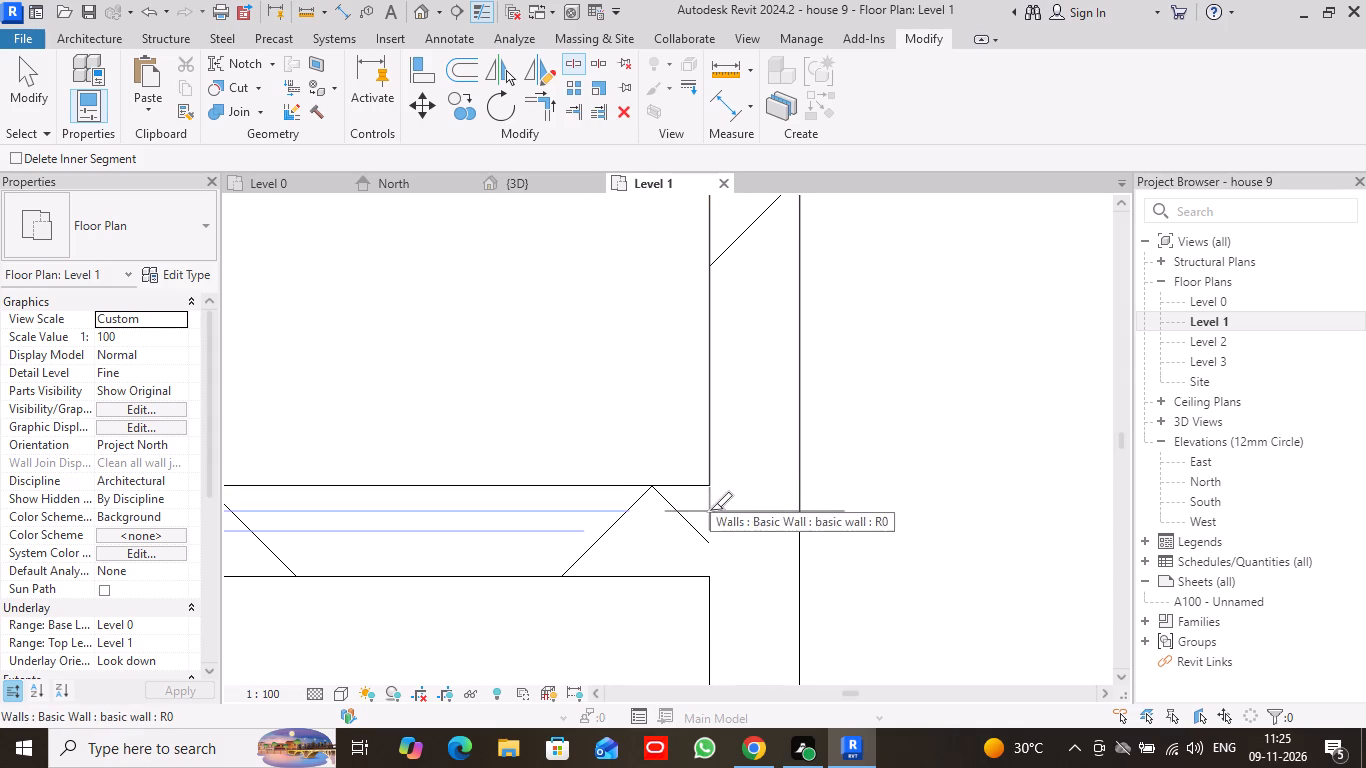
click(710, 510)
scroll(548, 533, down, 9)
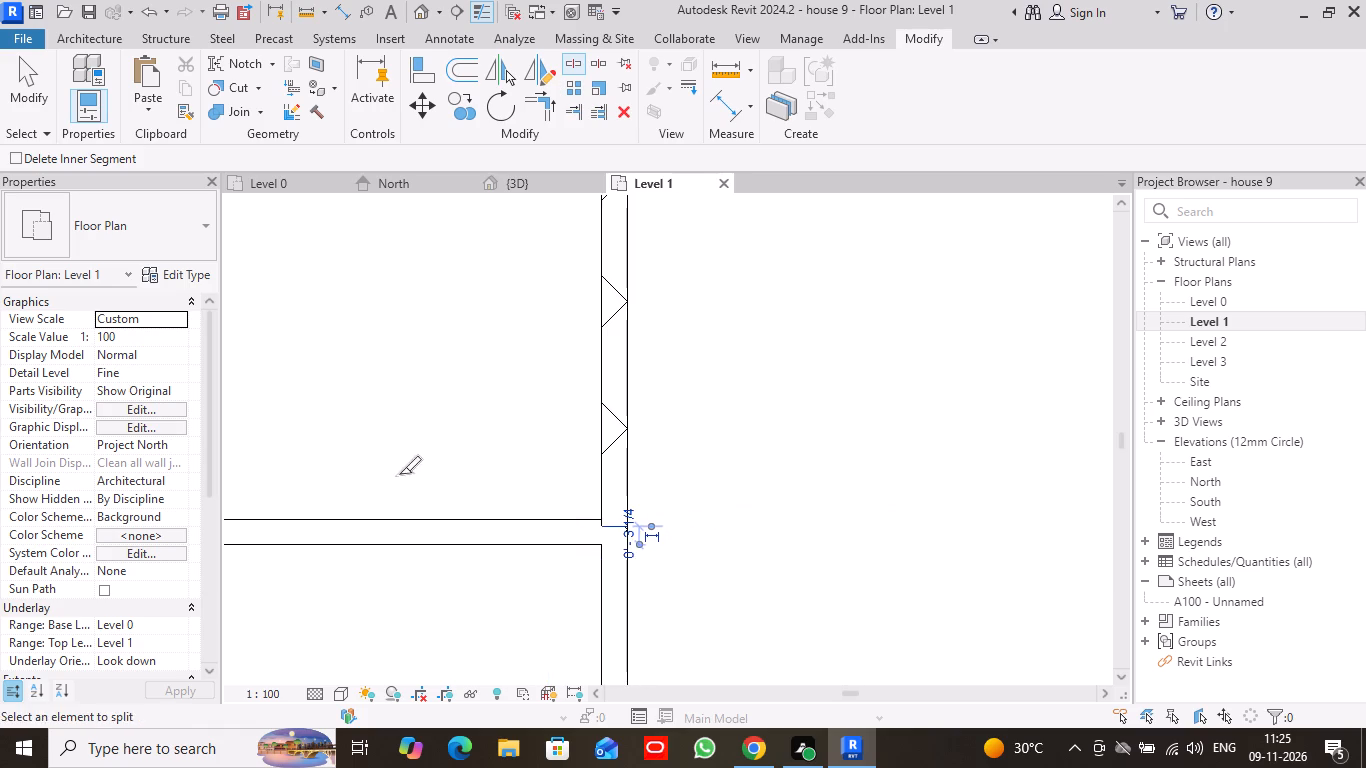
Split the south wall at the narrow south room's east partition, keeping both segments.
middle_drag(392, 471, 963, 461)
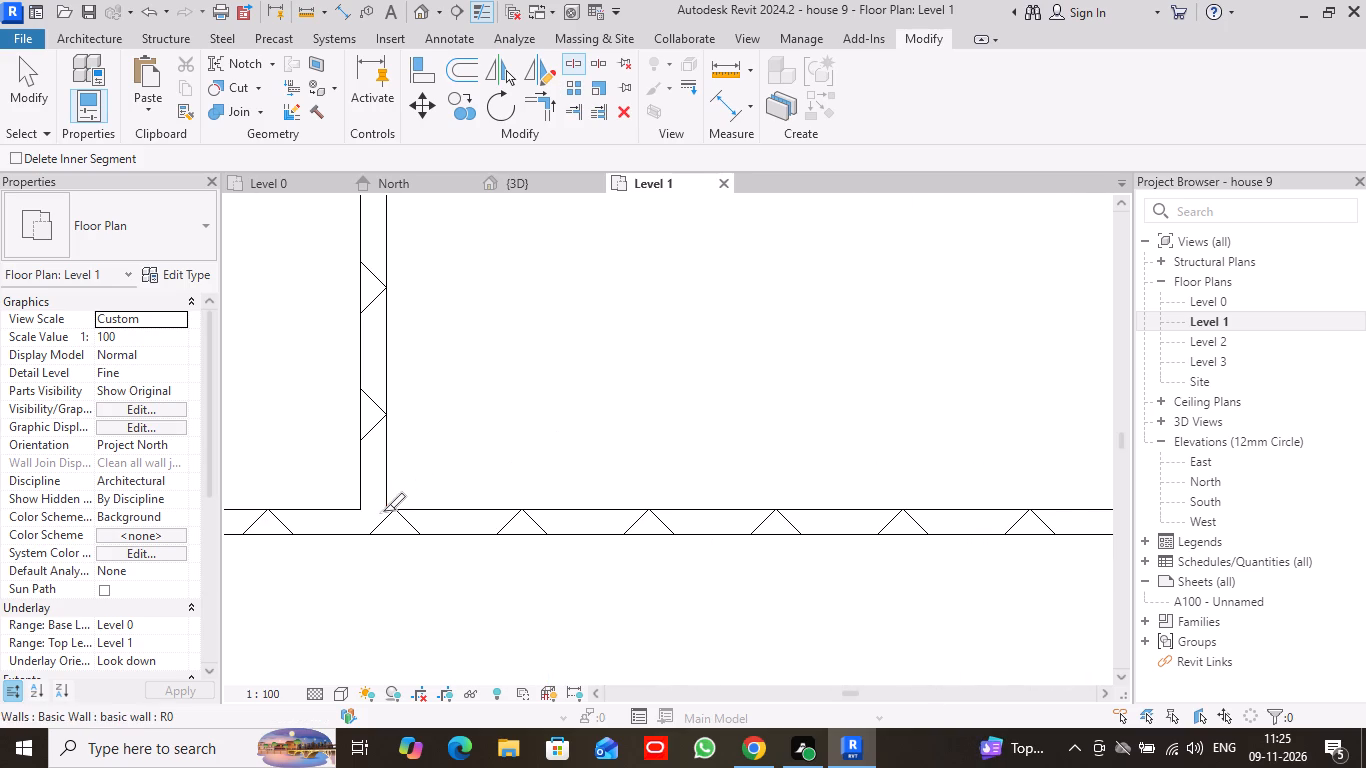
scroll(386, 511, up, 1)
scroll(386, 511, down, 1)
scroll(386, 511, up, 7)
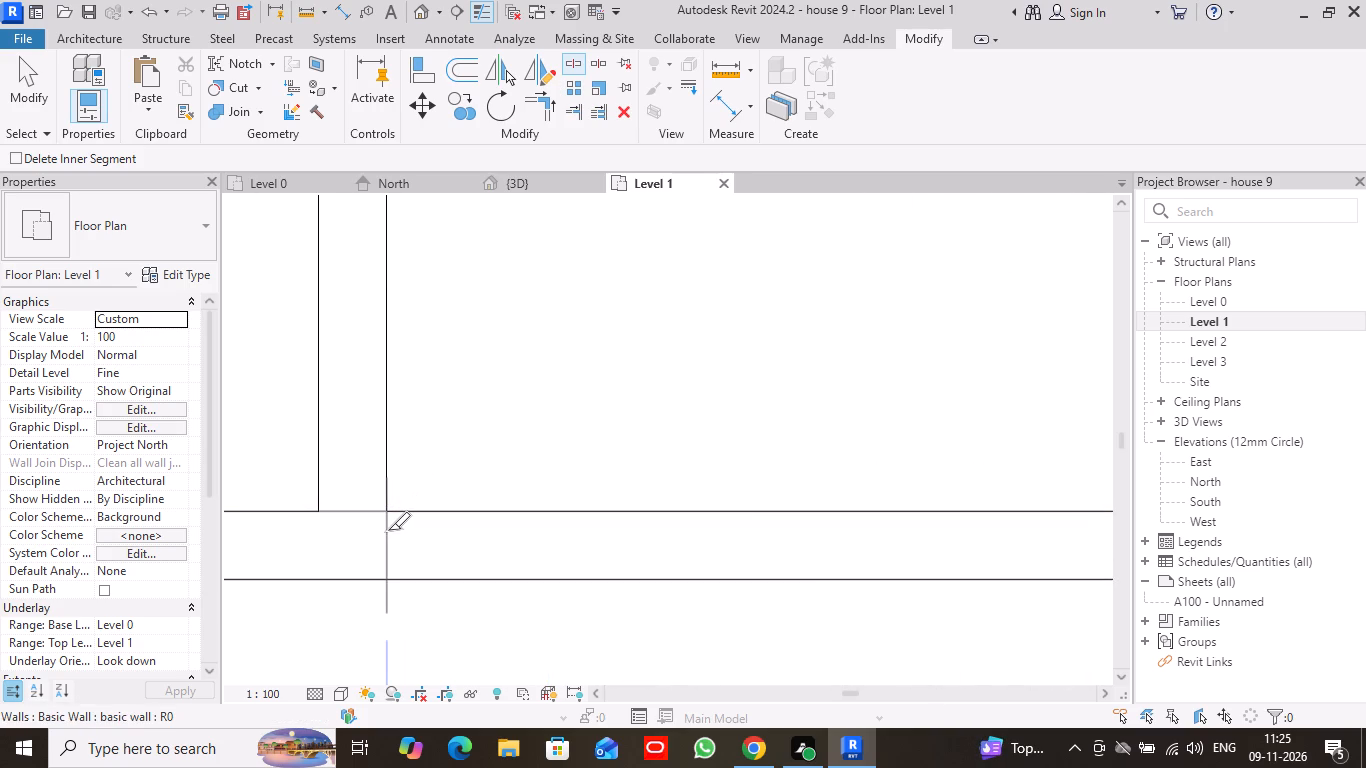
click(388, 530)
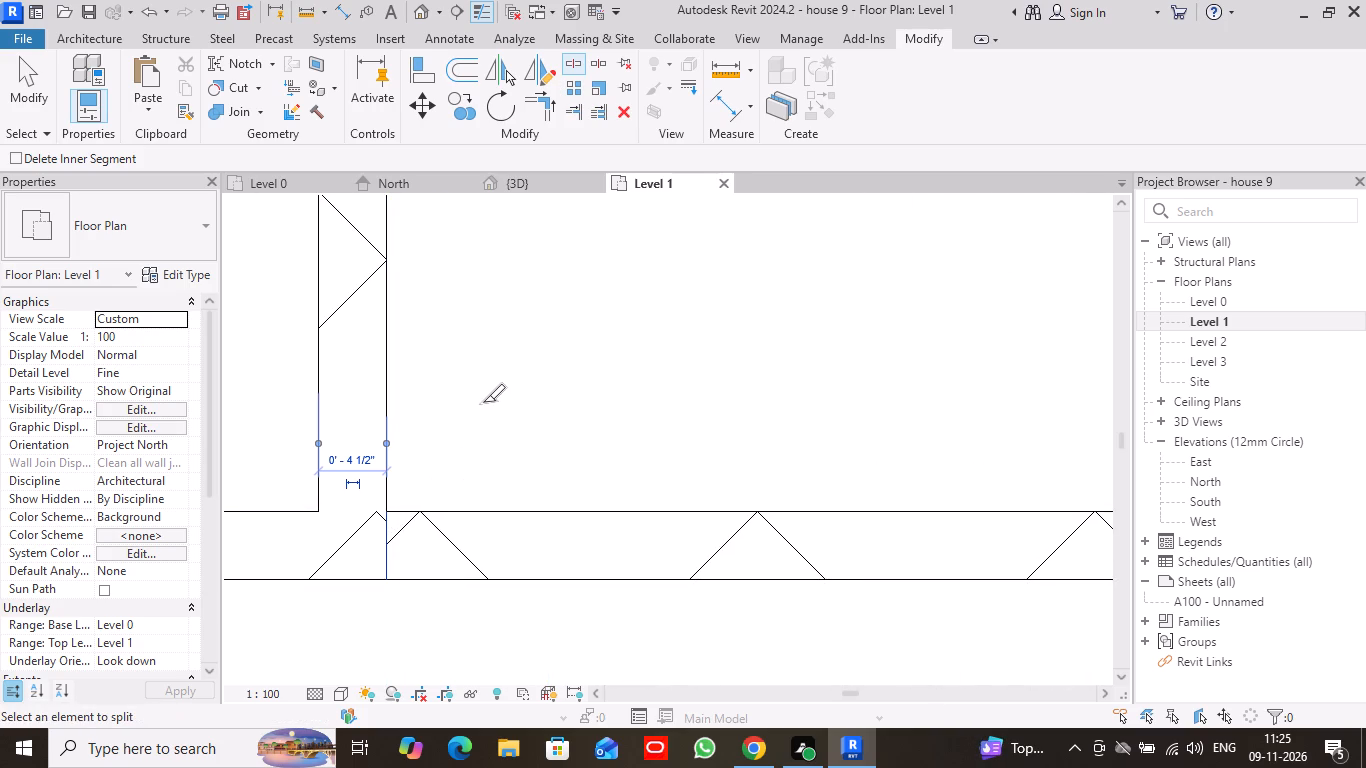
key(Escape)
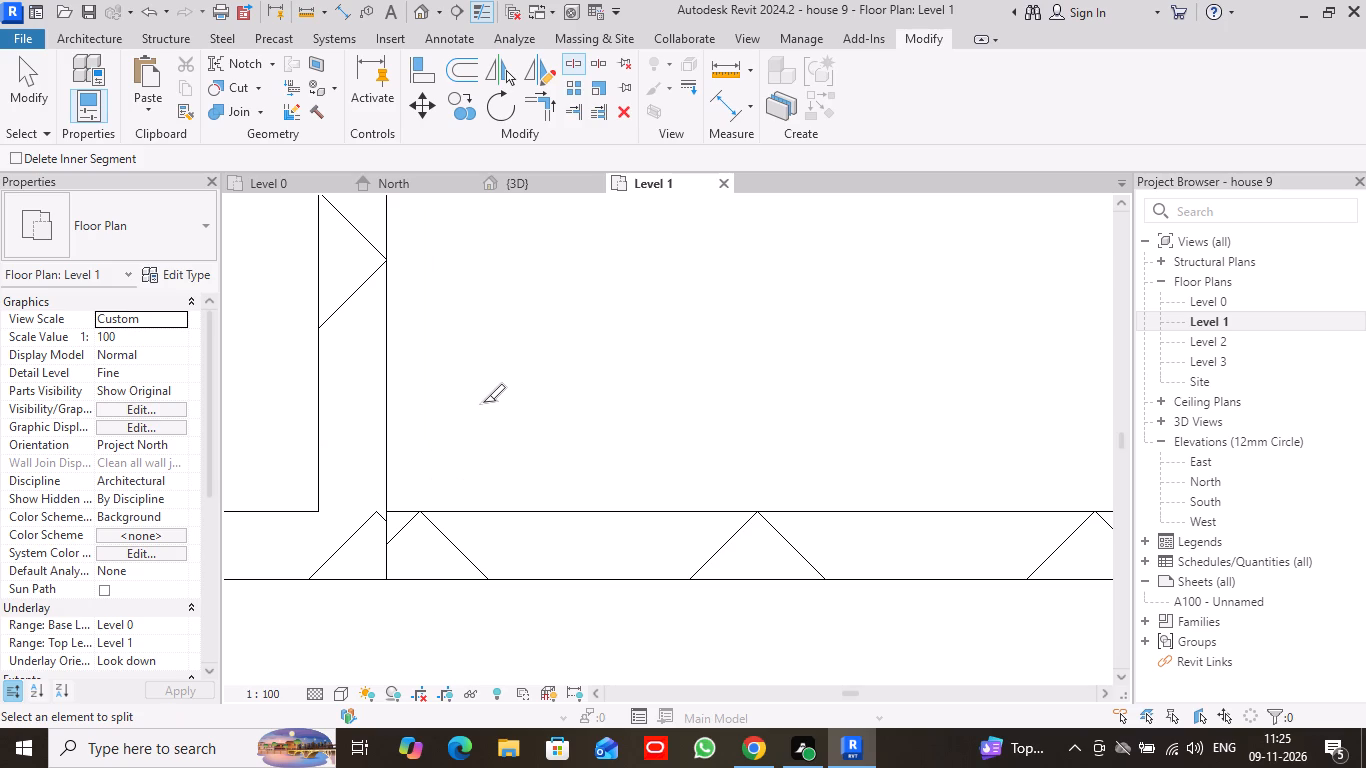
click(31, 102)
Set the top constraint of the room's north, east and south wall segments to Level 3, and inspect the result in 3D.
scroll(602, 290, down, 6)
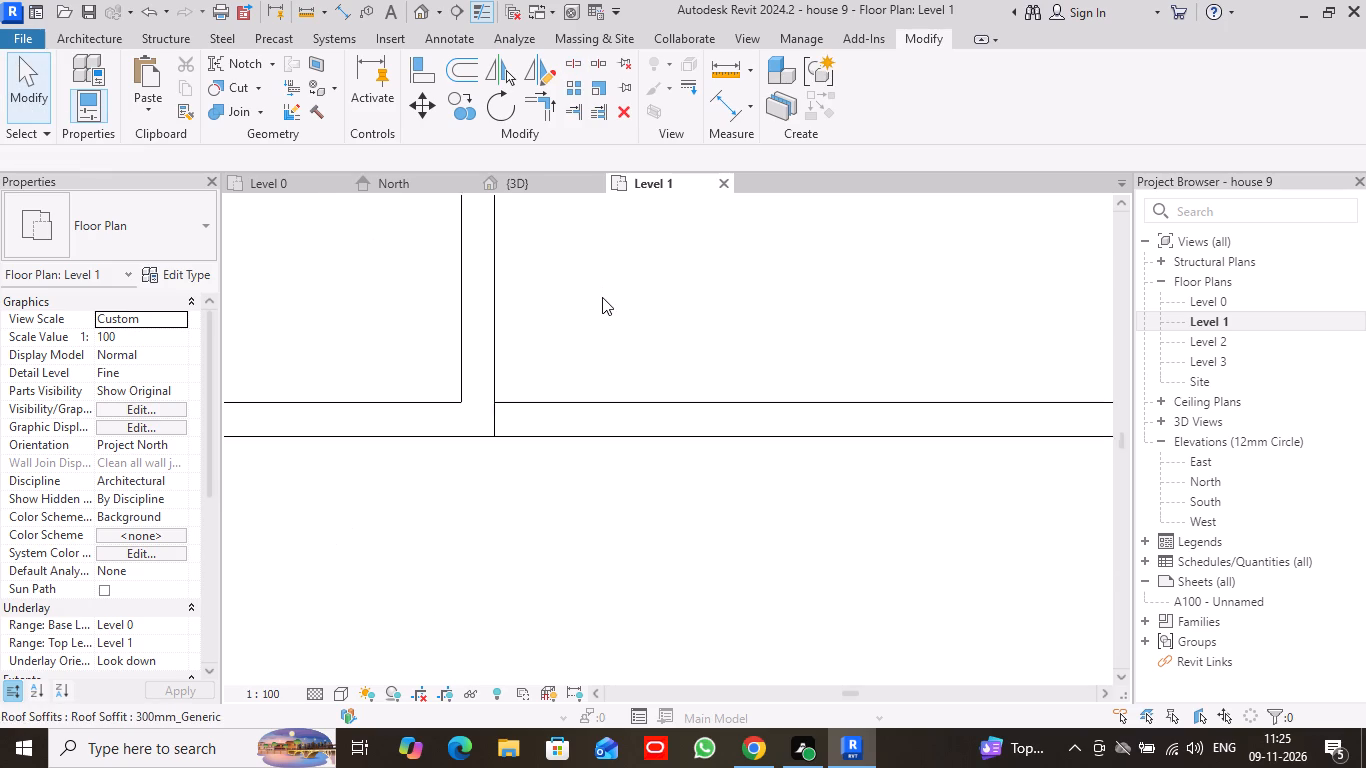
scroll(602, 297, down, 2)
middle_drag(653, 278, 351, 433)
scroll(373, 406, down, 7)
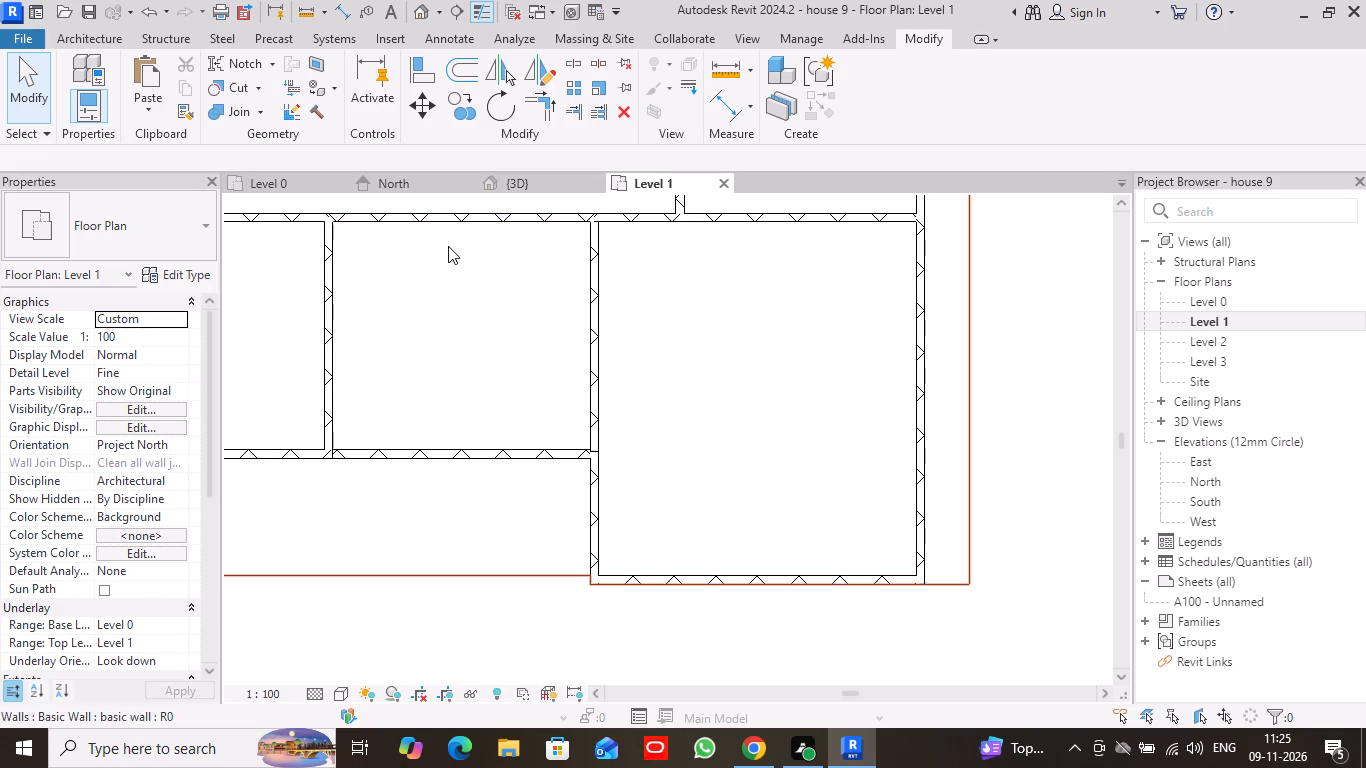
click(466, 218)
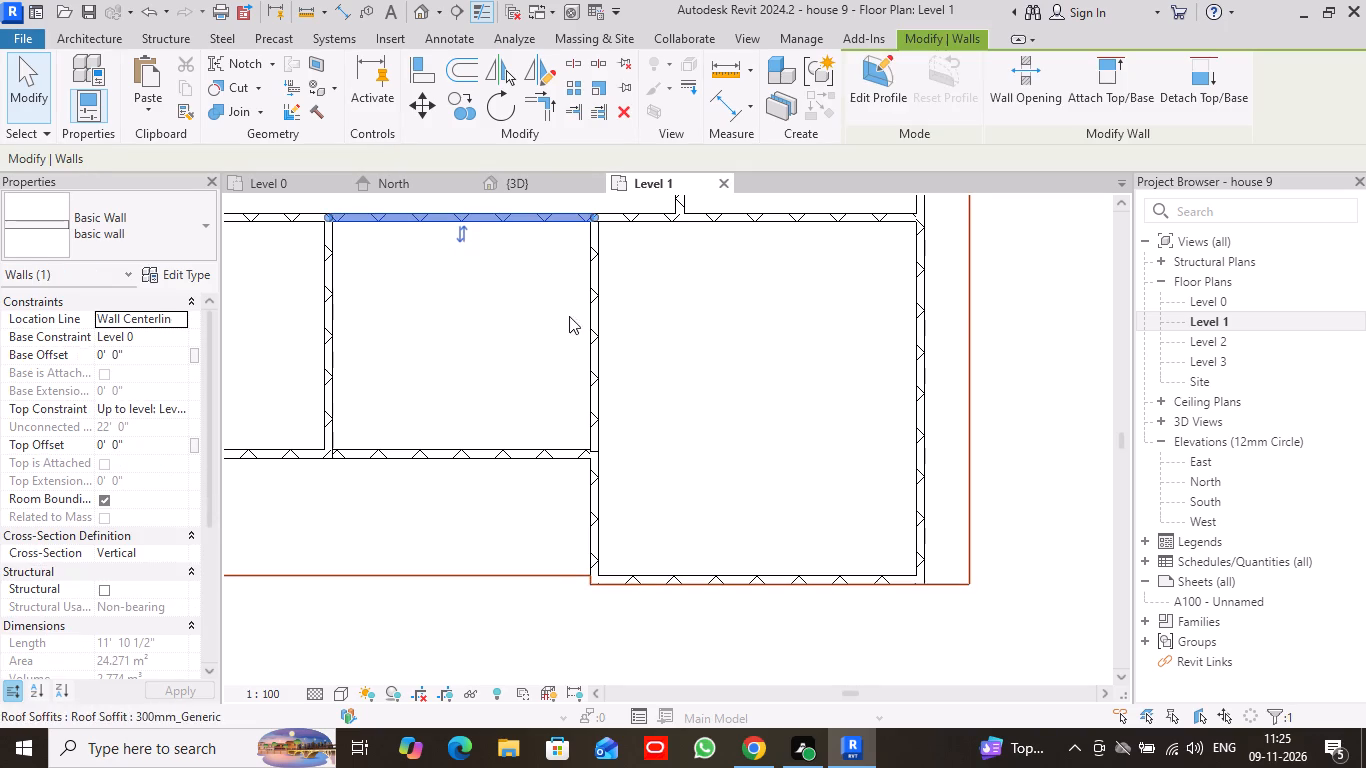
click(592, 308)
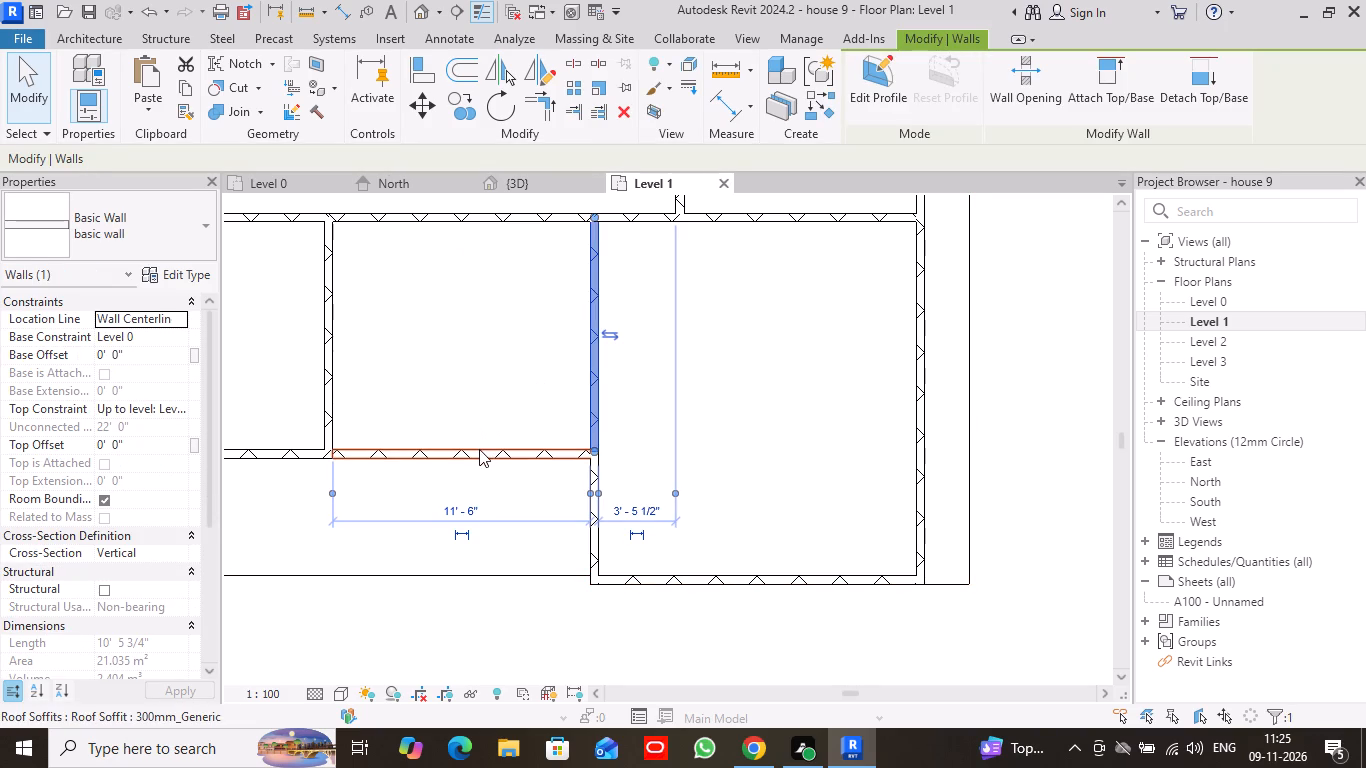
ctrl+click(479, 452)
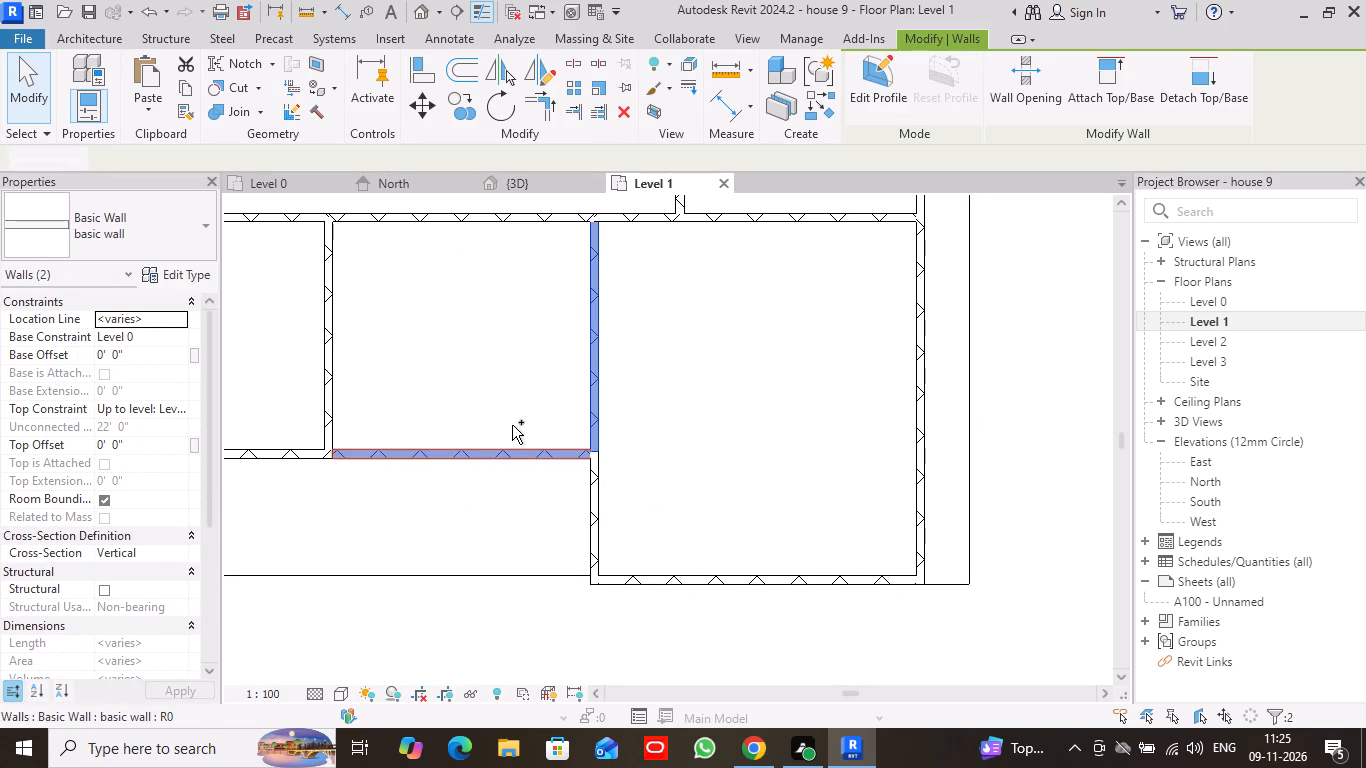
ctrl+click(496, 216)
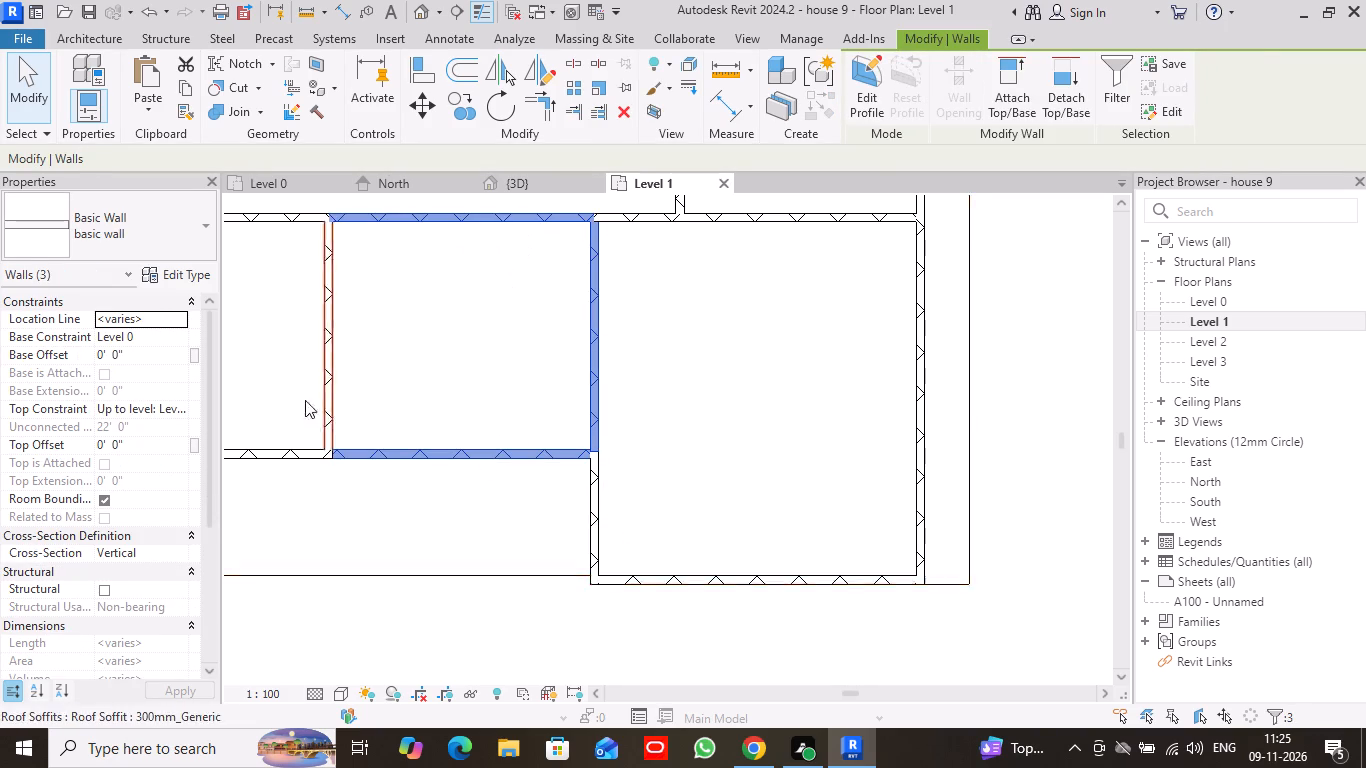
click(186, 407)
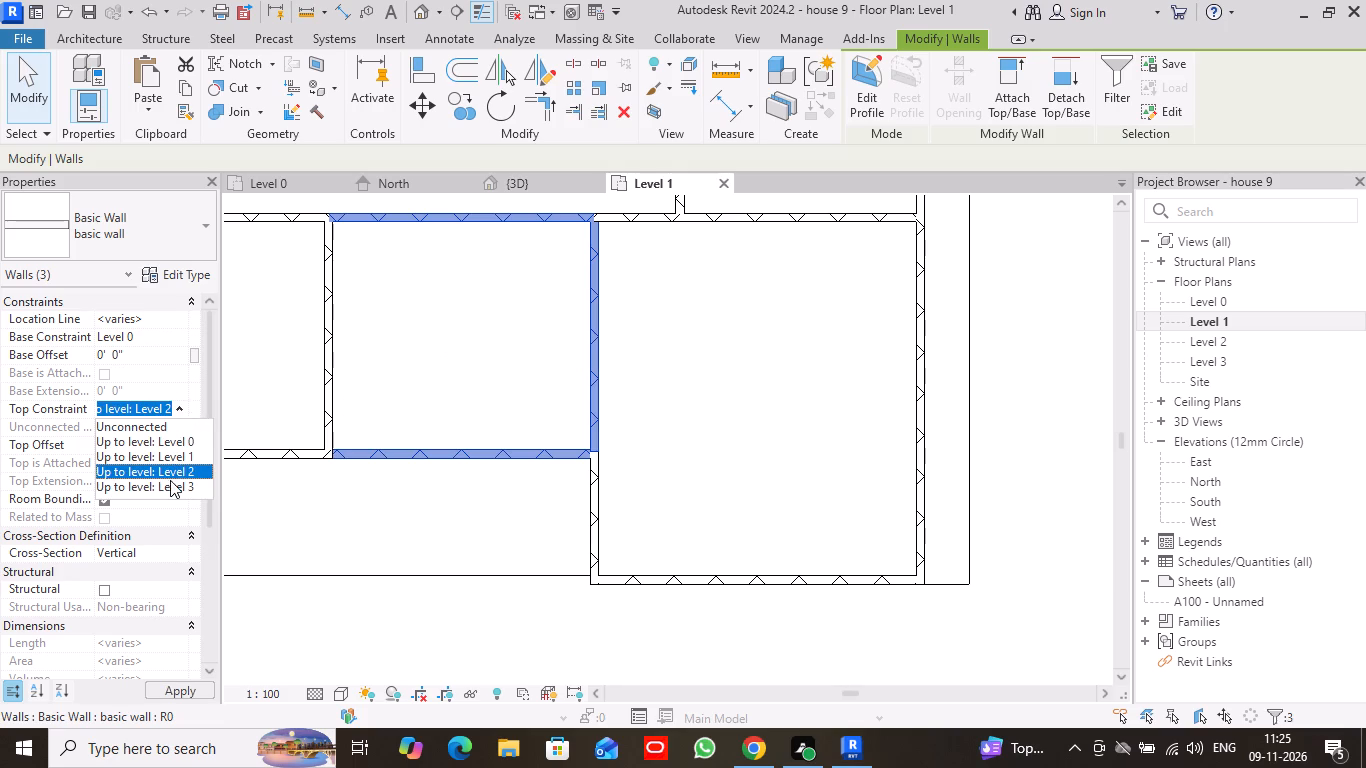
click(169, 482)
click(170, 686)
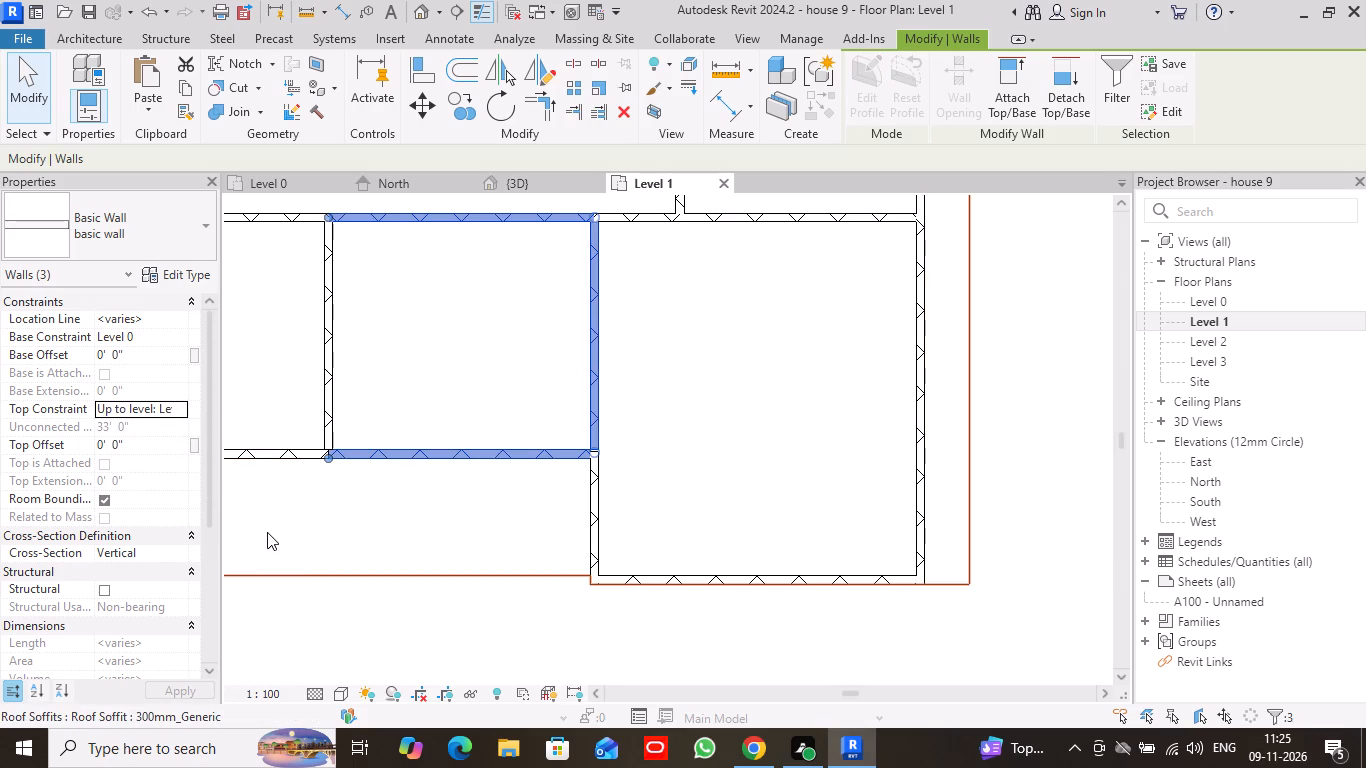
click(369, 641)
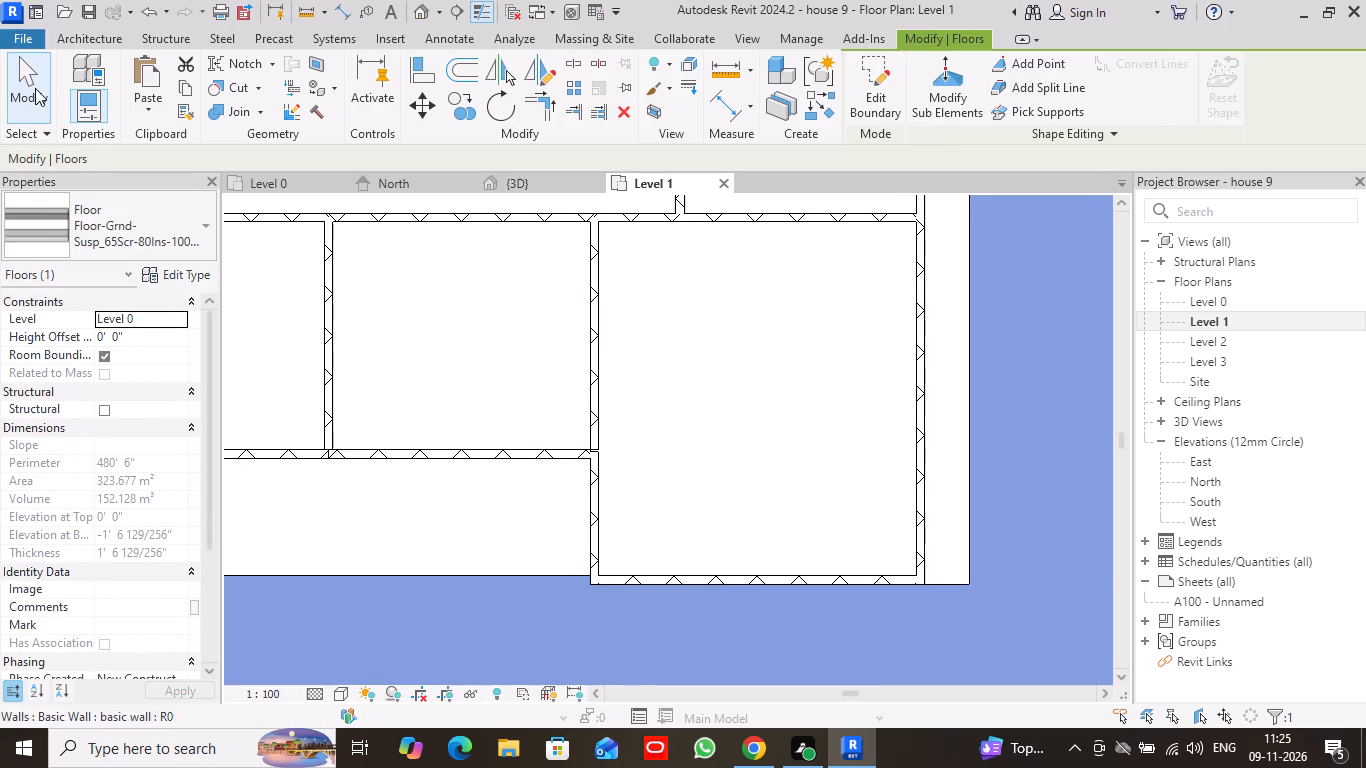
click(35, 88)
click(543, 180)
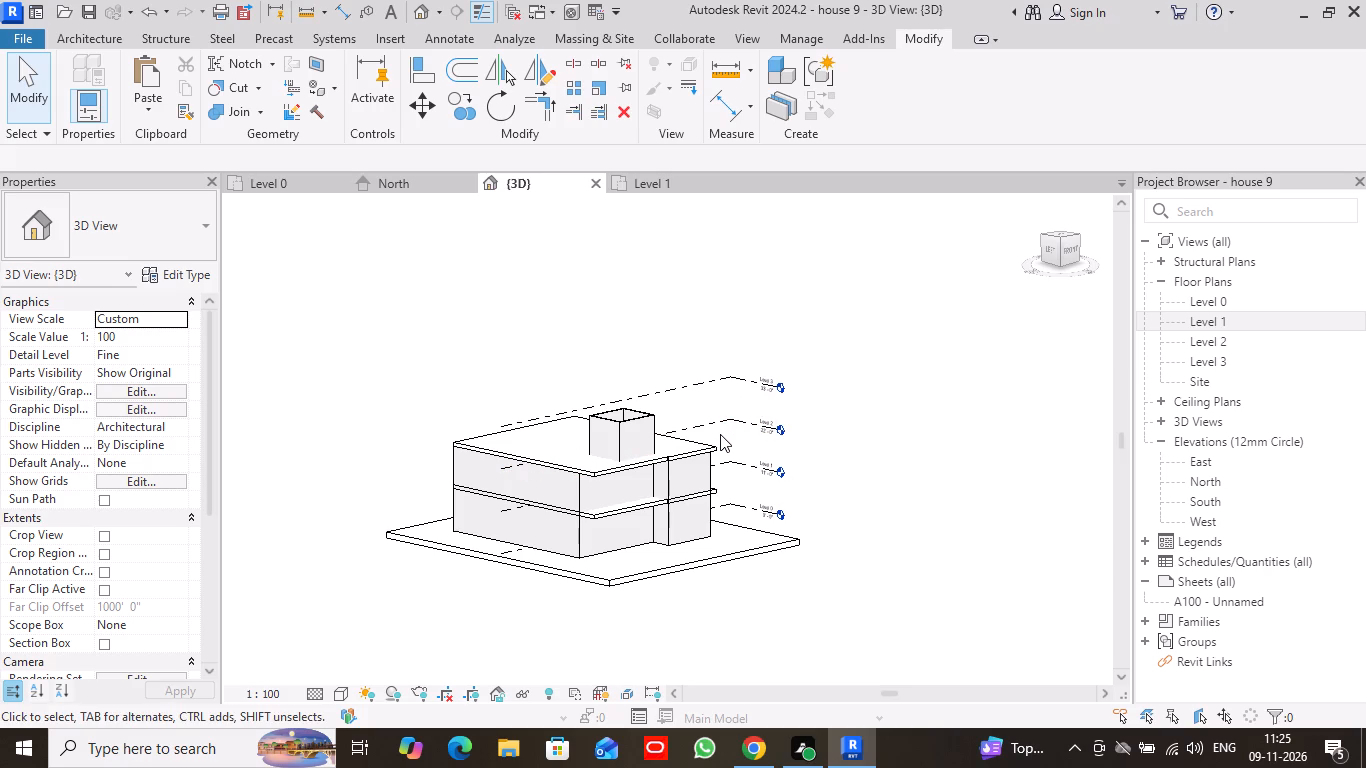
click(1064, 232)
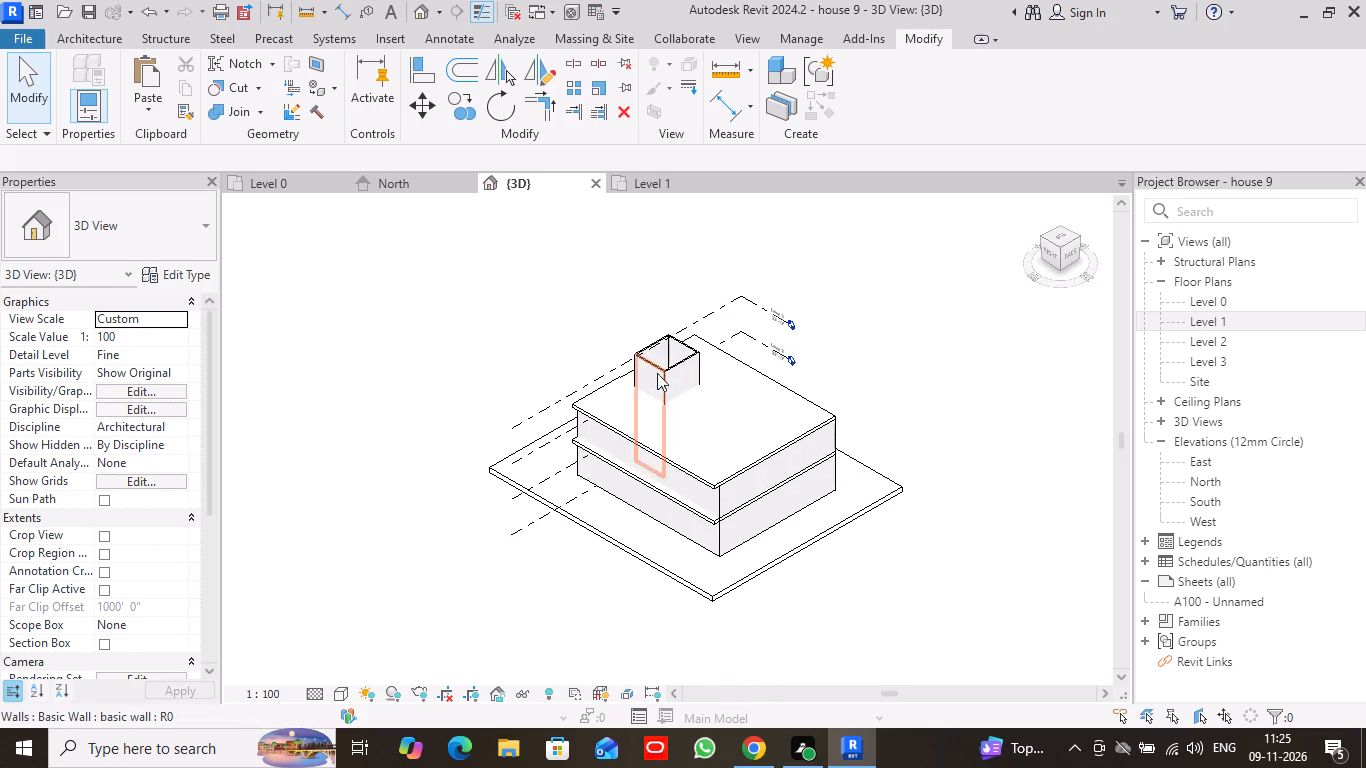
Examine the raised south-room enclosure and its wall corners from several angles in the 3D view.
scroll(662, 373, up, 17)
scroll(671, 369, down, 3)
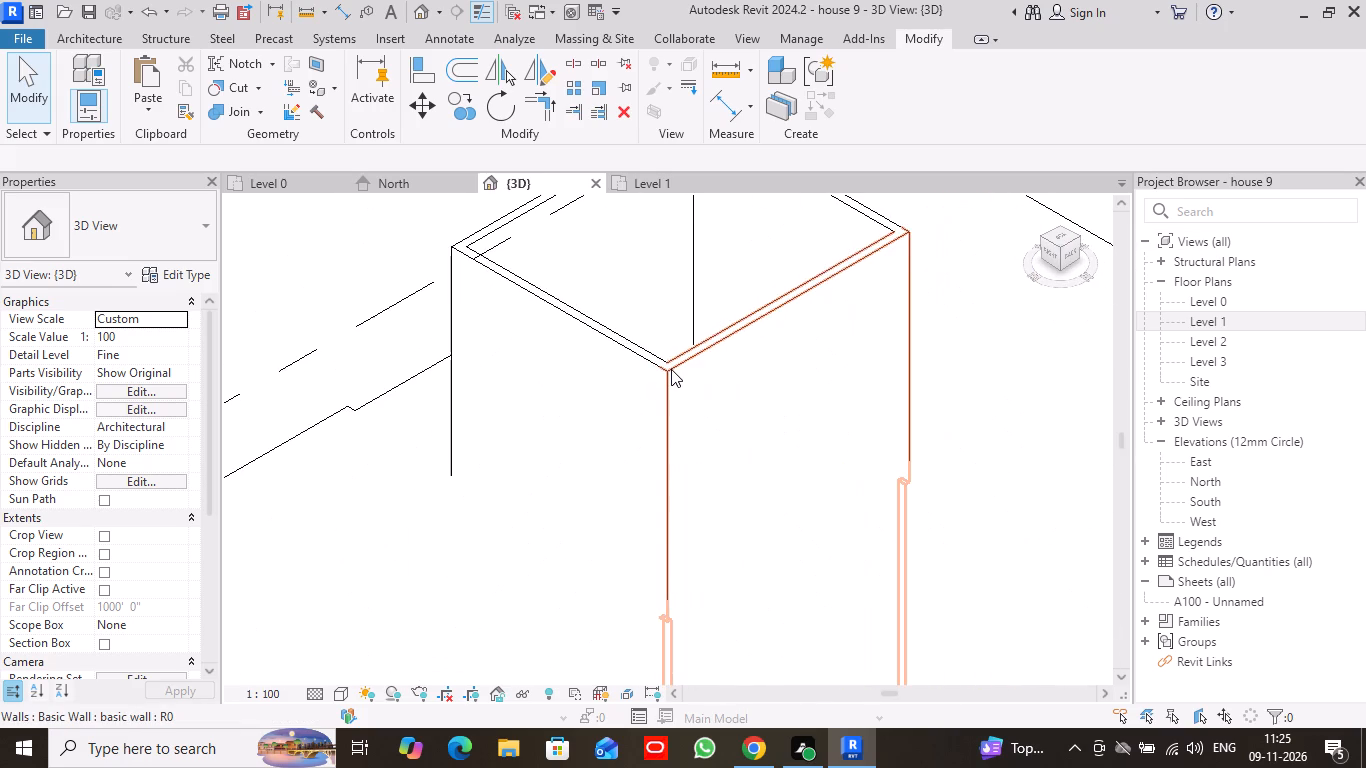
scroll(671, 369, down, 5)
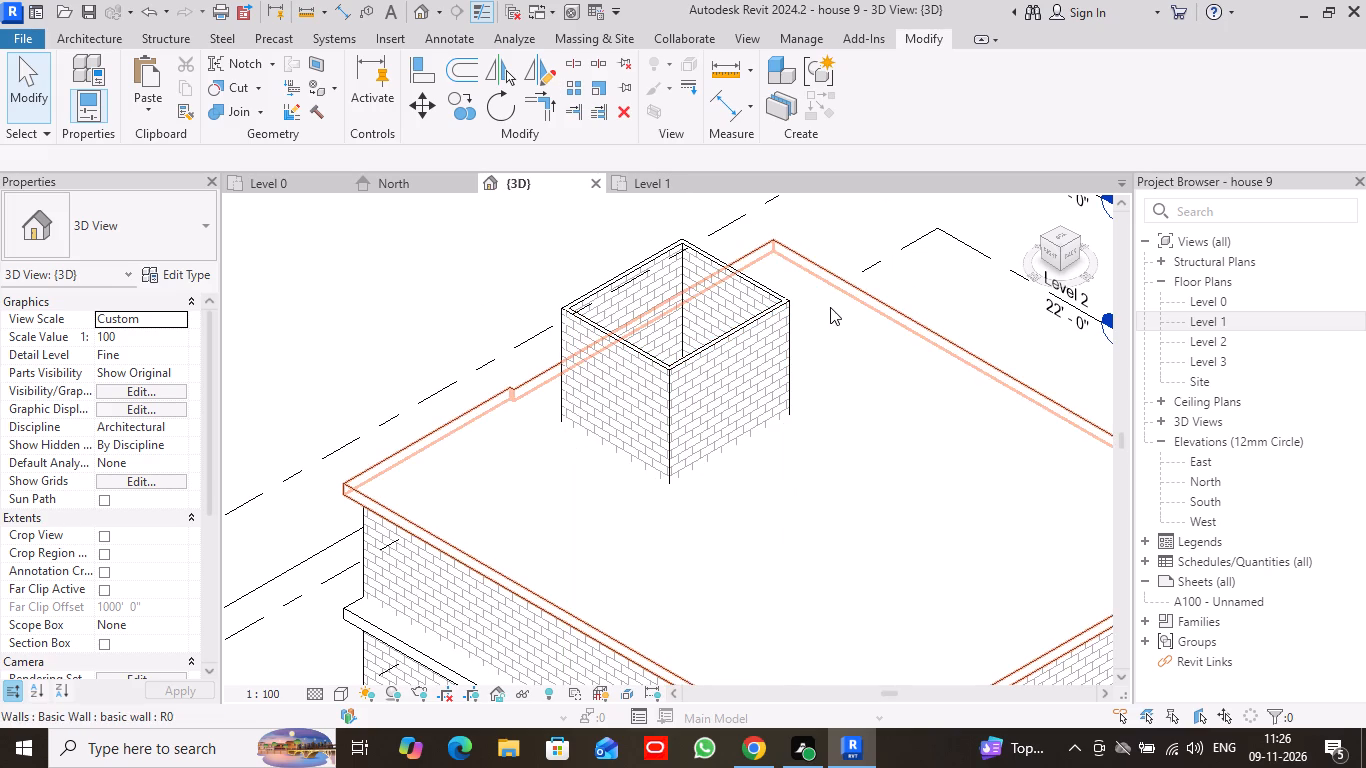
click(1048, 249)
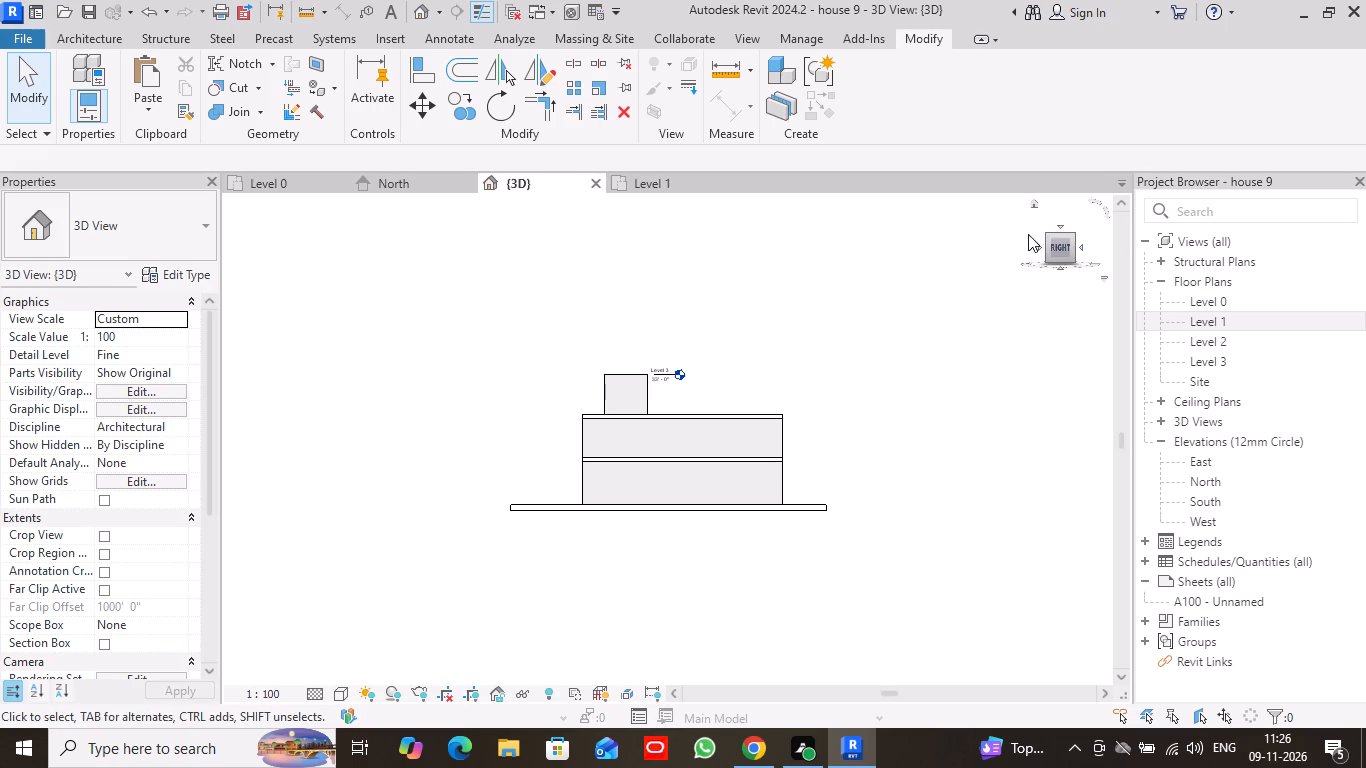
drag(1048, 236, 1072, 262)
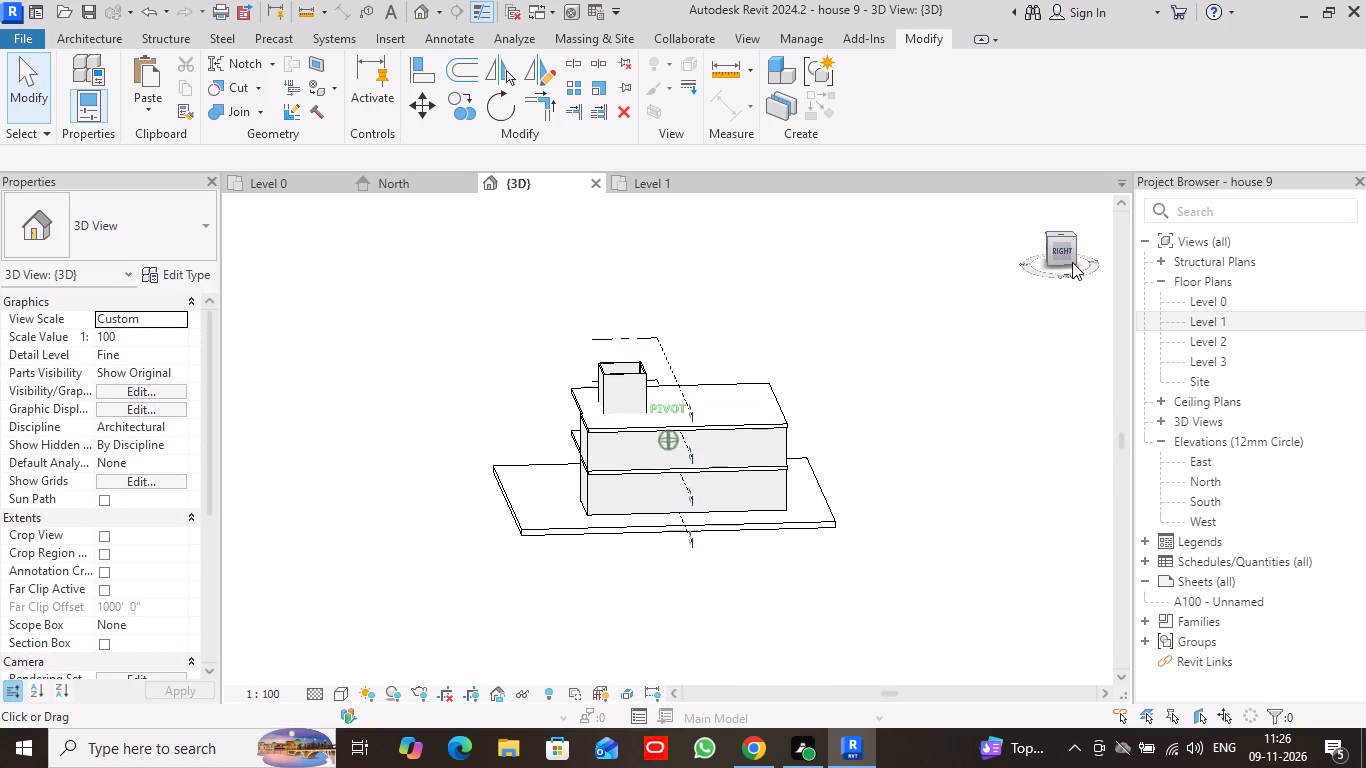
drag(1072, 262, 1077, 271)
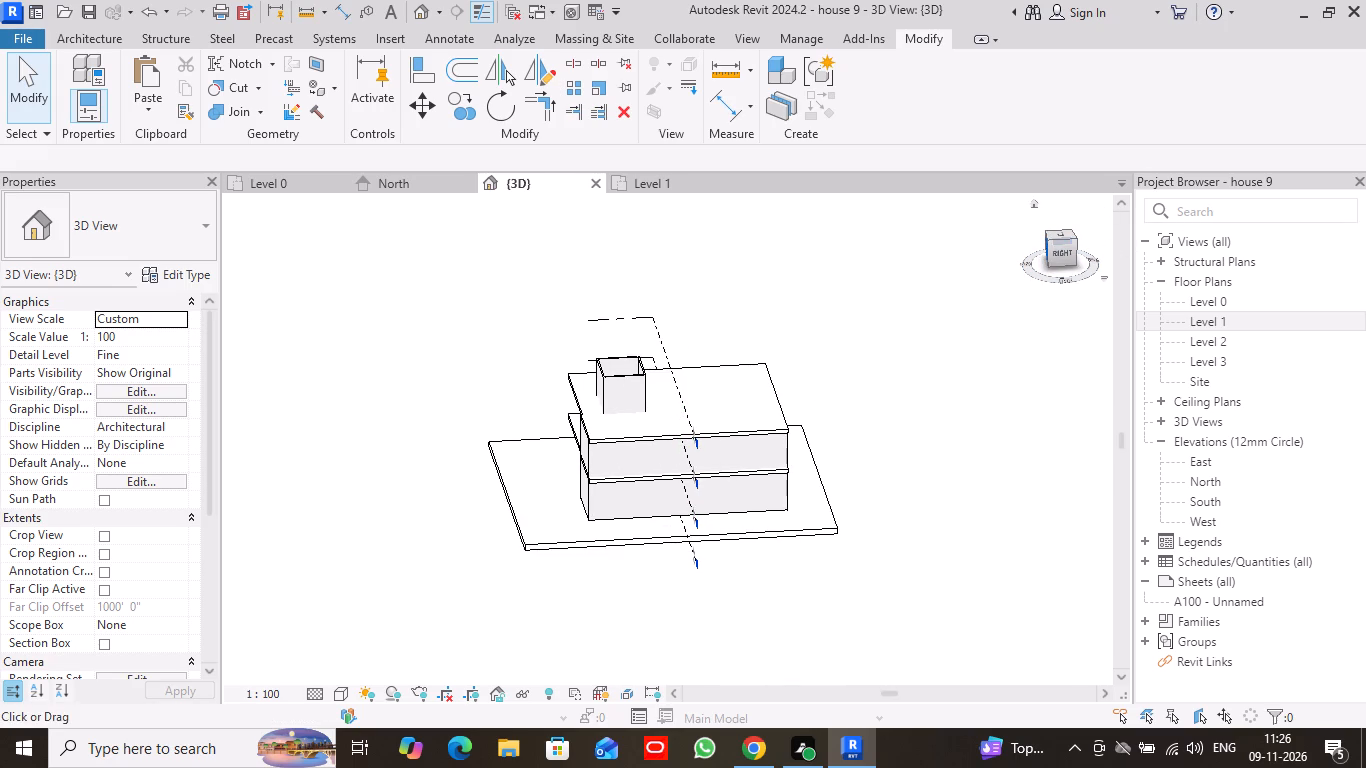
click(1053, 251)
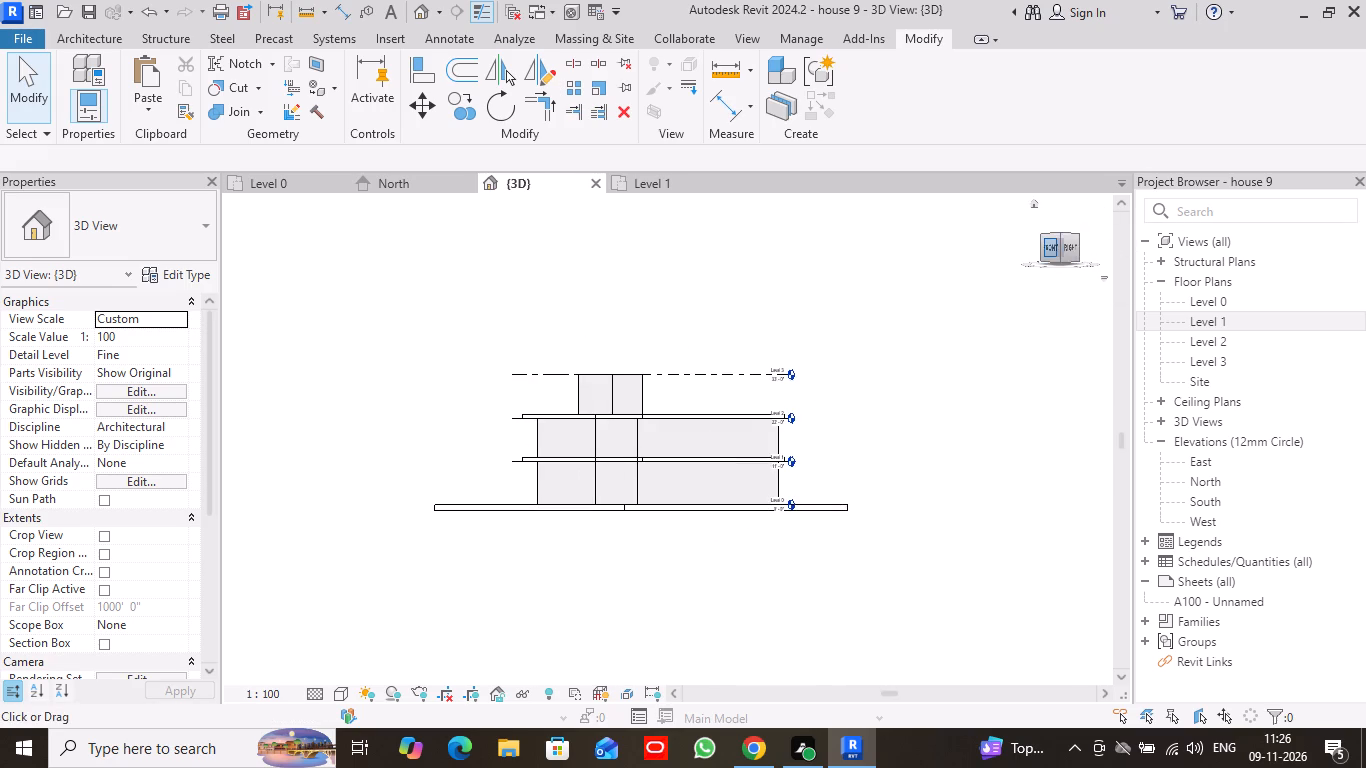
drag(1059, 236, 1108, 271)
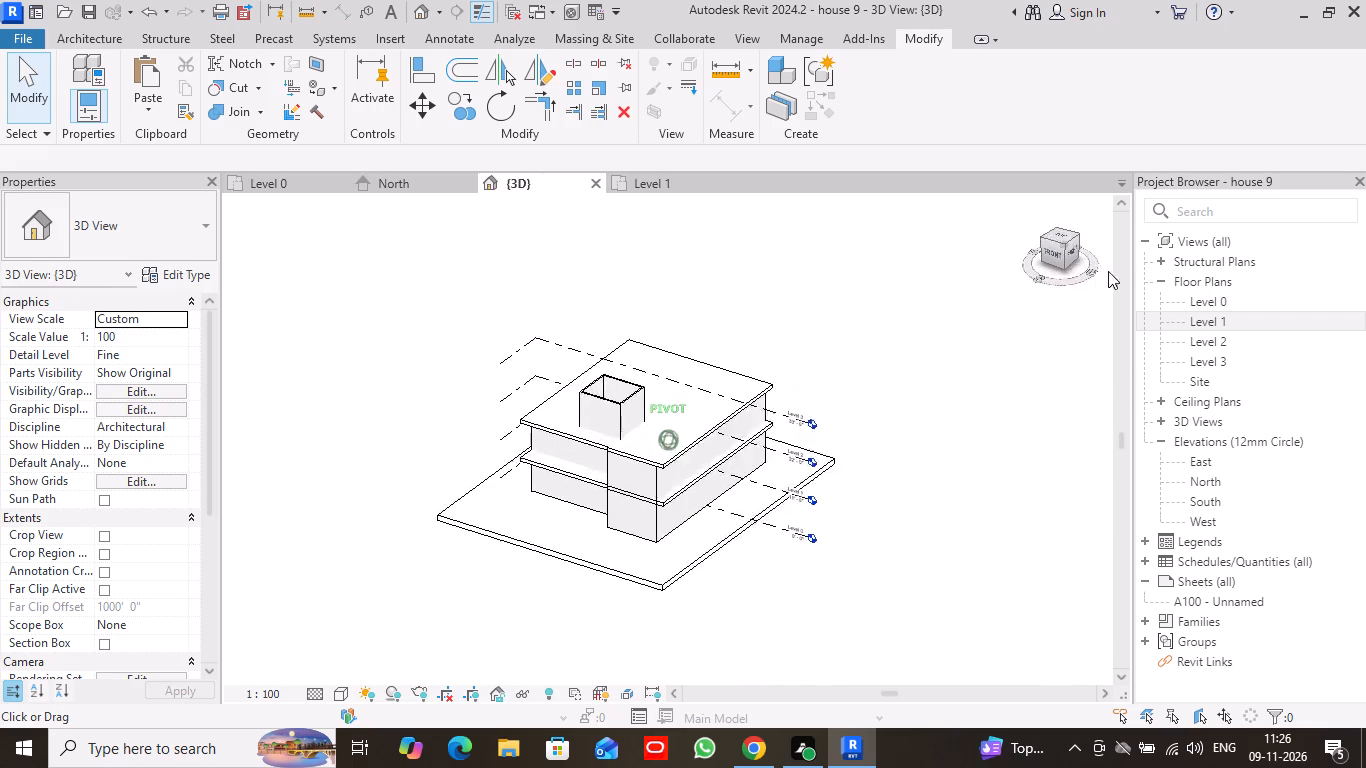
drag(1108, 271, 354, 292)
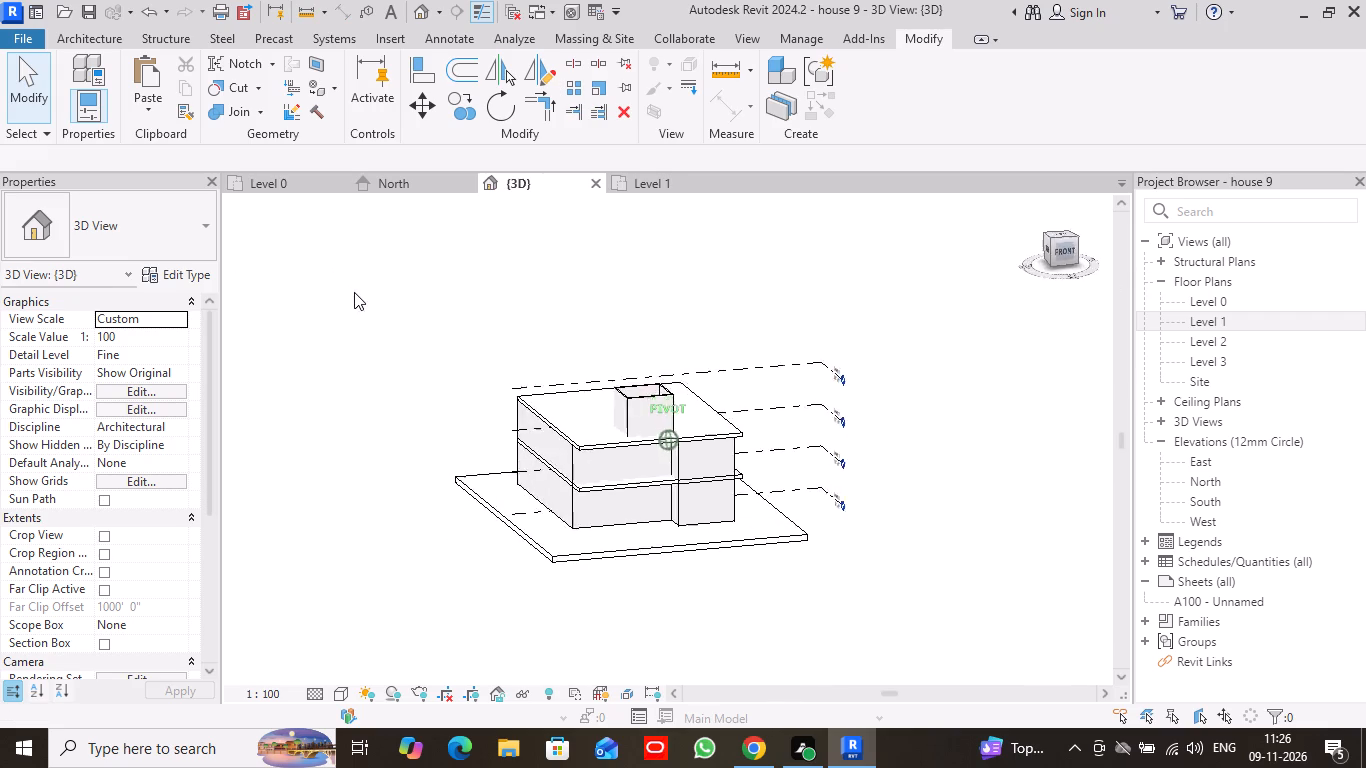
drag(354, 292, 367, 294)
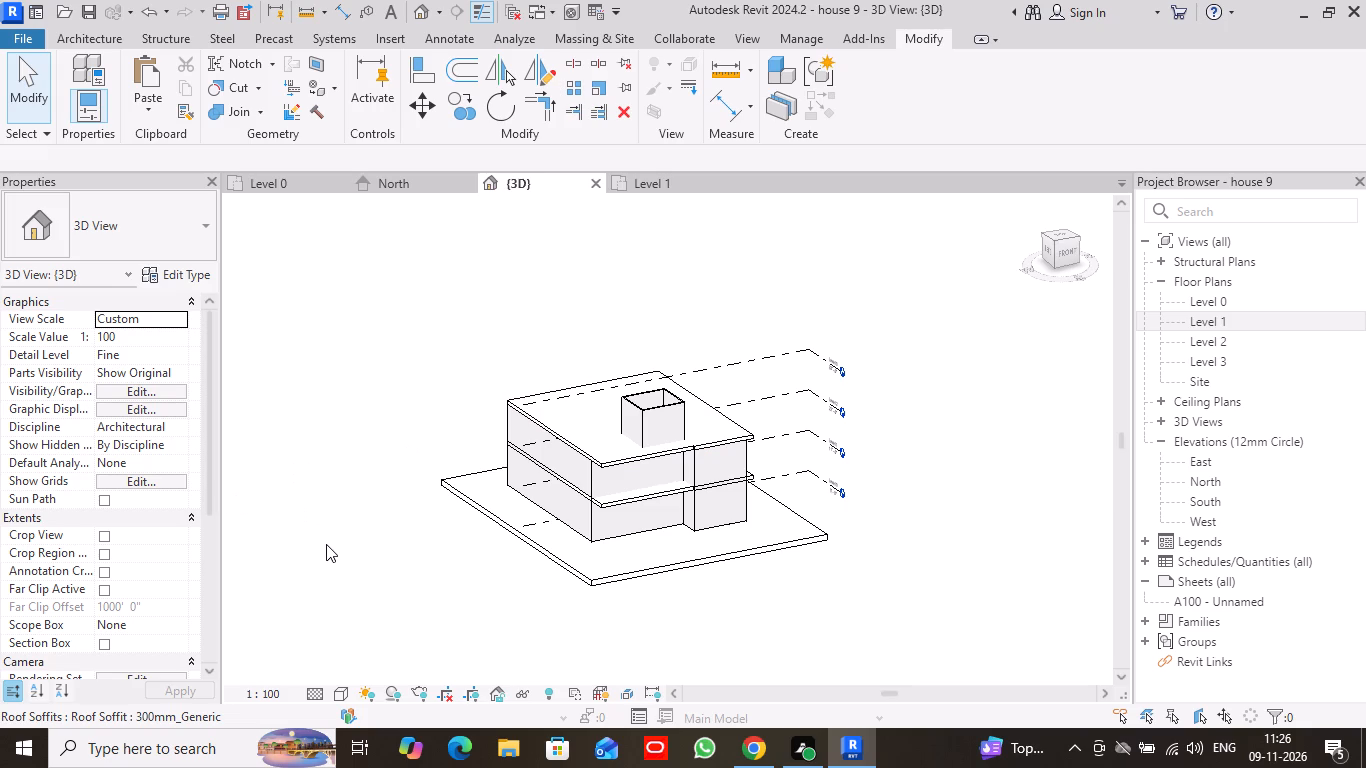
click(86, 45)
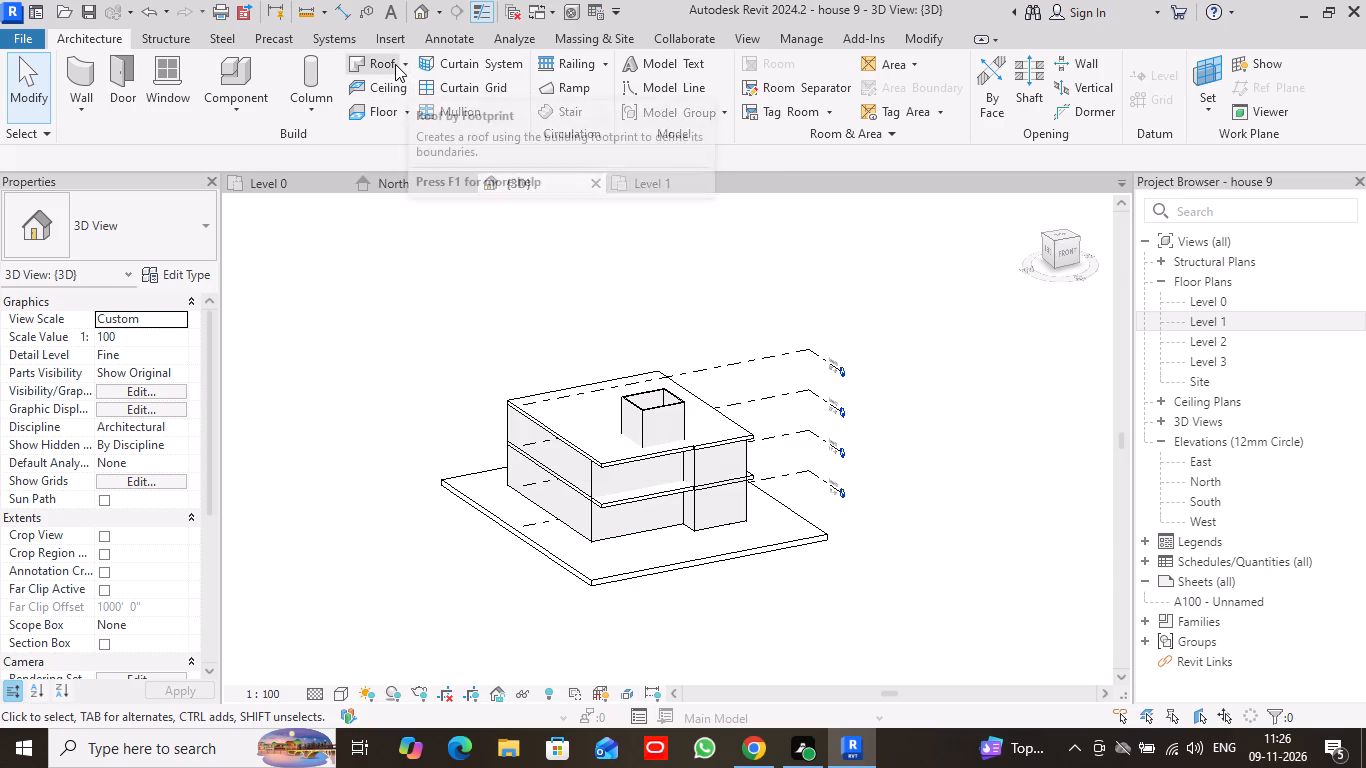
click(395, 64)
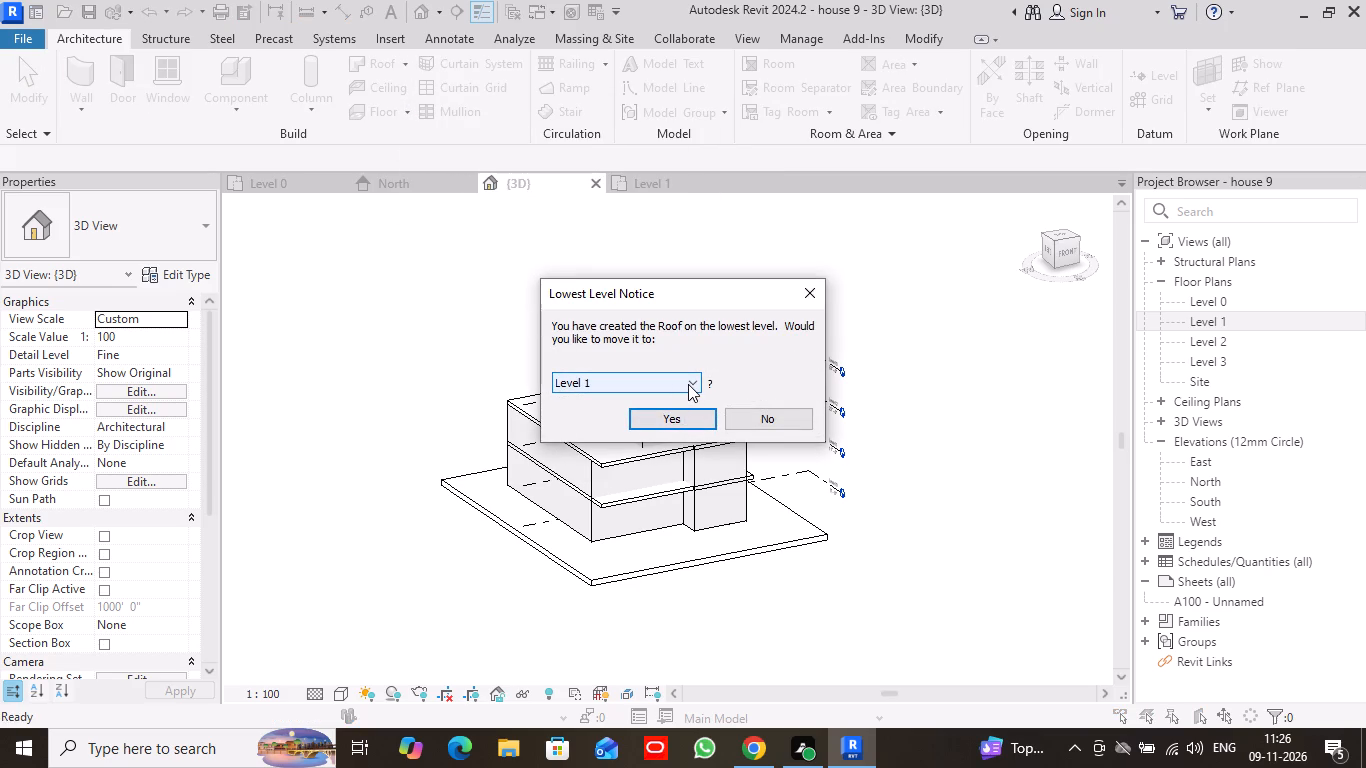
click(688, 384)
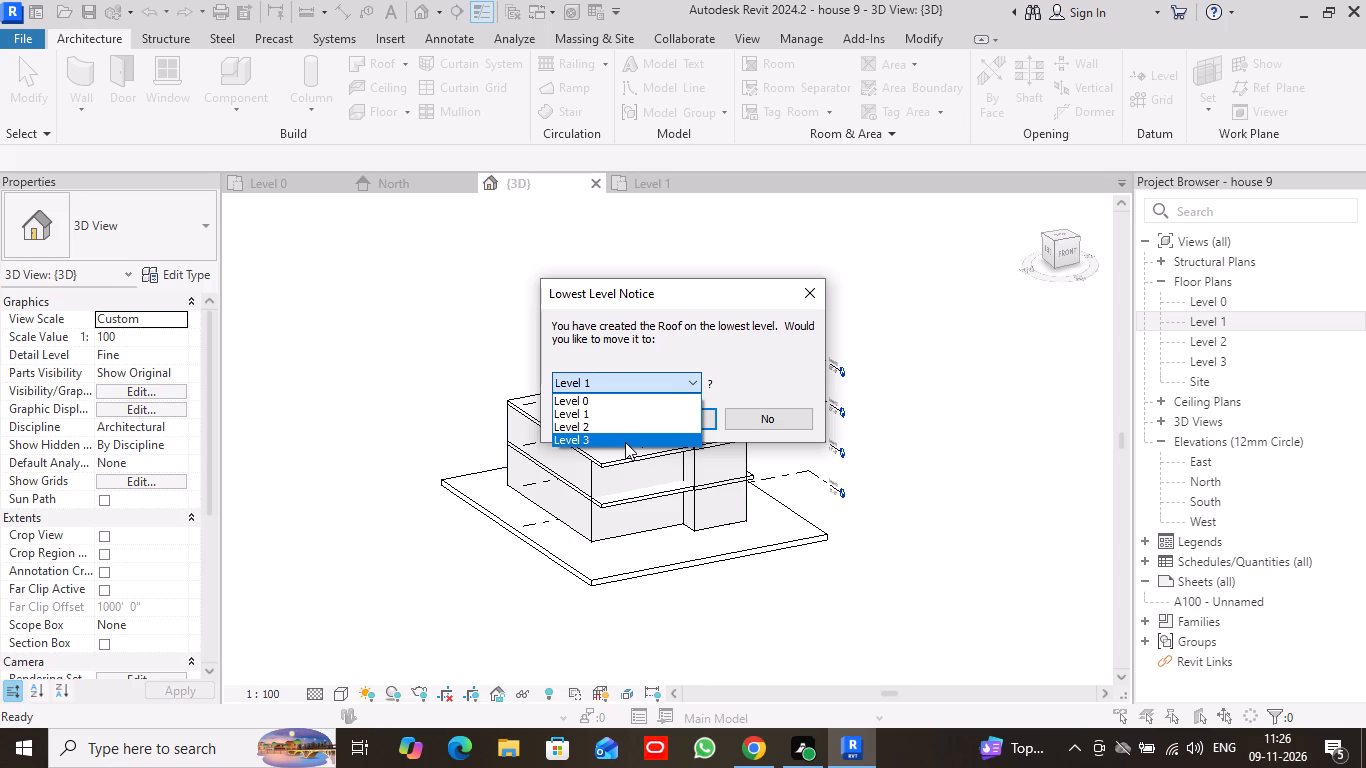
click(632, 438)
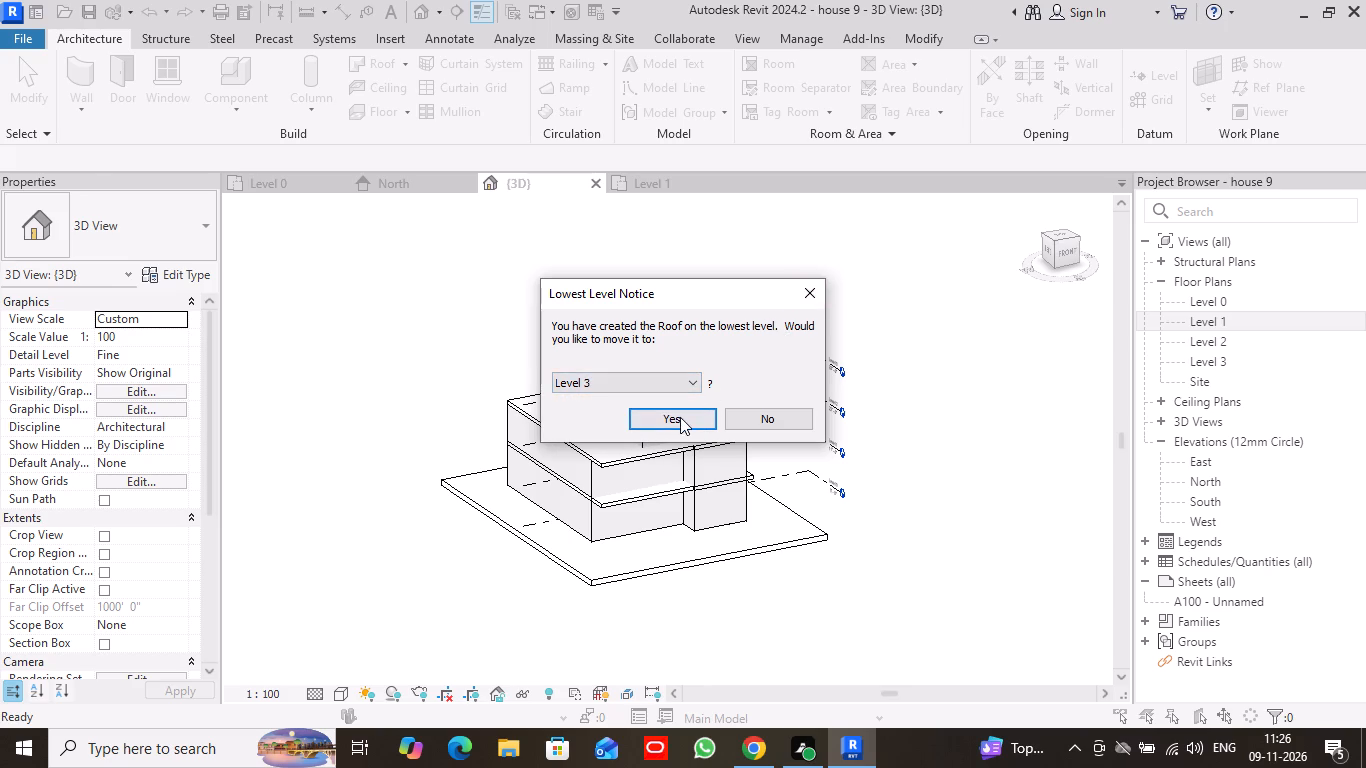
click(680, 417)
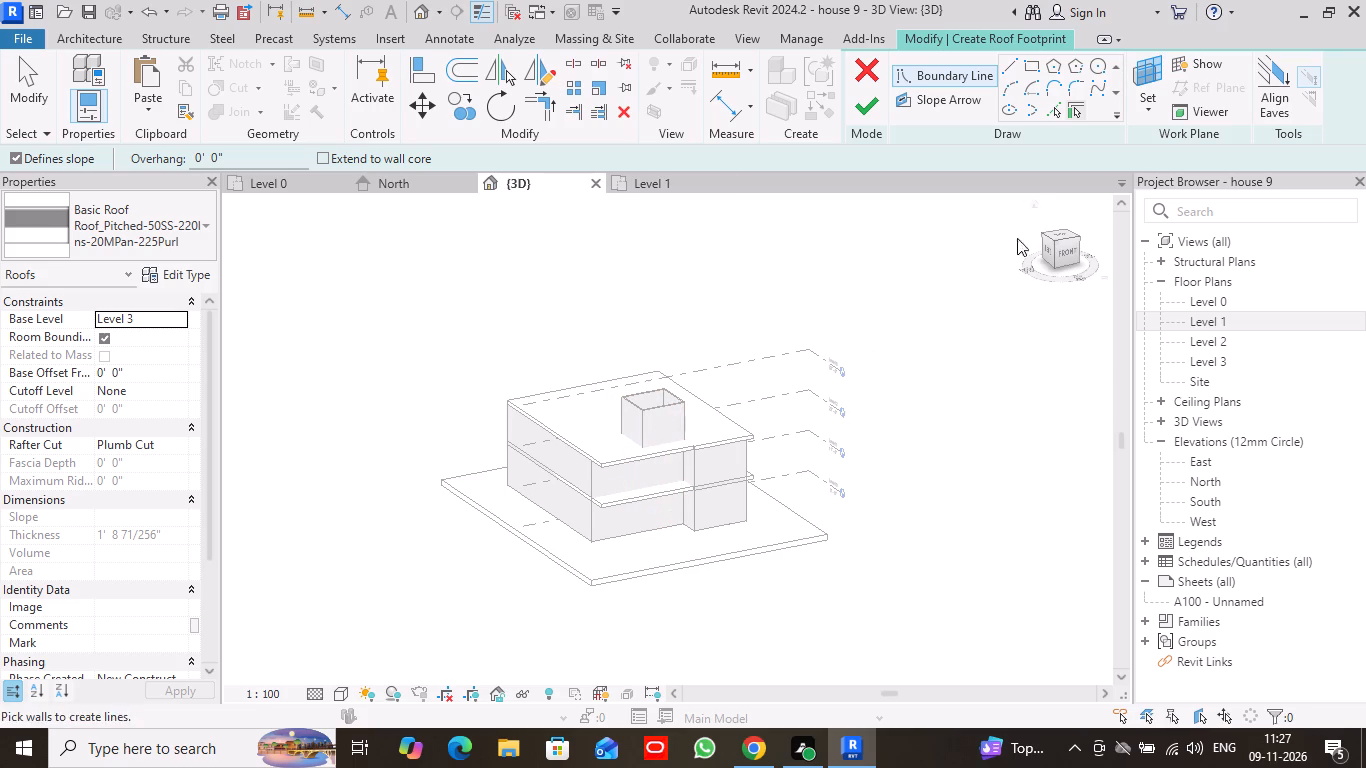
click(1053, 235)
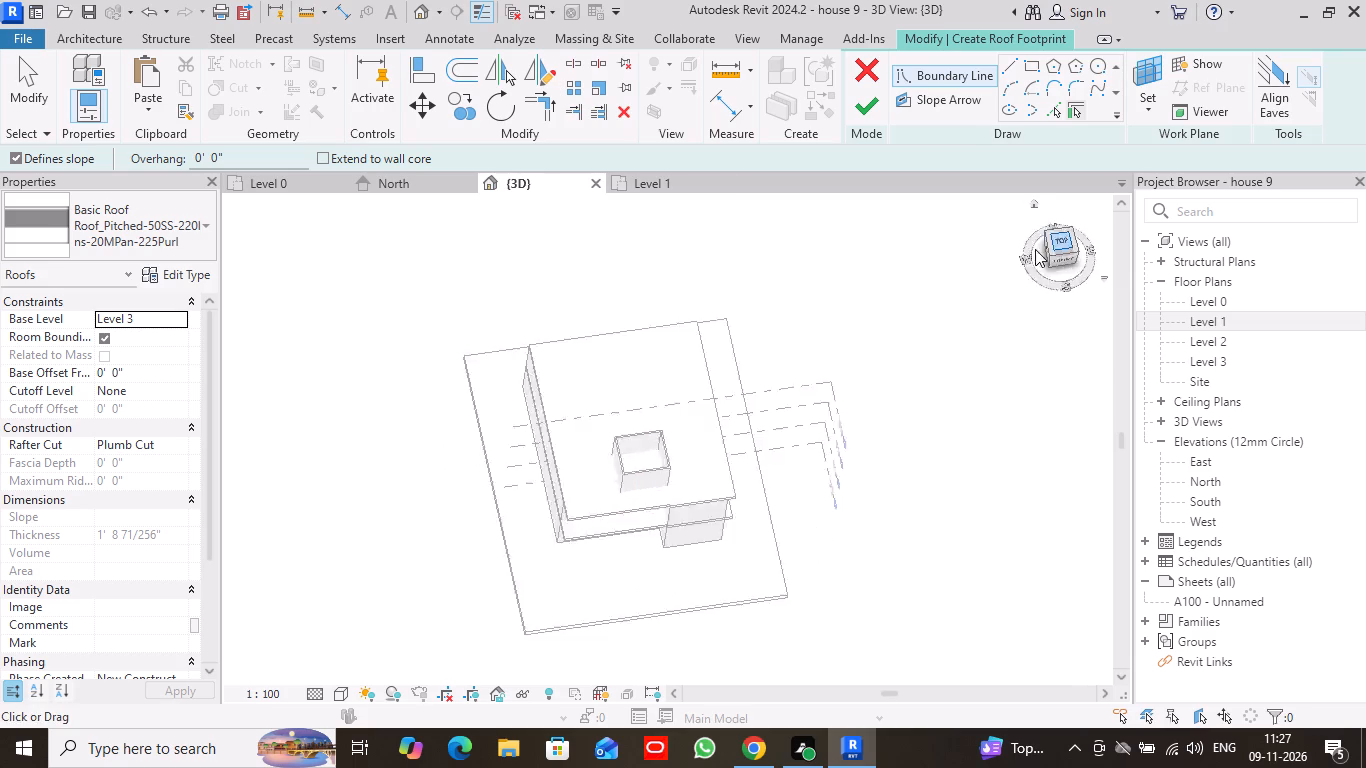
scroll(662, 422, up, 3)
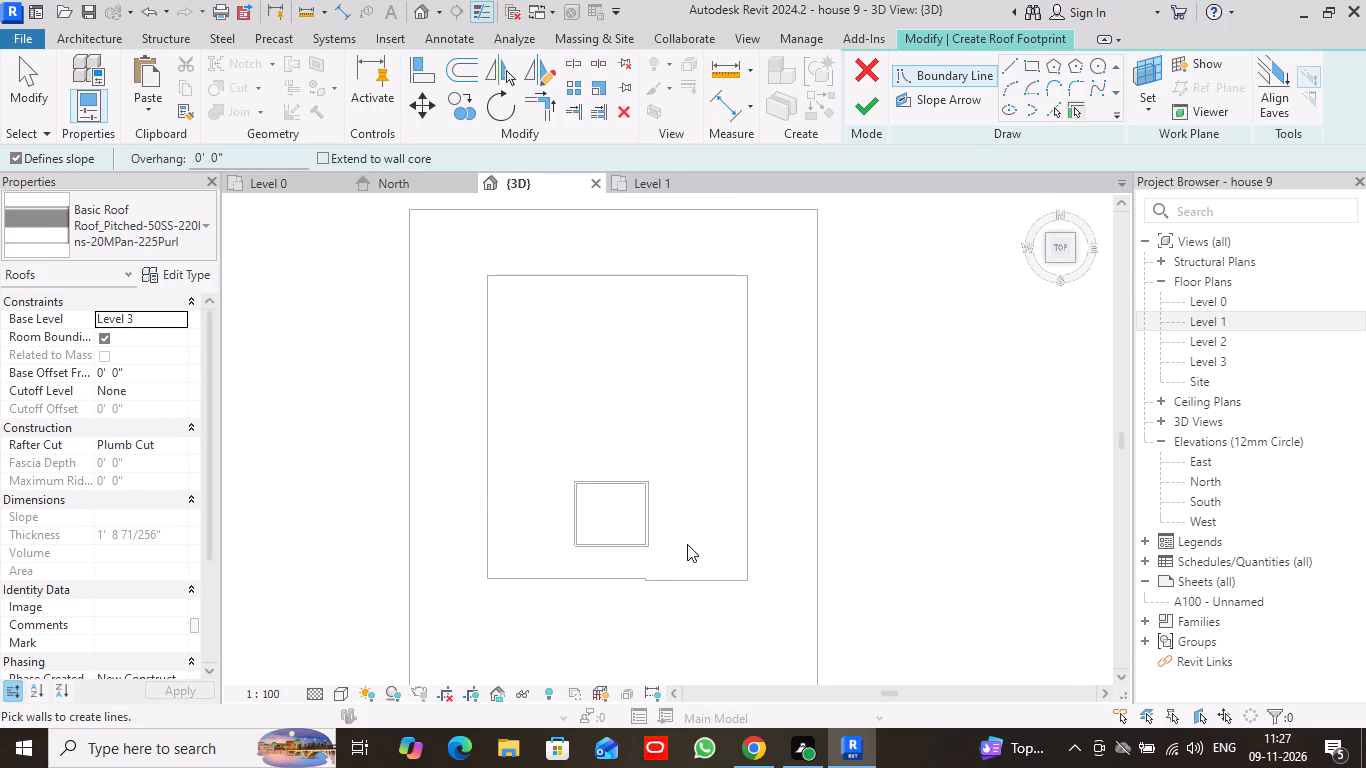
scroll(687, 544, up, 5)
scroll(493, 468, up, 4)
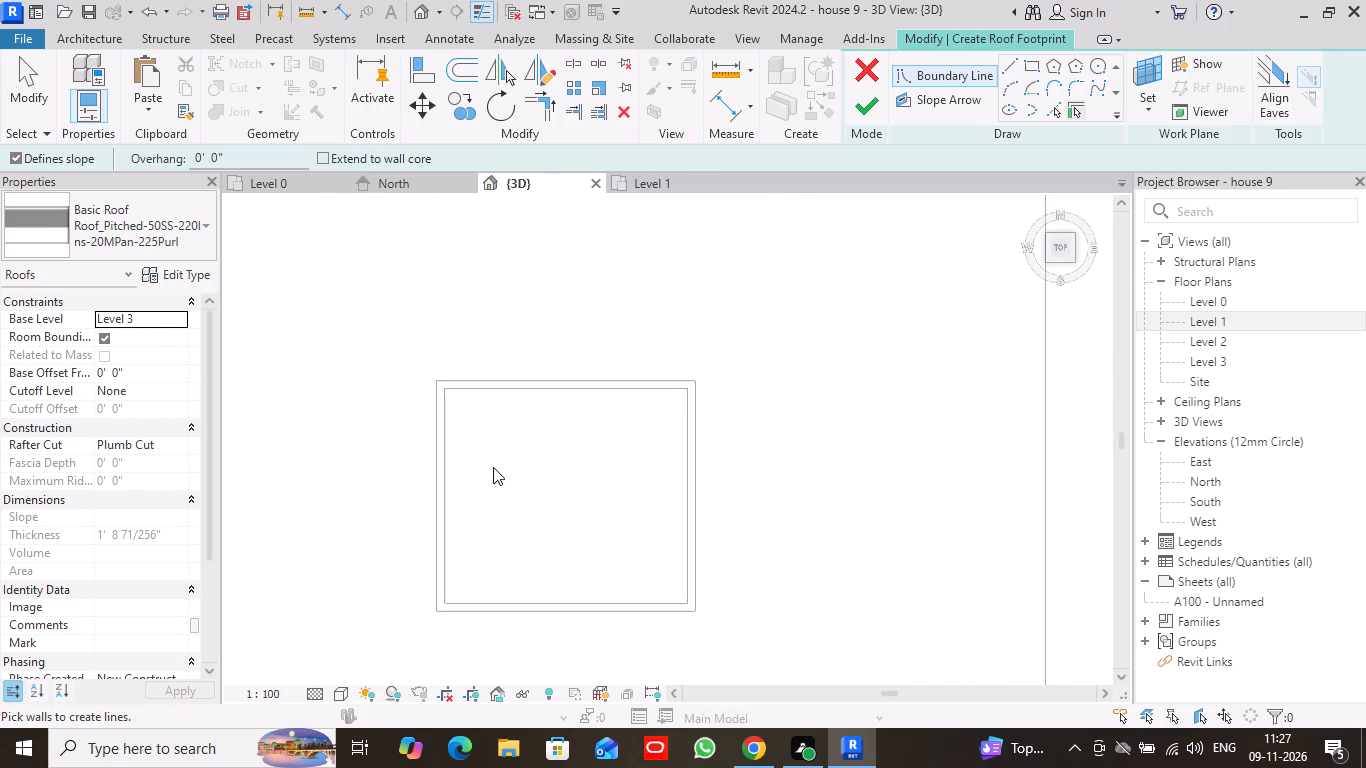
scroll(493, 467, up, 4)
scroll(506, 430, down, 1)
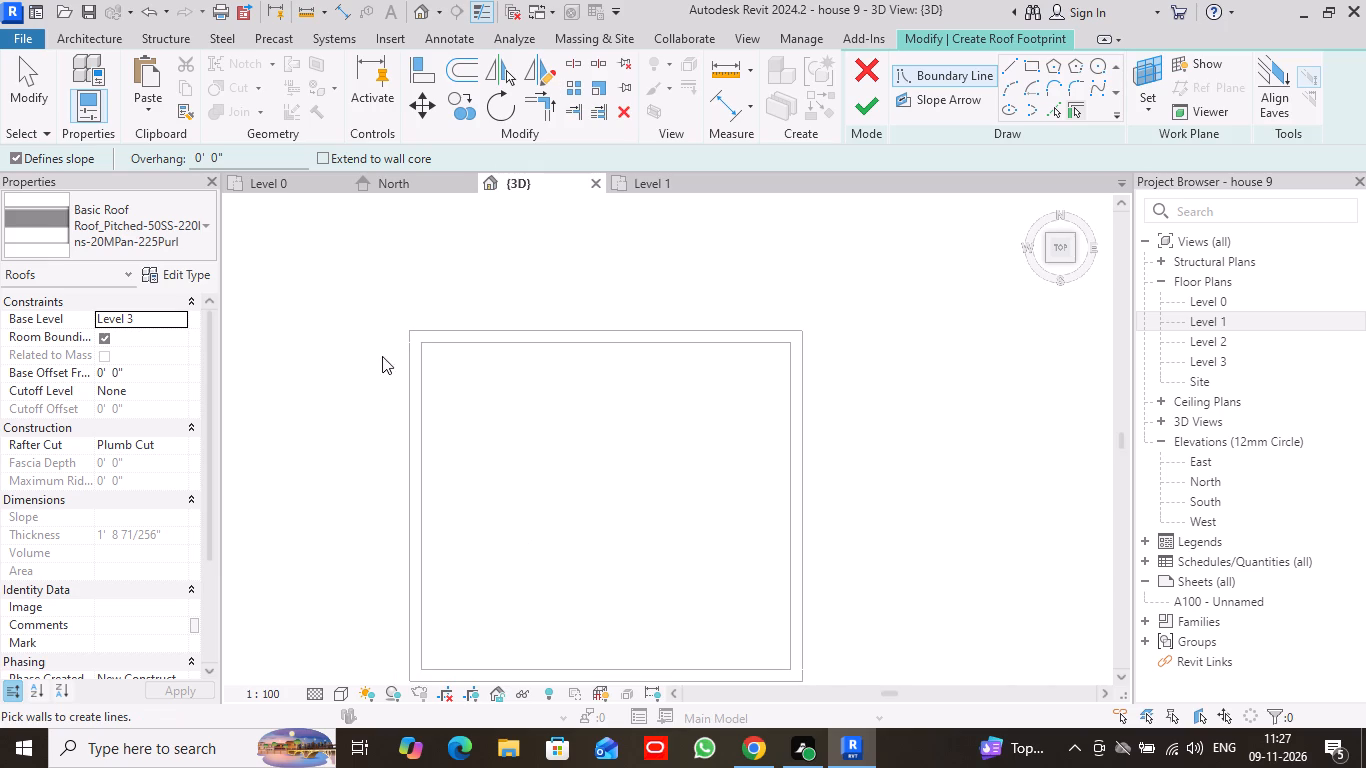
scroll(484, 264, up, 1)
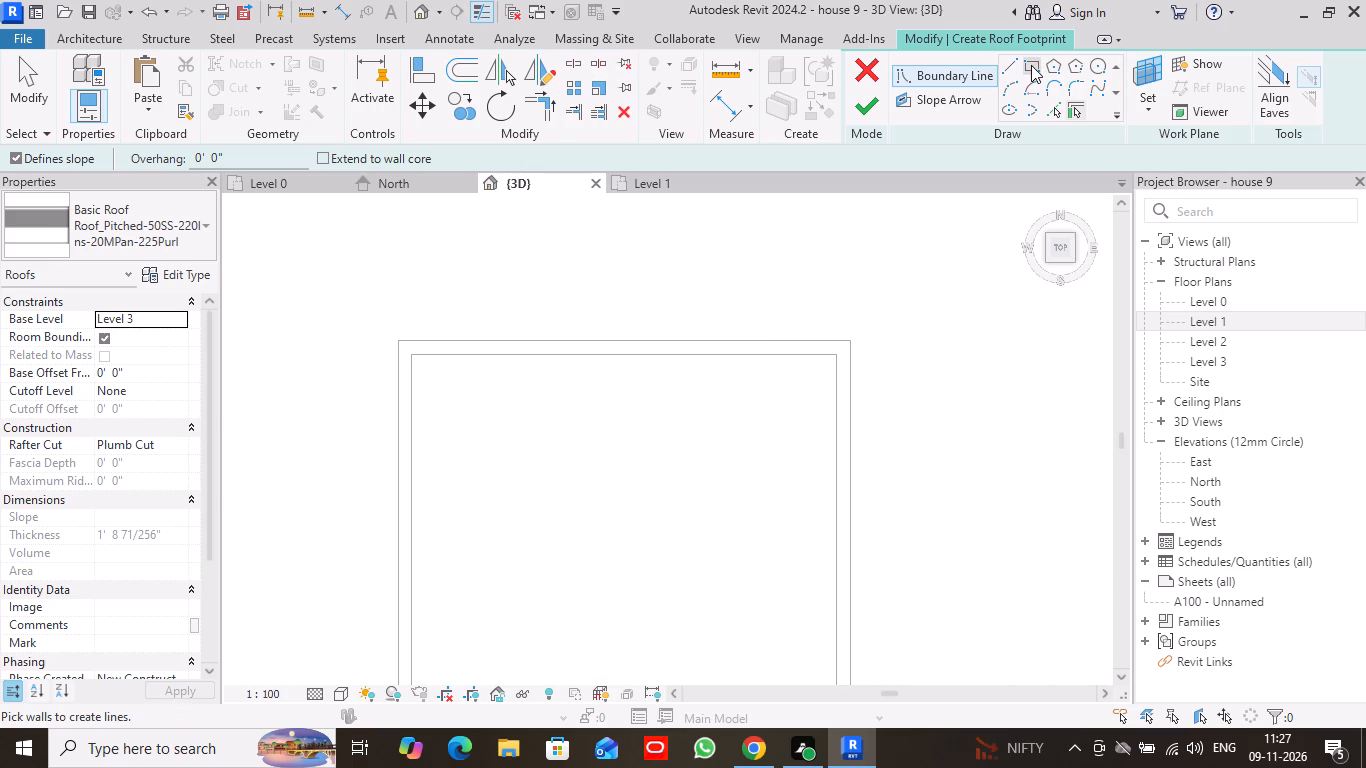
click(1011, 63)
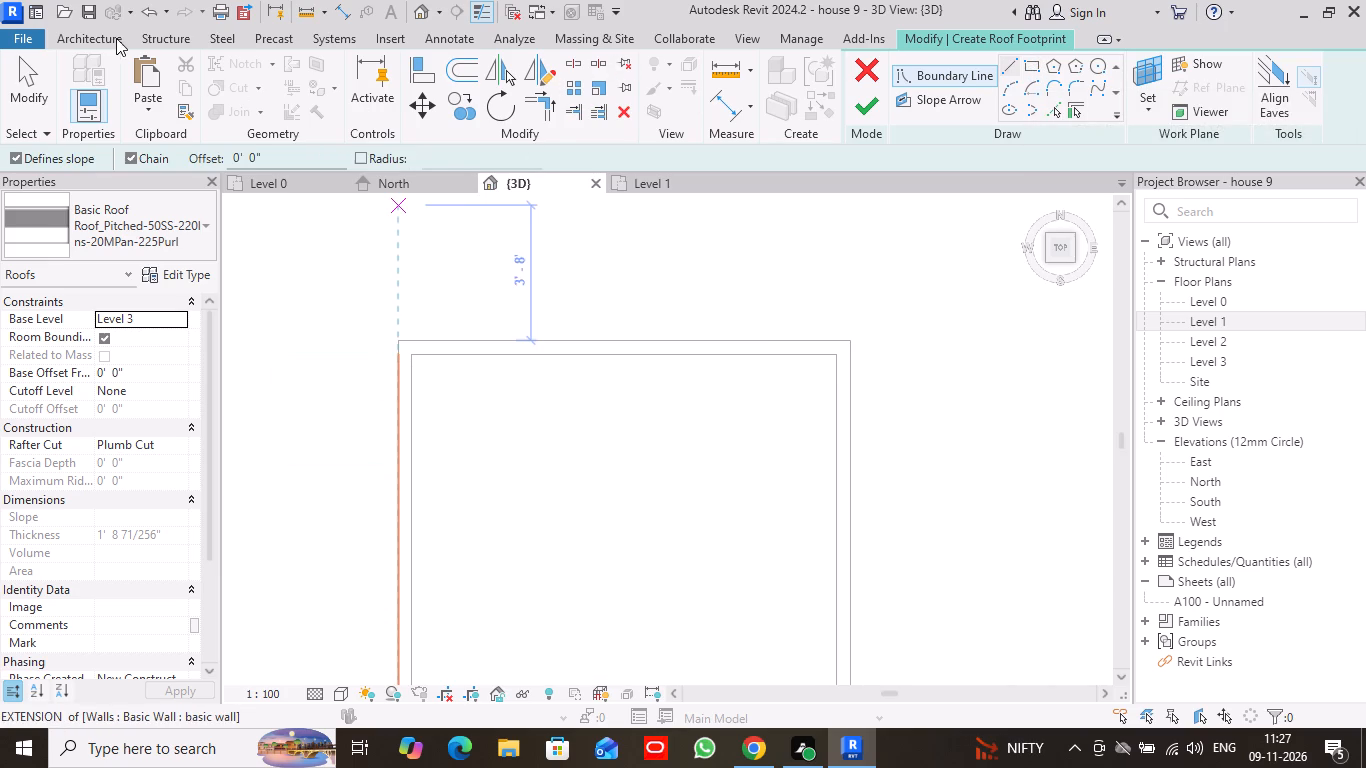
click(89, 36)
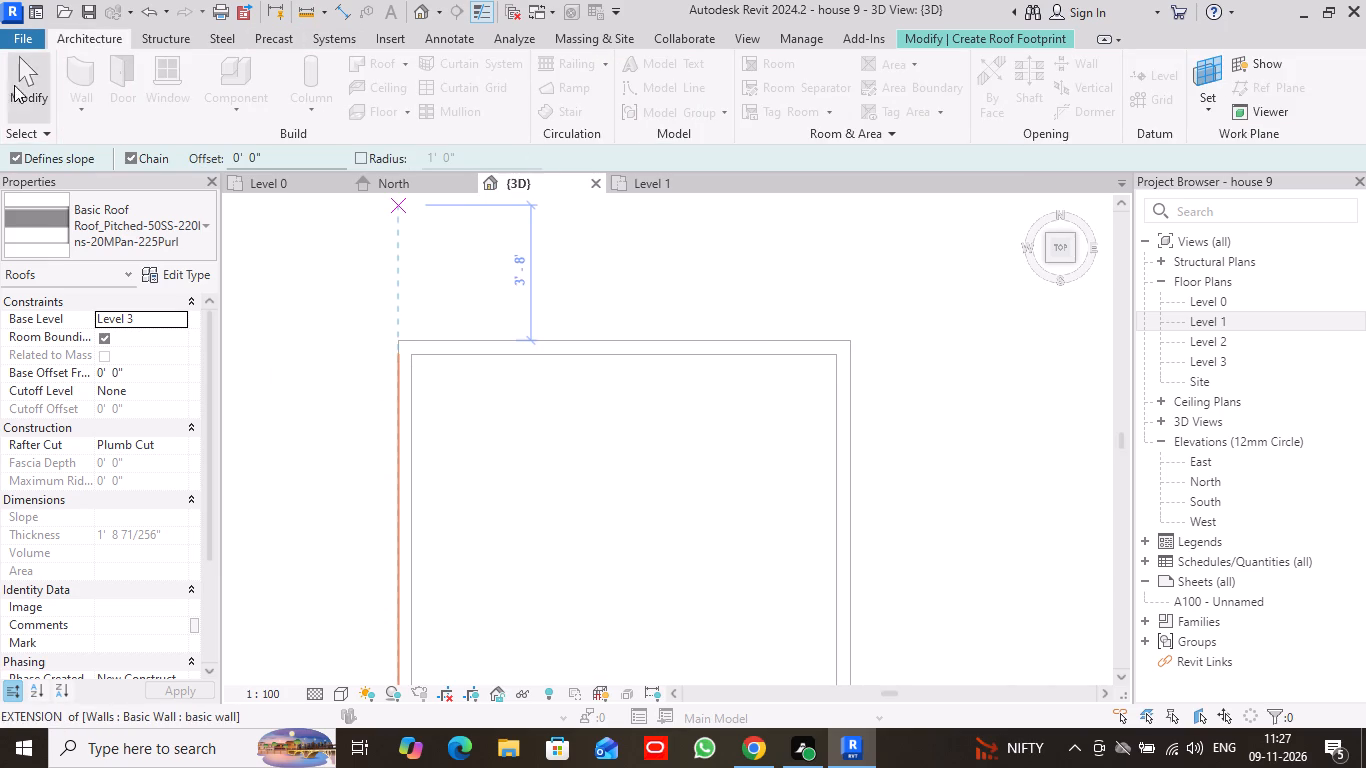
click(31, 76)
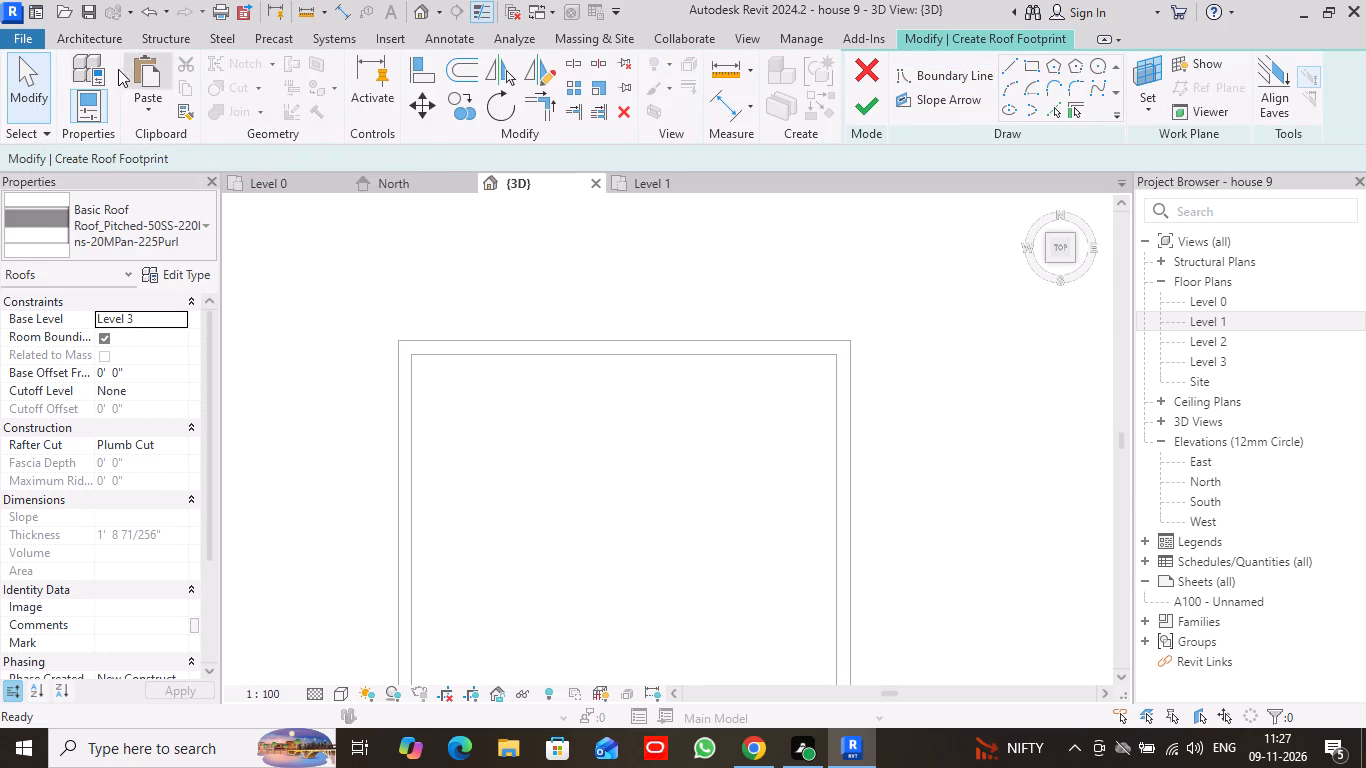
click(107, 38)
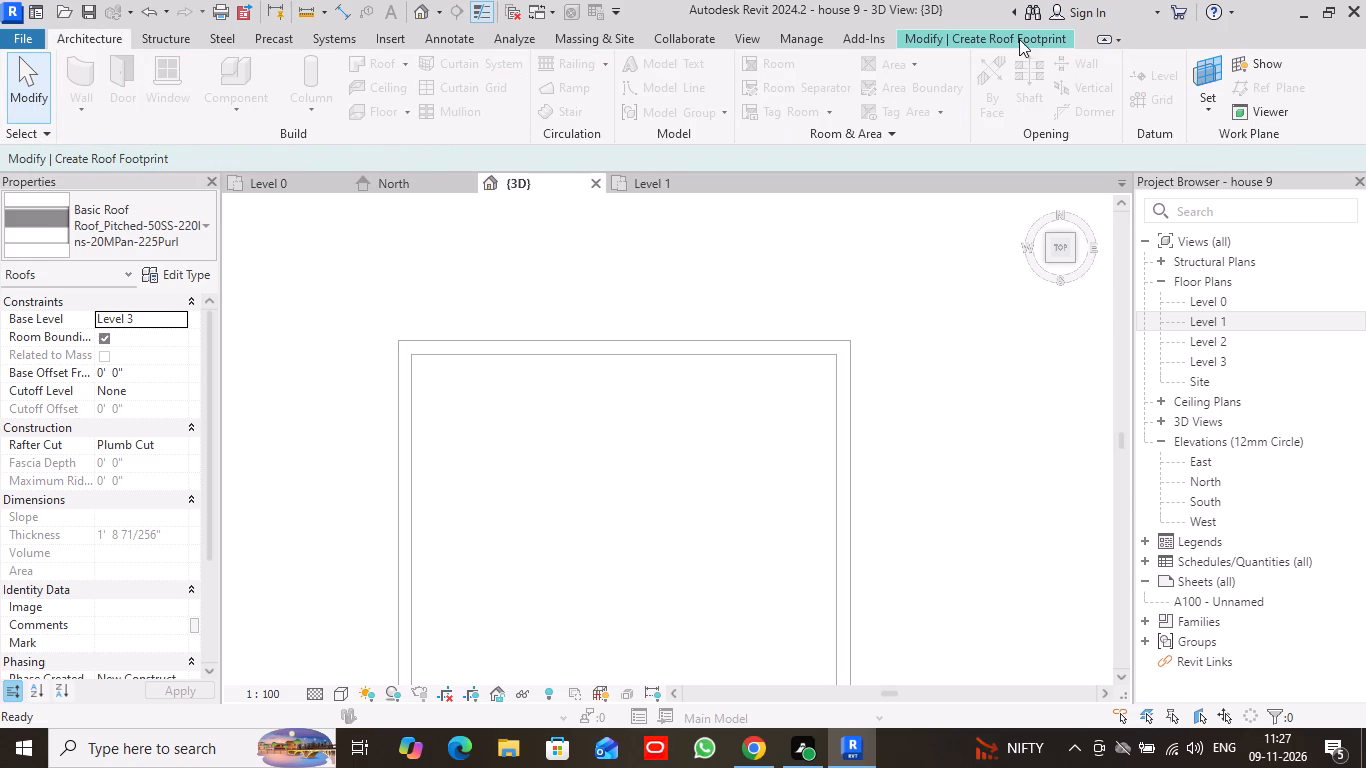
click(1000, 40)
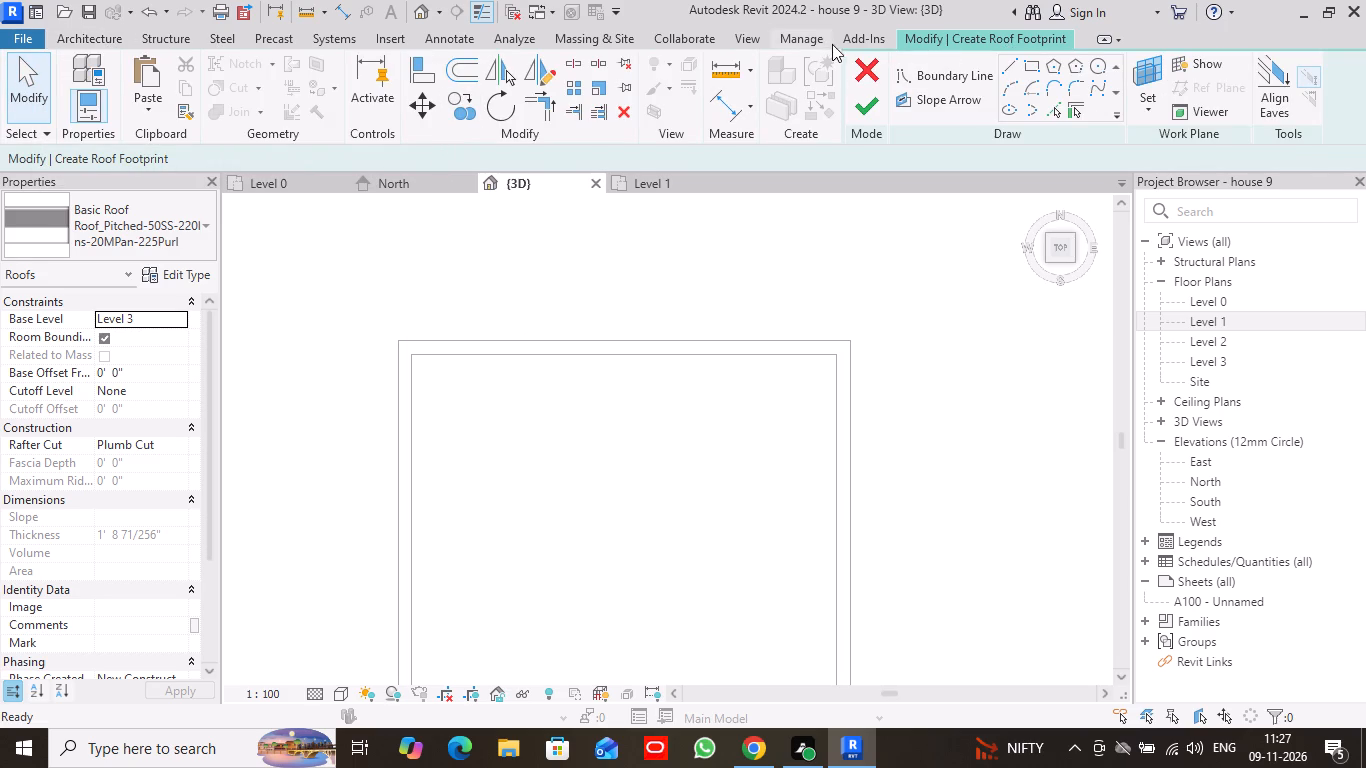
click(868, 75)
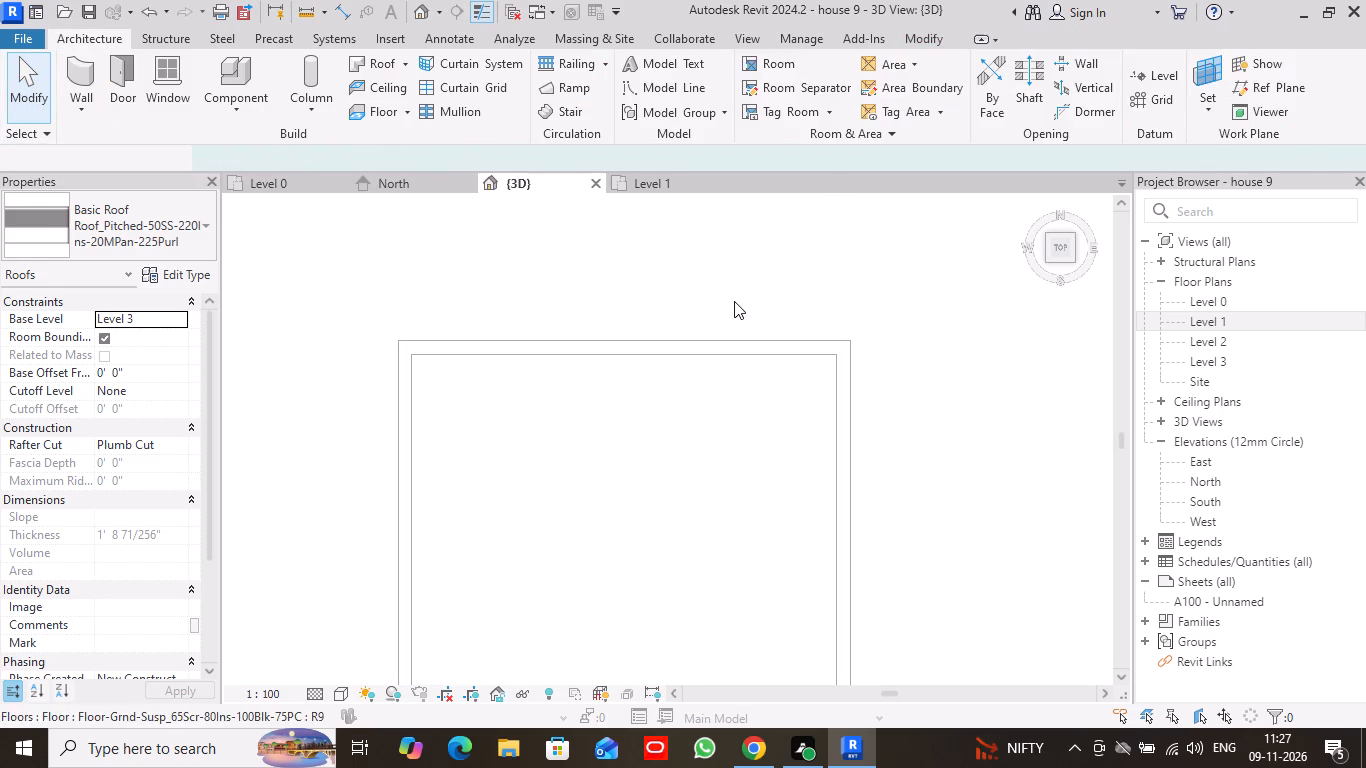
Align the west wall of the raised room enclosure with the end of its north wall at their northwest corner.
scroll(650, 510, up, 8)
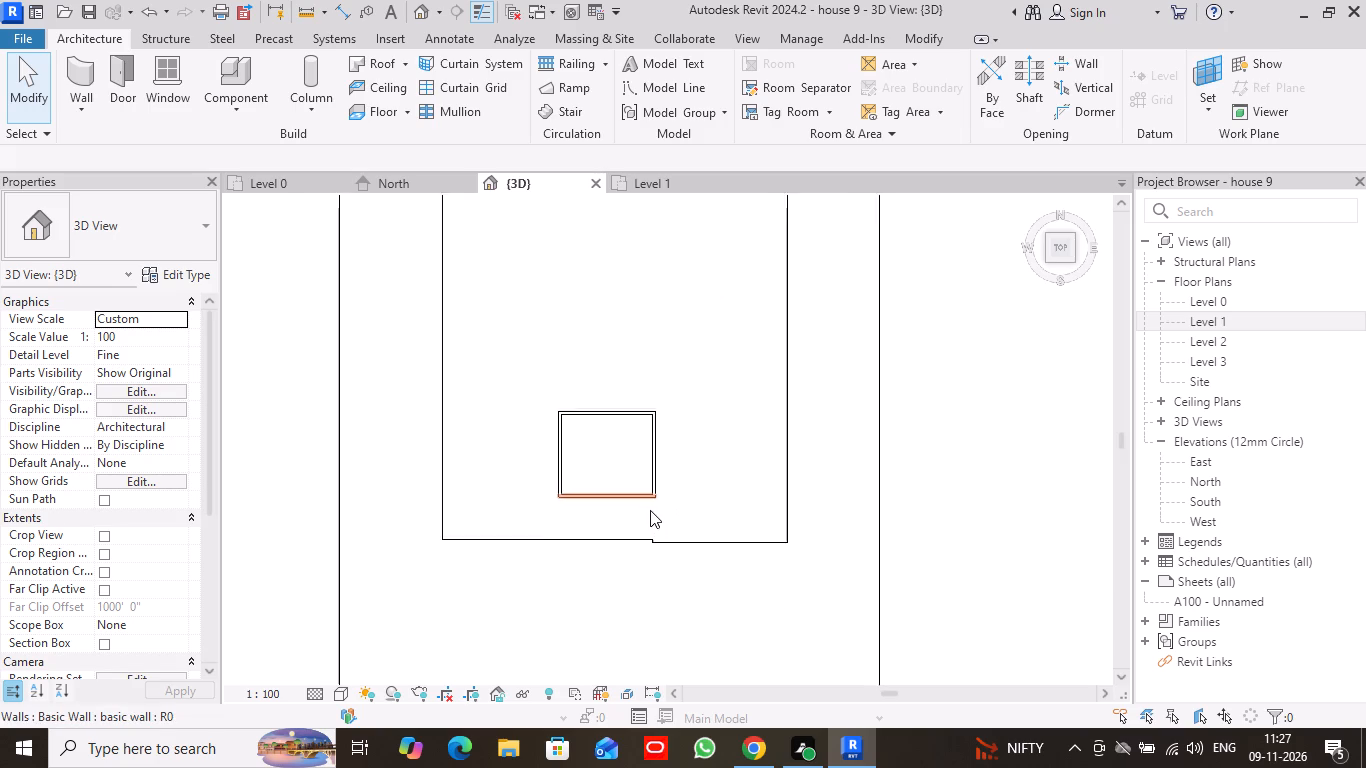
scroll(650, 510, up, 1)
scroll(561, 423, up, 9)
middle_drag(405, 313, 526, 545)
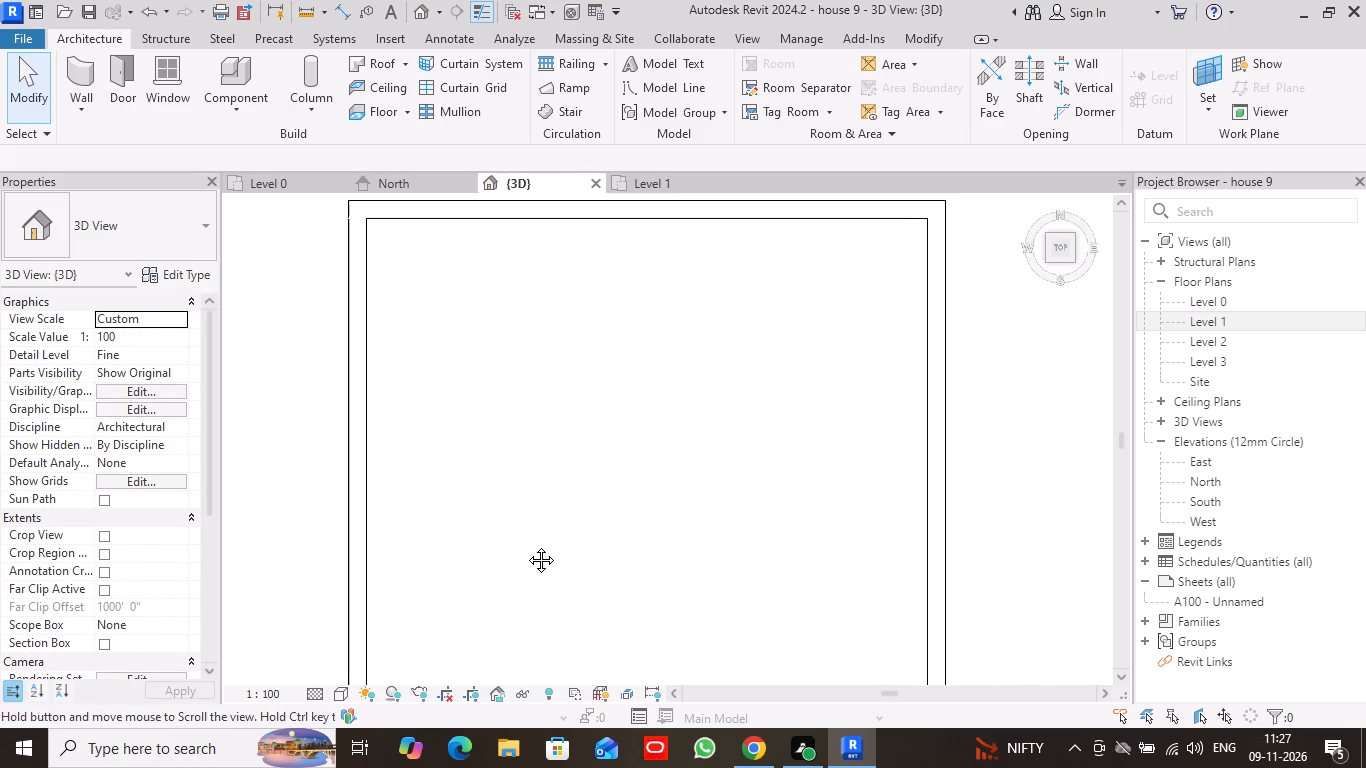
middle_drag(526, 545, 540, 575)
scroll(496, 455, up, 4)
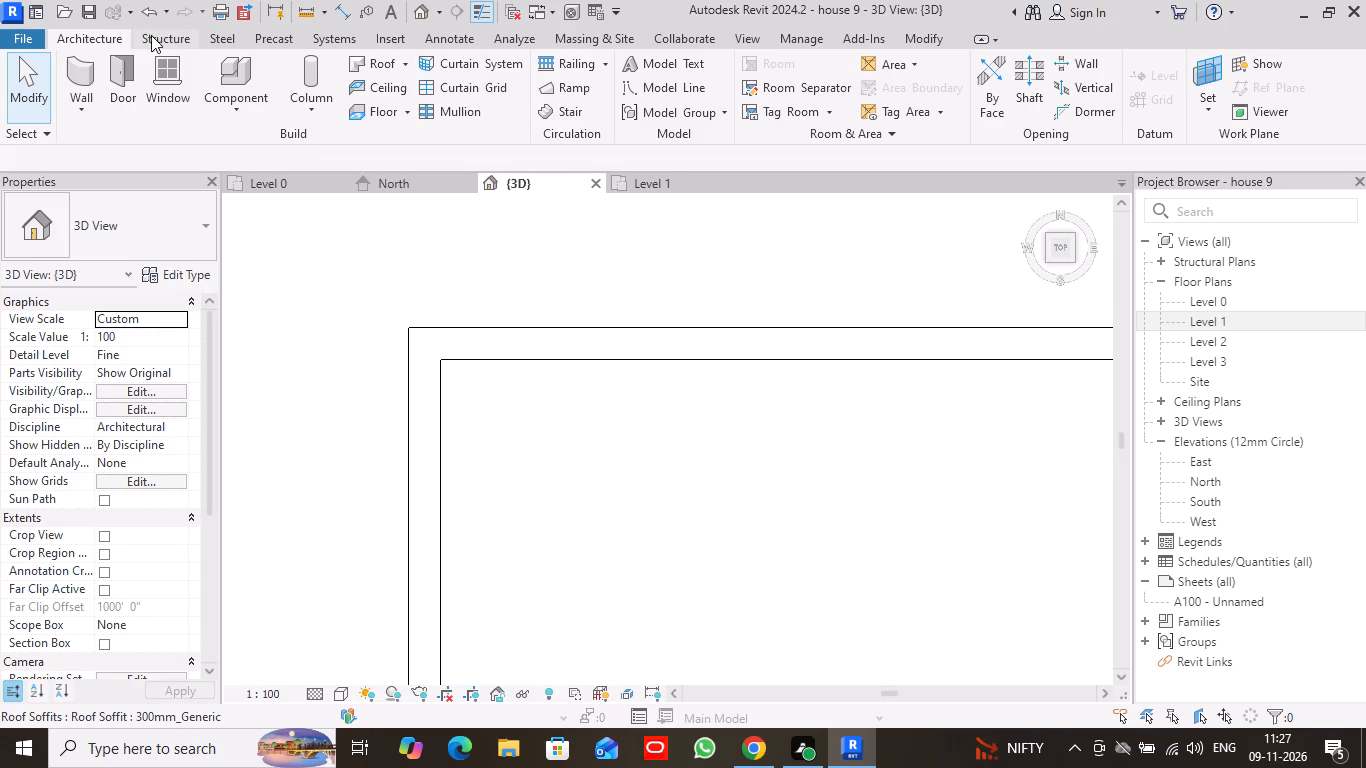
click(925, 37)
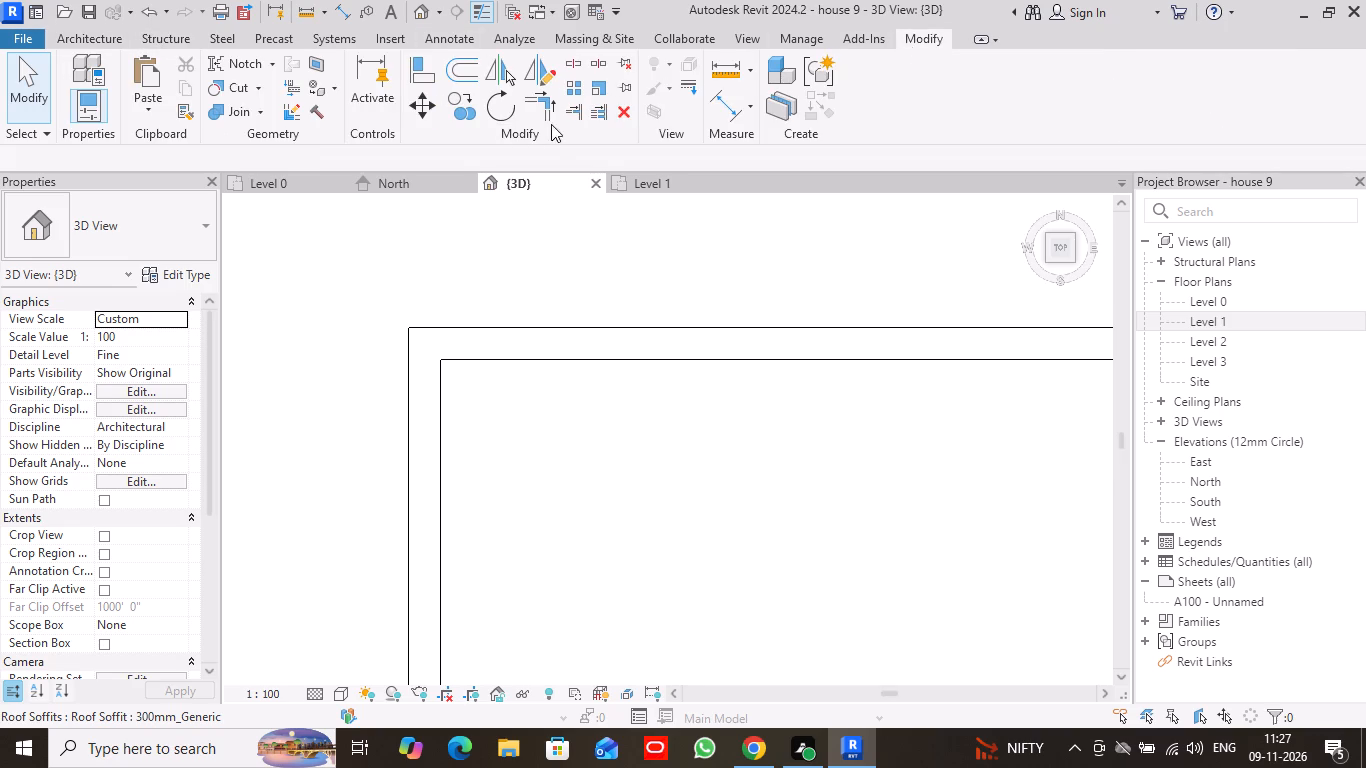
click(542, 112)
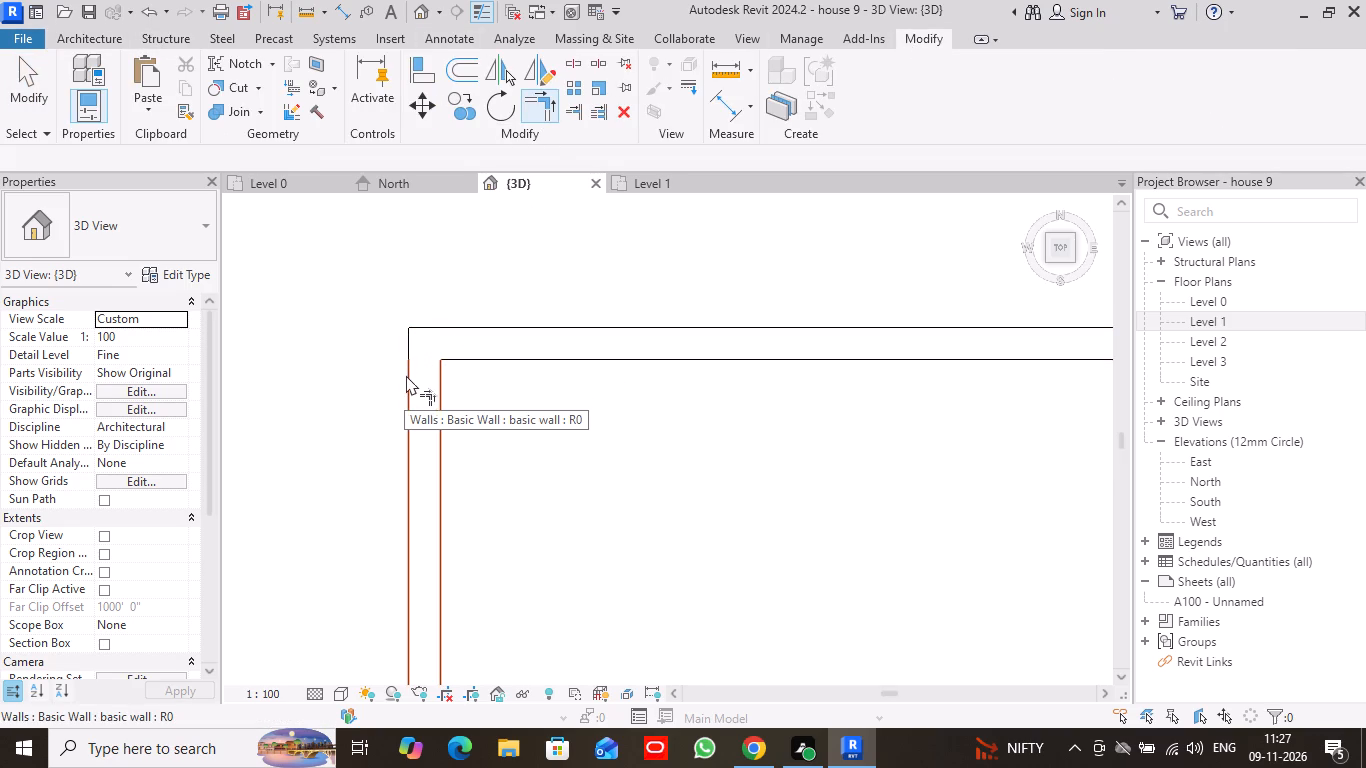
scroll(408, 365, up, 1)
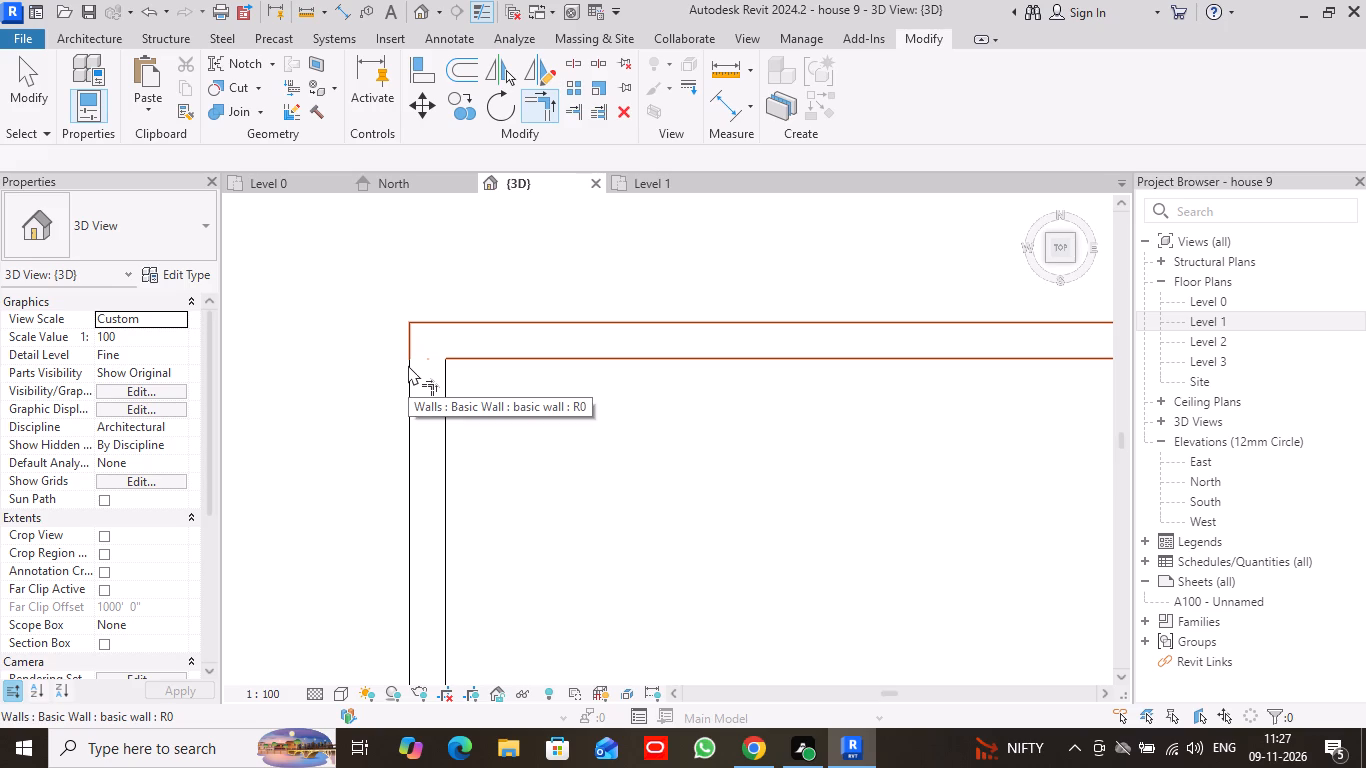
scroll(408, 365, up, 3)
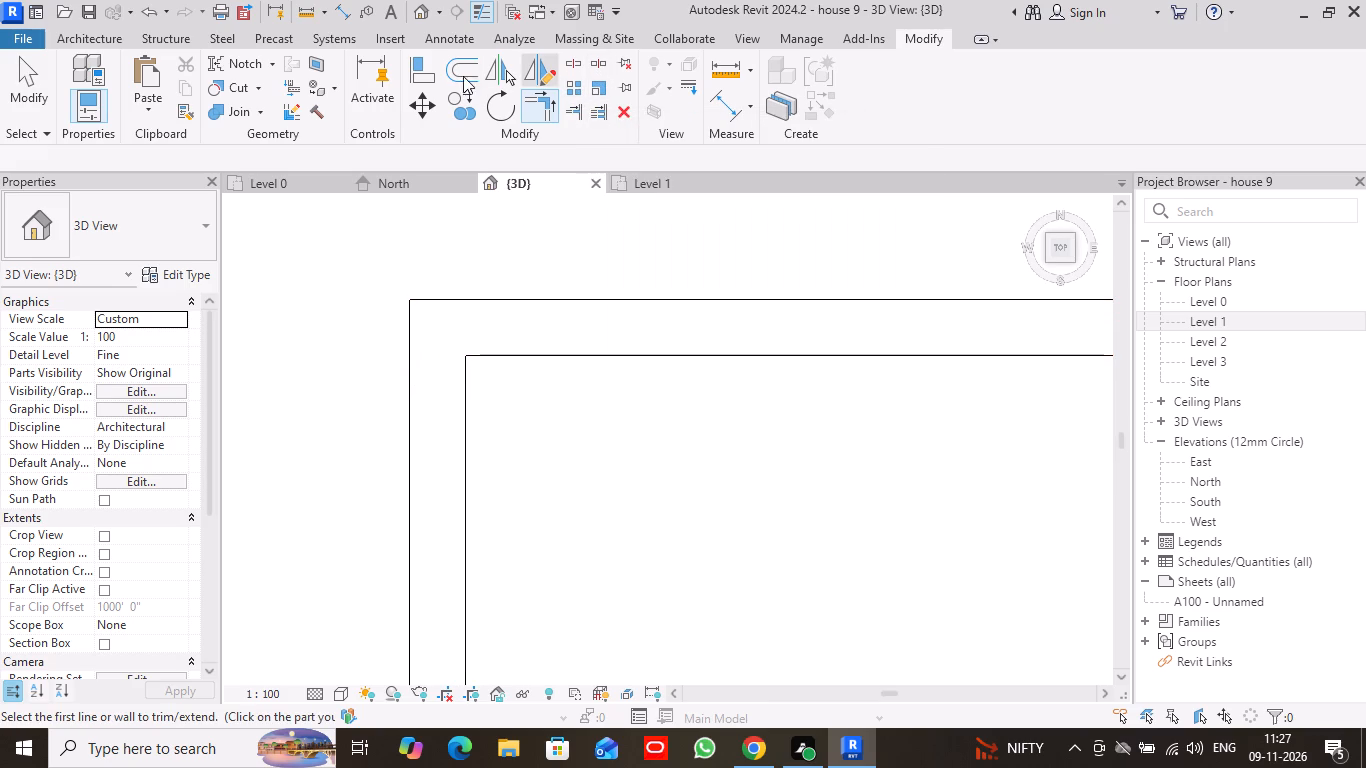
click(421, 70)
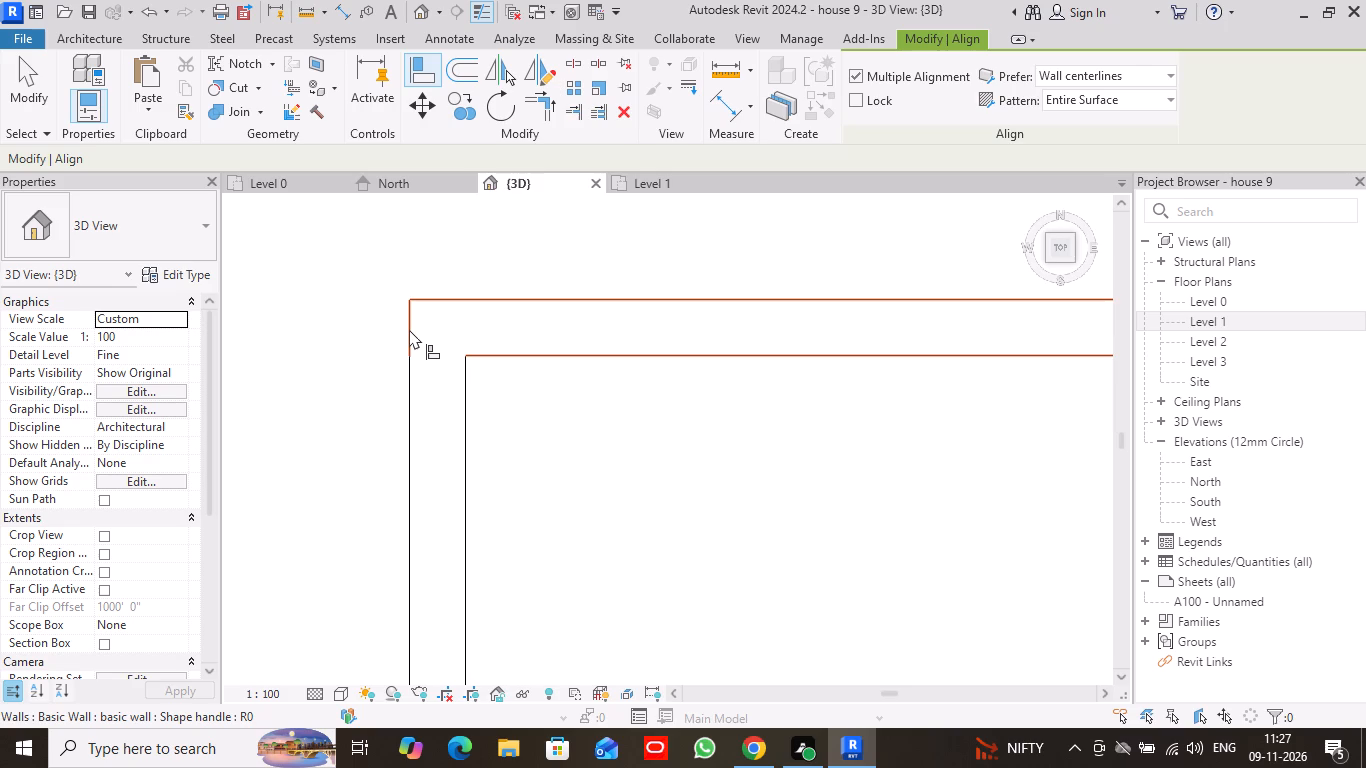
click(409, 329)
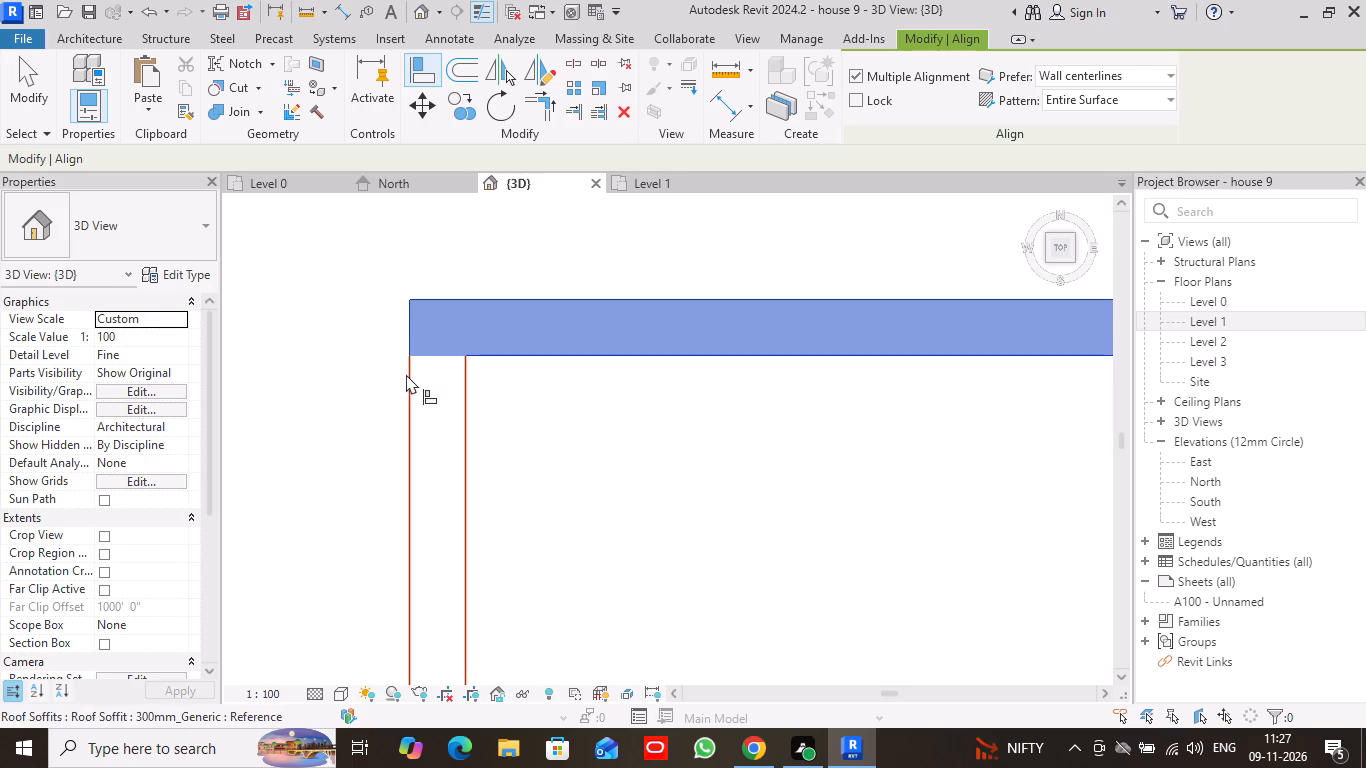
click(408, 369)
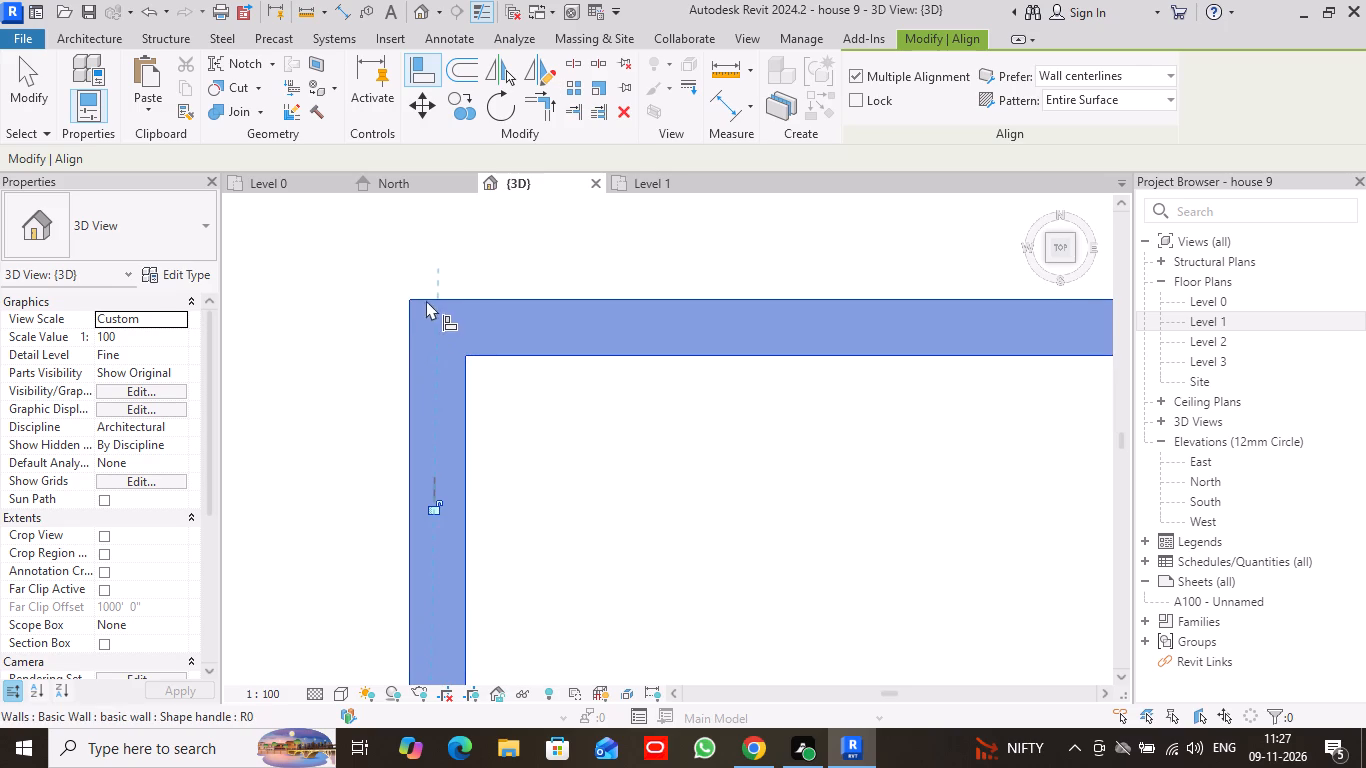
Start a new roof soffit for the raised south-room enclosure and assign it to Level 3.
click(17, 79)
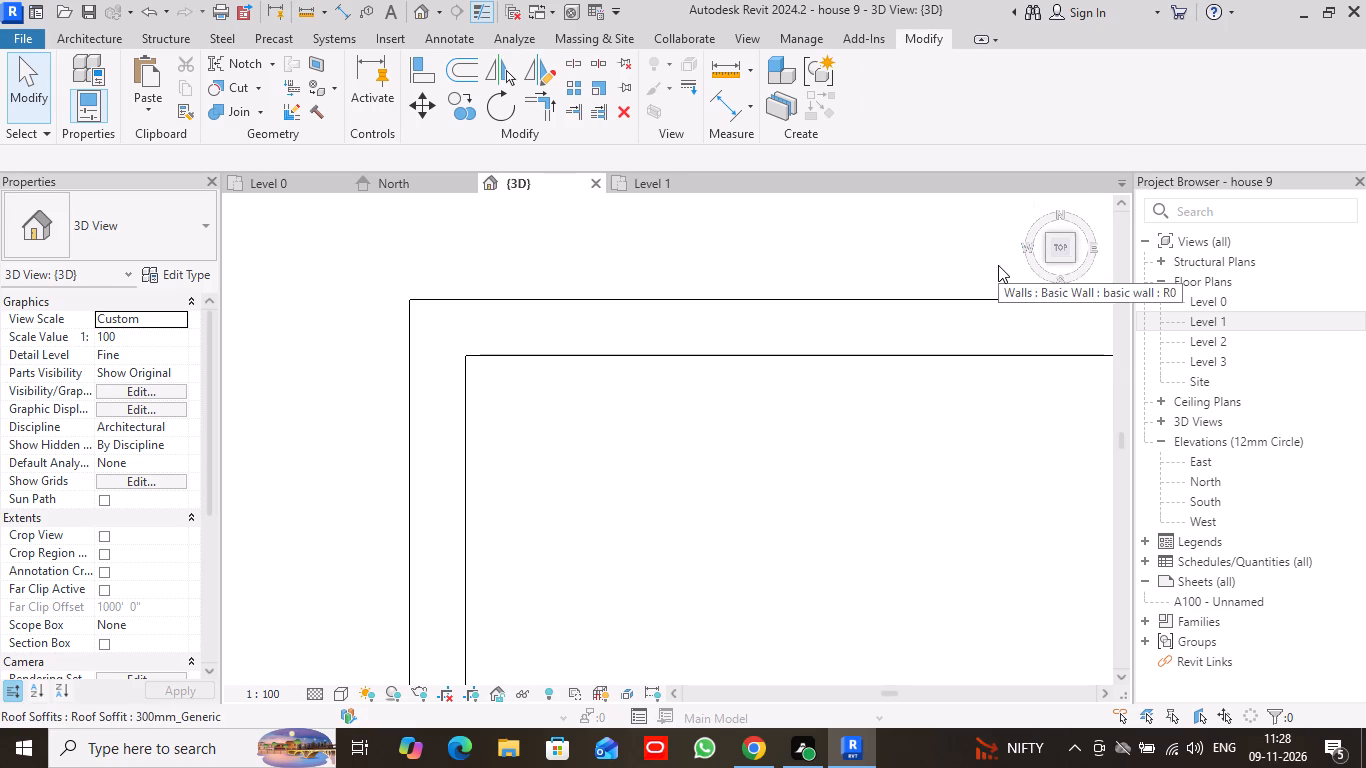
click(82, 37)
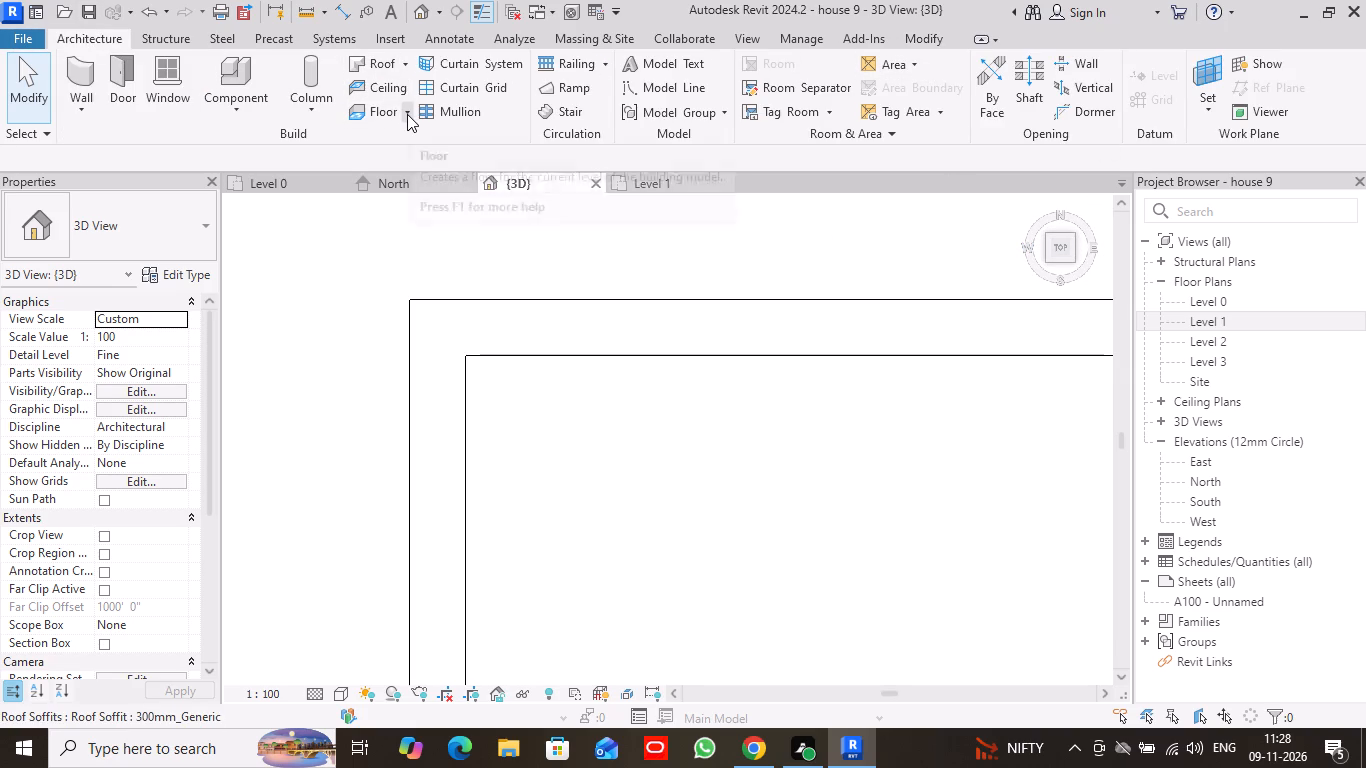
click(407, 114)
click(405, 62)
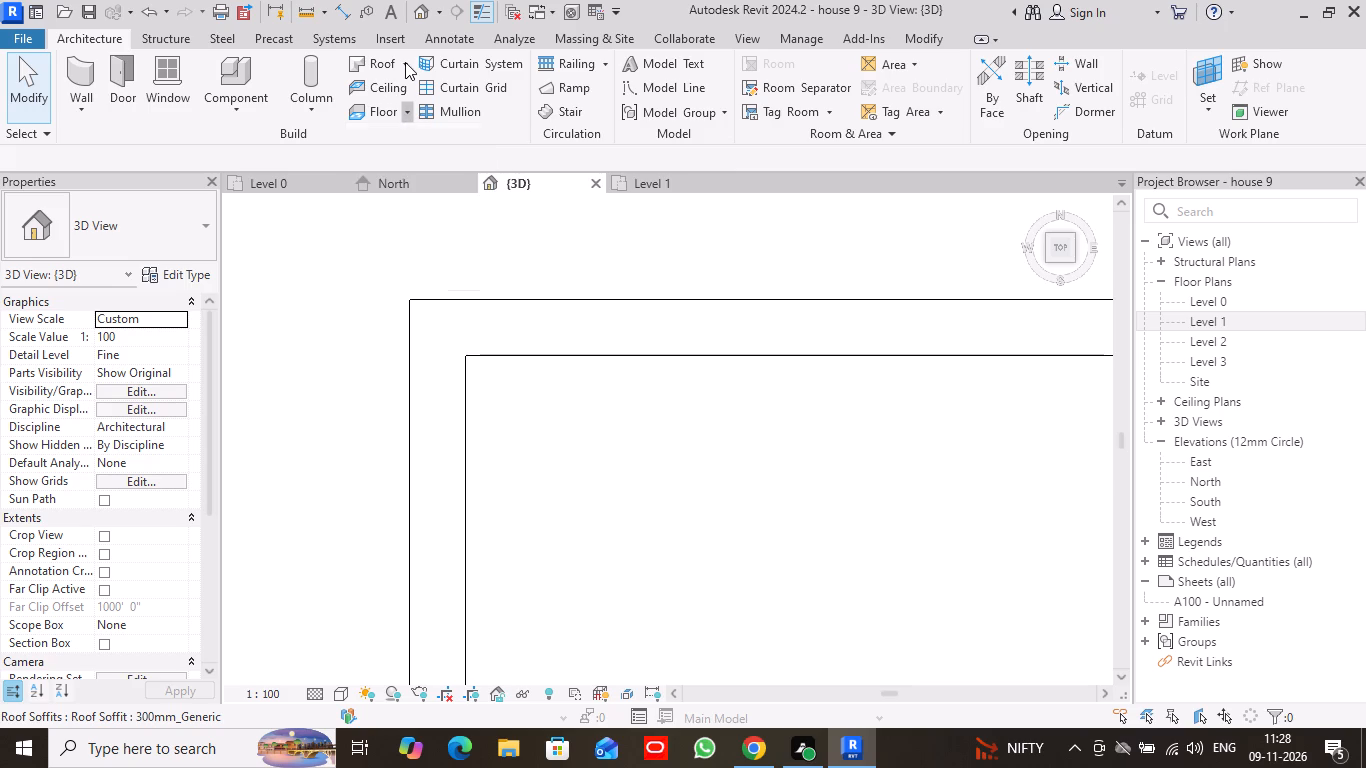
click(419, 213)
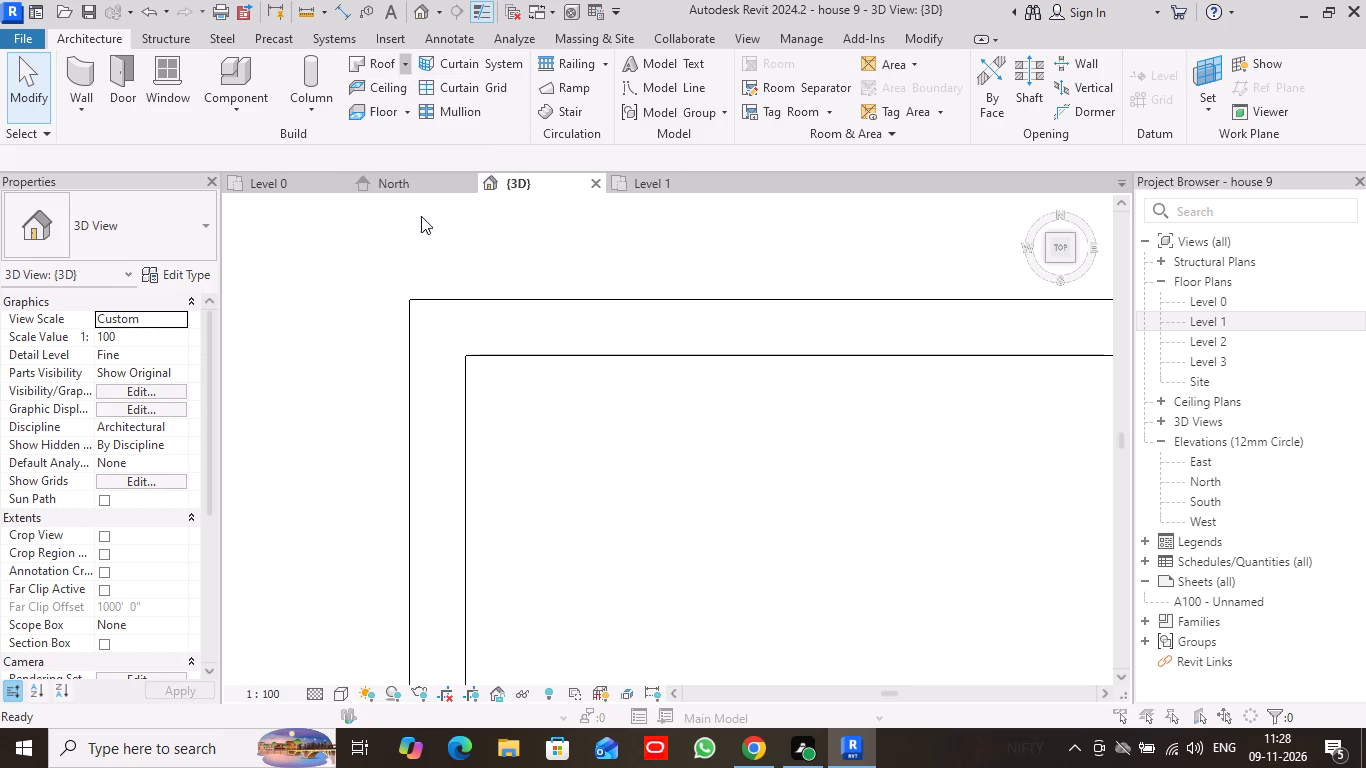
click(693, 383)
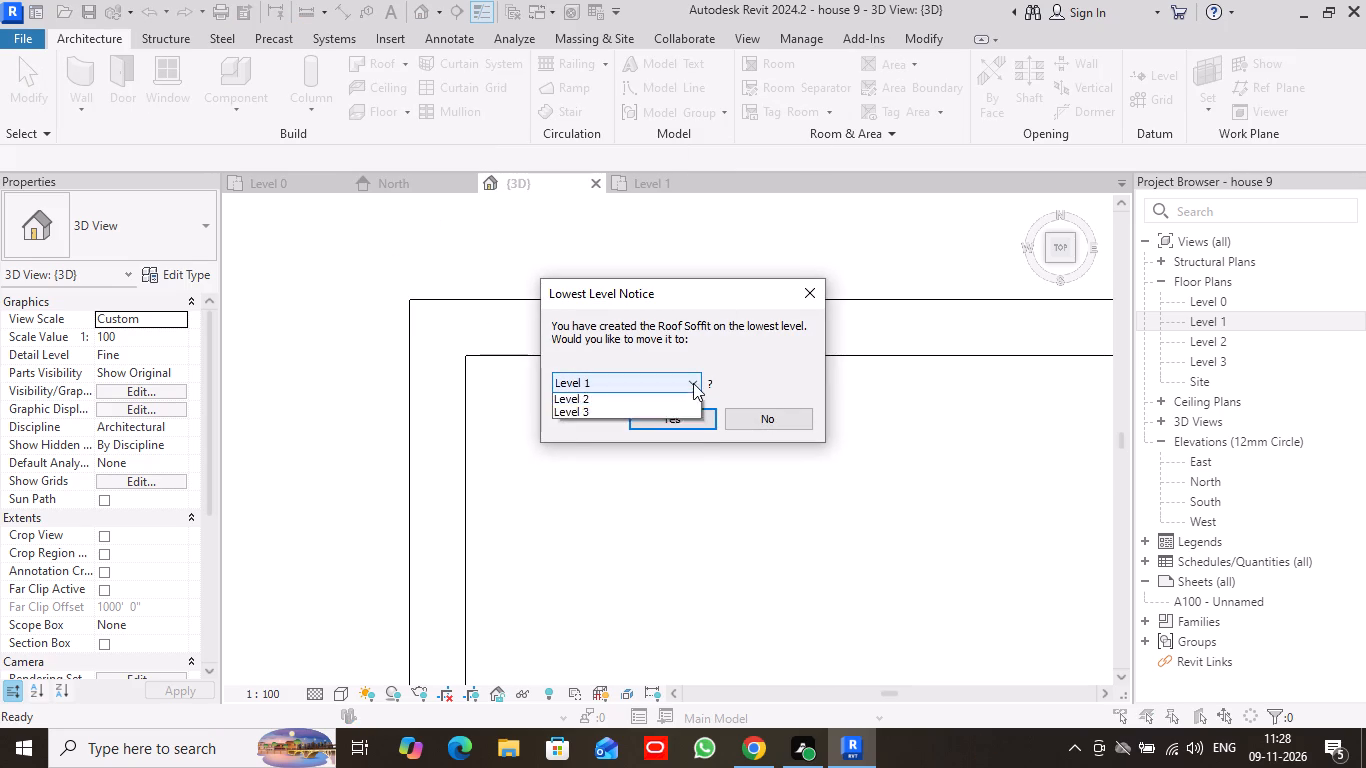
click(613, 435)
click(664, 422)
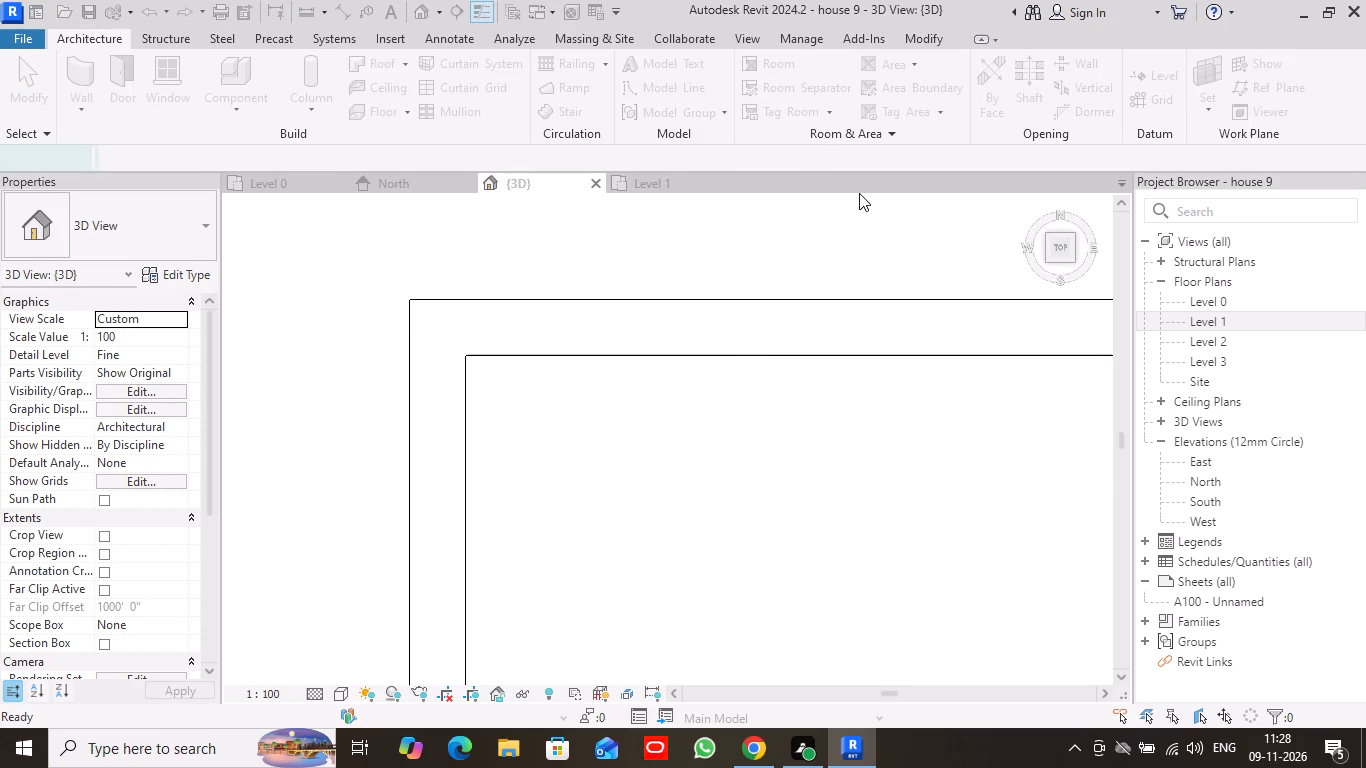
Sketch a rectangular soffit boundary overhanging all four enclosure walls, about 14'-6" long north to south, and finish the soffit.
click(1033, 63)
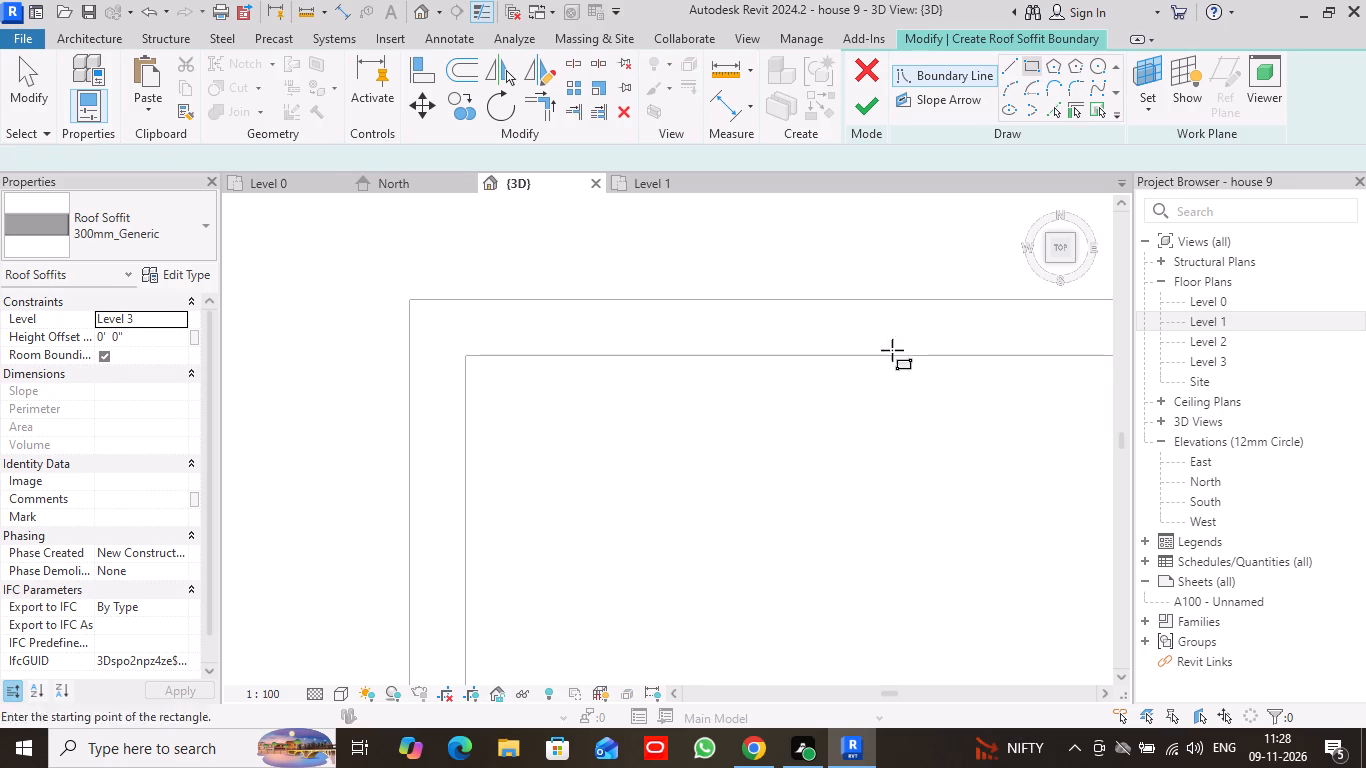
scroll(877, 386, down, 2)
scroll(911, 464, down, 5)
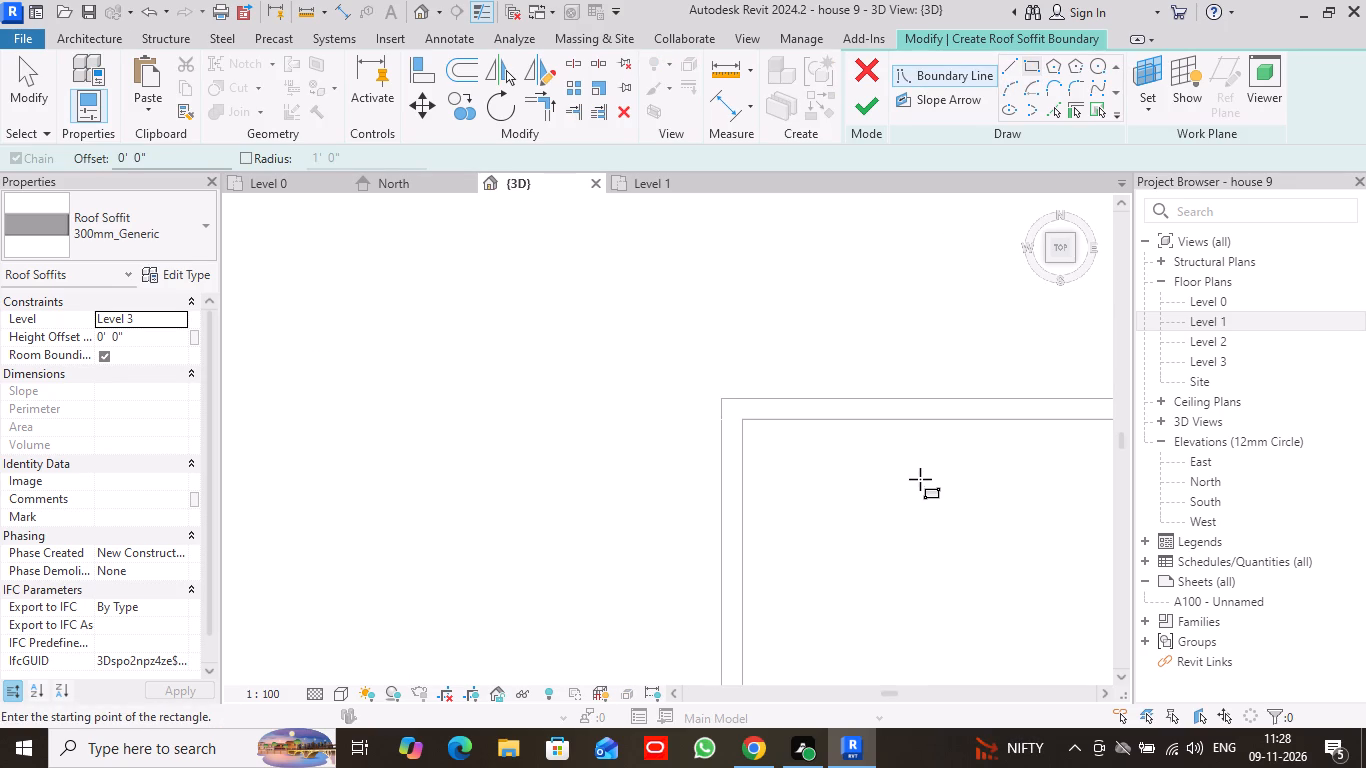
middle_drag(920, 479, 532, 314)
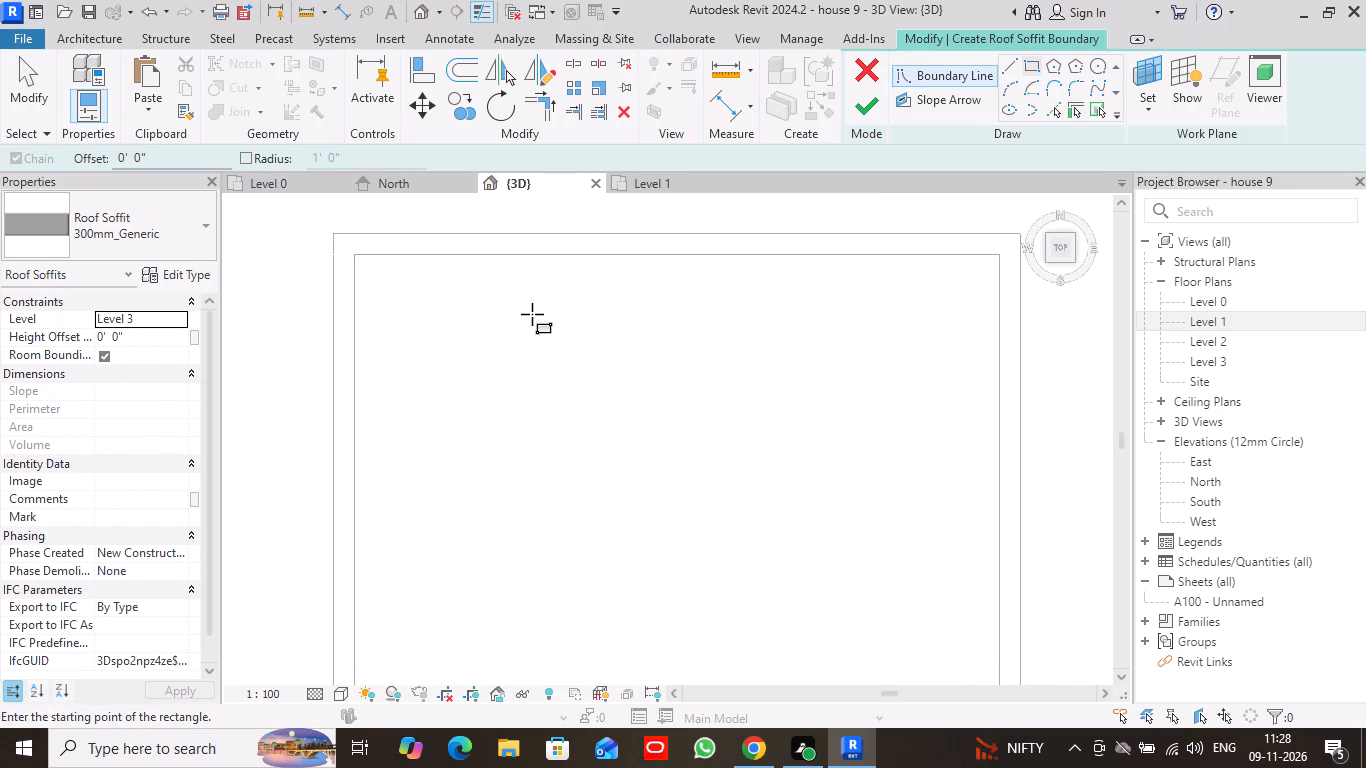
scroll(532, 314, down, 3)
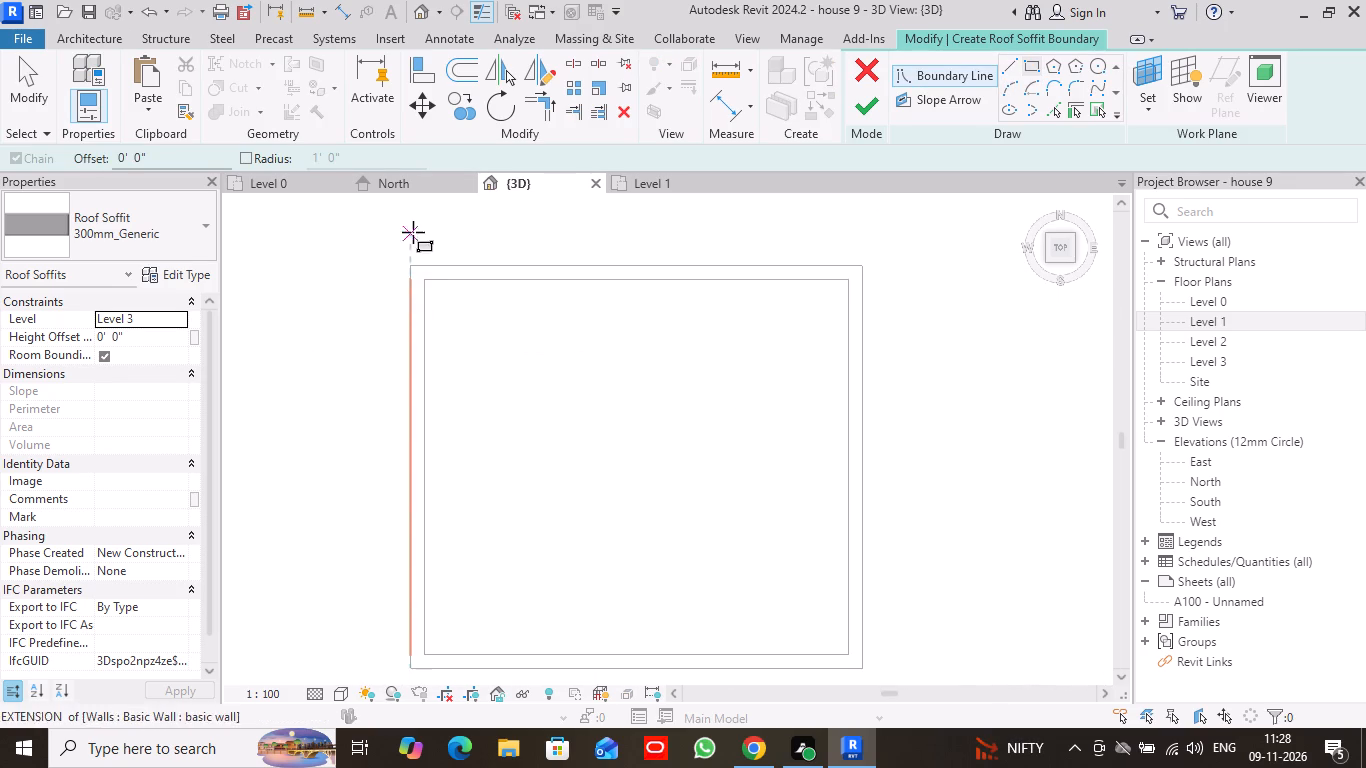
scroll(365, 246, down, 2)
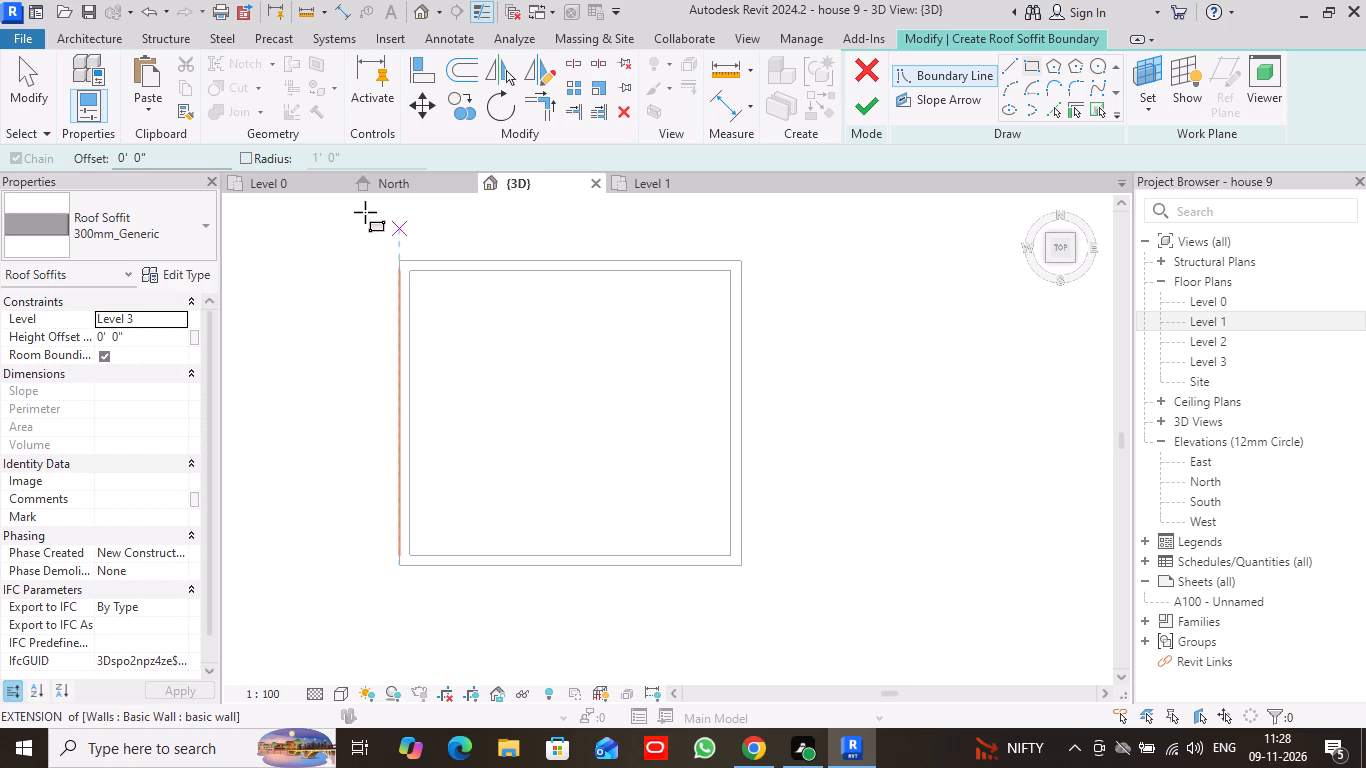
click(365, 218)
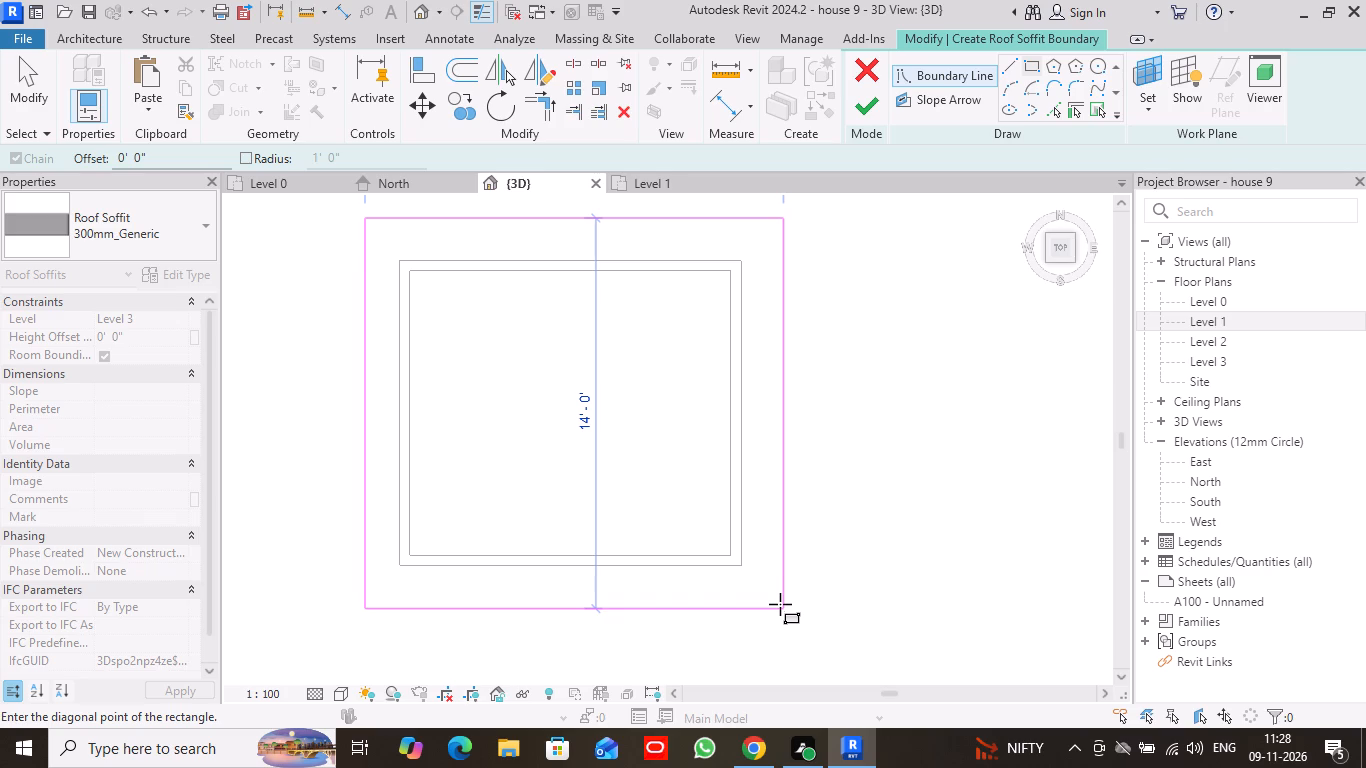
key(Escape)
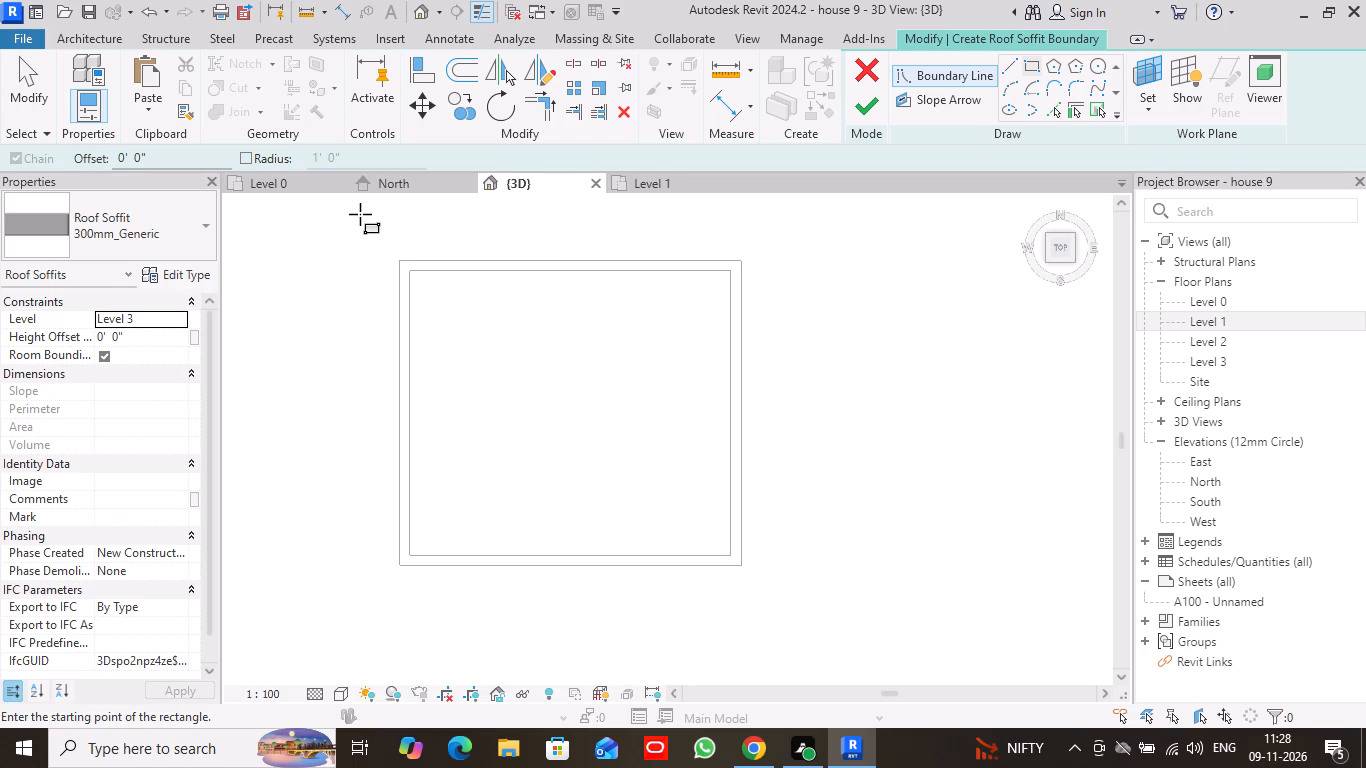
click(360, 214)
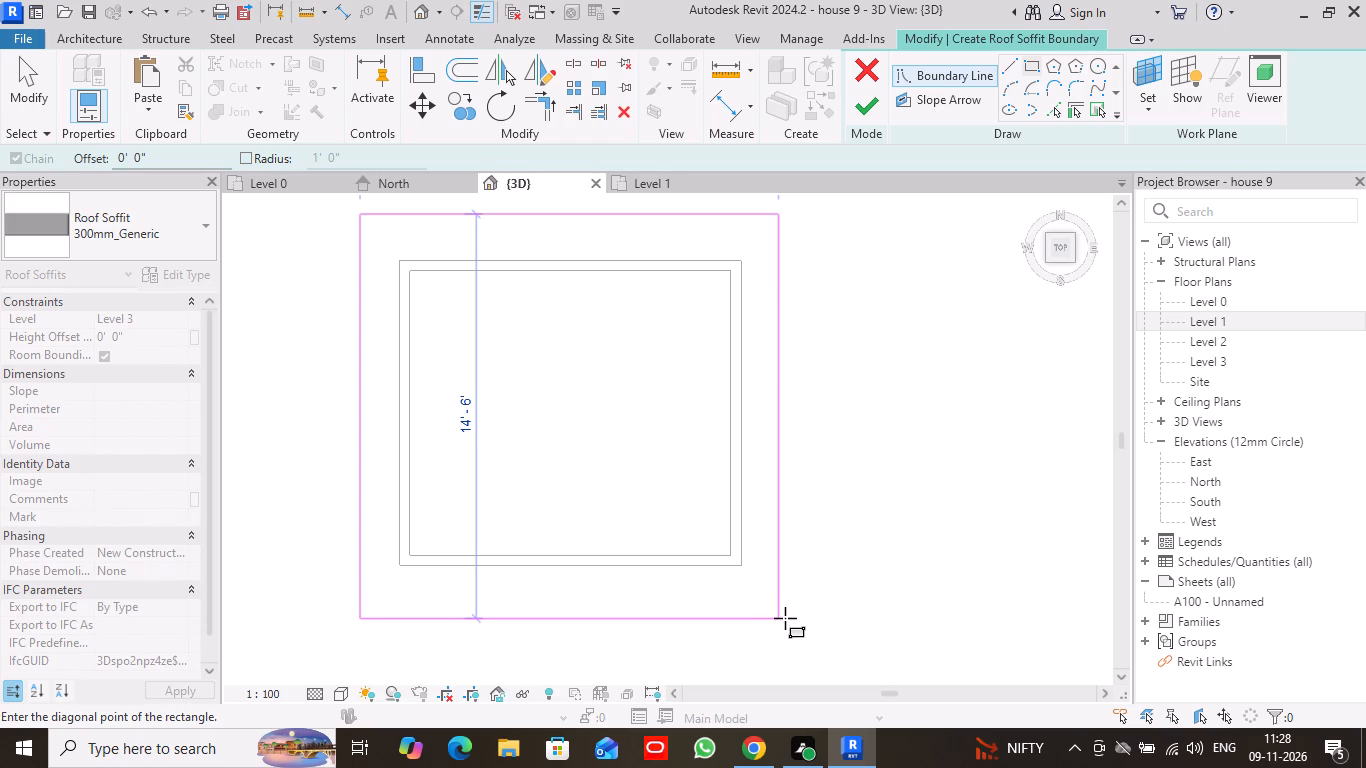
click(785, 618)
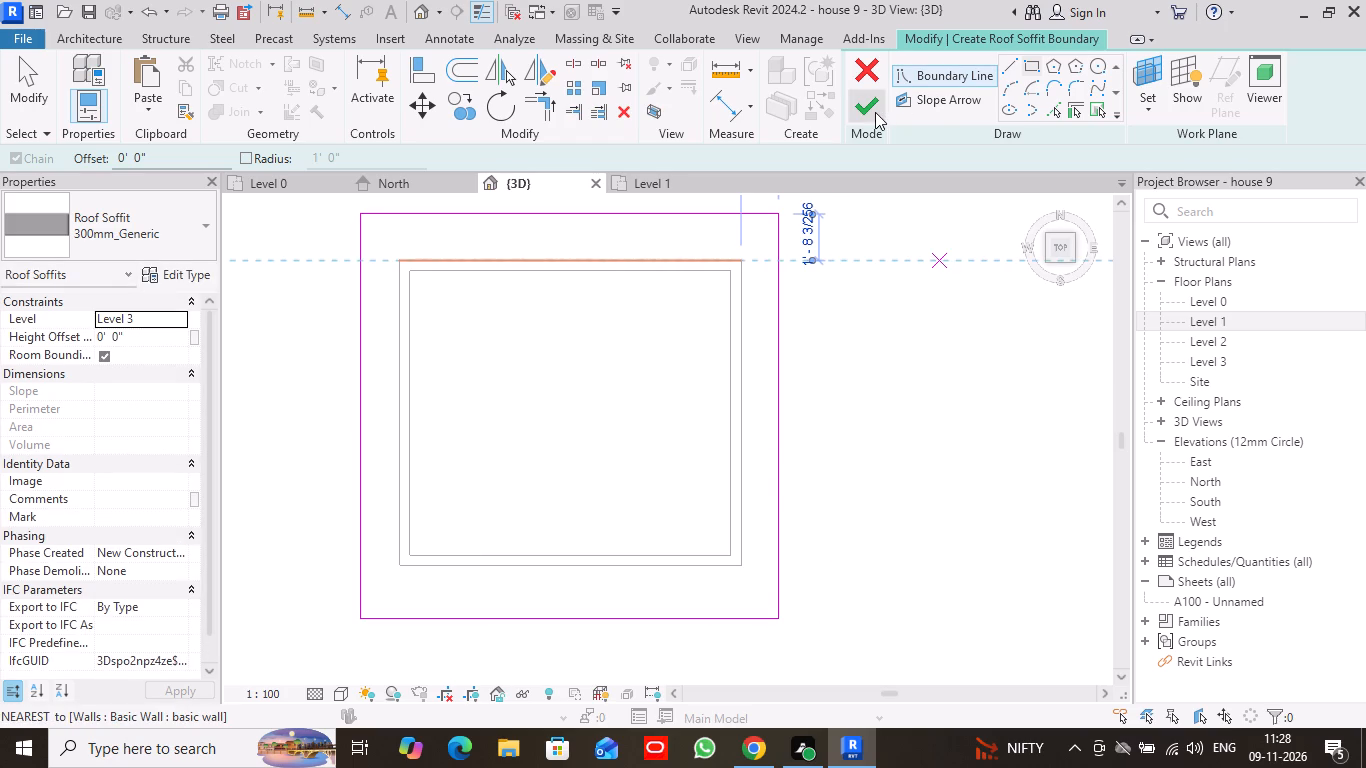
click(875, 112)
scroll(816, 429, down, 3)
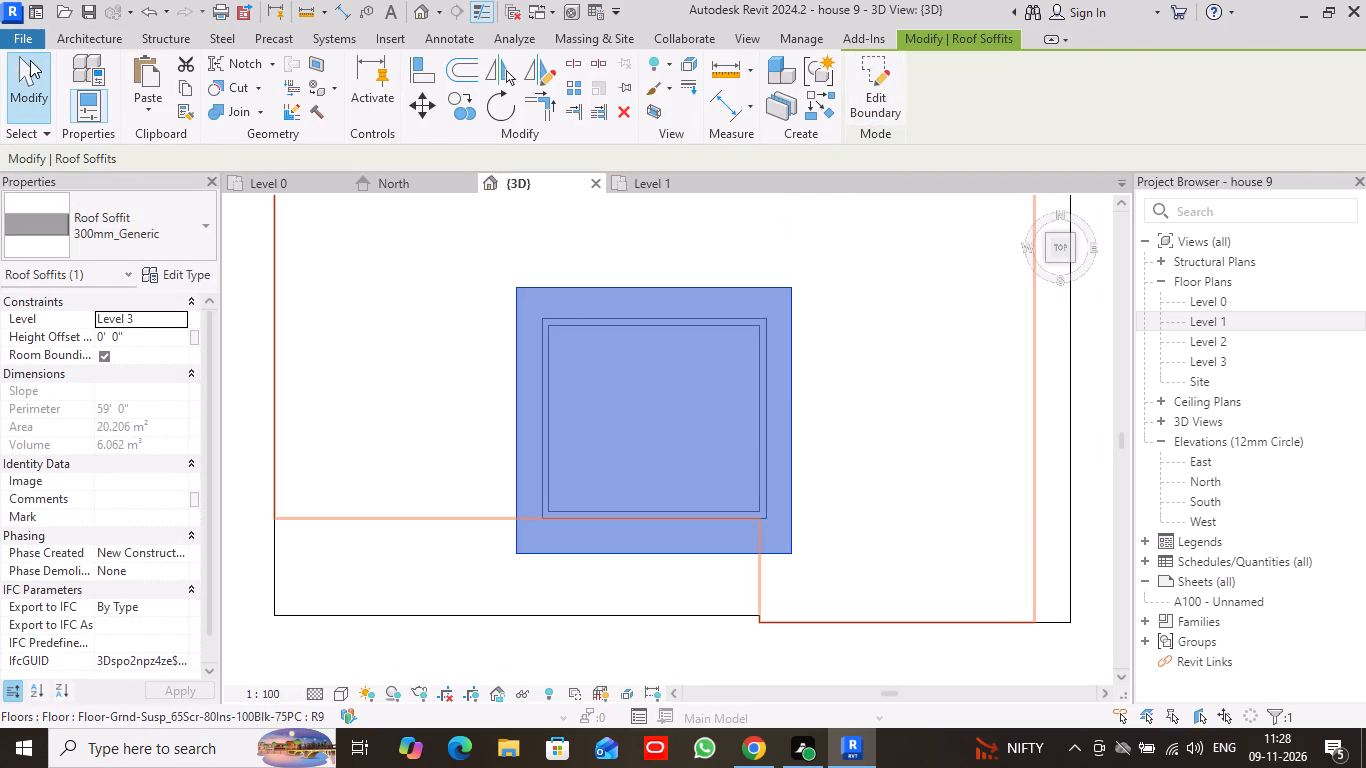
click(28, 65)
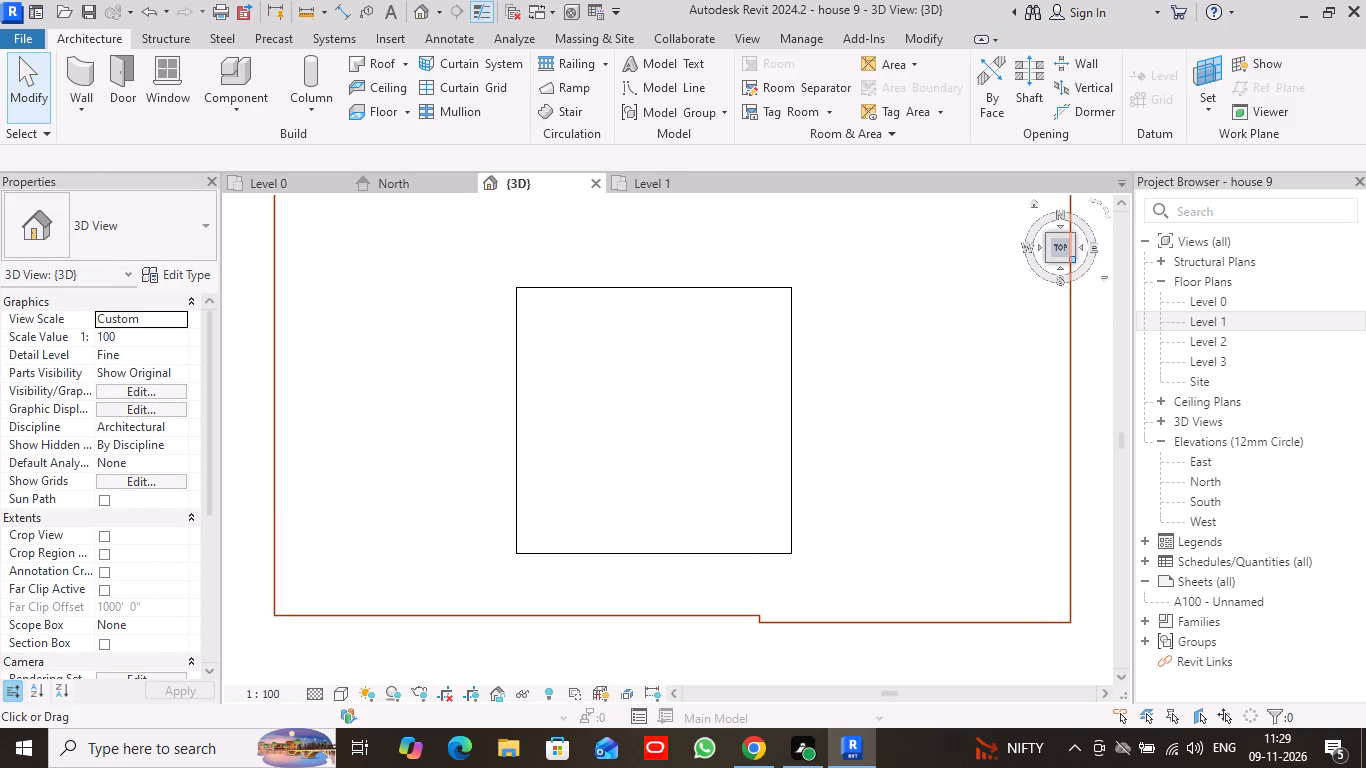
Examine the roof soffit over the raised enclosure and the lower soffit edges from an angled 3D view.
drag(1072, 260, 1069, 227)
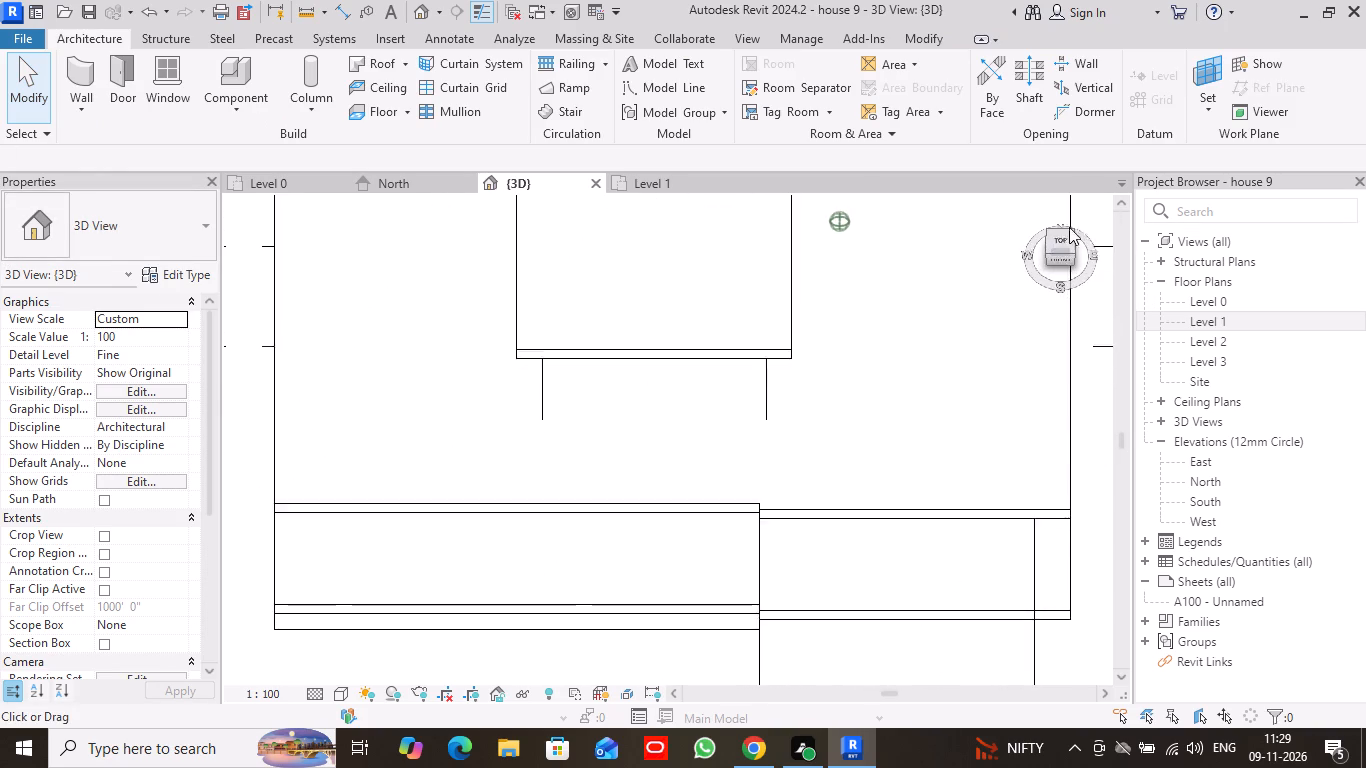
drag(1069, 227, 301, 235)
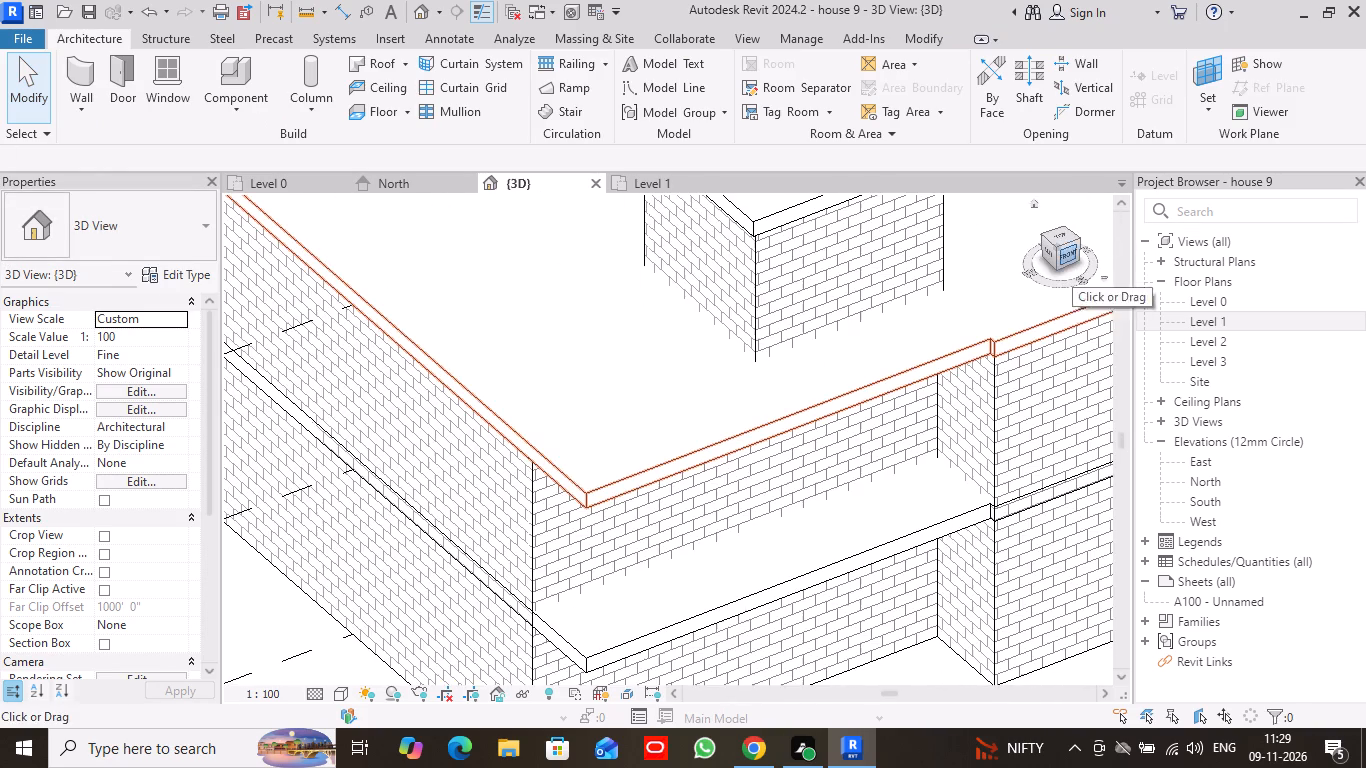
scroll(865, 324, down, 3)
scroll(905, 433, down, 2)
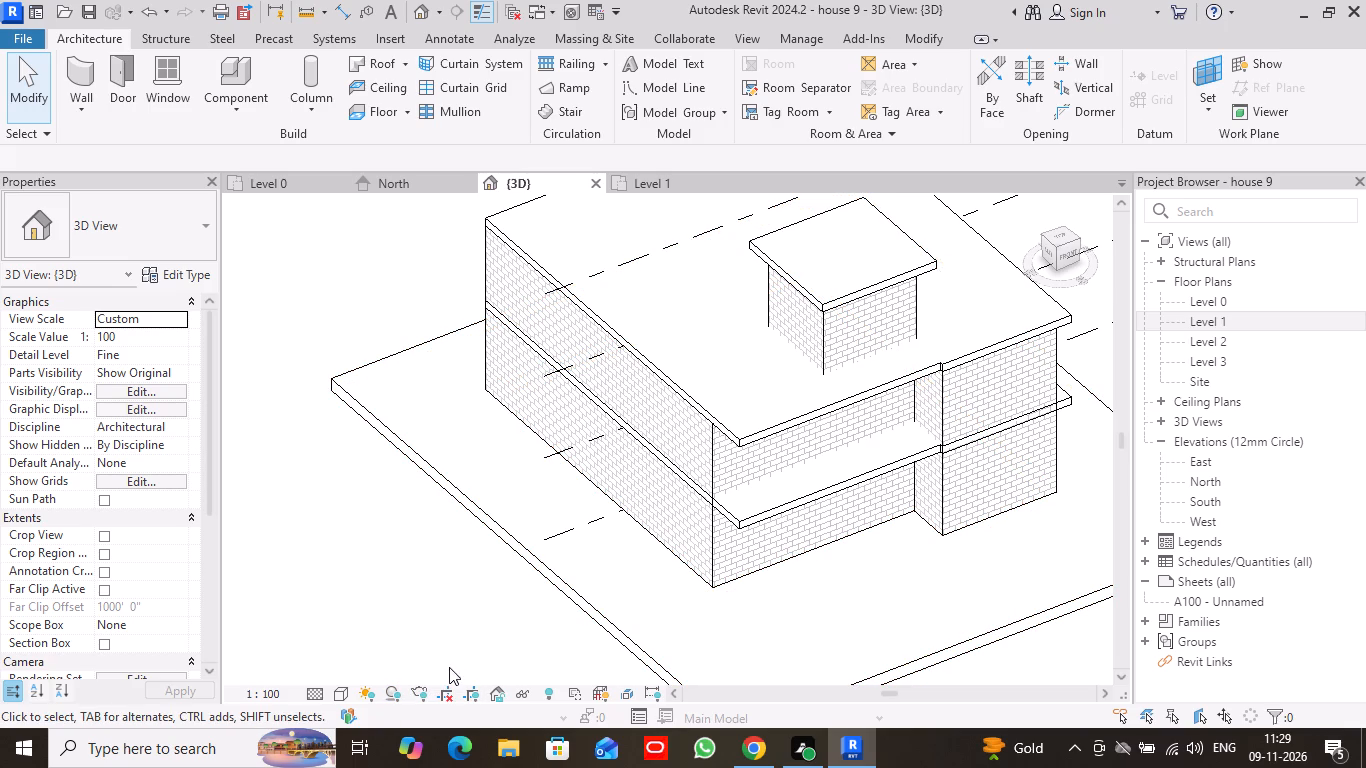
scroll(566, 518, down, 5)
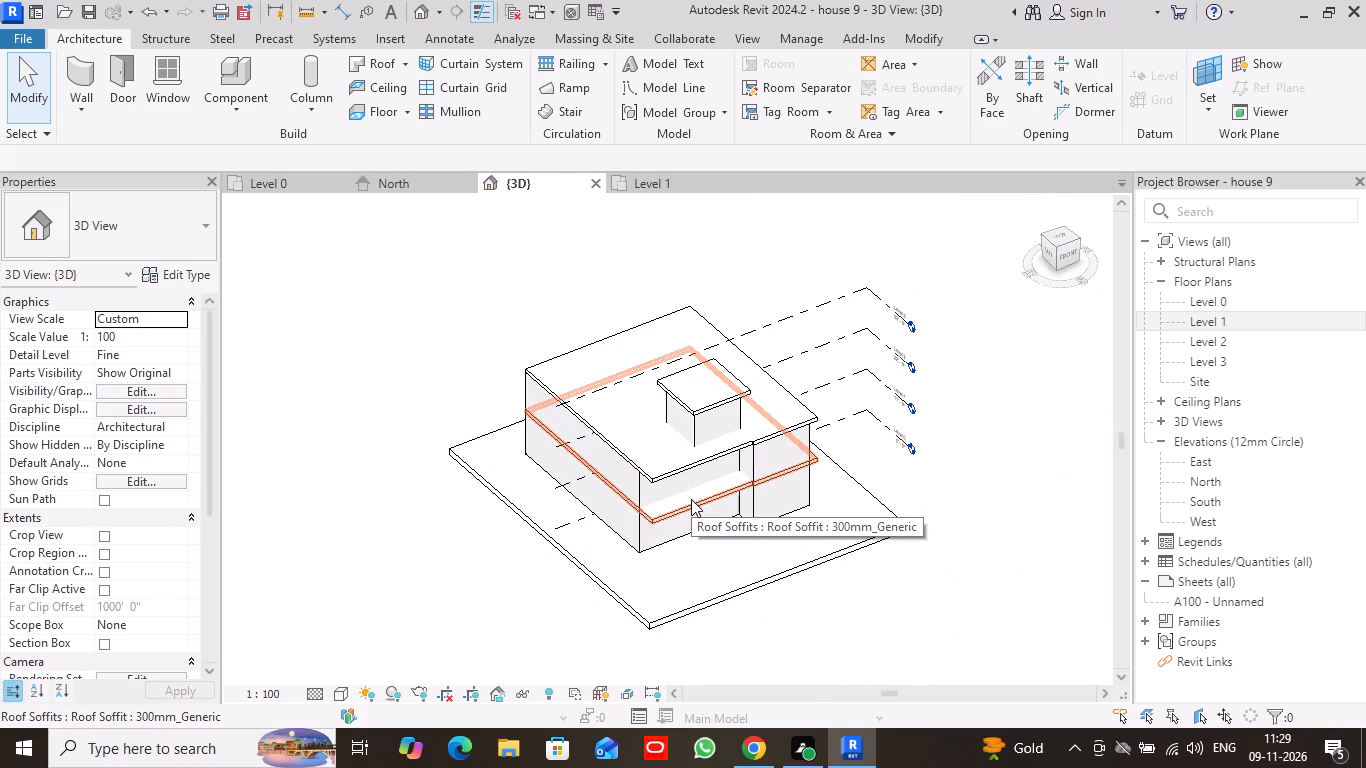
scroll(691, 499, up, 10)
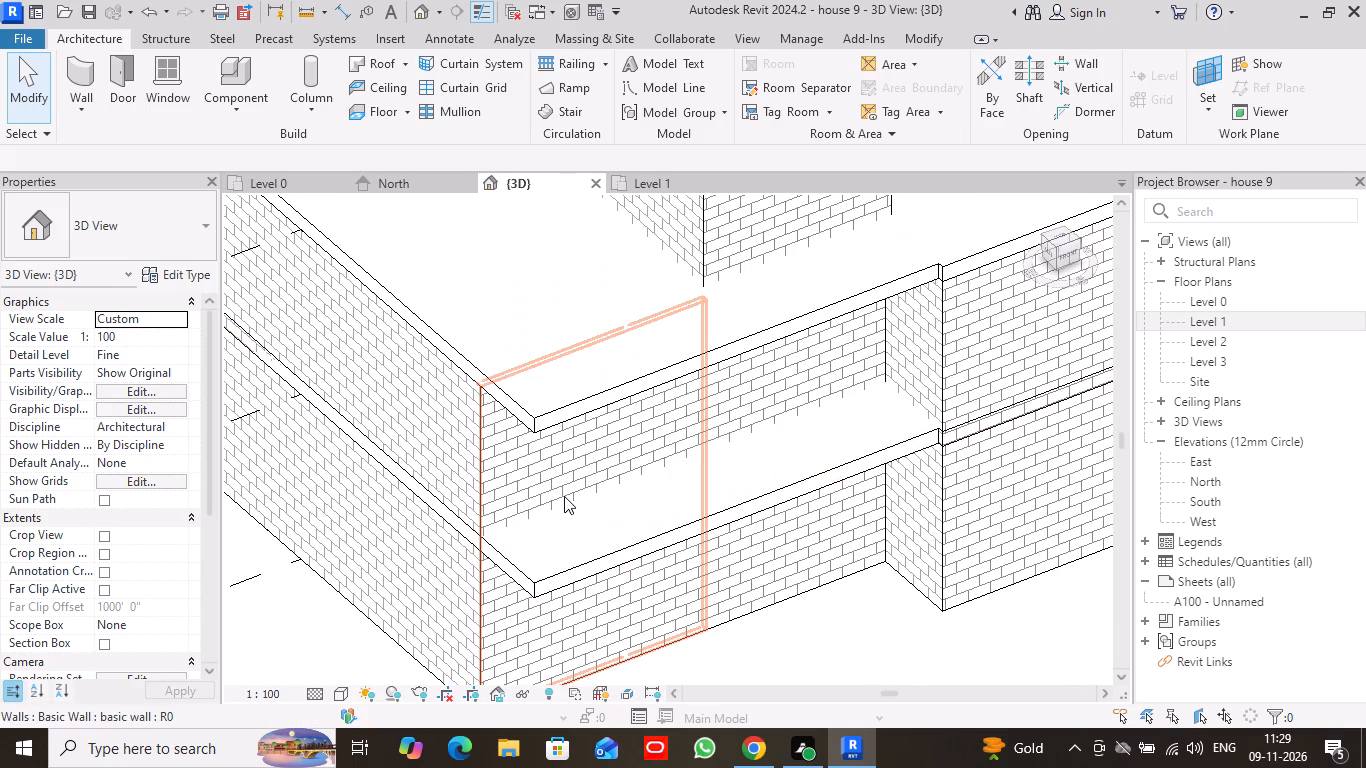
scroll(704, 540, down, 8)
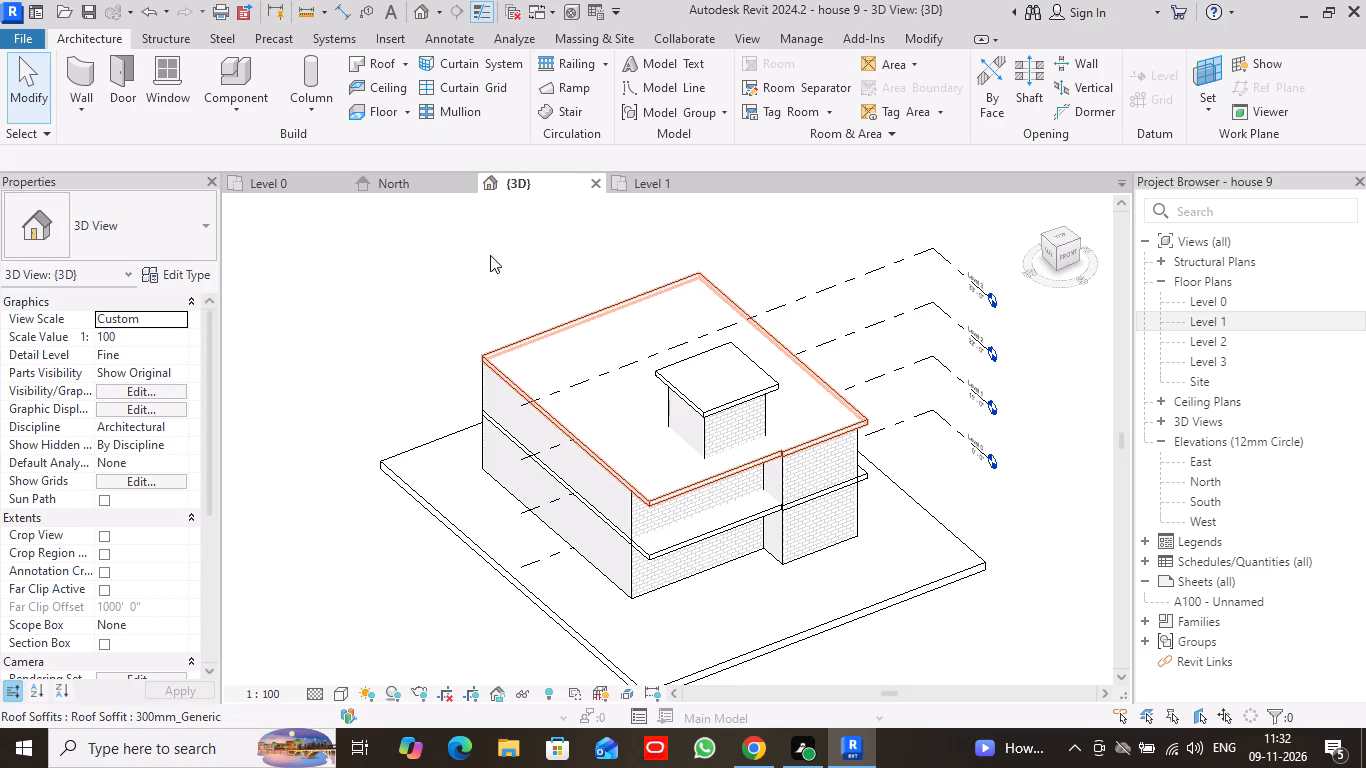
Set the structure layer thickness of the enclosure's roof soffit type, 300mm_Generic, to 6".
click(706, 412)
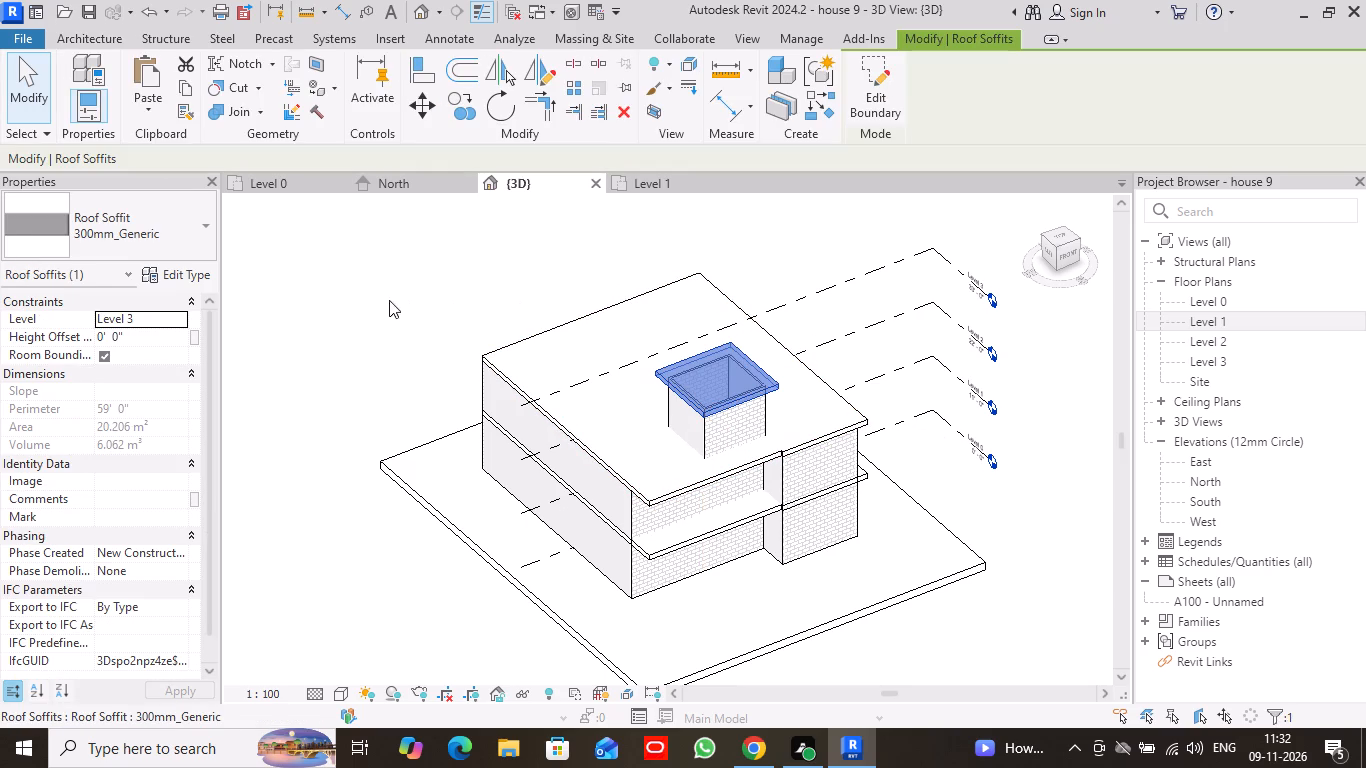
click(188, 277)
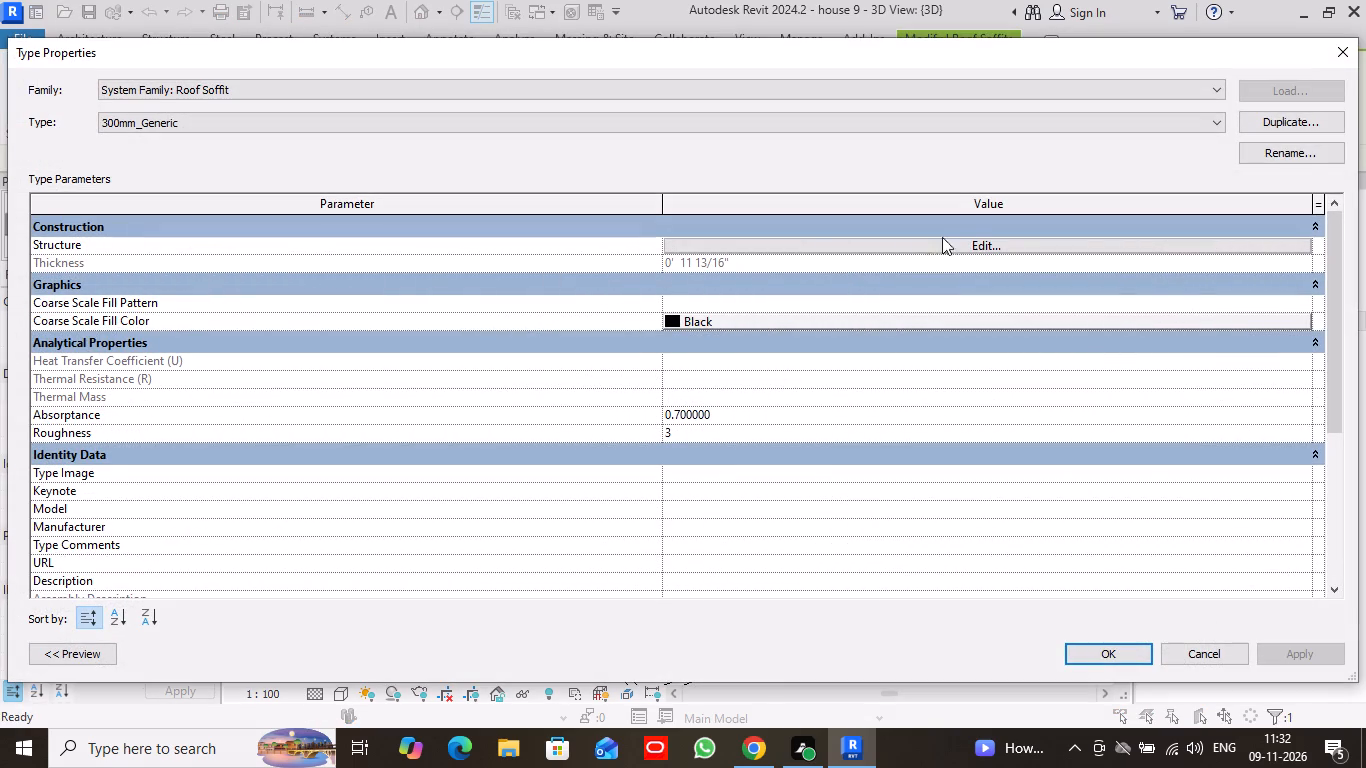
click(980, 243)
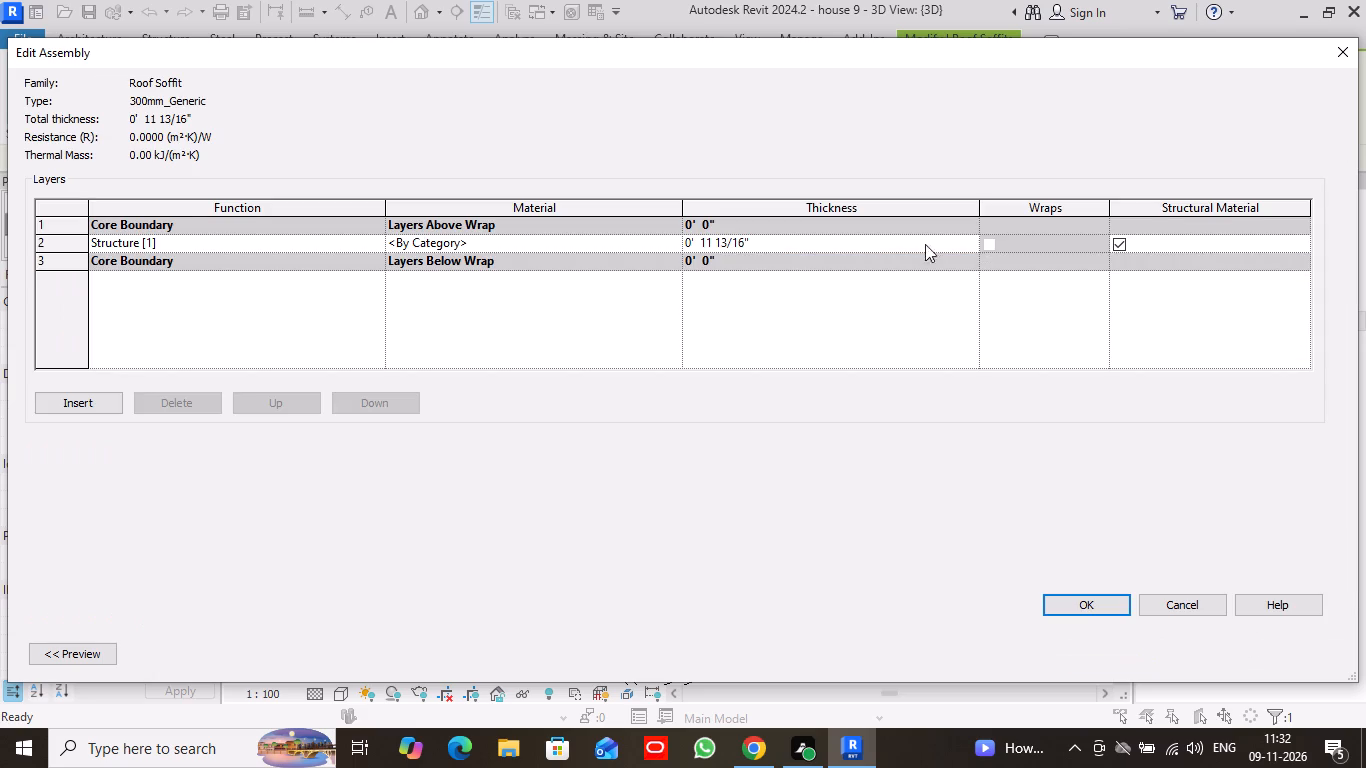
click(757, 243)
drag(758, 243, 677, 244)
key(6)
key(shift+quotedbl)
click(1073, 602)
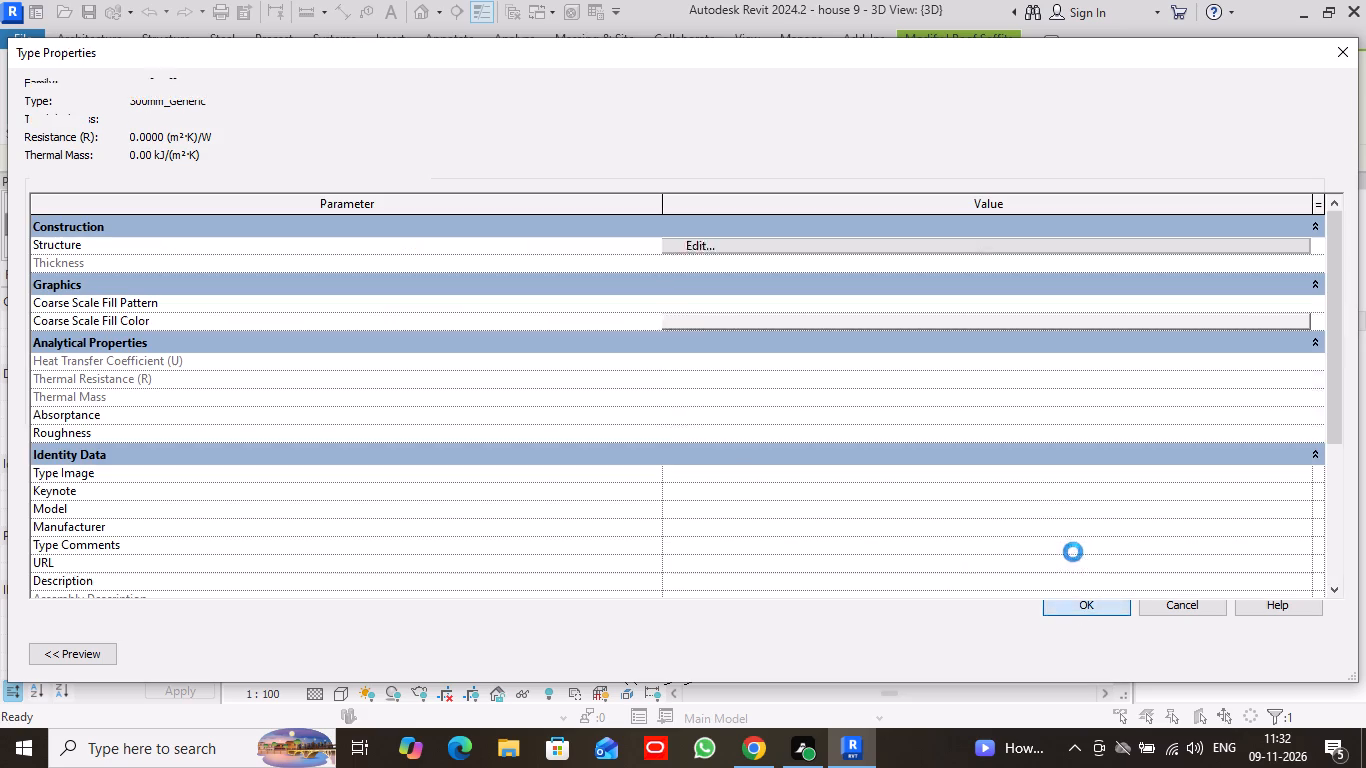
click(1114, 653)
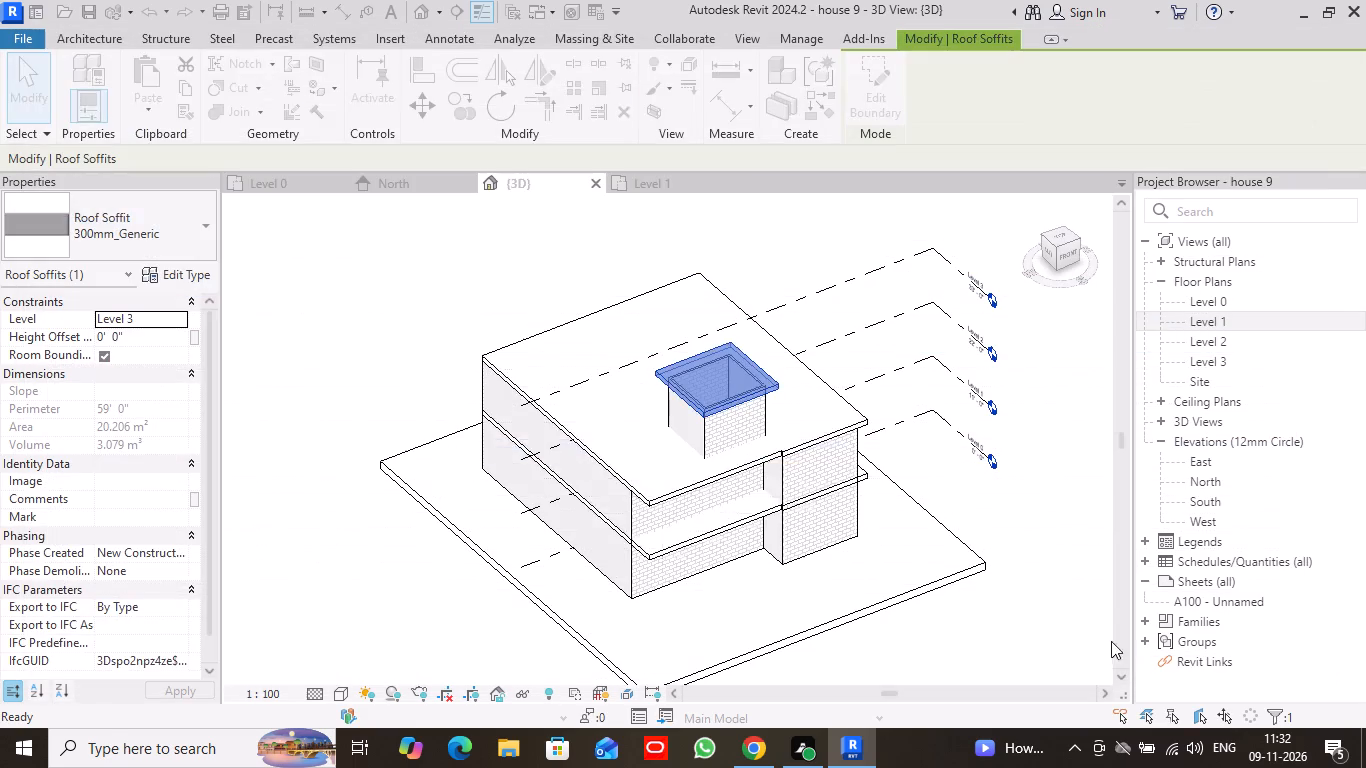
Duplicate the raised enclosure's roof soffit type as 300mm_Generic 2 6" and apply it to that soffit.
click(161, 276)
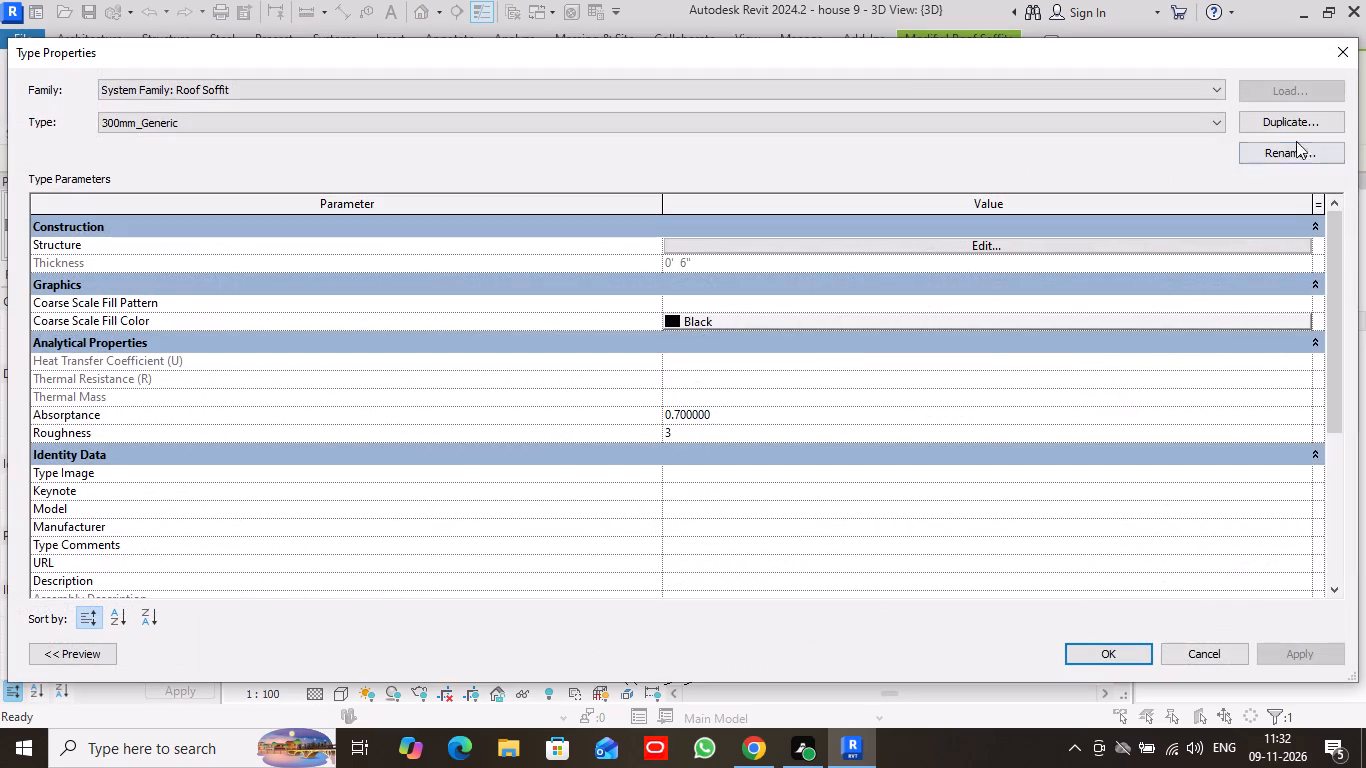
click(1289, 120)
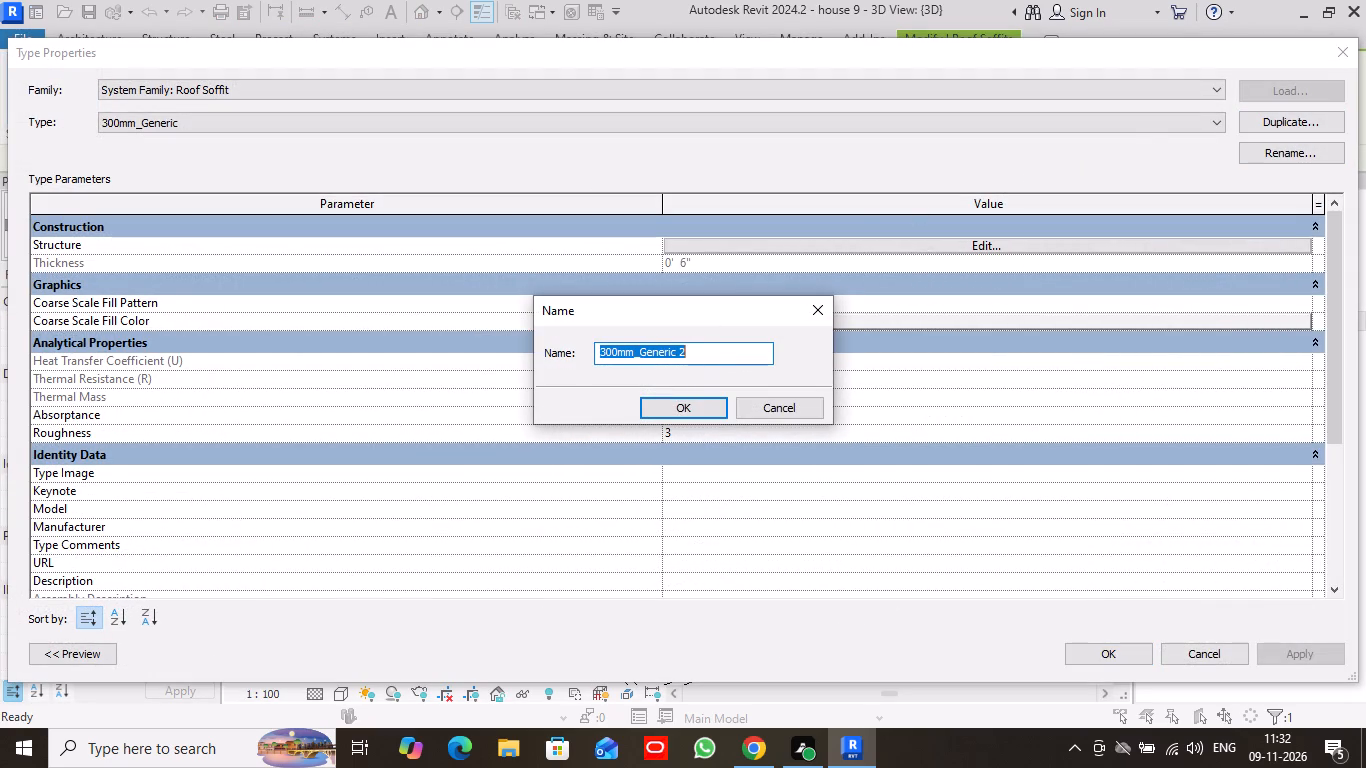
click(698, 355)
key(space)
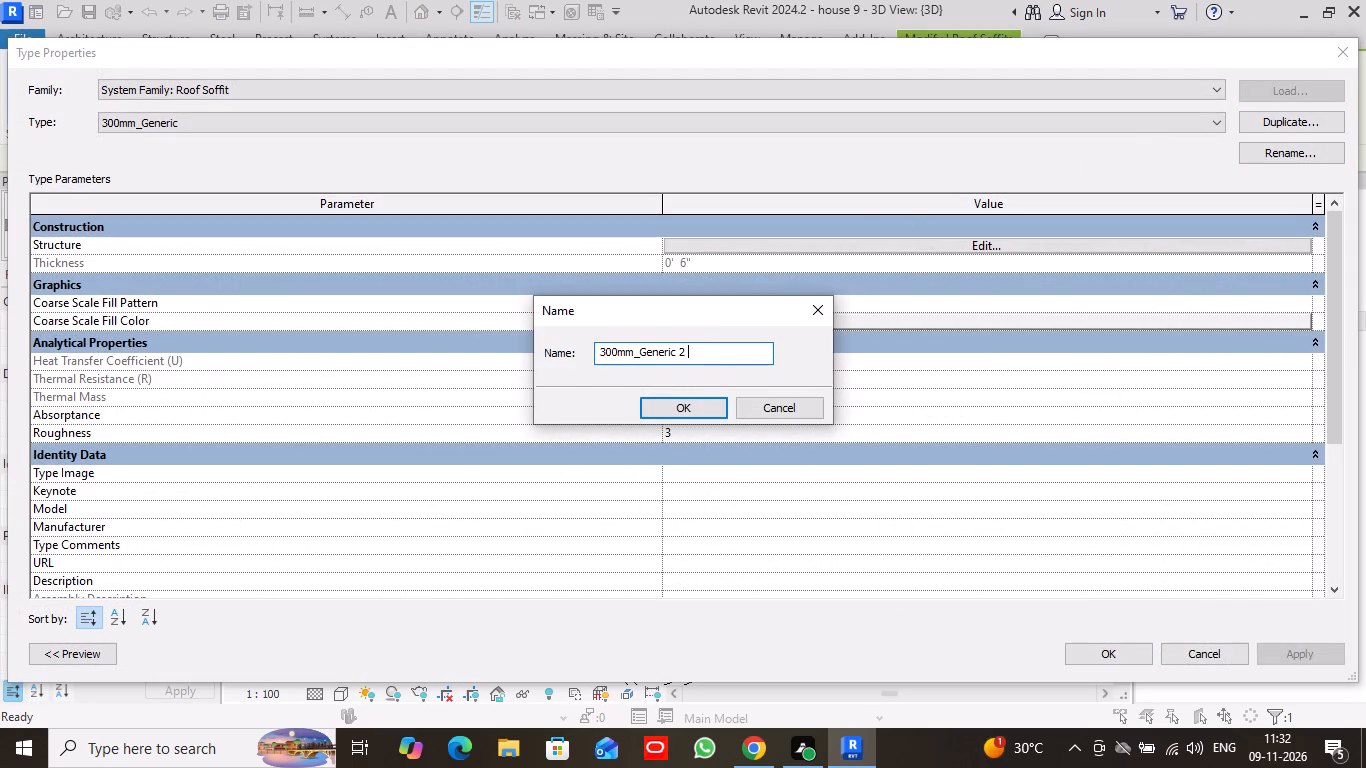
text(6)
key(shift+quotedbl)
click(692, 413)
click(1115, 650)
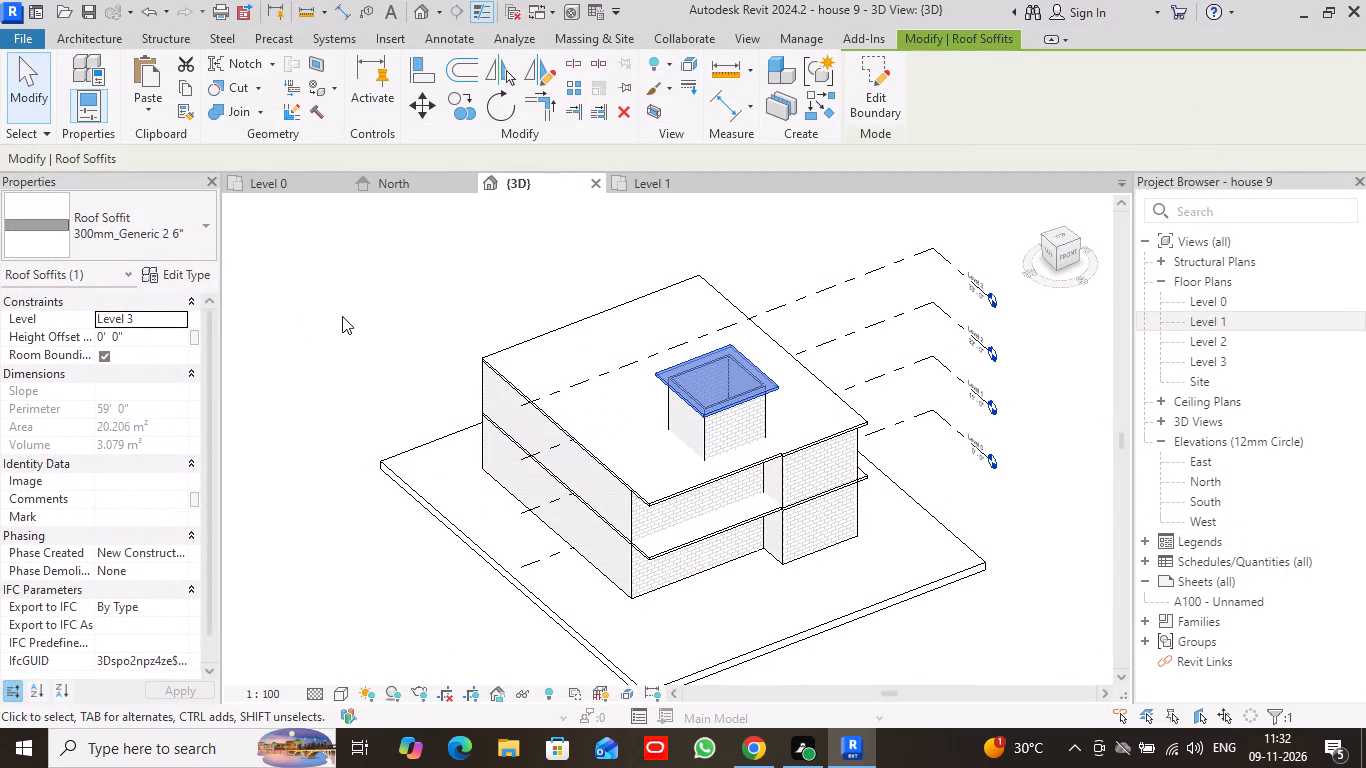
scroll(342, 316, down, 1)
click(342, 316)
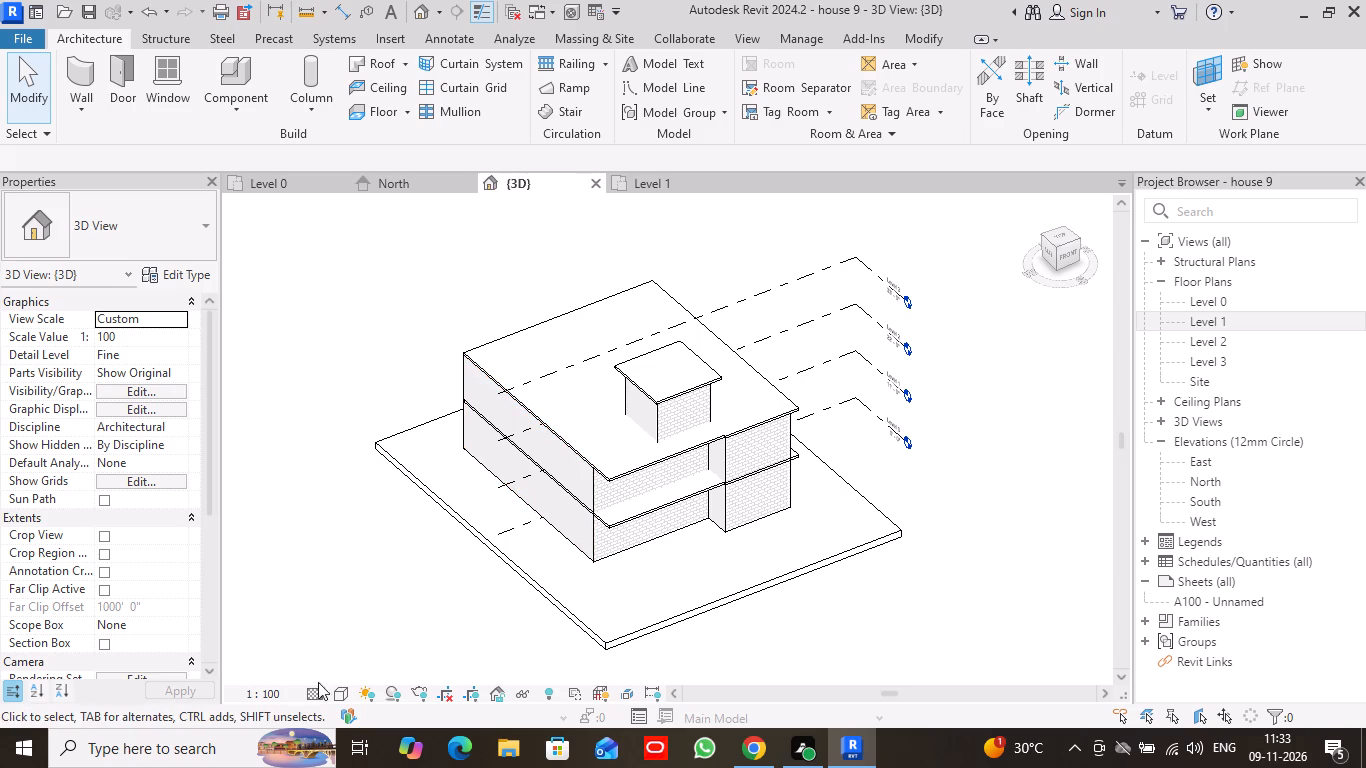
Check the type properties of the Level 2 roof soffit and the Level 1 roof soffit, including their thickness.
click(633, 473)
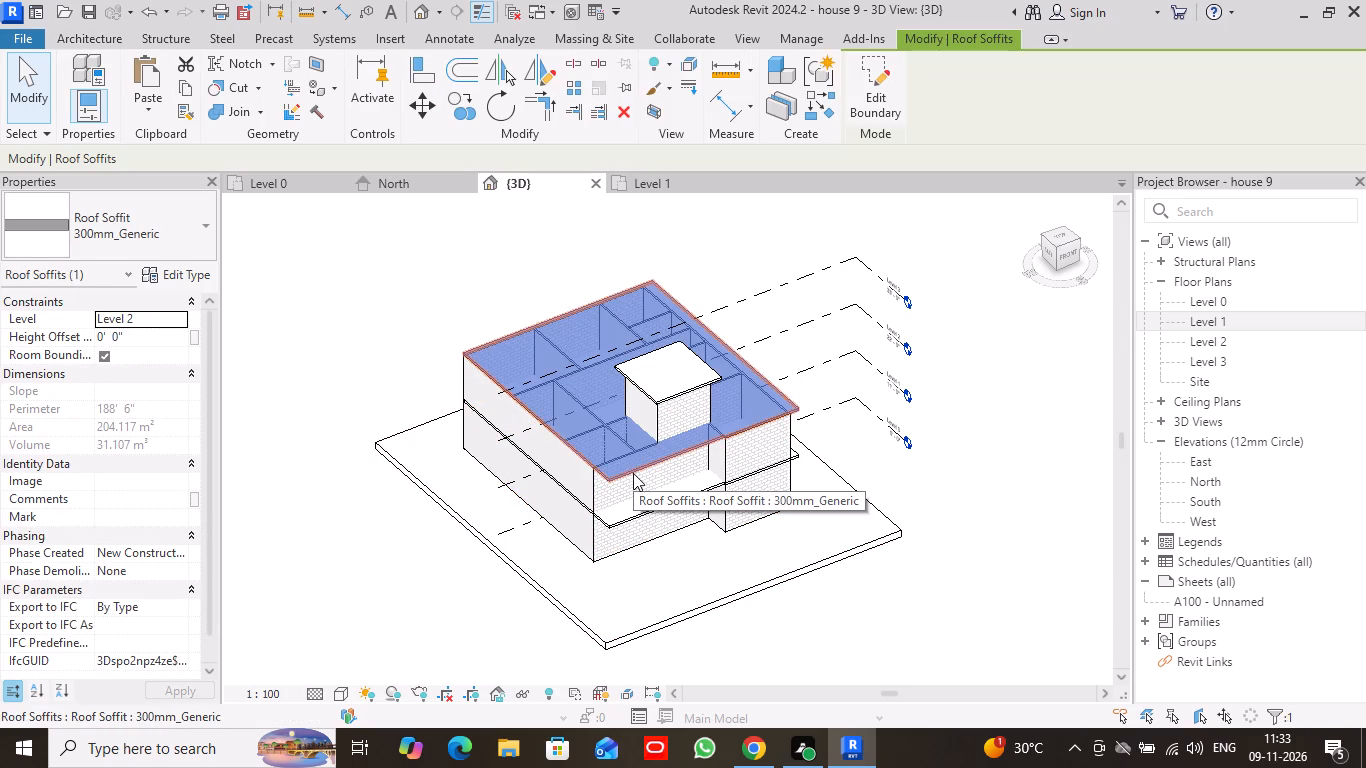
click(182, 272)
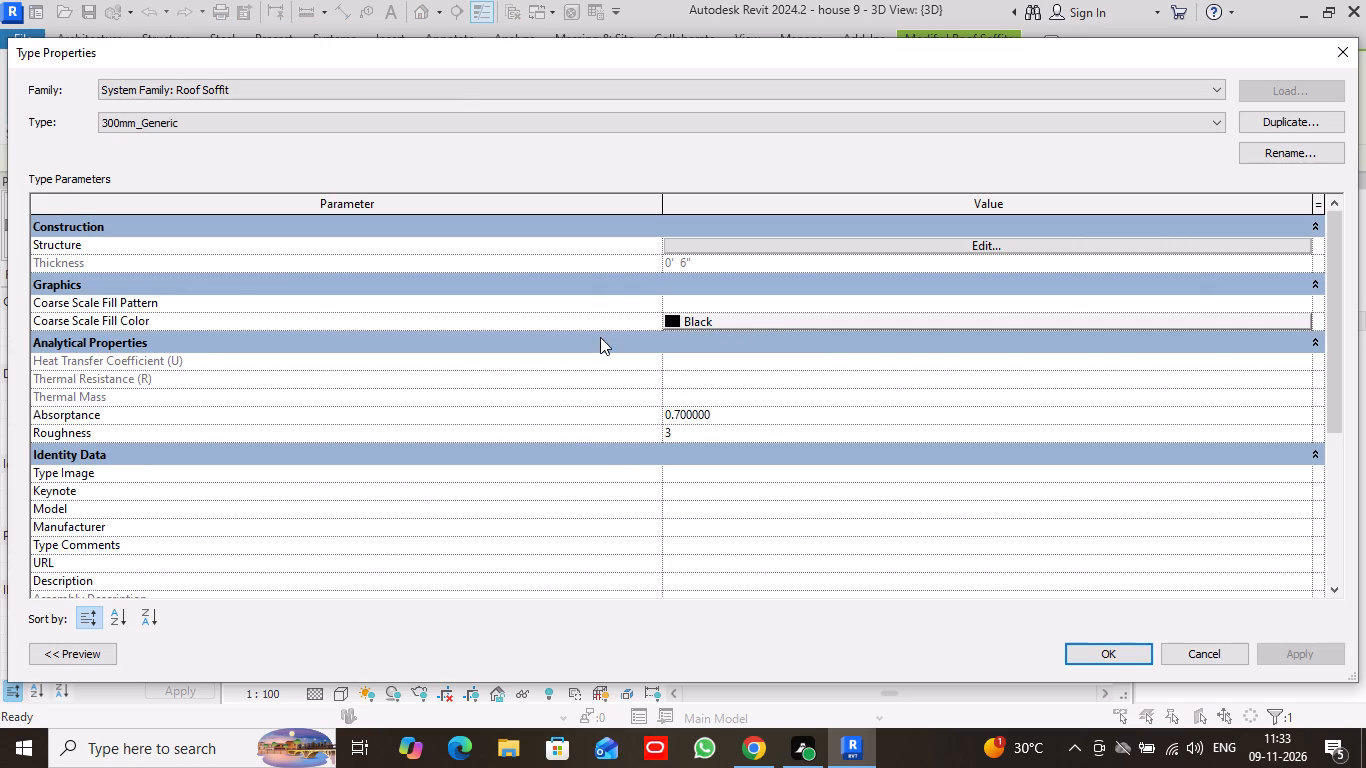
click(1097, 647)
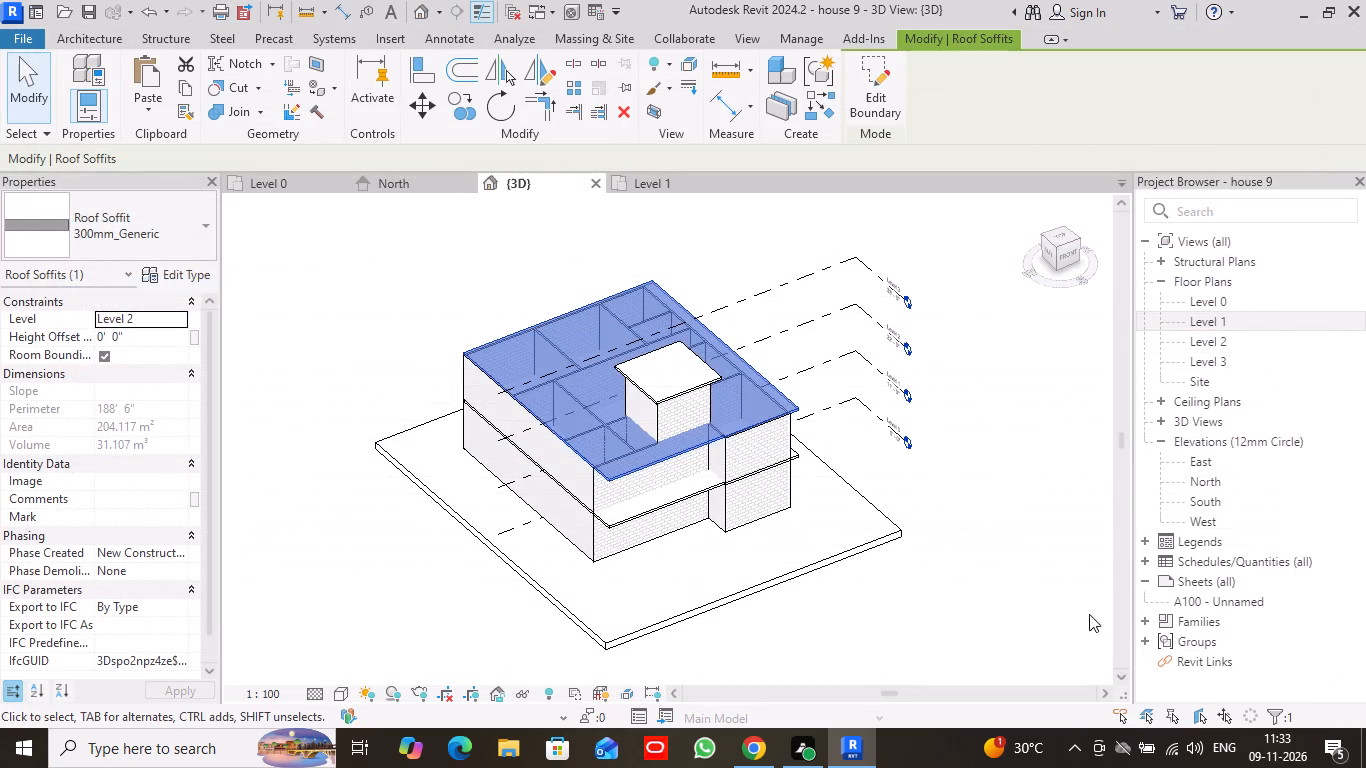
click(649, 508)
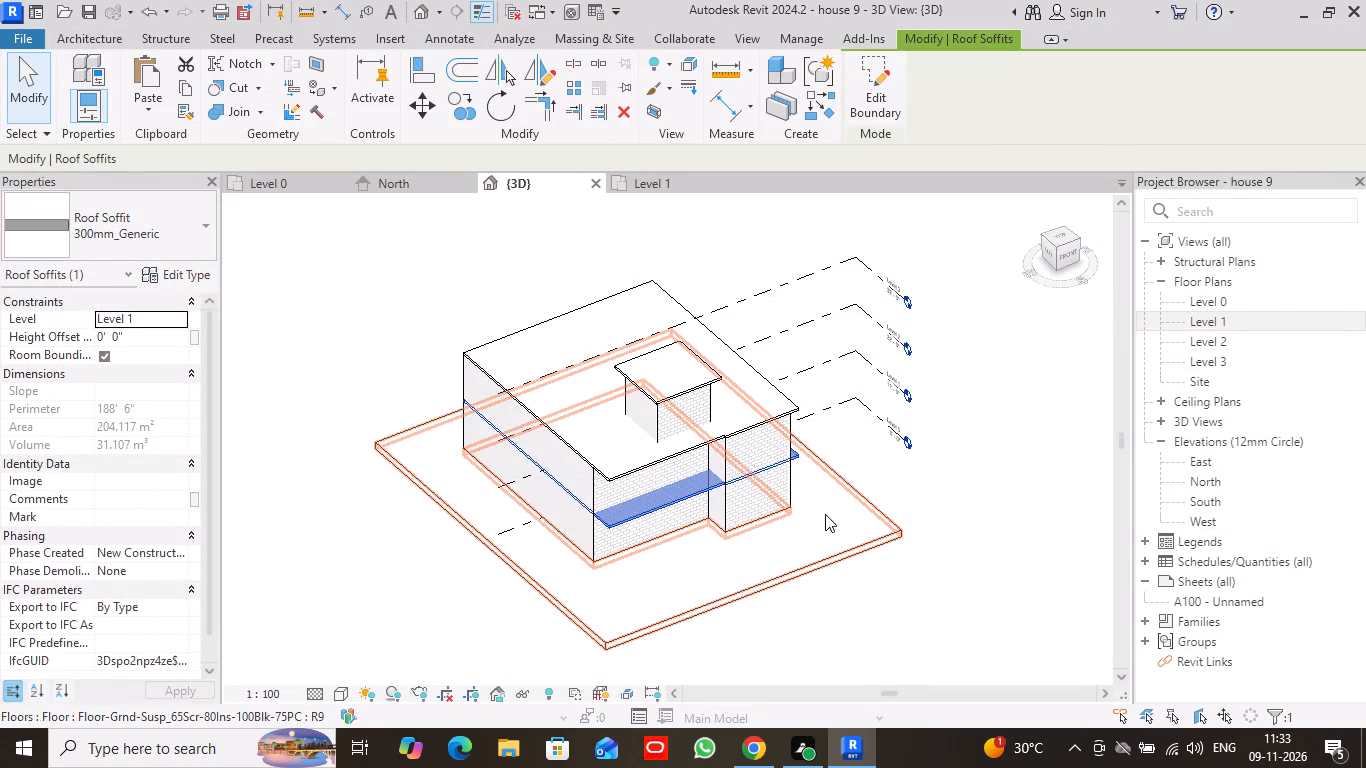
scroll(854, 453, up, 5)
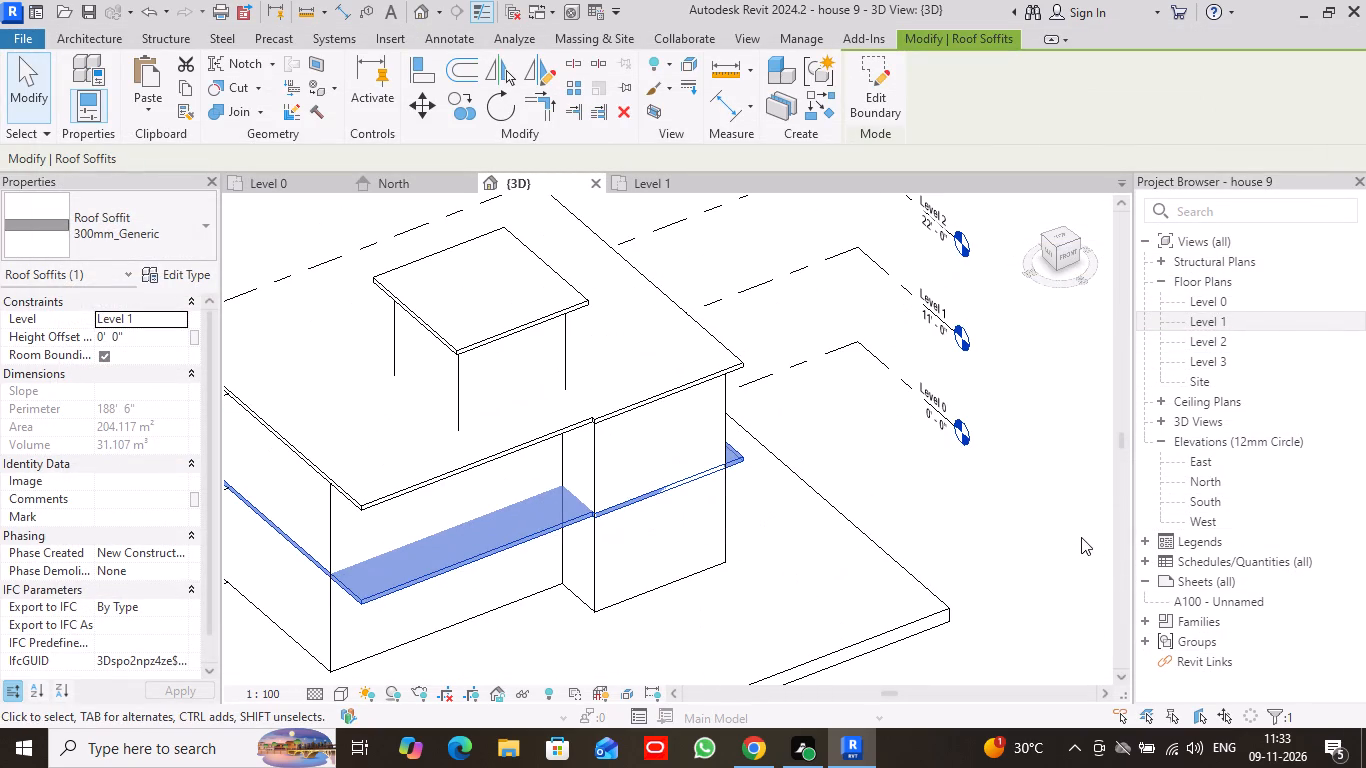
click(188, 273)
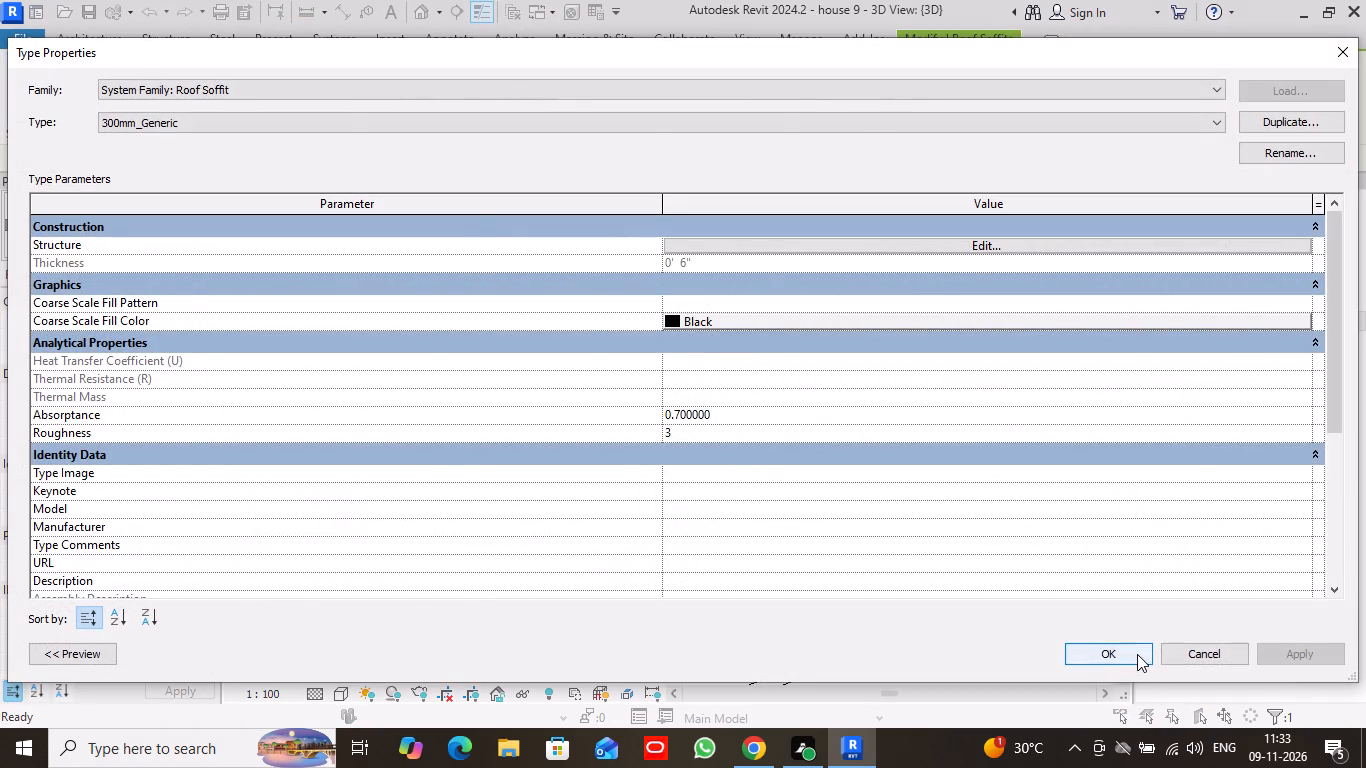
click(1137, 654)
scroll(898, 484, down, 6)
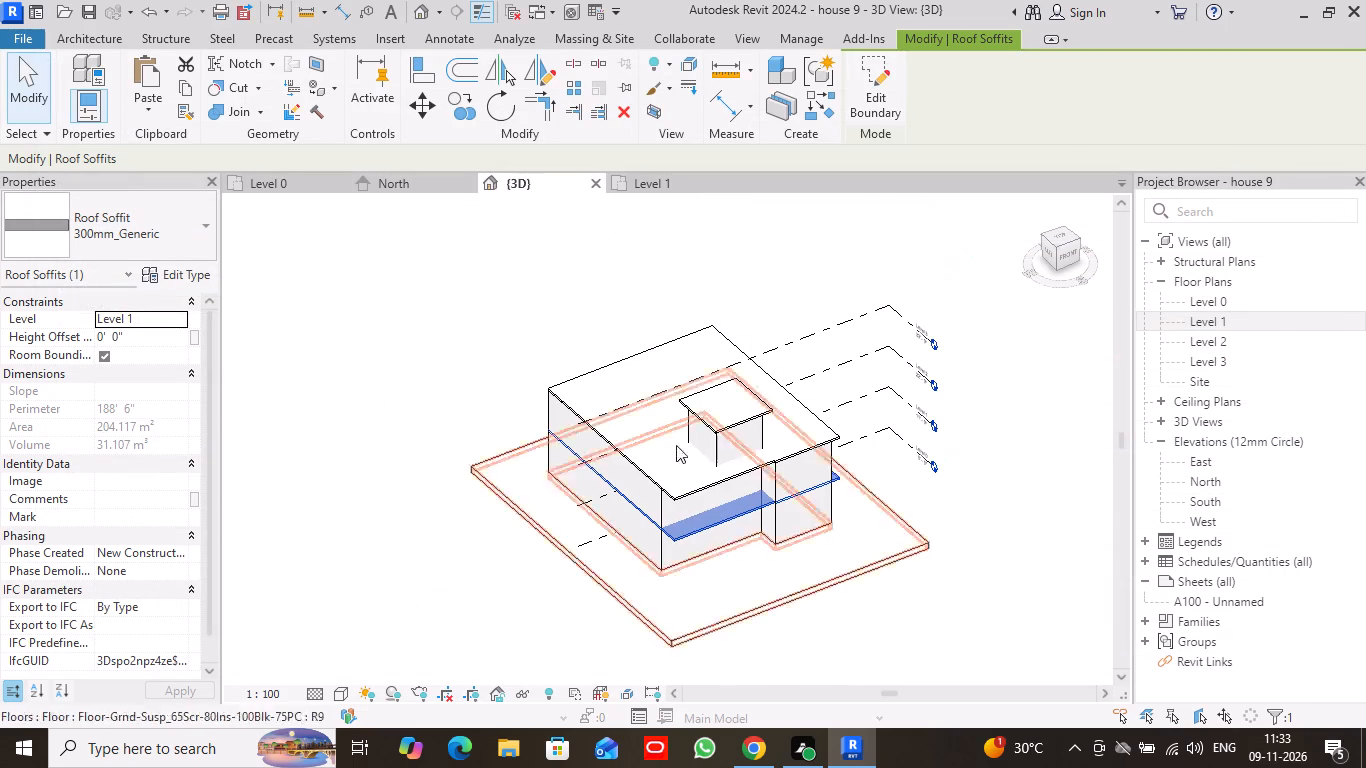
click(290, 303)
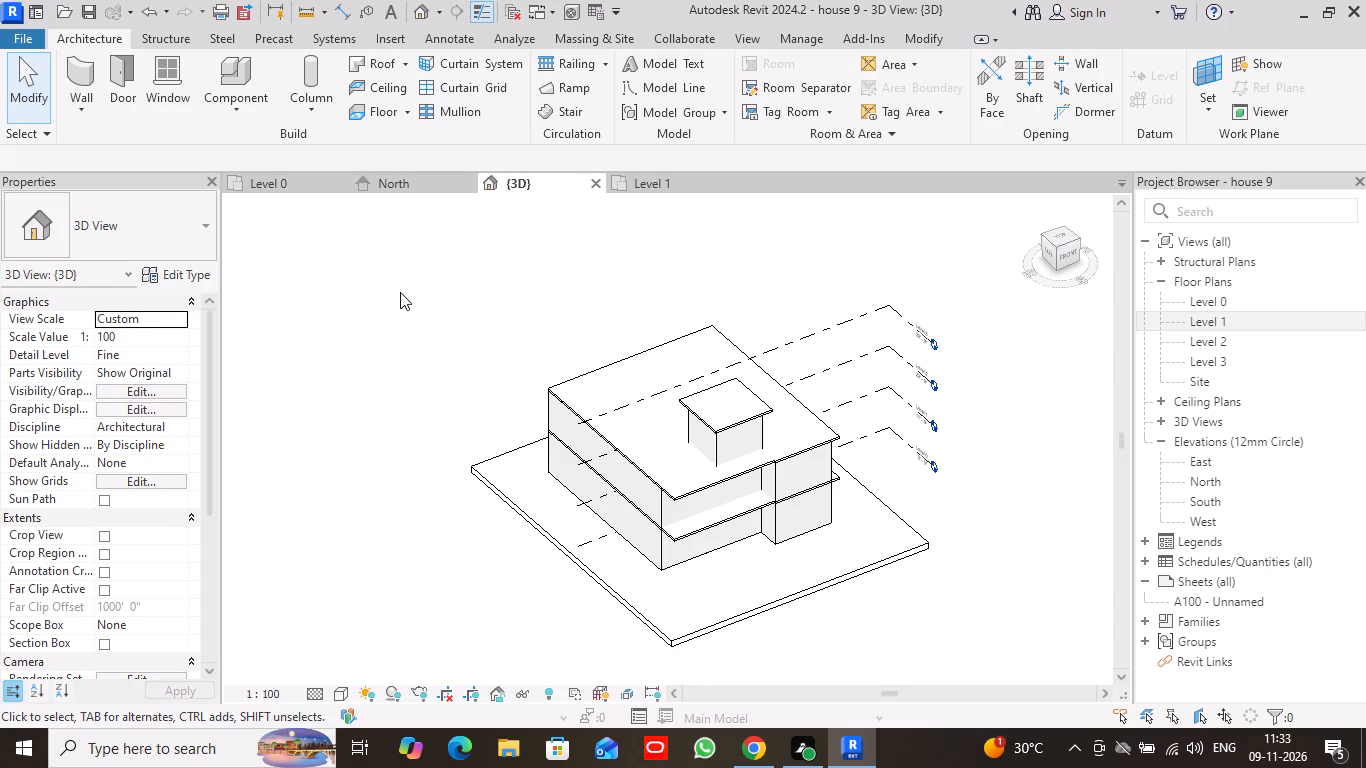
Select the basic walls around the raised south-room enclosure together, adding each side to one selection.
click(742, 437)
click(705, 435)
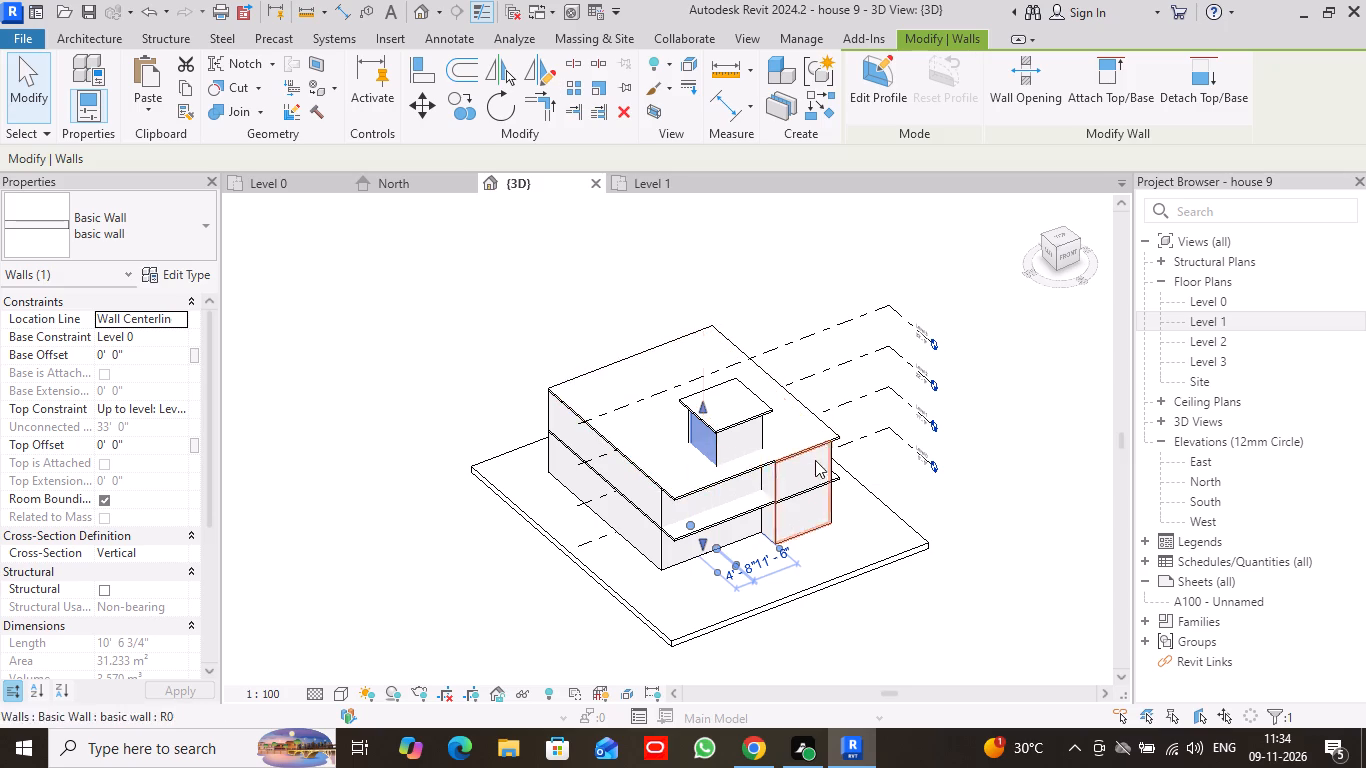
scroll(731, 426, up, 3)
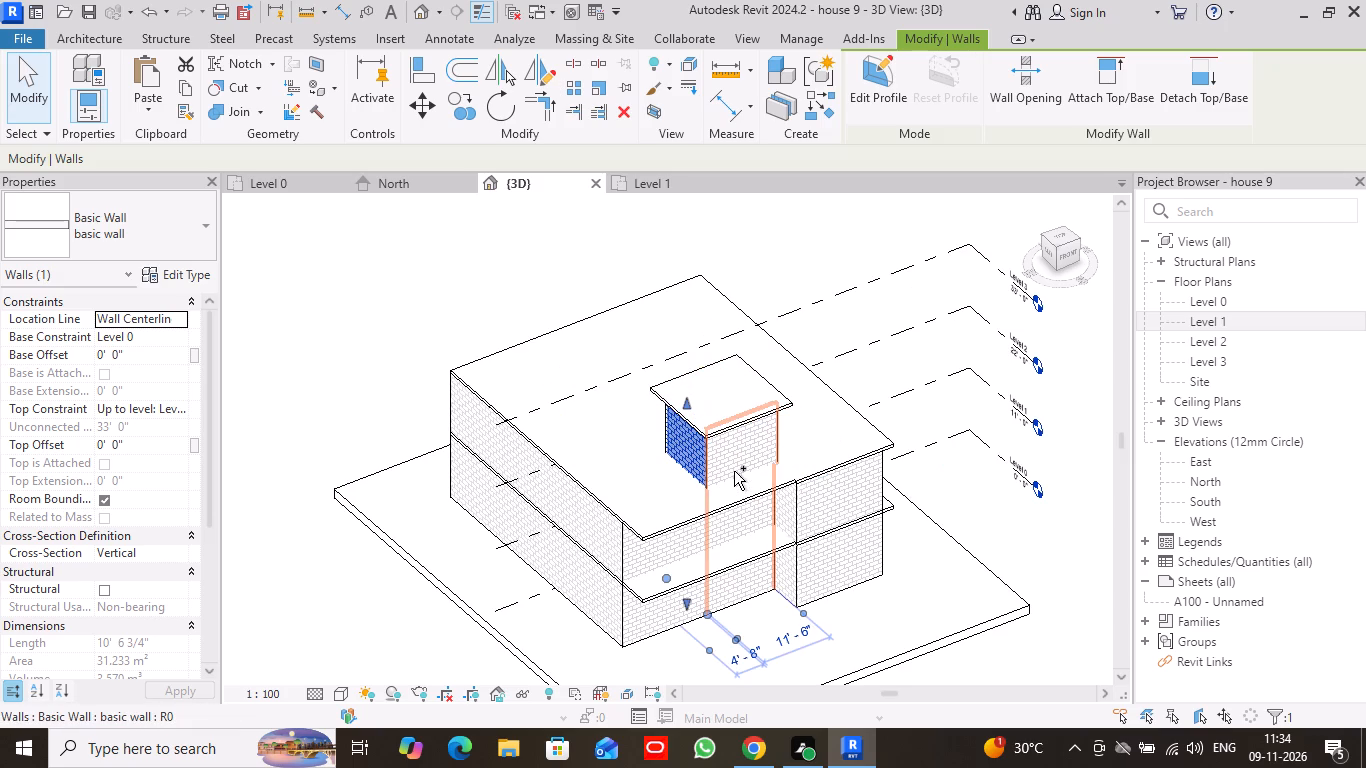
ctrl+click(734, 470)
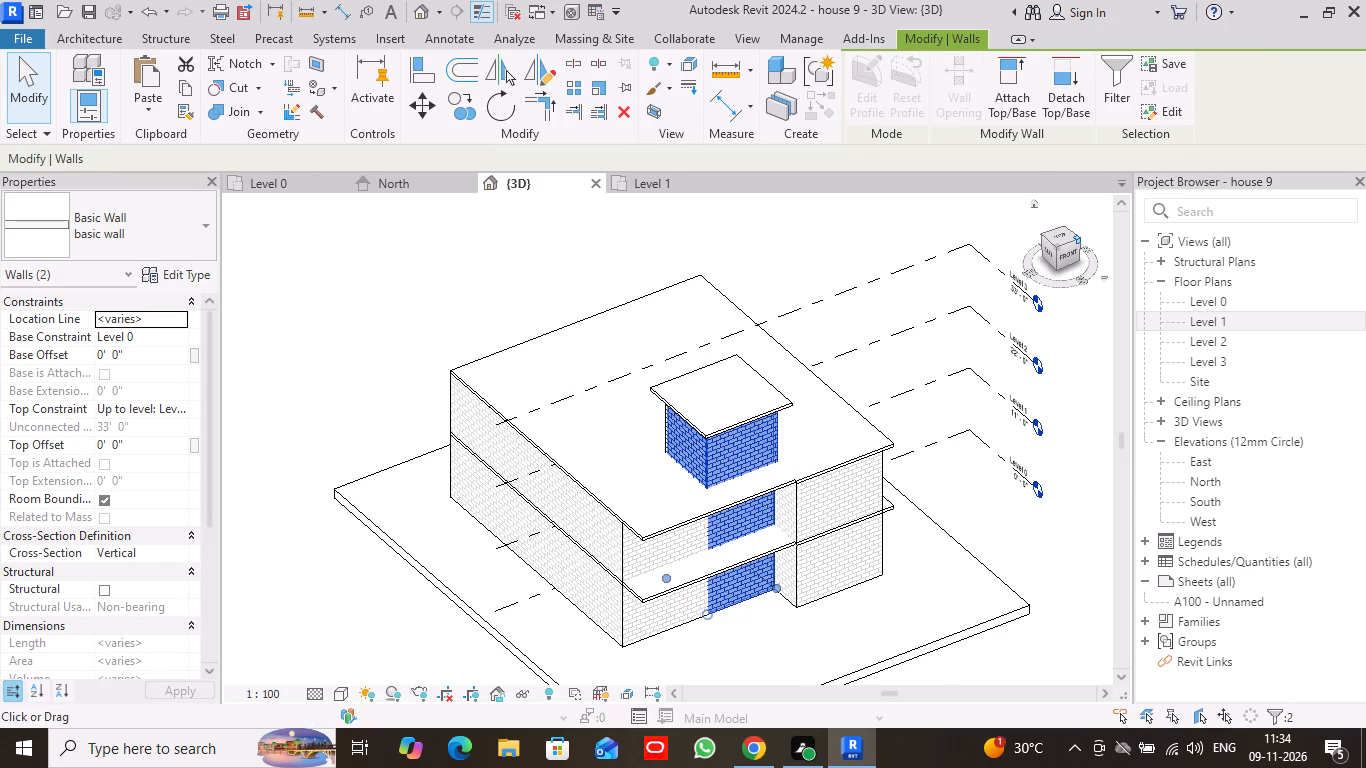
ctrl+drag(1076, 238, 854, 238)
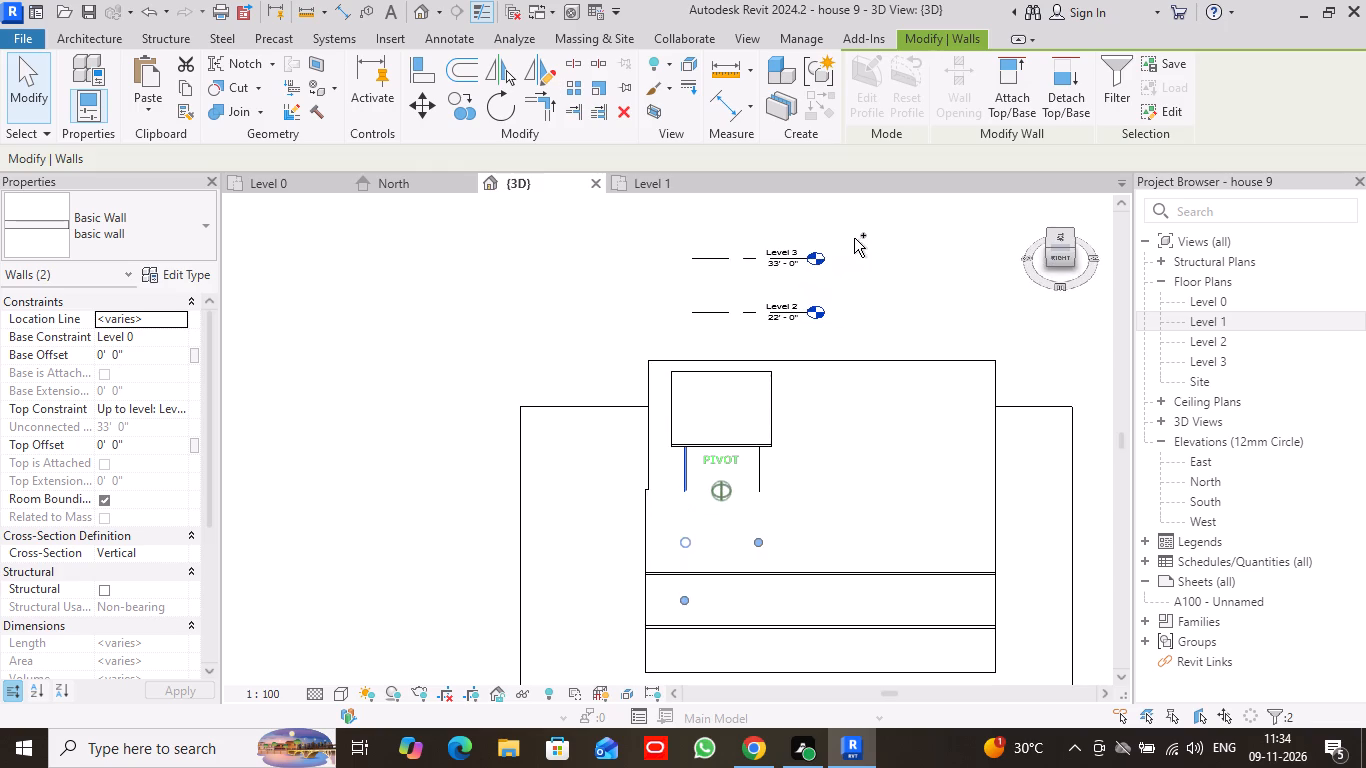
ctrl+drag(854, 238, 869, 212)
ctrl+click(719, 457)
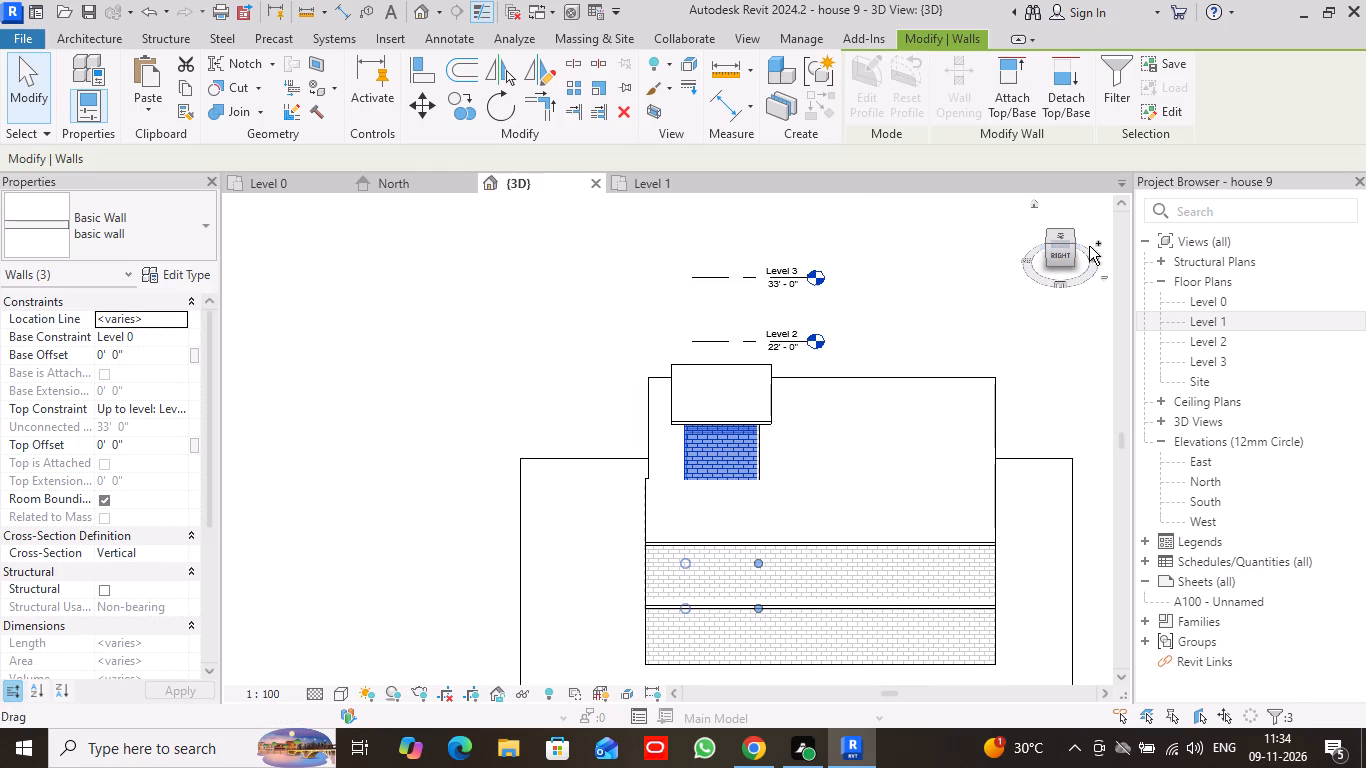
ctrl+drag(1073, 242, 974, 254)
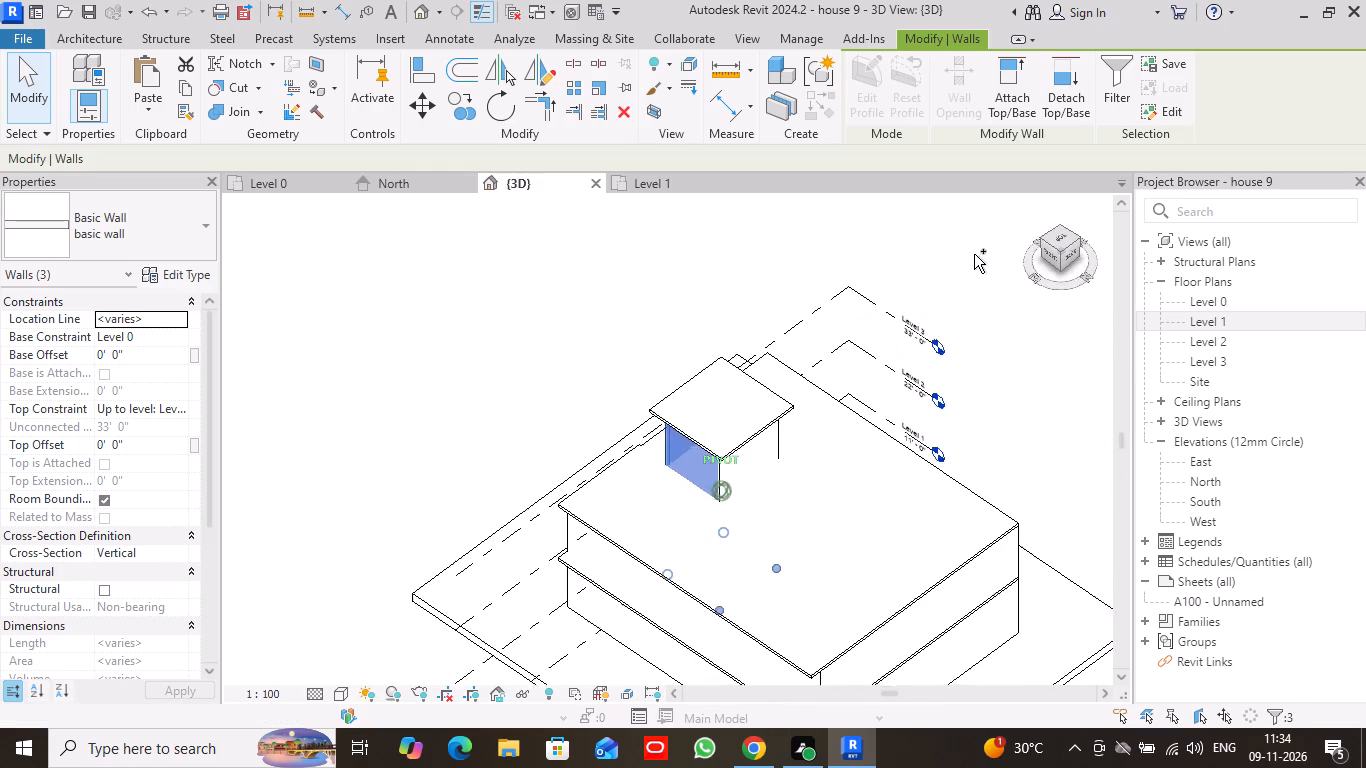
ctrl+drag(974, 254, 967, 254)
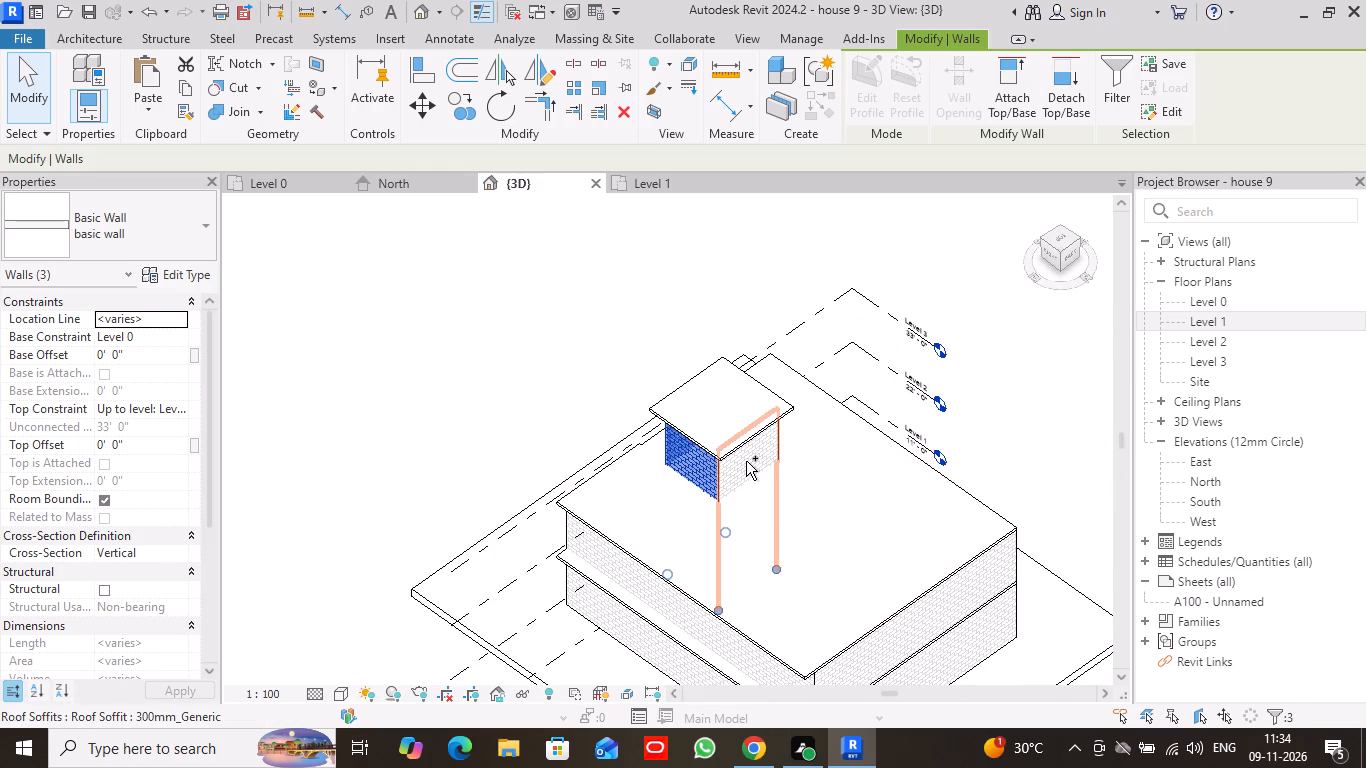
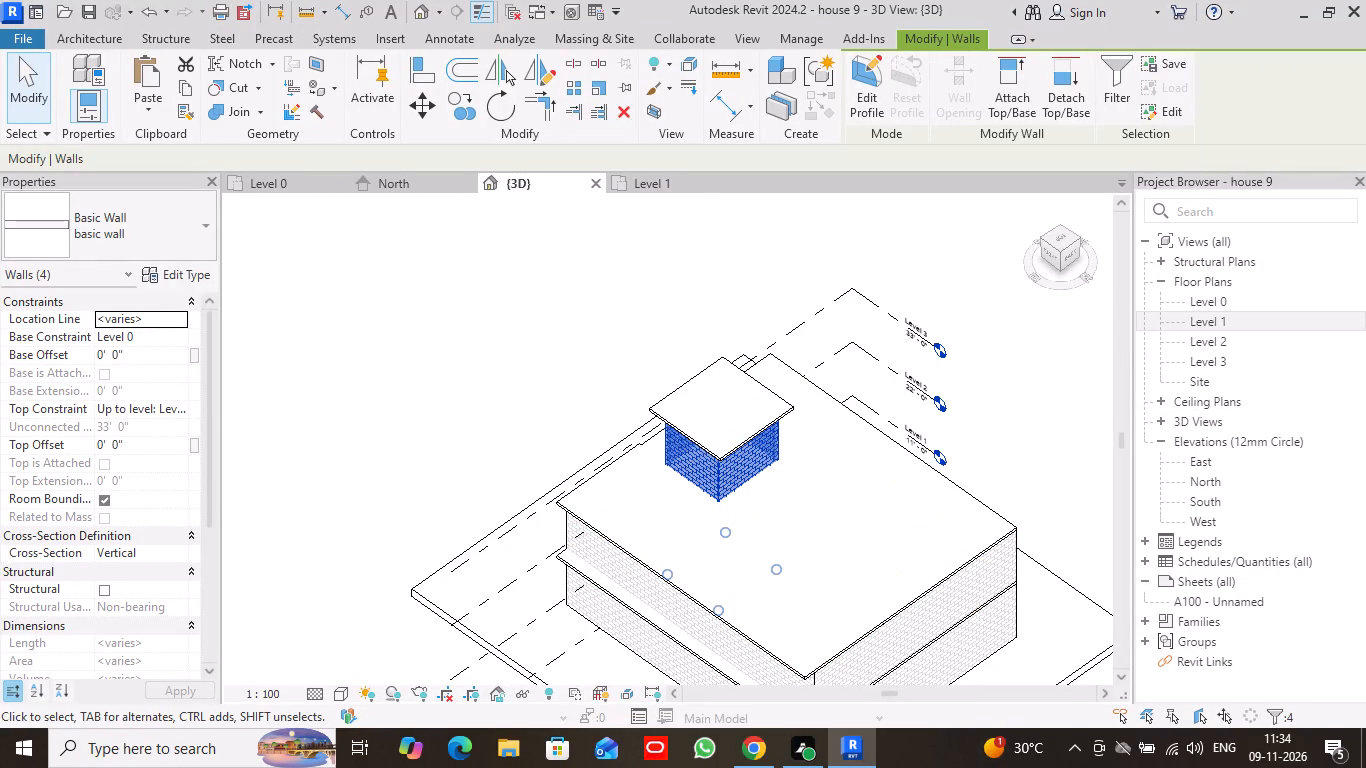
Set the top offset of the four selected basic walls around the raised enclosure to 2' and apply it.
click(128, 444)
drag(128, 444, 68, 445)
key(2)
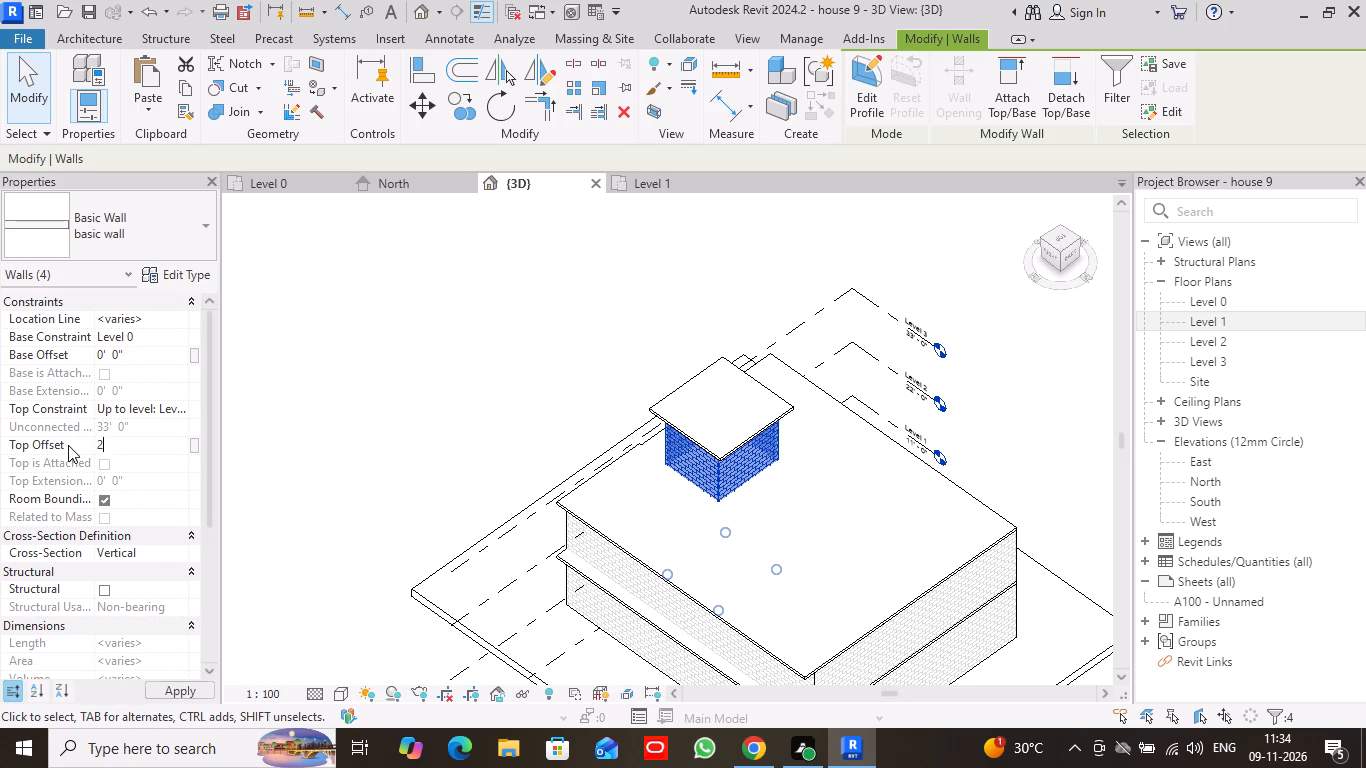
key(apostrophe)
key(Return)
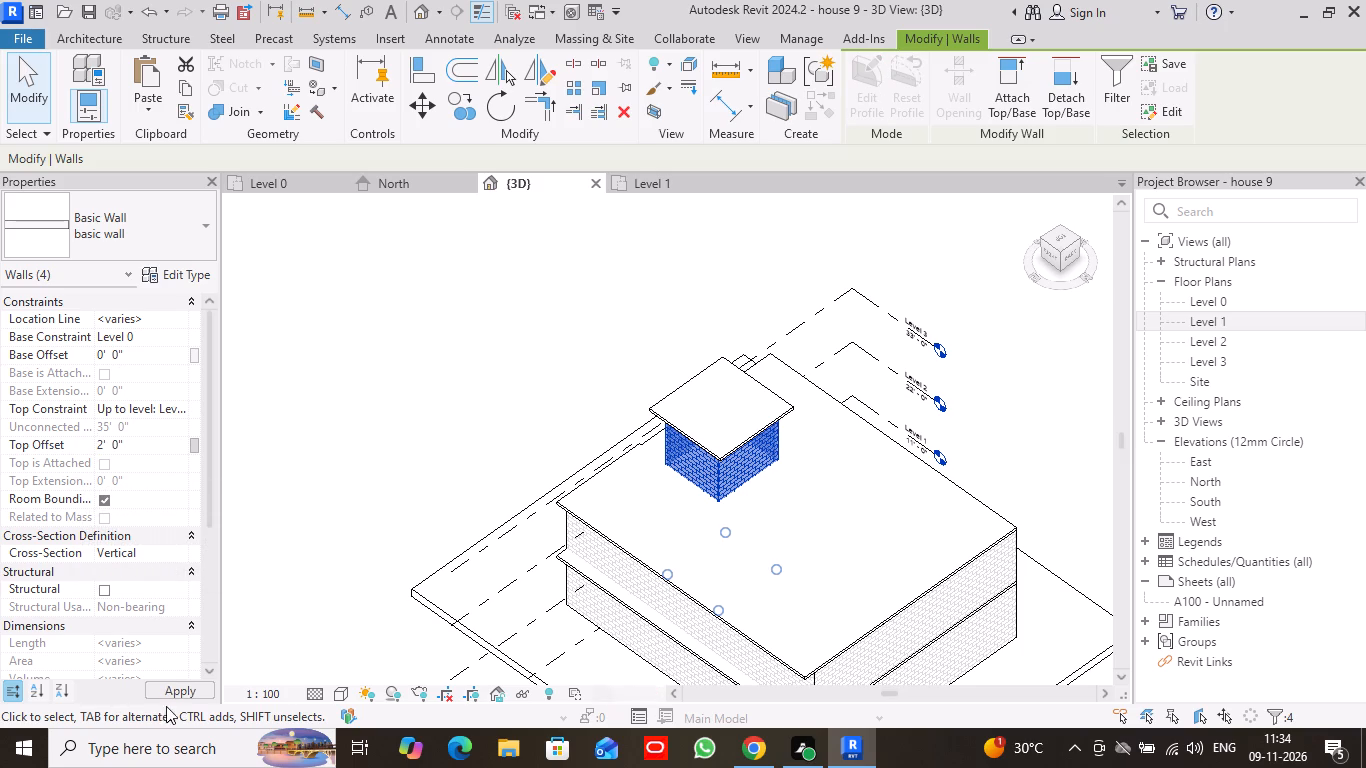
click(179, 694)
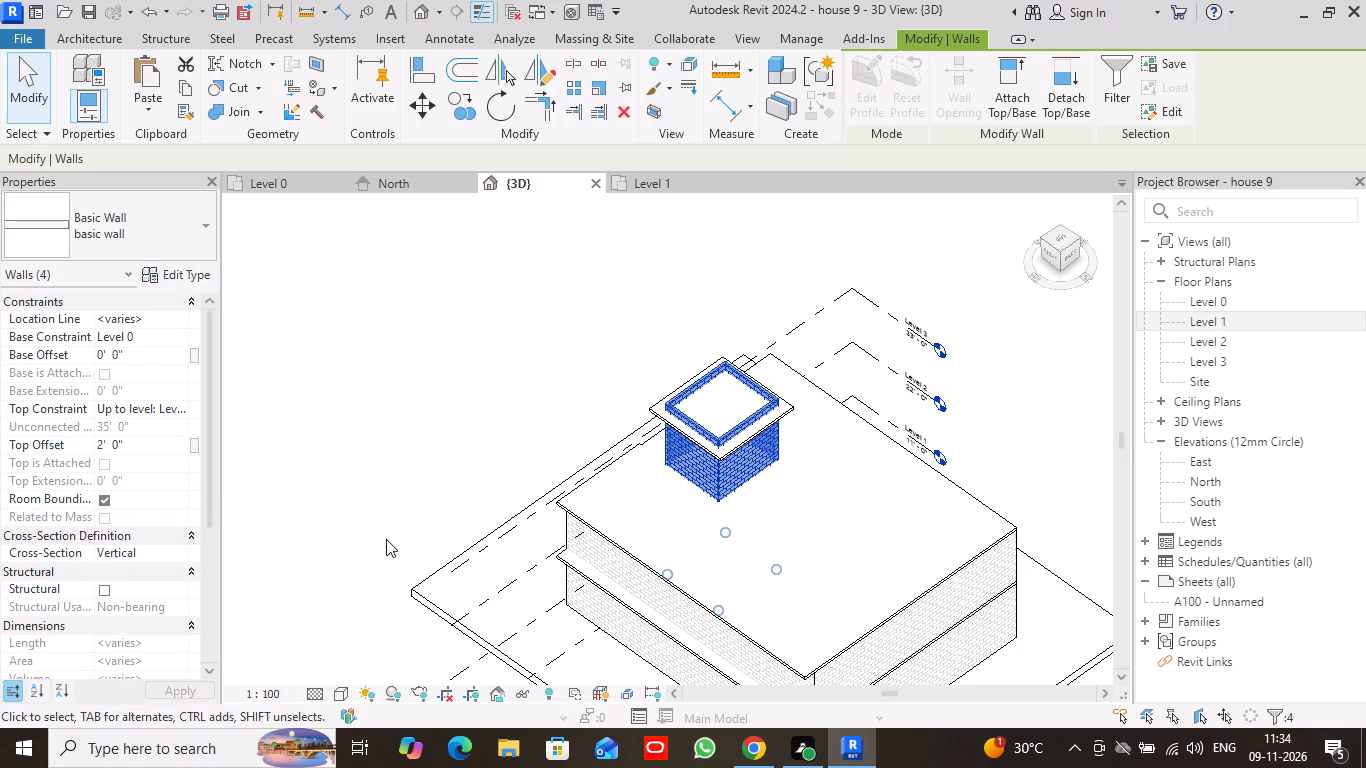
click(436, 465)
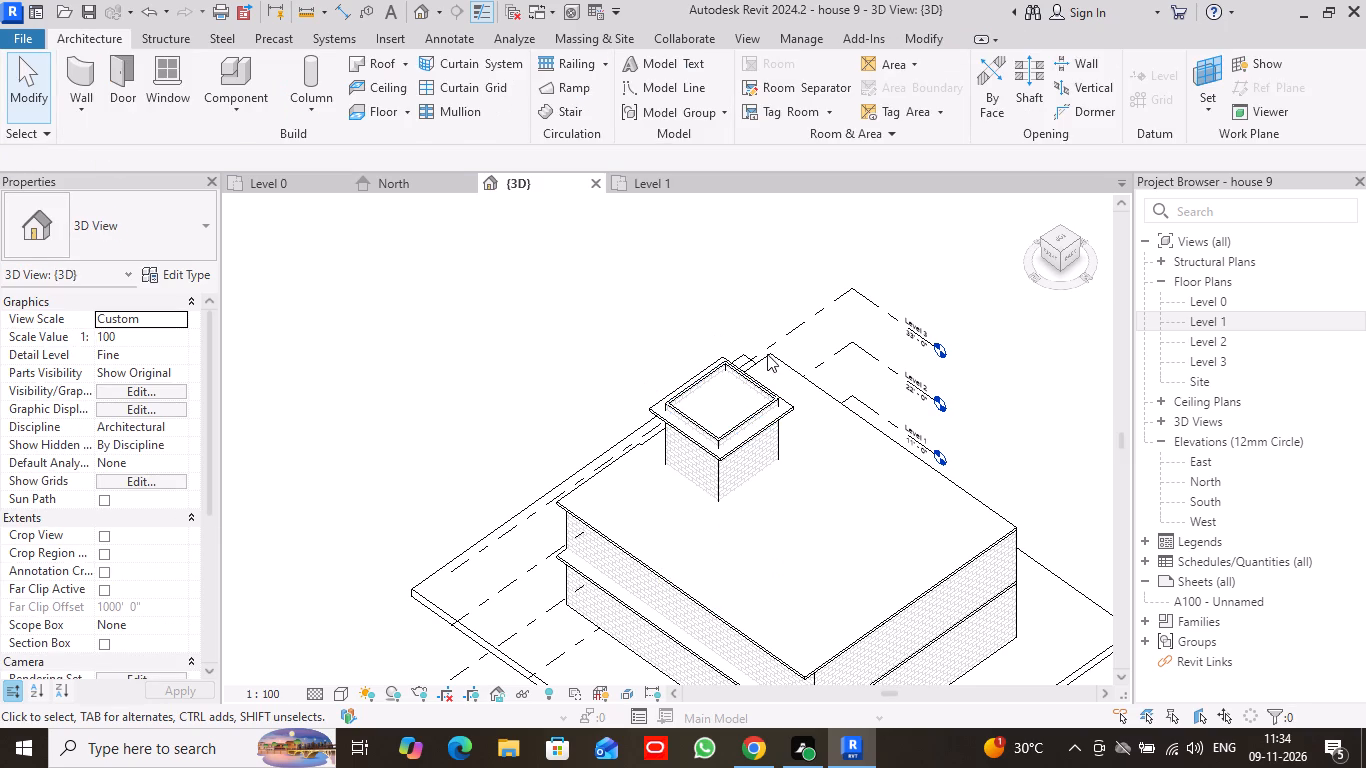
Examine the raised enclosure's walls and roof soffit in 3D from the back, above and front.
drag(1080, 239, 983, 201)
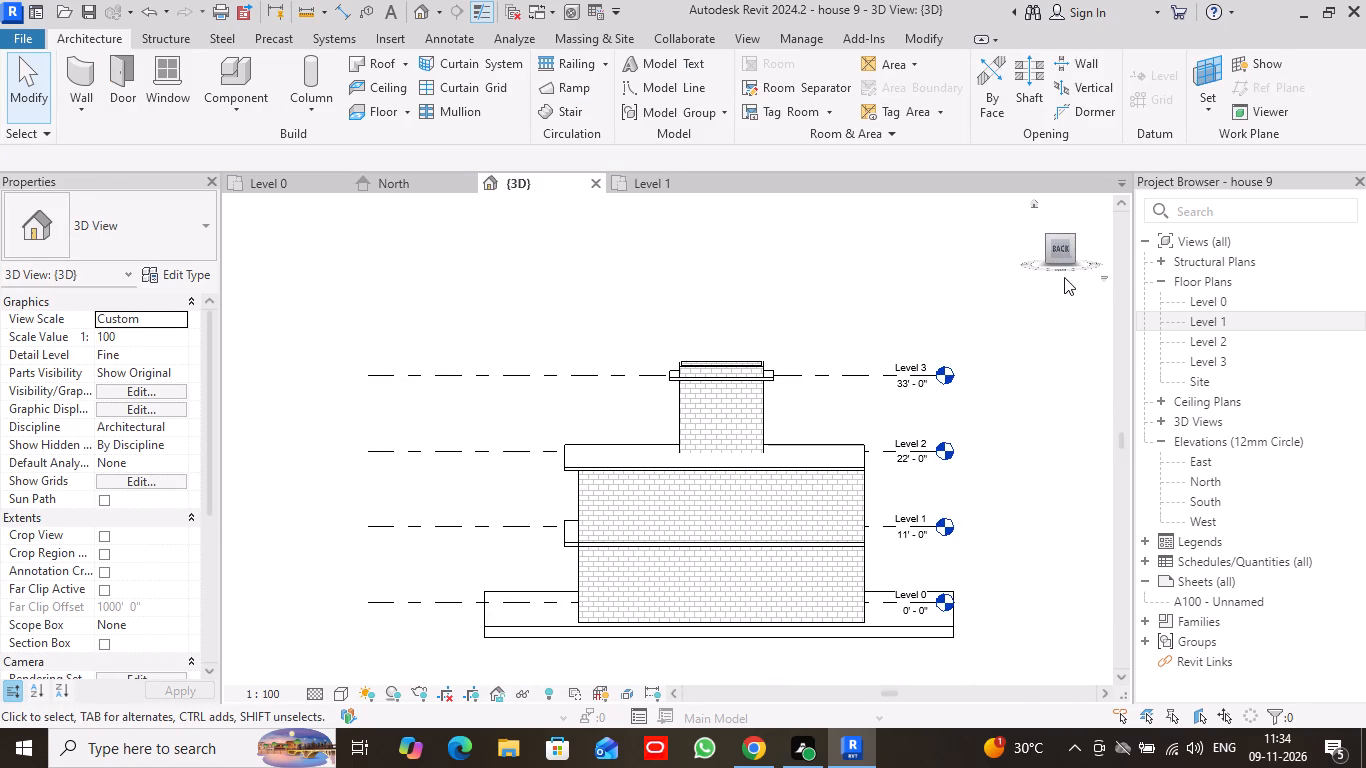
scroll(1035, 378, down, 1)
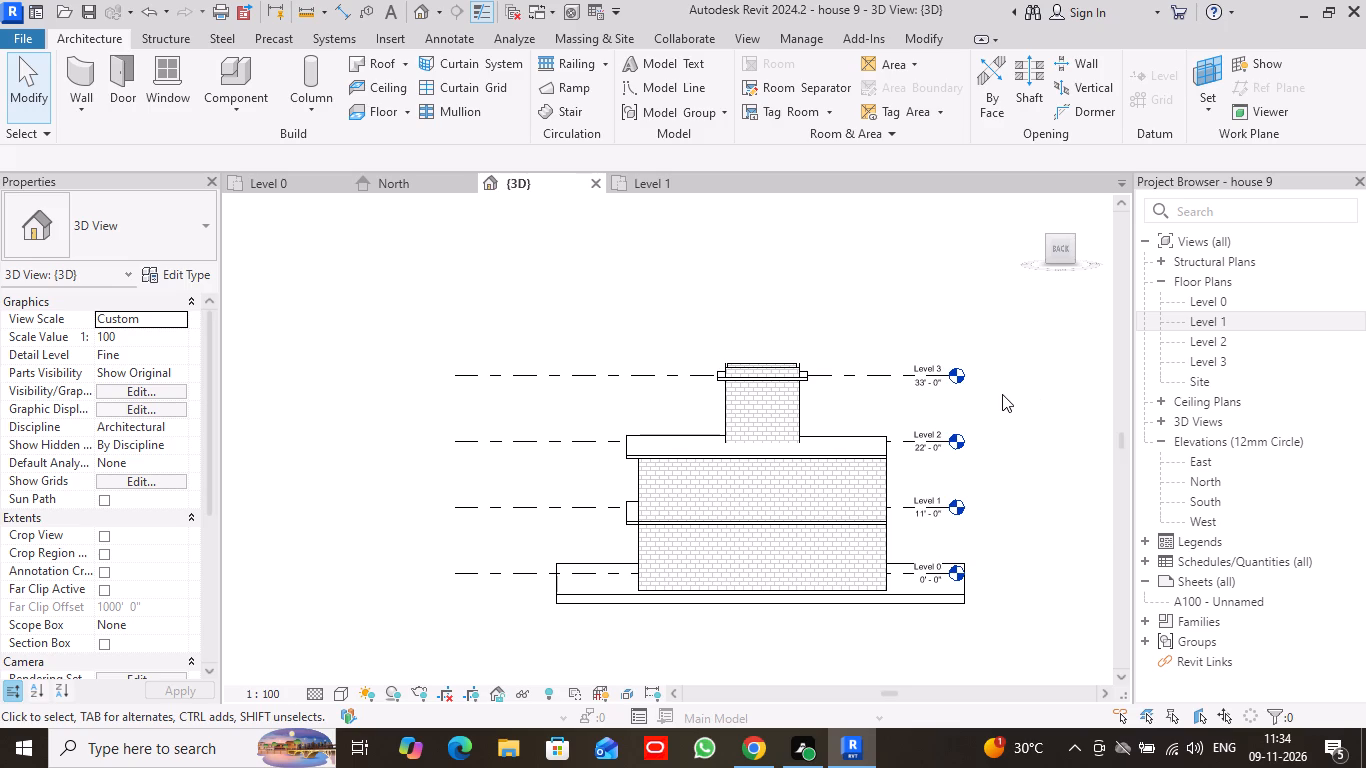
drag(1049, 235, 625, 339)
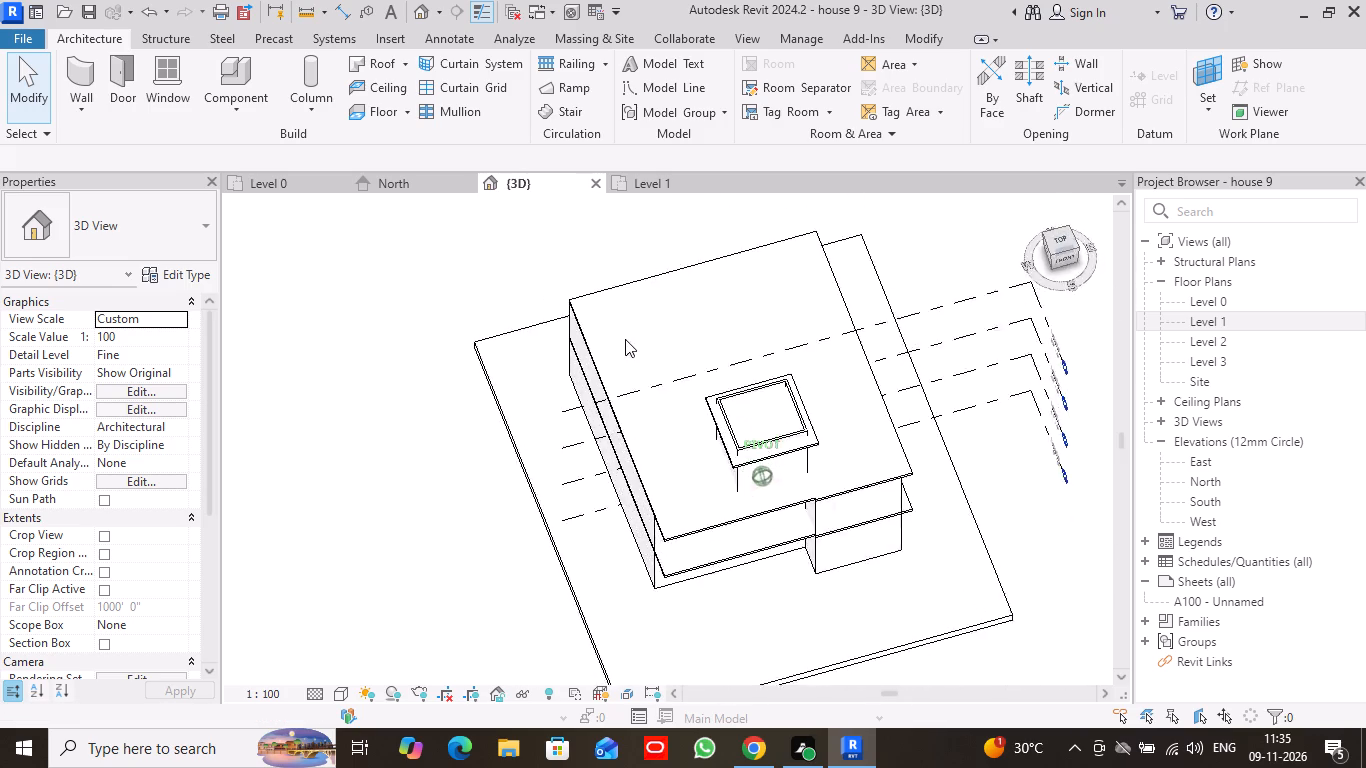
drag(625, 339, 513, 294)
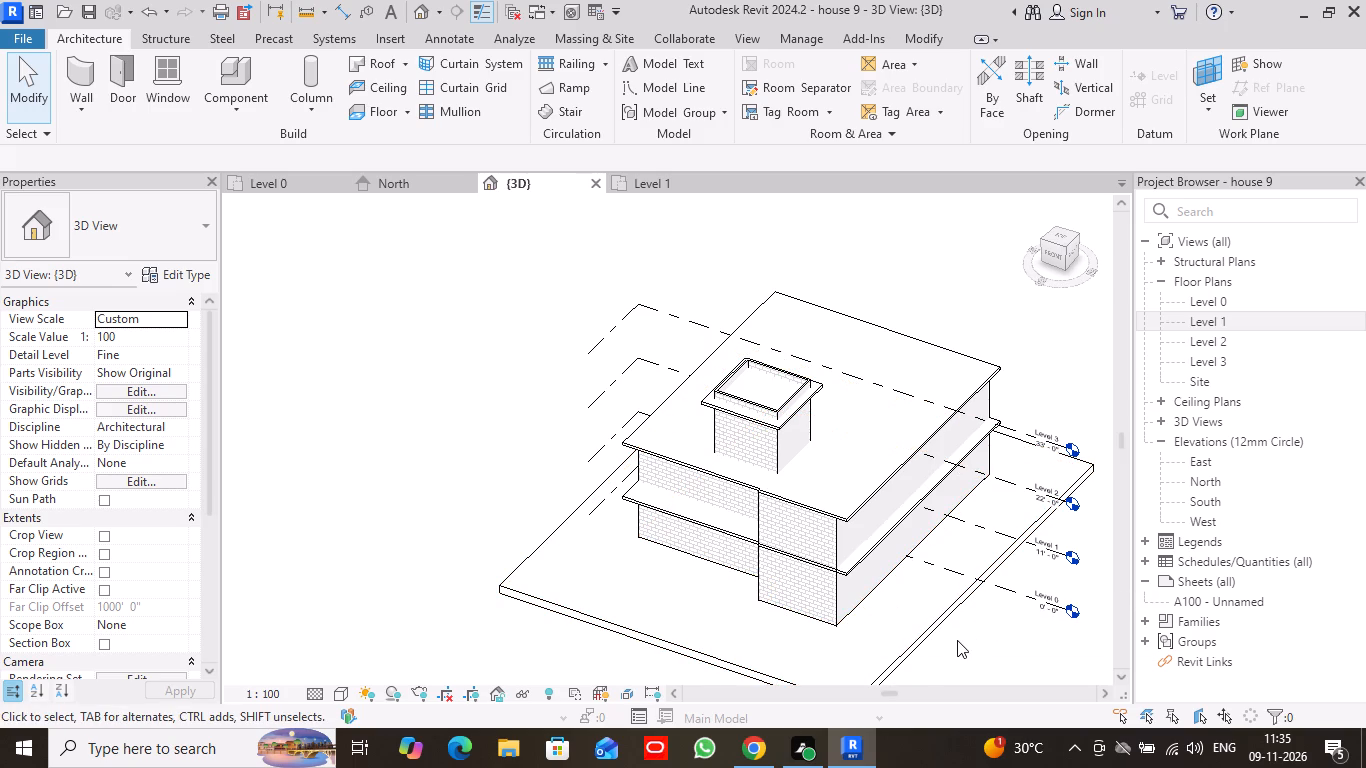
scroll(957, 640, up, 1)
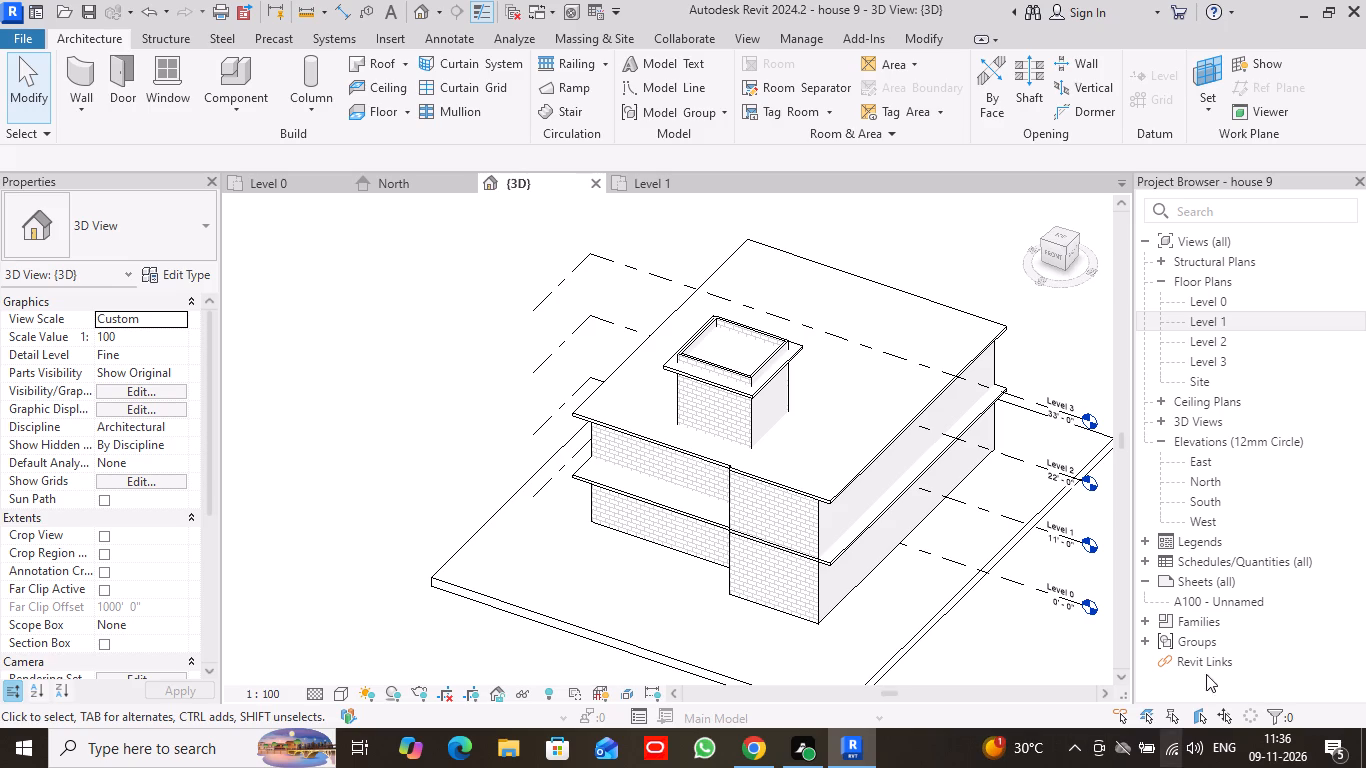
scroll(758, 321, down, 2)
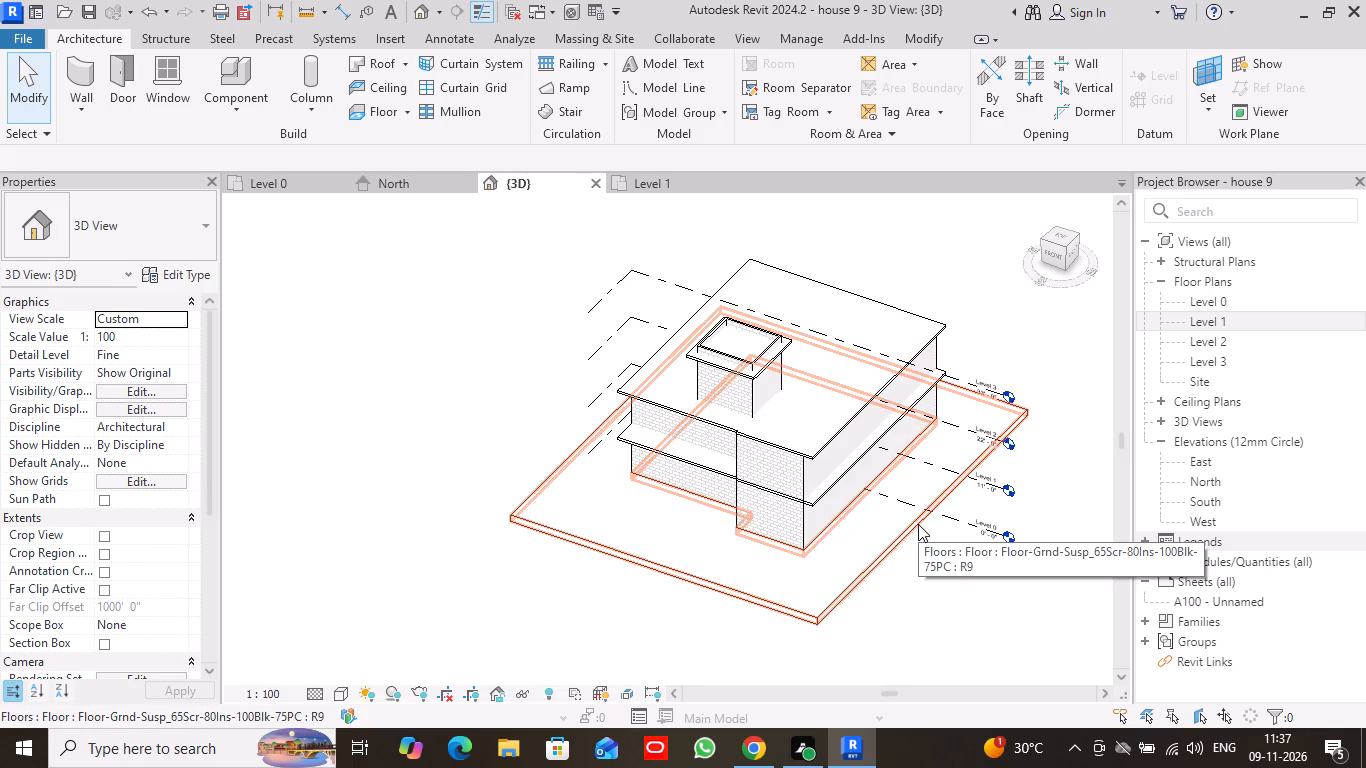
Start a new wall, dismissing the save reminder, and duplicate its basic wall type as basic wall 2.
click(85, 71)
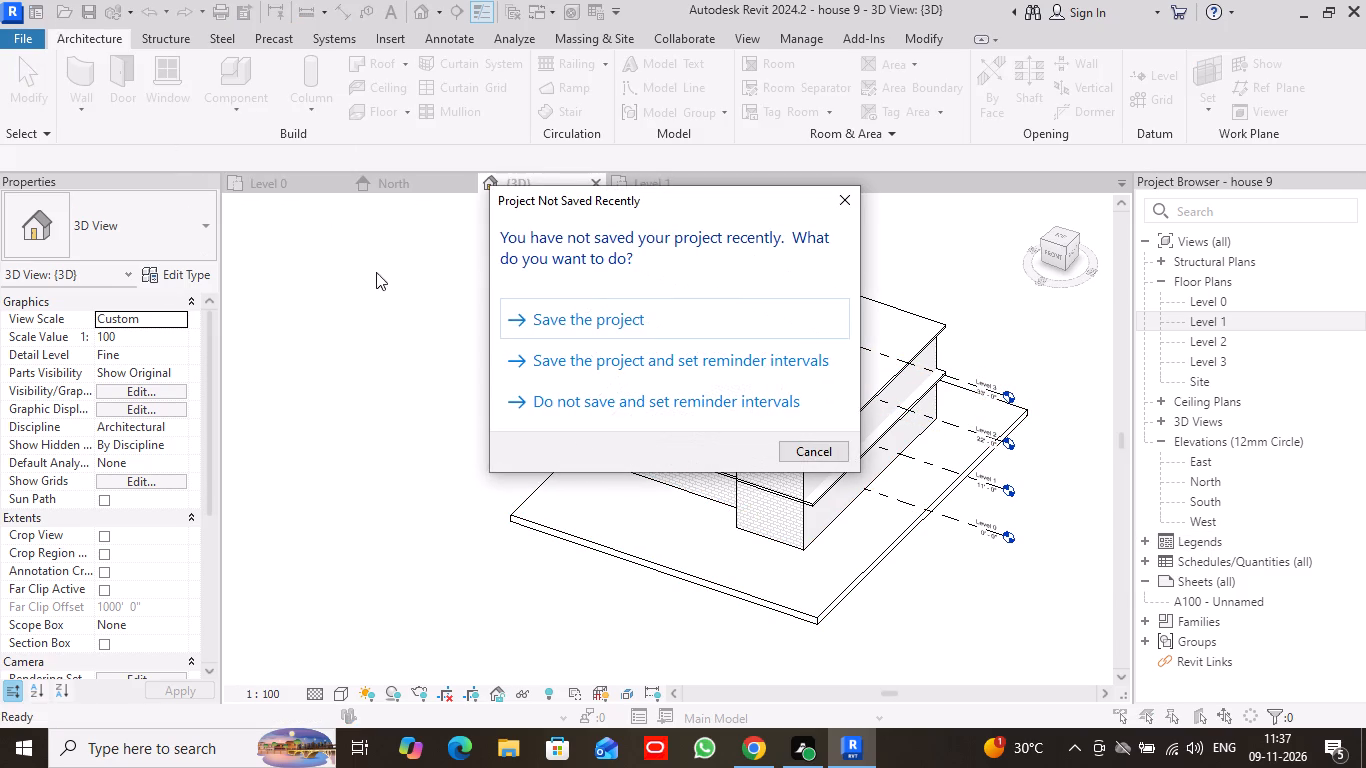
click(850, 204)
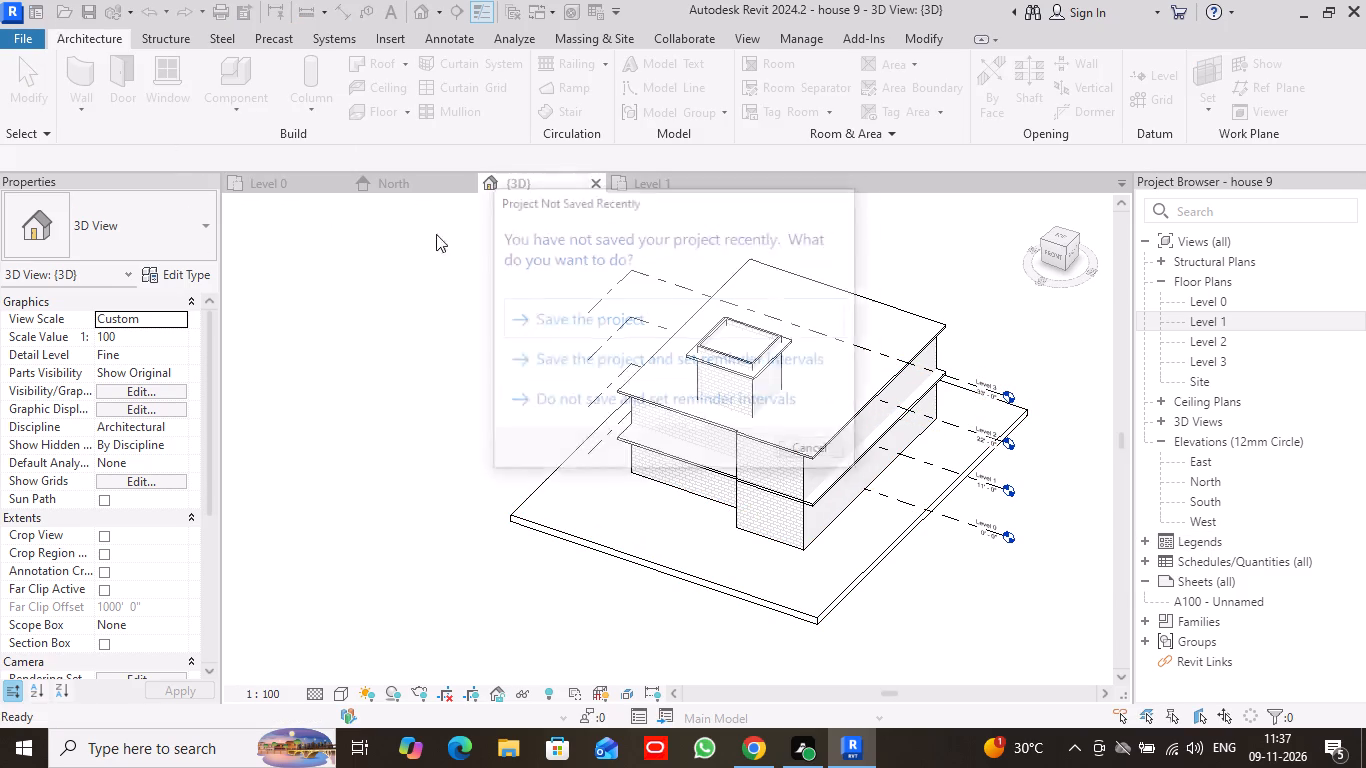
click(179, 274)
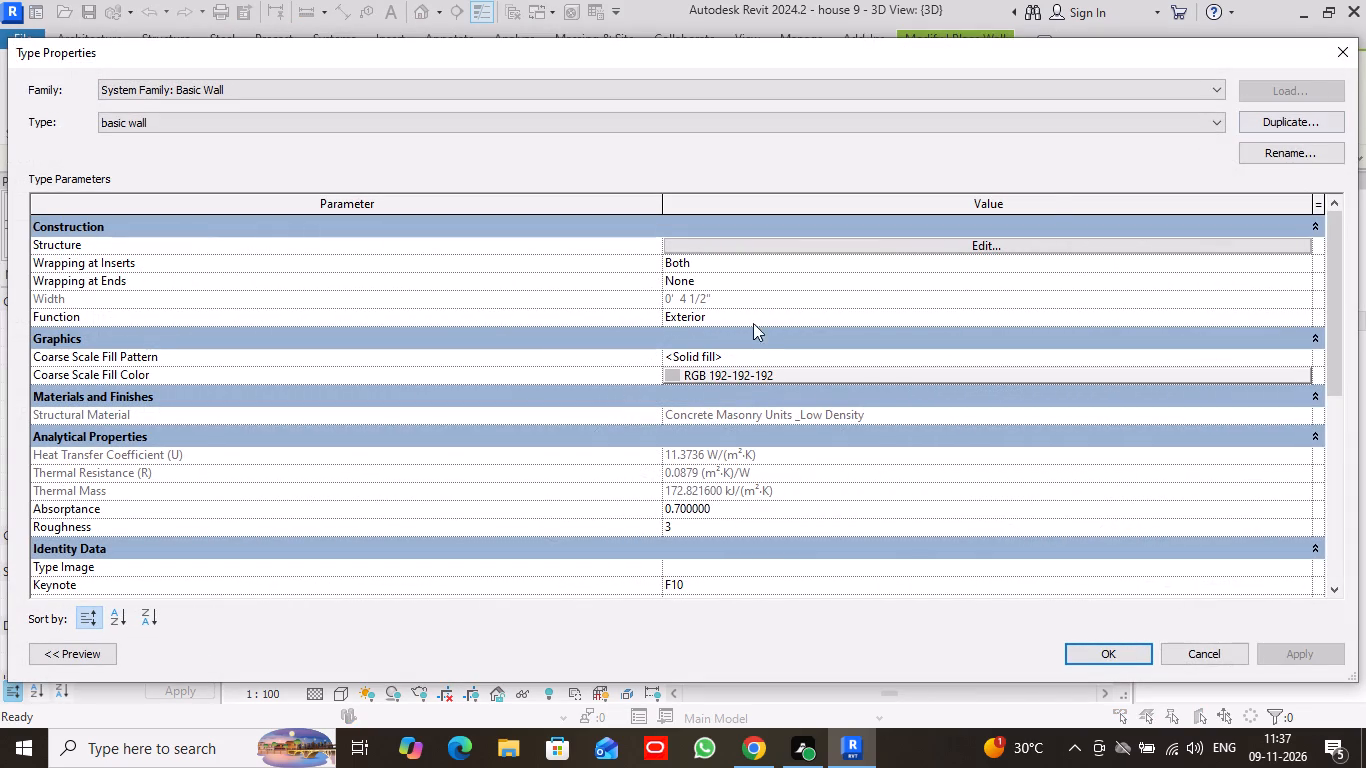
click(1273, 119)
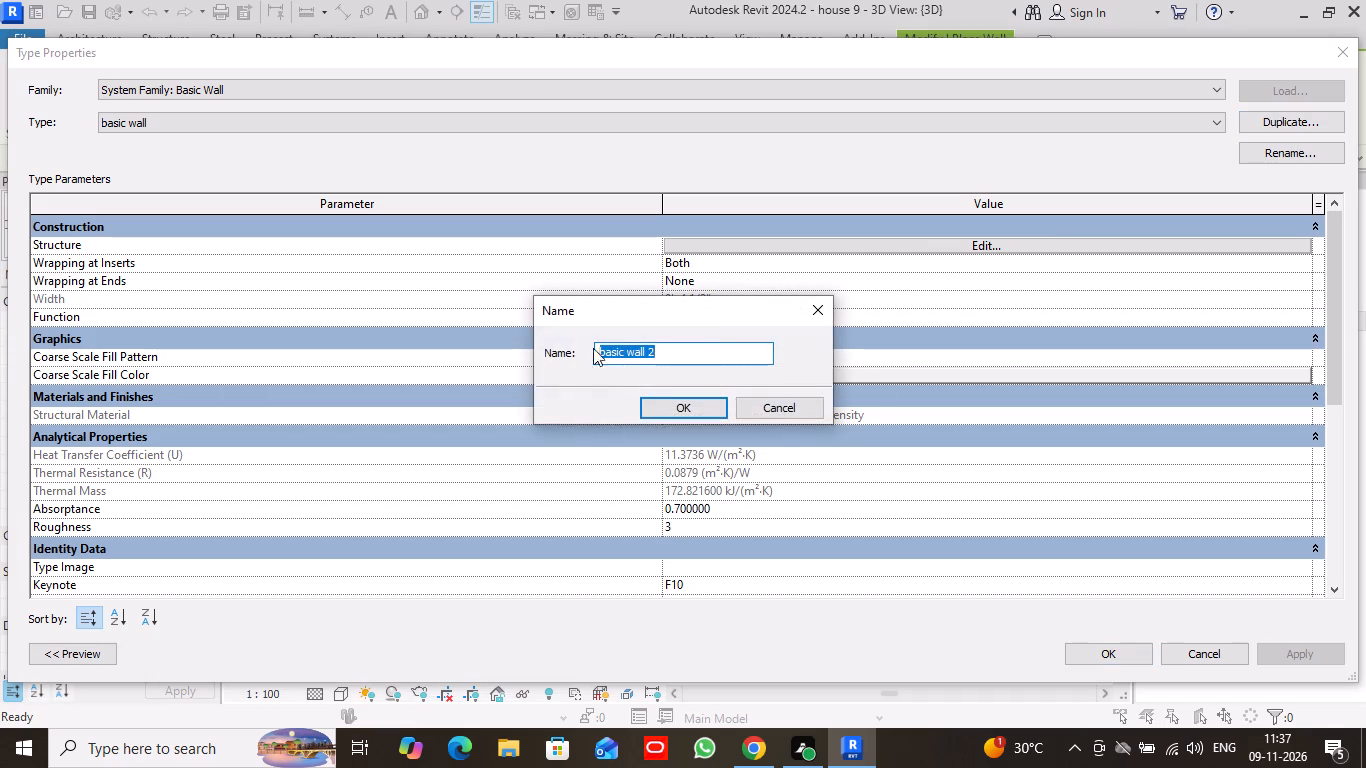
click(684, 402)
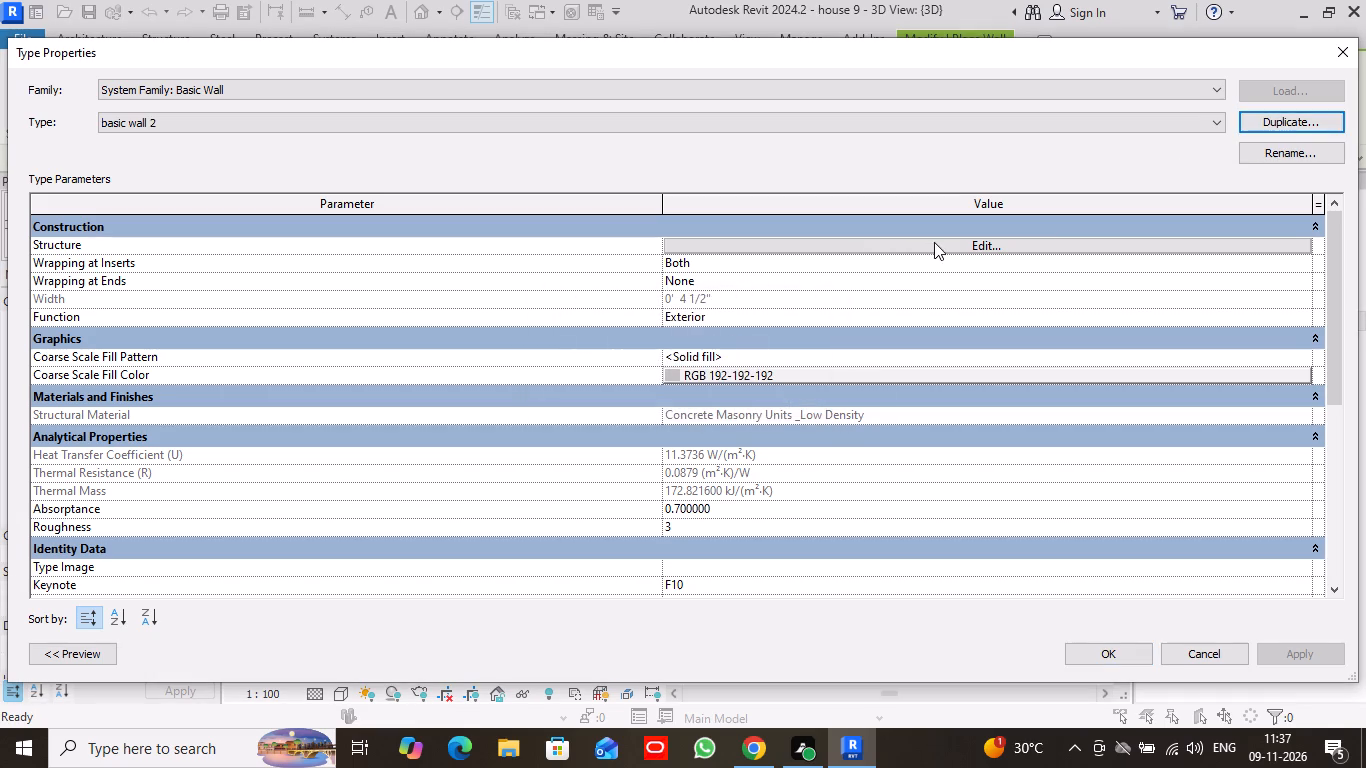
Set the structure layer thickness of the basic wall 2 type to 4' and accept the type properties.
click(934, 242)
click(669, 243)
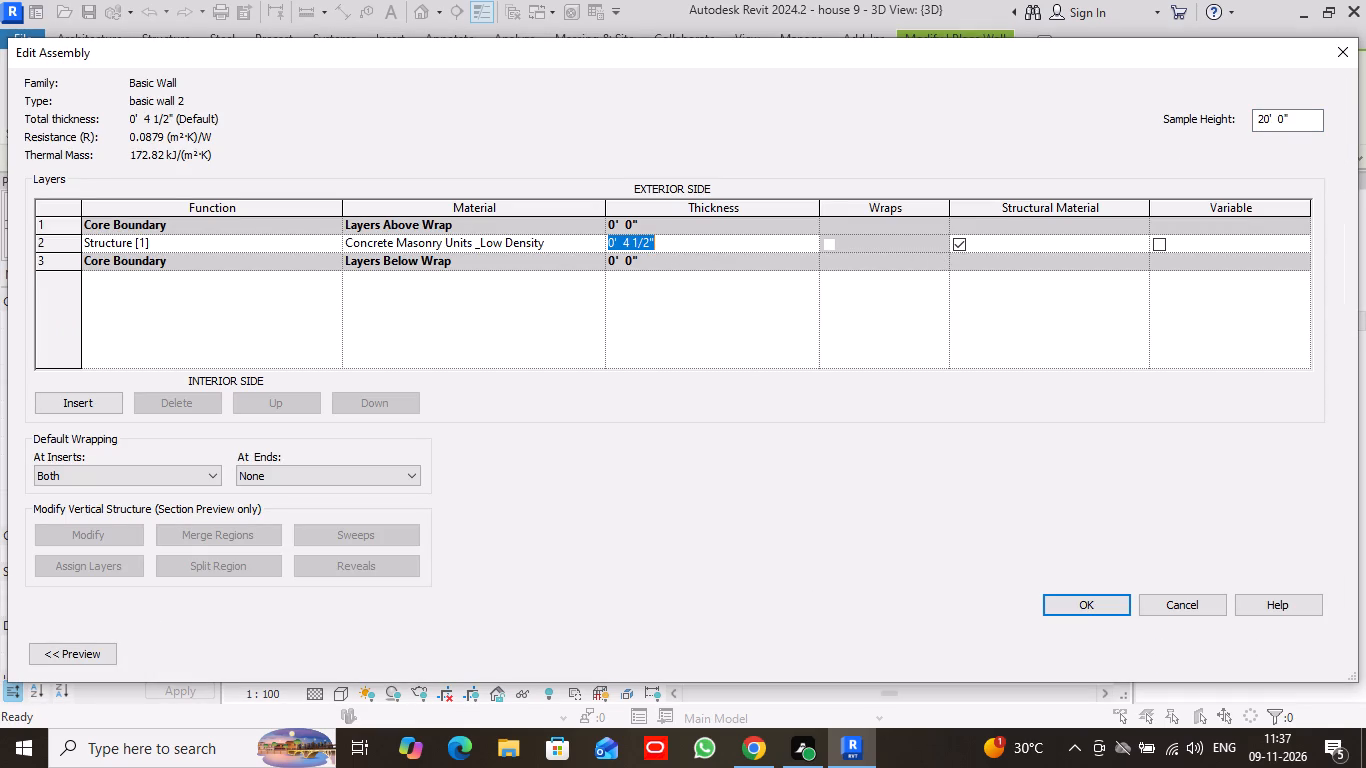
key(4)
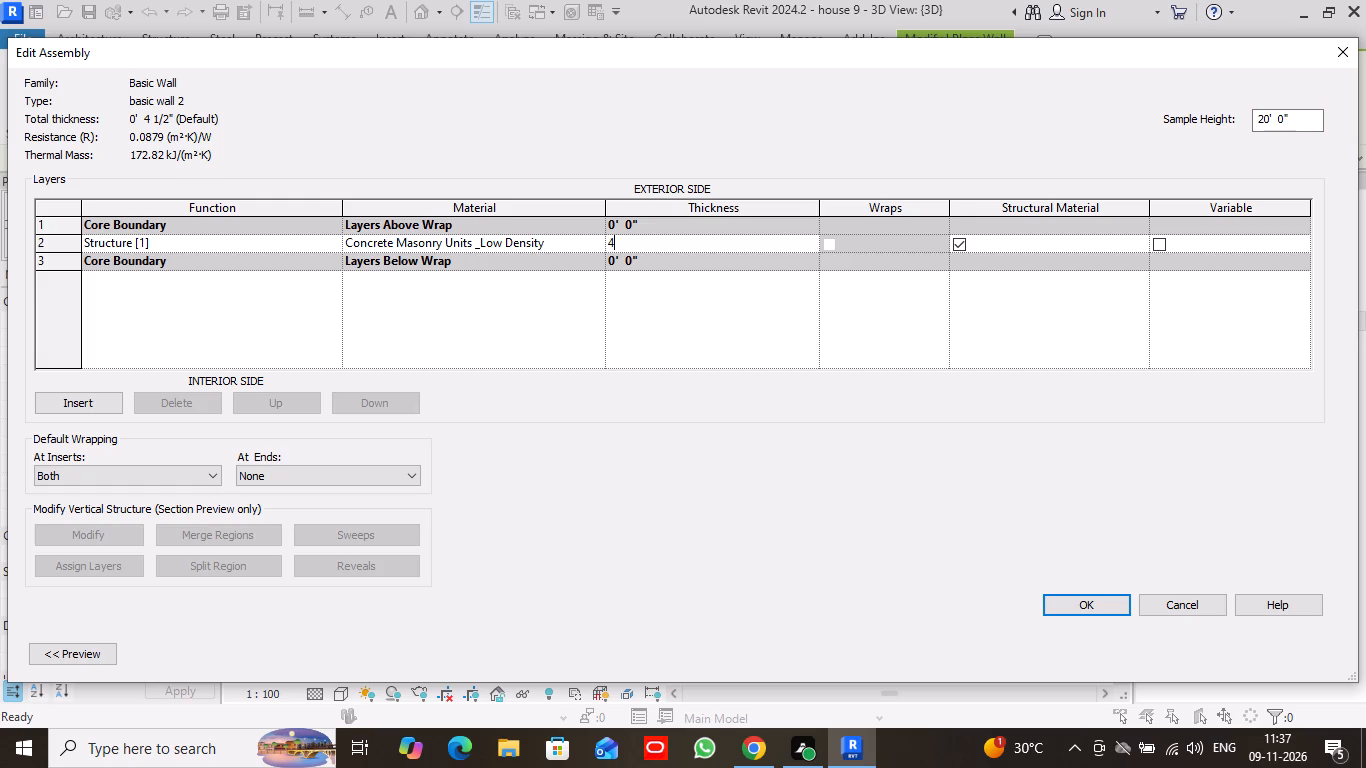
key(shift+quotedbl)
key(Return)
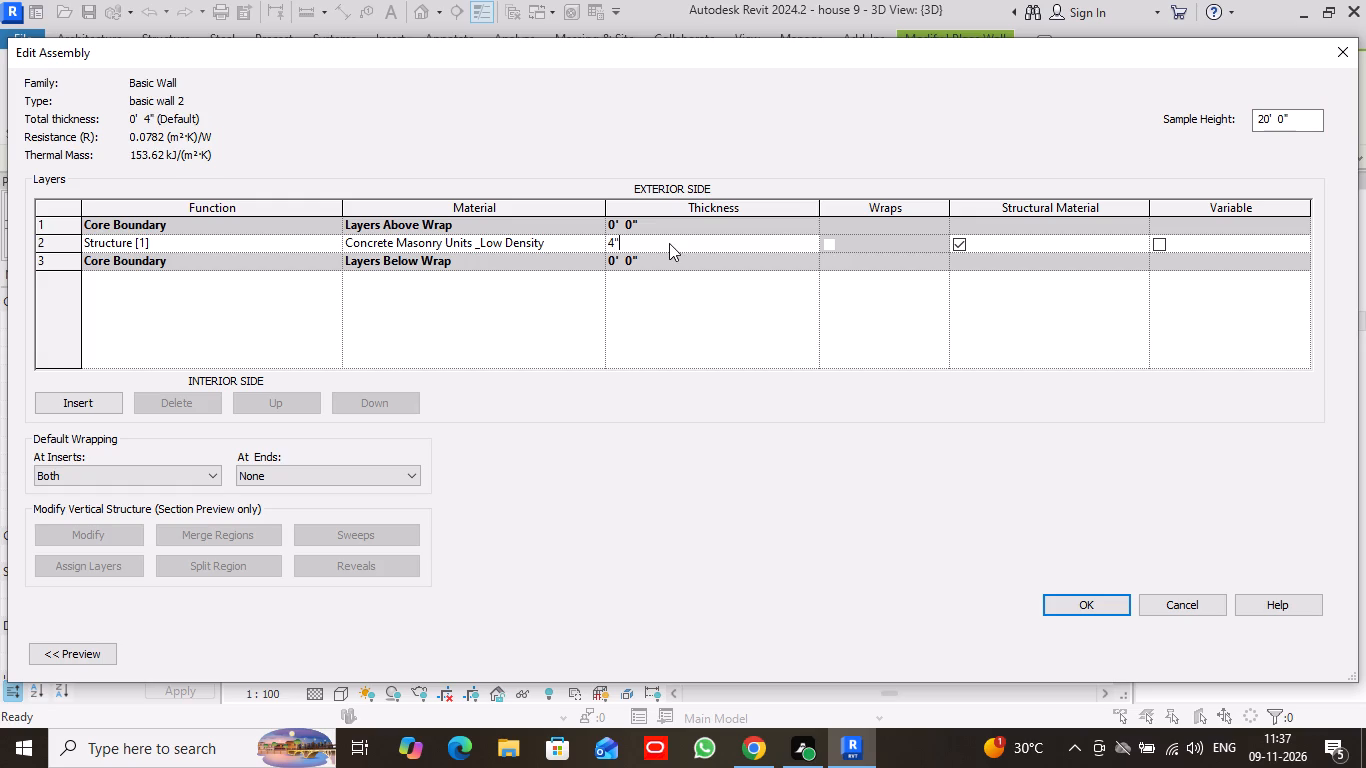
key(BackSpace)
key(BackSpace)
key(BackSpace)
key(BackSpace)
click(669, 243)
text(4')
key(Return)
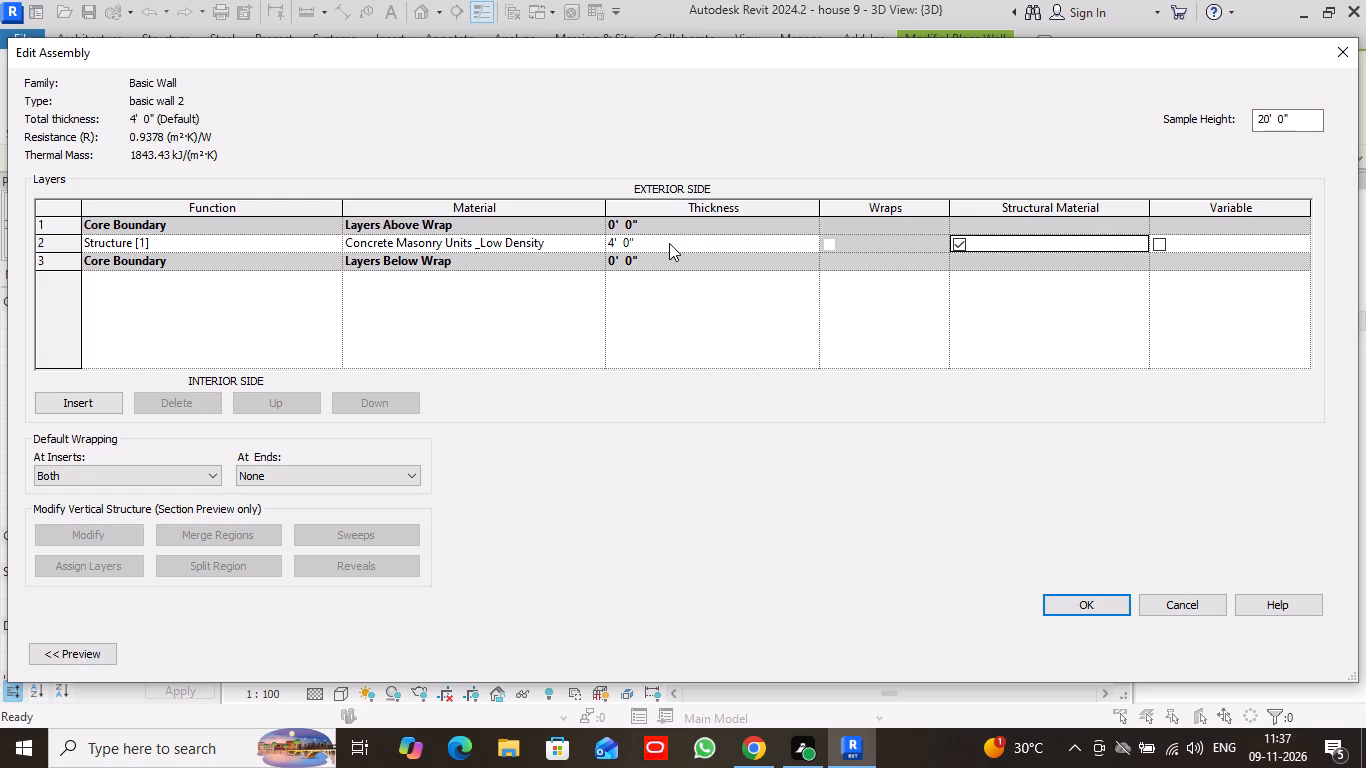
click(1110, 599)
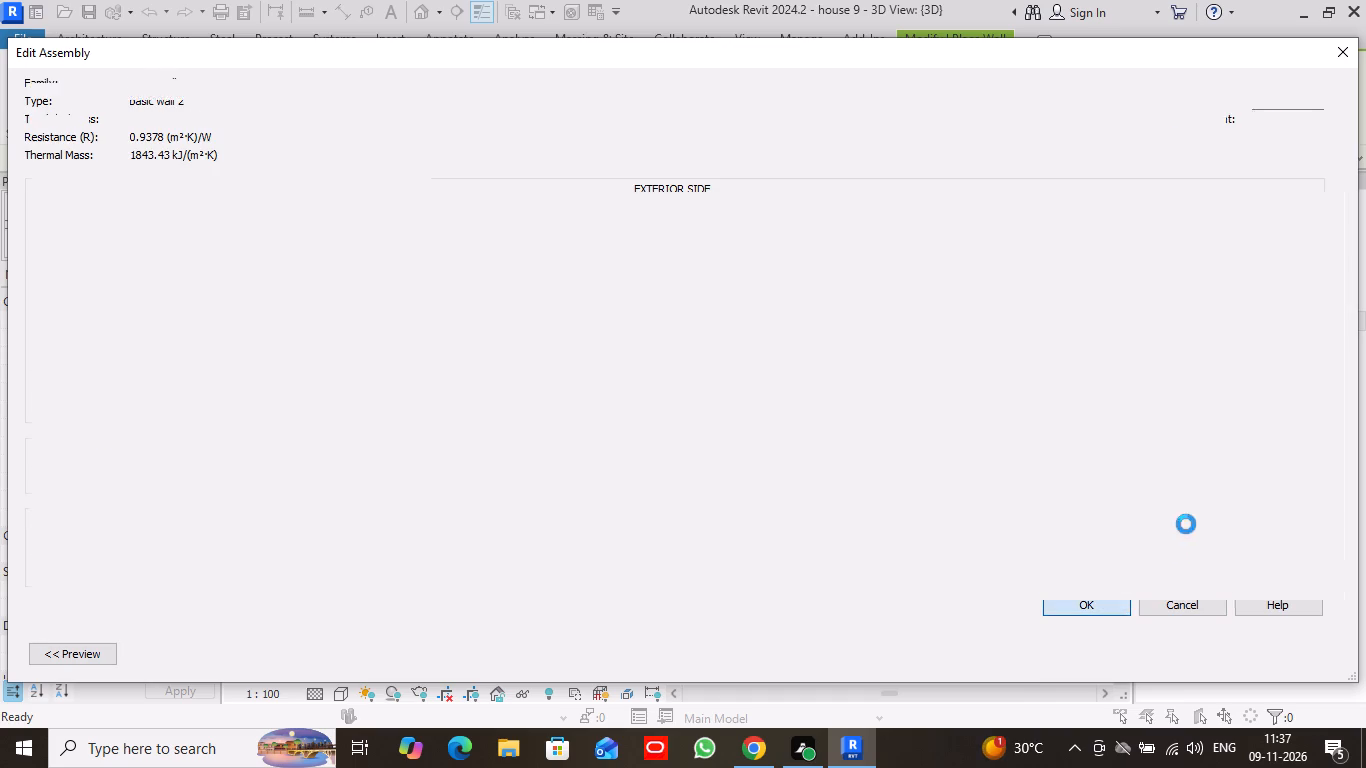
click(1092, 646)
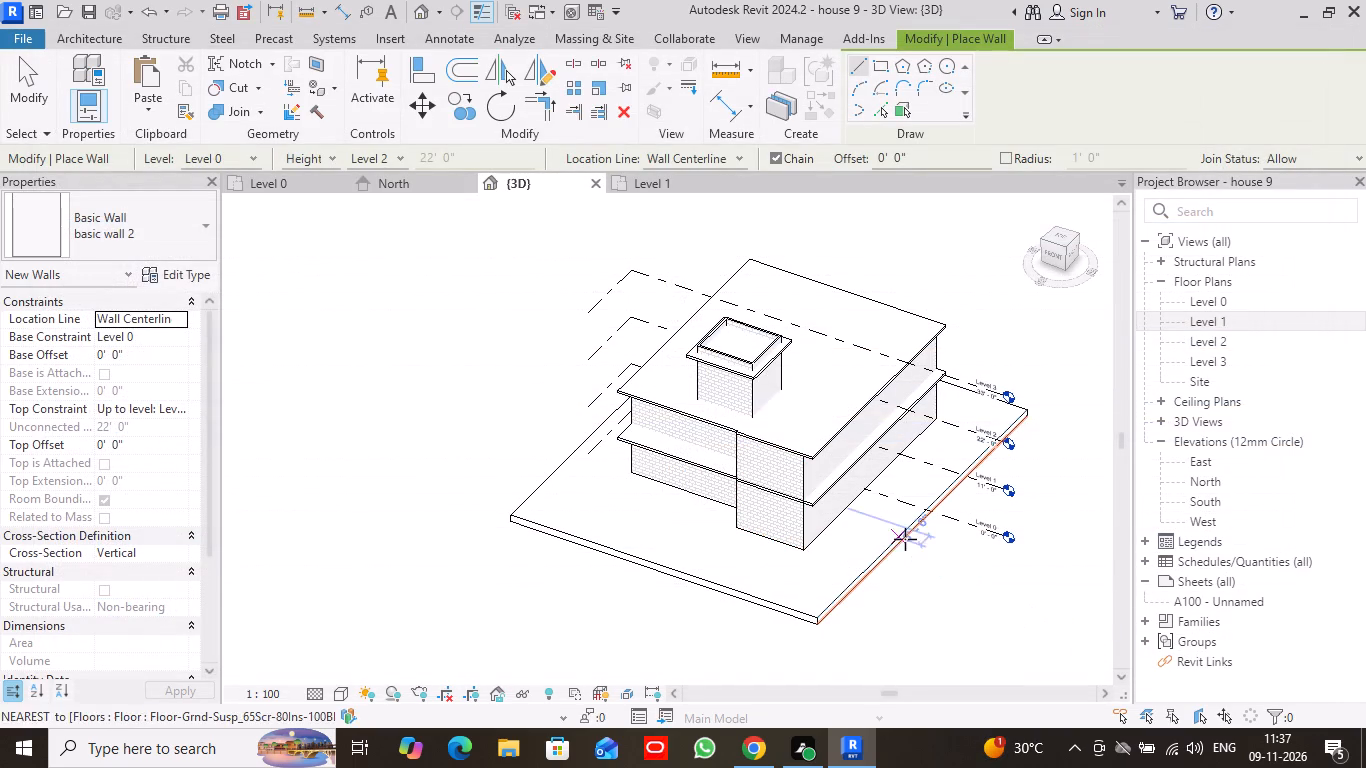
Open the Level 2 floor plan.
click(1063, 238)
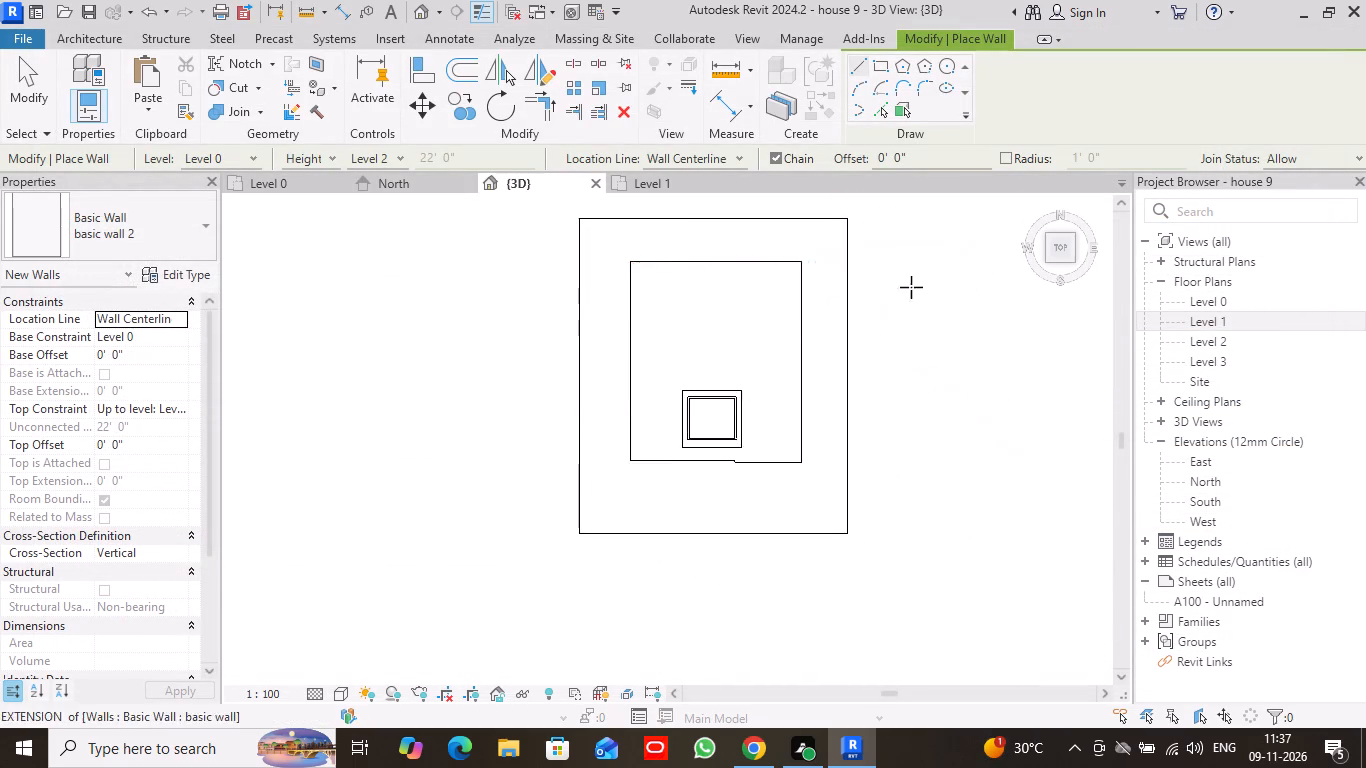
click(1226, 341)
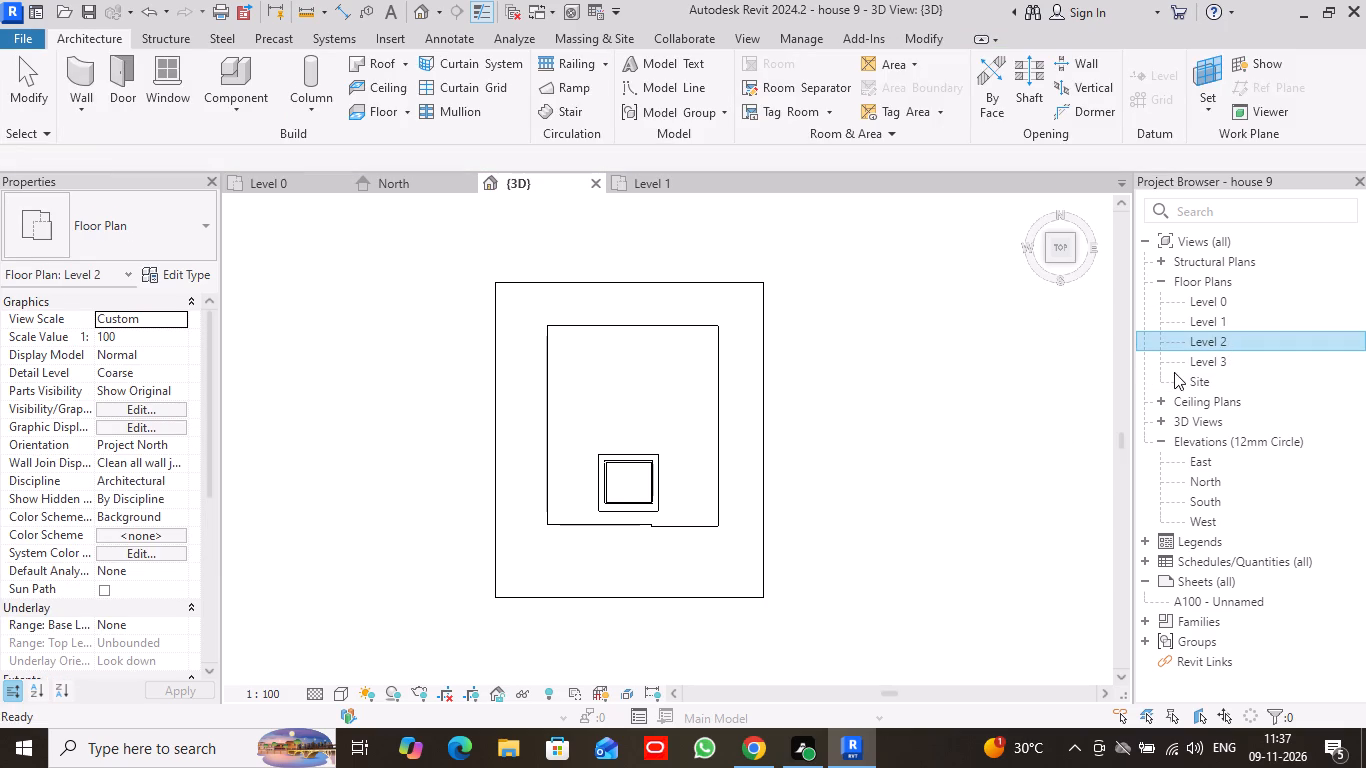
click(1221, 357)
double_click(1221, 357)
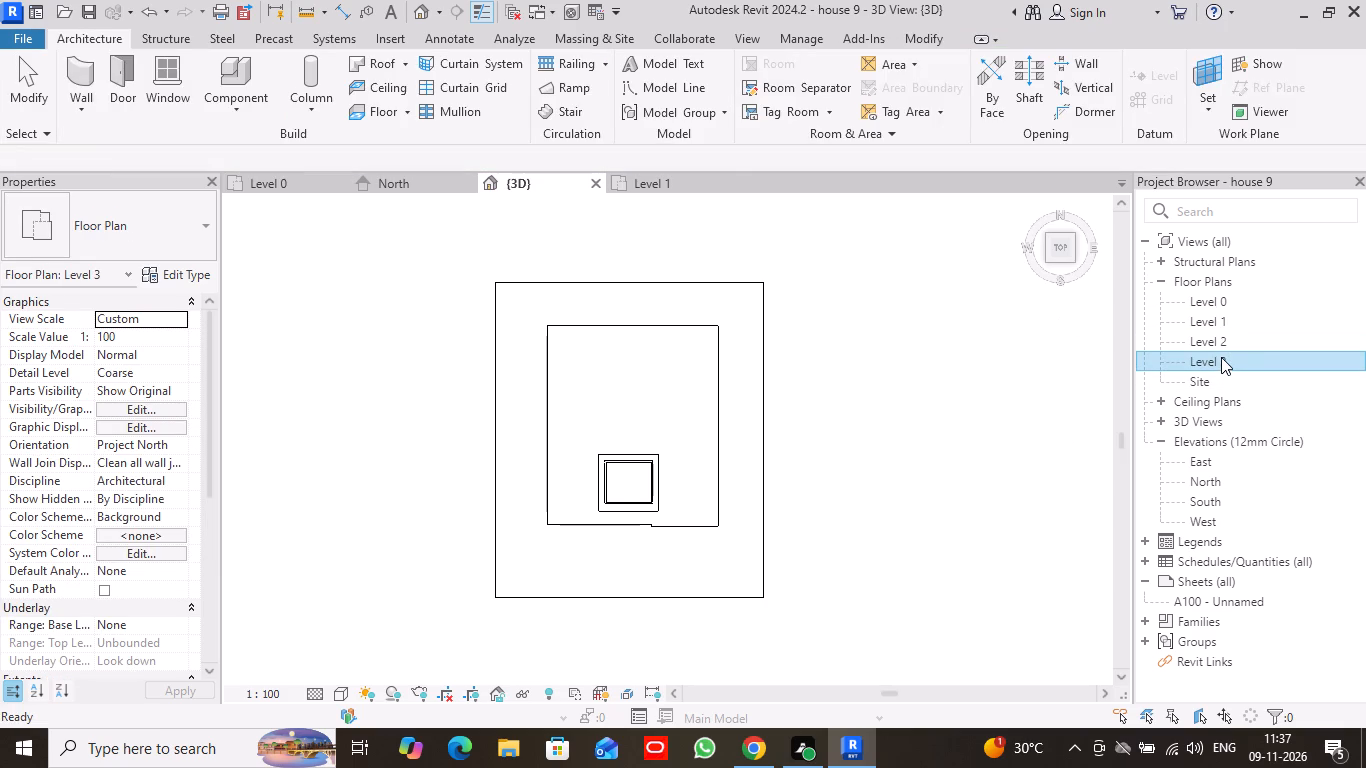
double_click(1222, 346)
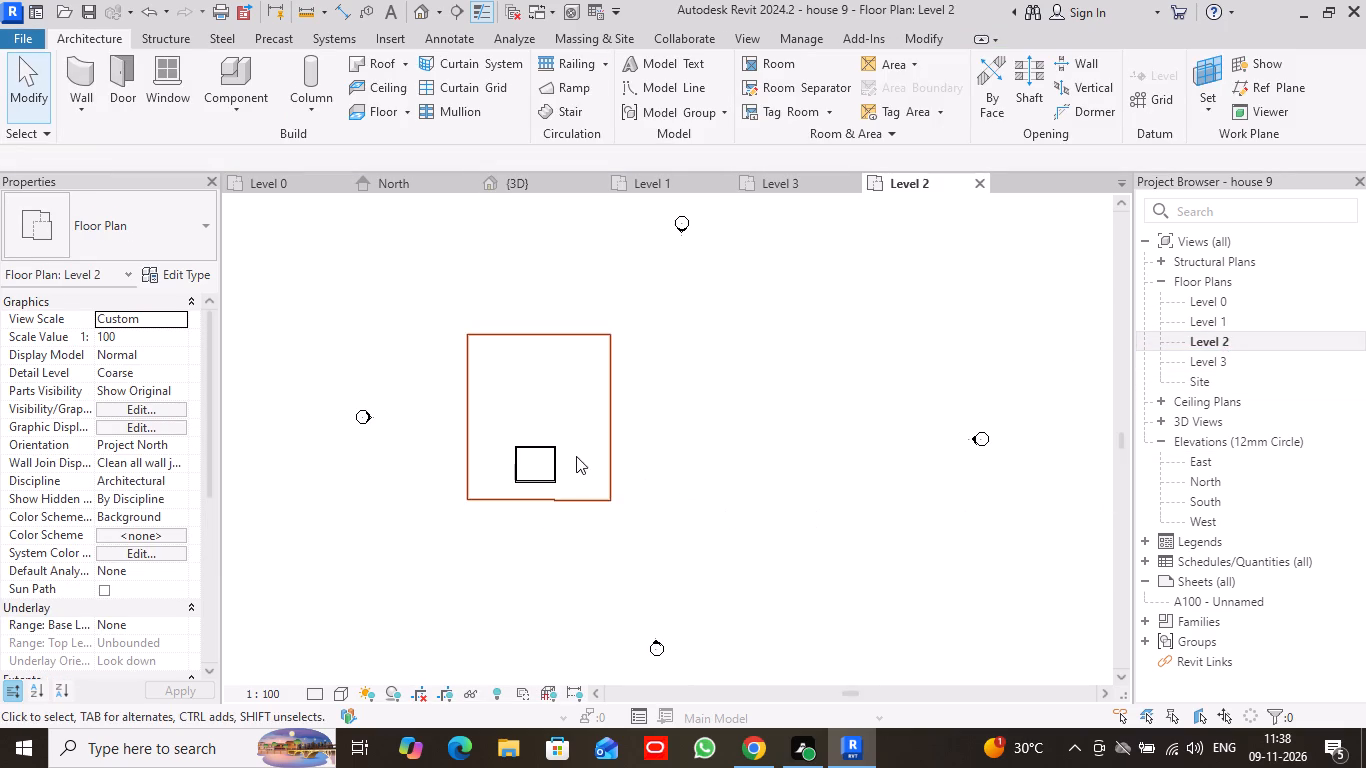
scroll(576, 456, up, 3)
middle_drag(681, 337, 776, 357)
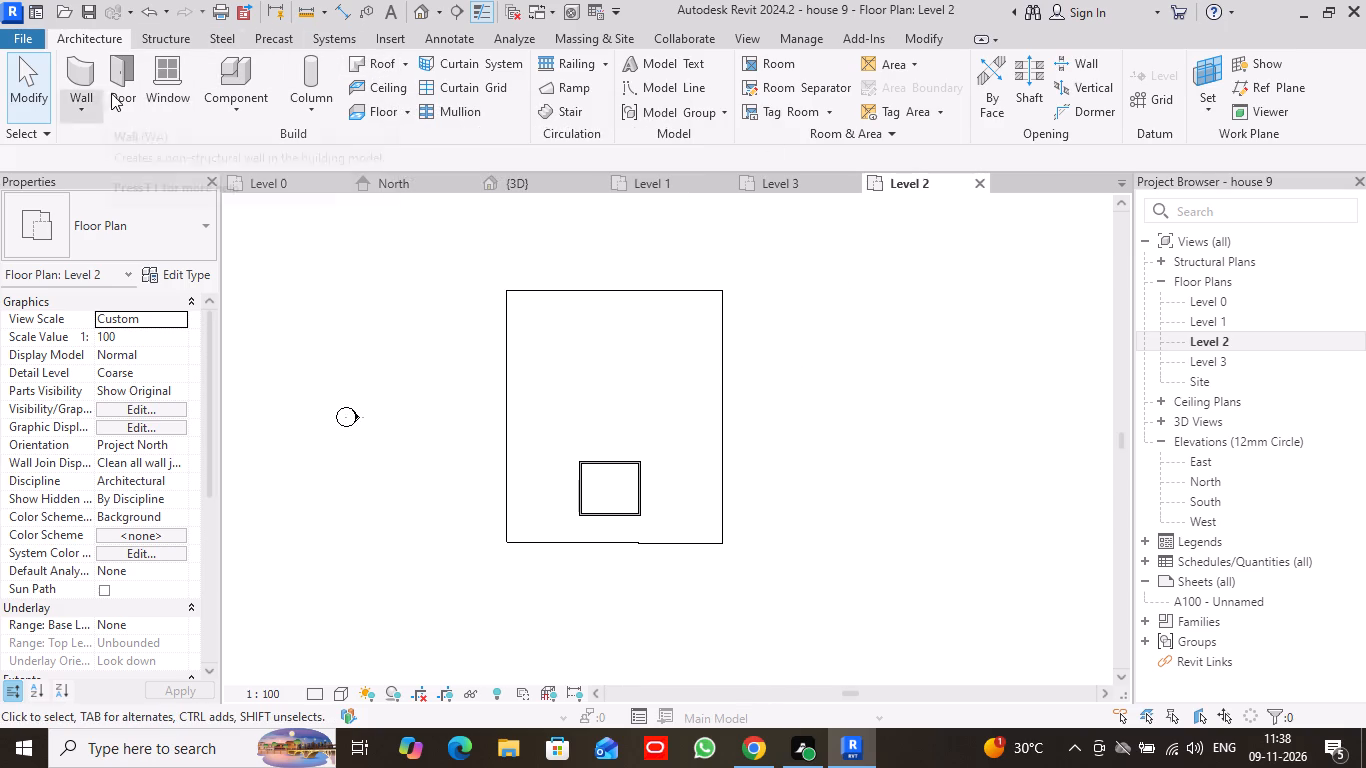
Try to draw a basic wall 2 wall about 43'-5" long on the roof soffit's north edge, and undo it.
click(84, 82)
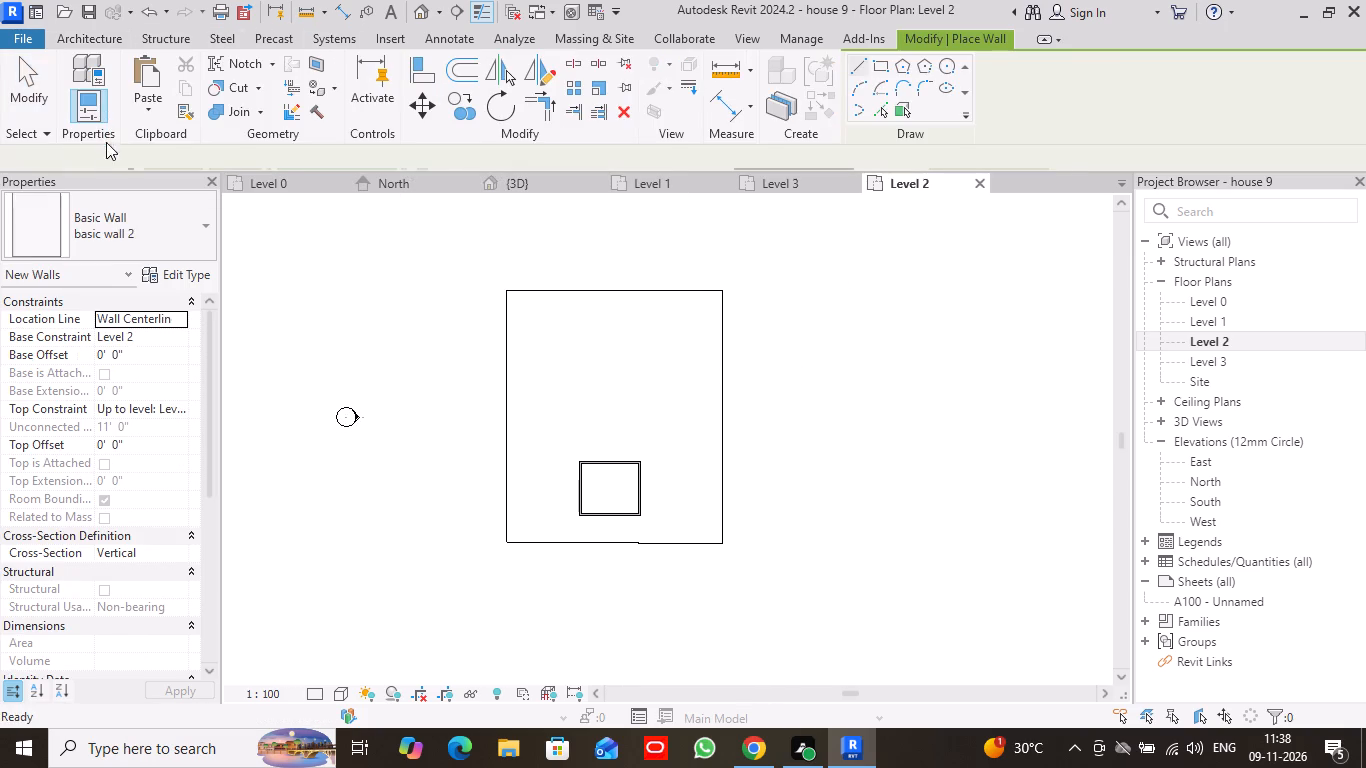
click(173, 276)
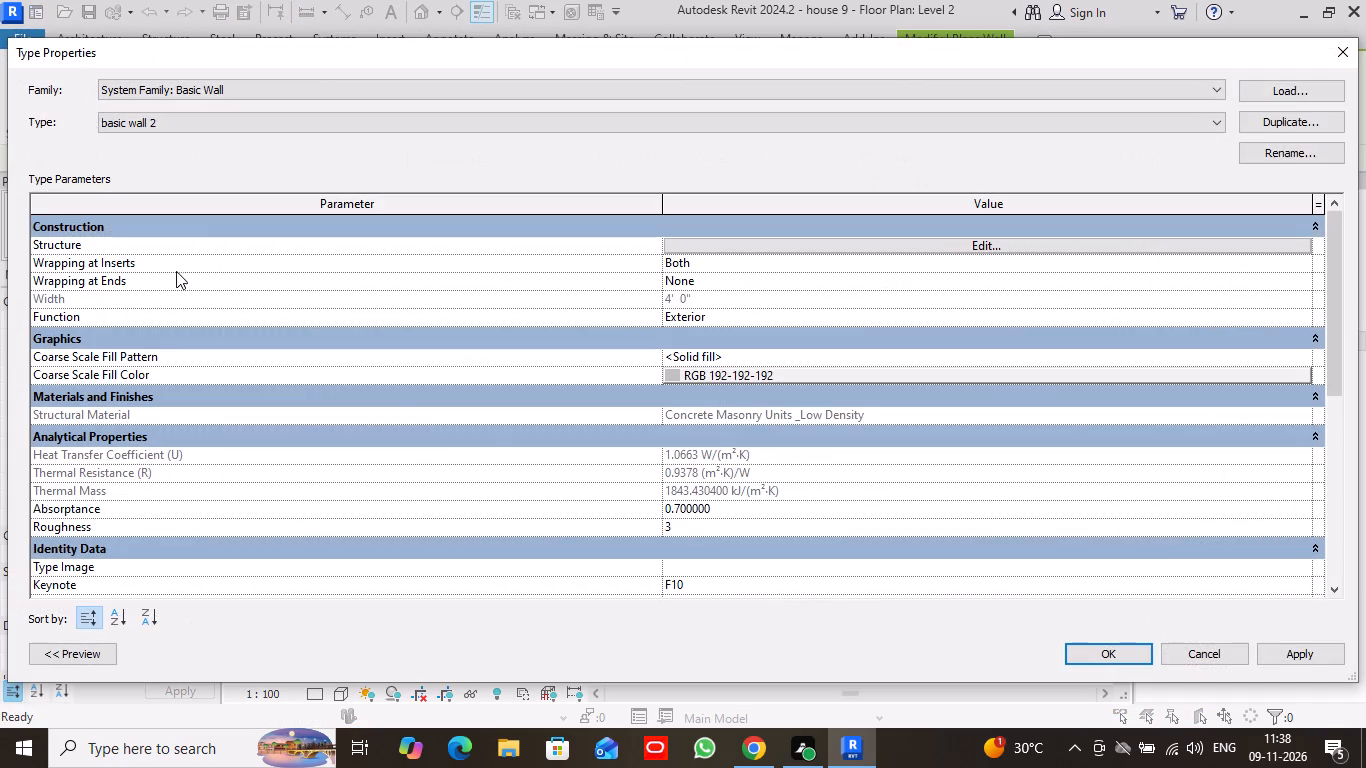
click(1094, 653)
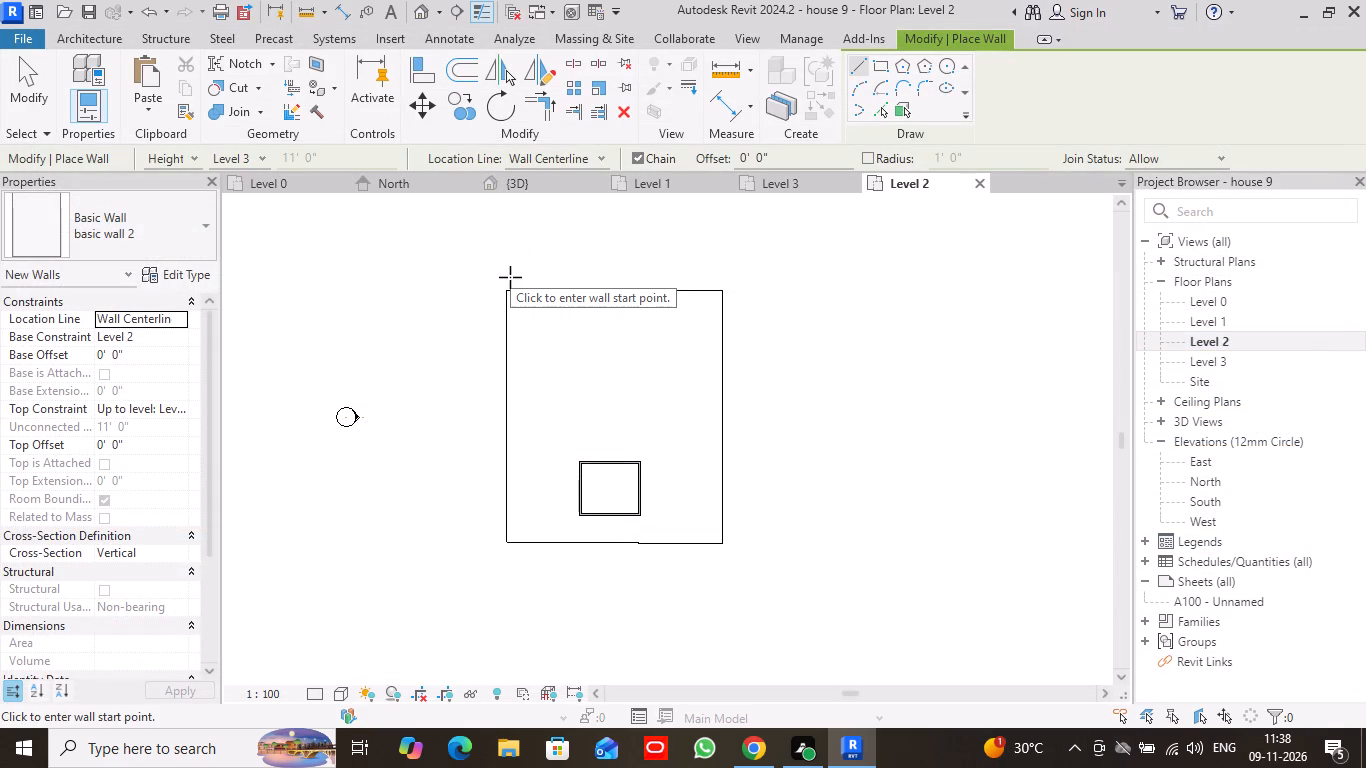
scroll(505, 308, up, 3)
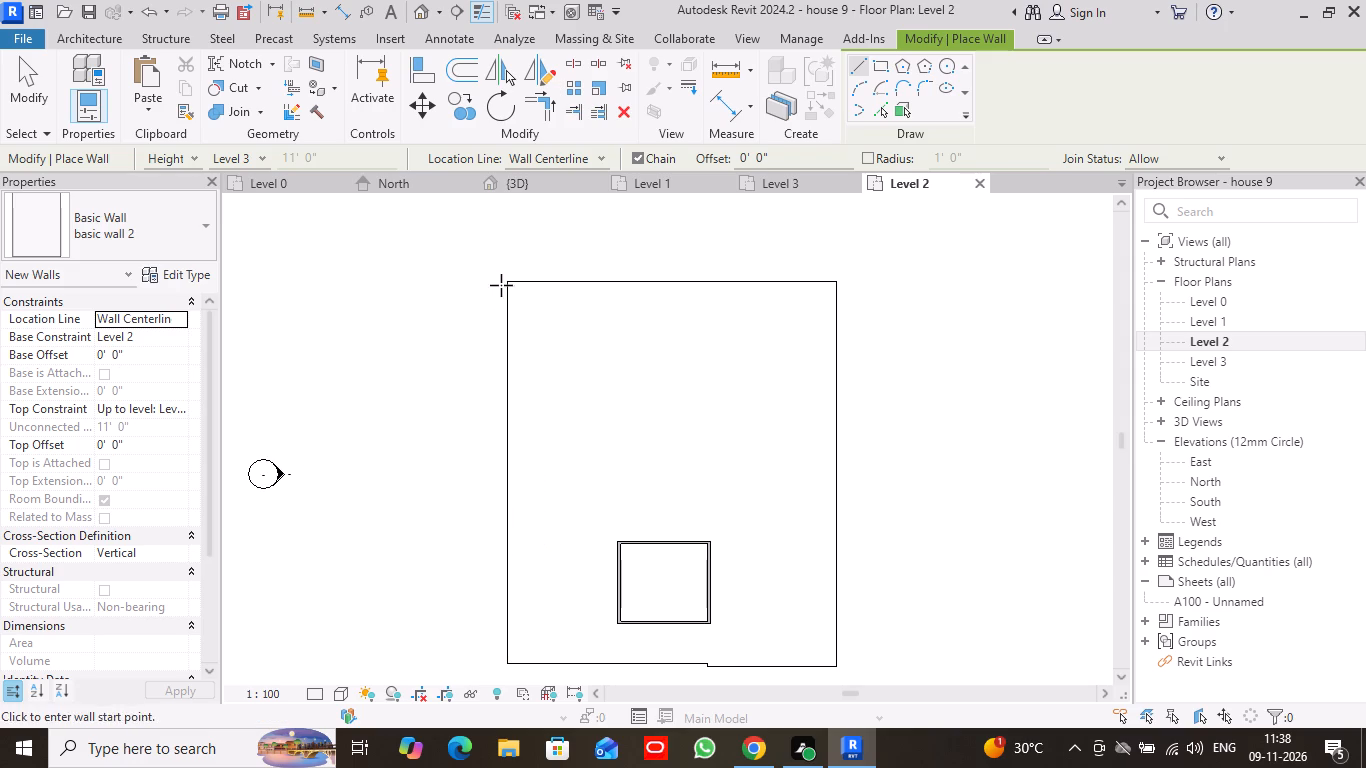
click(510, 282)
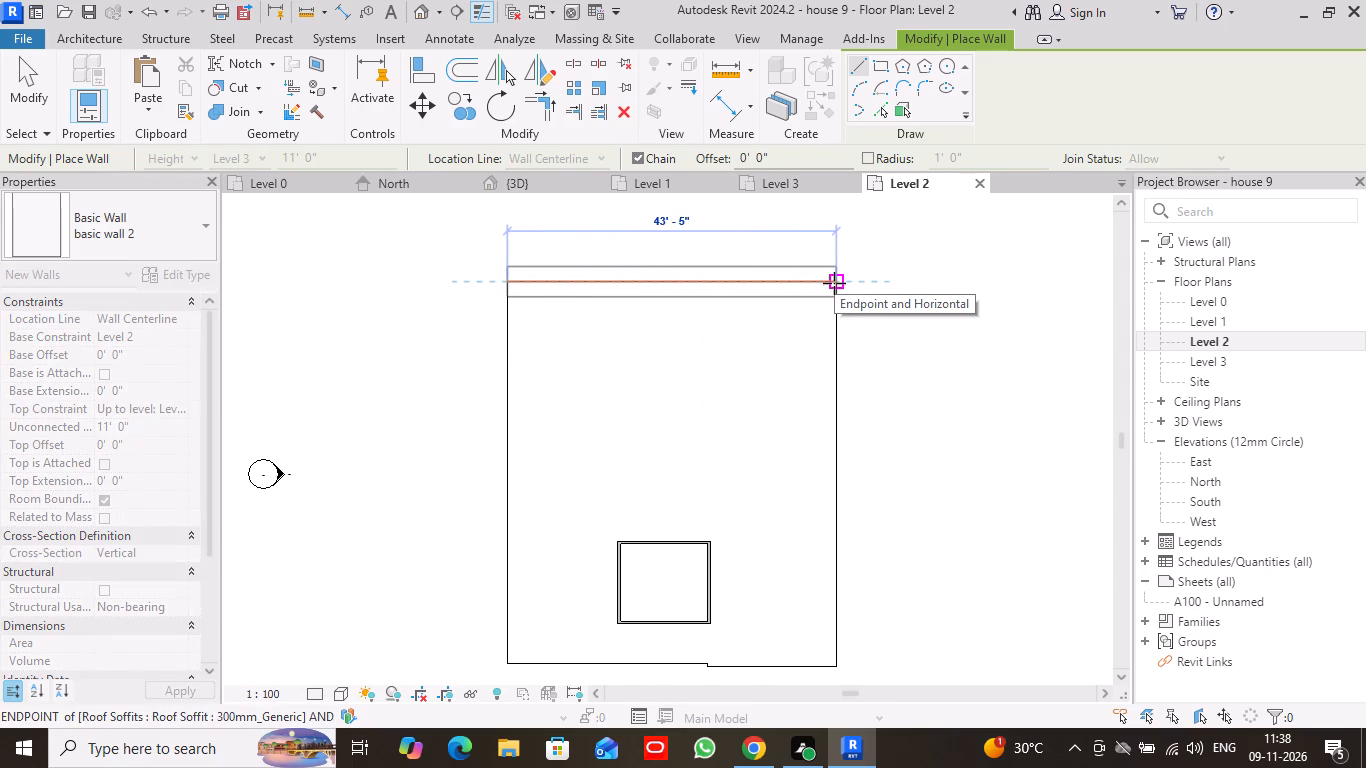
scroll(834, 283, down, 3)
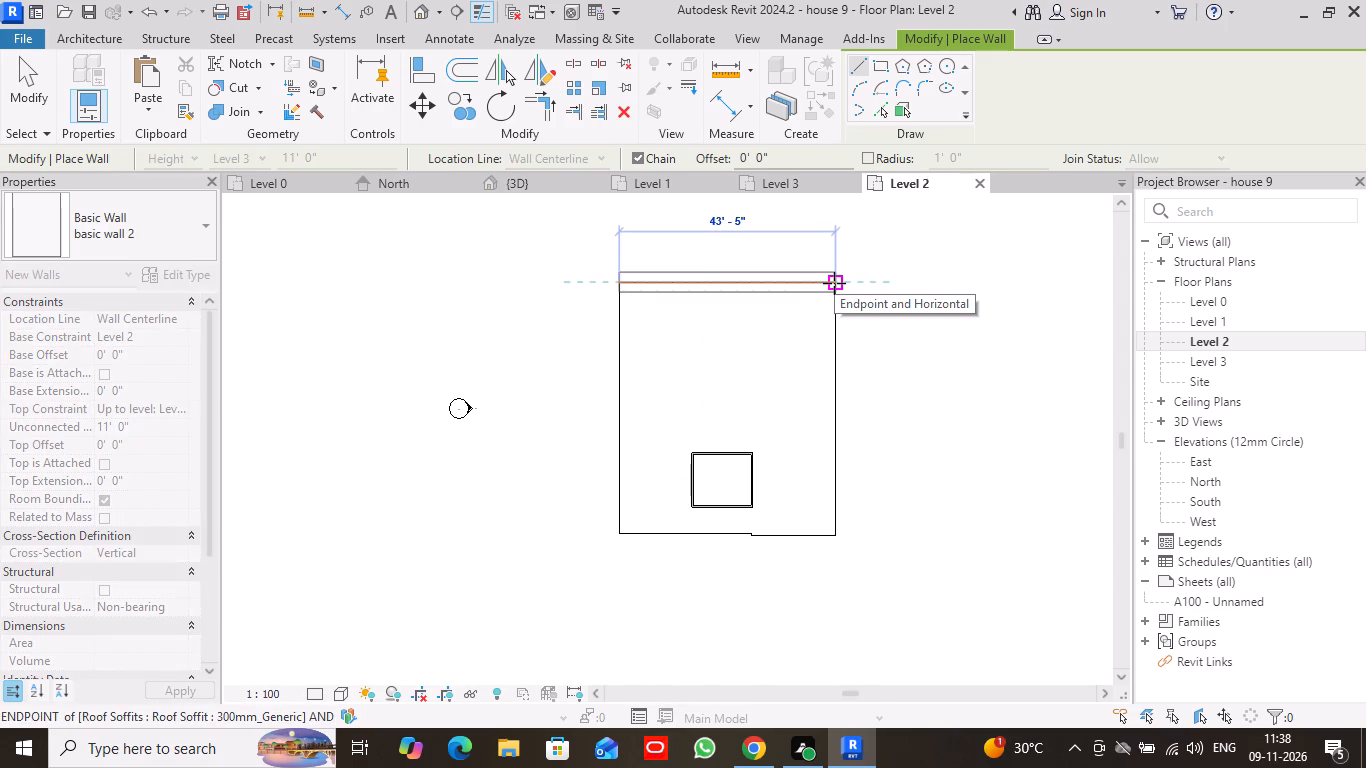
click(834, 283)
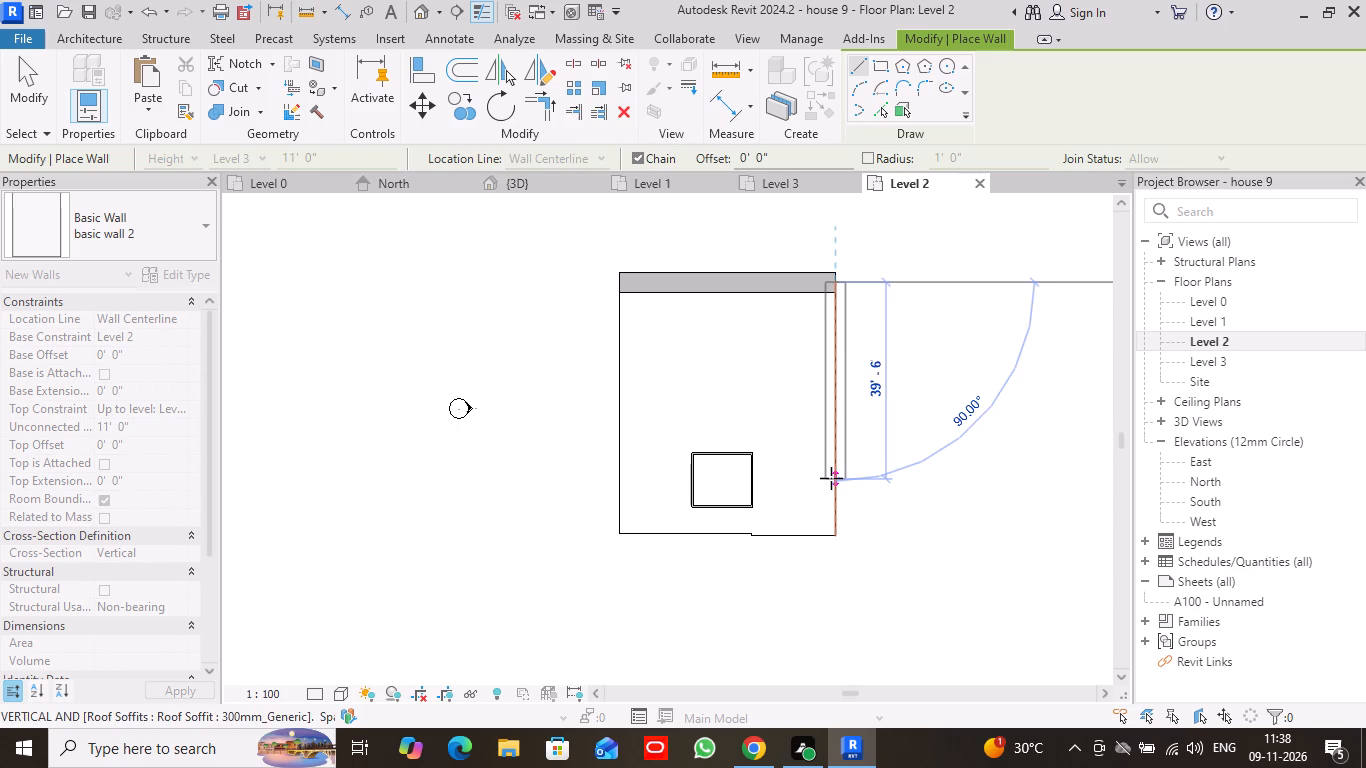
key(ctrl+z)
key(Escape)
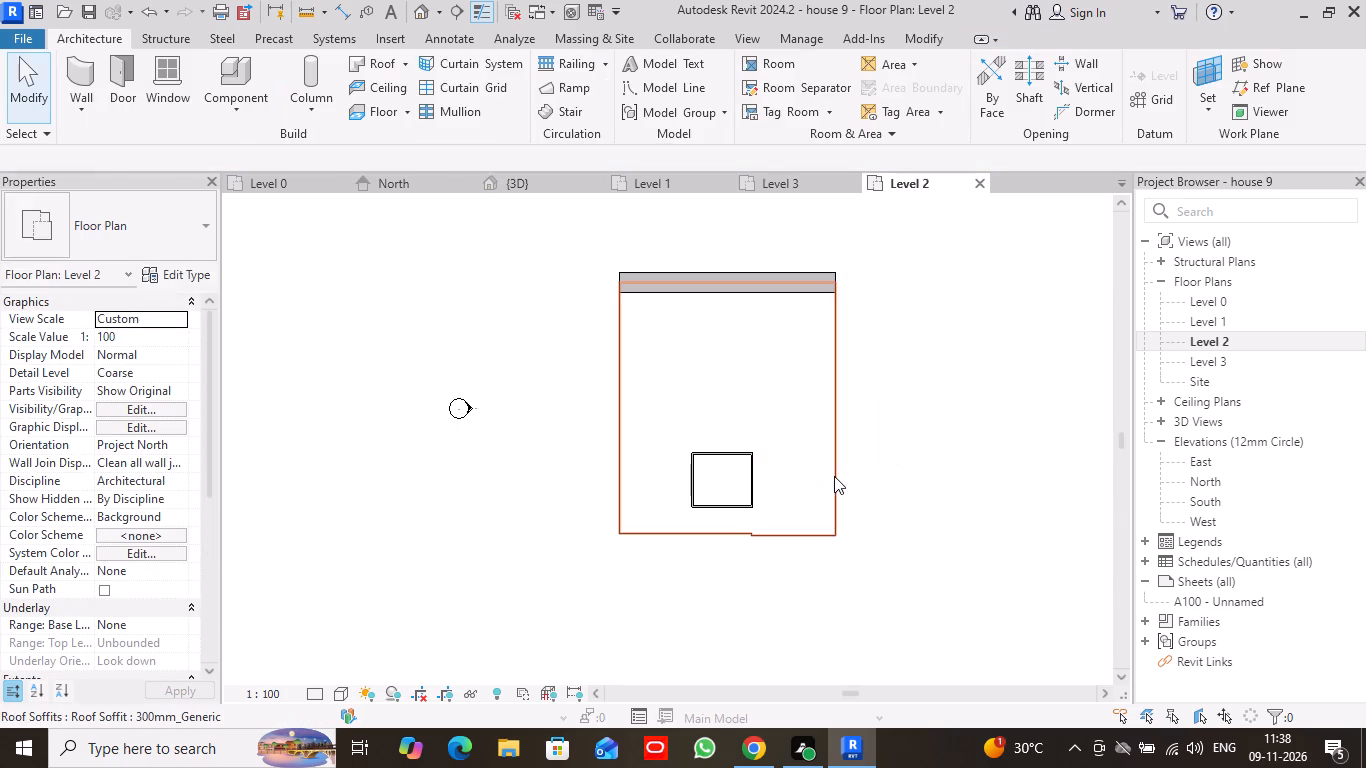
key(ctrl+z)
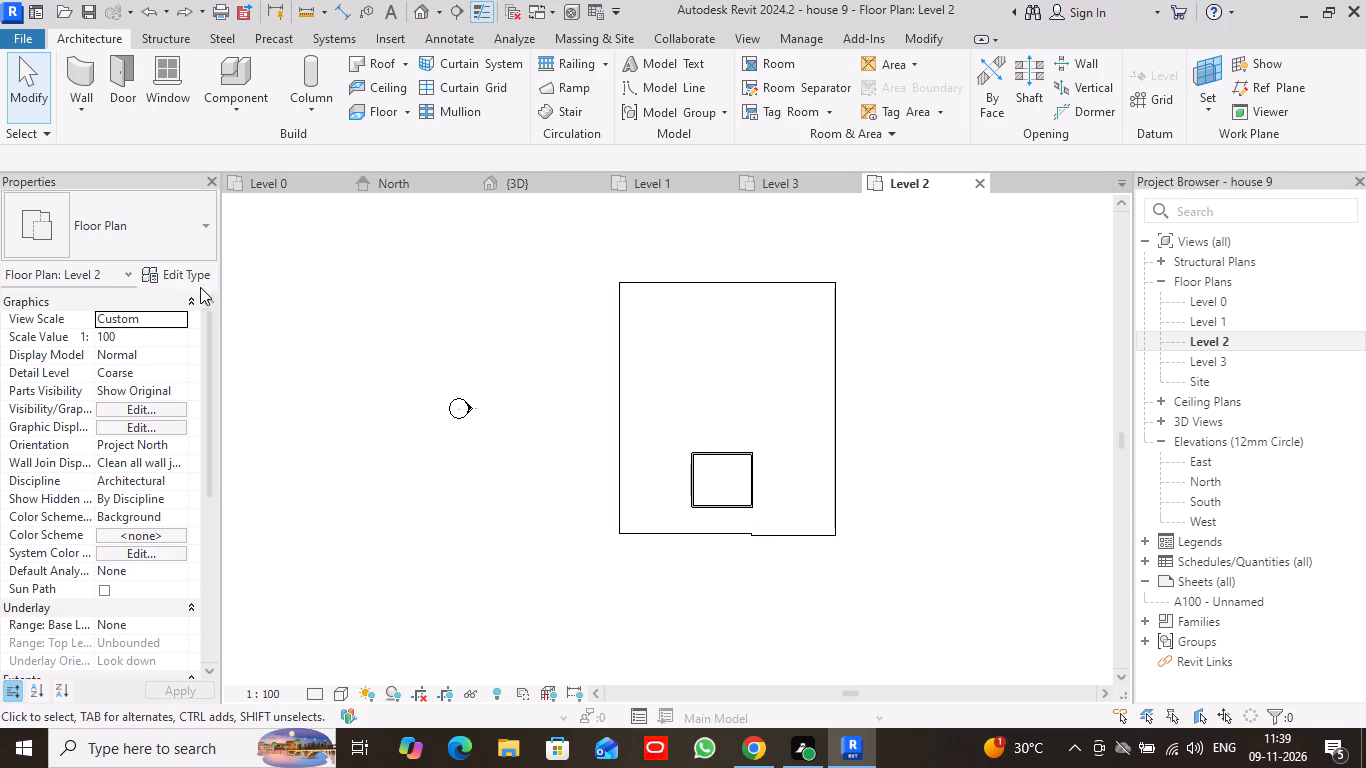
Set the structure layer thickness of the basic wall 2 type to 4.5" and accept the type properties.
click(82, 72)
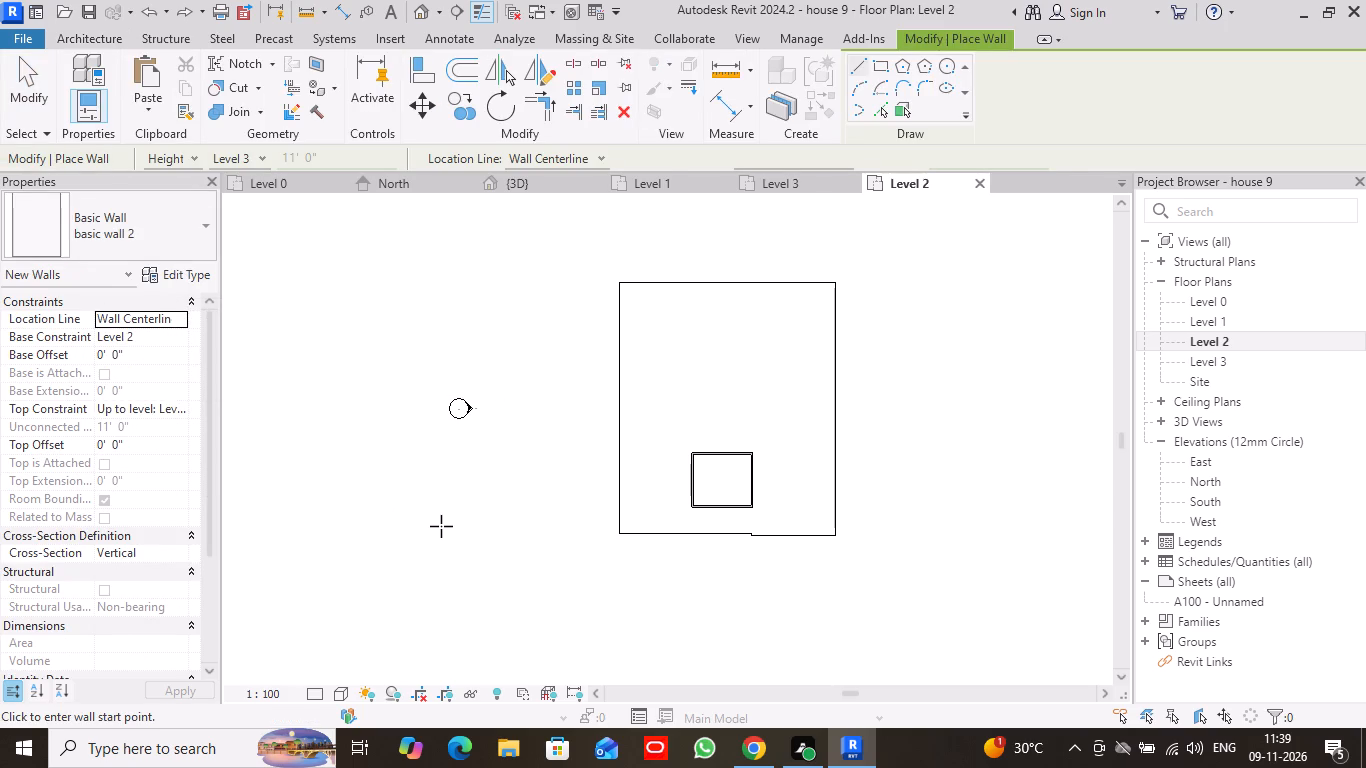
click(183, 269)
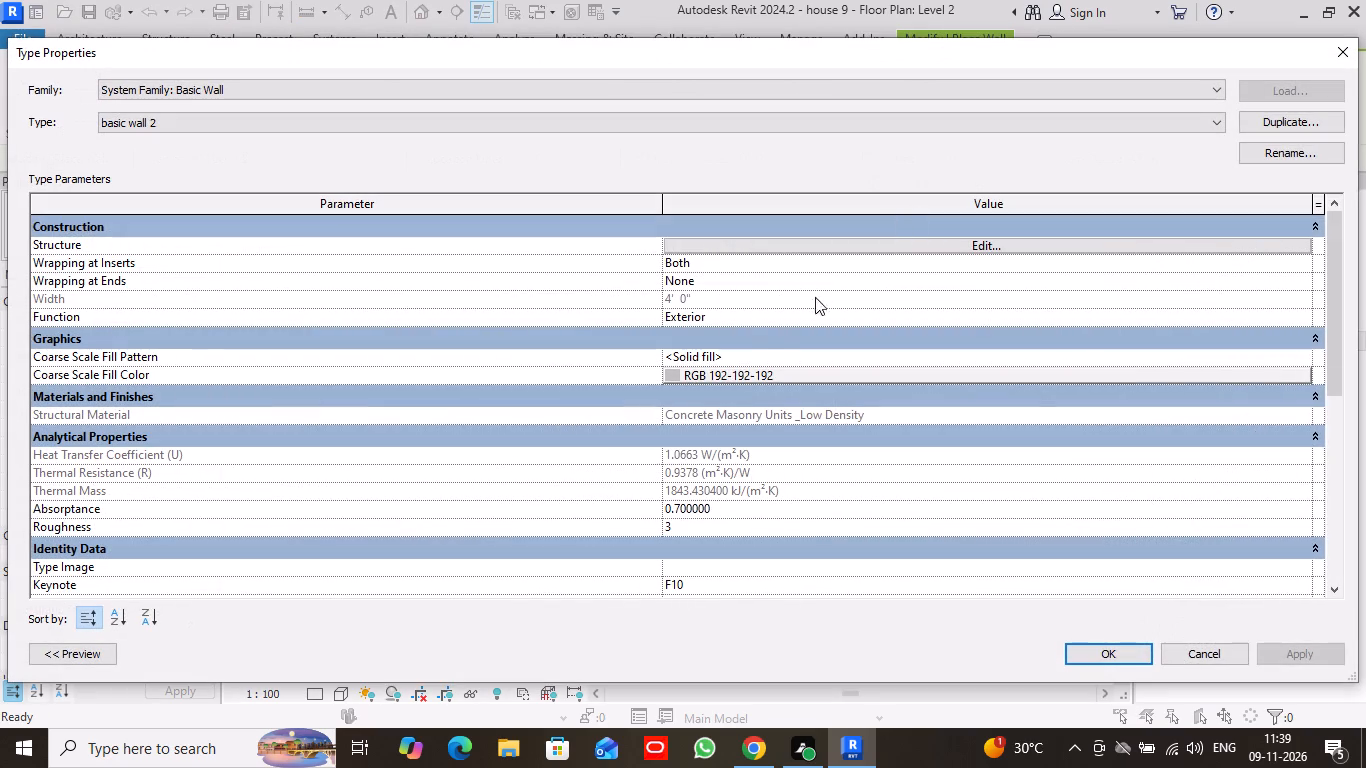
click(695, 296)
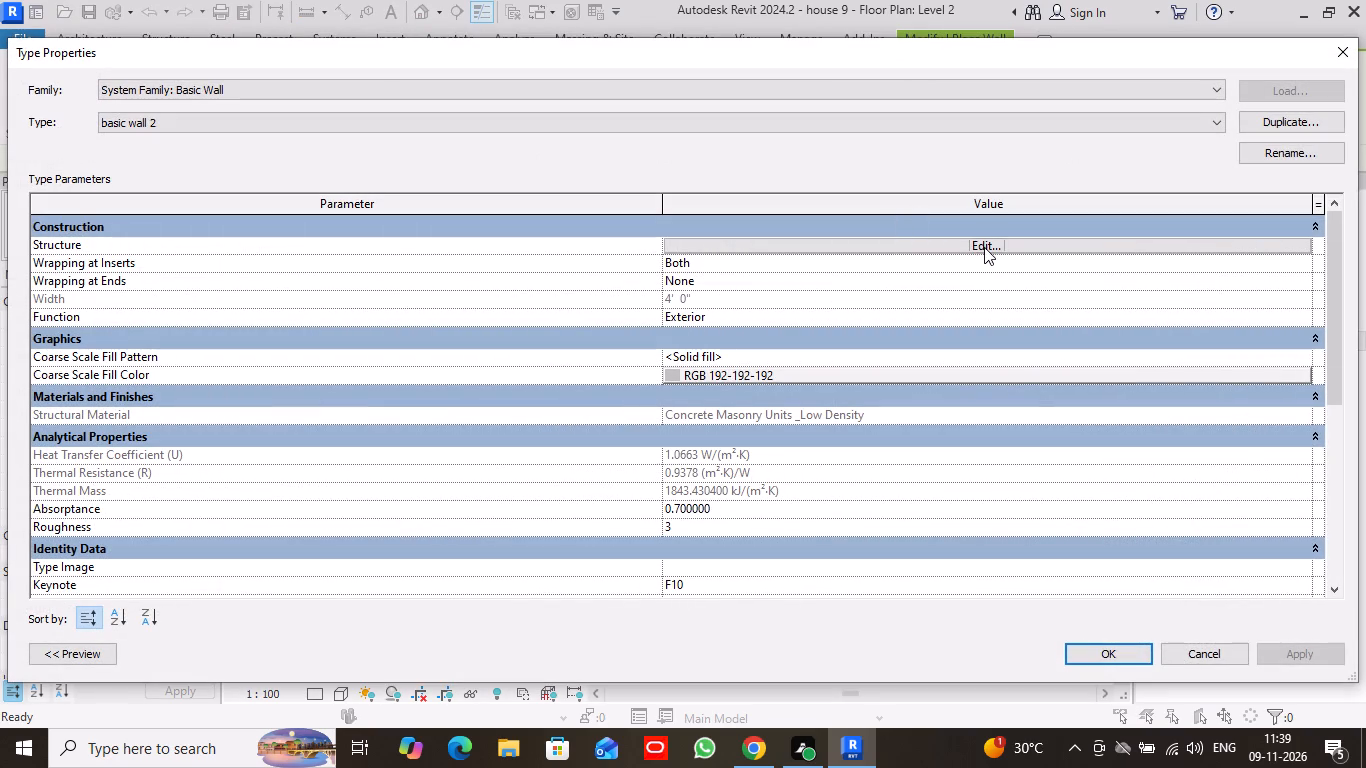
click(985, 246)
click(650, 239)
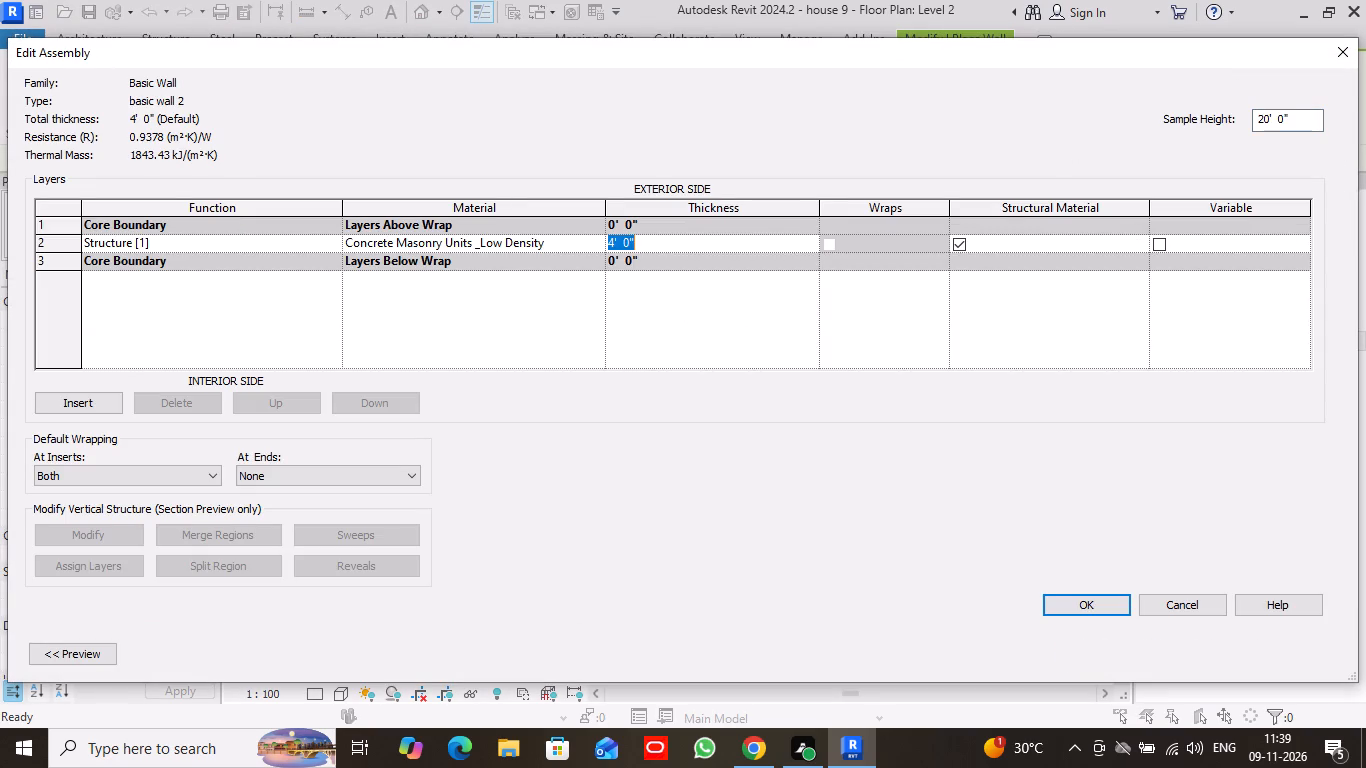
key(4)
key(period)
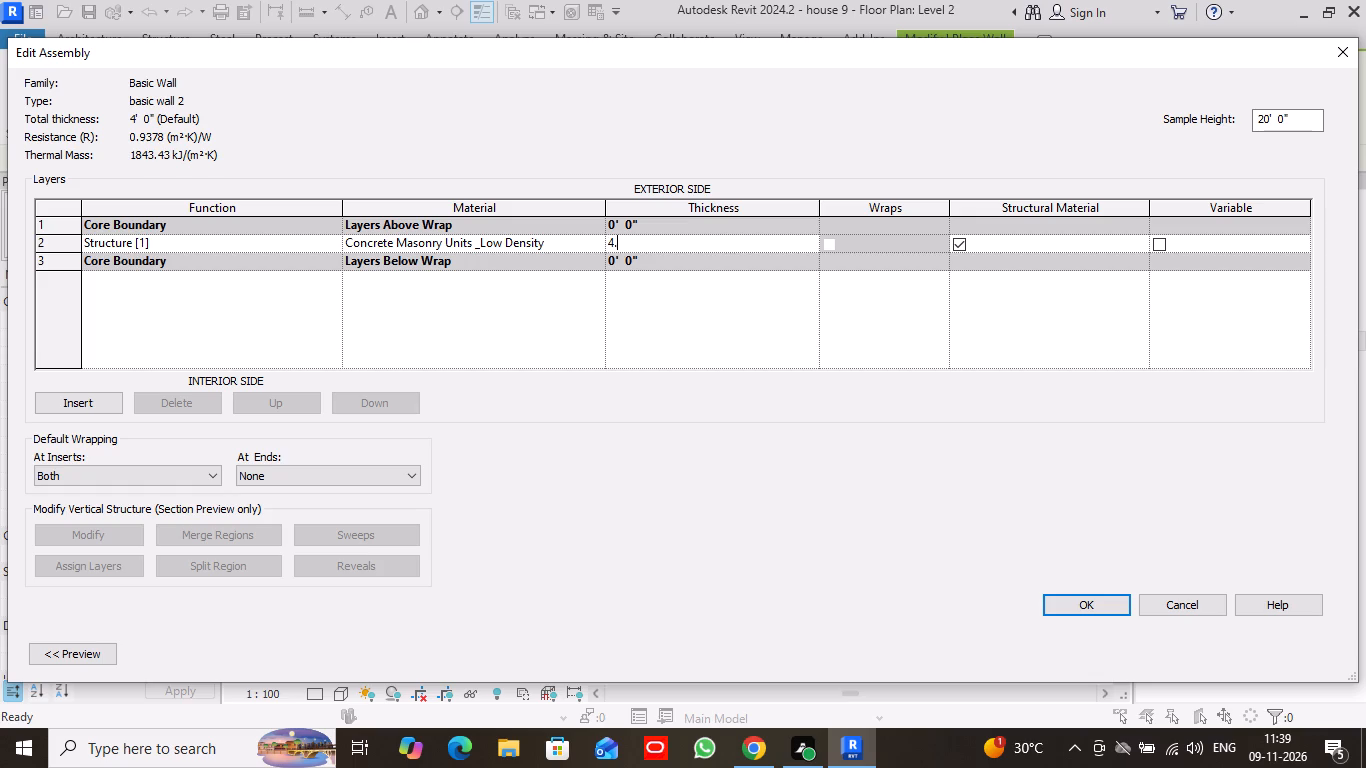
key(5)
key(shift+quotedbl)
key(Return)
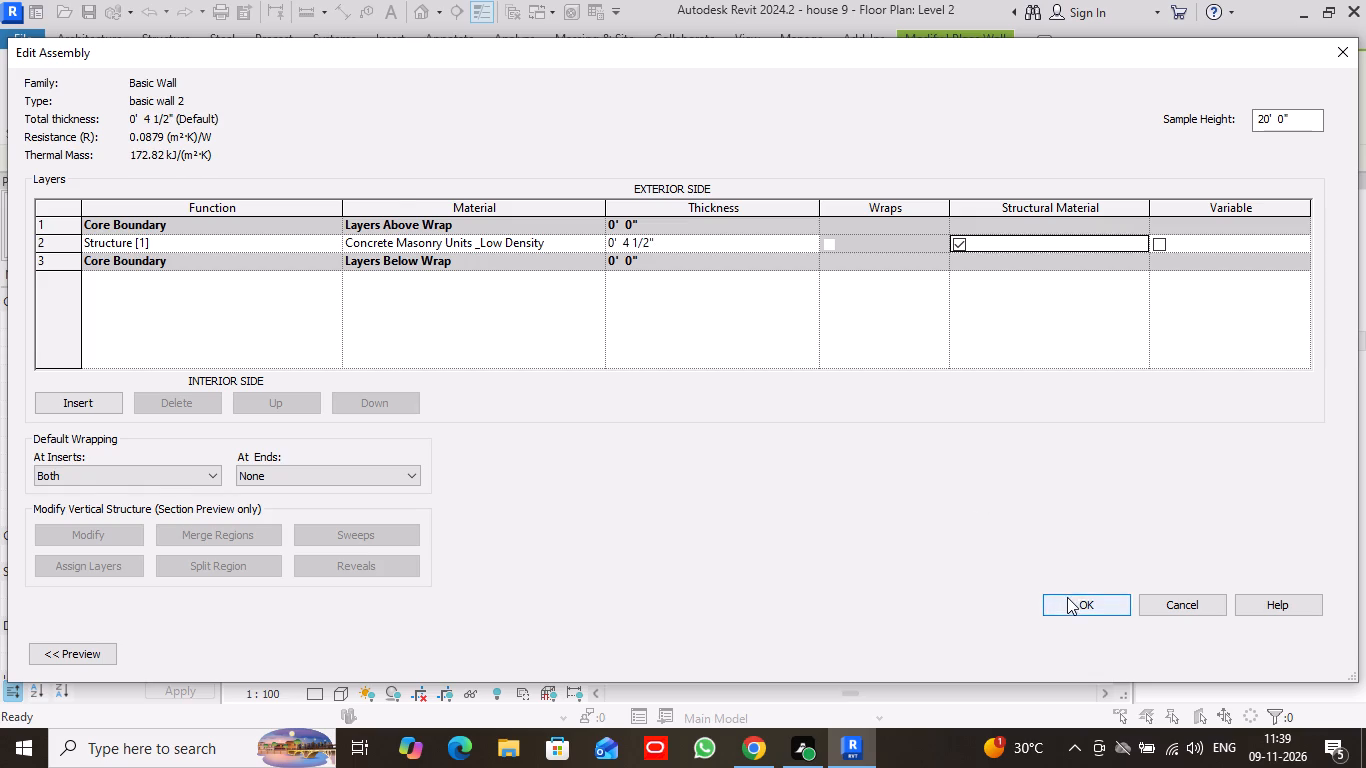
click(1067, 599)
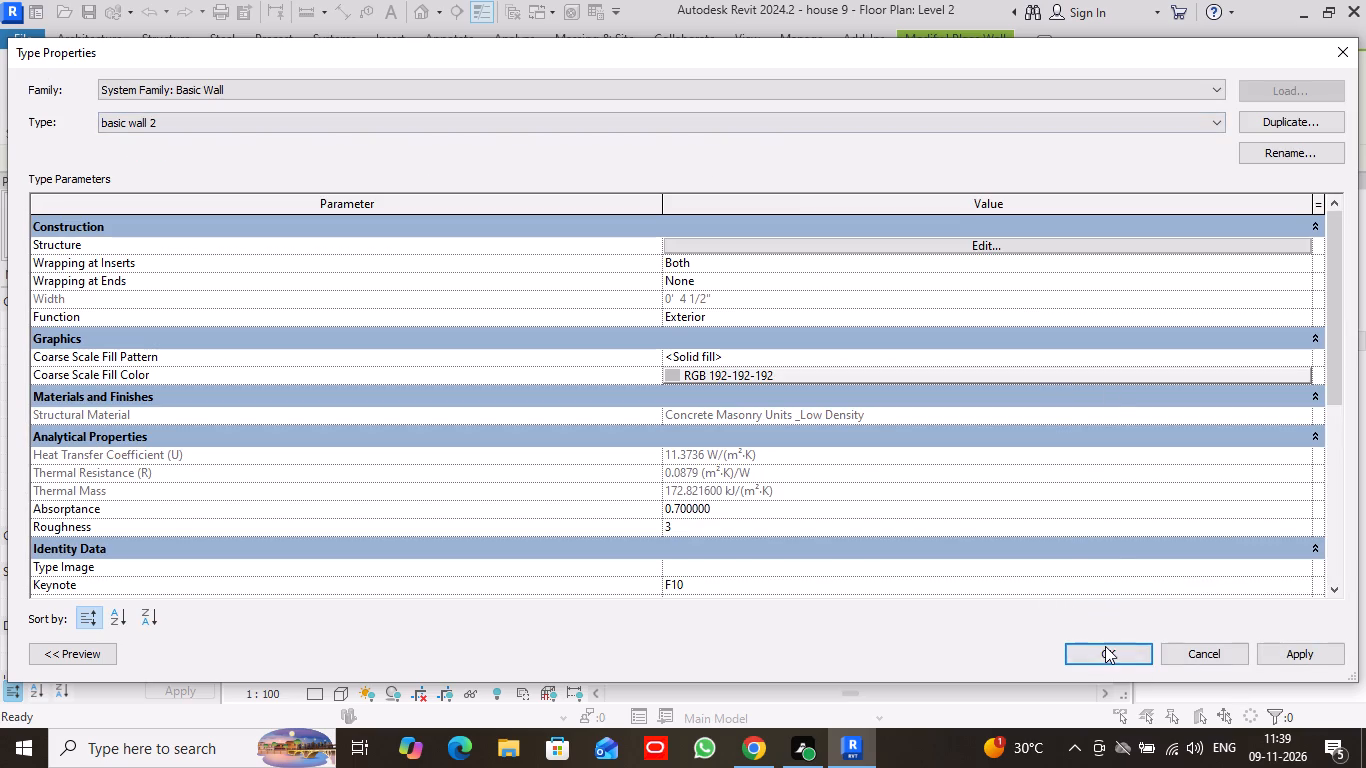
click(1105, 646)
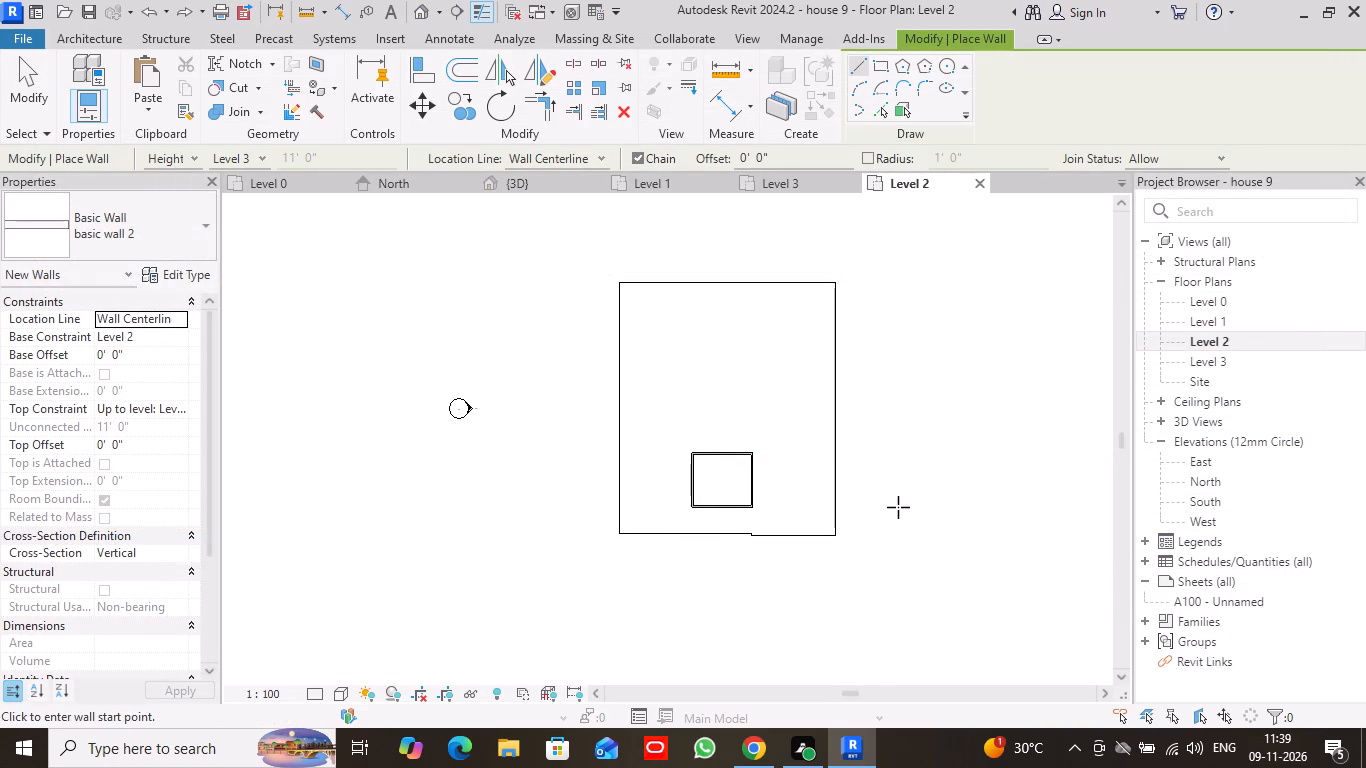
Set the new walls' top constraint to Unconnected with an unconnected height of 4'.
scroll(898, 505, down, 1)
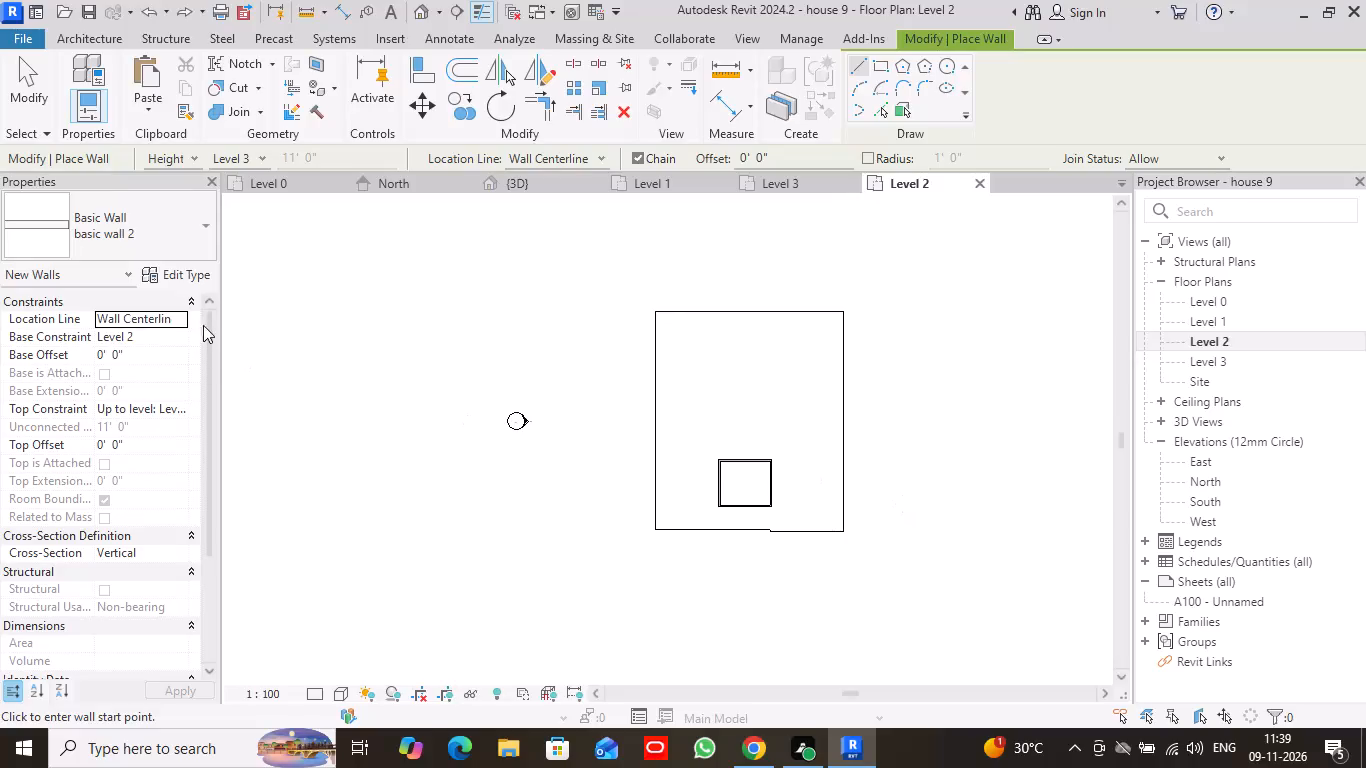
click(185, 413)
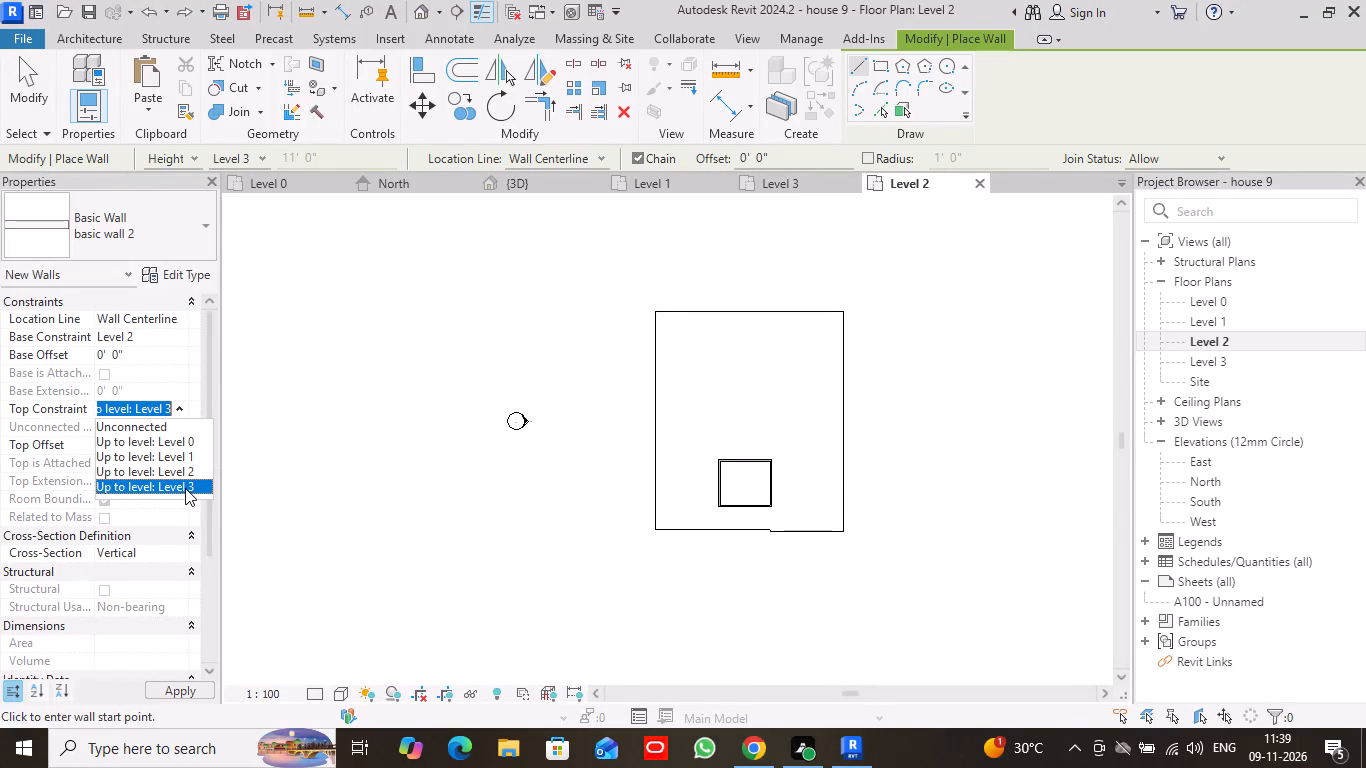
click(170, 426)
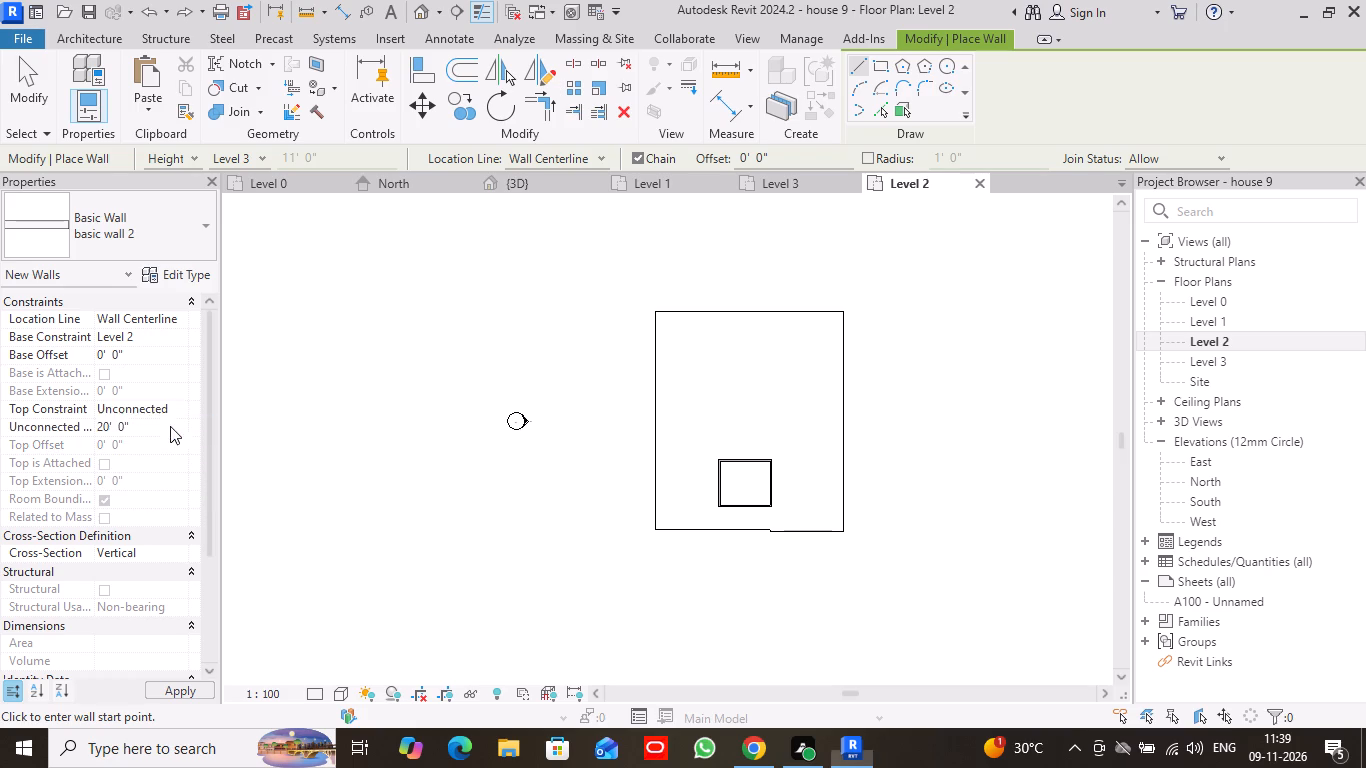
click(131, 426)
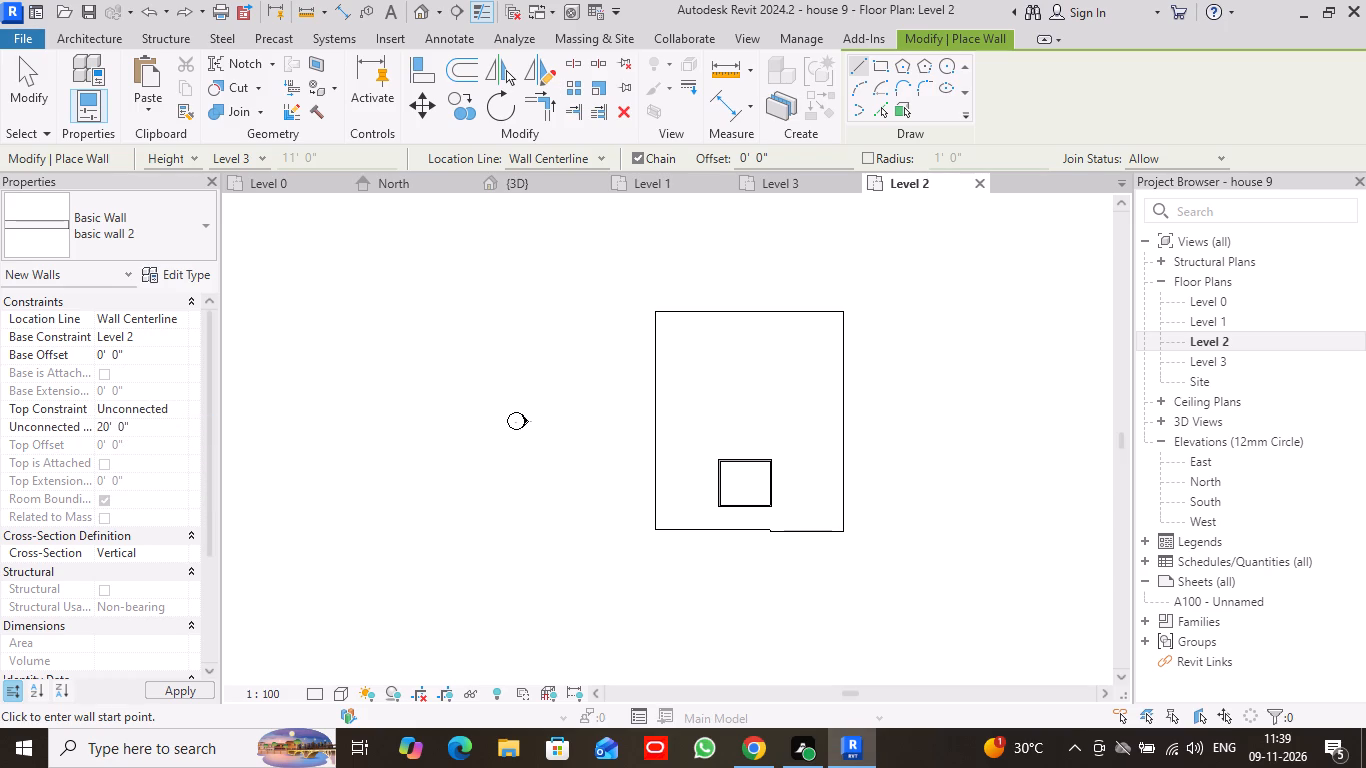
drag(131, 426, 63, 413)
key(4)
key(apostrophe)
key(Return)
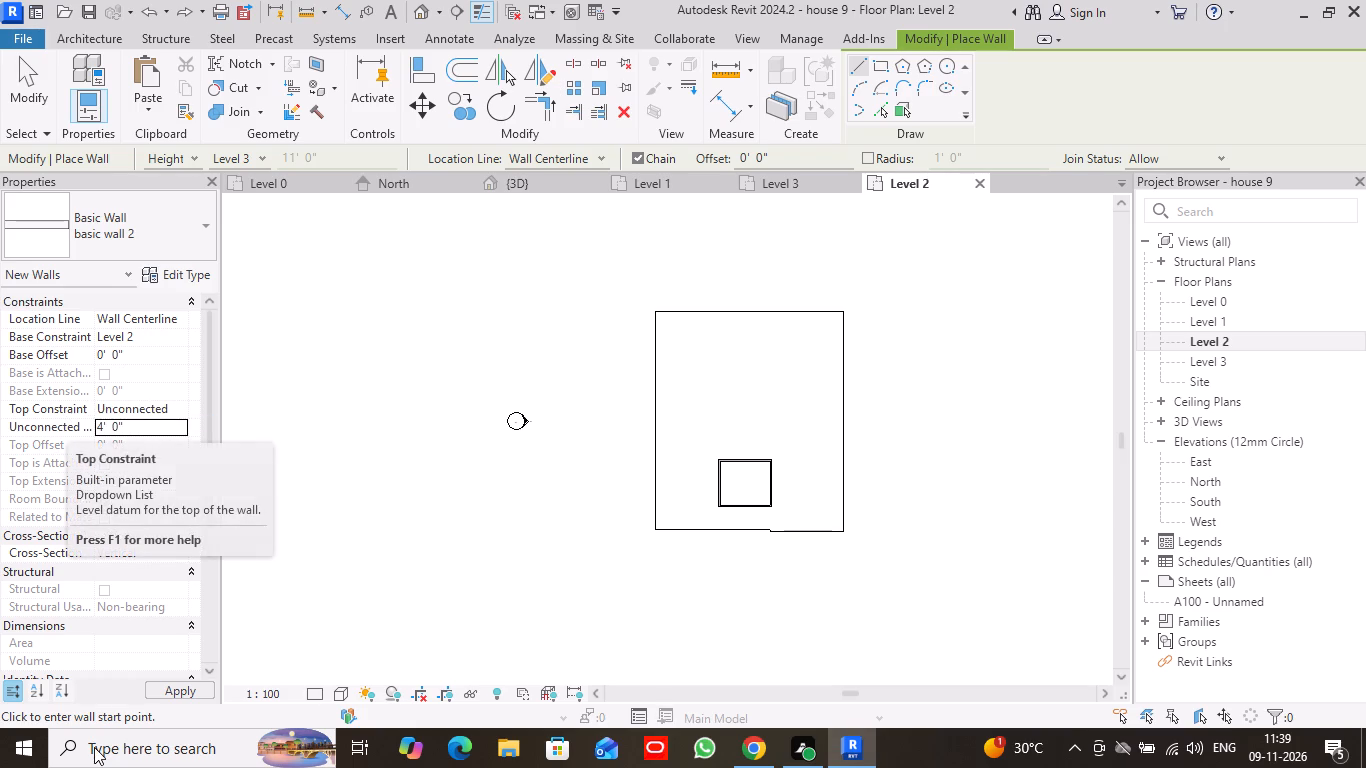
click(174, 695)
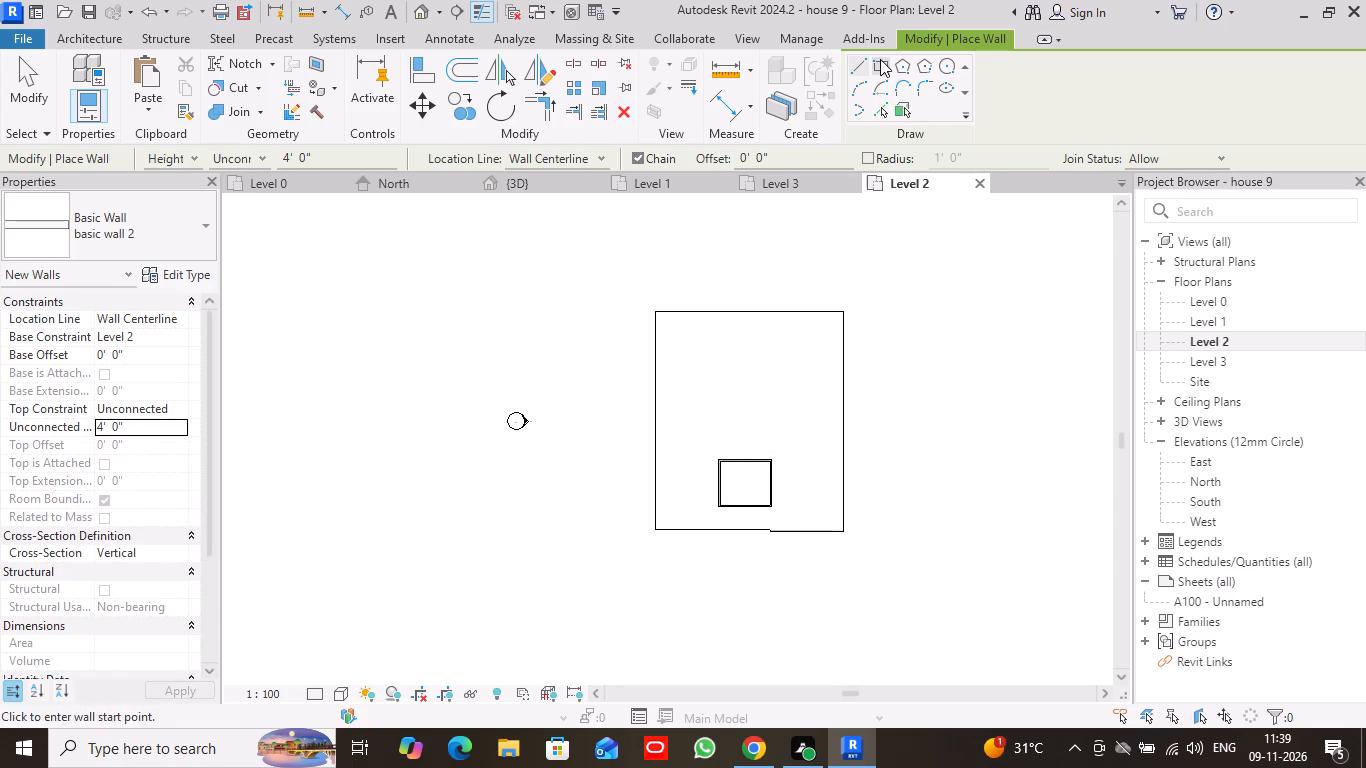
Create walls from the roof soffit's north edge, west edge and the western part of its south edge using Pick Lines.
click(883, 108)
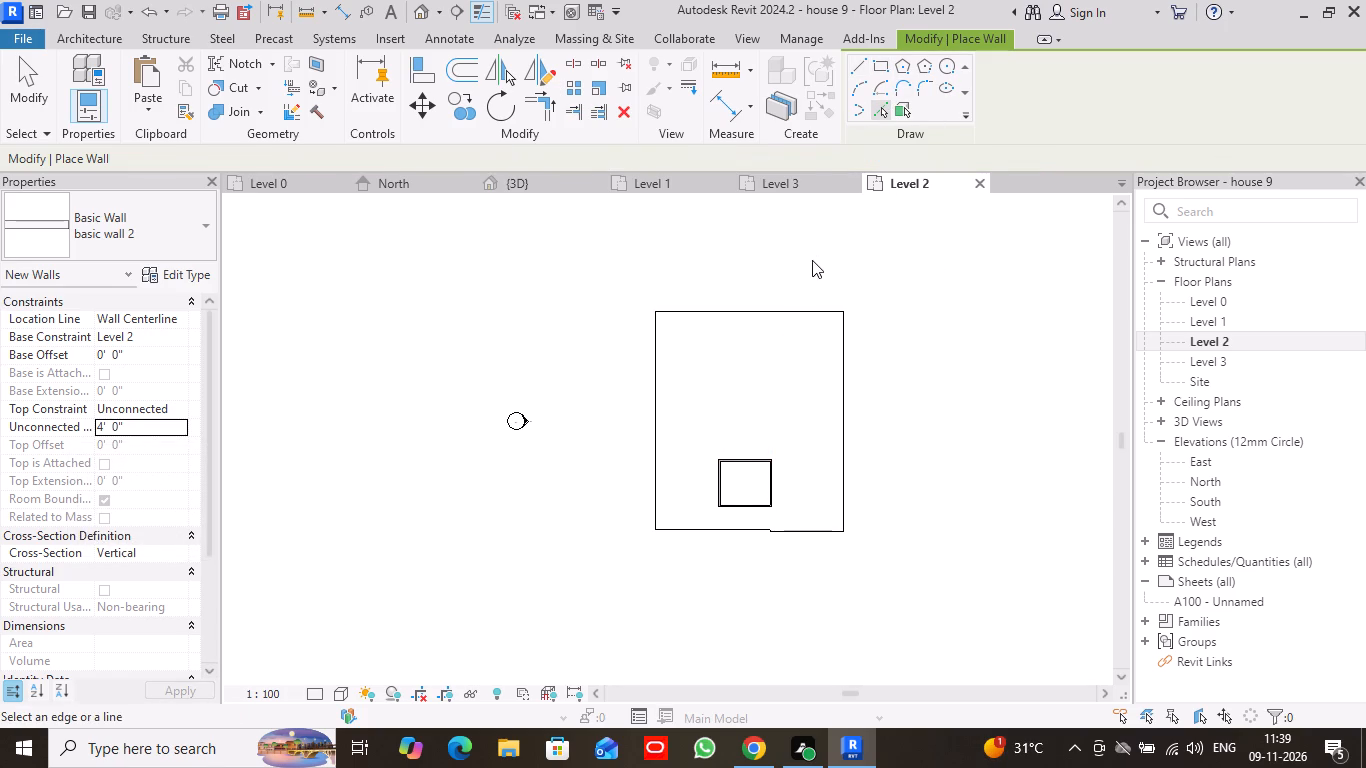
click(744, 313)
click(653, 411)
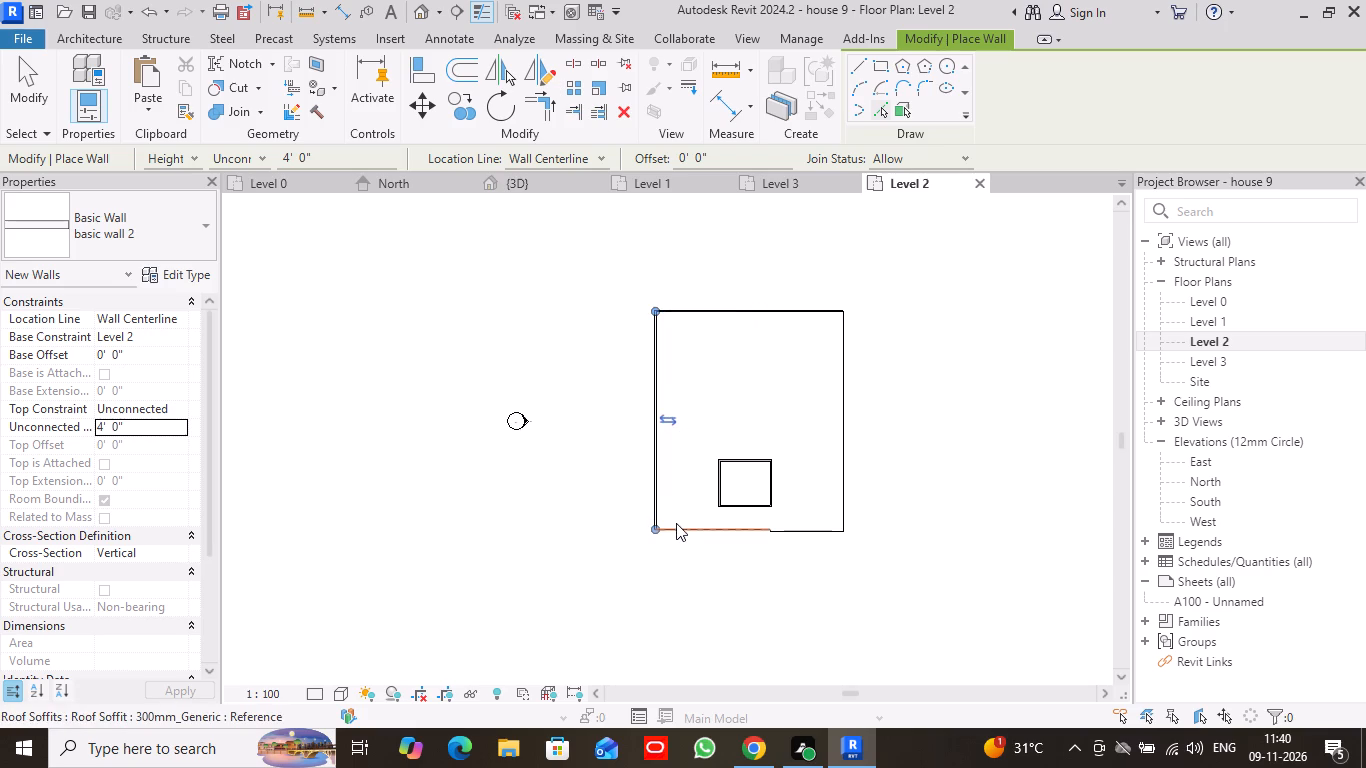
click(682, 526)
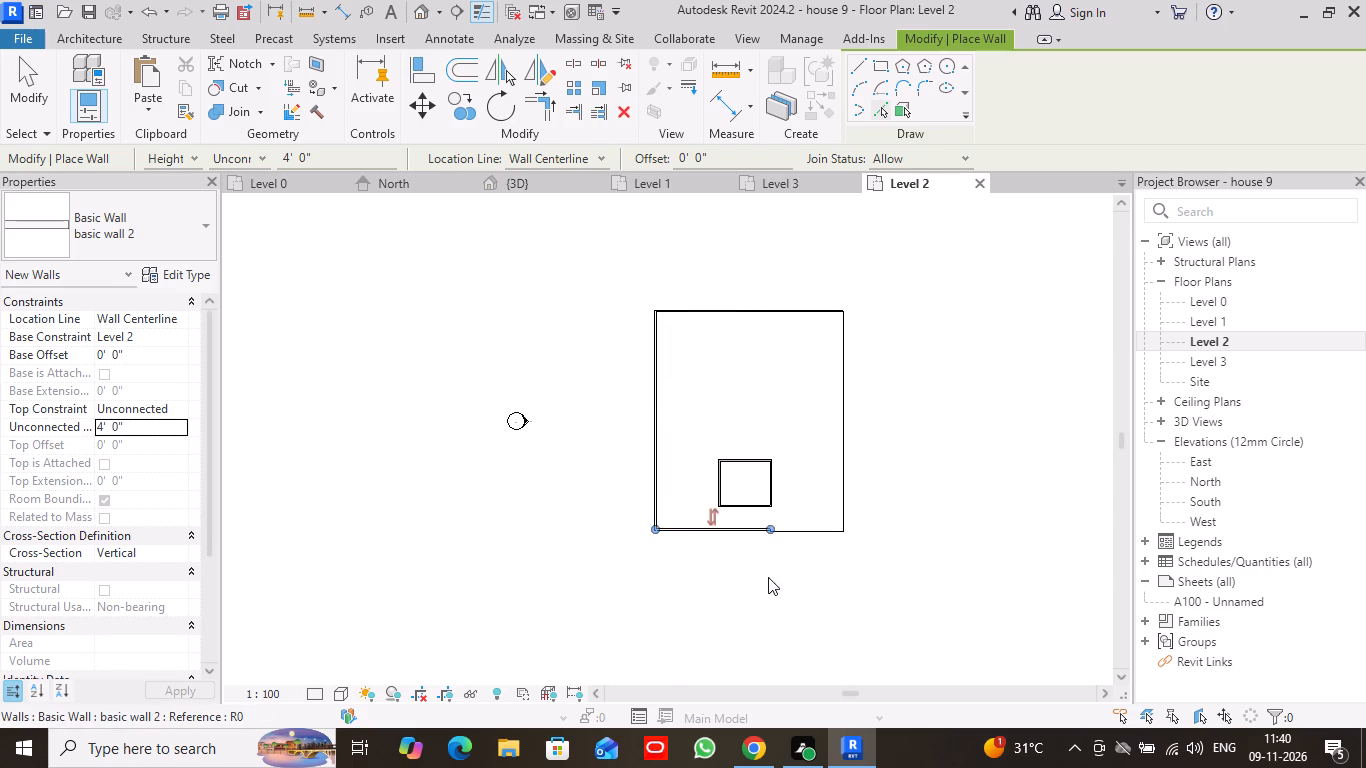
Complete the perimeter with walls on the south edge's small jog, its eastern part up to the corner, and the east edge.
scroll(774, 573, up, 2)
scroll(774, 571, down, 1)
scroll(774, 571, up, 13)
scroll(783, 551, down, 1)
scroll(783, 551, up, 2)
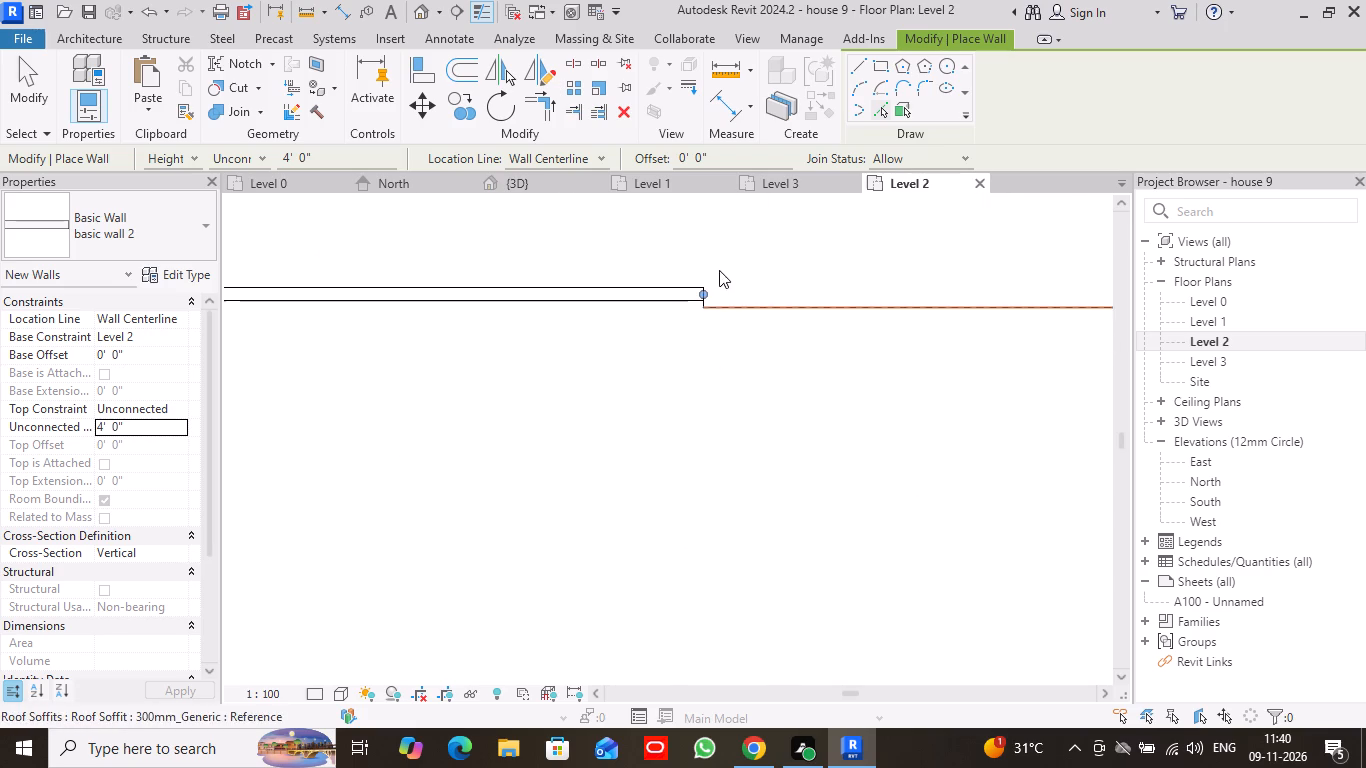
click(755, 308)
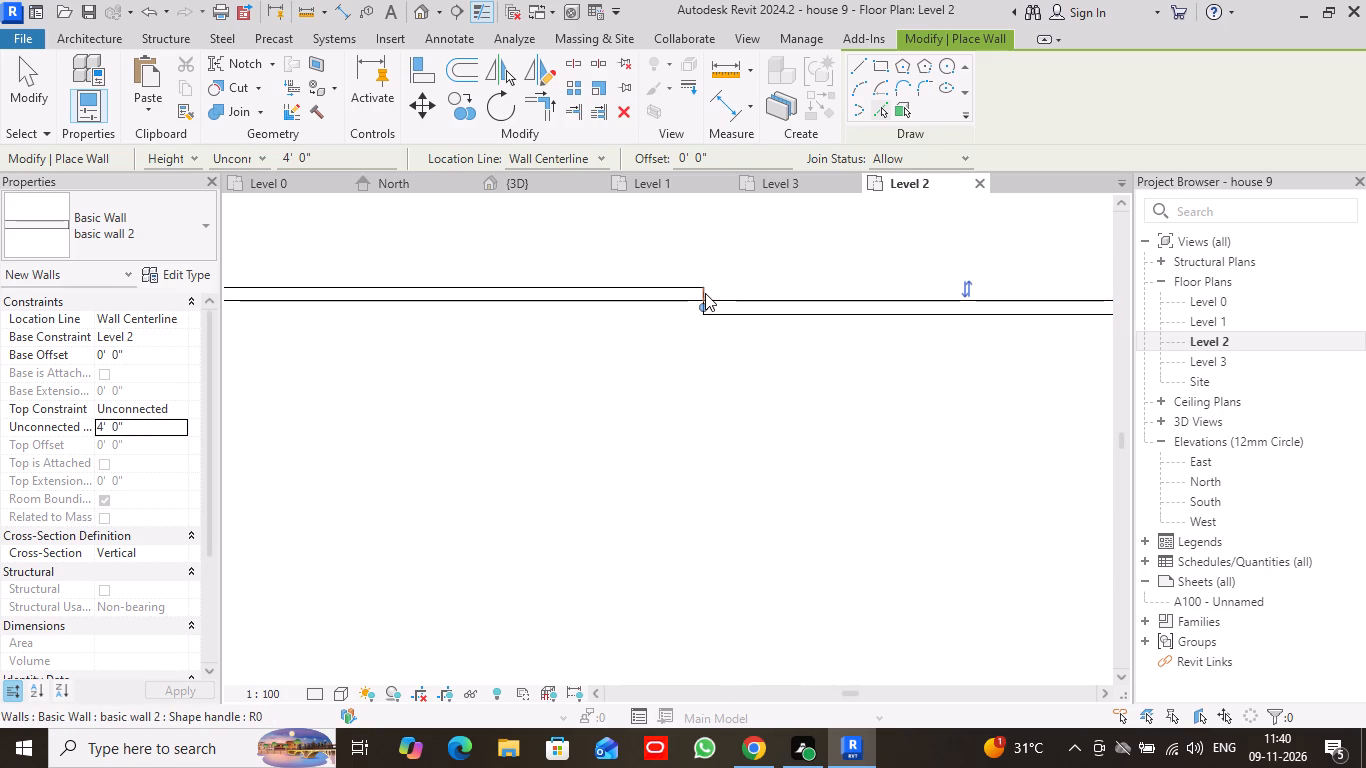
click(705, 293)
scroll(881, 328, down, 3)
middle_drag(944, 356, 440, 376)
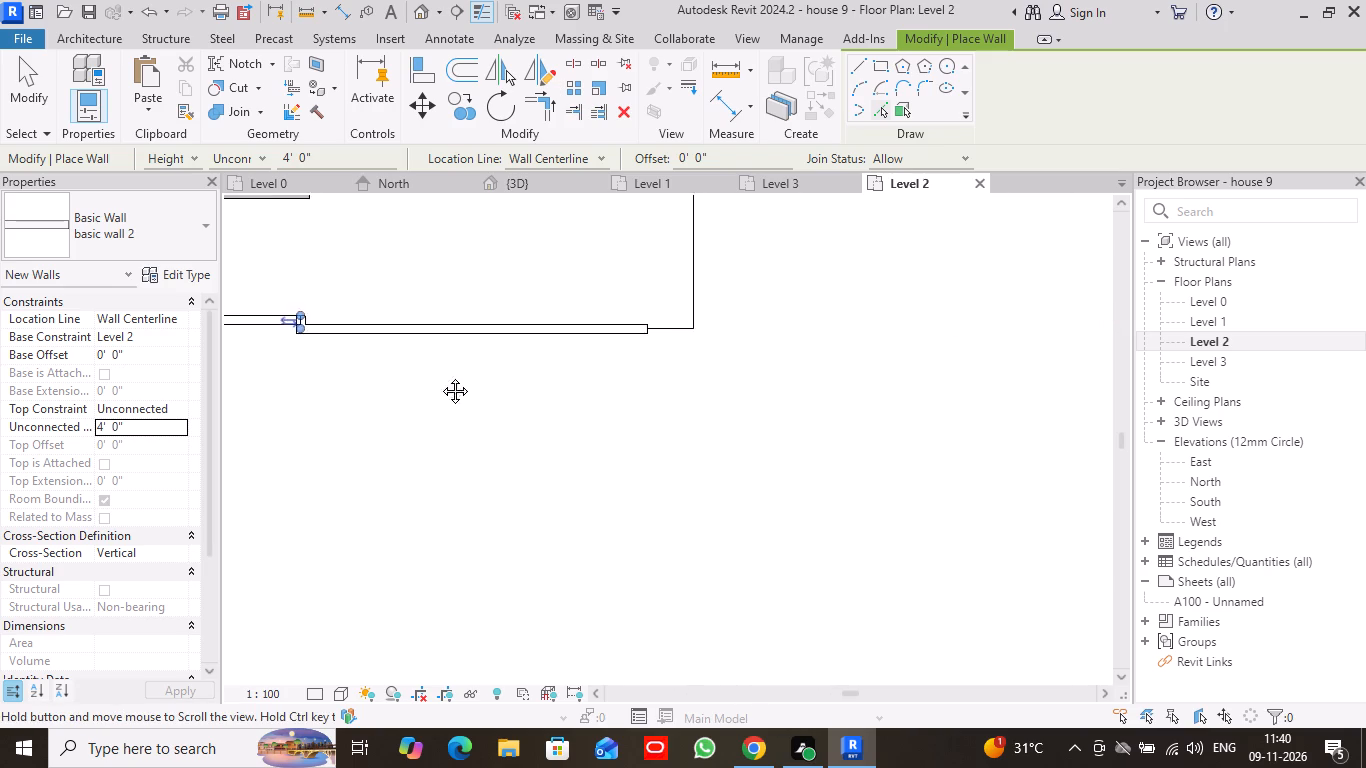
middle_drag(440, 376, 393, 403)
scroll(631, 305, down, 3)
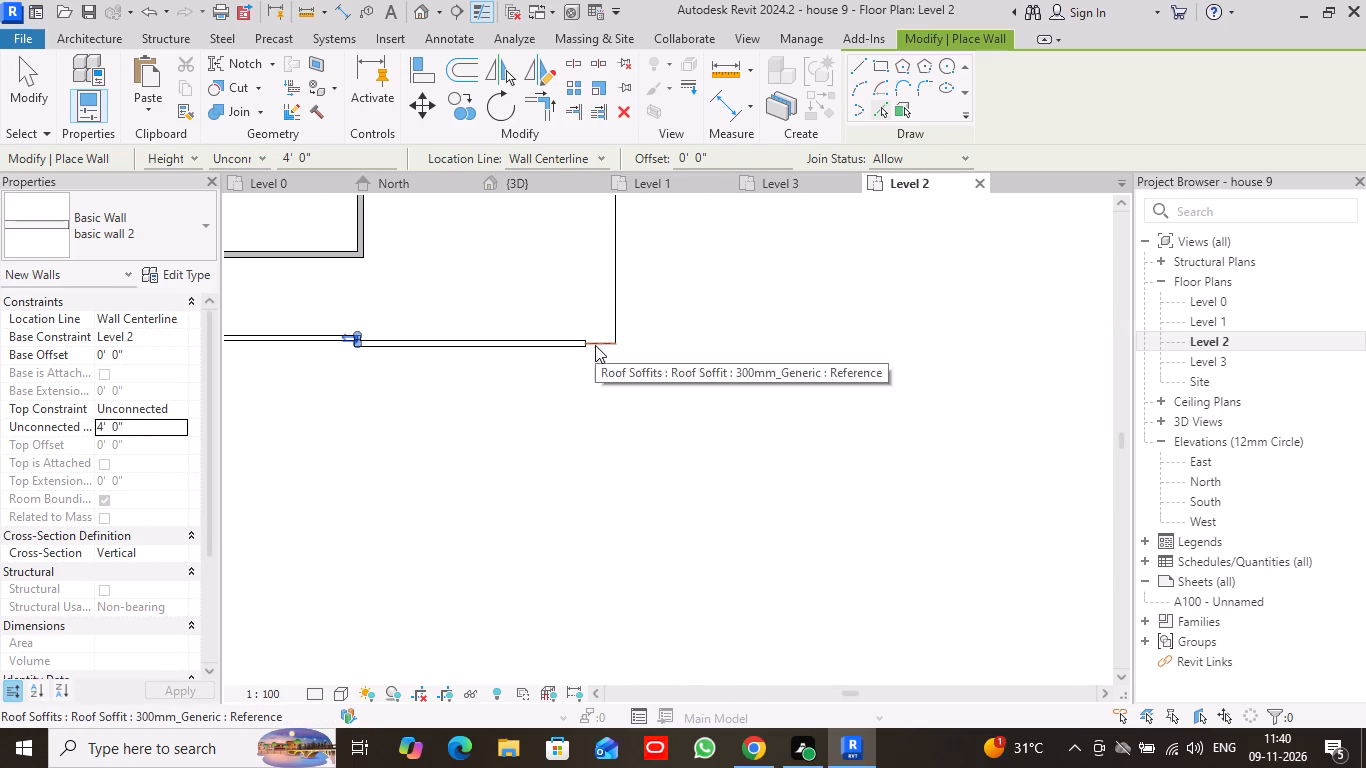
click(595, 345)
scroll(631, 284, down, 3)
middle_drag(678, 266, 688, 416)
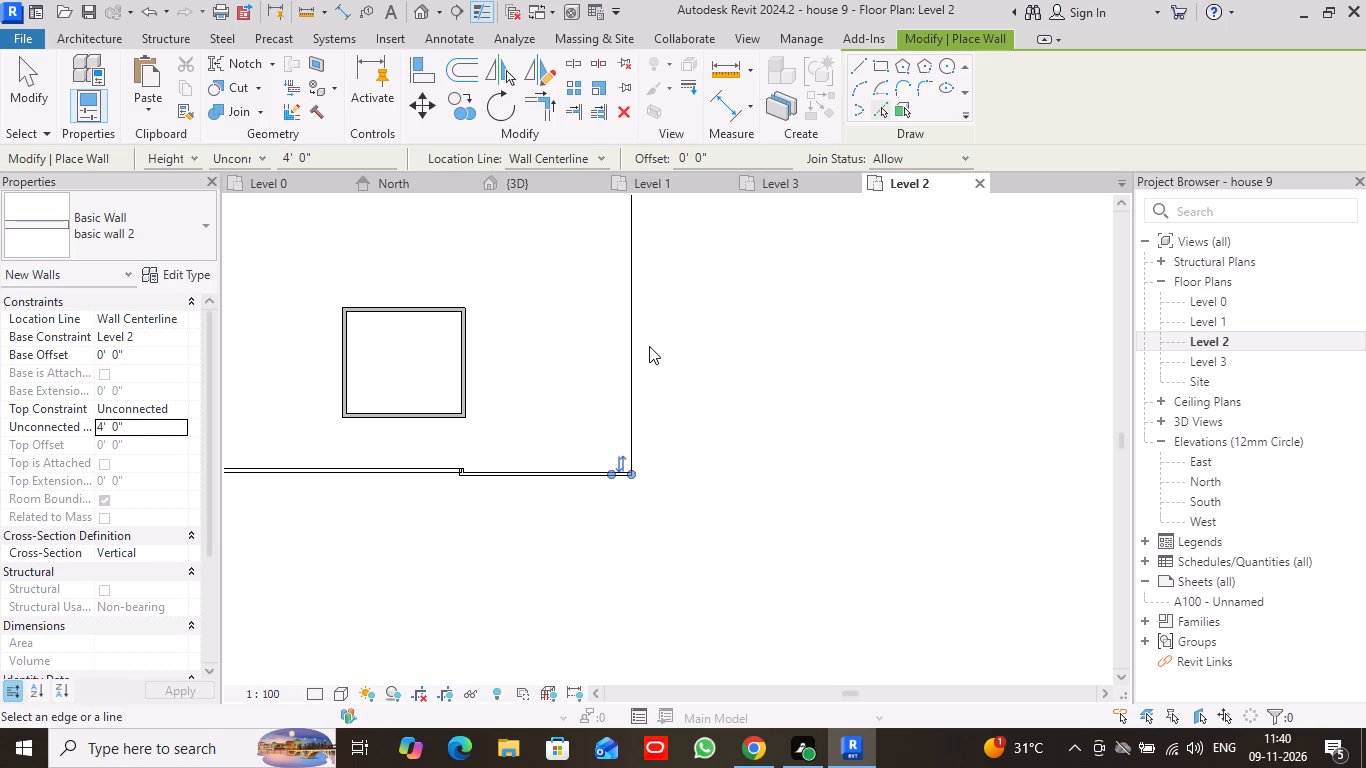
click(632, 347)
scroll(718, 304, down, 4)
middle_drag(774, 317, 794, 410)
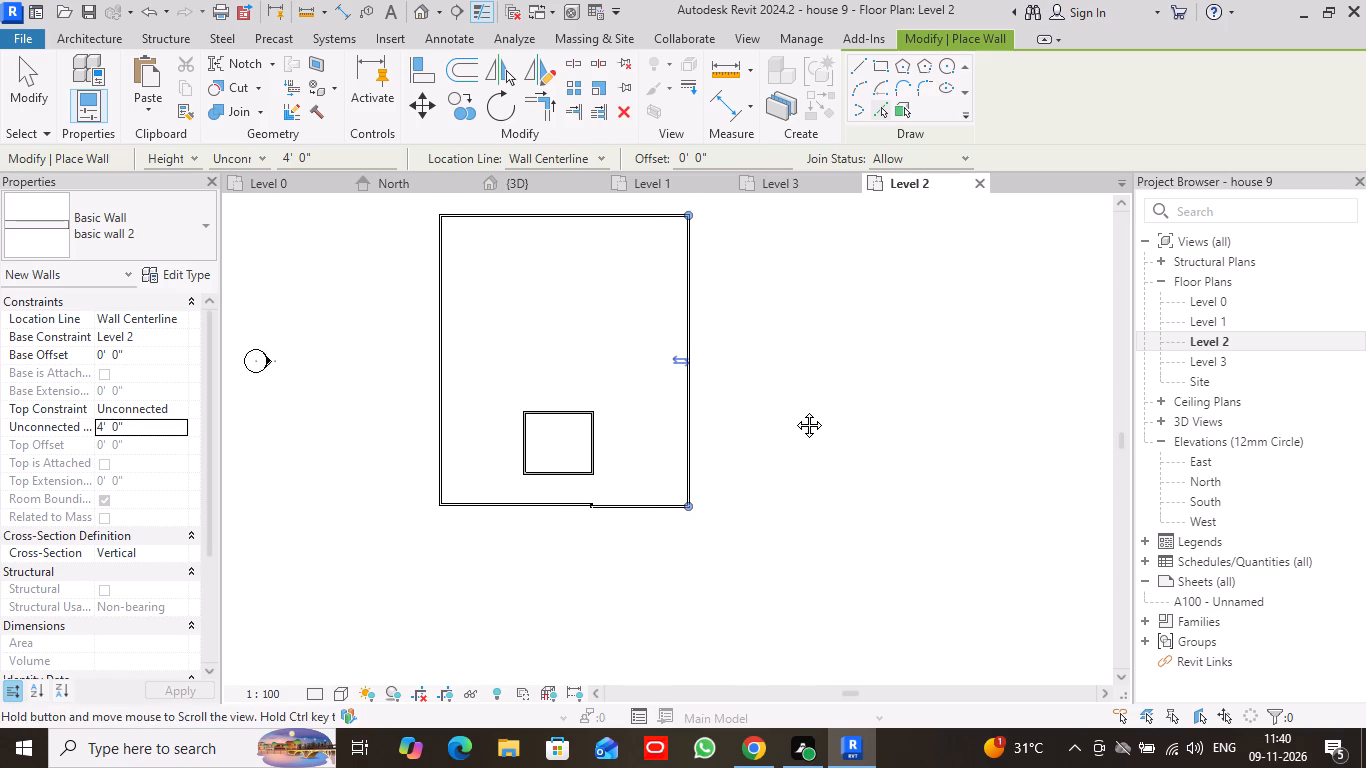
Finish placing walls and examine the new Level 2 perimeter walls around the roof soffit in the 3D view.
middle_drag(794, 410, 800, 439)
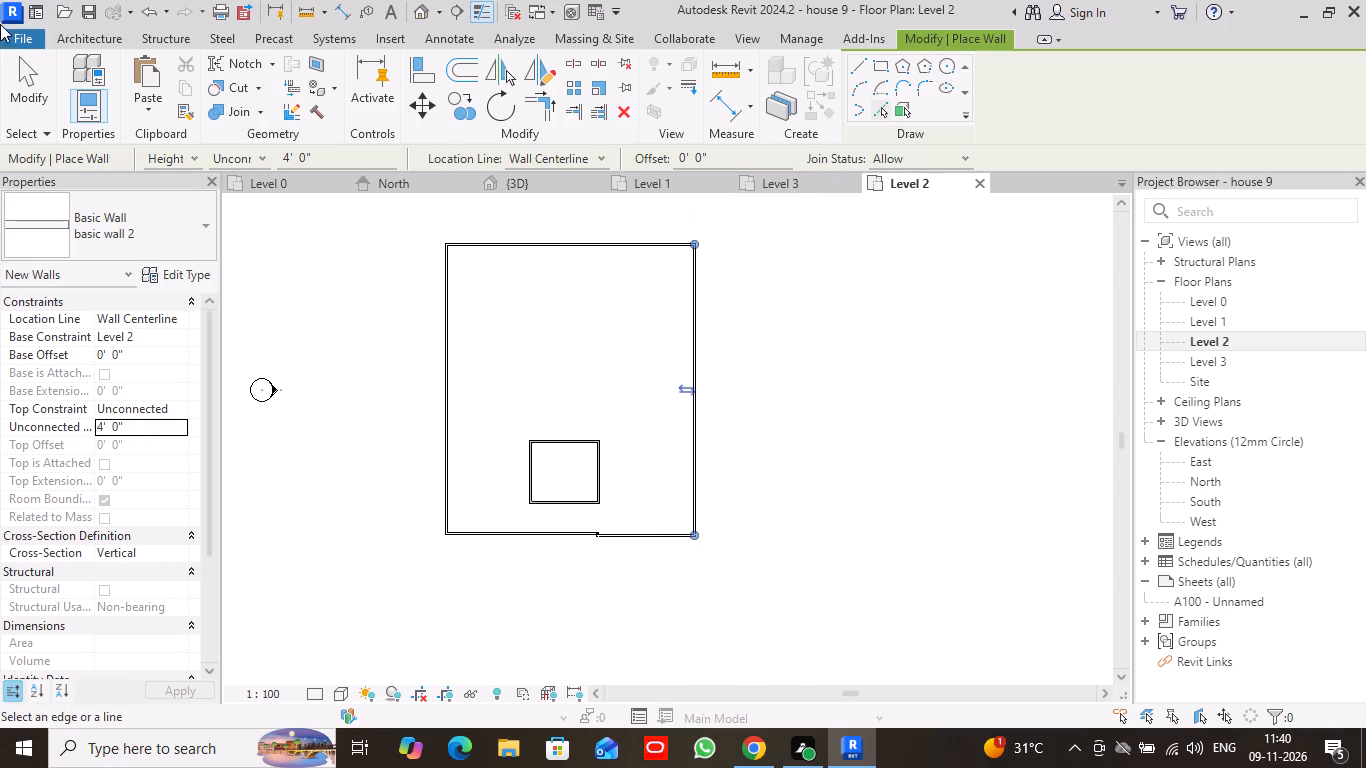
click(25, 84)
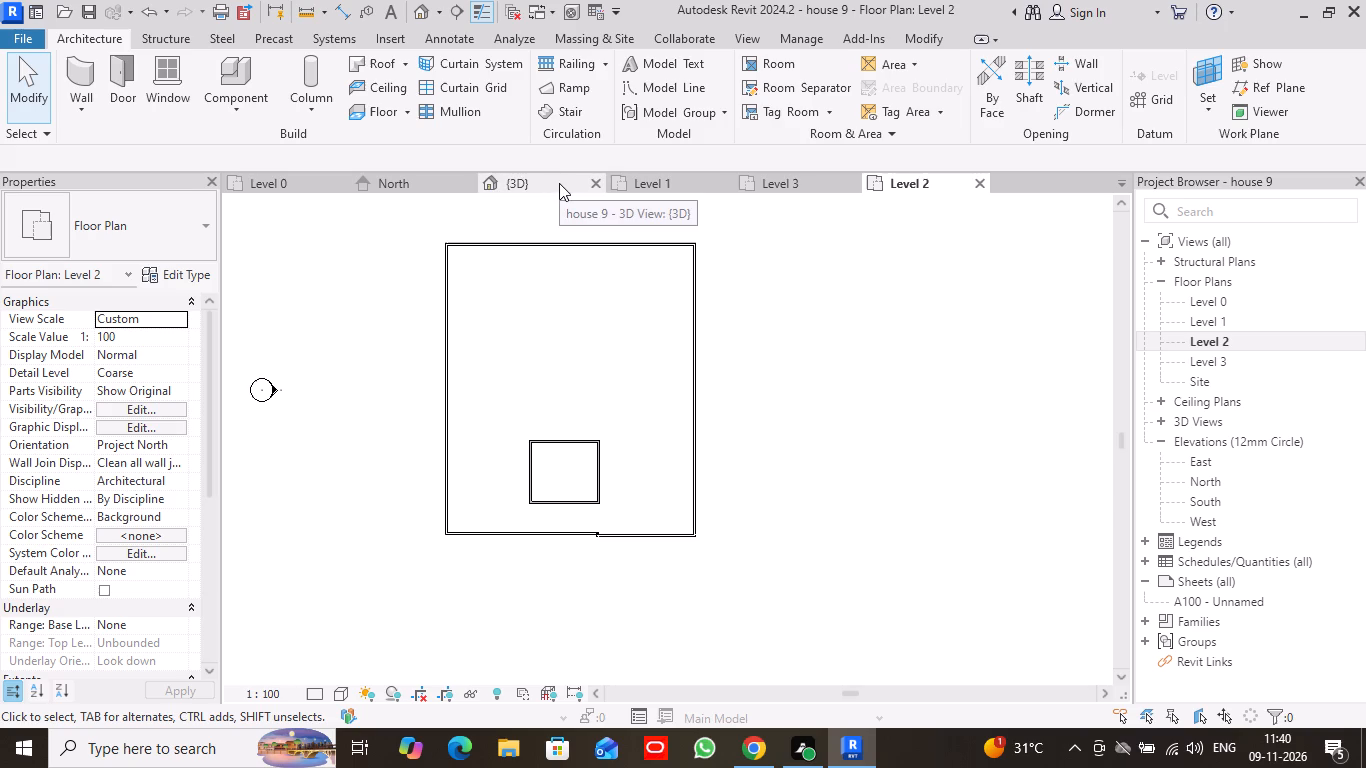
click(559, 183)
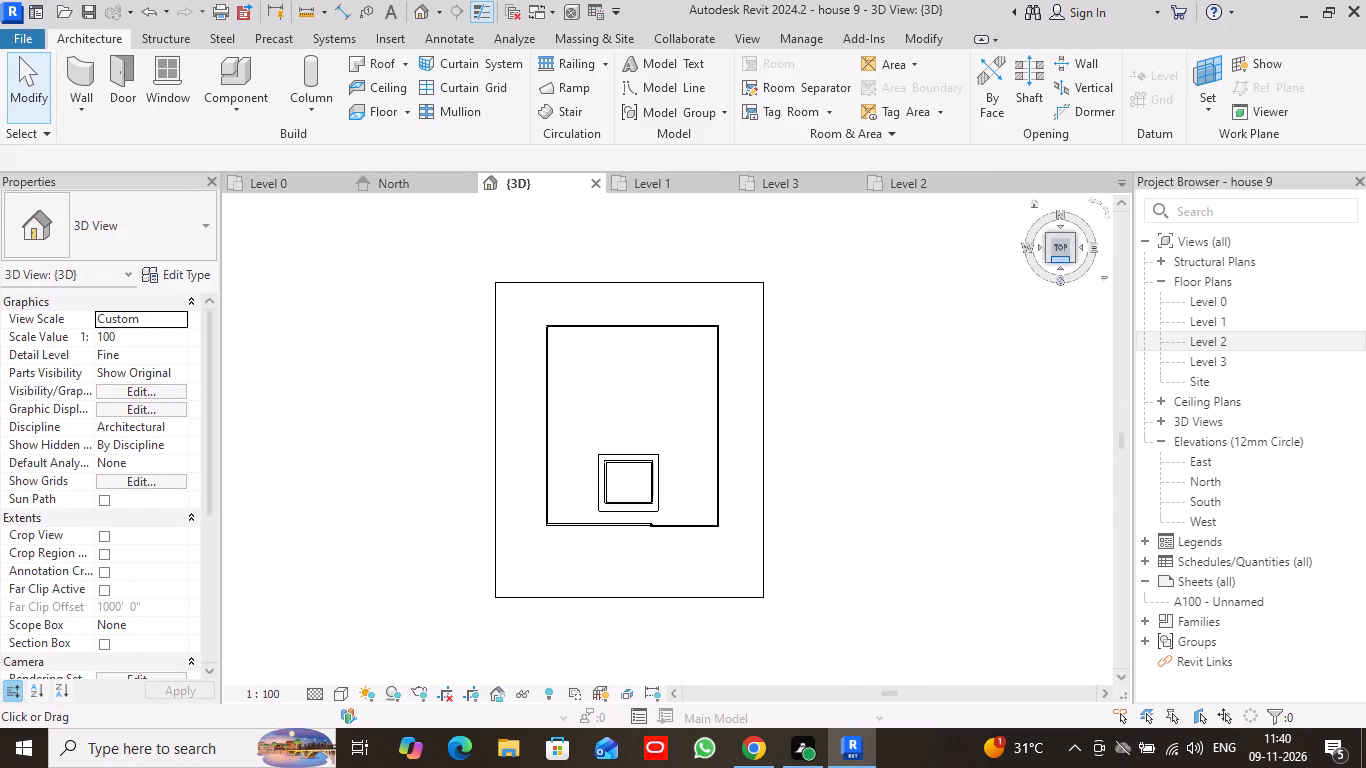
drag(1072, 260, 1011, 221)
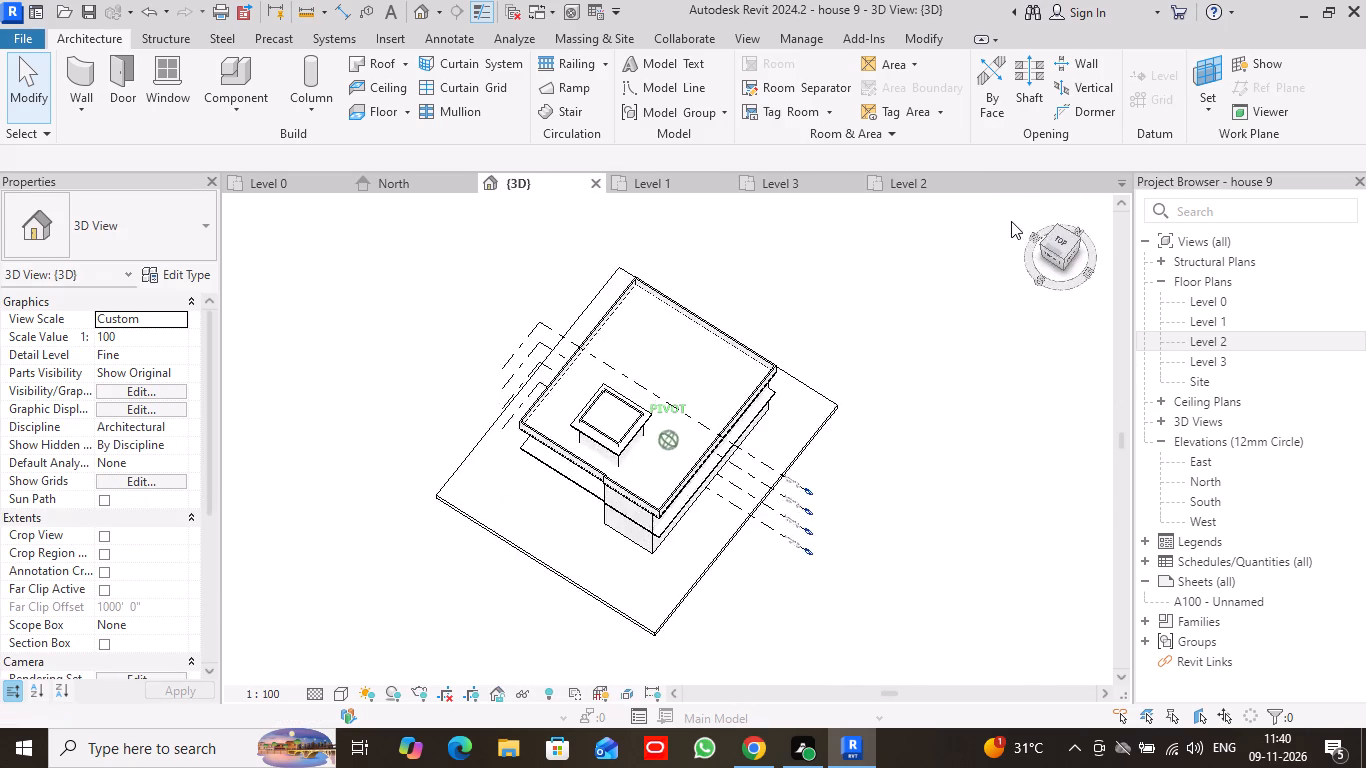
drag(1011, 221, 1008, 206)
scroll(769, 421, up, 4)
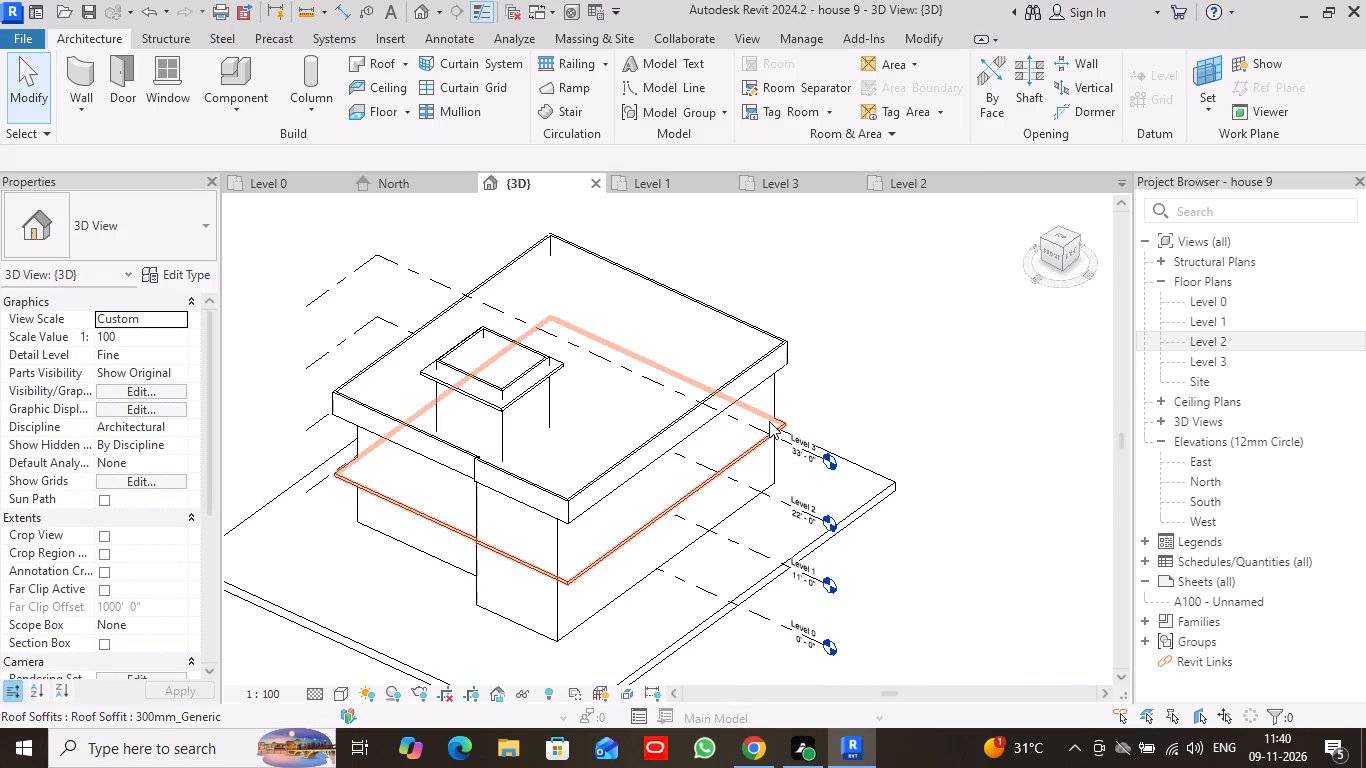
scroll(769, 421, up, 1)
scroll(912, 410, down, 5)
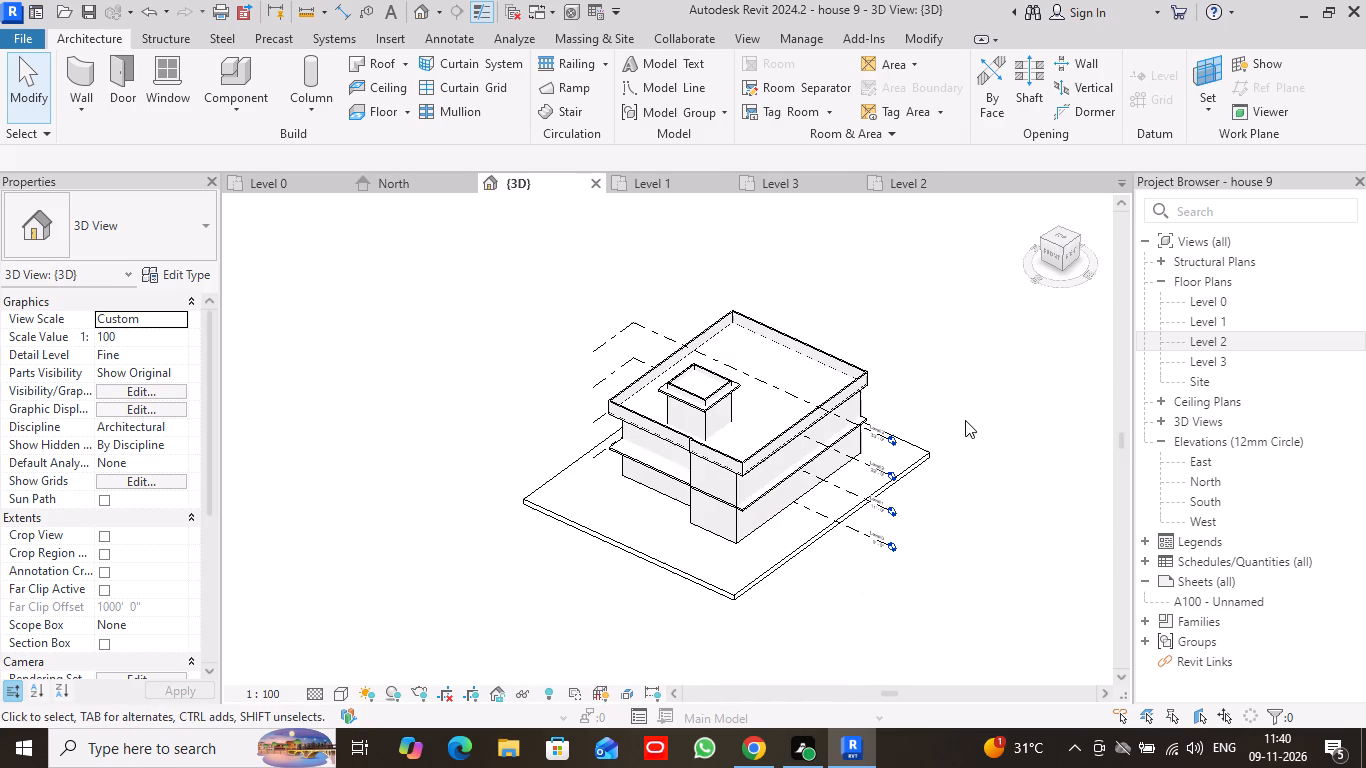
click(39, 93)
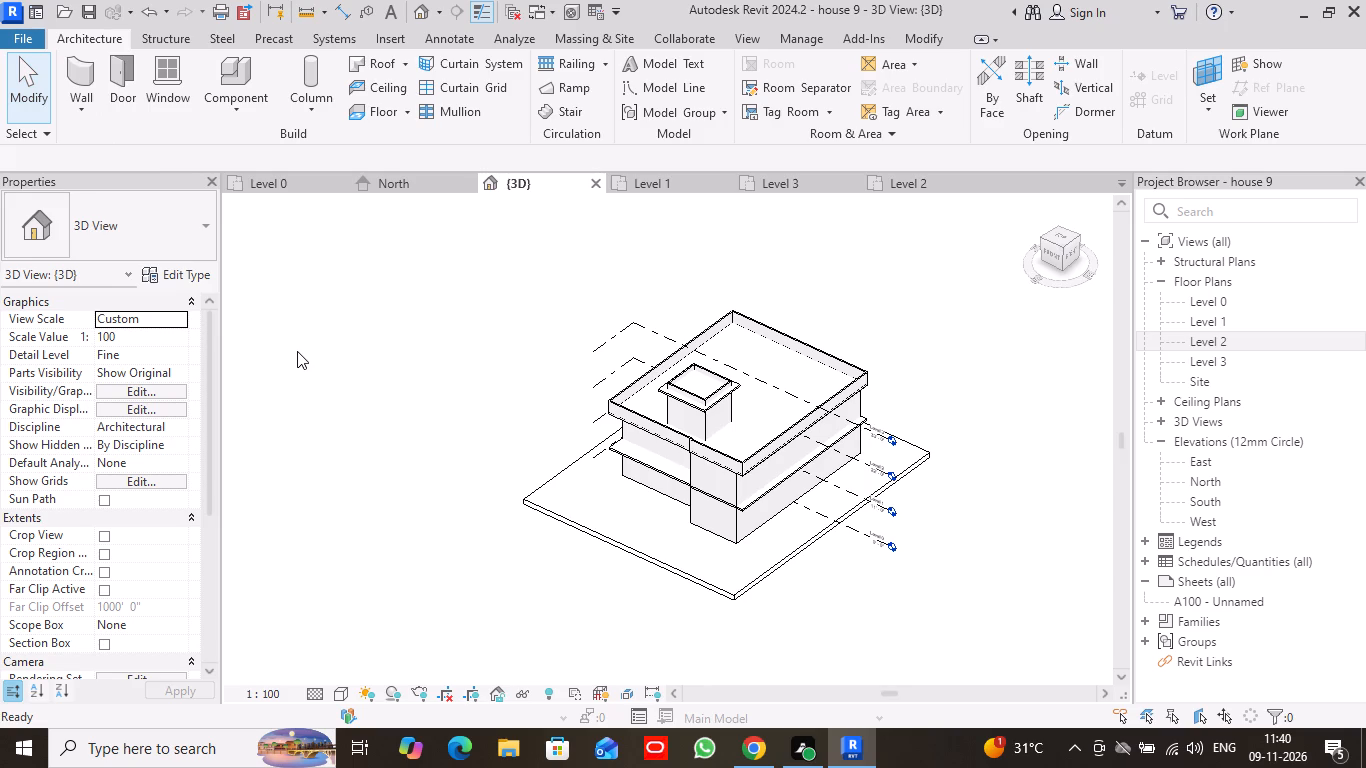
scroll(642, 507, down, 2)
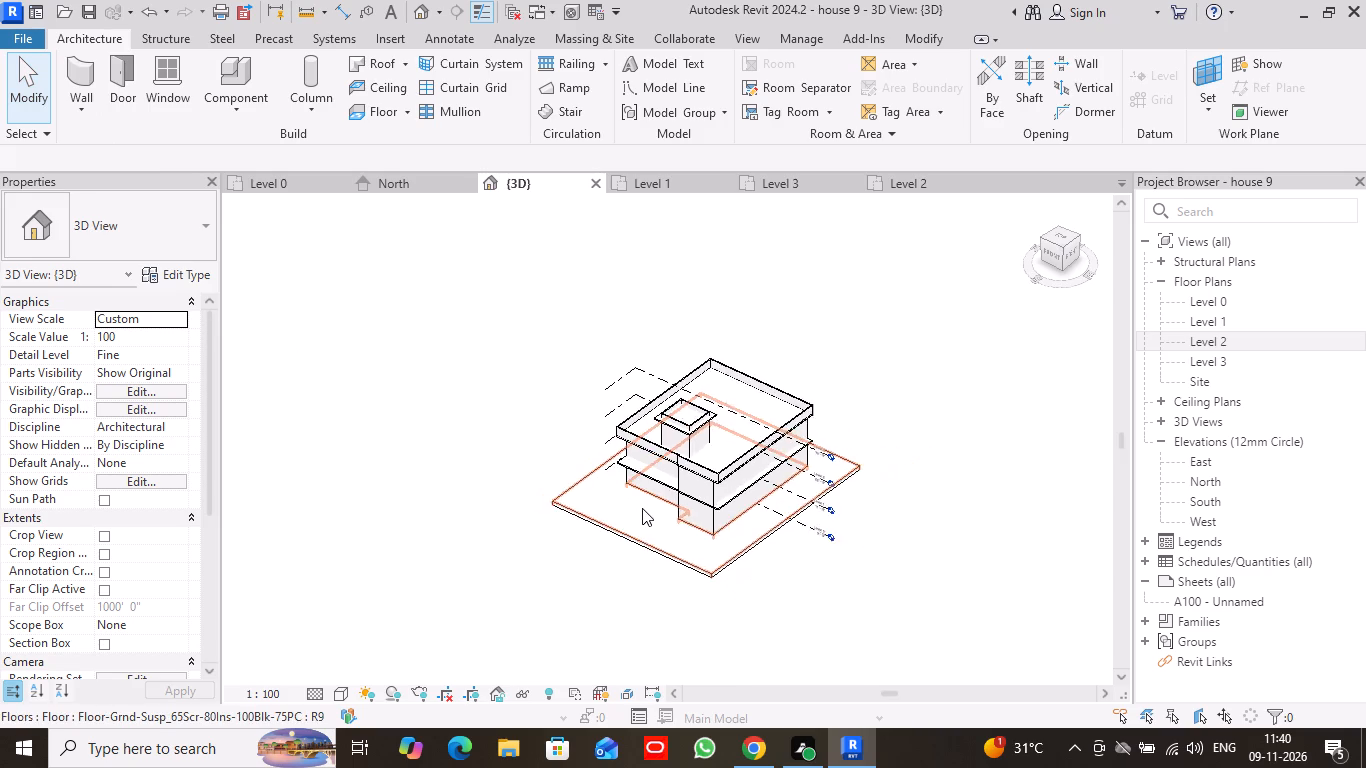
scroll(642, 508, up, 9)
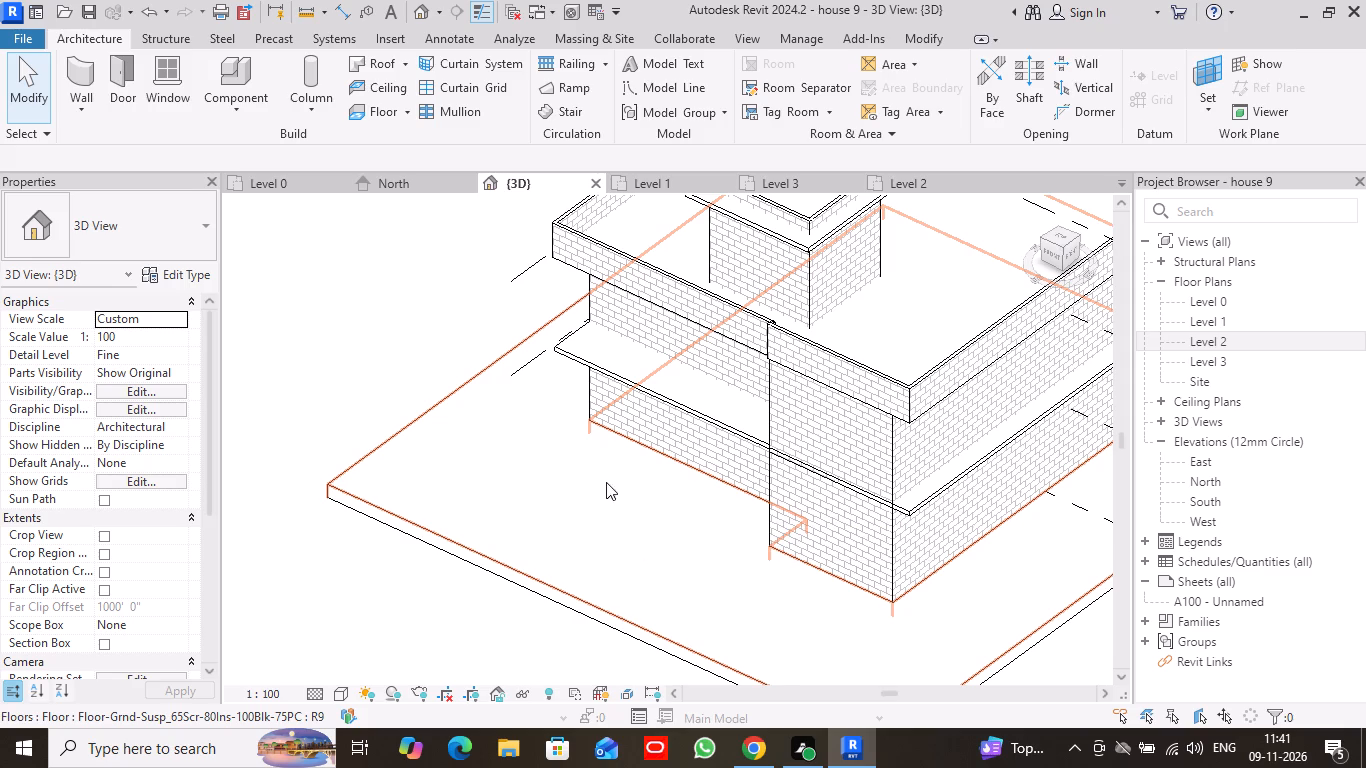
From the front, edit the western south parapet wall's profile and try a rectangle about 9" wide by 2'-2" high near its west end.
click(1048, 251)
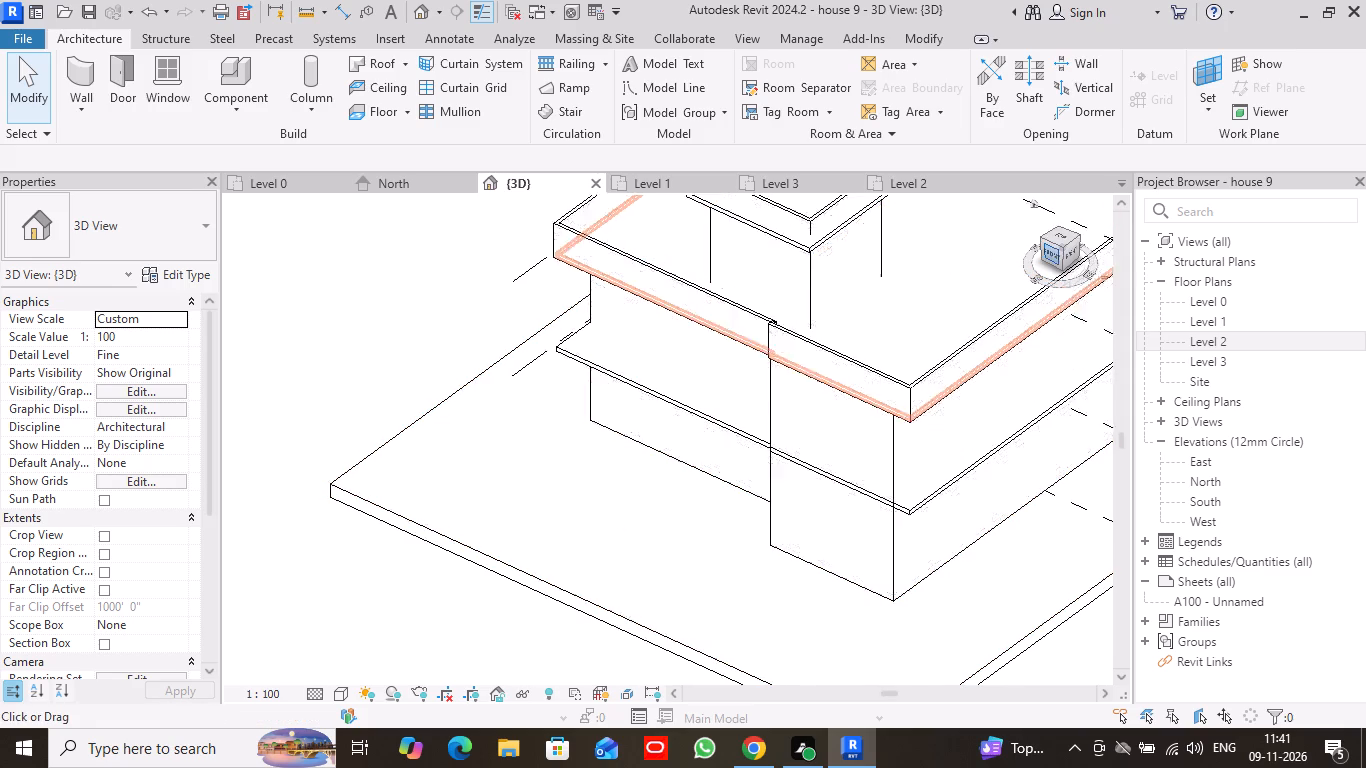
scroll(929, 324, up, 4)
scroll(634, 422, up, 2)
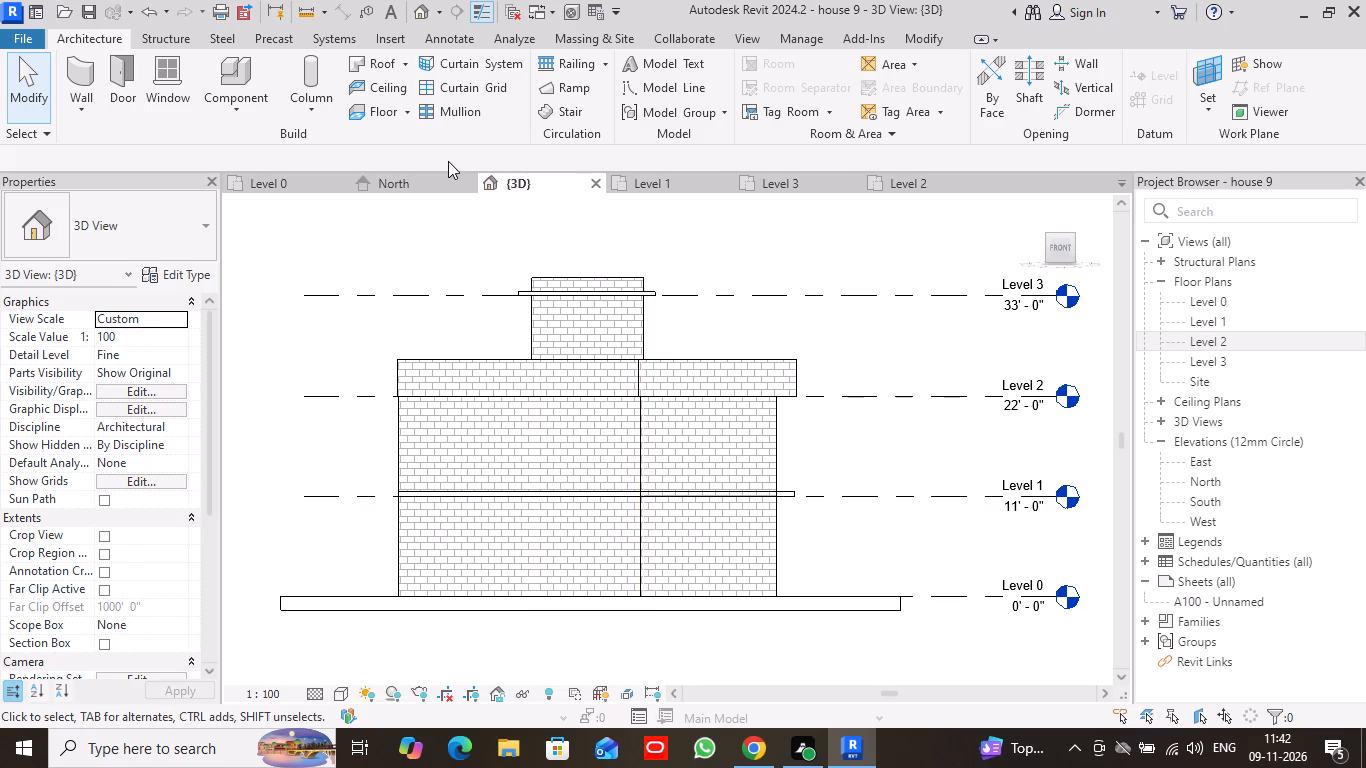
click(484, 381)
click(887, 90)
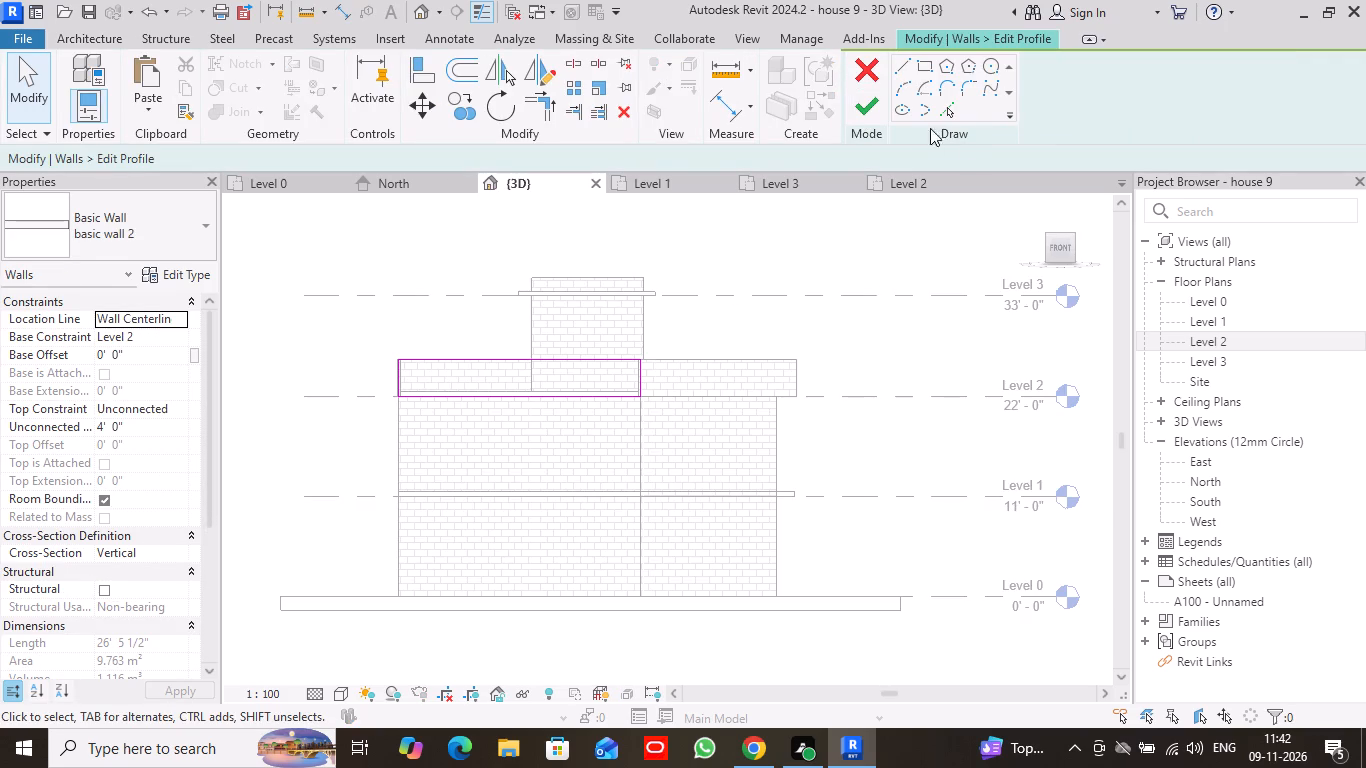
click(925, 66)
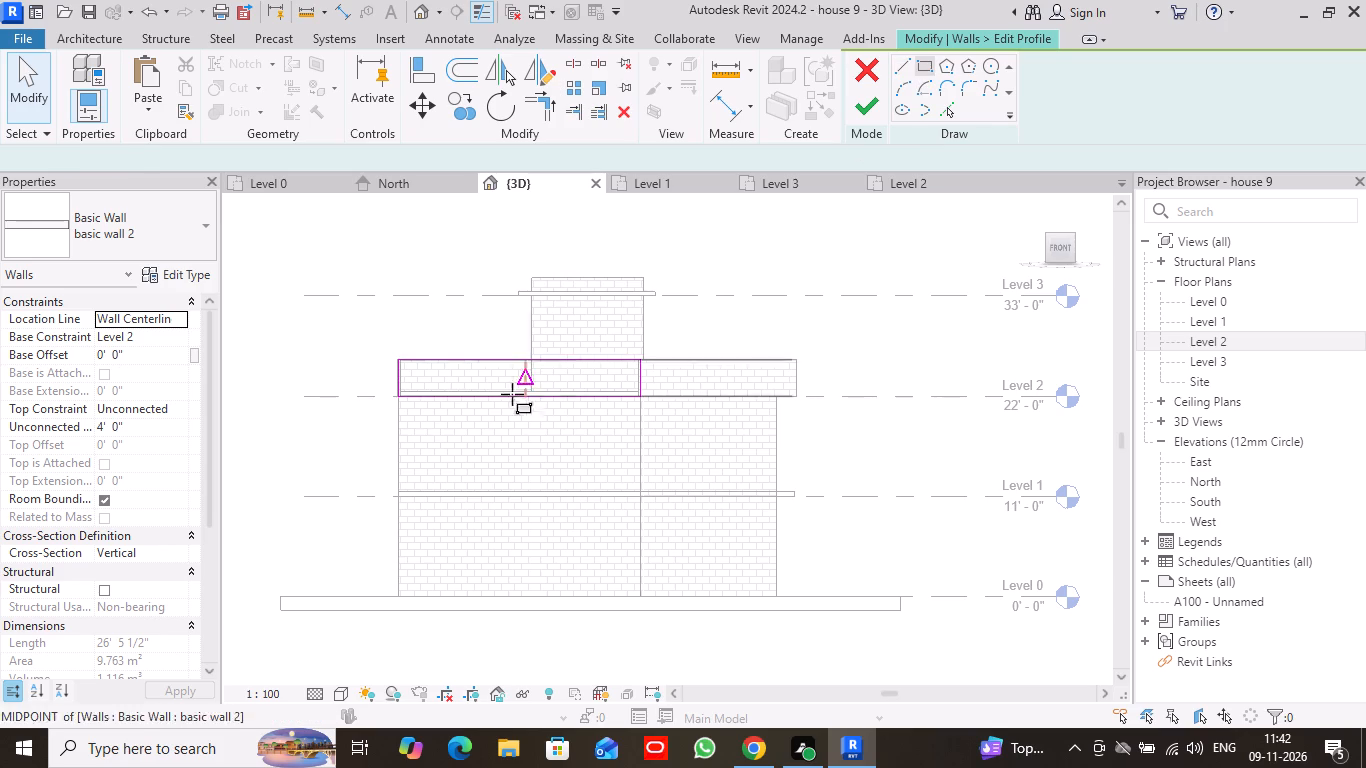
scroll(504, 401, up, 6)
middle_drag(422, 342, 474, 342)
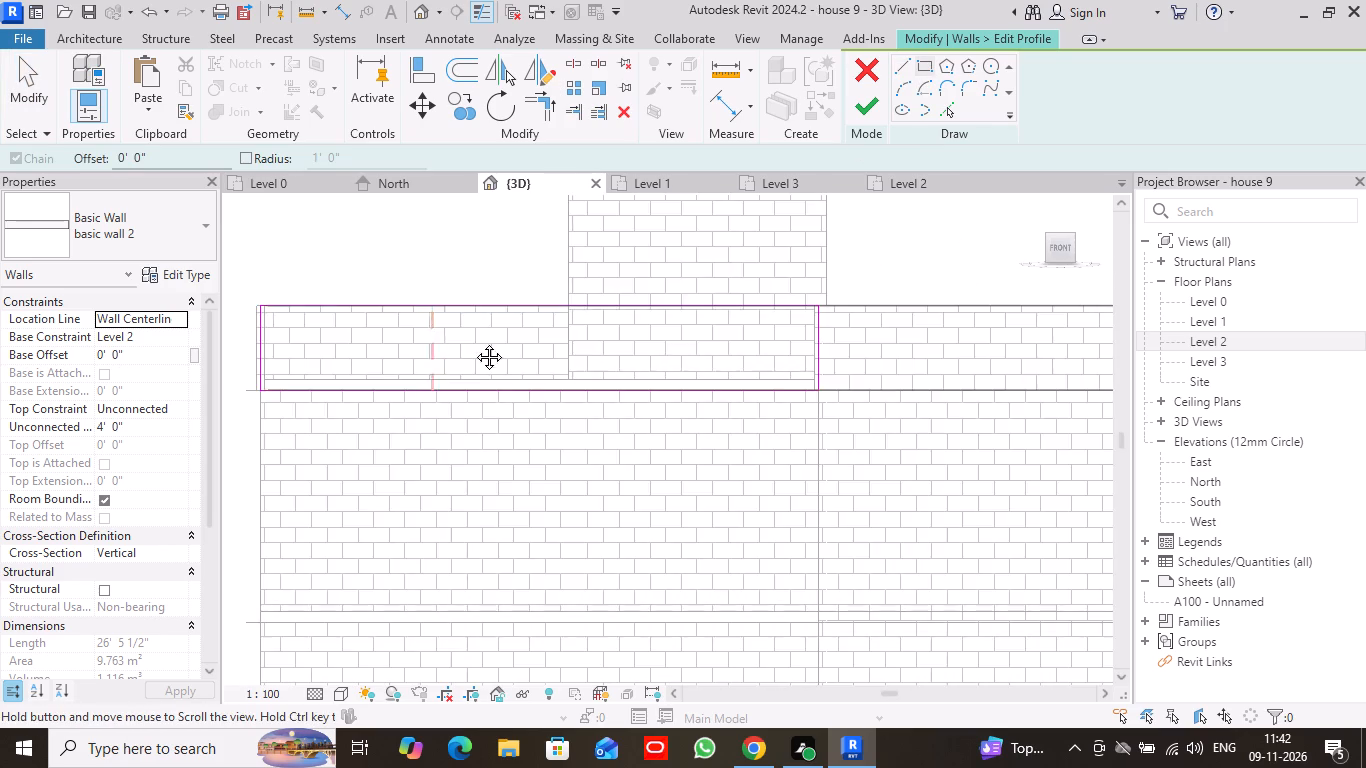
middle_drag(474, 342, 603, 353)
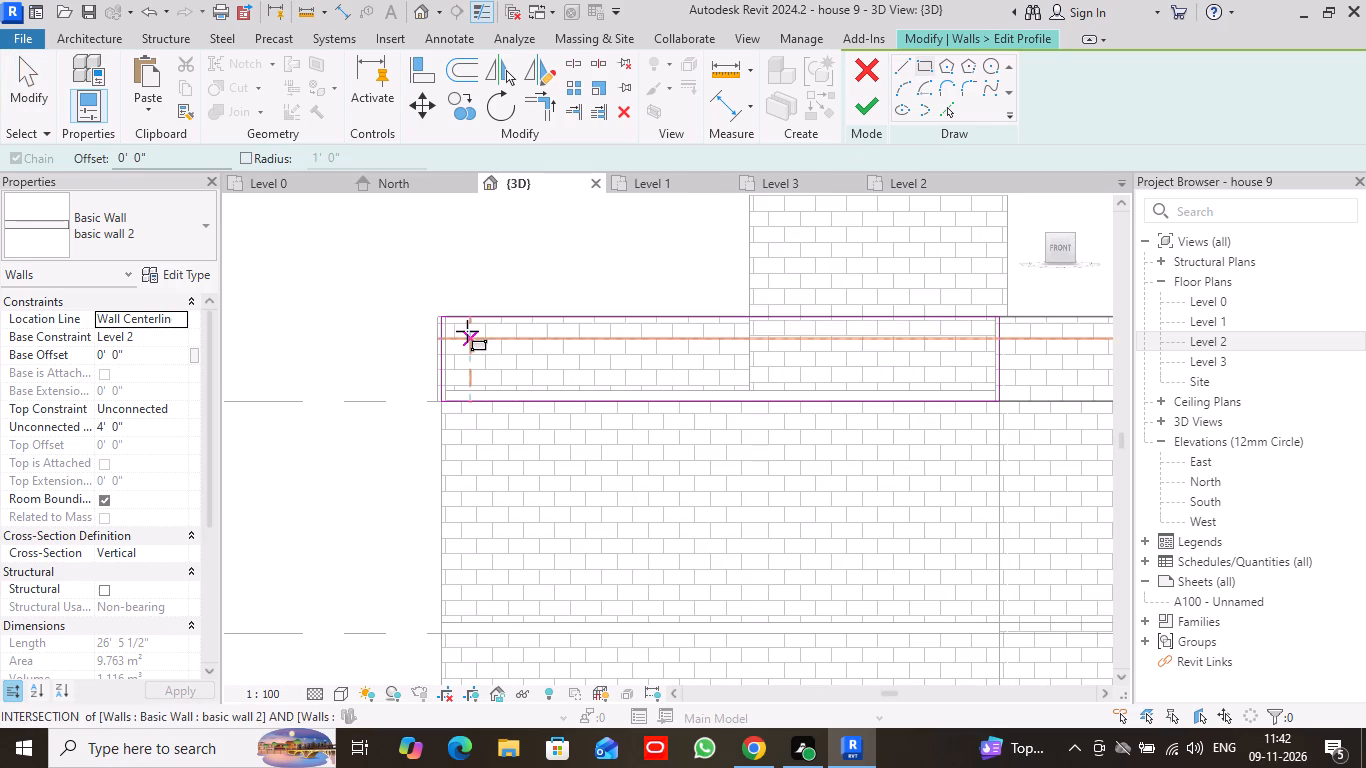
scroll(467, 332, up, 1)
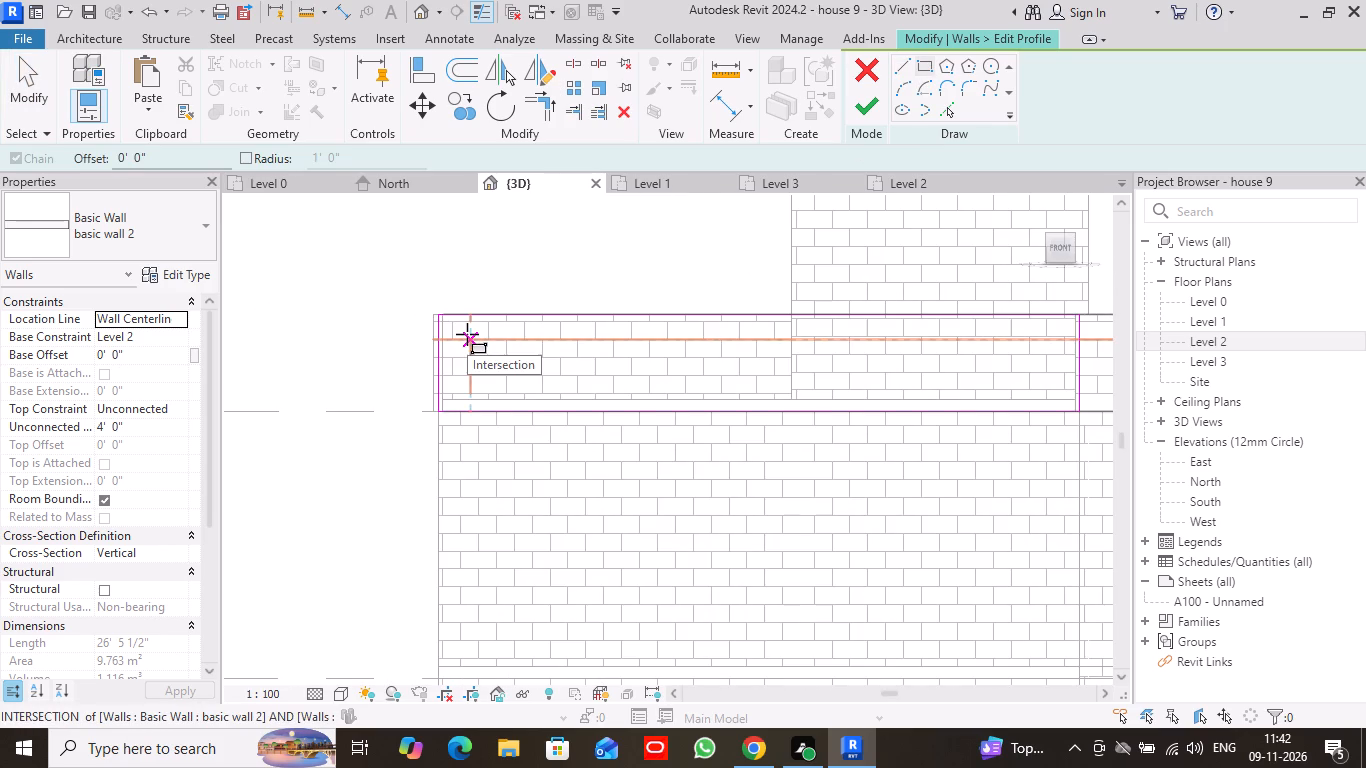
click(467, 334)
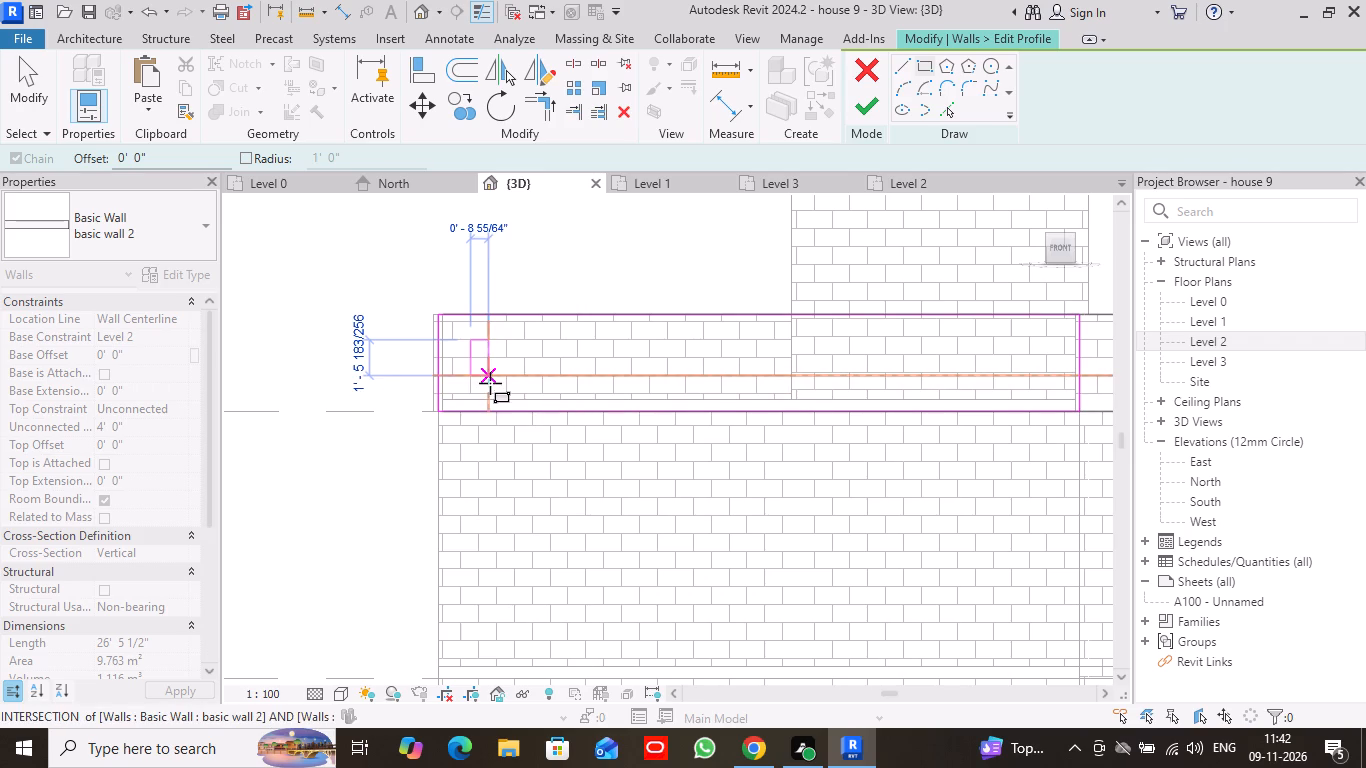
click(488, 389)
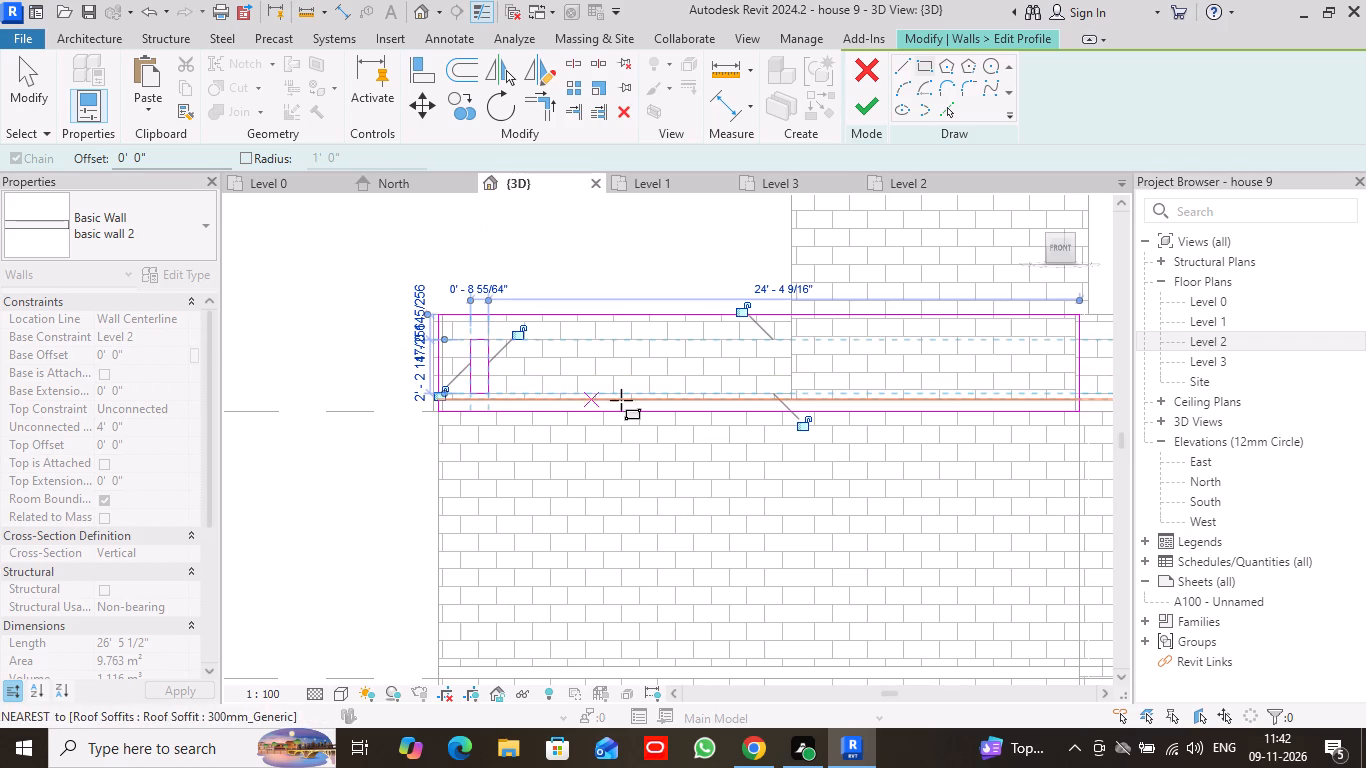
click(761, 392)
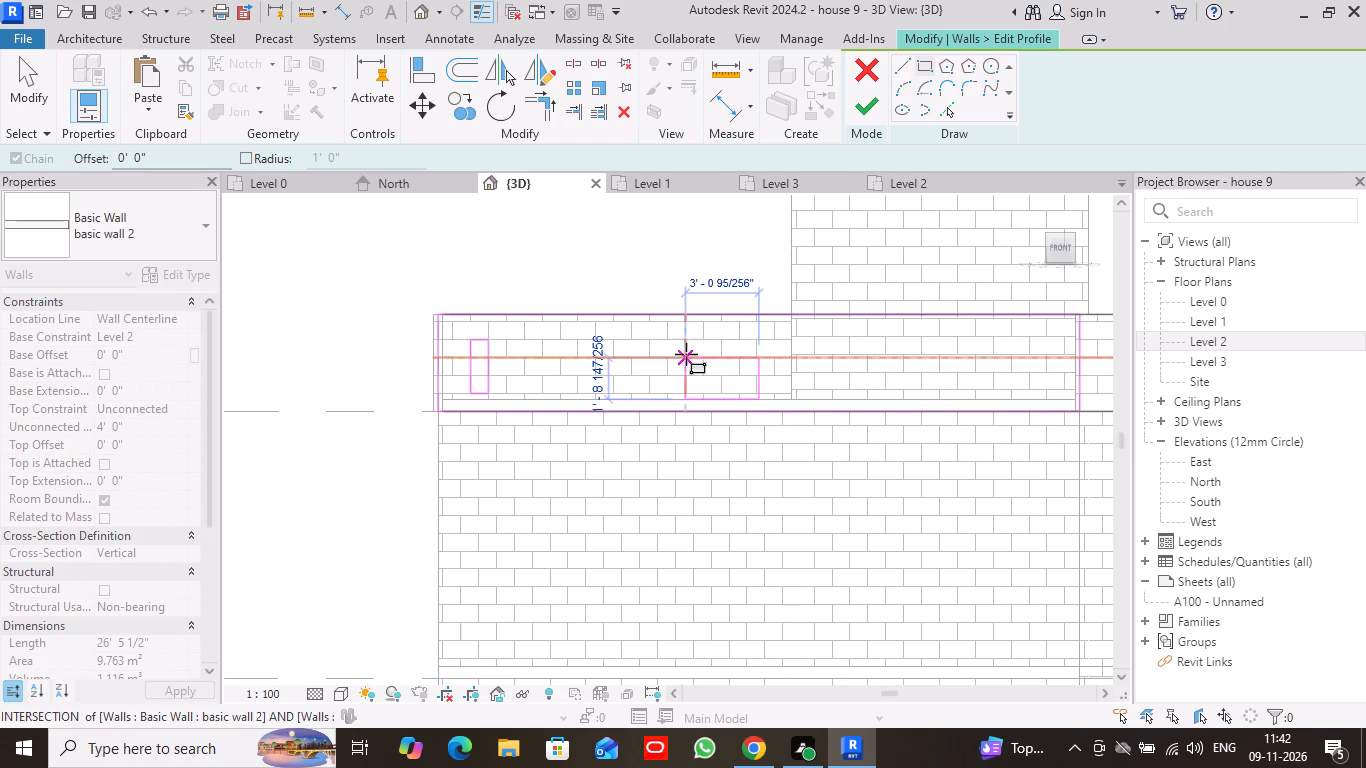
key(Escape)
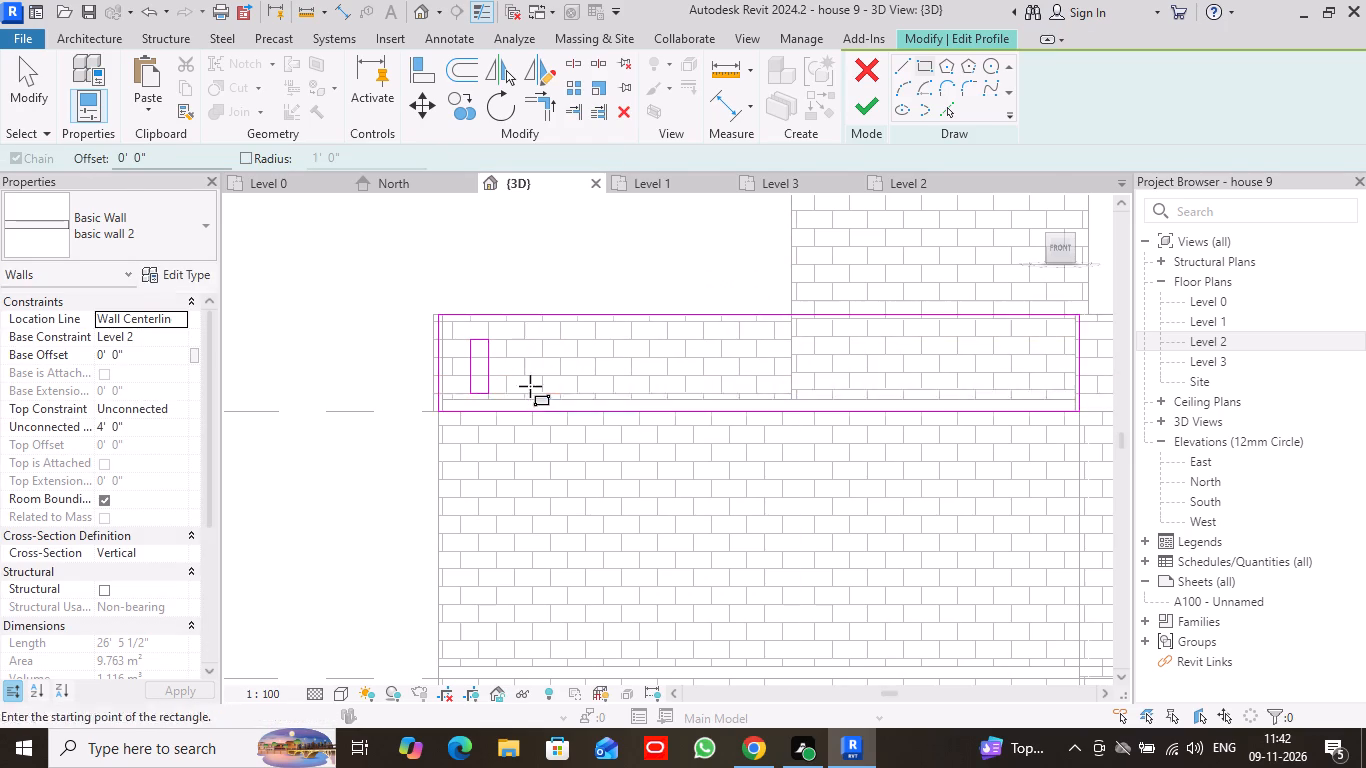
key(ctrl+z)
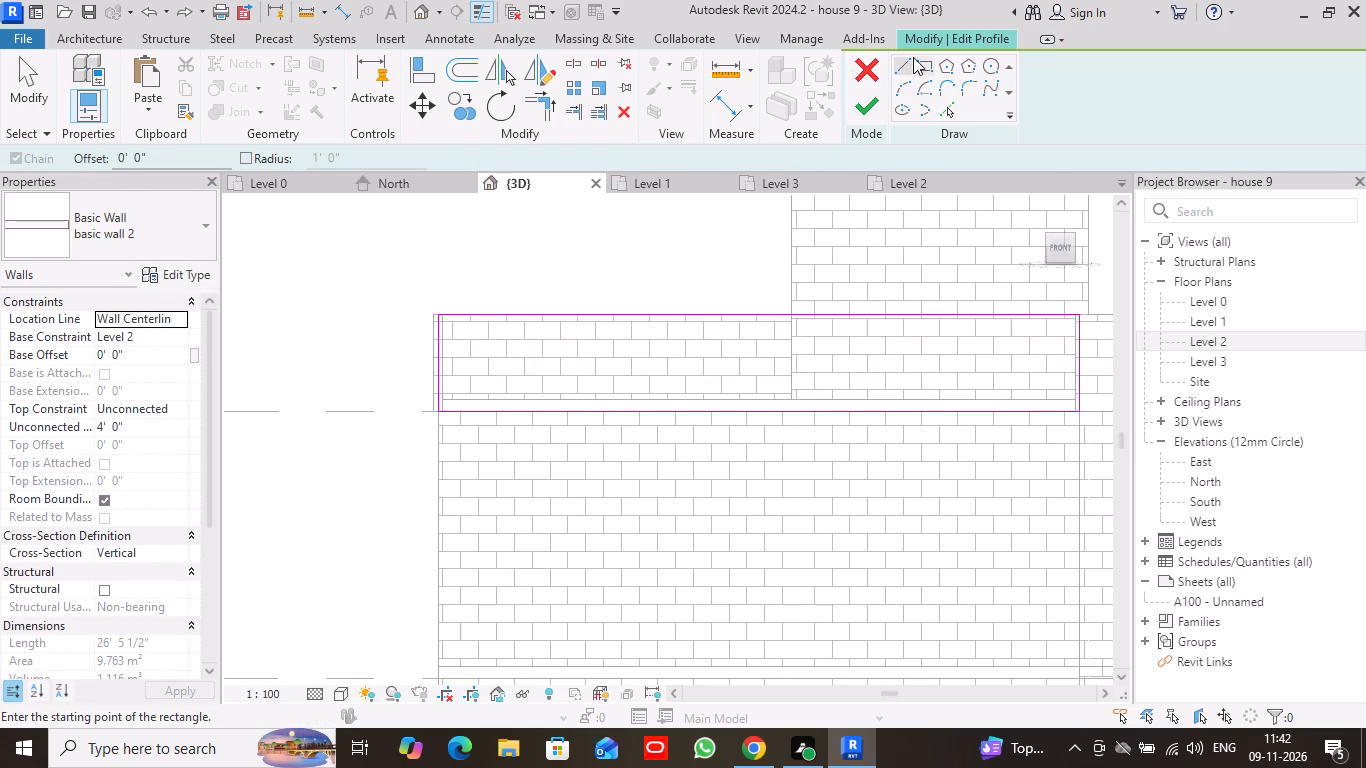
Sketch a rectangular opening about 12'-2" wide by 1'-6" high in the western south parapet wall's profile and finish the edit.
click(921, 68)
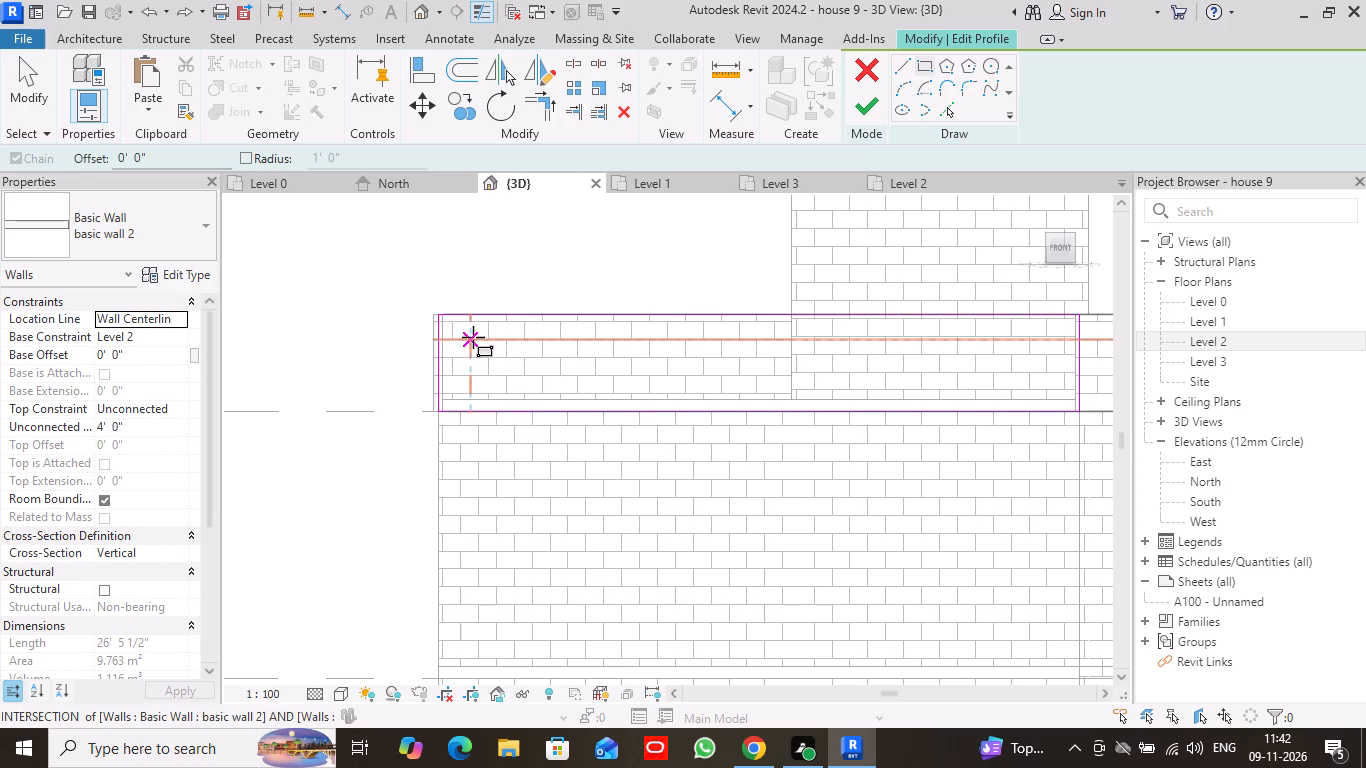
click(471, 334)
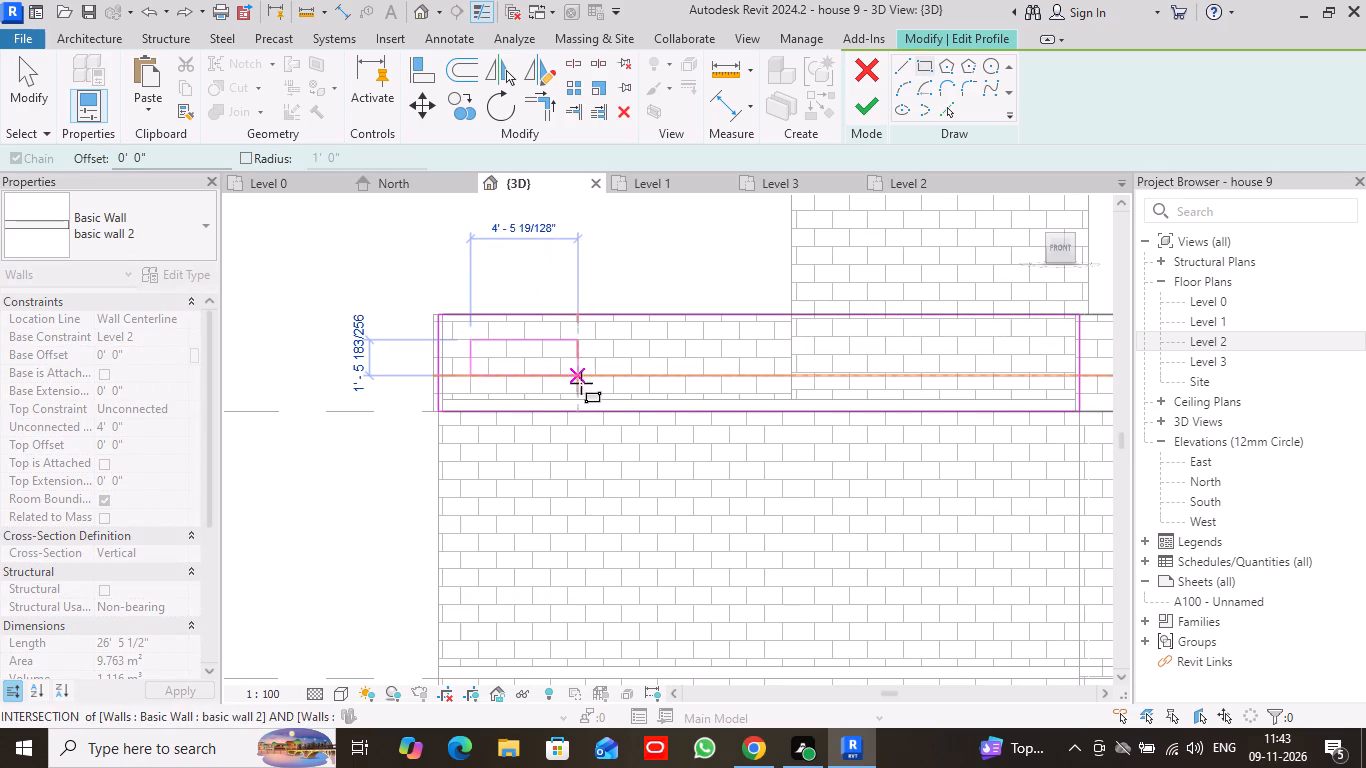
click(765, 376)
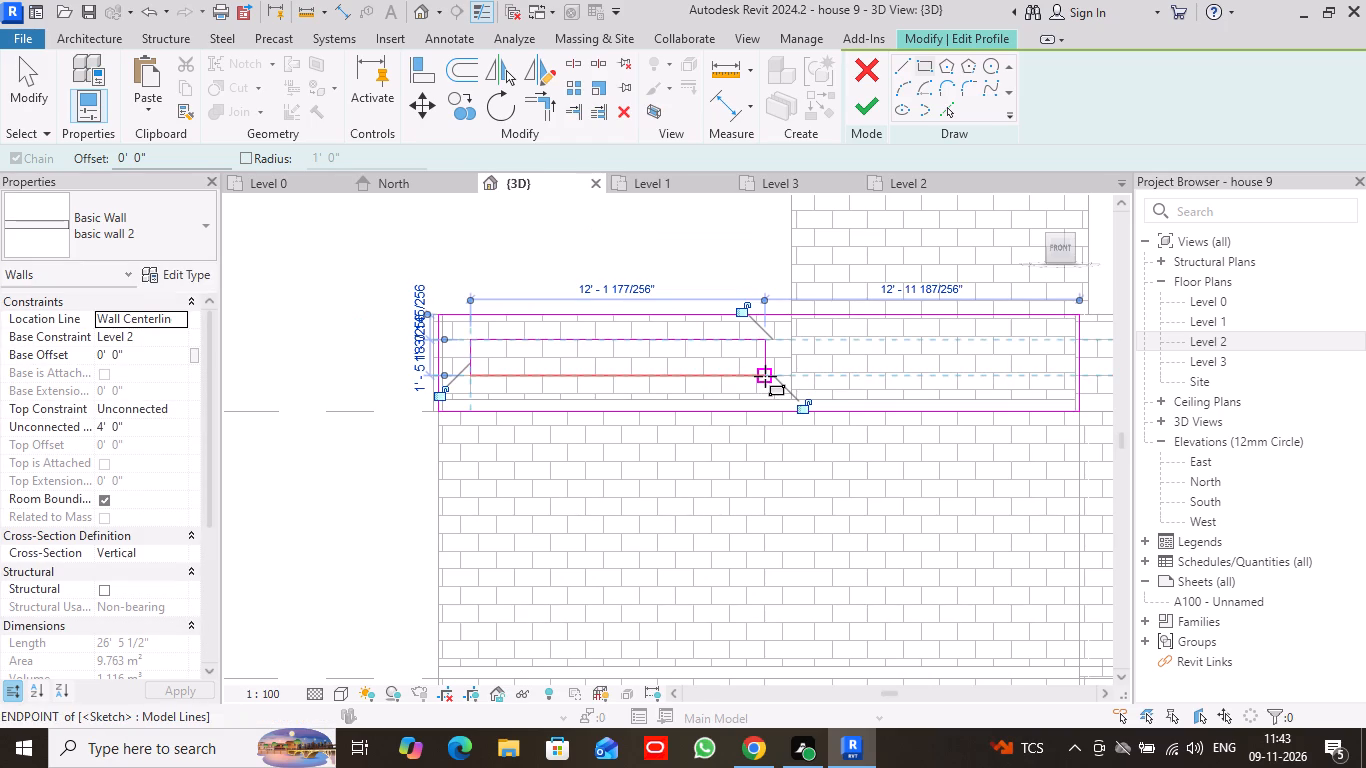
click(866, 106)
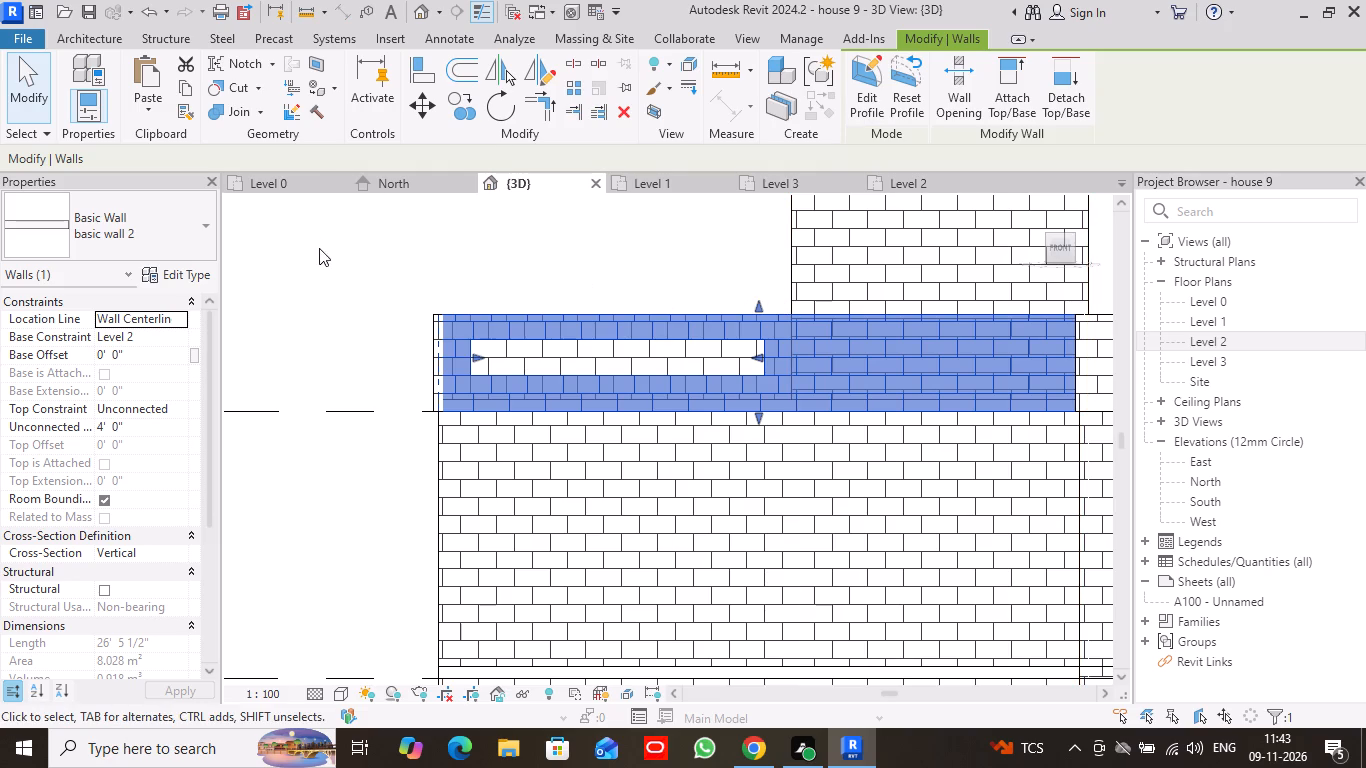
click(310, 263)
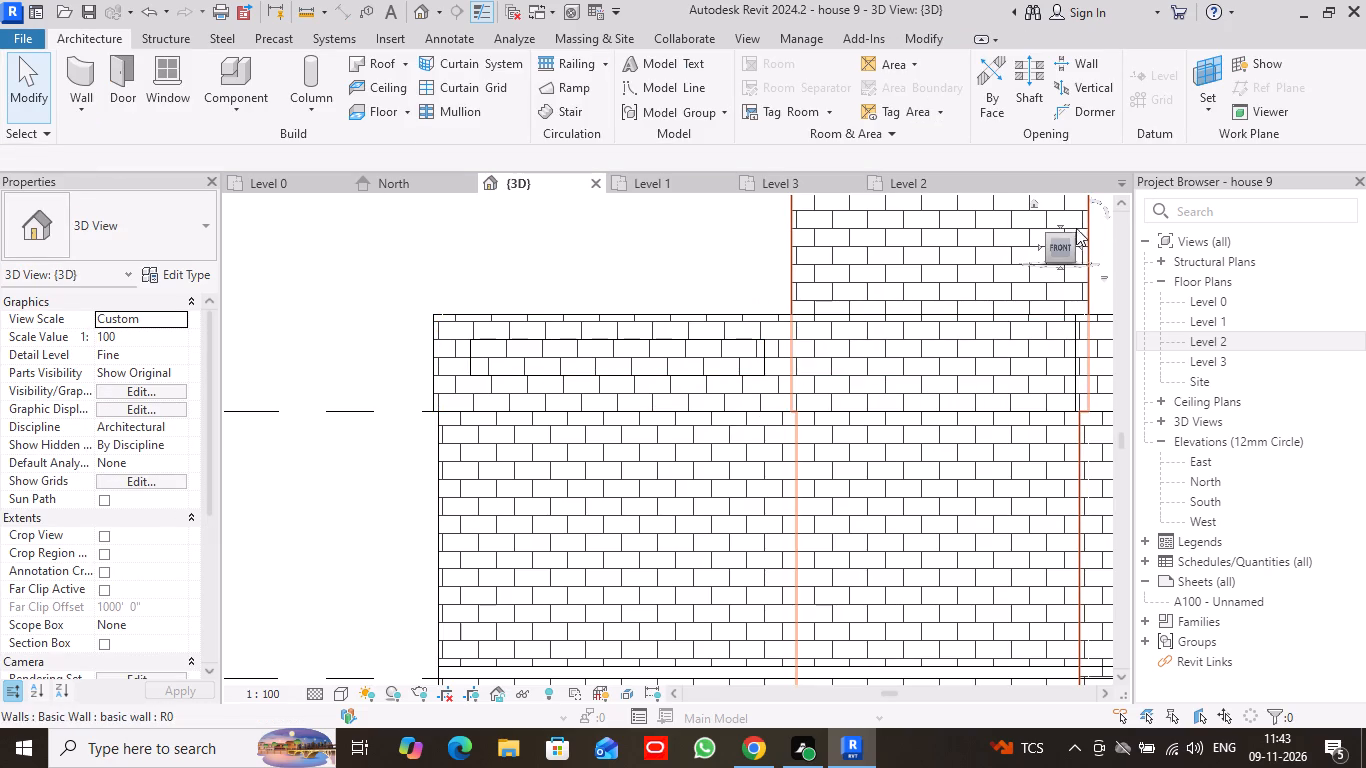
Examine the opening in the western south parapet wall from an oblique angle and from the front.
drag(1073, 234, 1033, 269)
scroll(883, 466, down, 2)
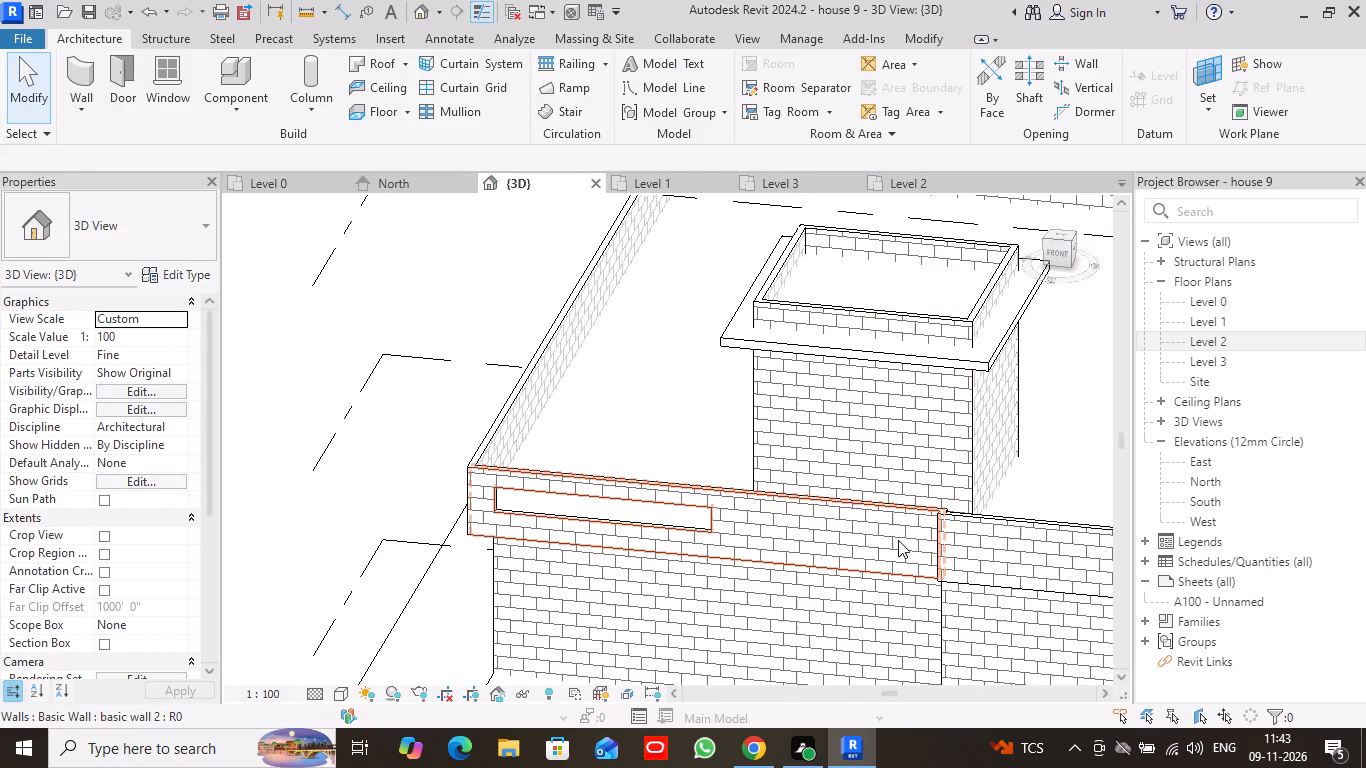
middle_drag(487, 286, 254, 172)
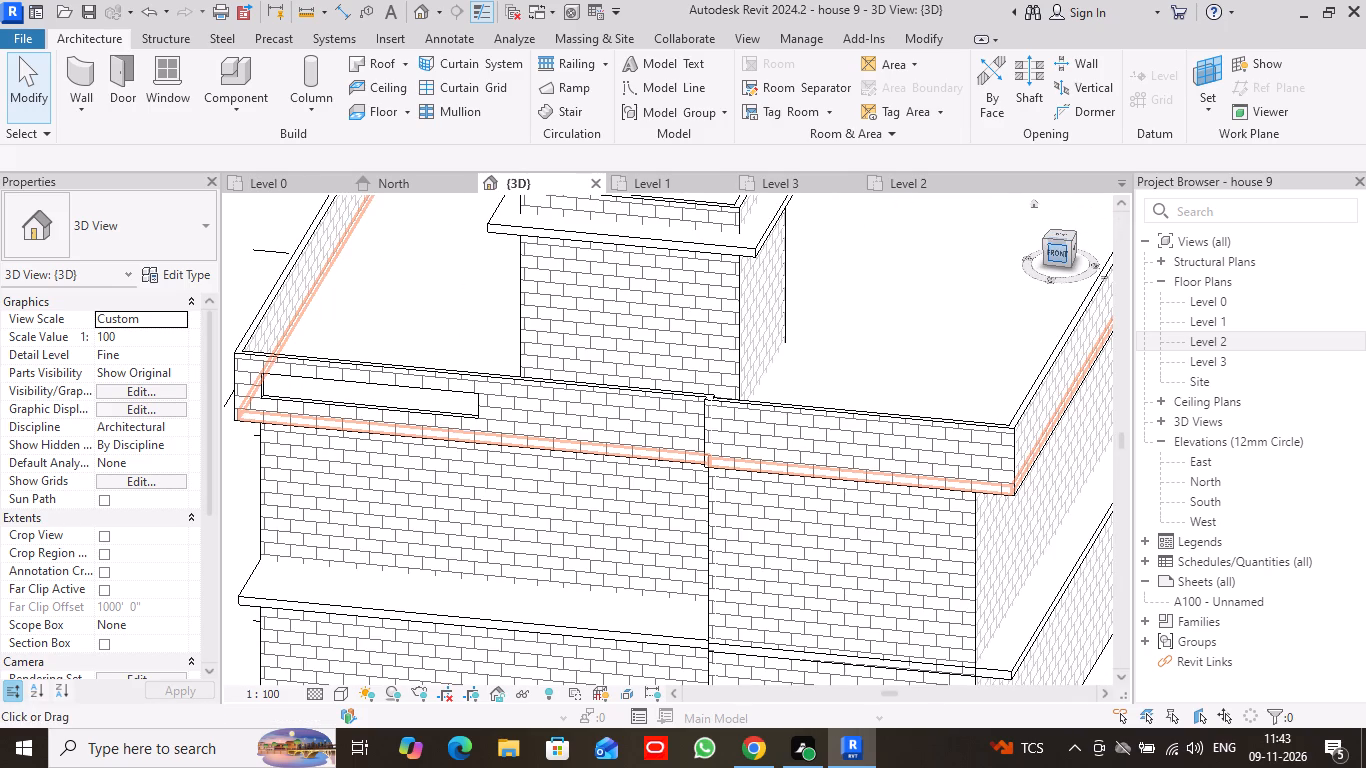
click(1053, 248)
scroll(685, 444, up, 3)
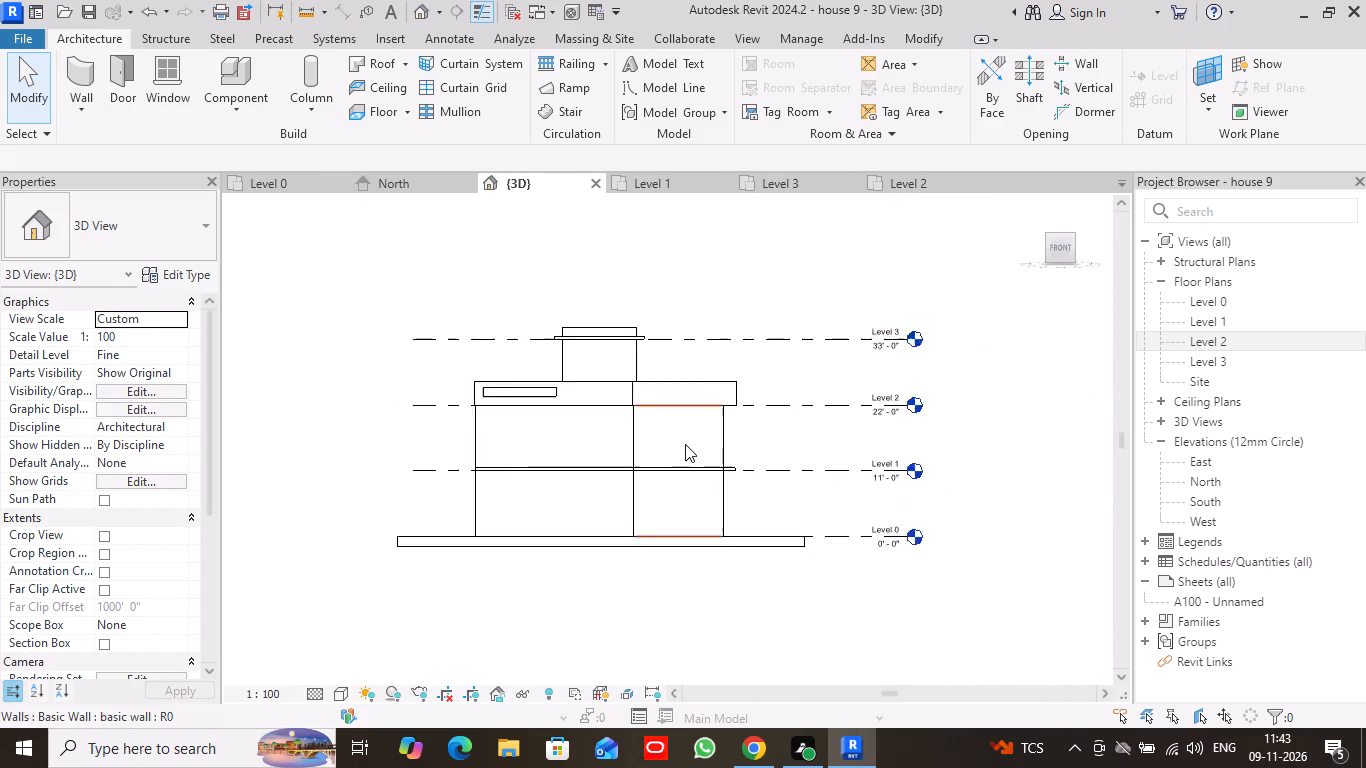
scroll(685, 444, up, 5)
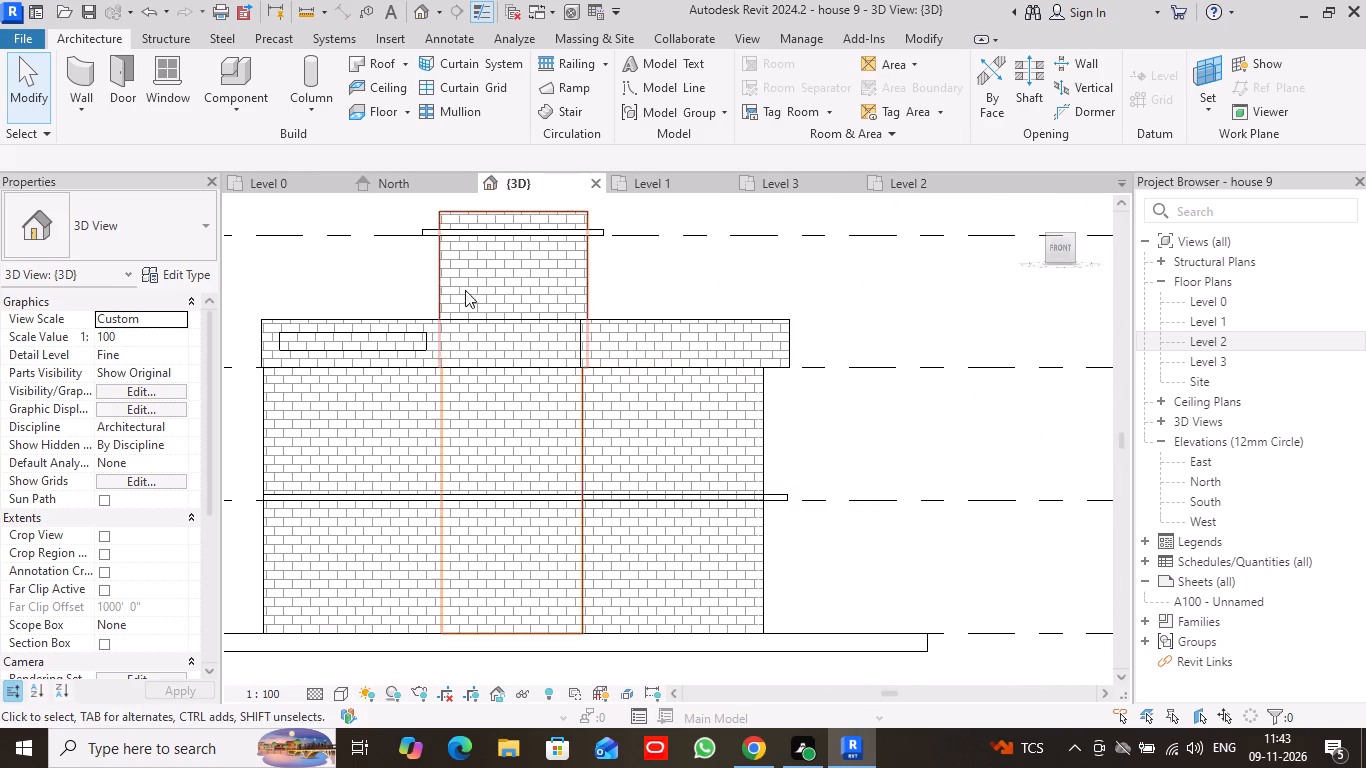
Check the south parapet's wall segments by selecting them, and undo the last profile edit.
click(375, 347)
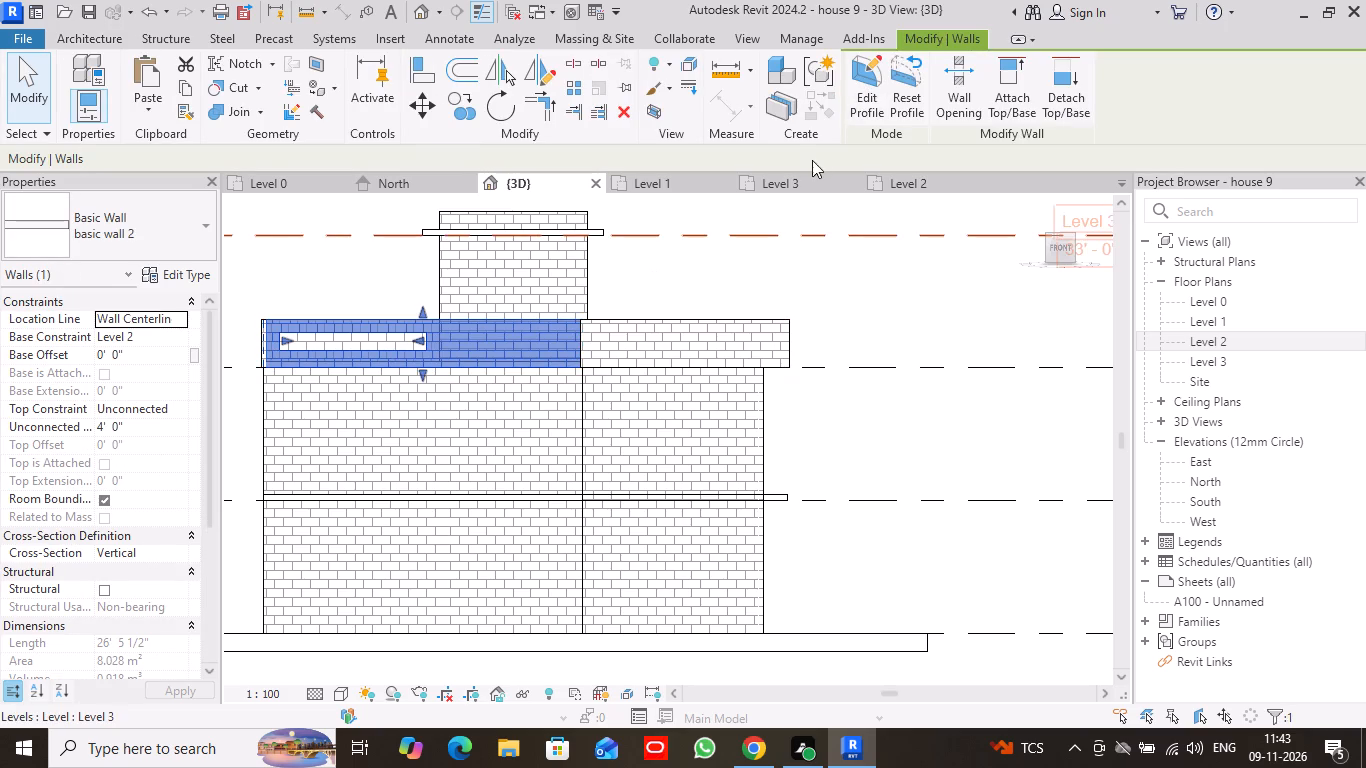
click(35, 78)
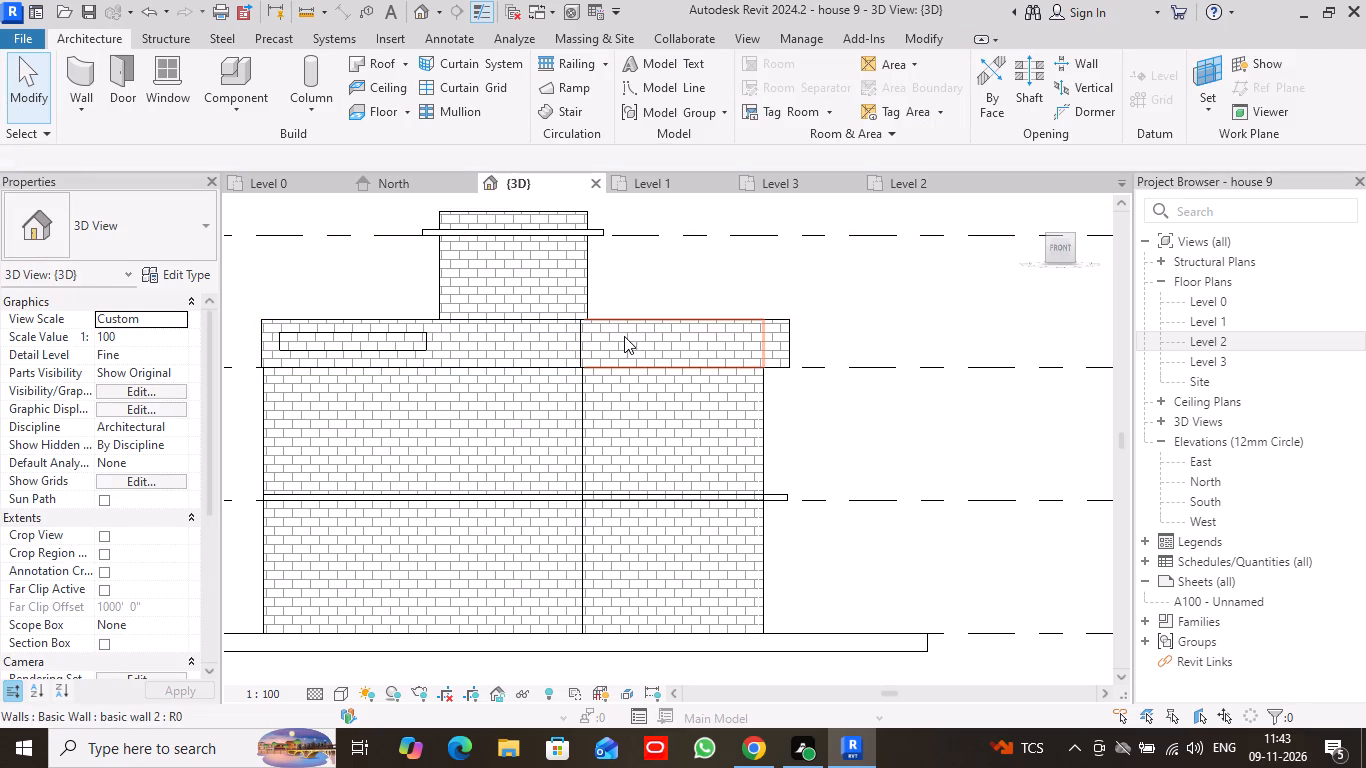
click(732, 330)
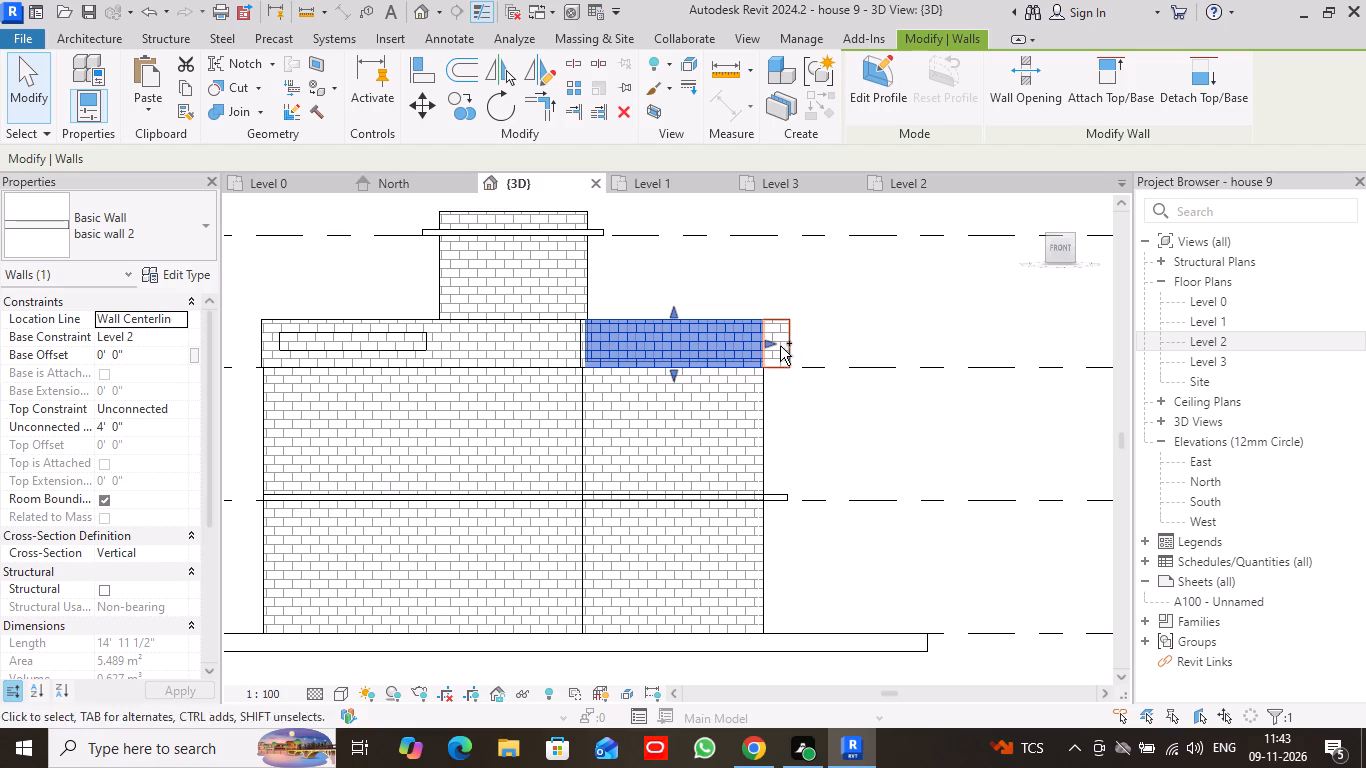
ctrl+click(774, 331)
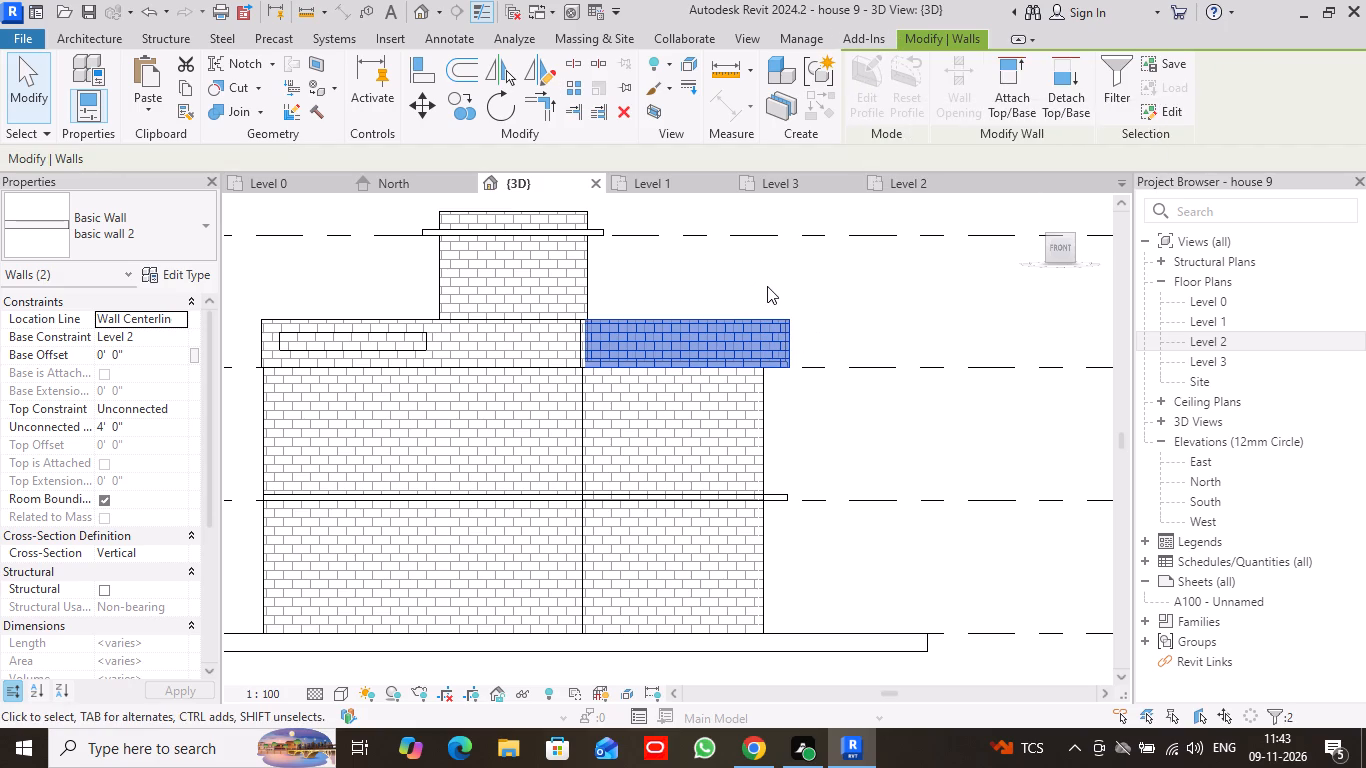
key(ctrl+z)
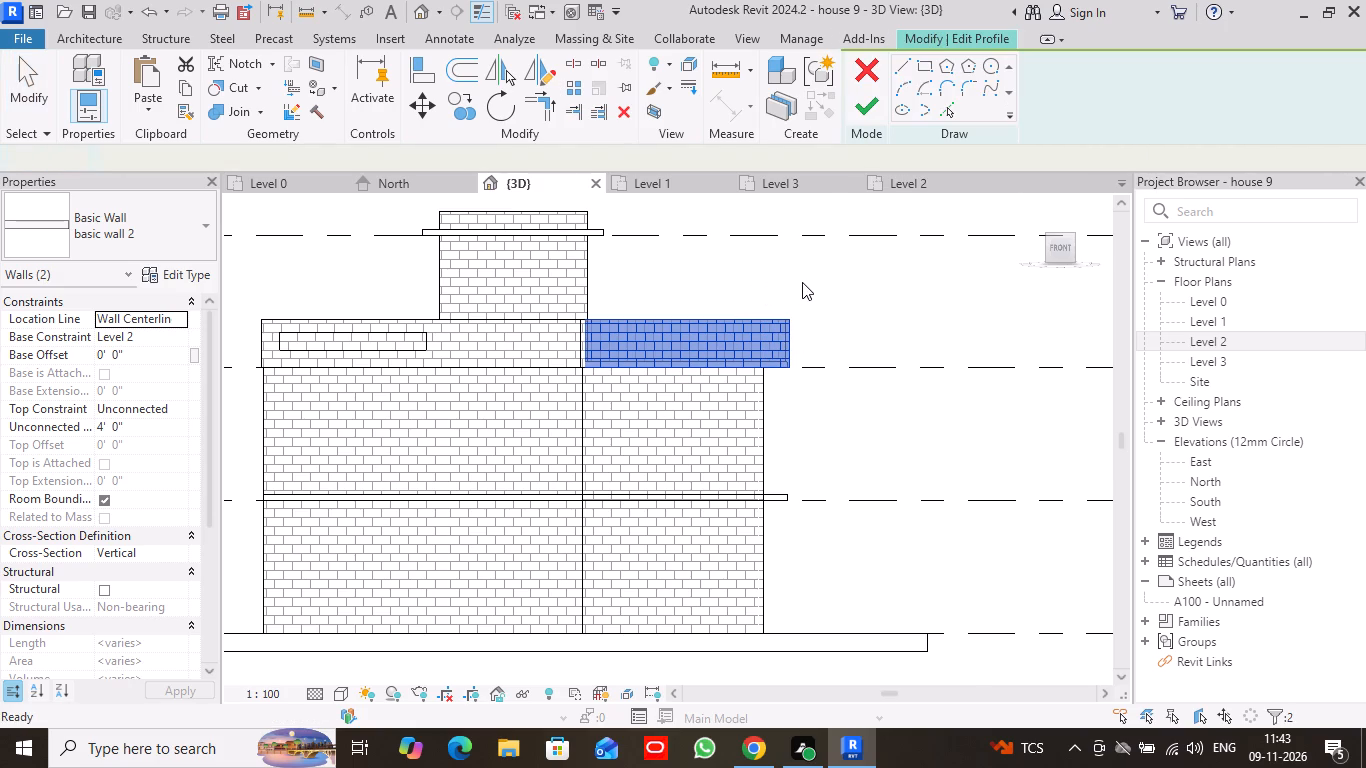
Exit the western south parapet wall's profile edit and discard its sketch changes.
scroll(929, 317, down, 4)
middle_drag(994, 416, 671, 369)
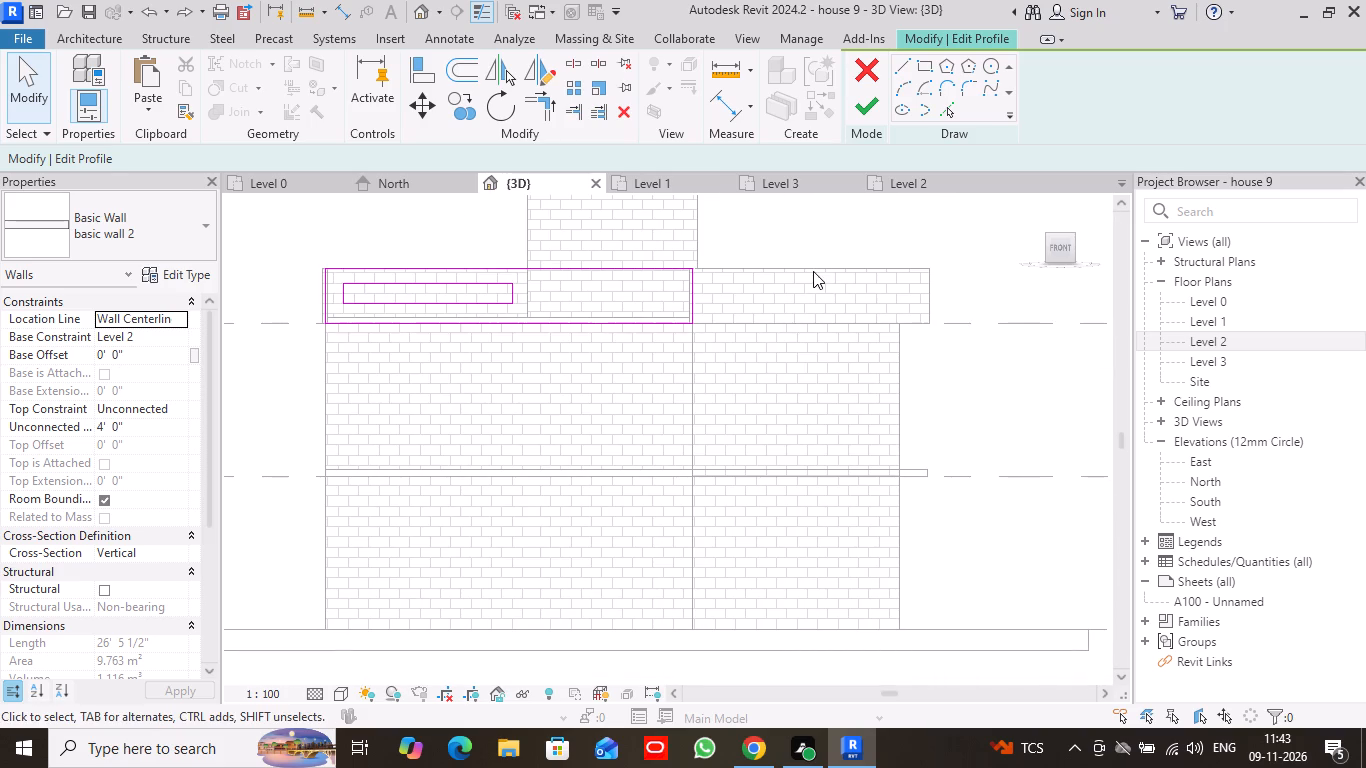
click(19, 81)
click(863, 76)
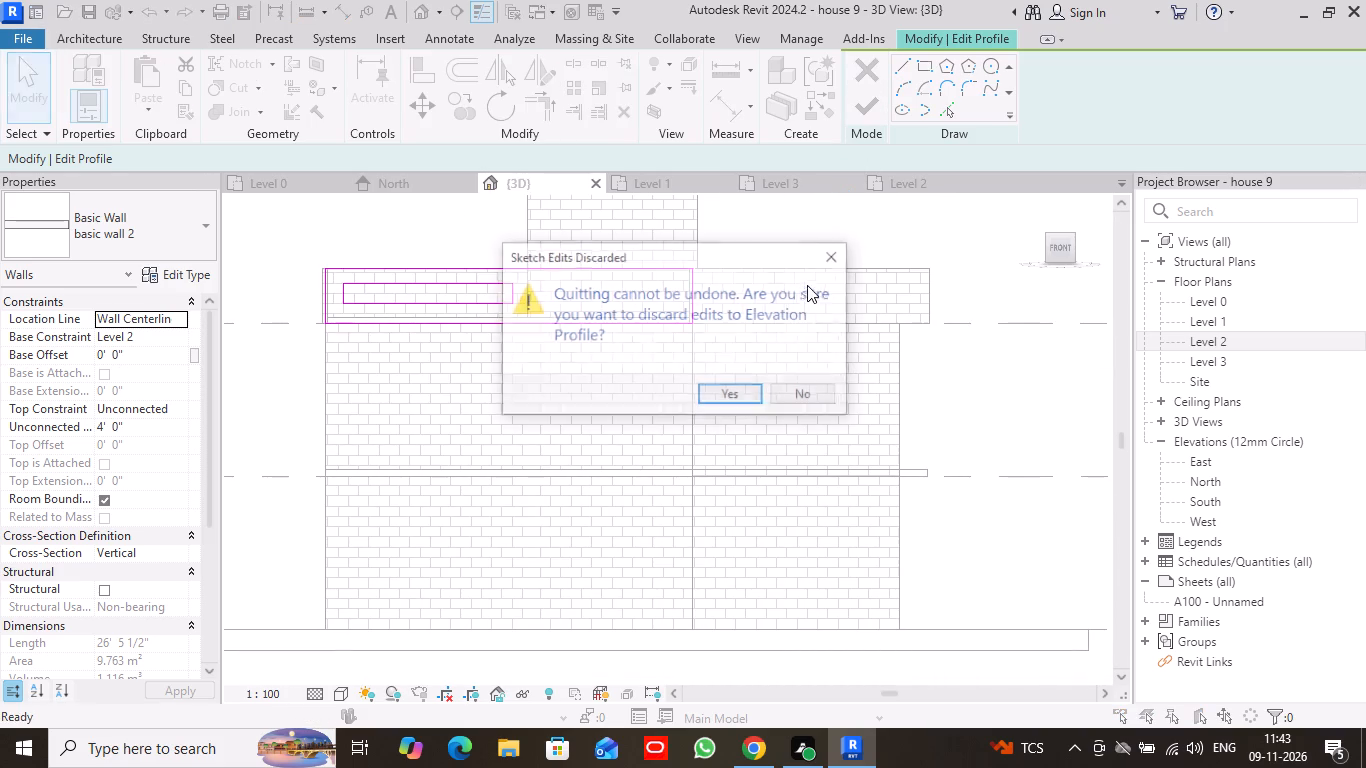
click(739, 397)
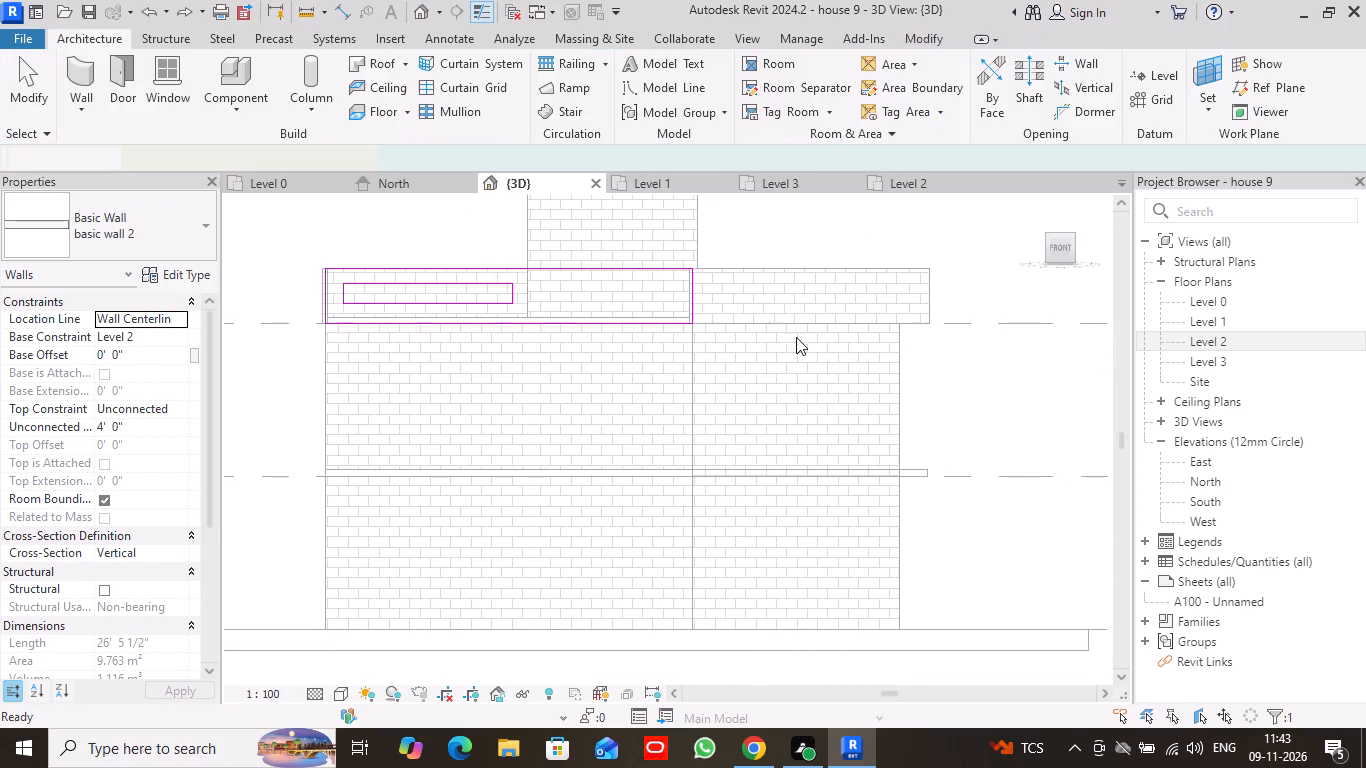
Sketch a rectangular opening about 12'-4" wide by 2'-2" high in the eastern south parapet wall's profile and finish the edit.
click(729, 374)
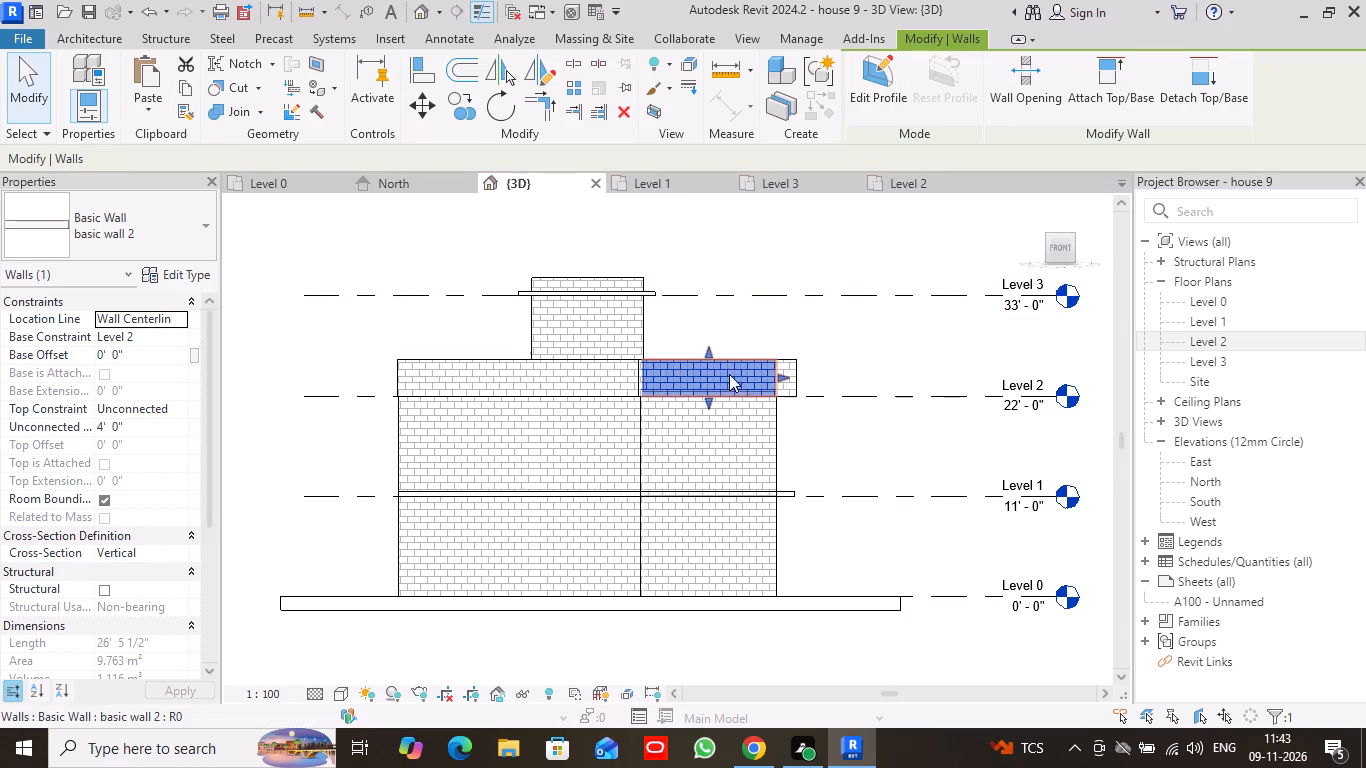
click(877, 73)
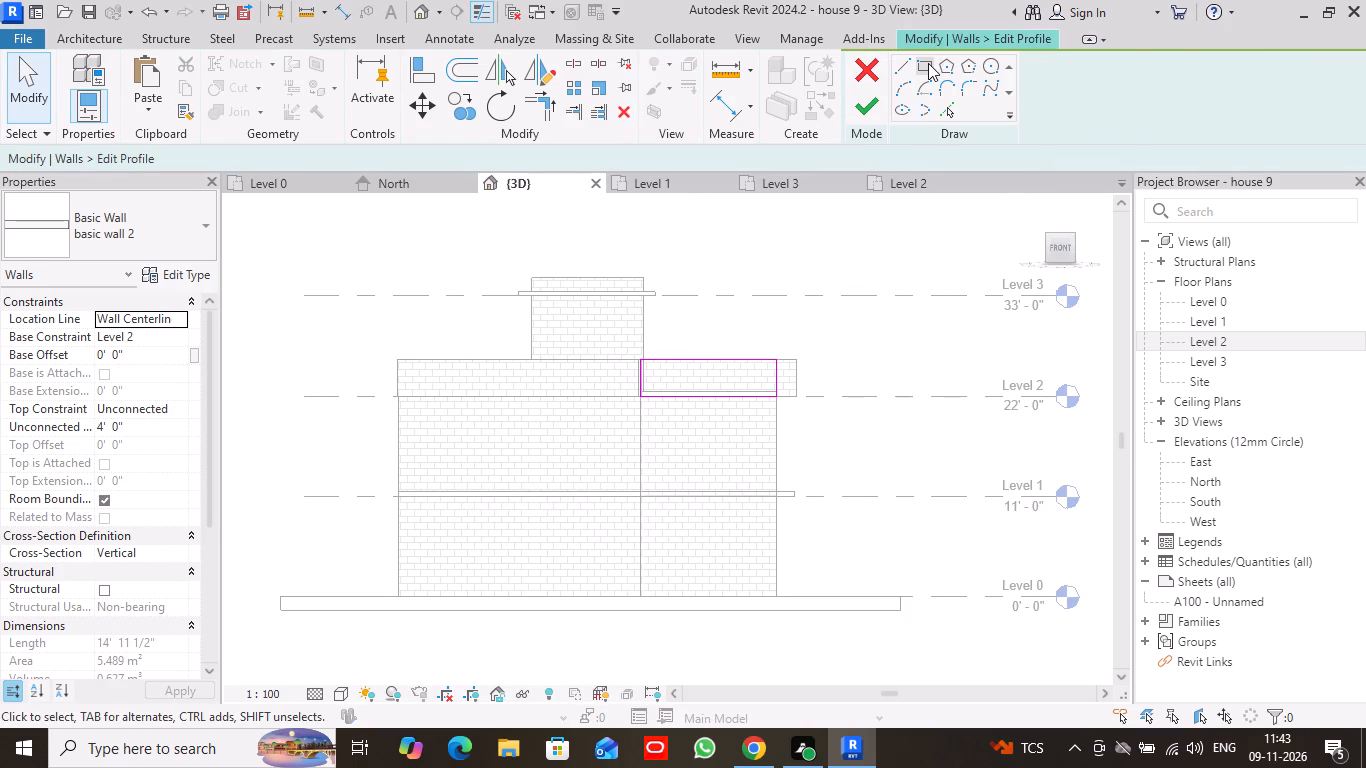
click(926, 64)
scroll(711, 410, up, 3)
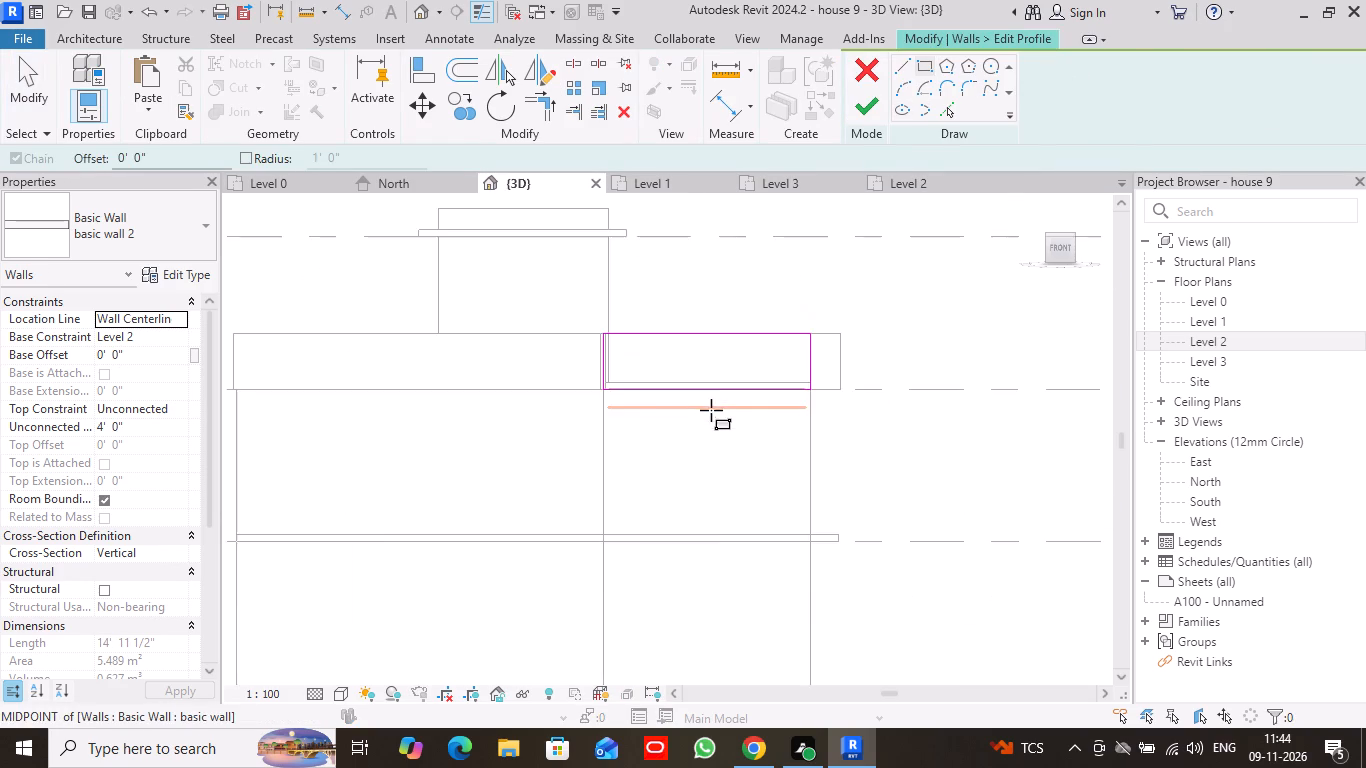
scroll(715, 407, up, 3)
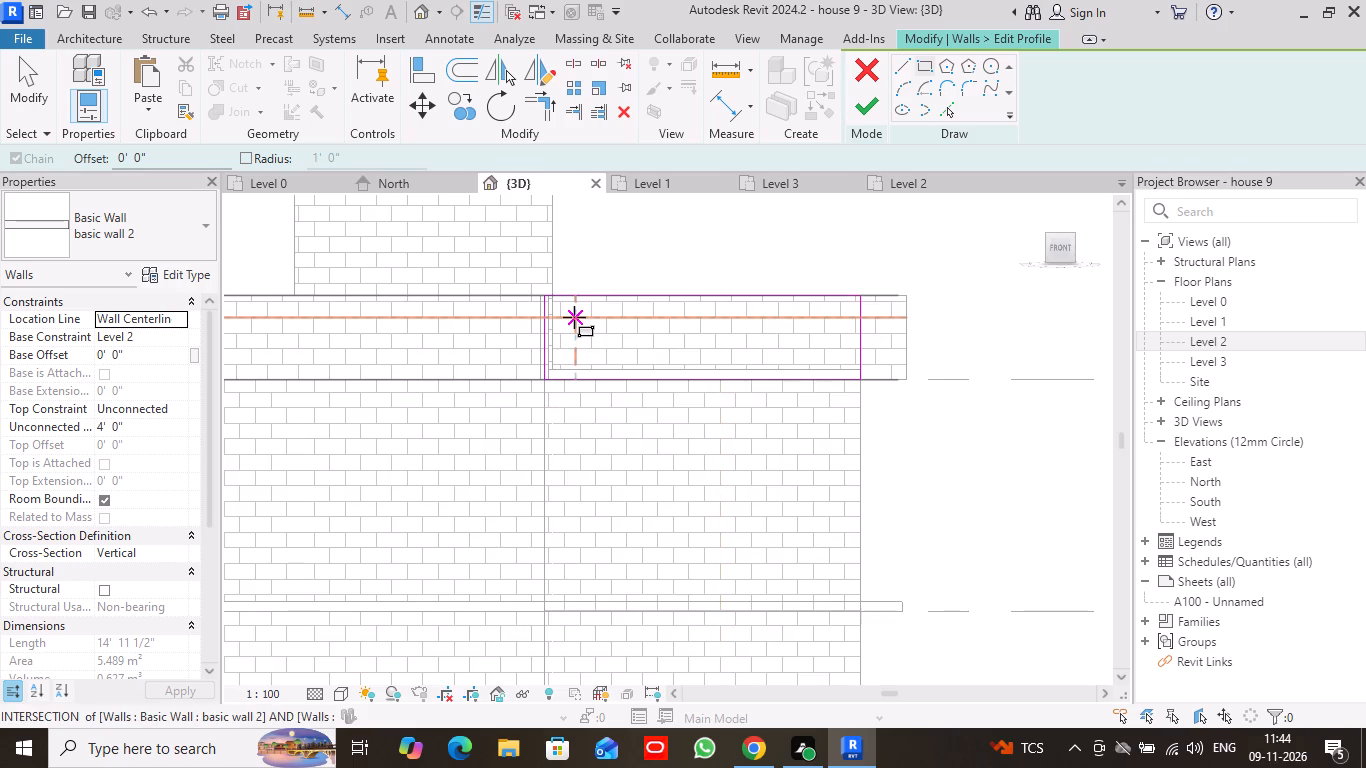
click(574, 317)
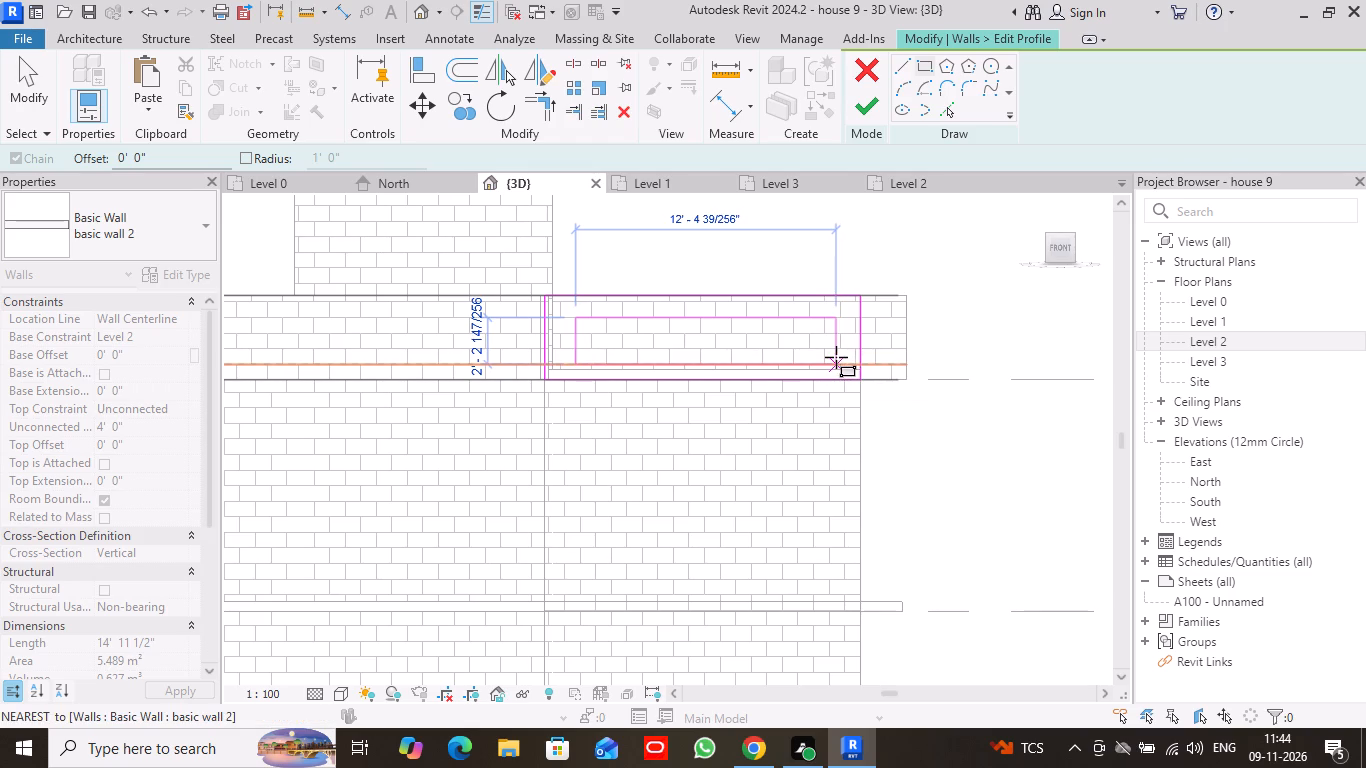
click(836, 357)
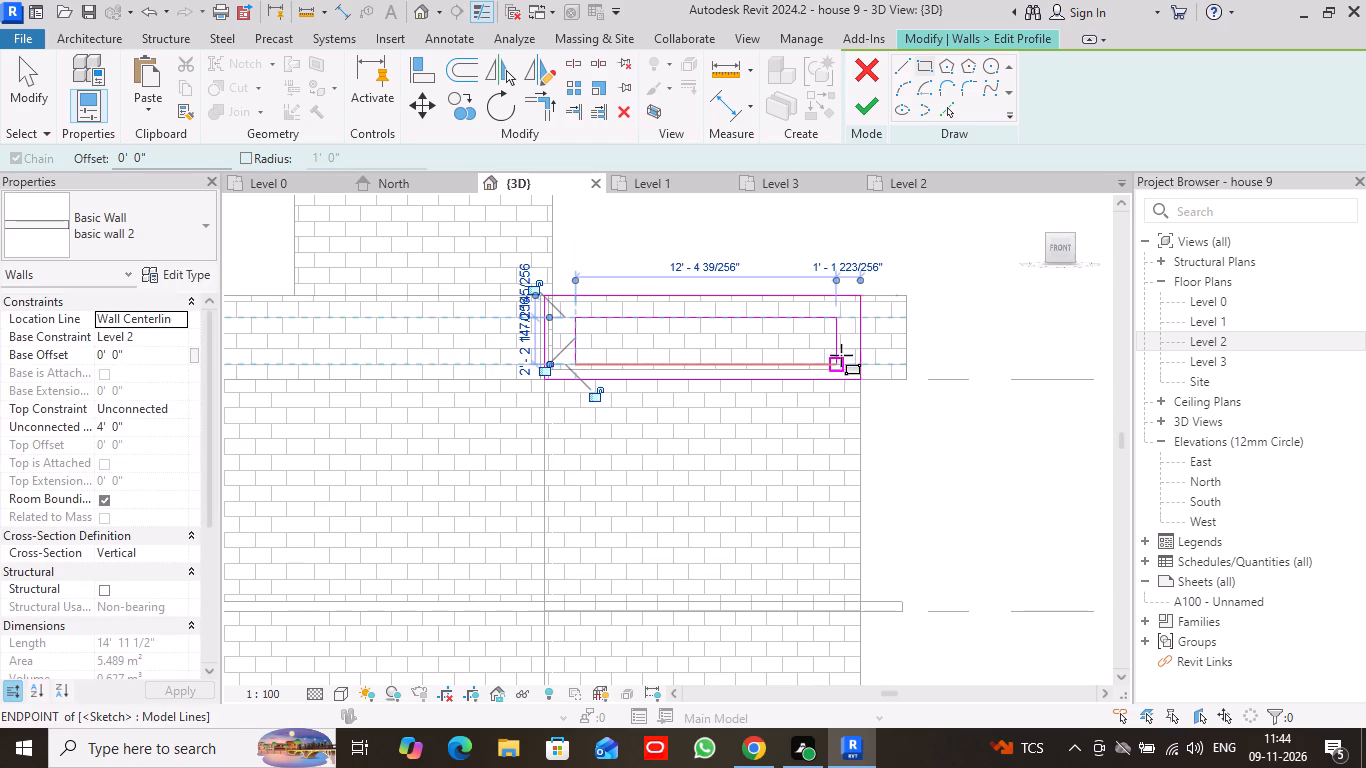
click(870, 98)
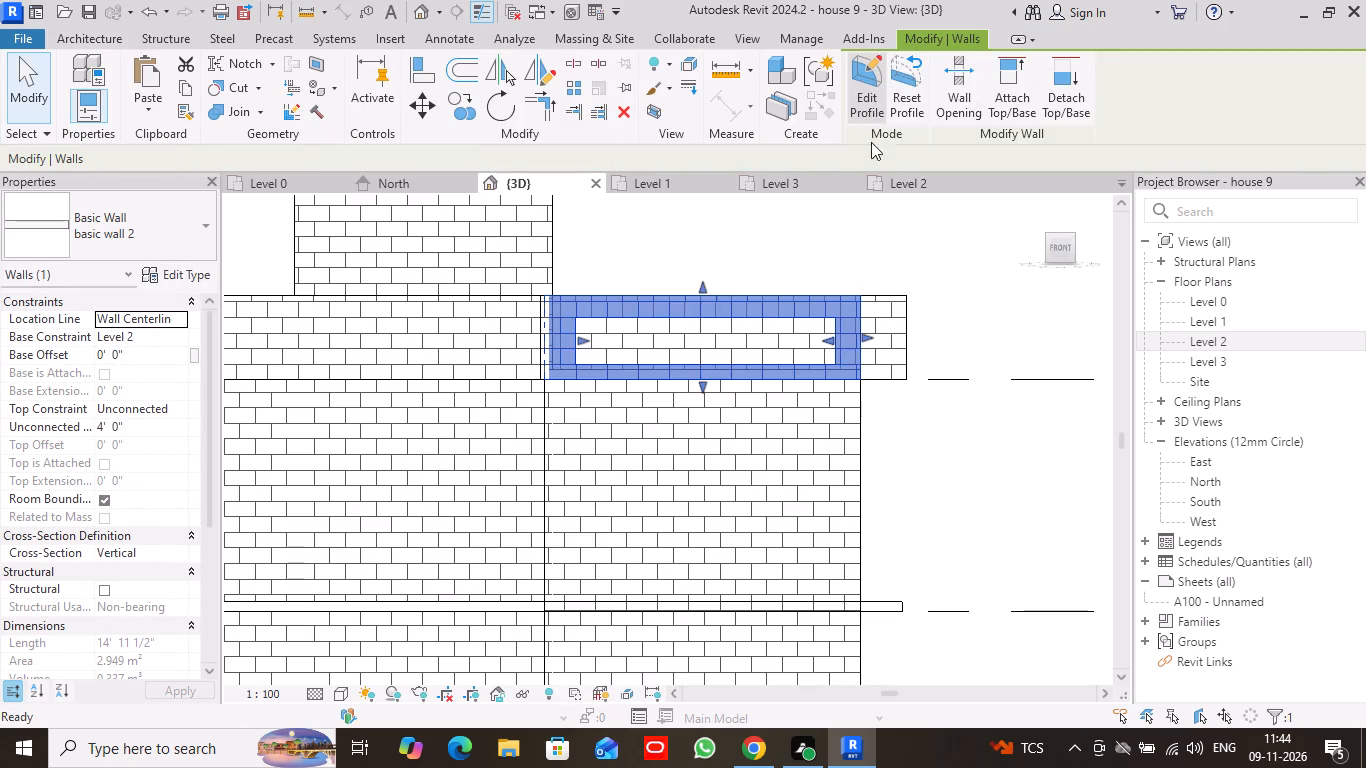
Examine the opening in the eastern south parapet wall from the front and from an oblique angle above.
scroll(869, 405, down, 2)
scroll(607, 460, down, 5)
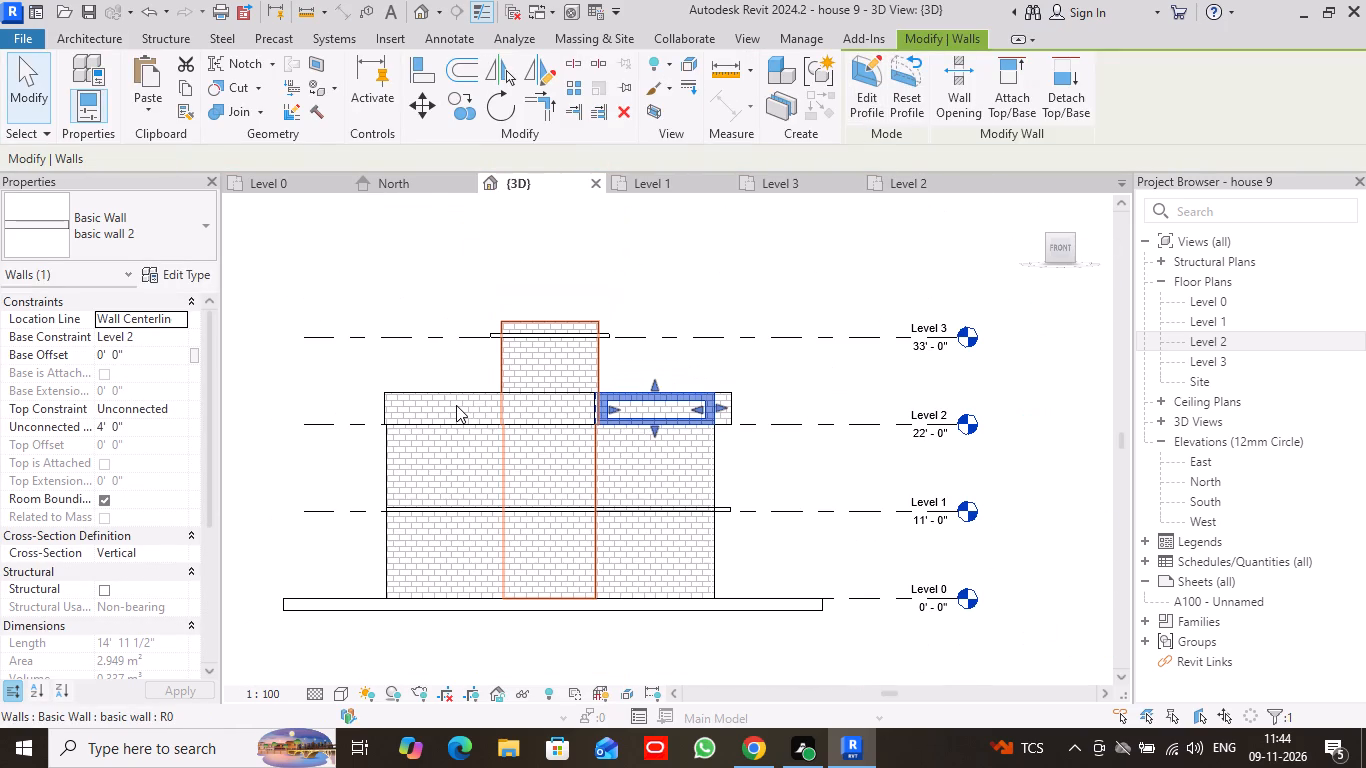
click(457, 404)
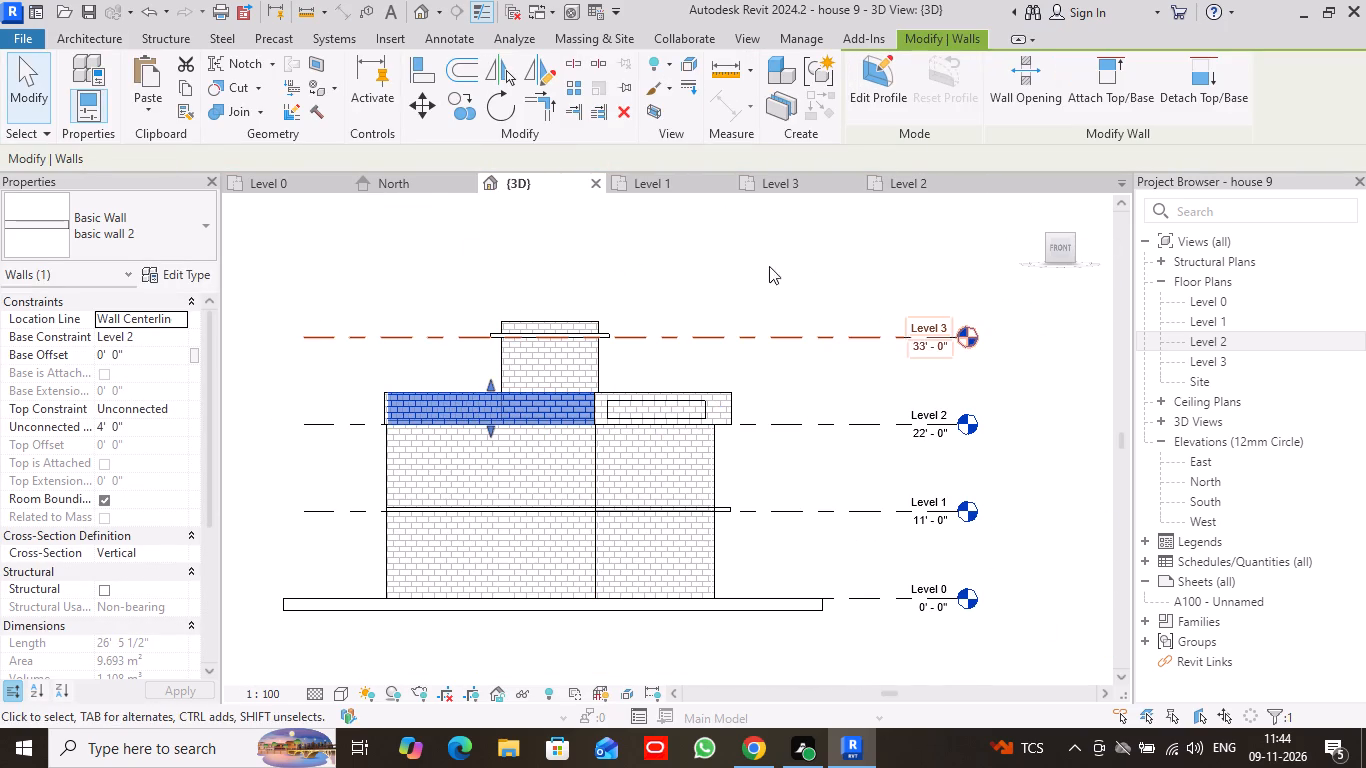
click(26, 85)
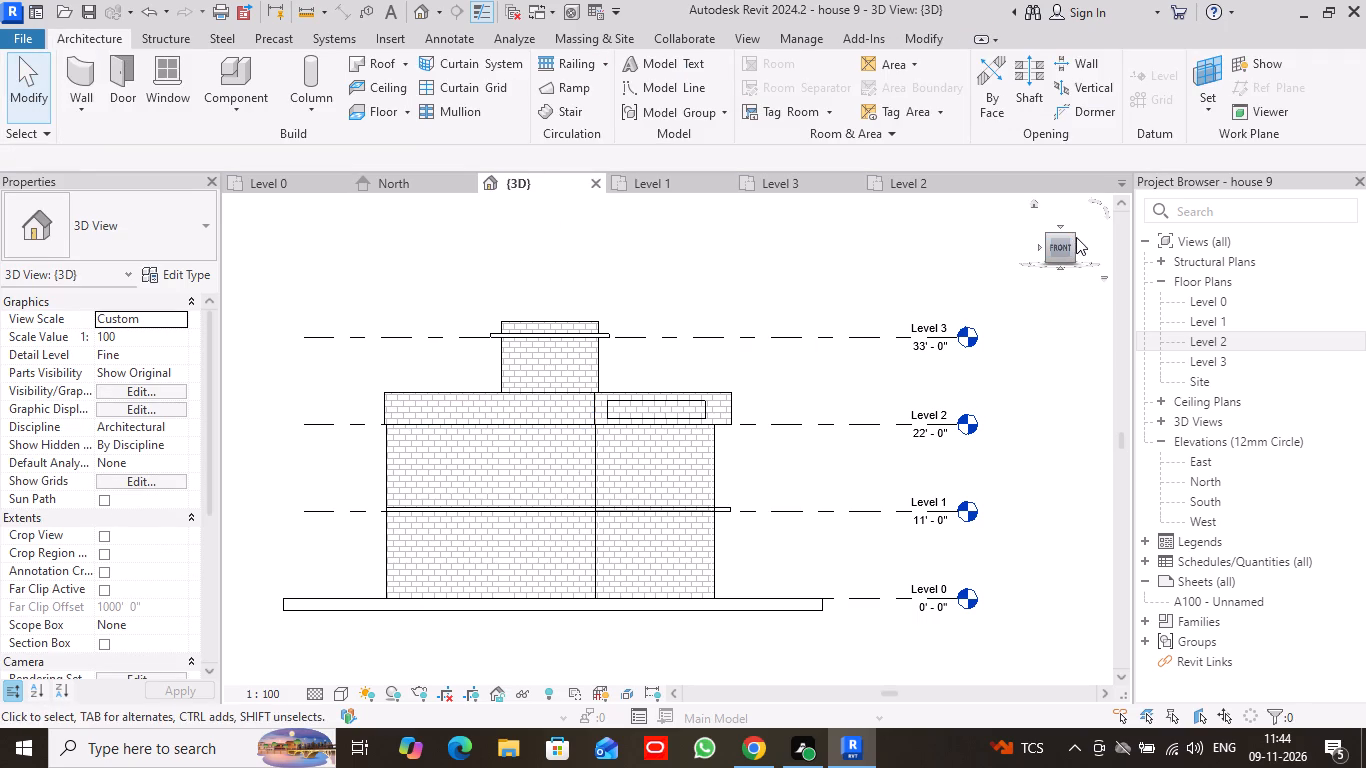
drag(1070, 235, 1044, 258)
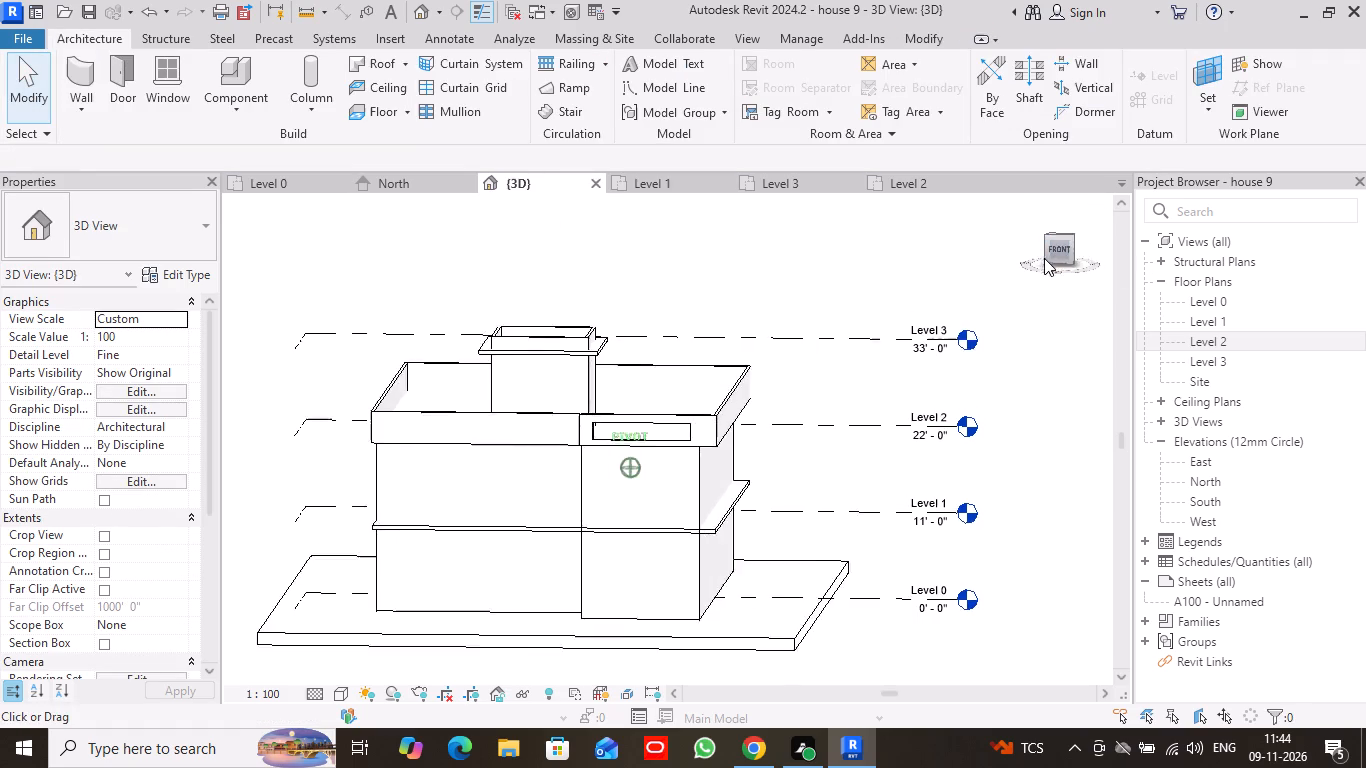
drag(1044, 258, 1018, 268)
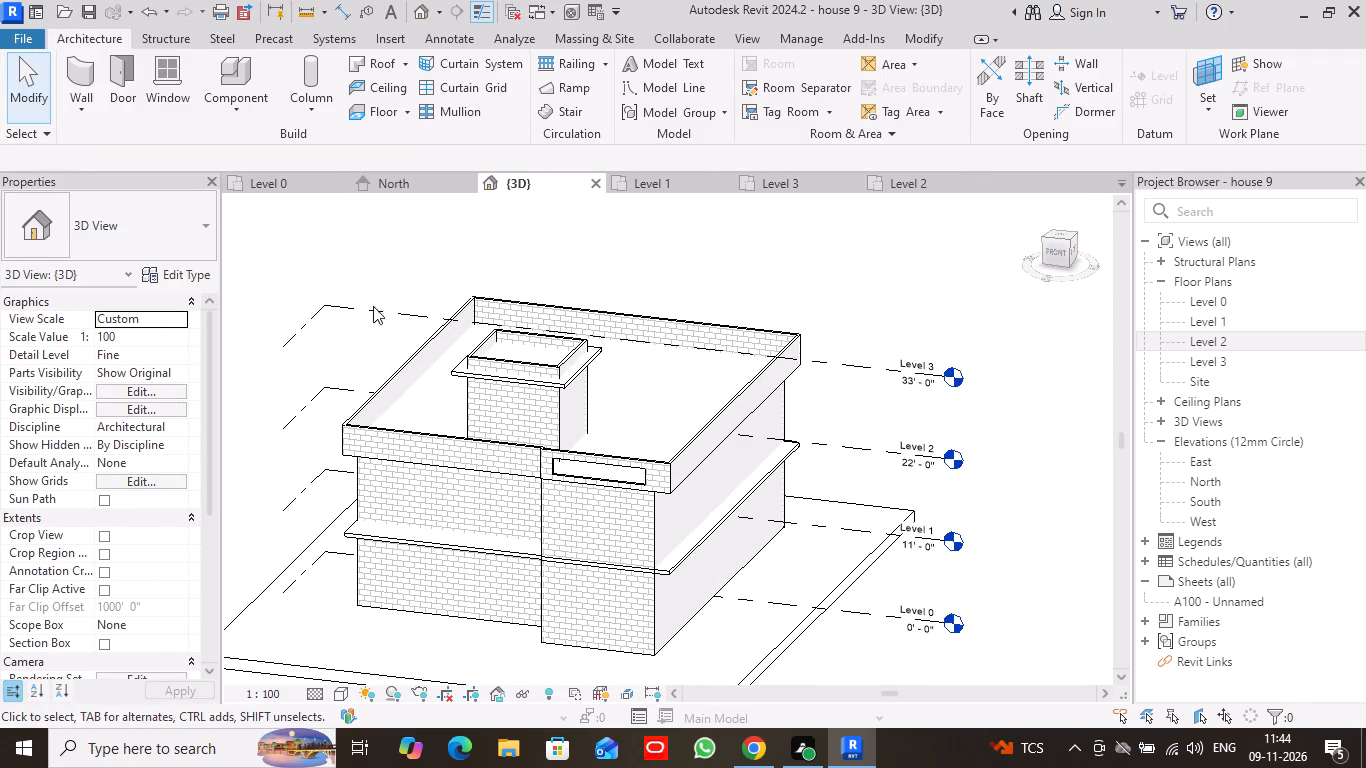
scroll(624, 526, down, 1)
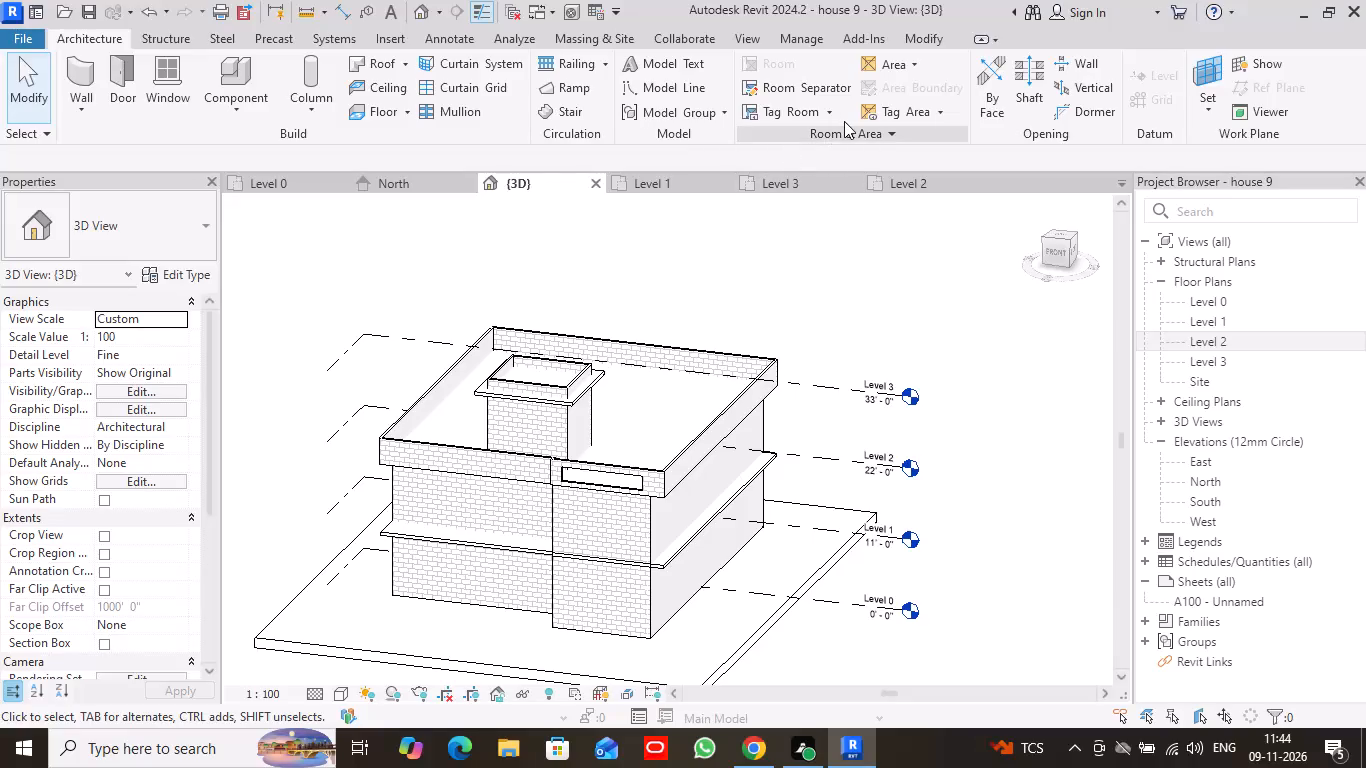
From the front, open the western south parapet wall's elevation profile for editing.
click(1060, 255)
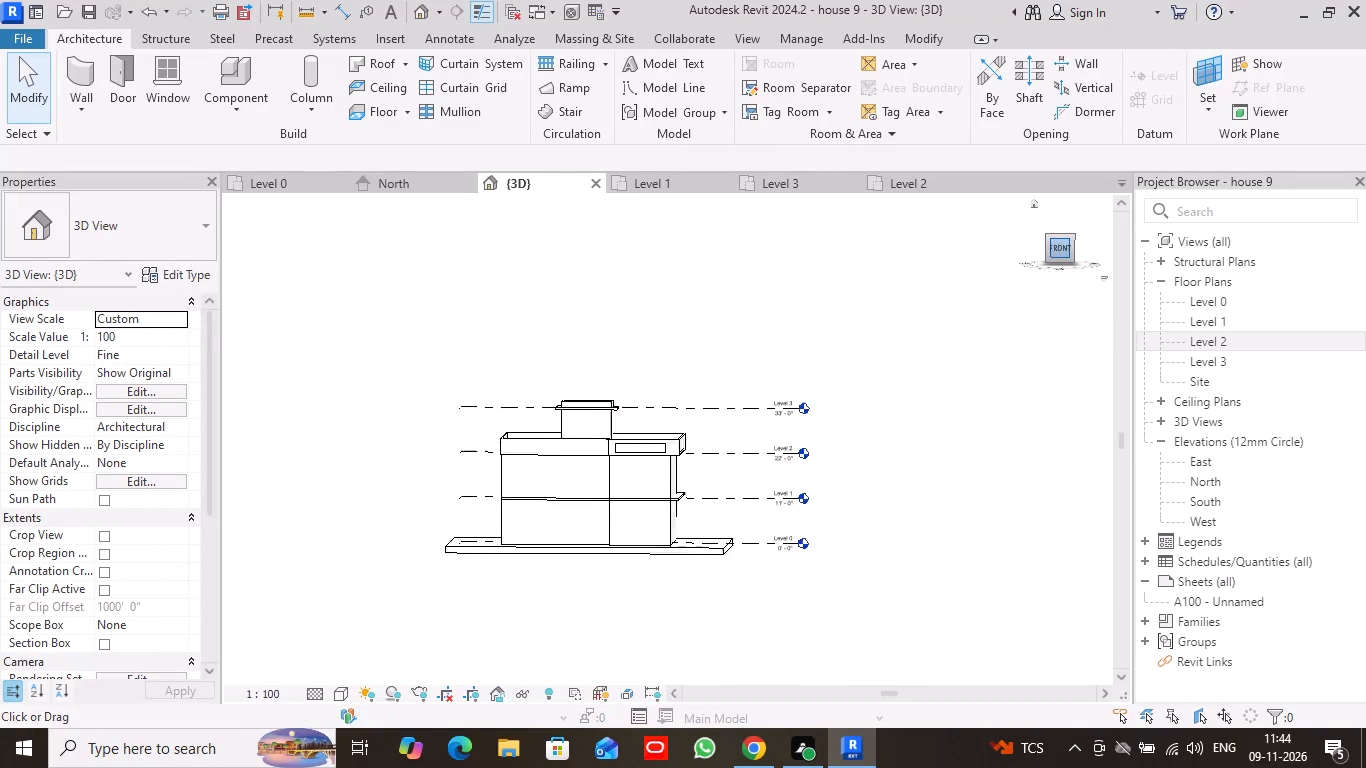
scroll(677, 474, up, 4)
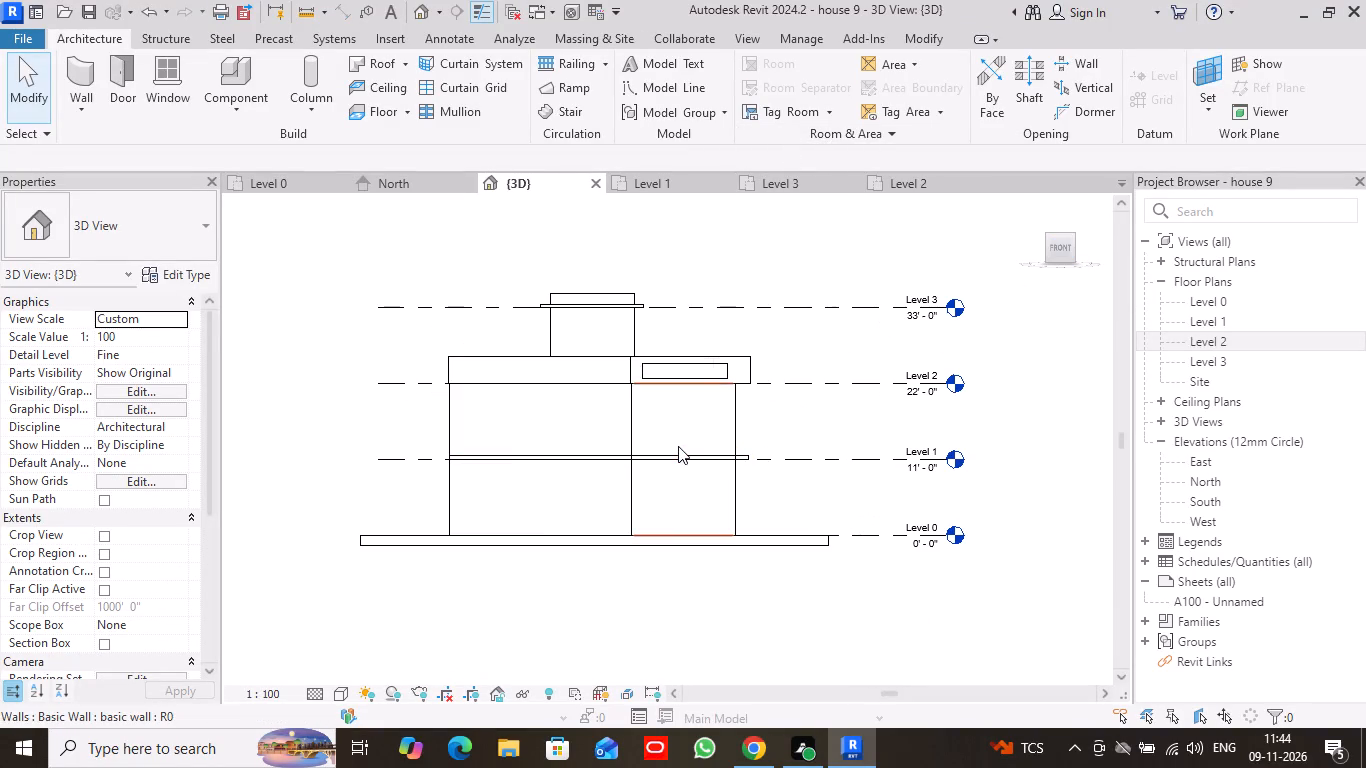
click(513, 369)
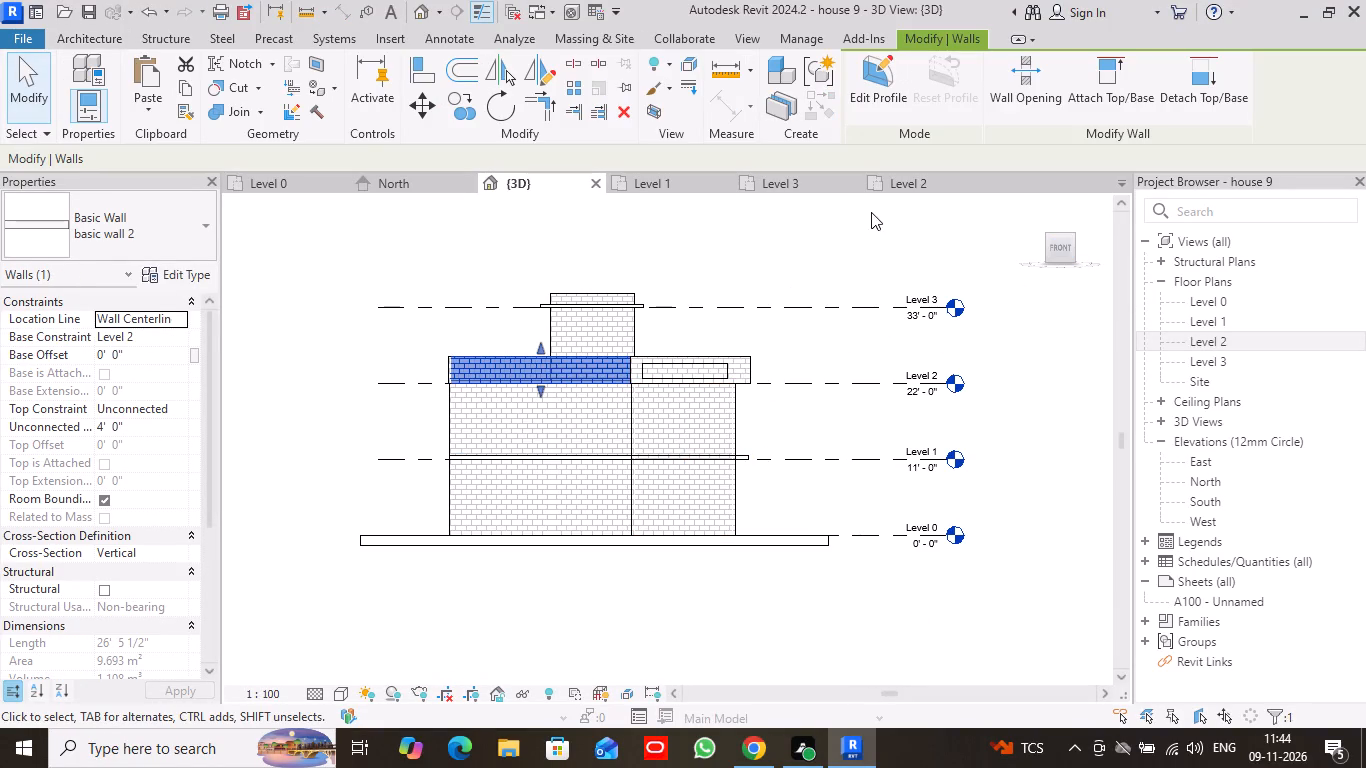
click(882, 84)
scroll(494, 374, up, 2)
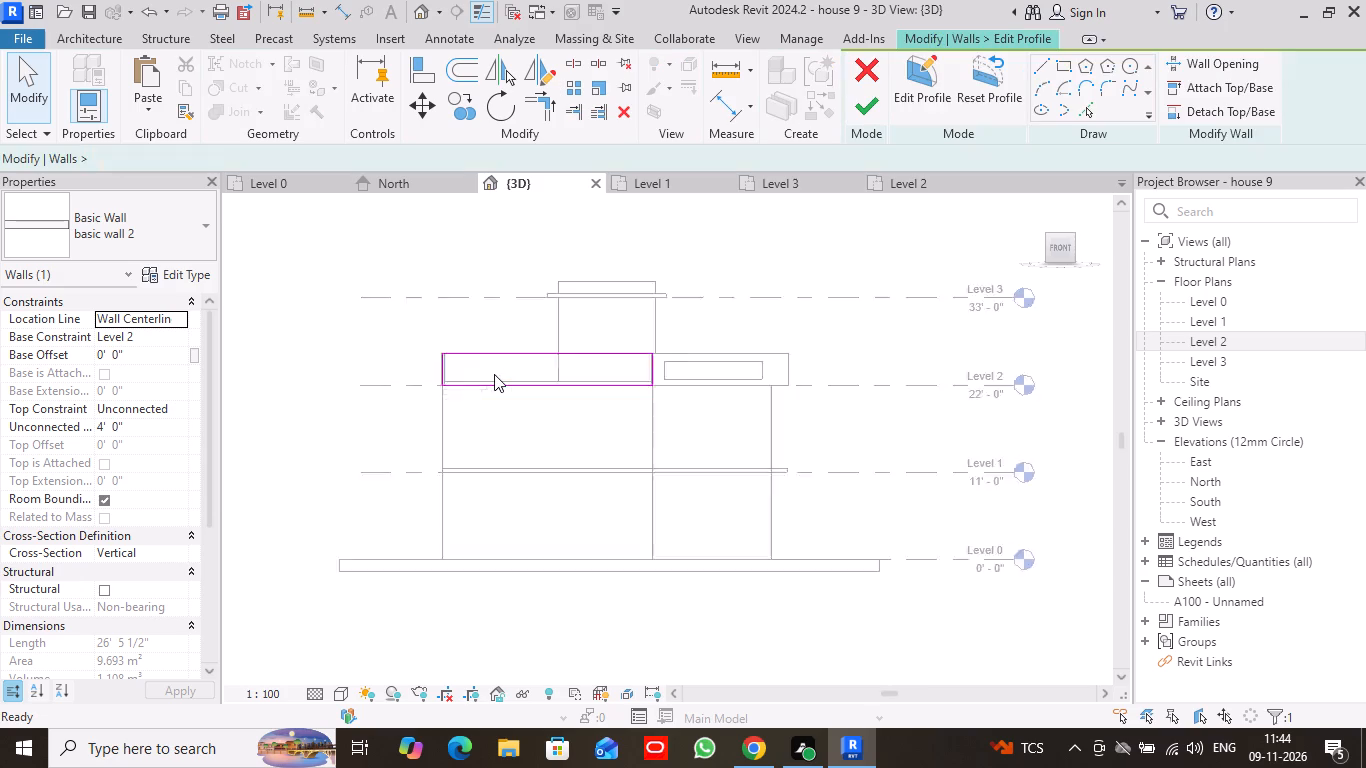
scroll(494, 374, up, 2)
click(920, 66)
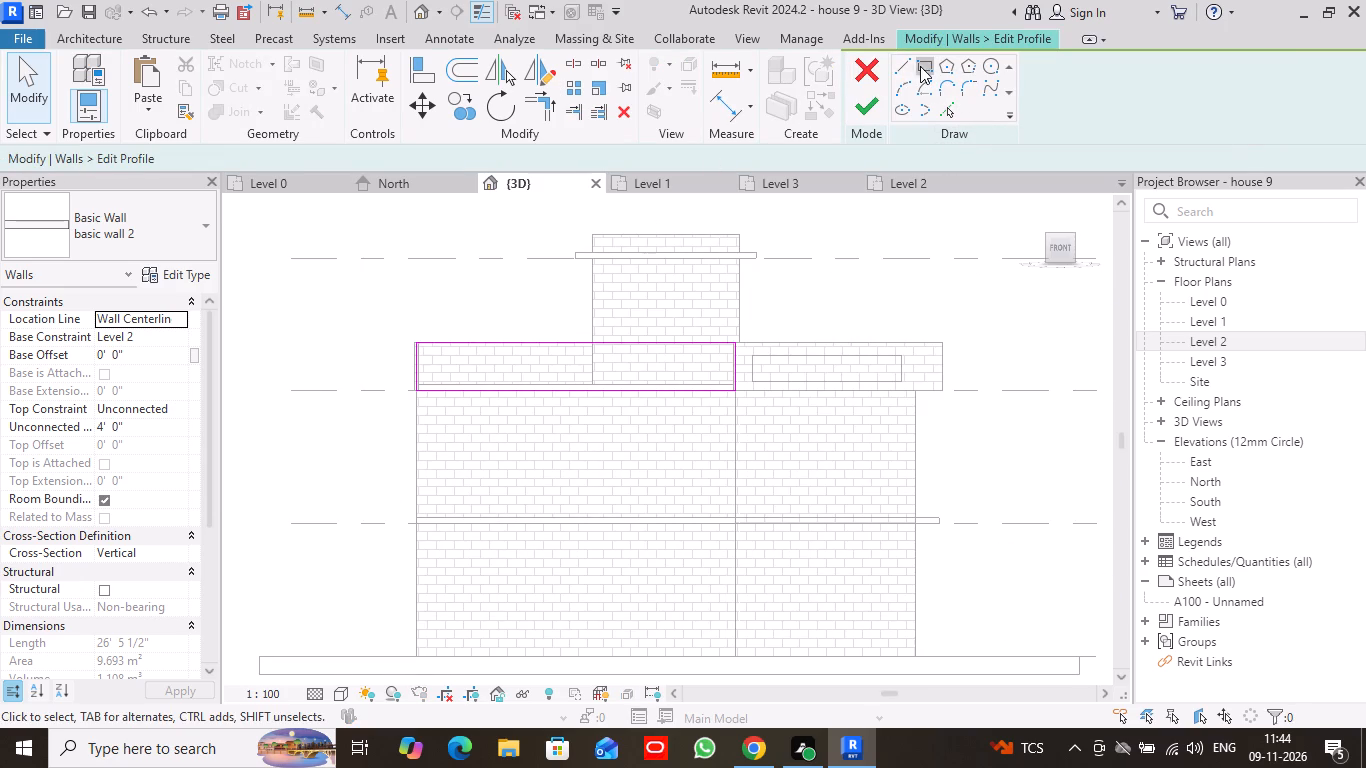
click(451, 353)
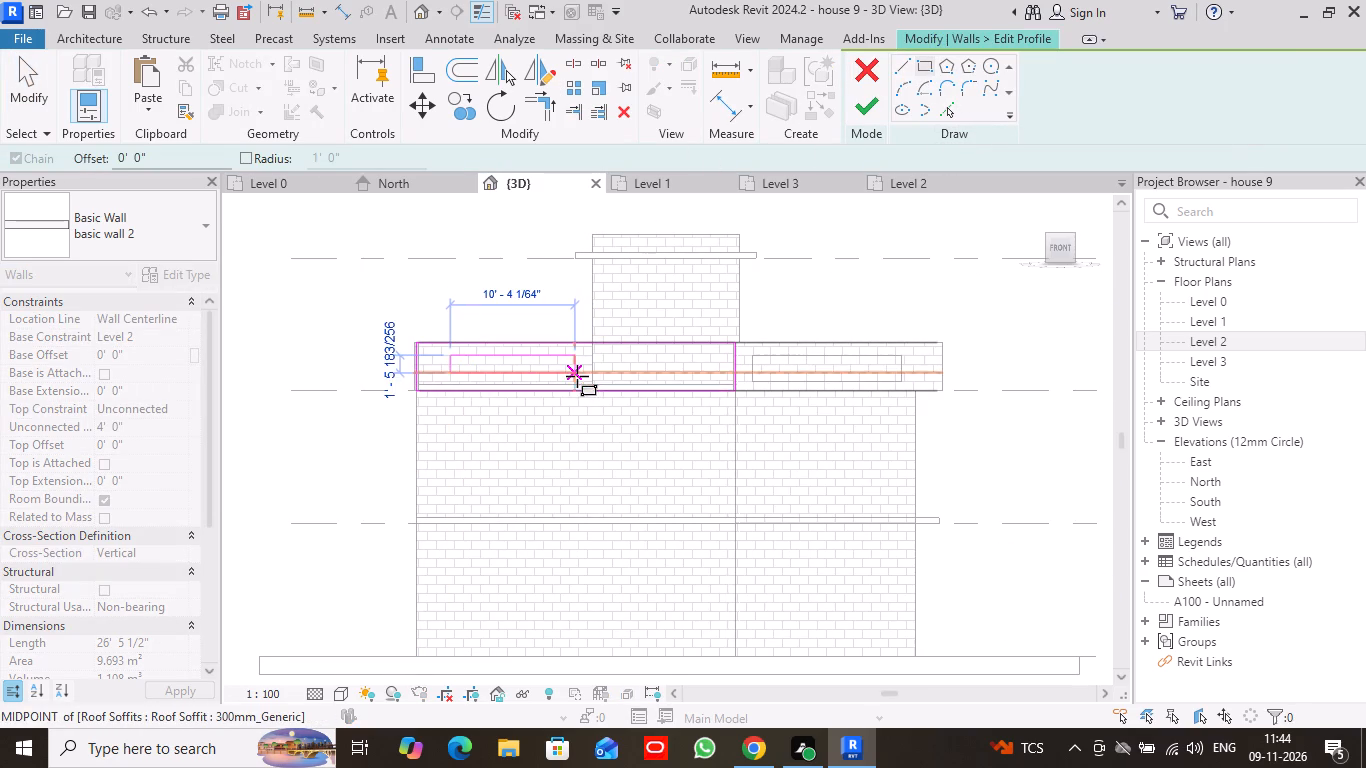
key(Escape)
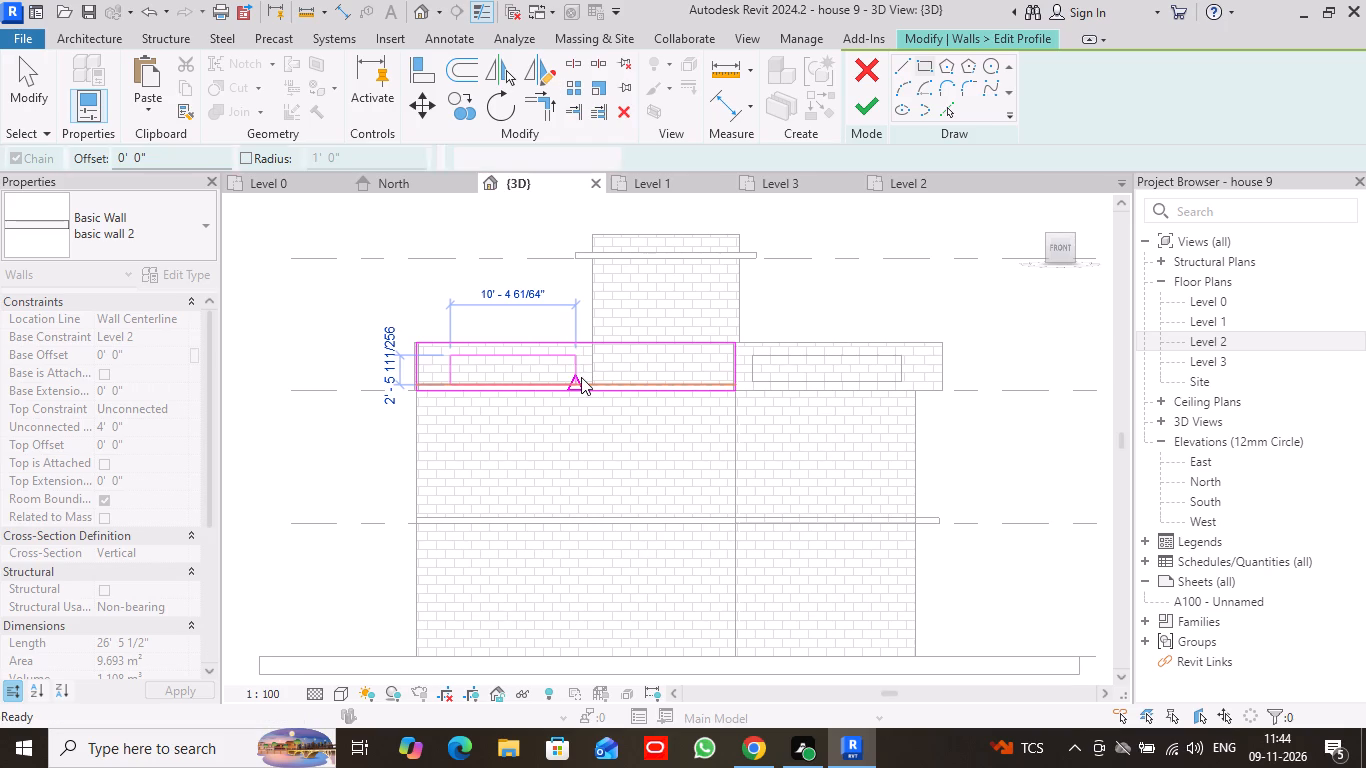
Sketch a rectangular opening 12'-0" wide by 2'-0" high near the western south parapet wall's west end and finish the profile edit.
click(918, 61)
scroll(439, 358, up, 1)
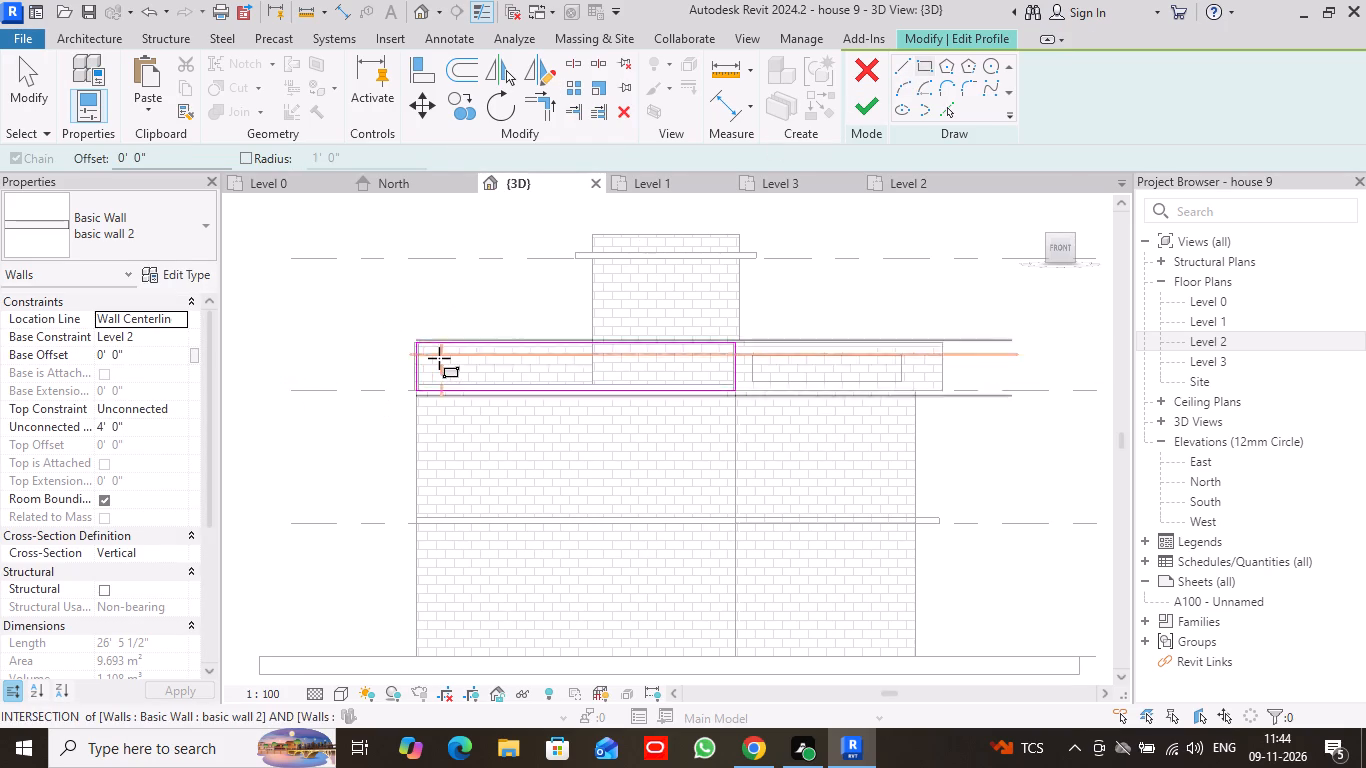
scroll(439, 358, up, 4)
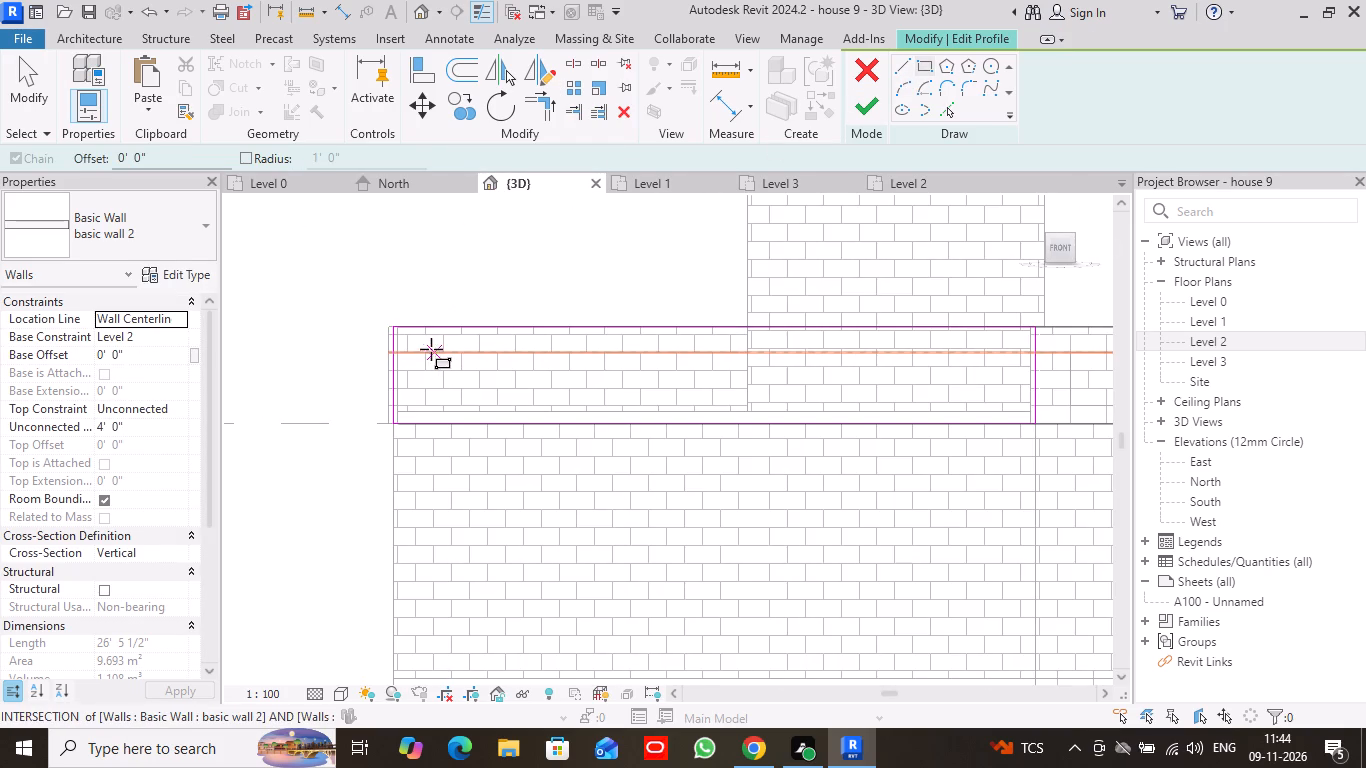
click(429, 347)
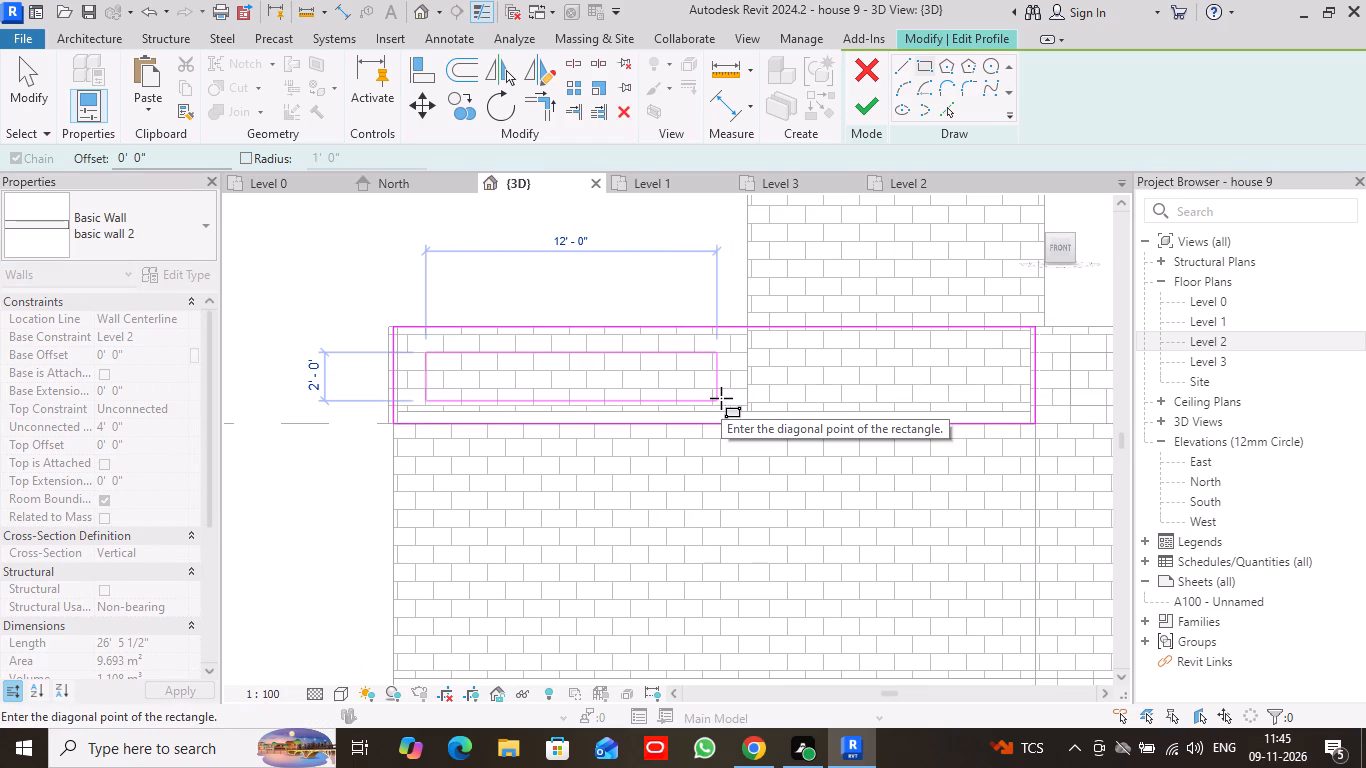
click(721, 398)
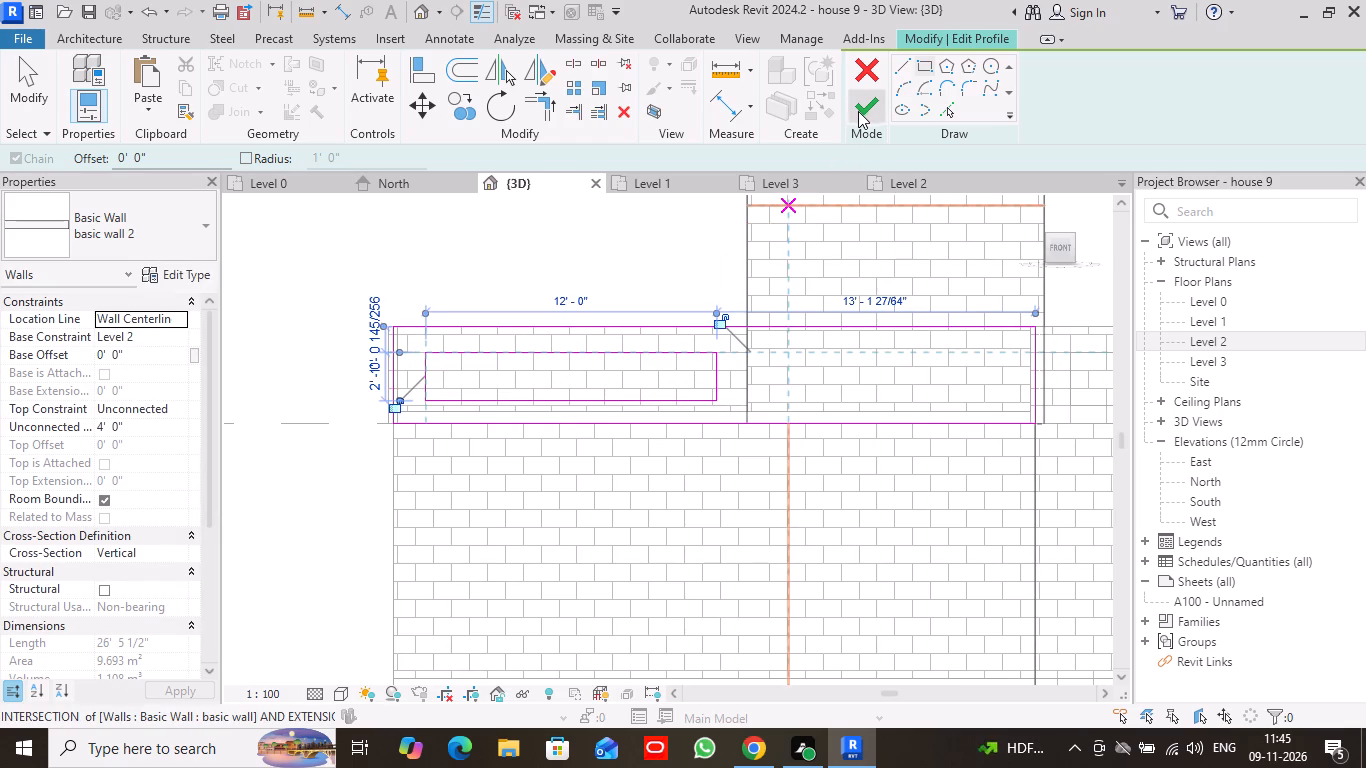
click(858, 110)
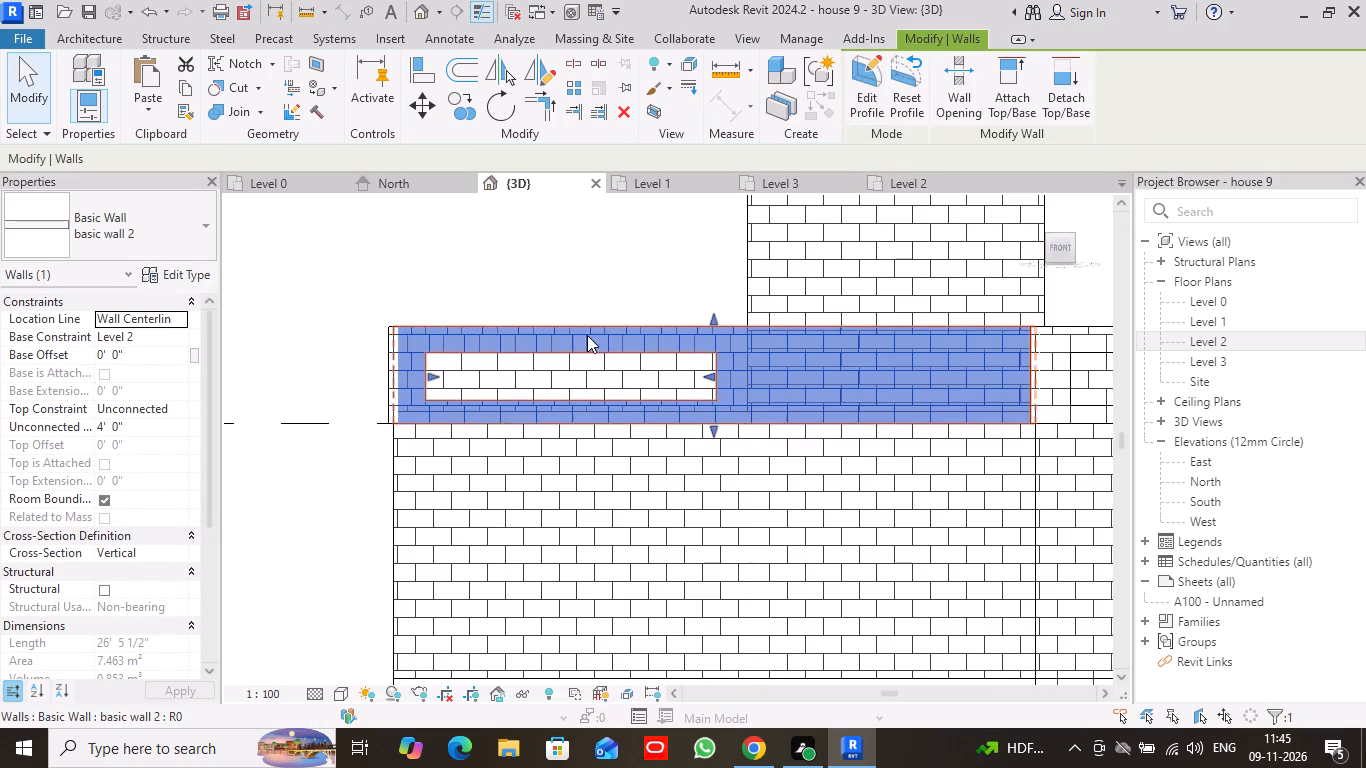
click(342, 239)
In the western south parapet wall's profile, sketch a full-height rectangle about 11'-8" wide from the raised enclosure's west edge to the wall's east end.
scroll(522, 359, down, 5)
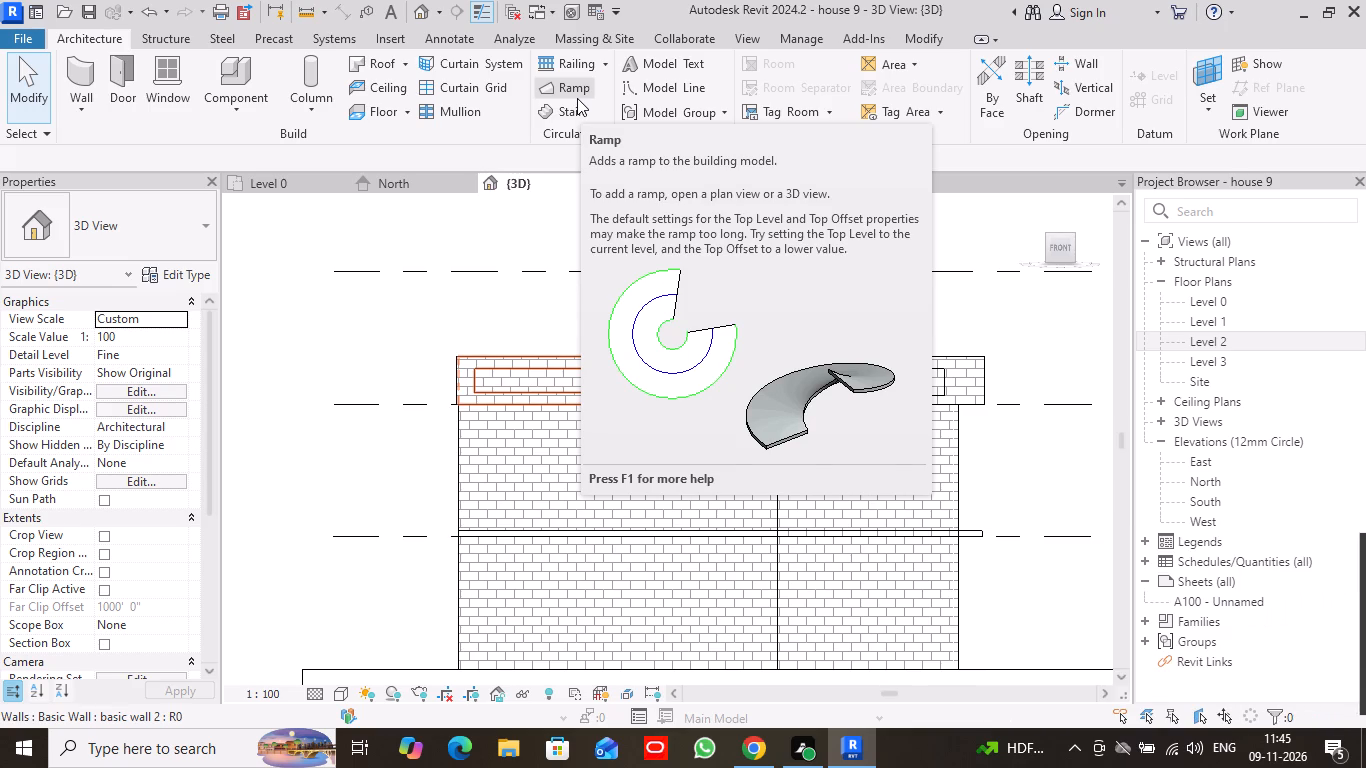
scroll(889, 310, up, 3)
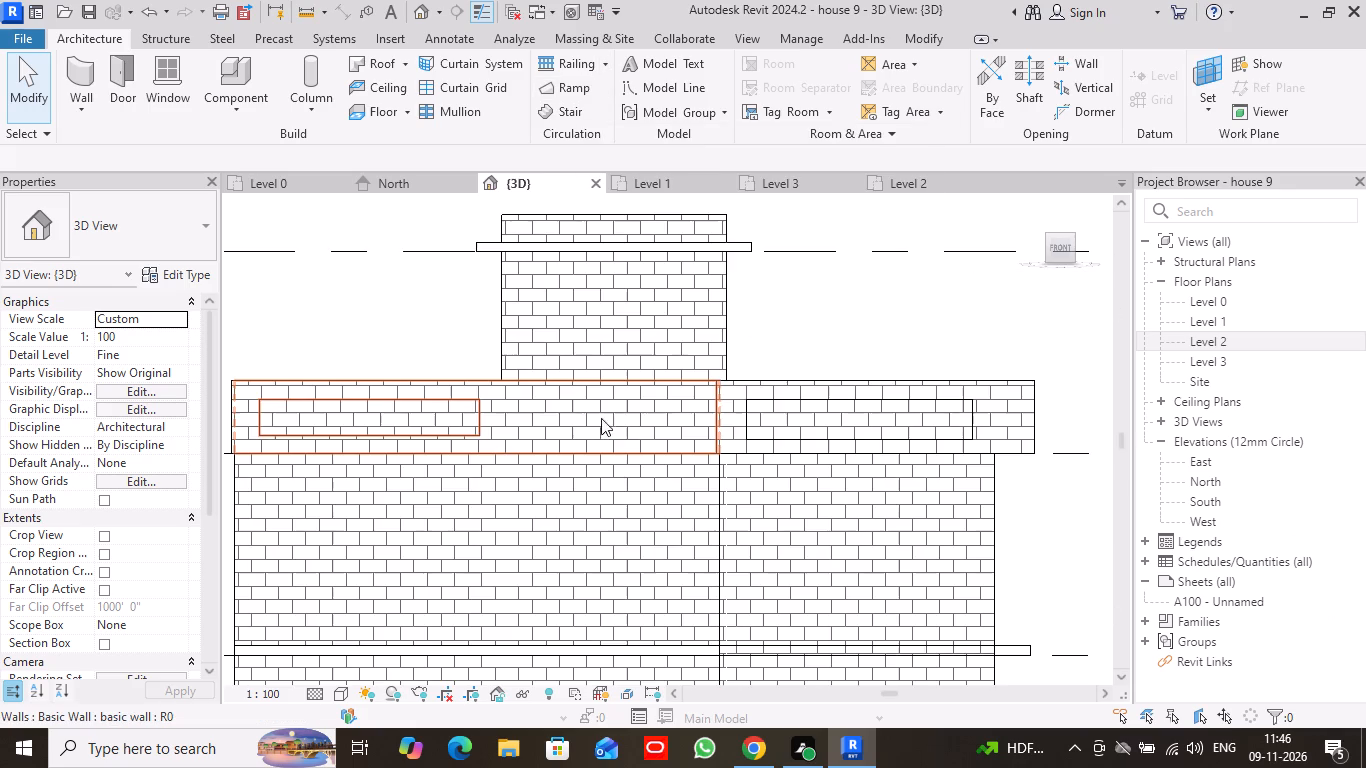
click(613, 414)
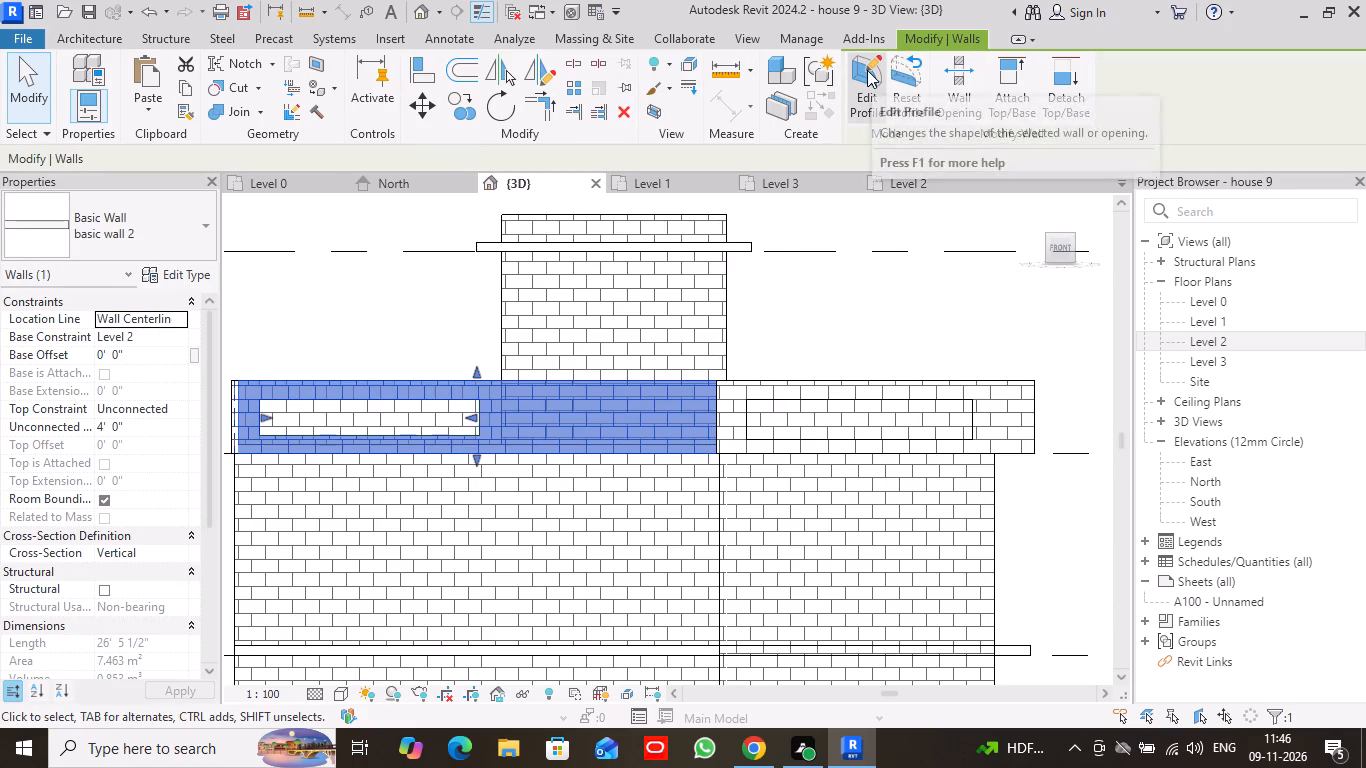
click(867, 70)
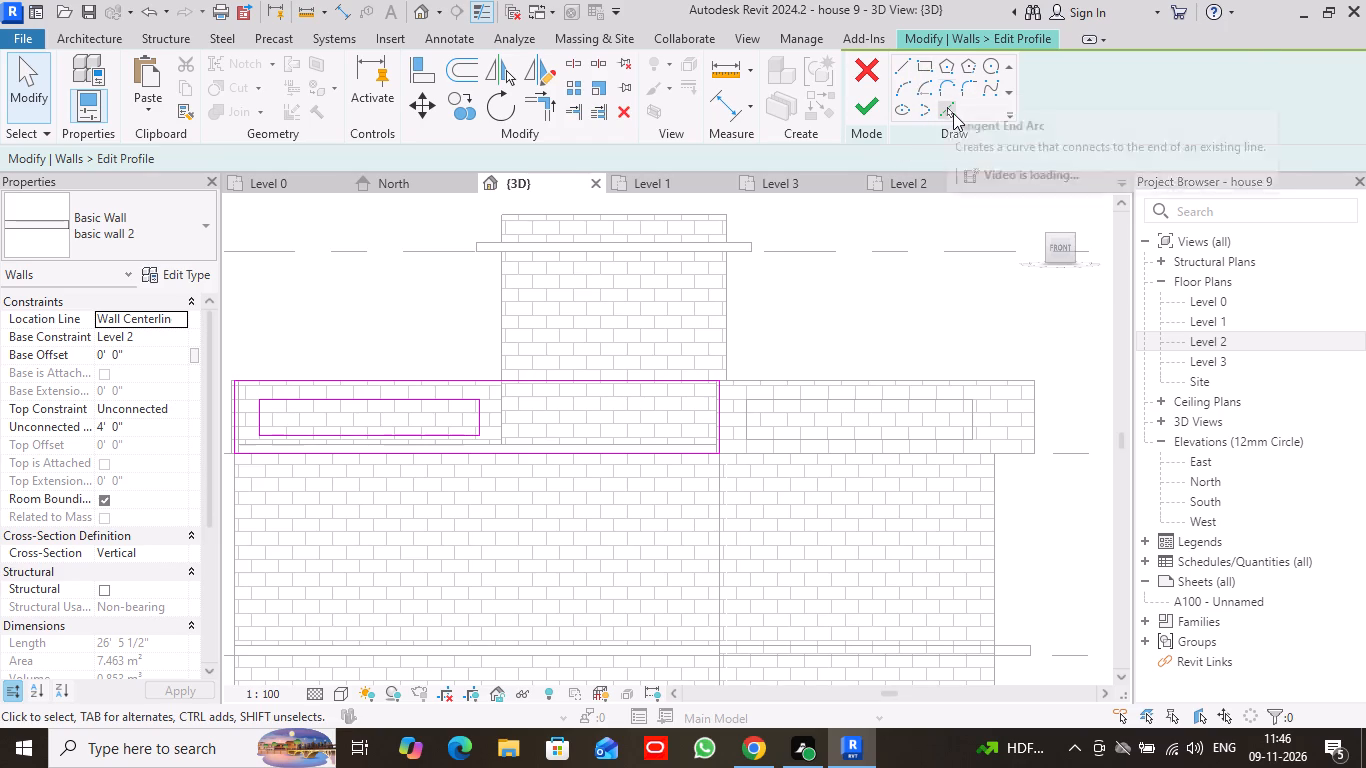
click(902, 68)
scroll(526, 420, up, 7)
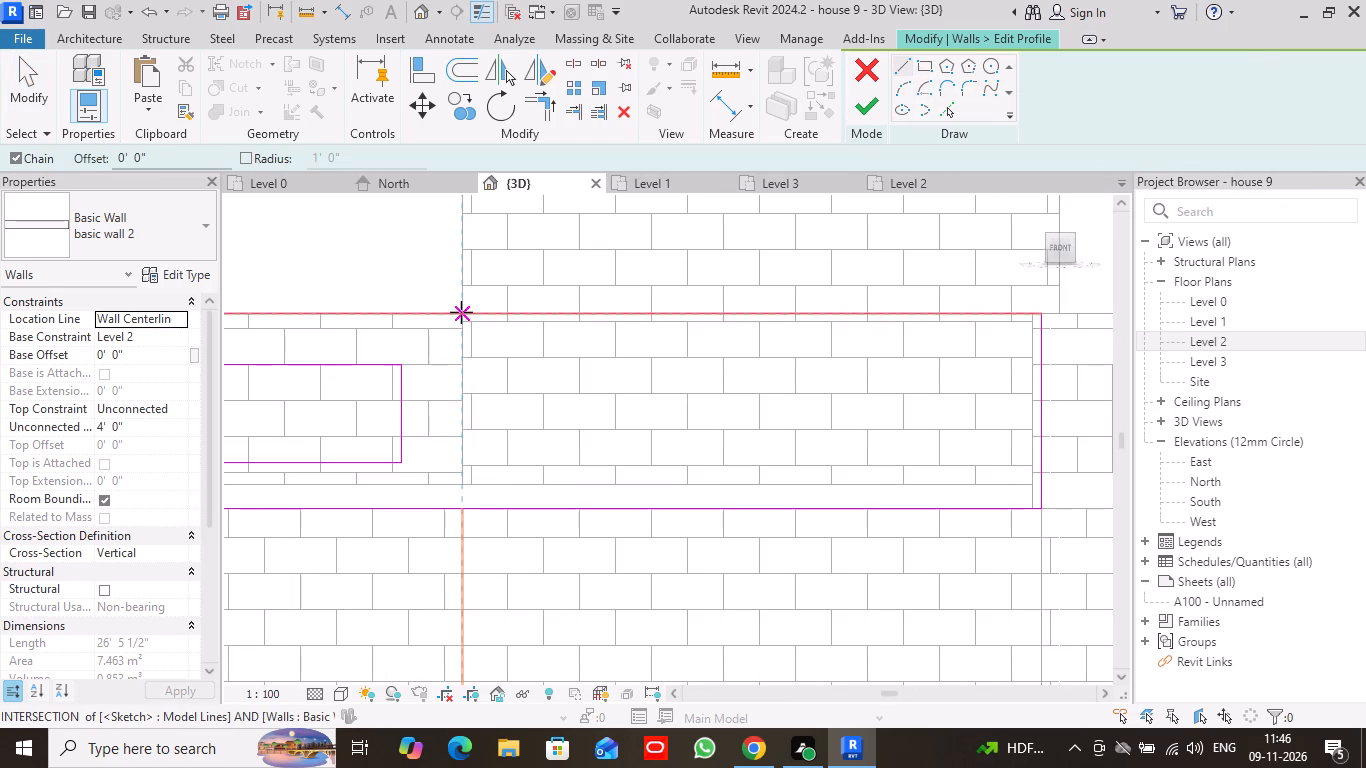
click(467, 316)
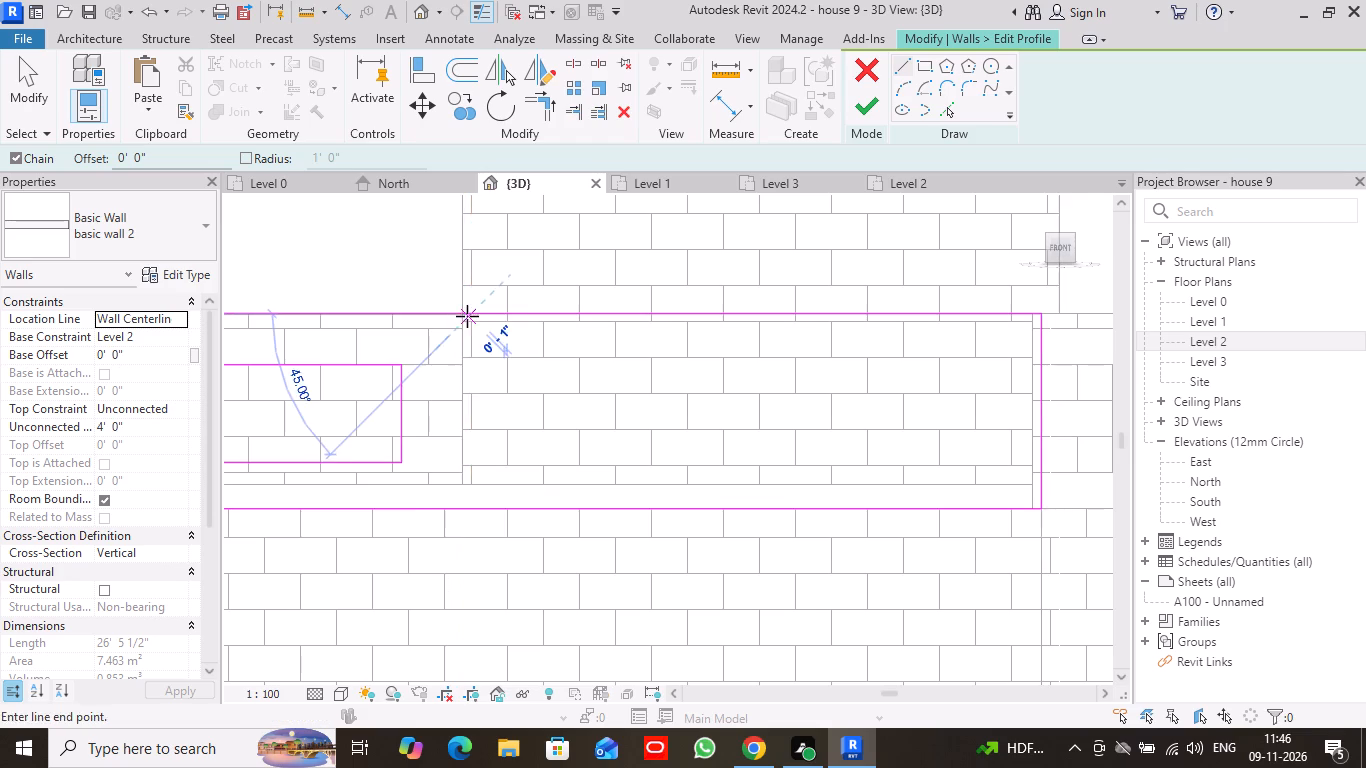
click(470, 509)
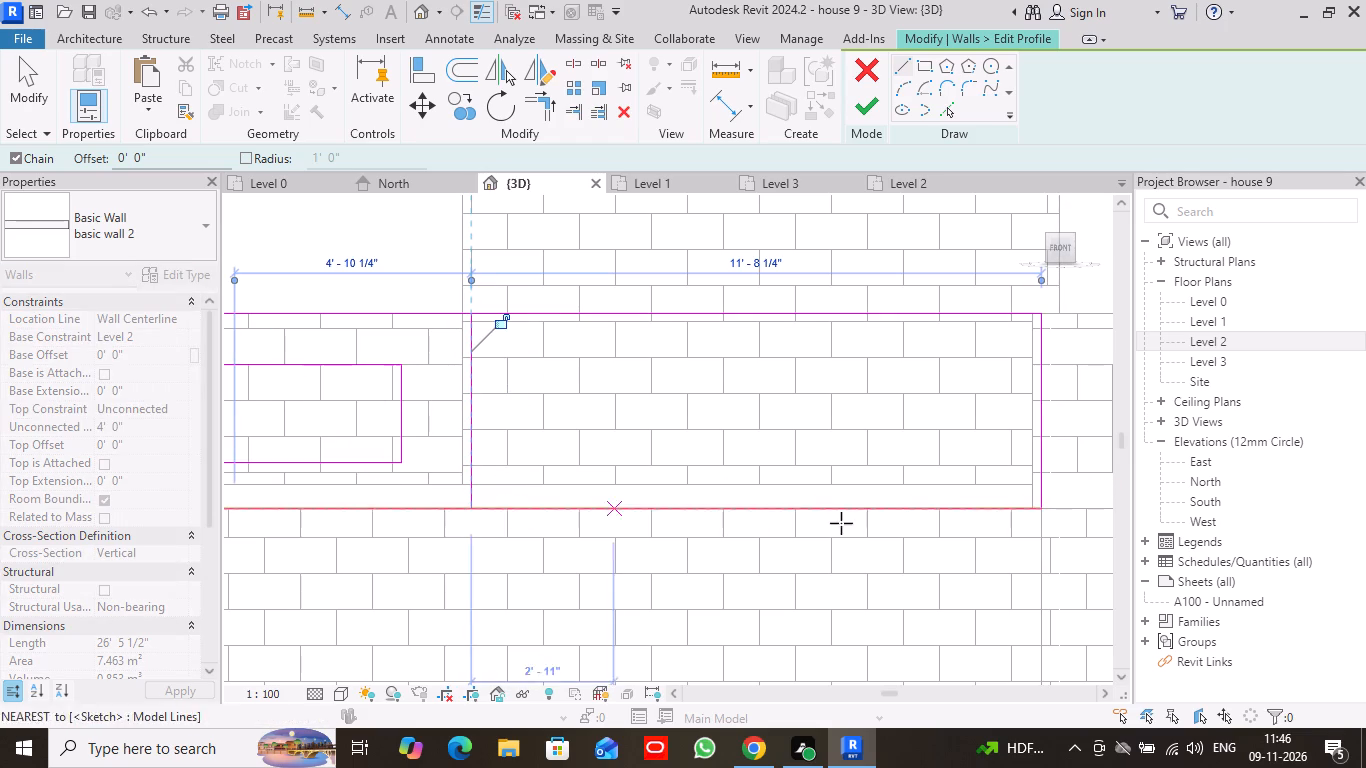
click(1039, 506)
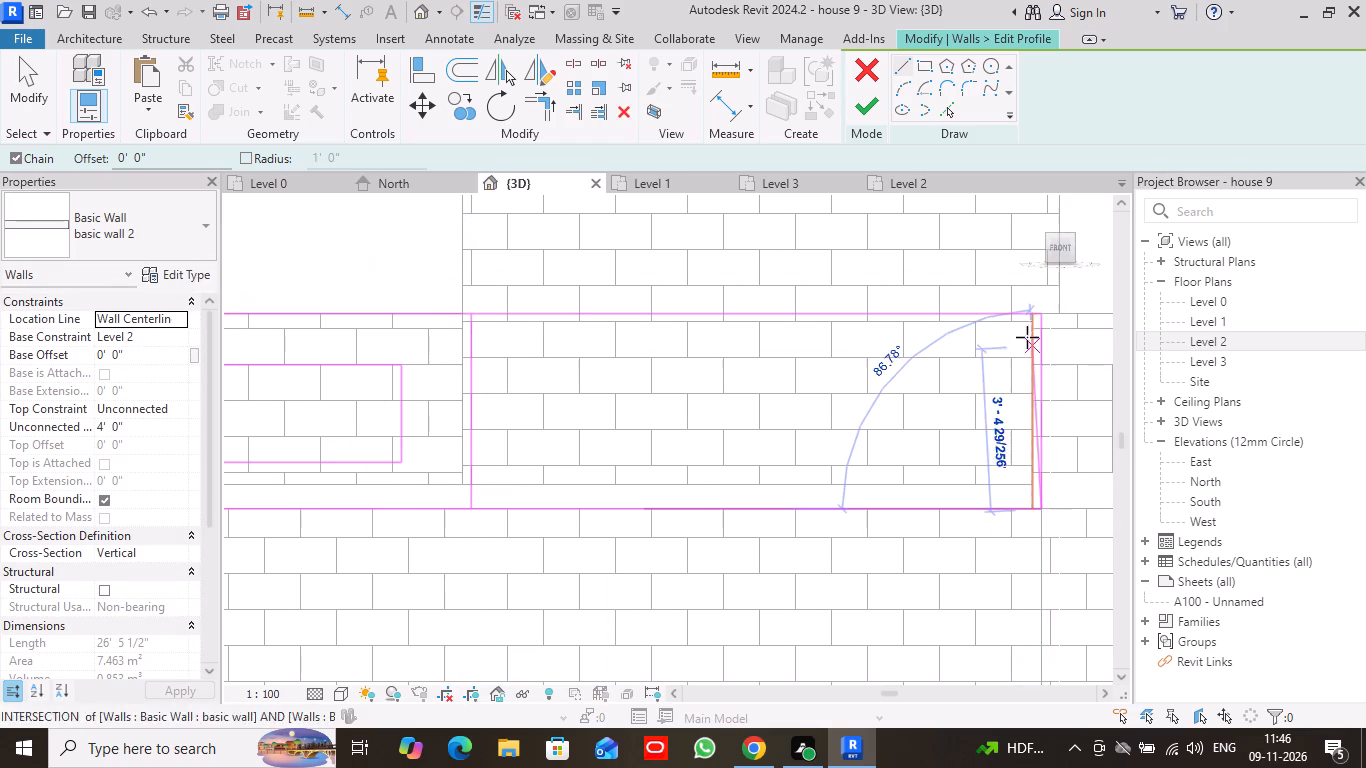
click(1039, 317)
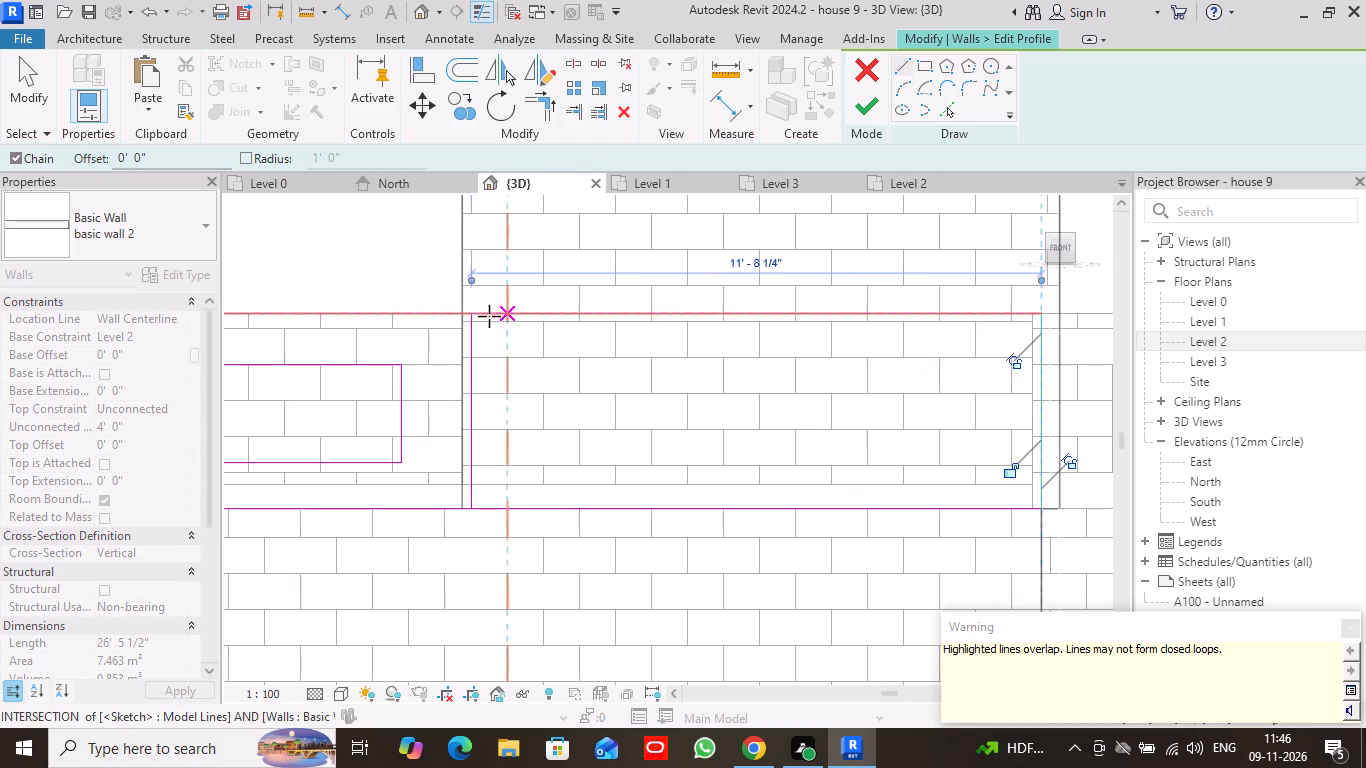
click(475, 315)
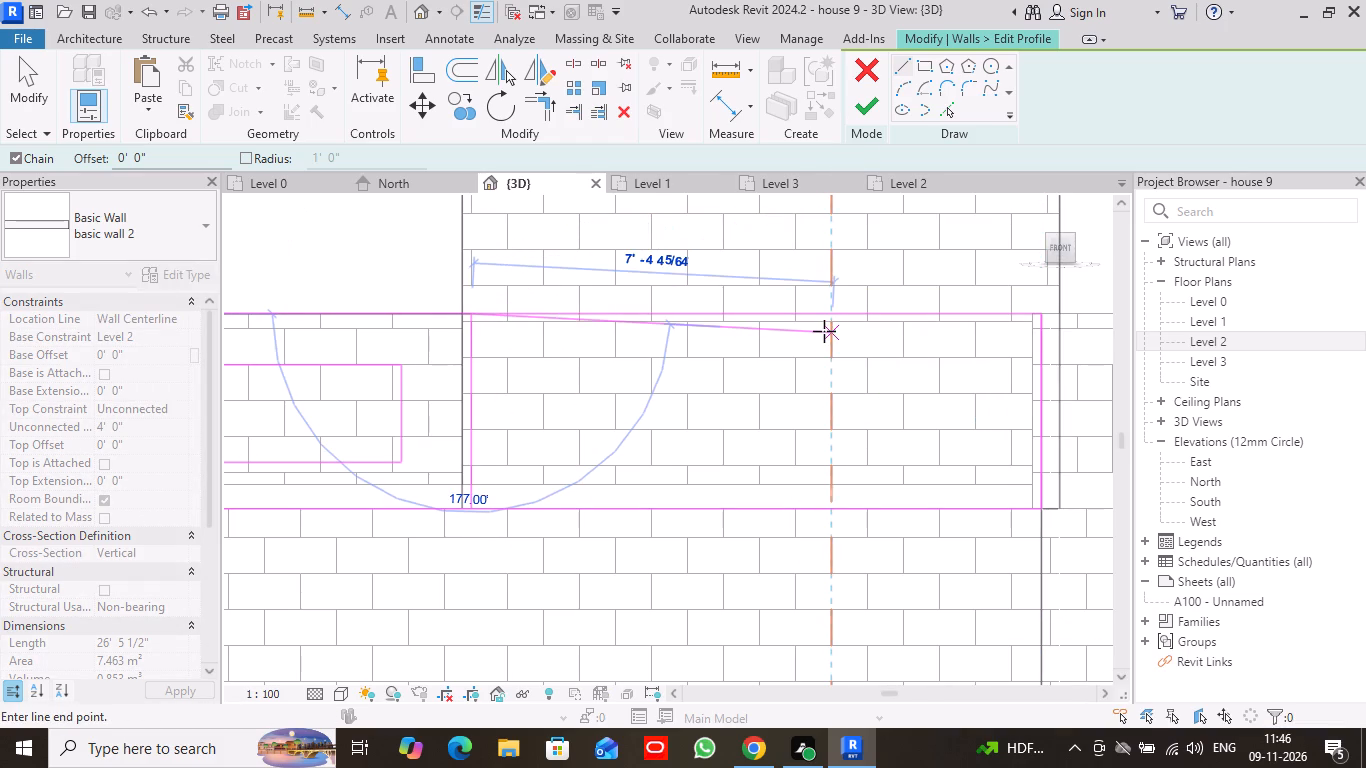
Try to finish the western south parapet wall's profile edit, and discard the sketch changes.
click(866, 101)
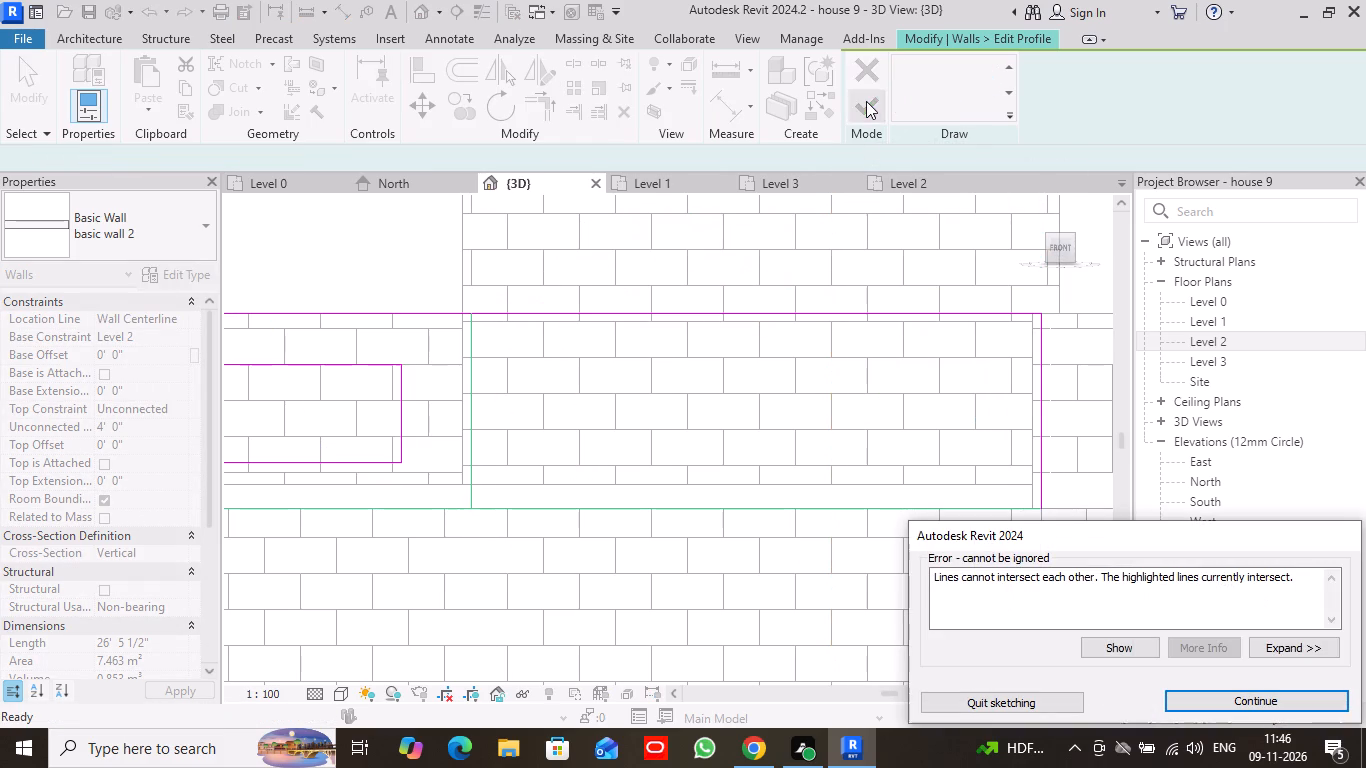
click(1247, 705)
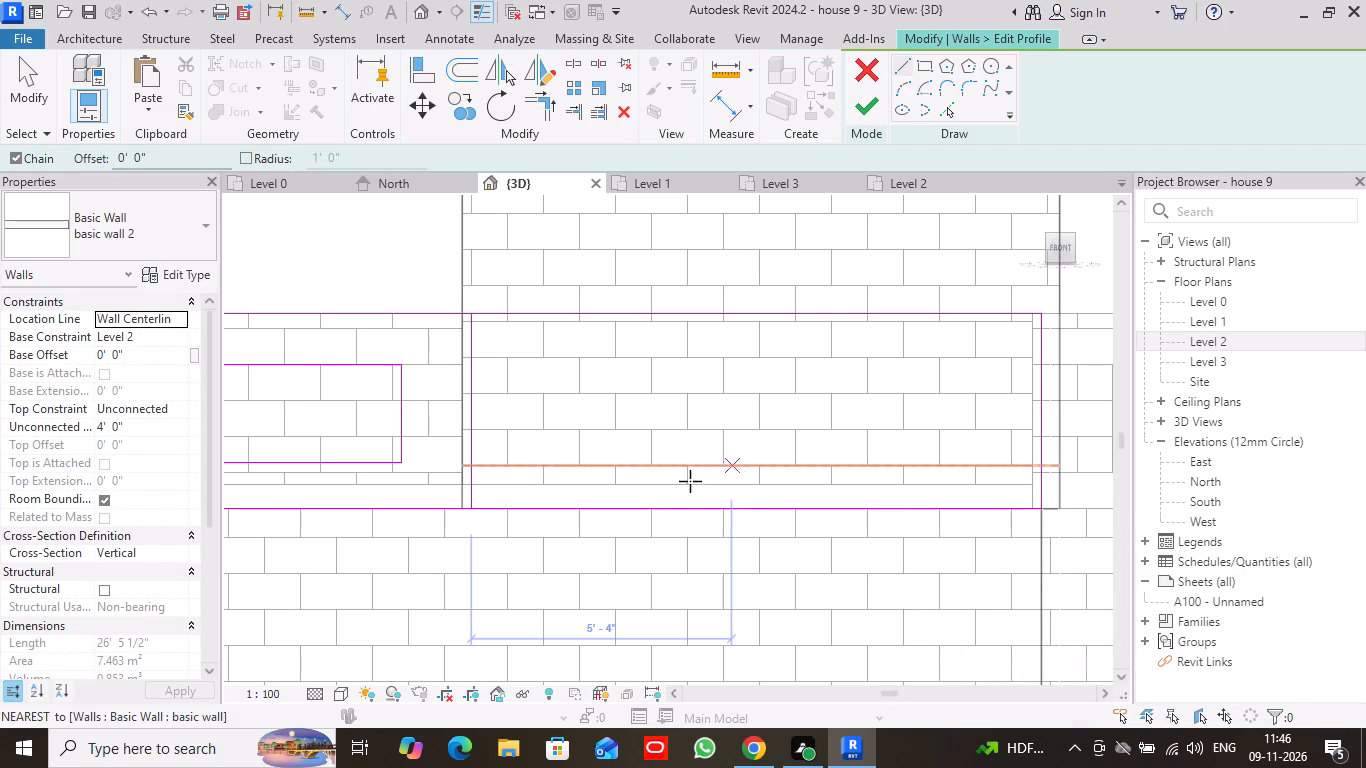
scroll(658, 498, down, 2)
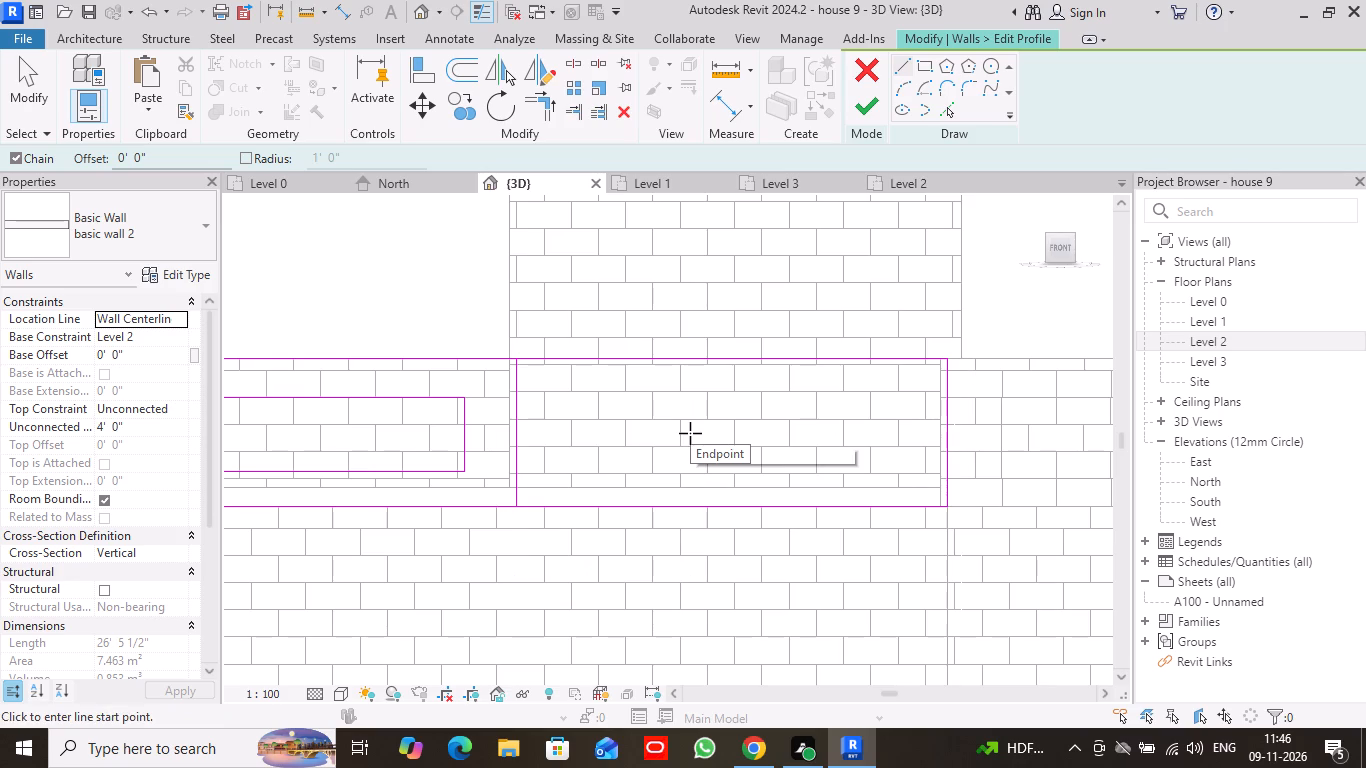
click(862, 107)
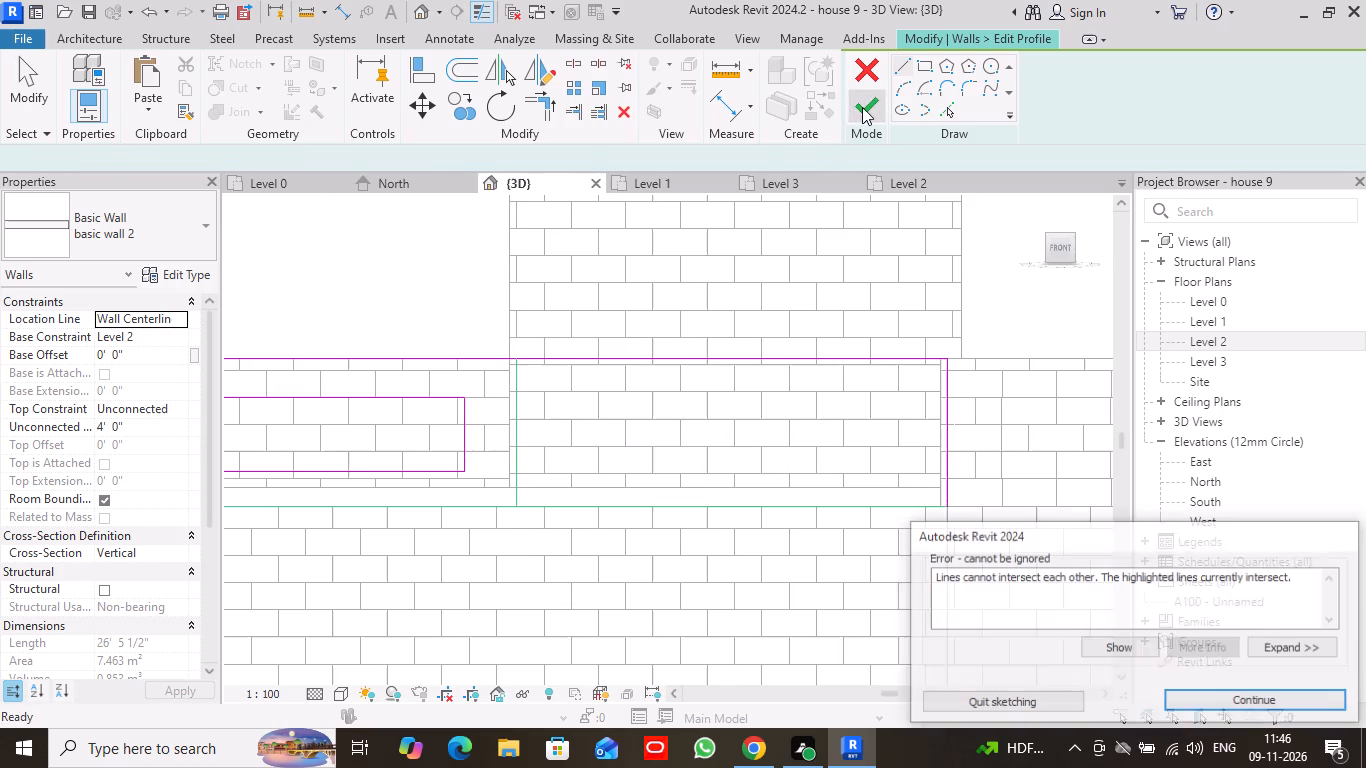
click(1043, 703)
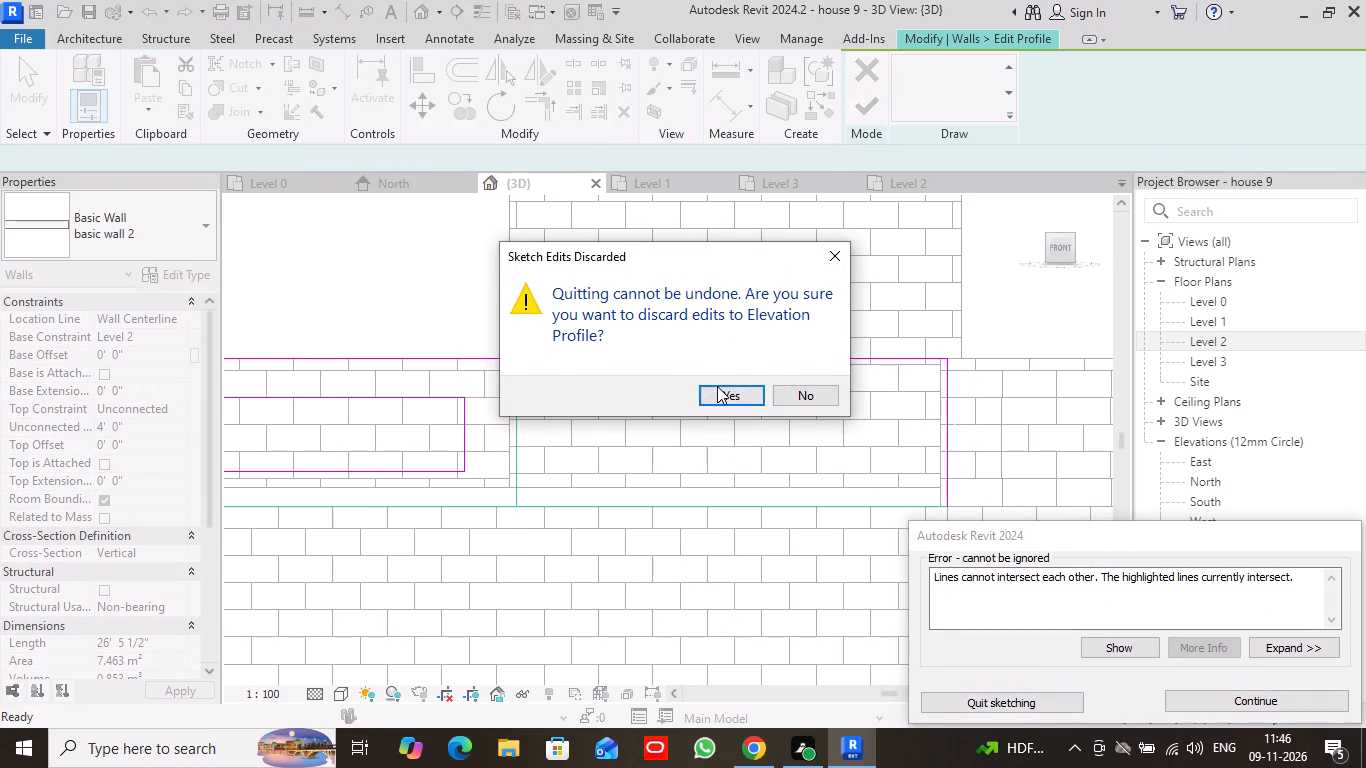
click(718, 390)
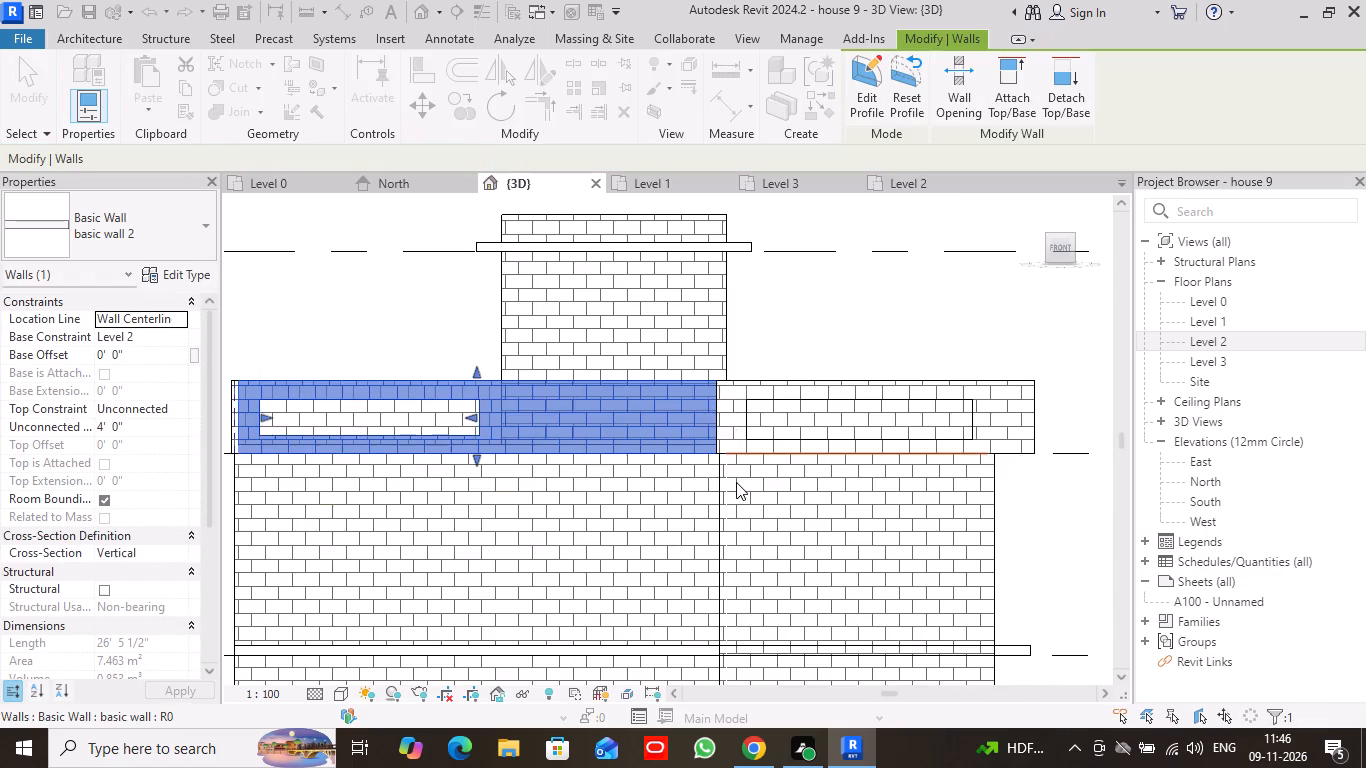
Examine both south parapet openings and the raised enclosure from an oblique angle above and from the front.
scroll(736, 482, down, 3)
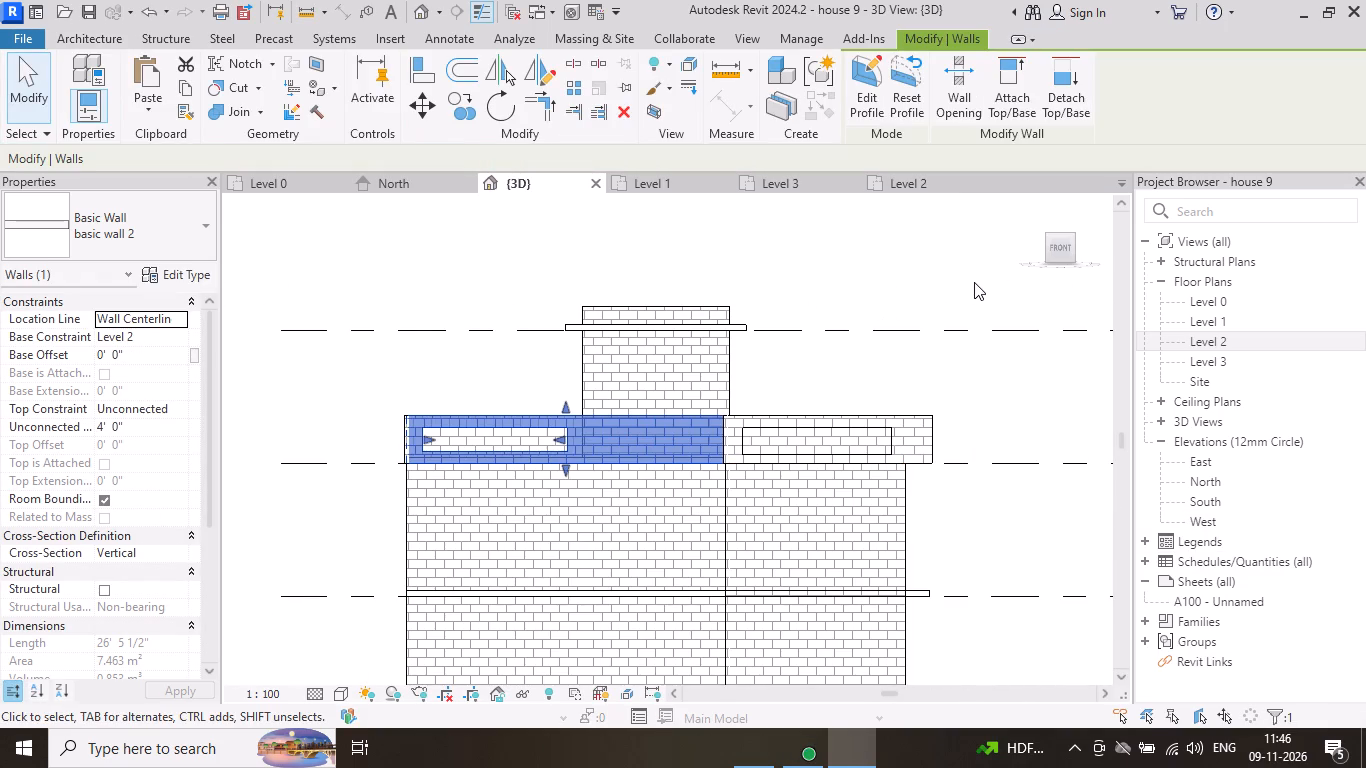
click(974, 282)
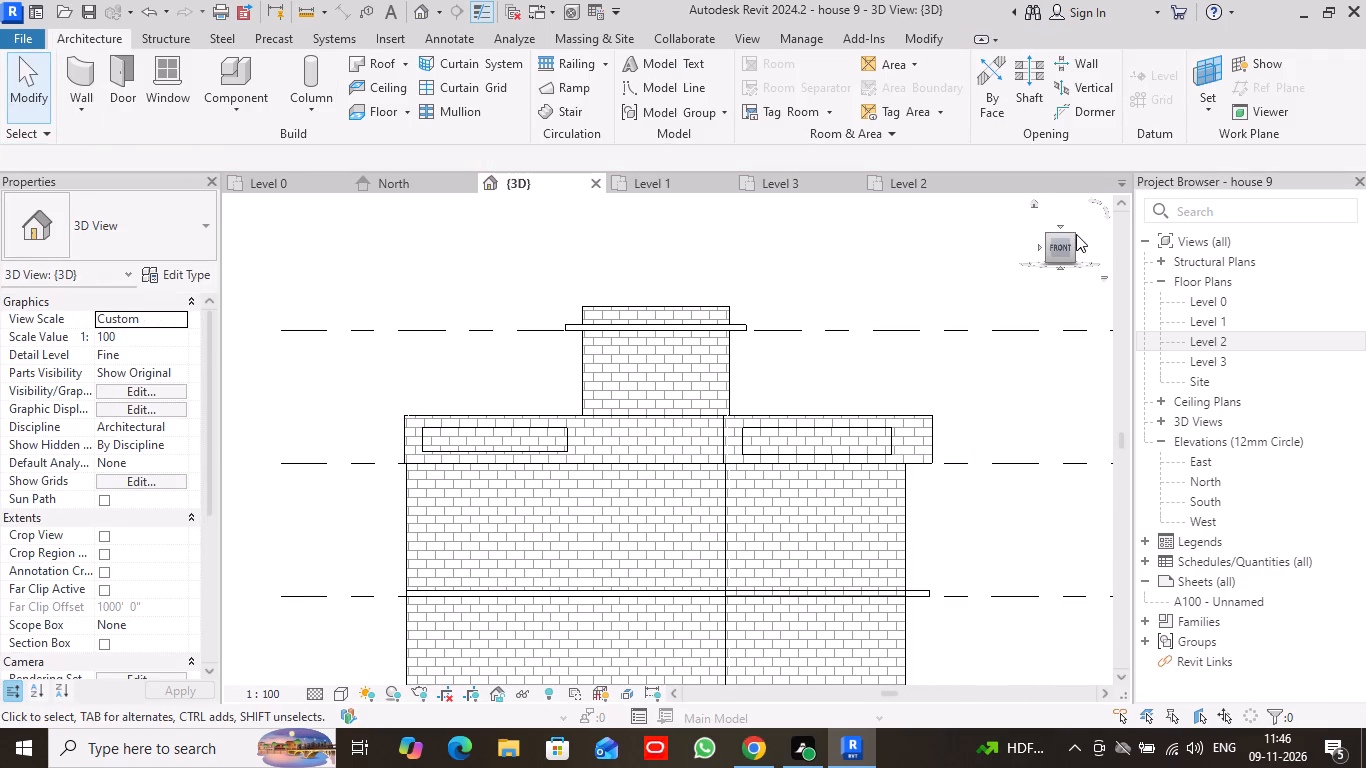
drag(1075, 234, 1013, 279)
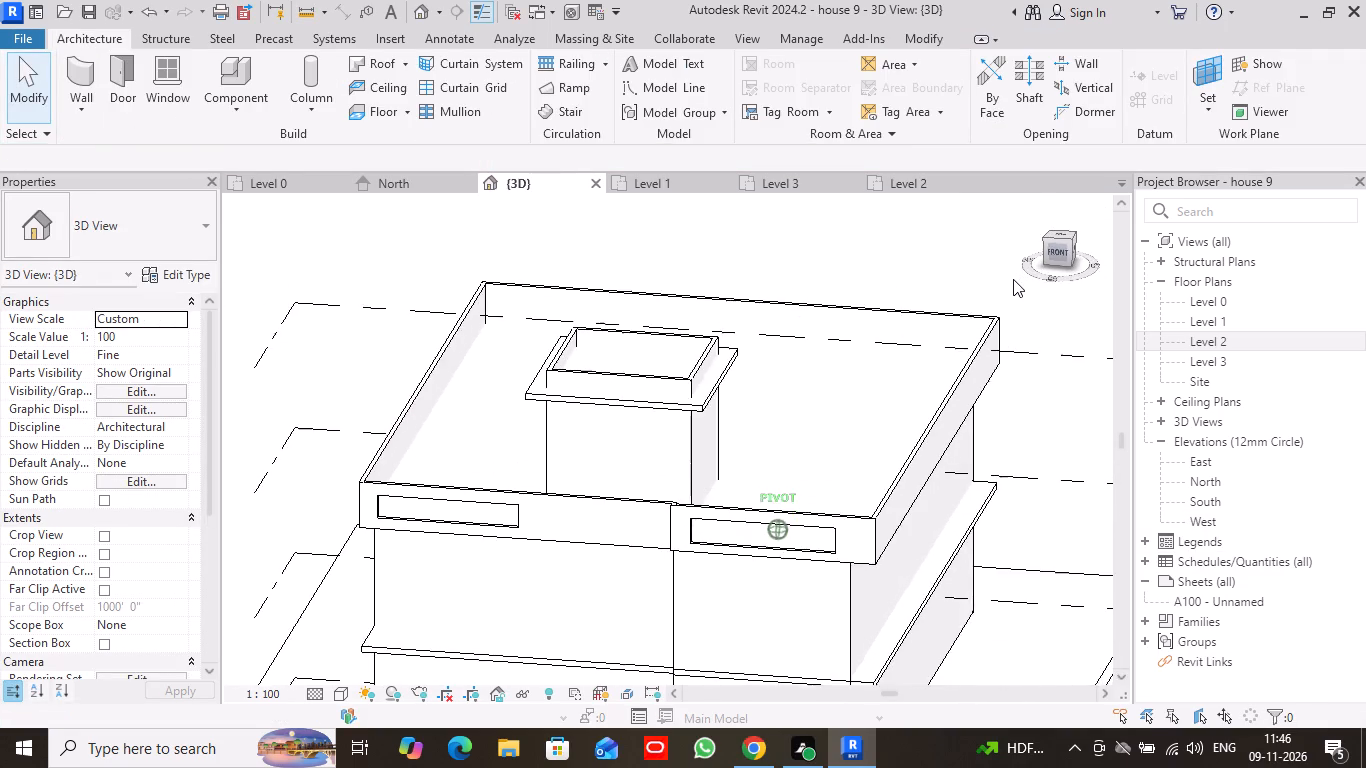
drag(1013, 279, 1014, 289)
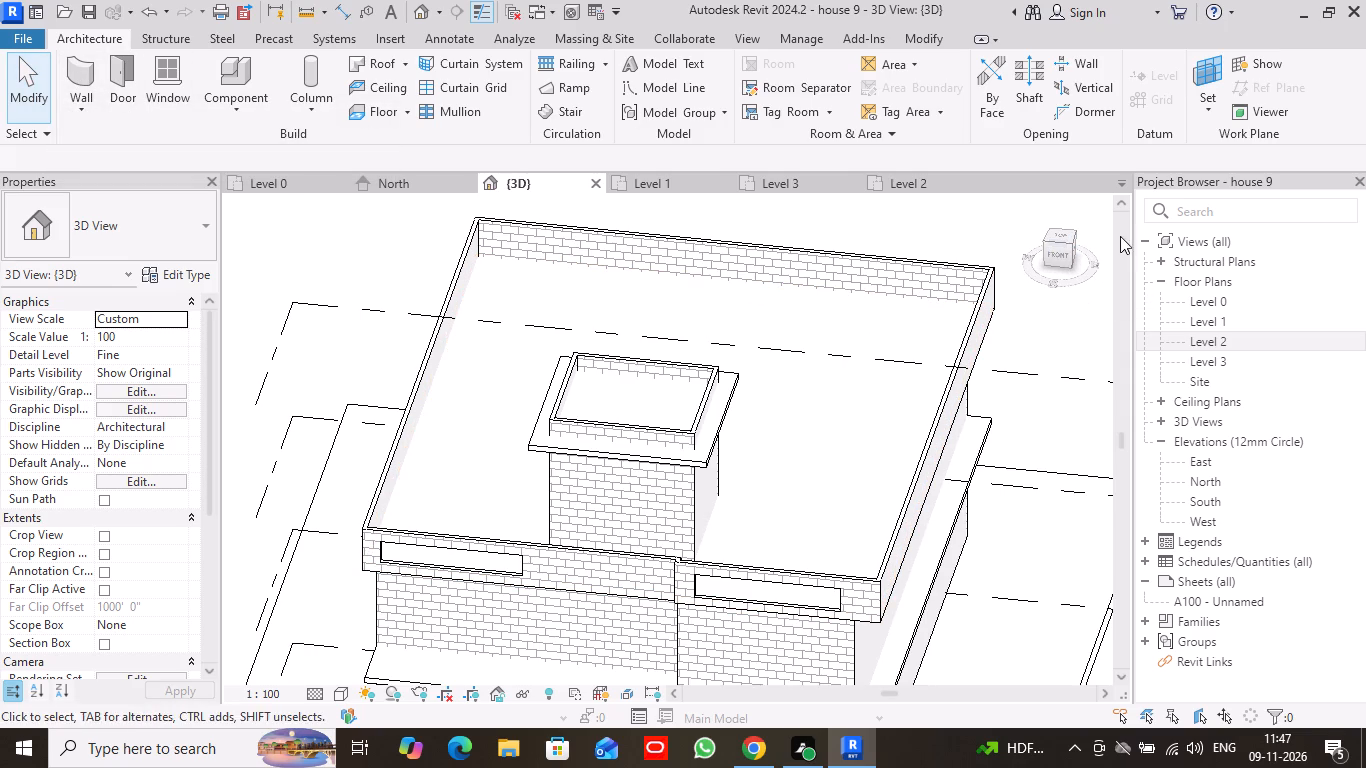
click(1056, 258)
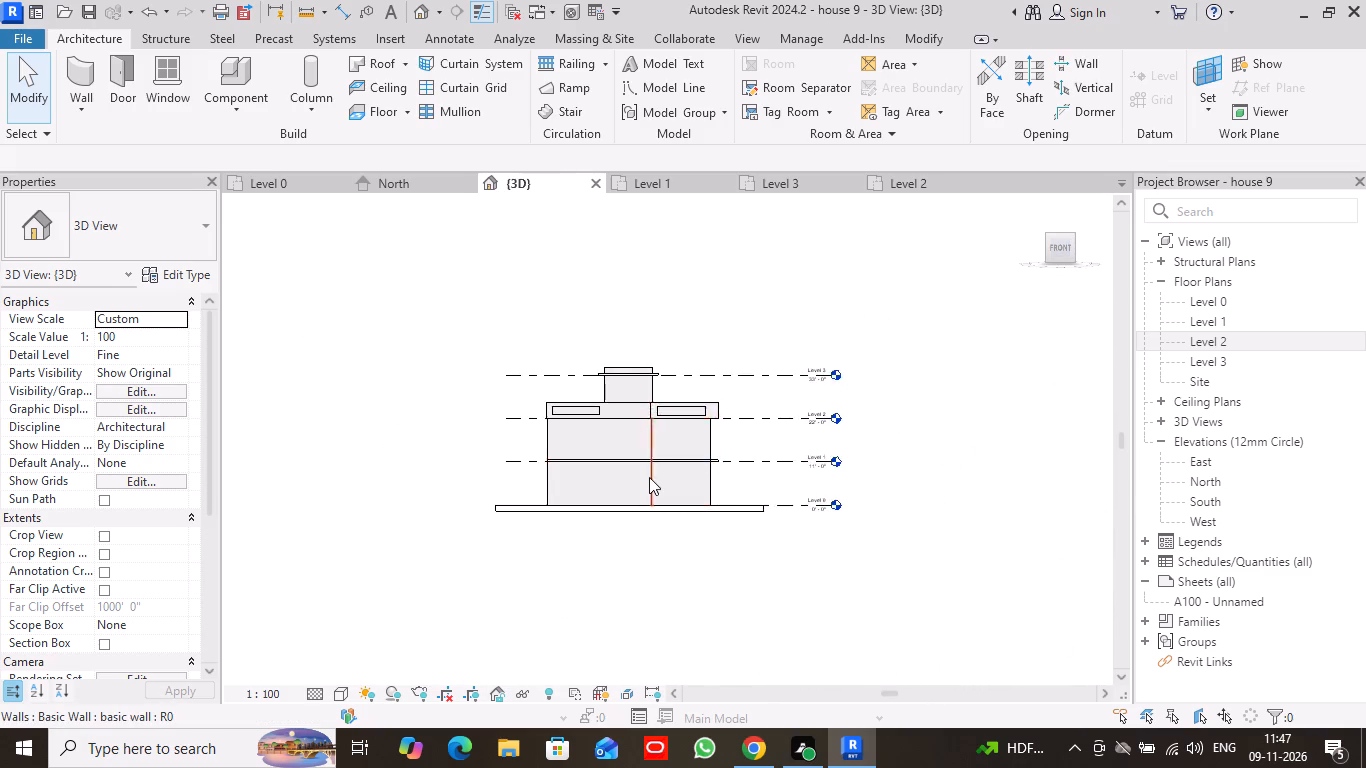
scroll(649, 477, up, 8)
middle_drag(565, 375, 574, 515)
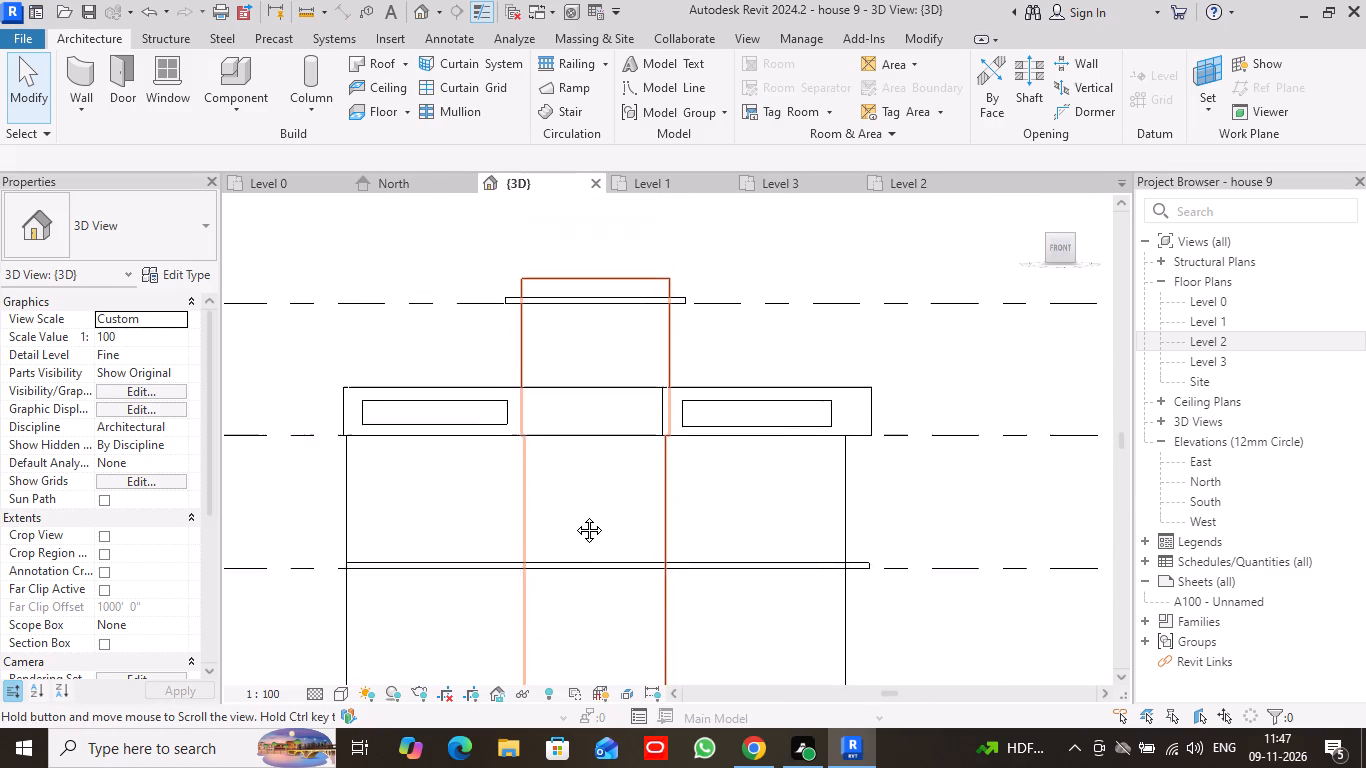
middle_drag(574, 515, 574, 526)
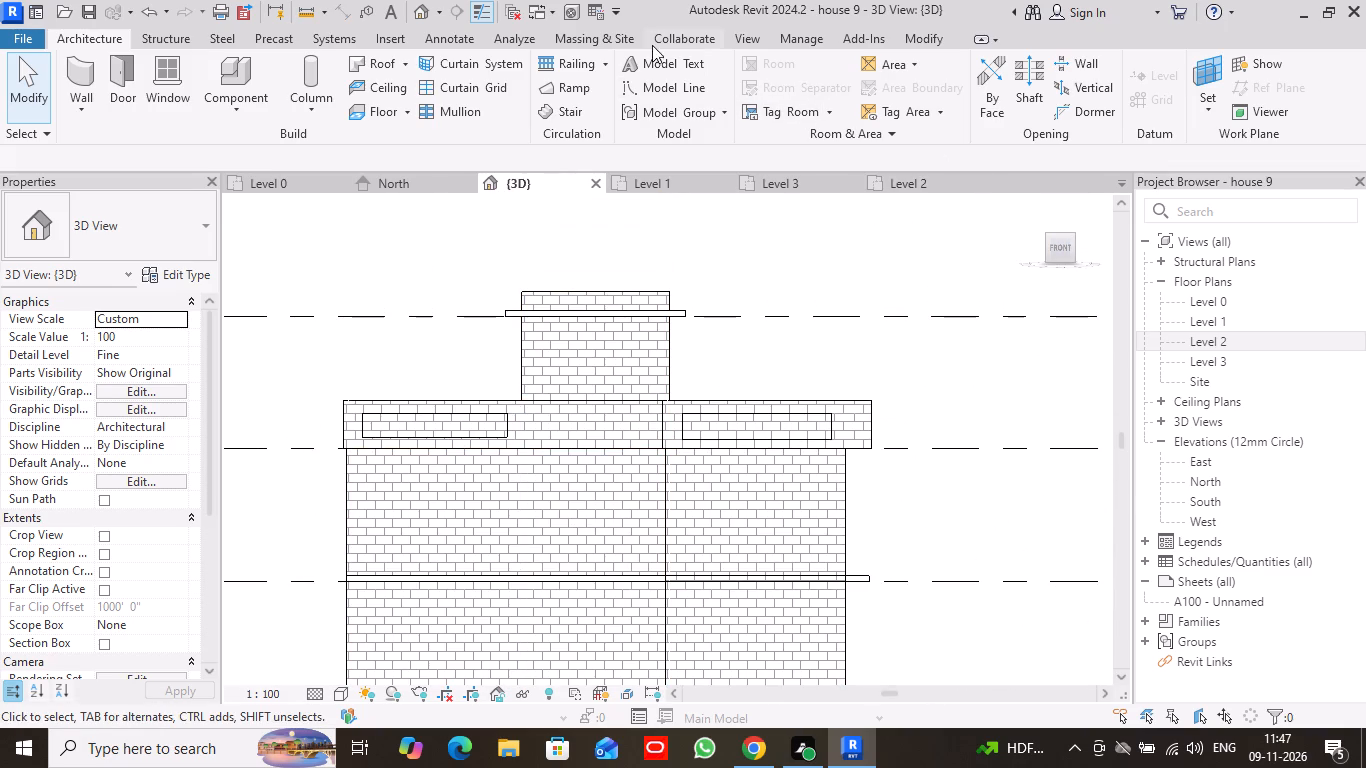
Split the western south parapet wall in line with the raised enclosure's west edge and again near the parapet wall's east end.
click(932, 40)
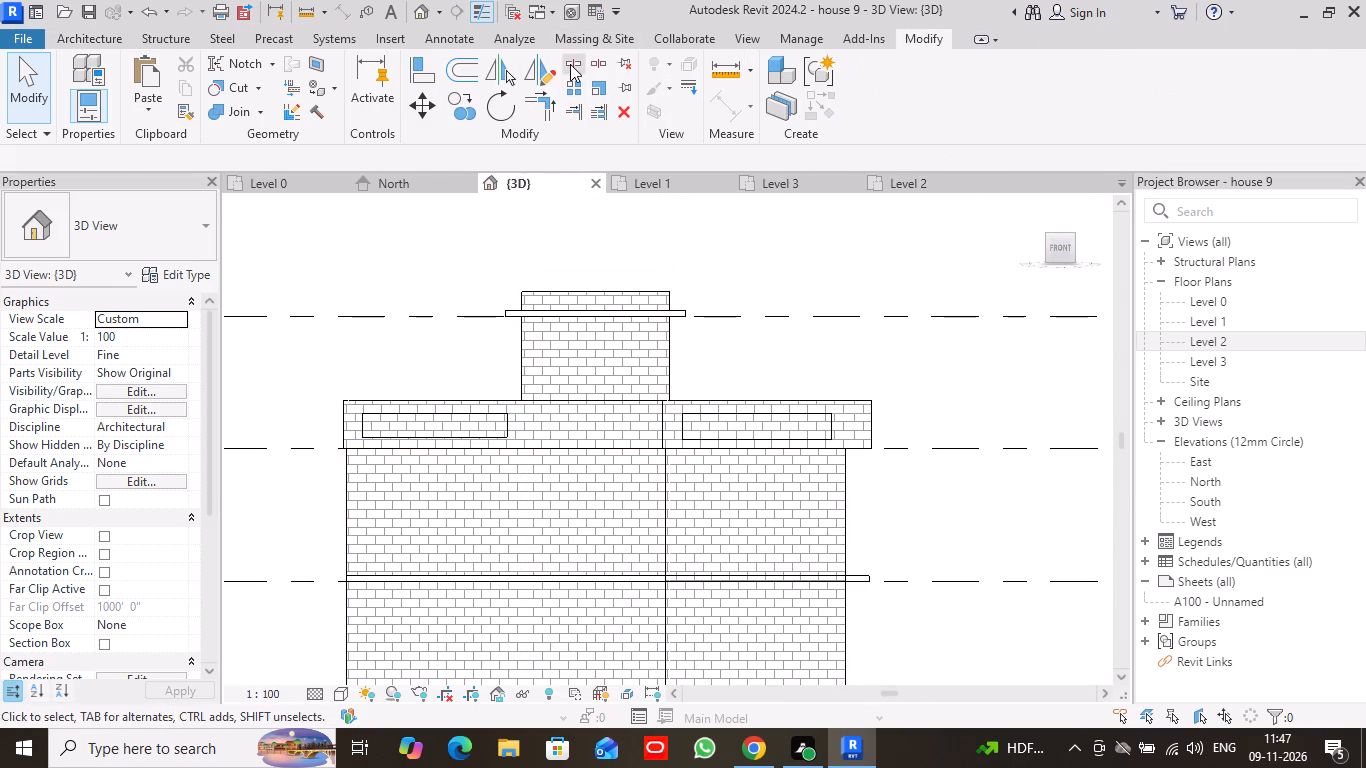
click(570, 64)
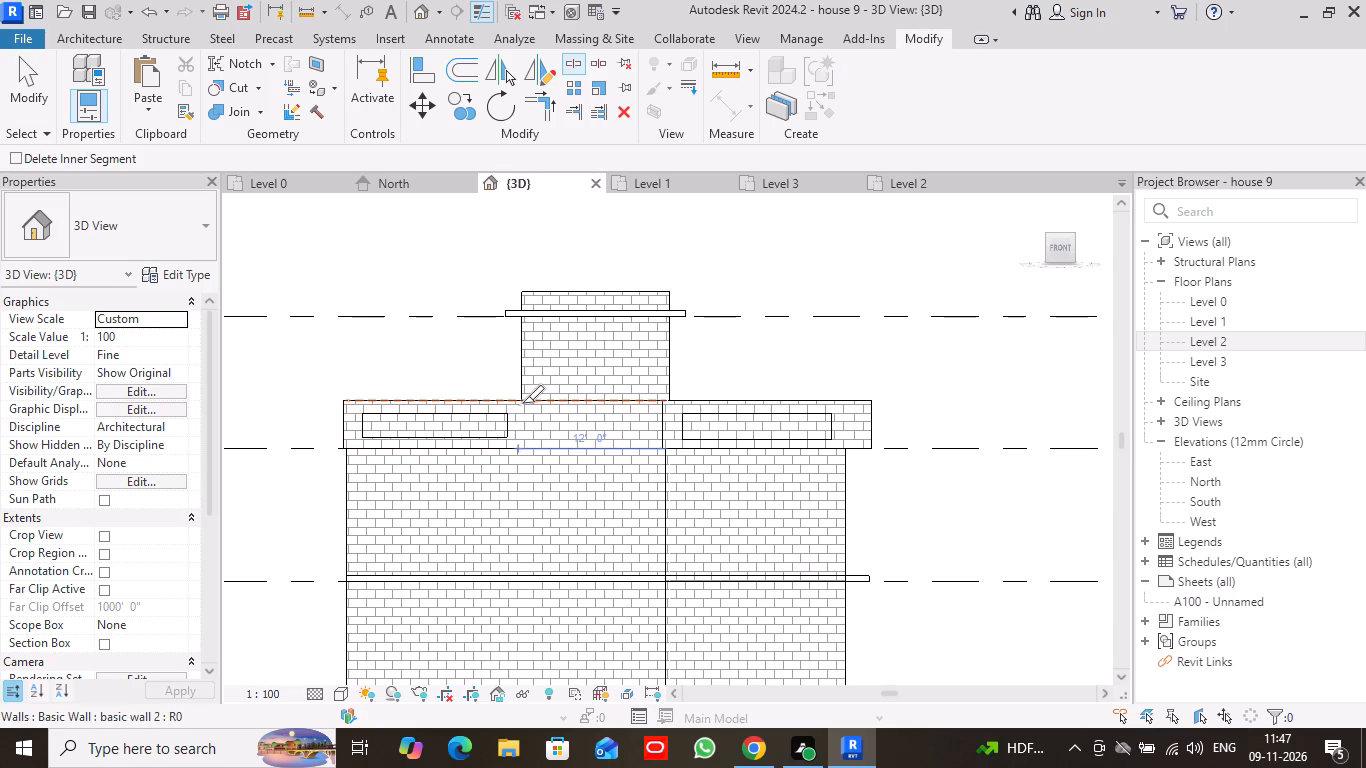
scroll(524, 402, up, 9)
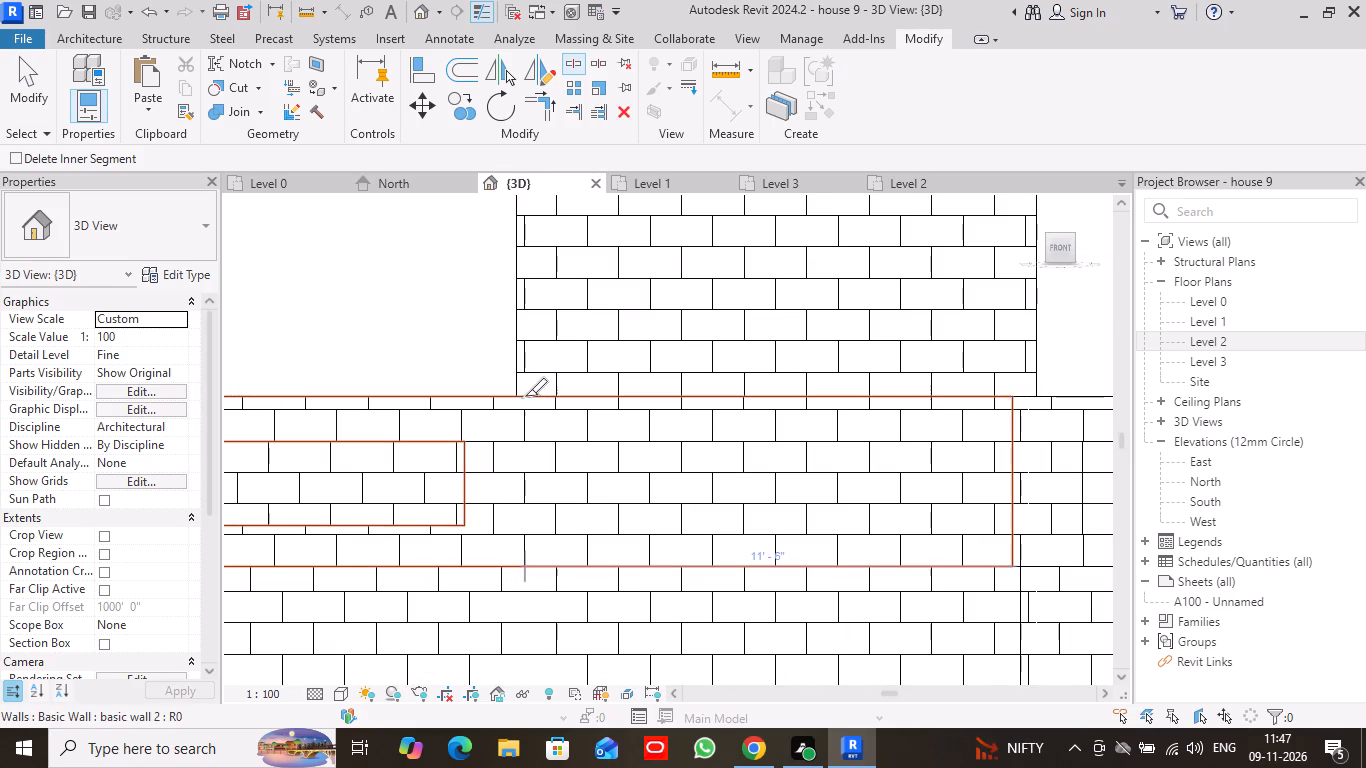
click(519, 396)
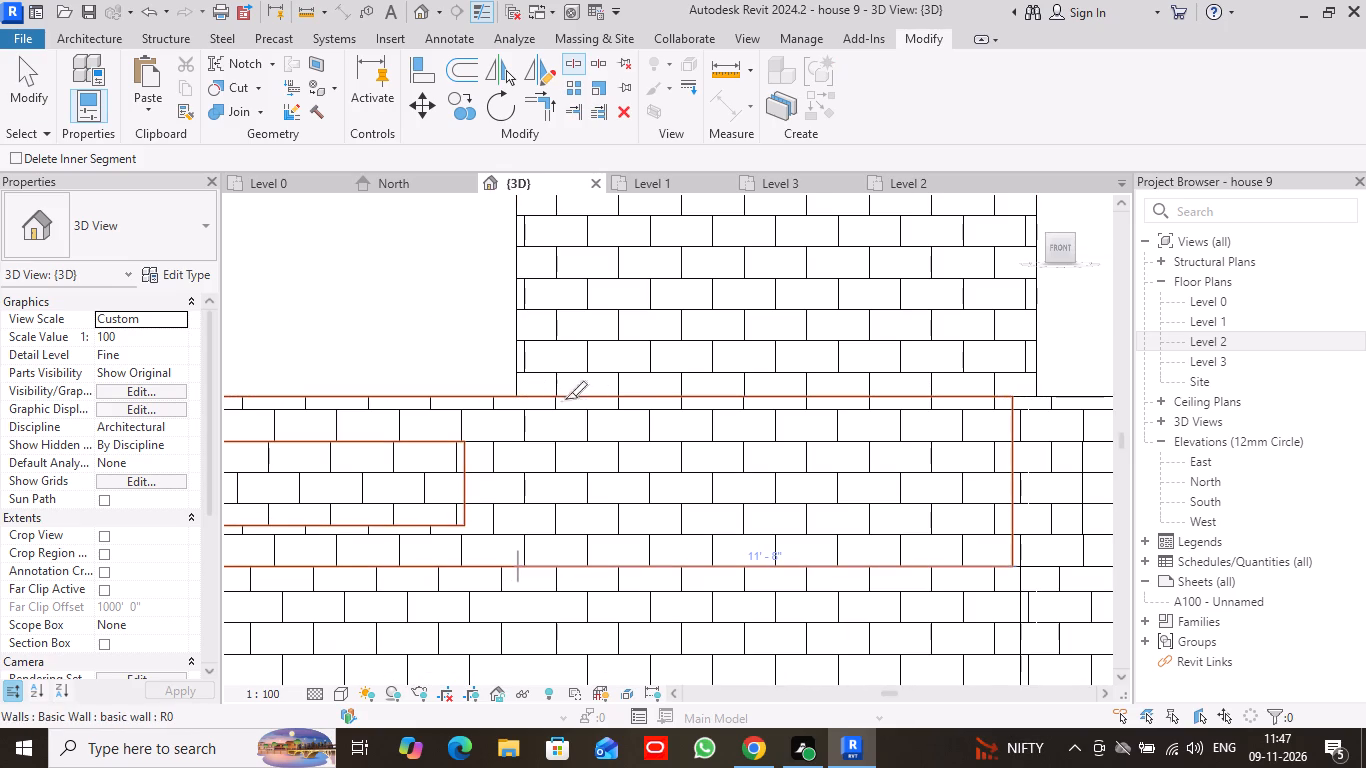
click(1008, 395)
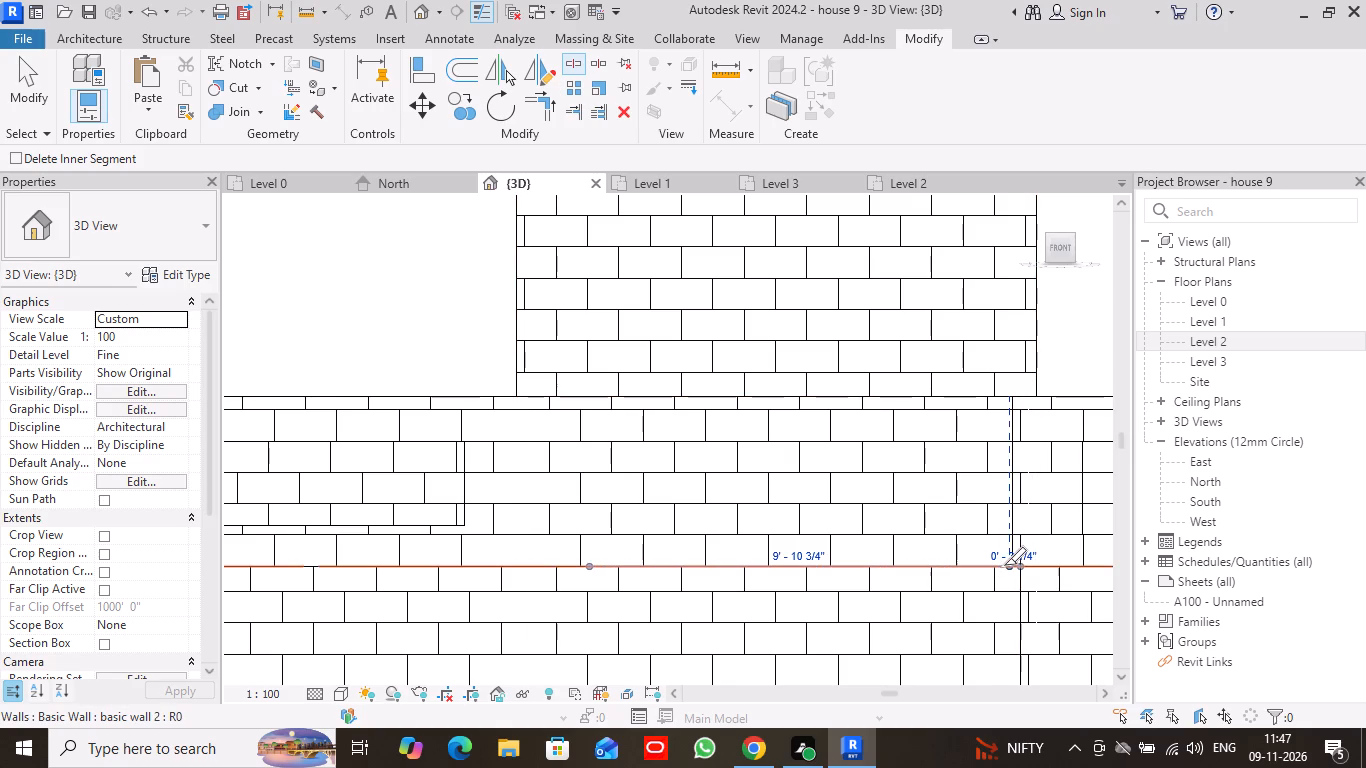
Make further splits along the parapet's base, near its east end and in line with the raised enclosure's west edge, and end splitting.
click(1005, 564)
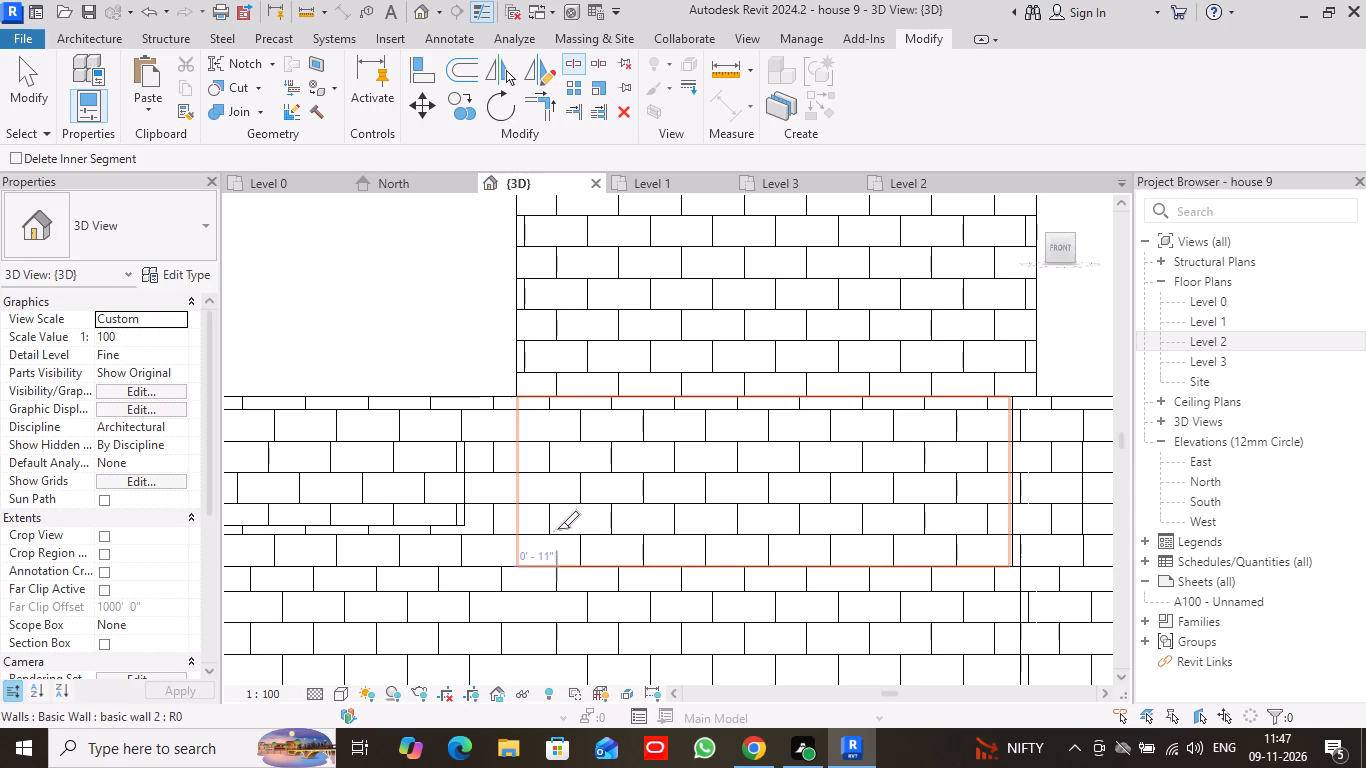
click(516, 568)
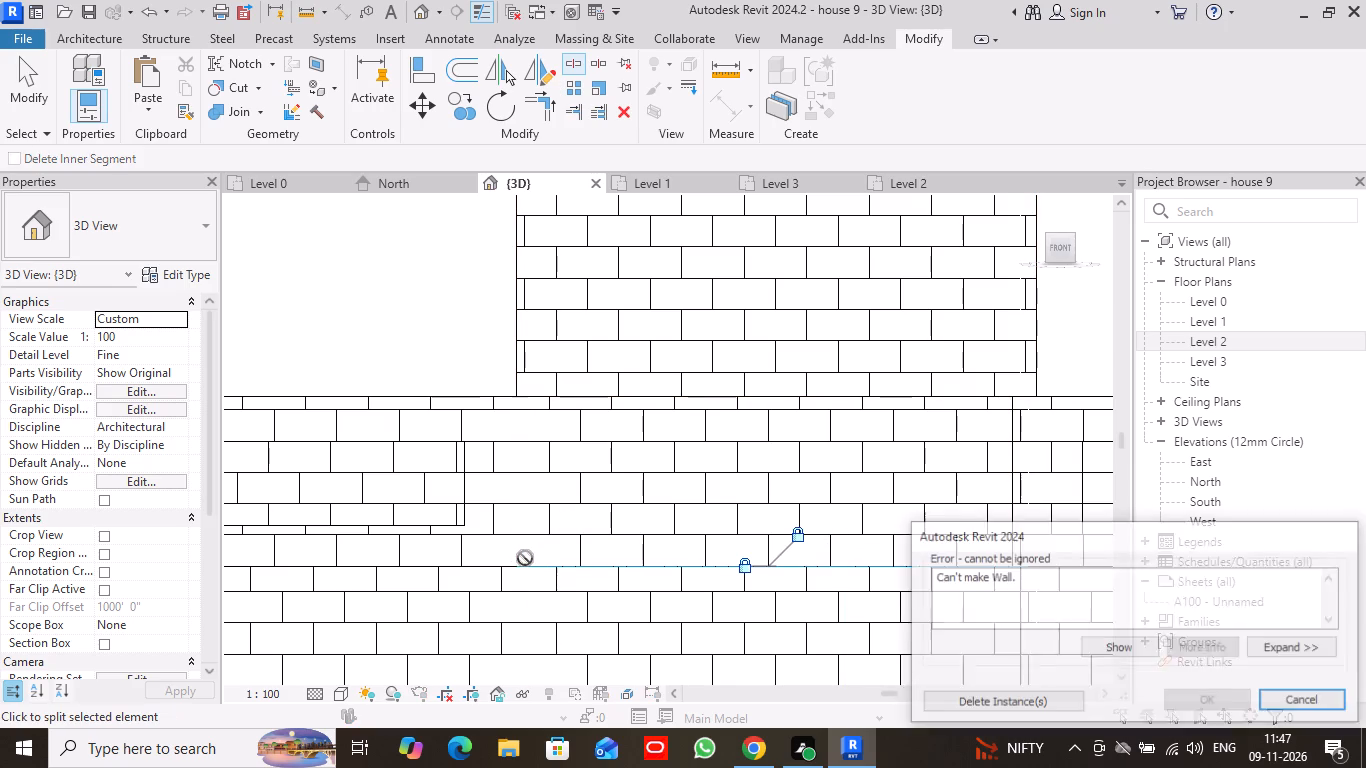
click(1291, 704)
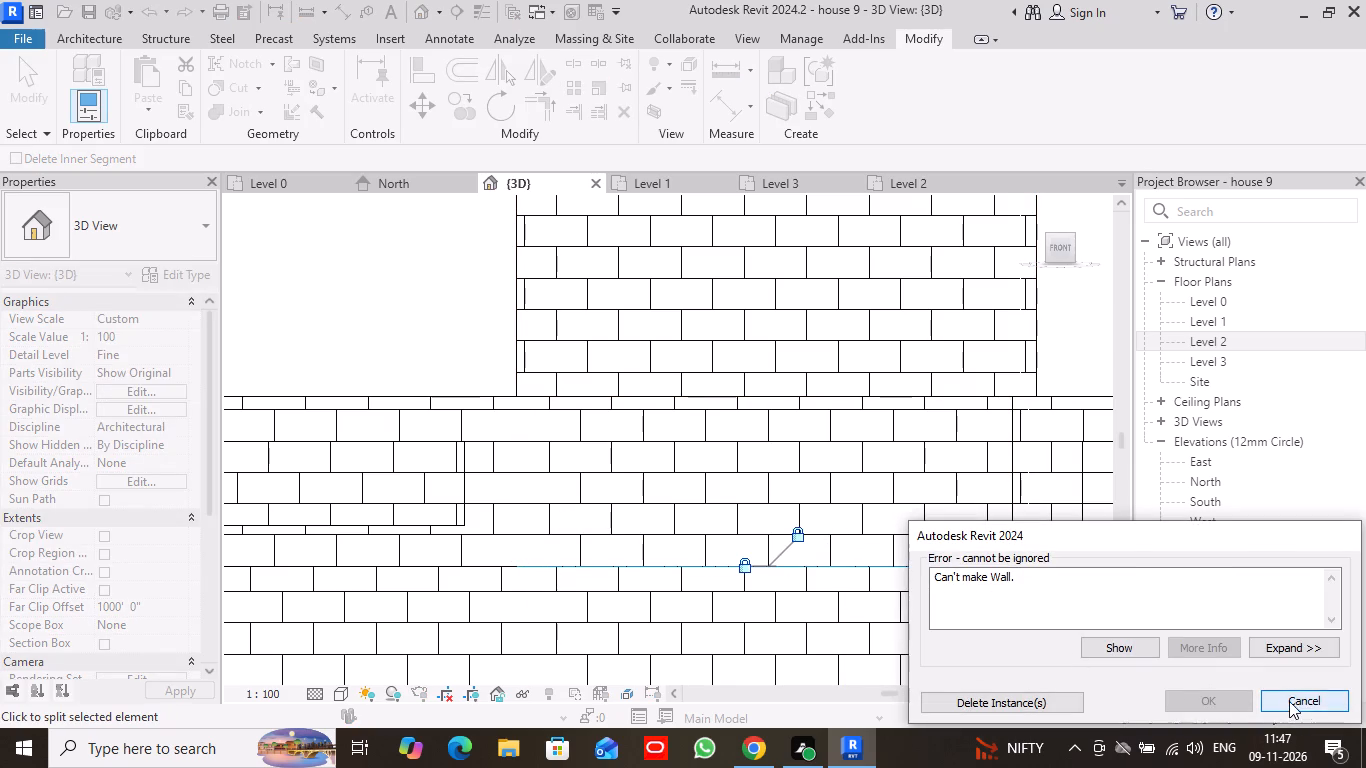
scroll(690, 575, down, 2)
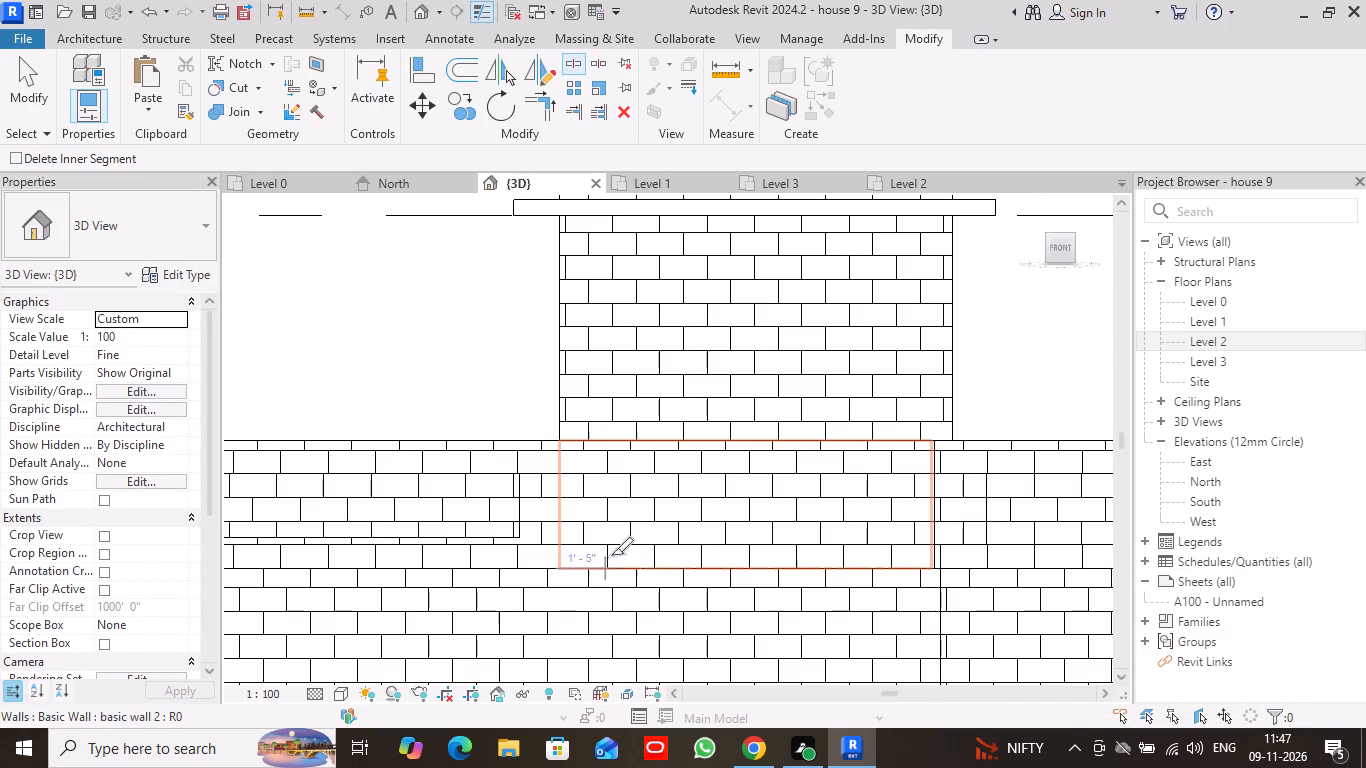
scroll(564, 555, up, 6)
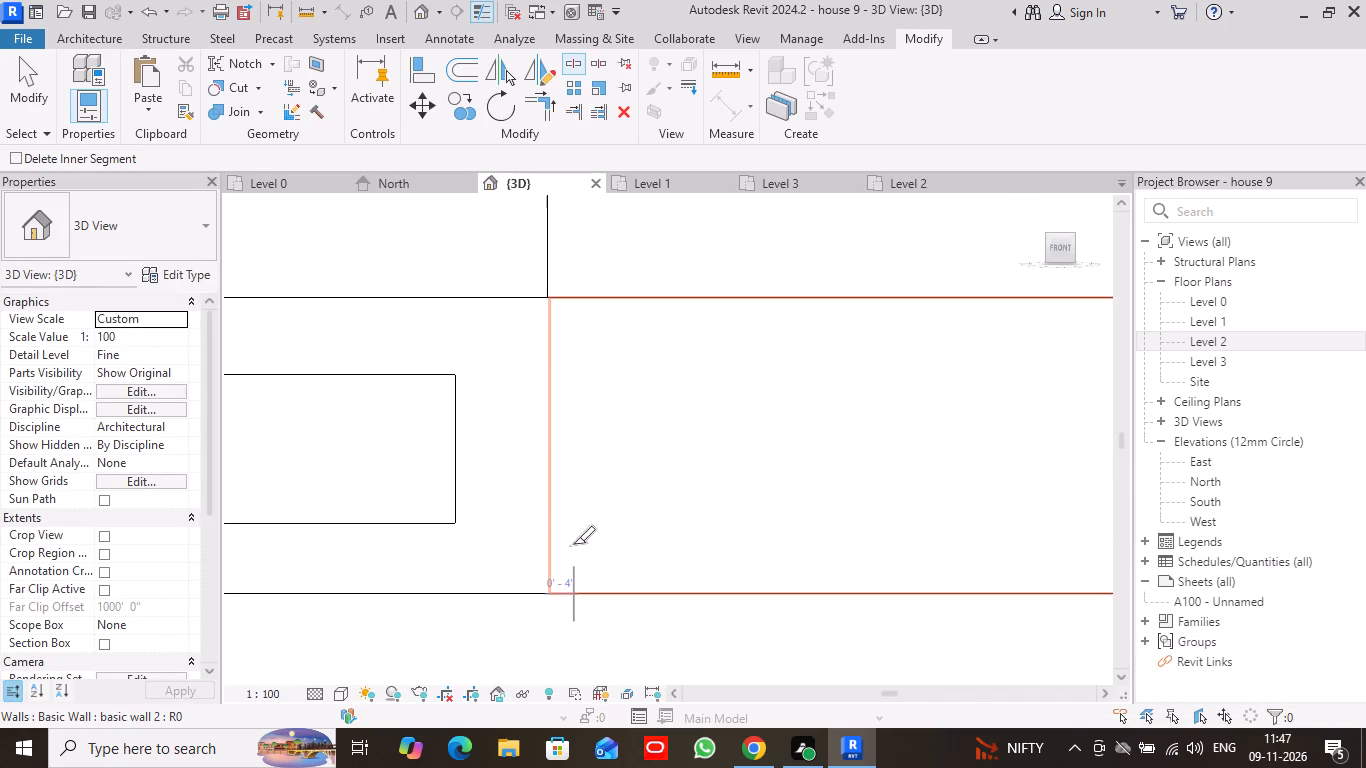
scroll(573, 544, up, 4)
click(544, 614)
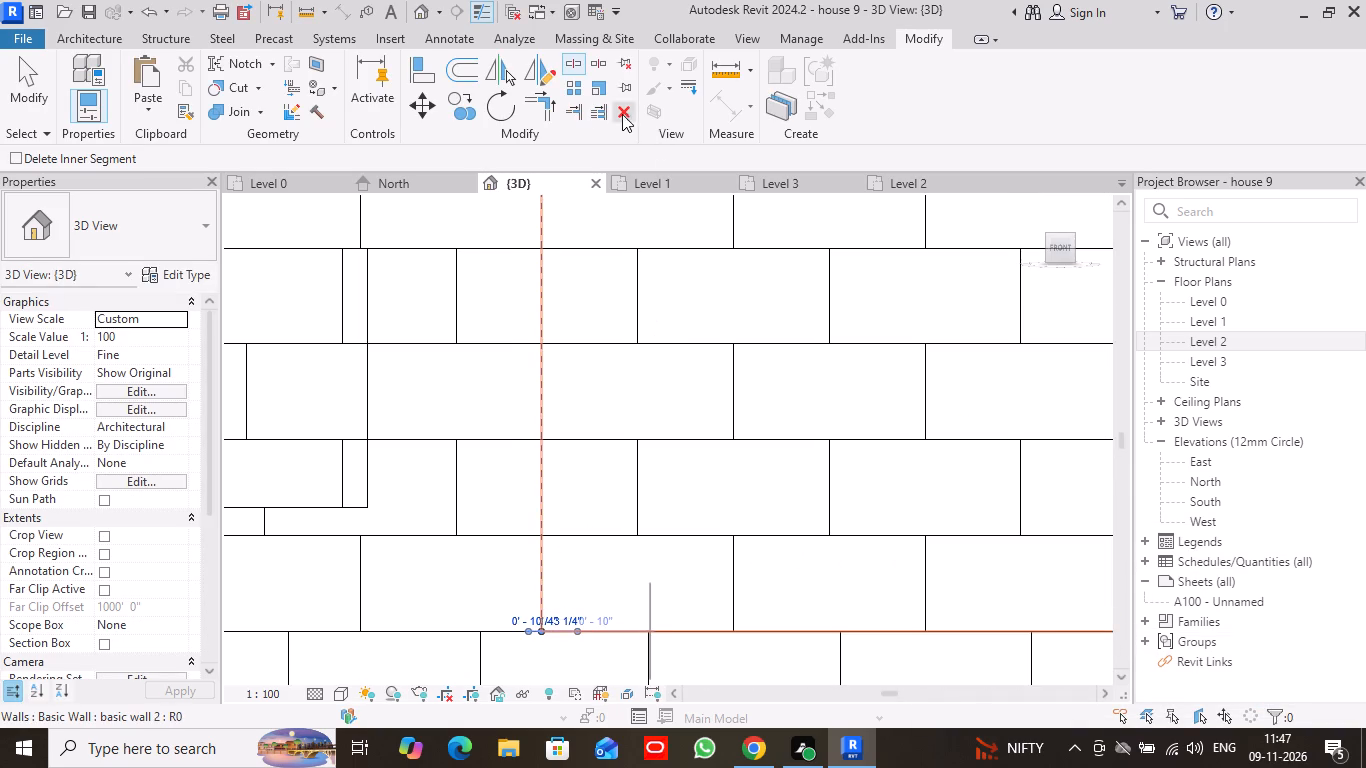
click(18, 98)
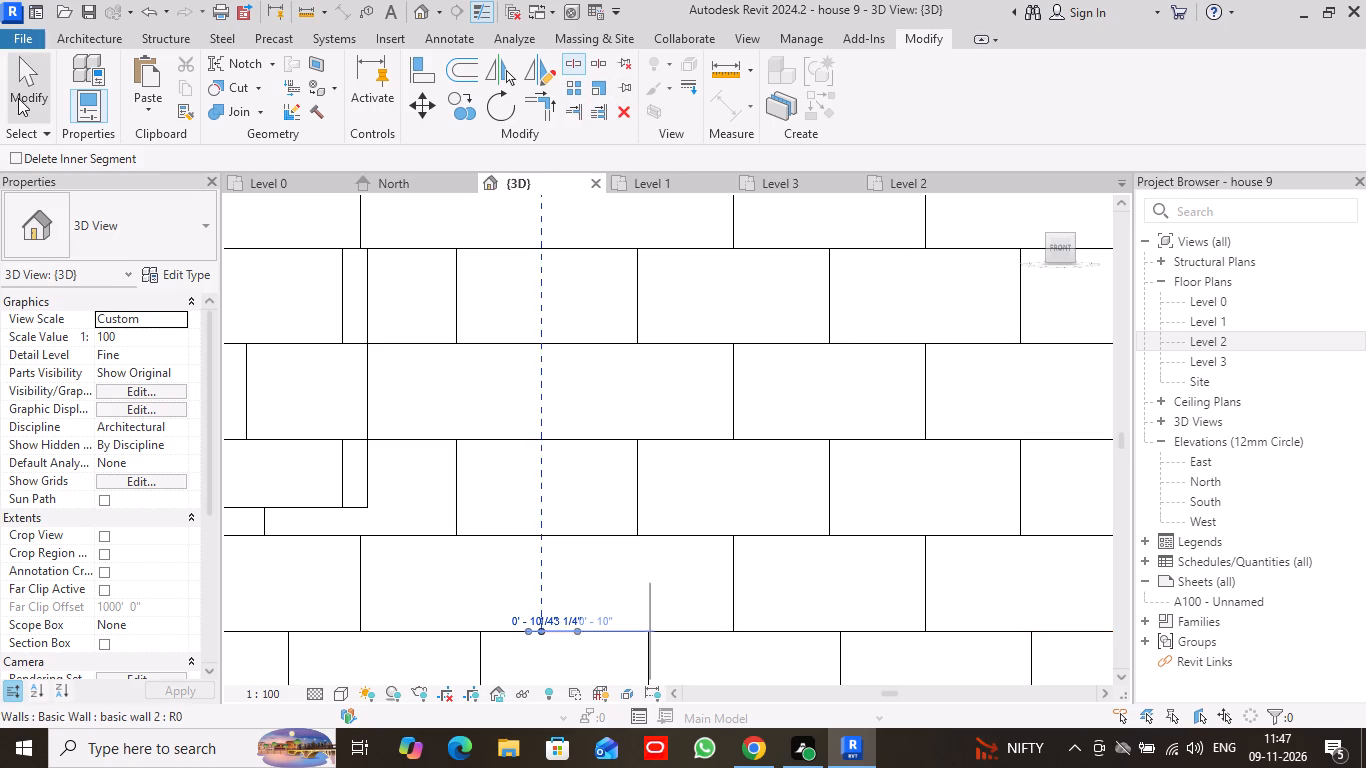
Delete the split-off middle segment of the south parapet wall in front of the raised enclosure, between the two parapet openings.
scroll(728, 473, down, 7)
scroll(879, 488, down, 3)
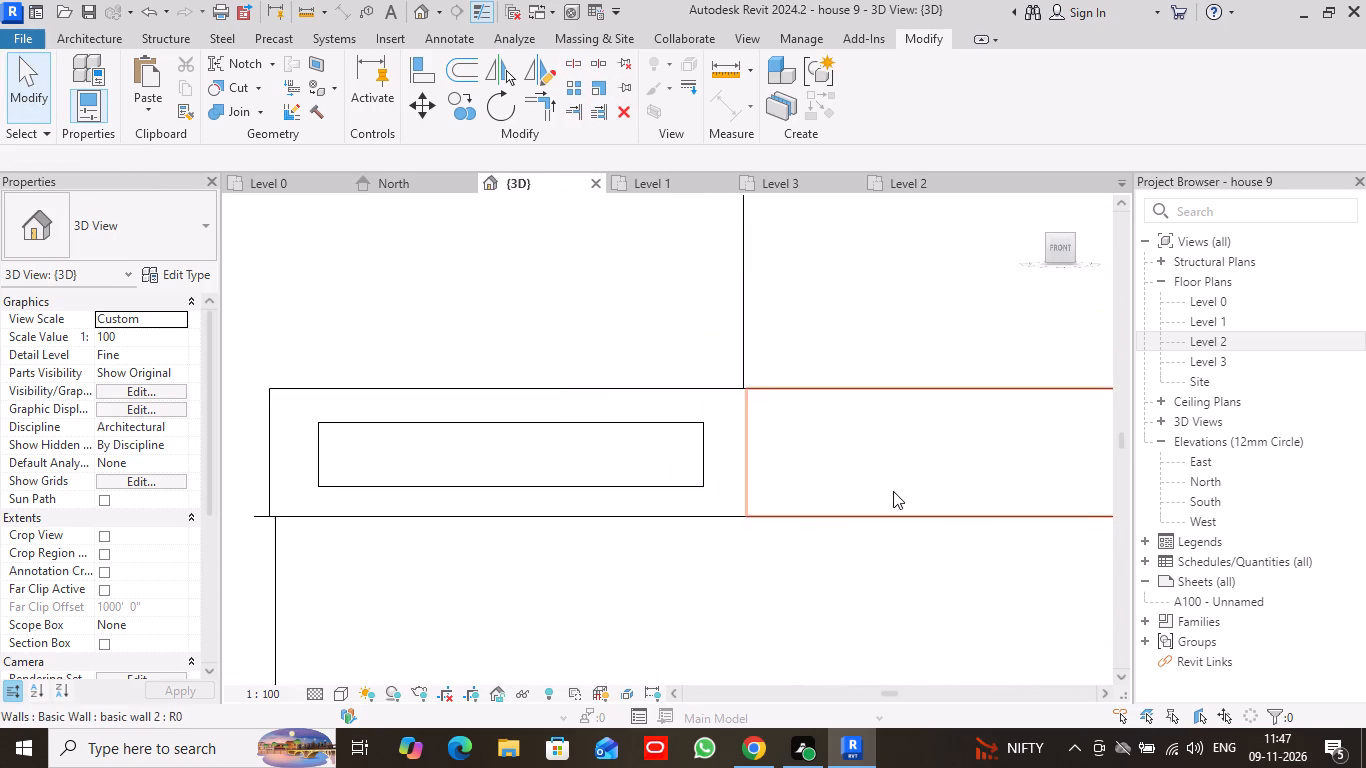
scroll(902, 499, down, 2)
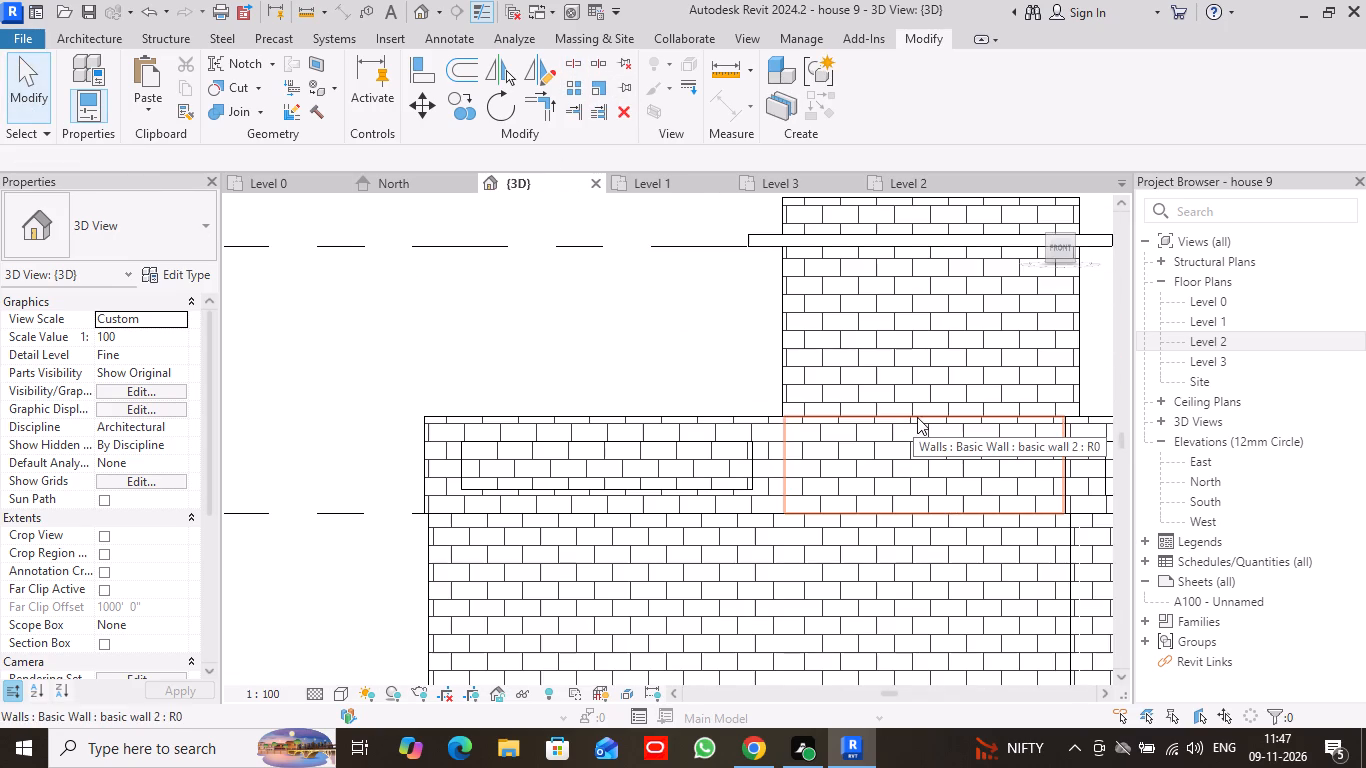
click(926, 415)
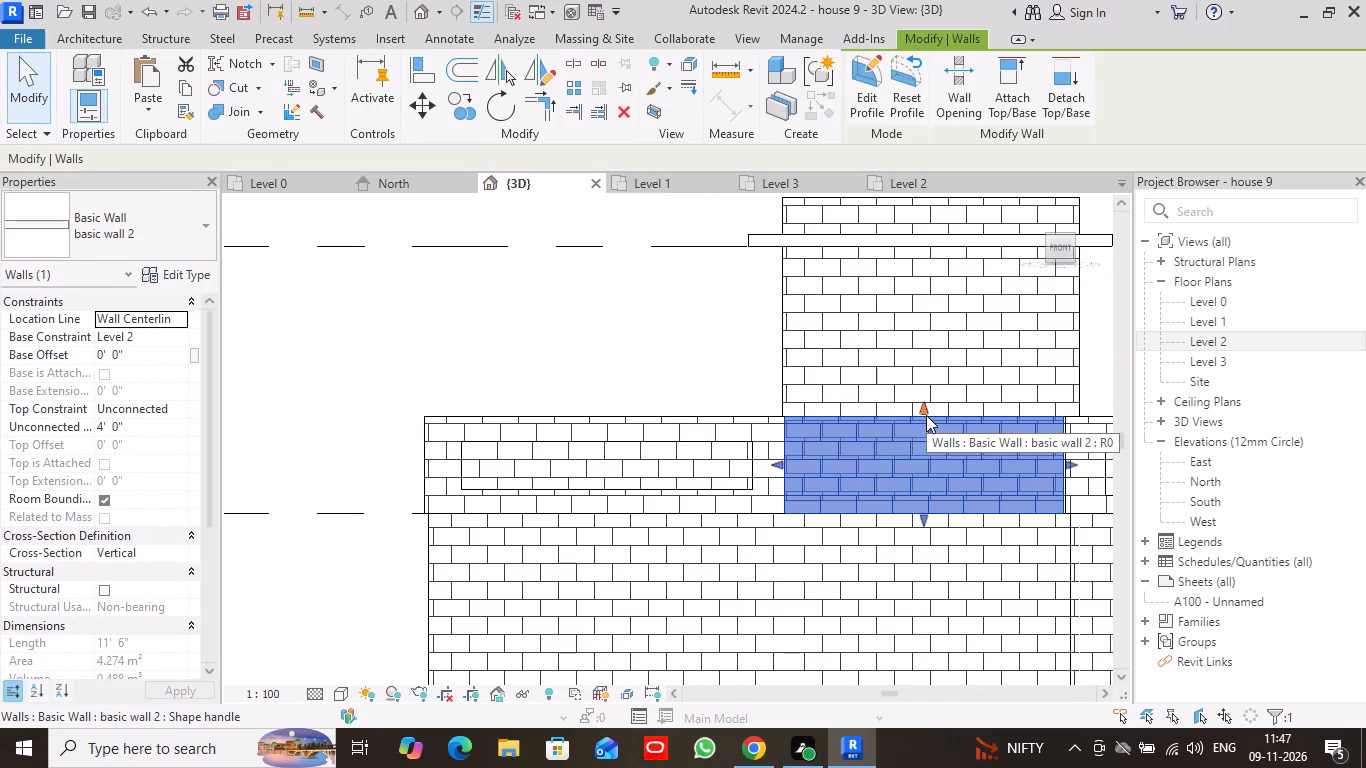
key(Delete)
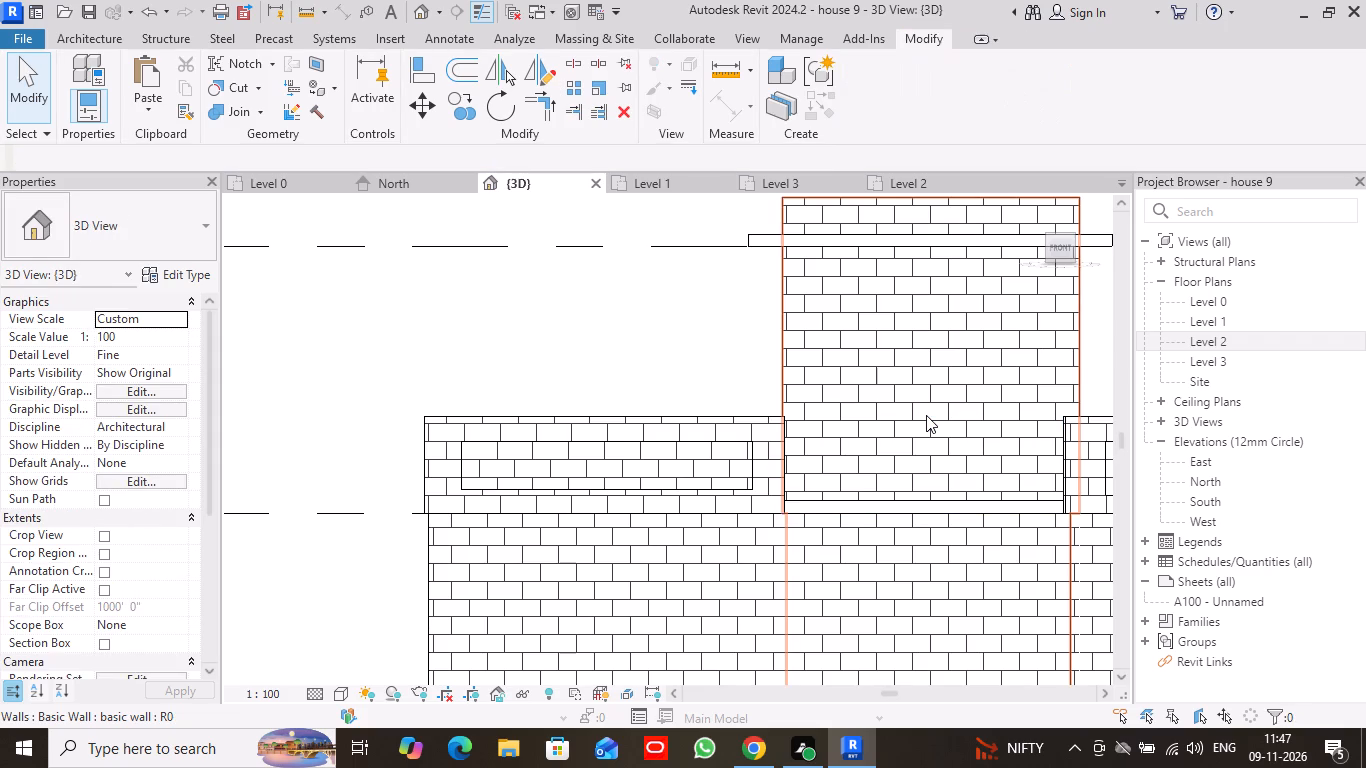
click(16, 73)
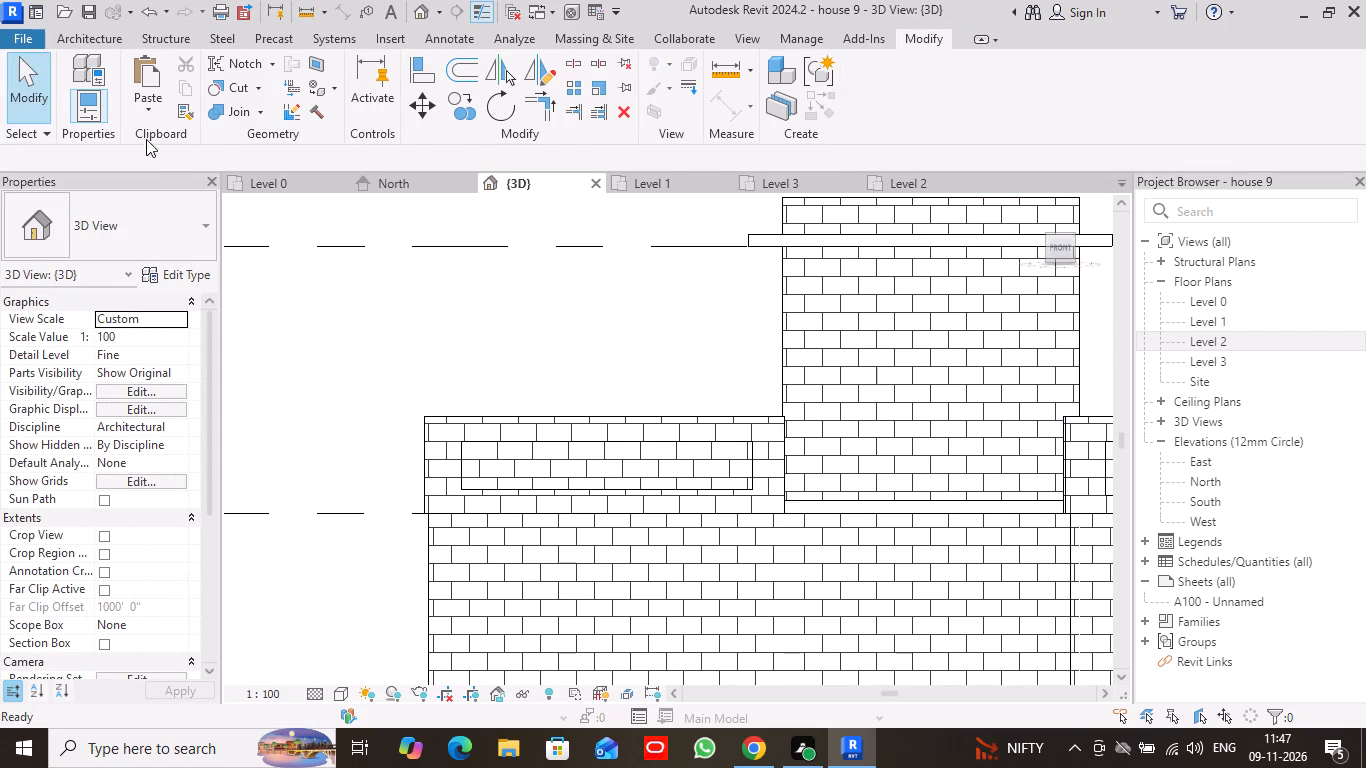
scroll(946, 419, down, 6)
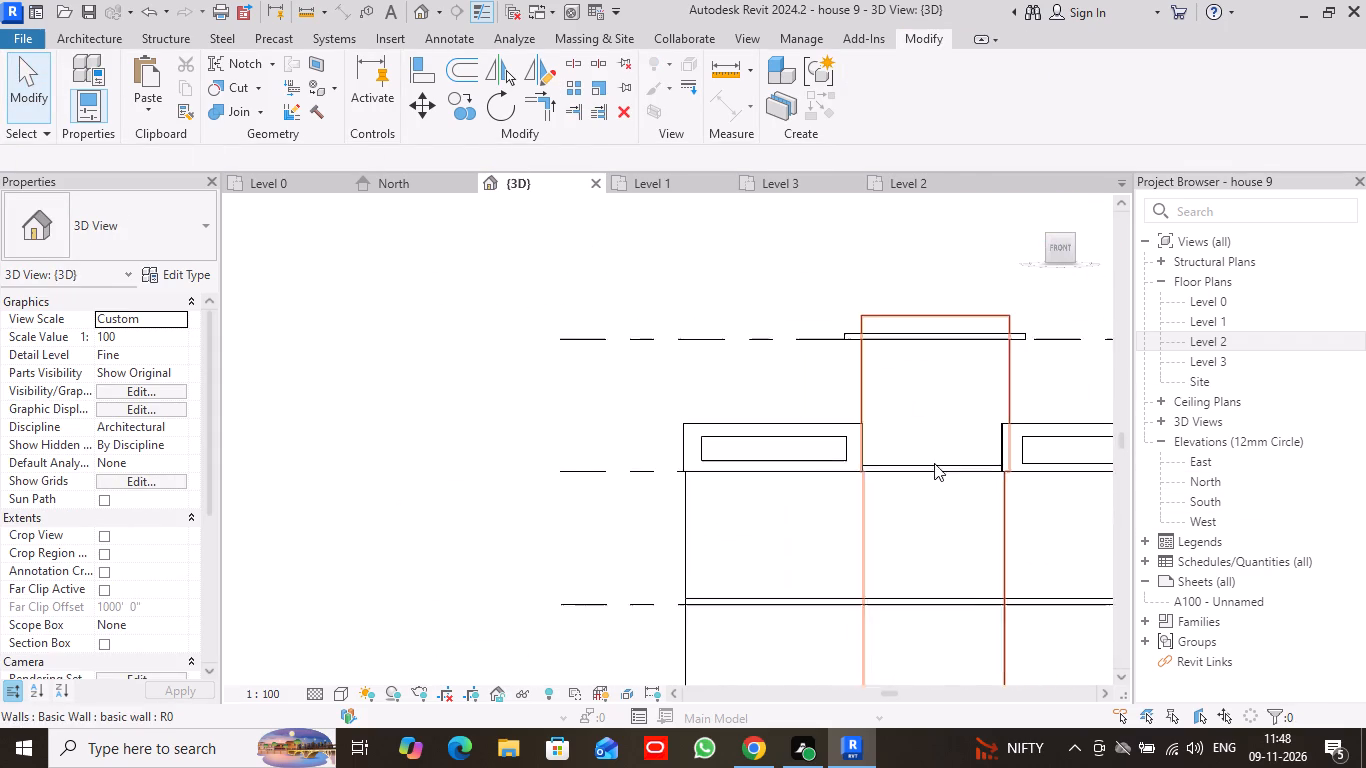
middle_drag(982, 509, 786, 393)
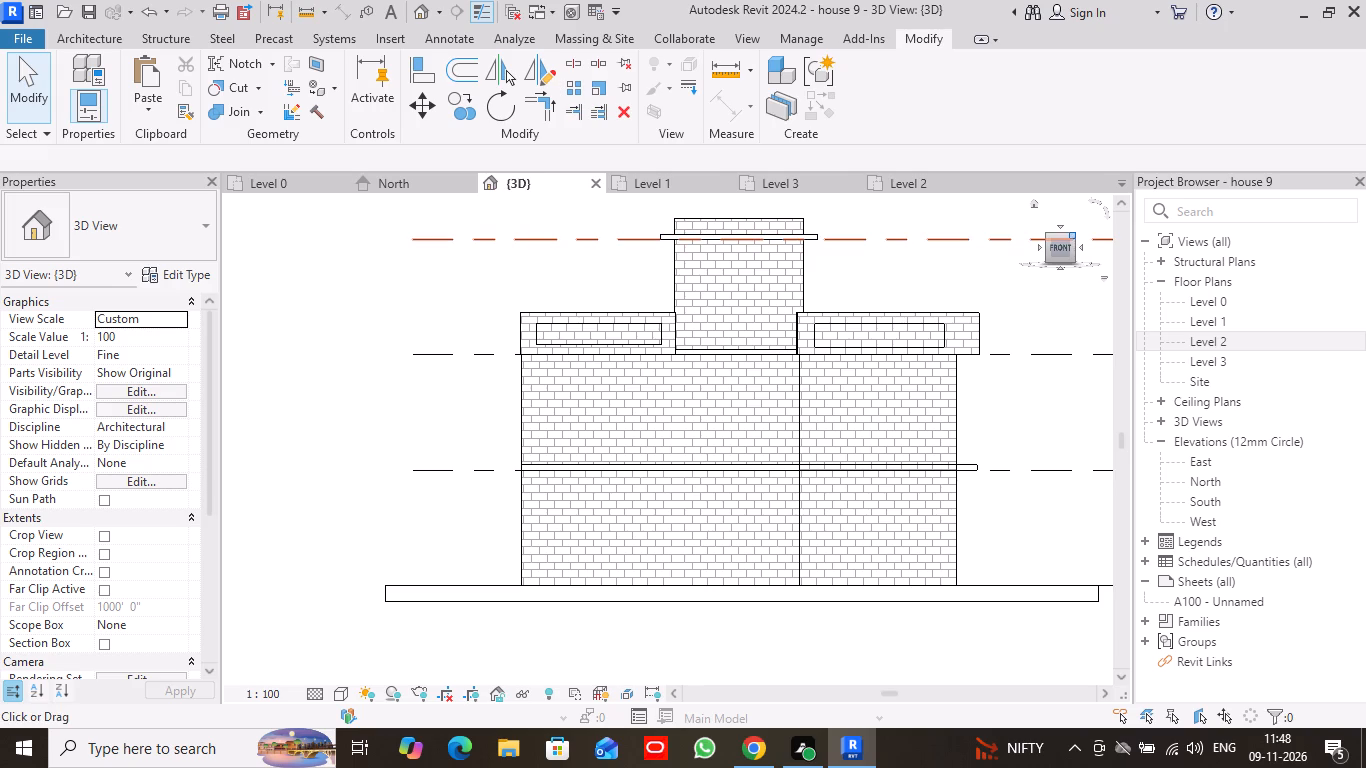
drag(1074, 238, 1028, 280)
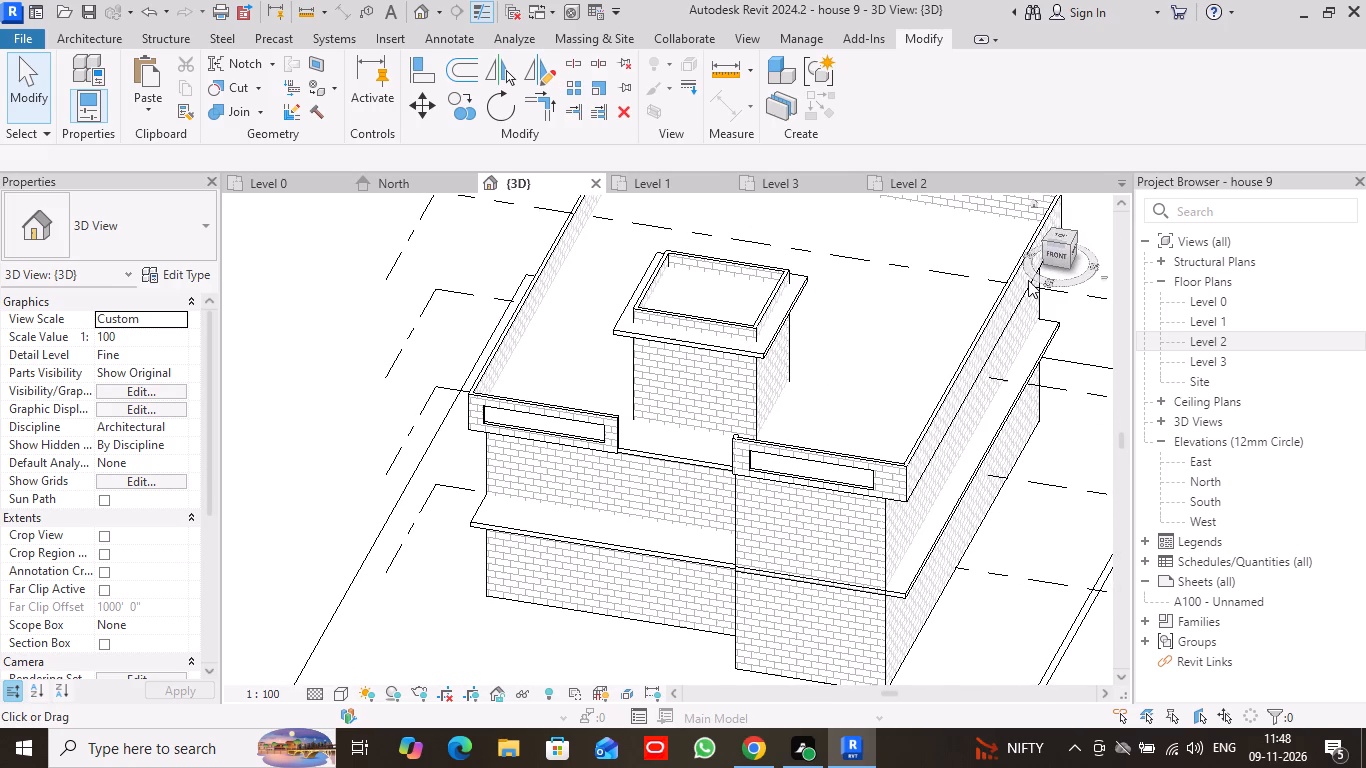
scroll(958, 473, down, 3)
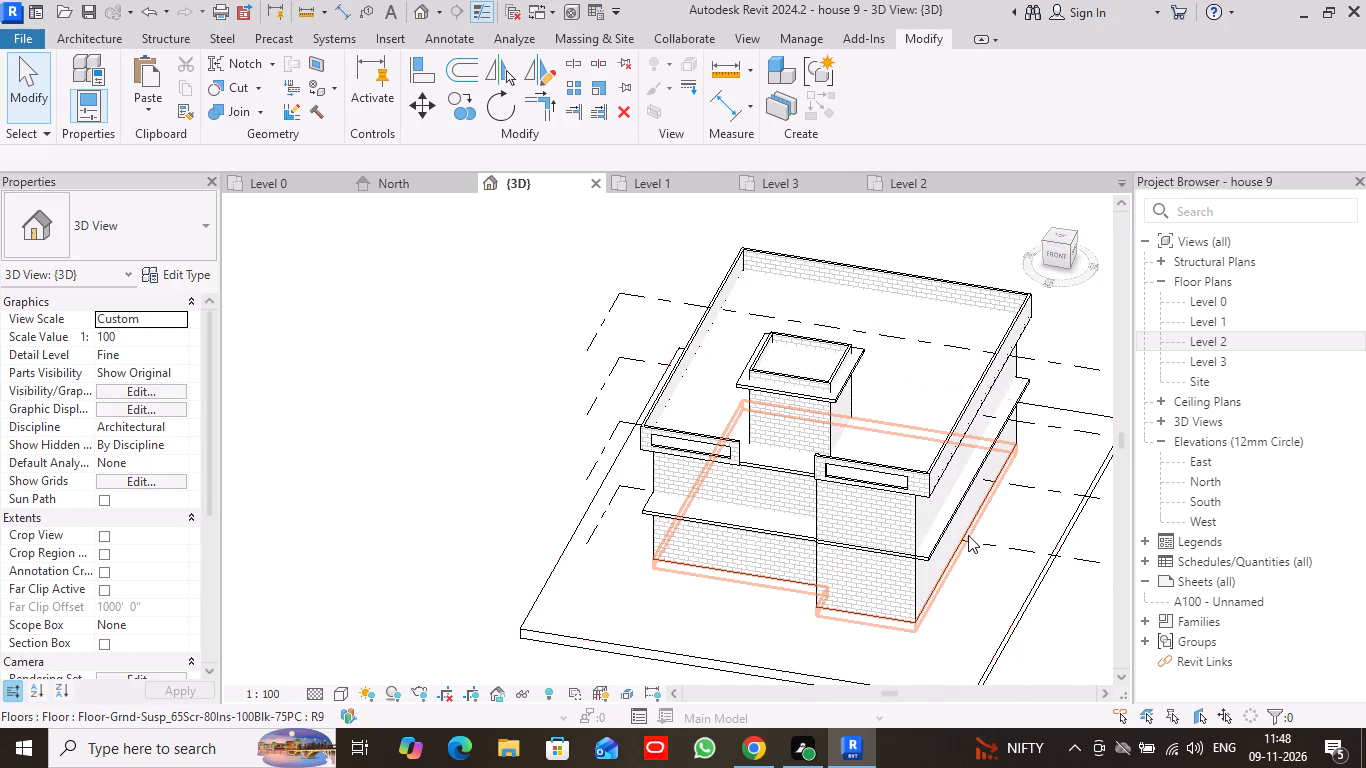
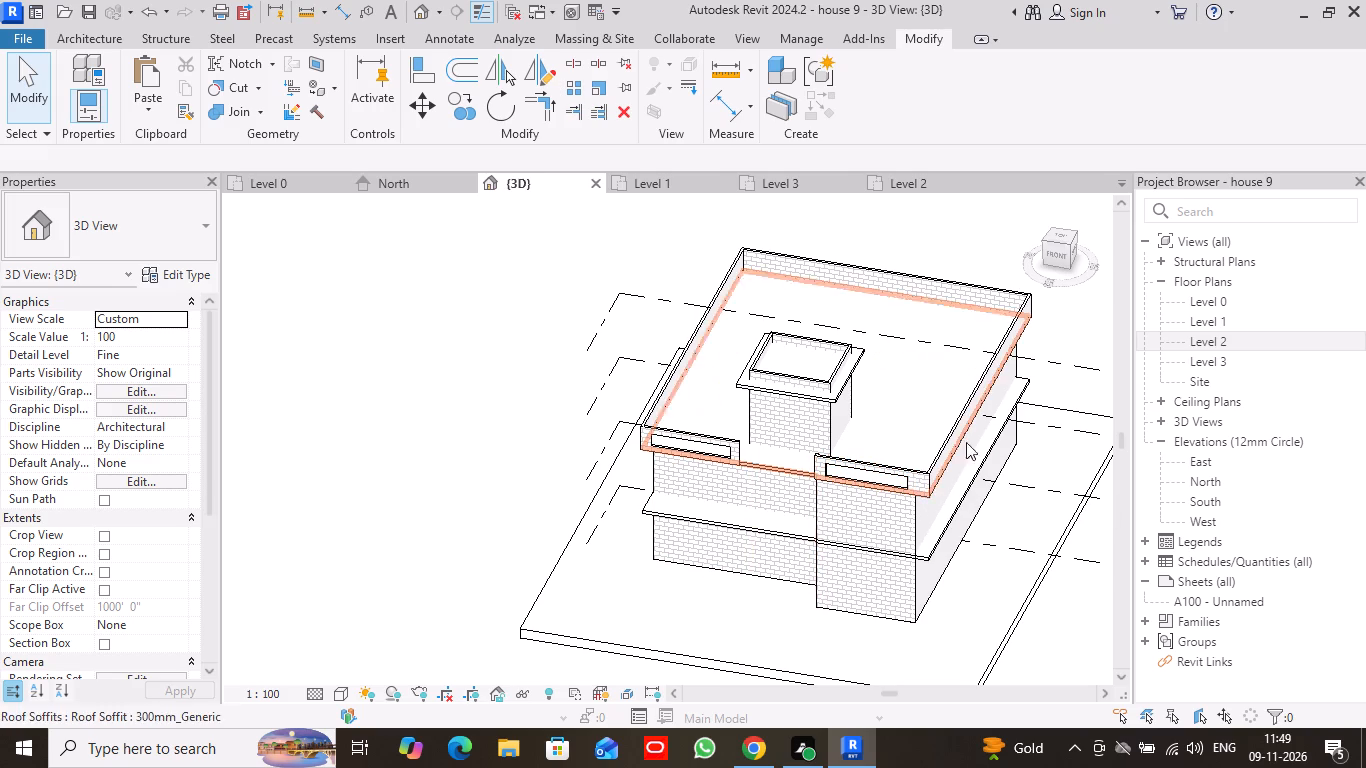
Inspect the house from several angles in a shaded display, ending back in the hidden-line display.
click(342, 694)
click(410, 608)
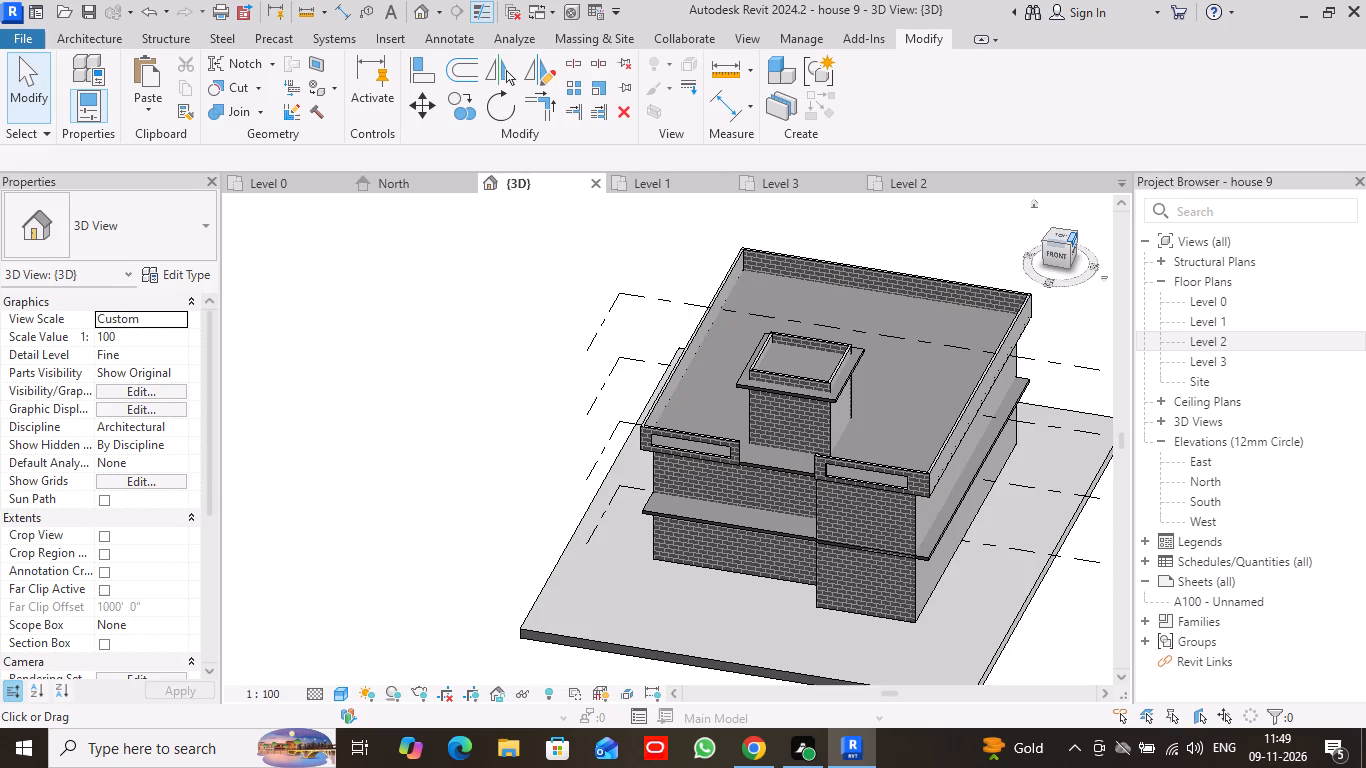
drag(1068, 244, 1090, 300)
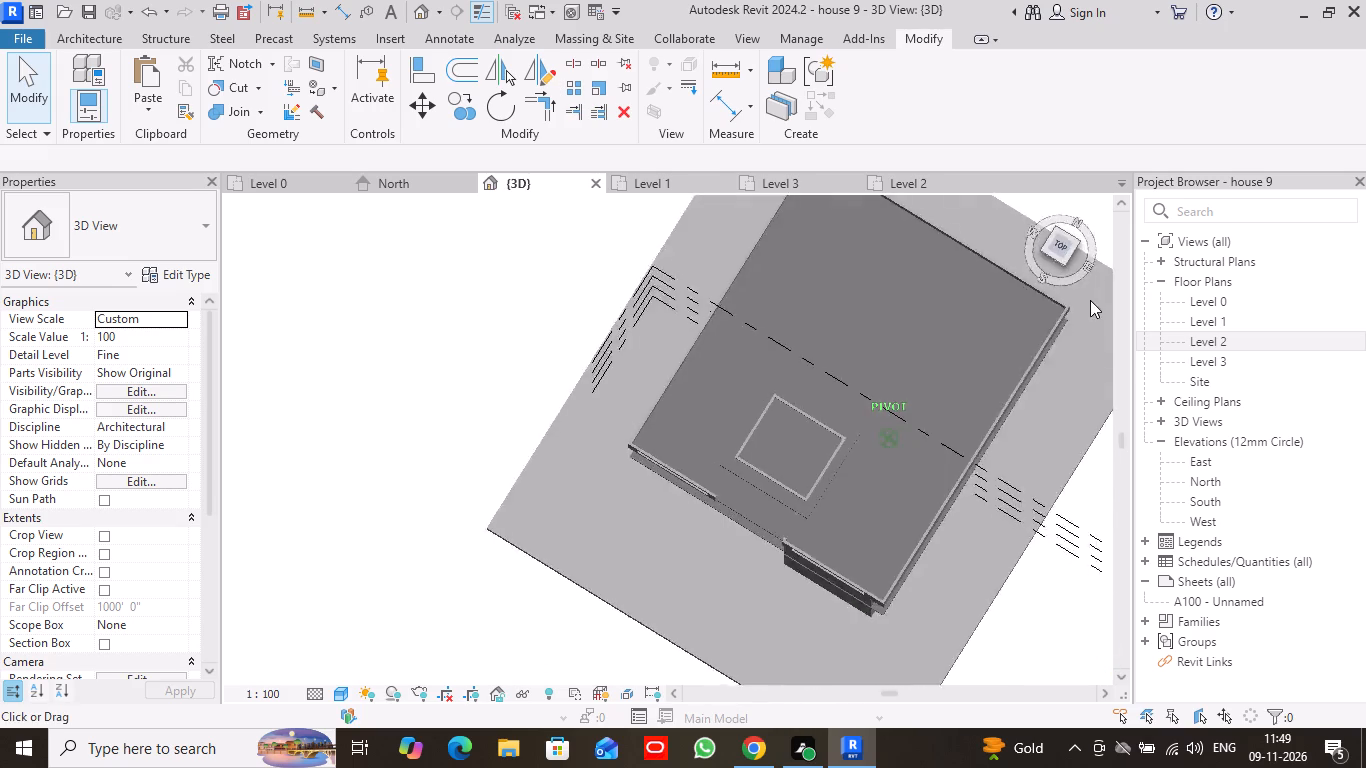
drag(1090, 300, 228, 245)
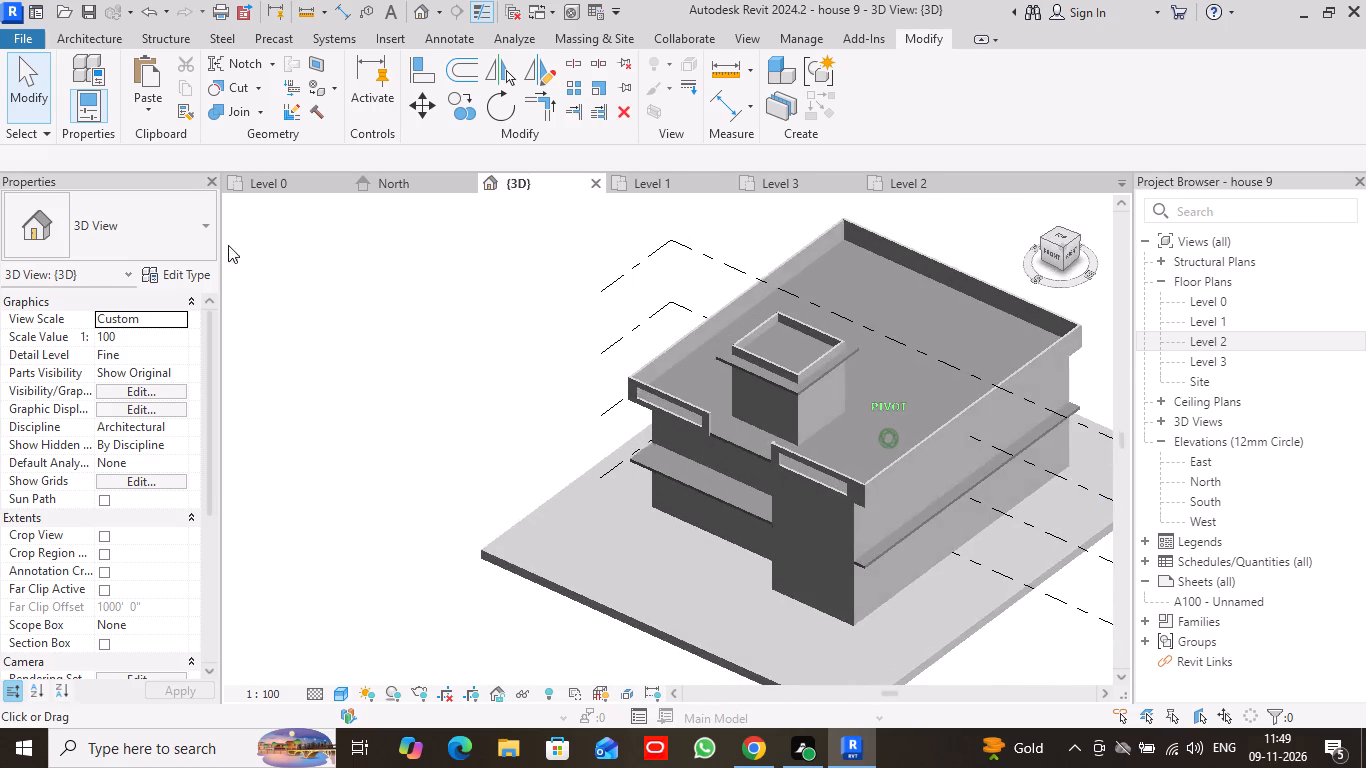
drag(228, 245, 274, 235)
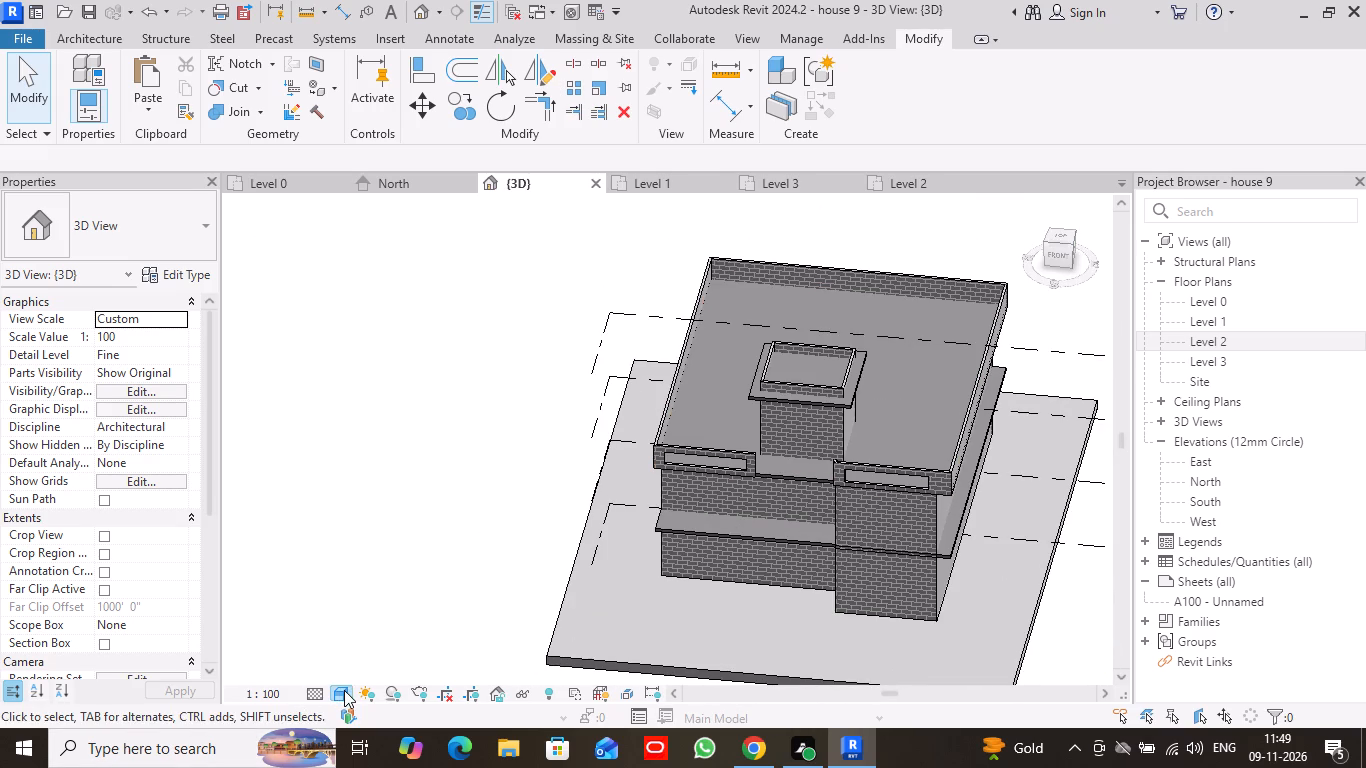
click(344, 690)
click(401, 583)
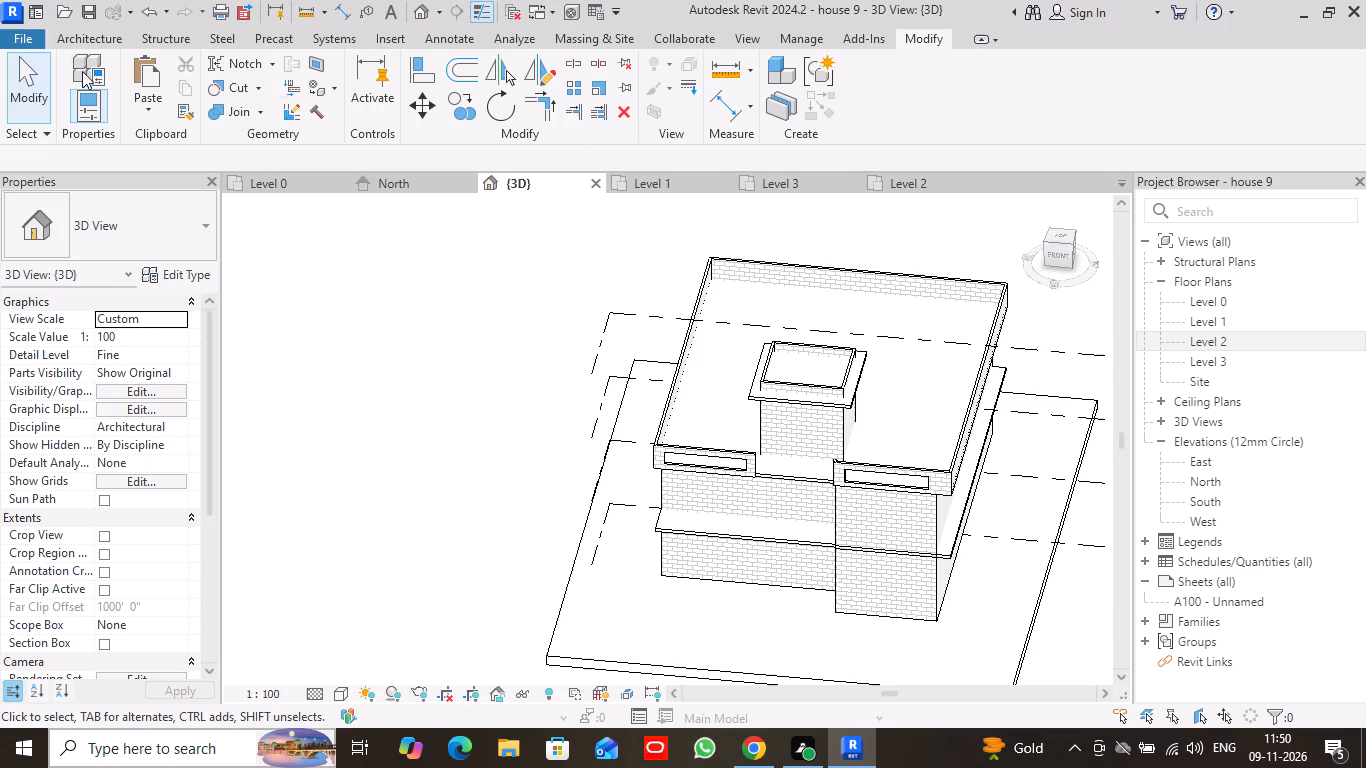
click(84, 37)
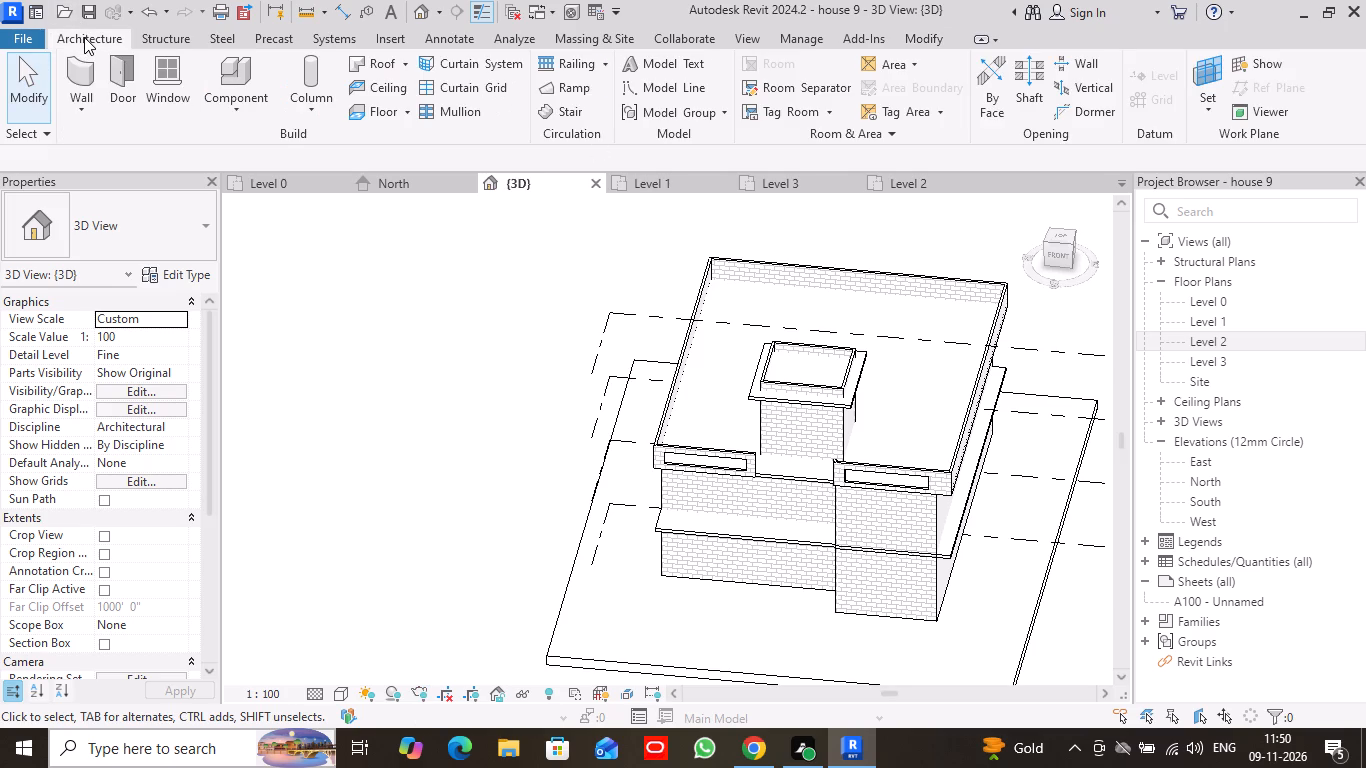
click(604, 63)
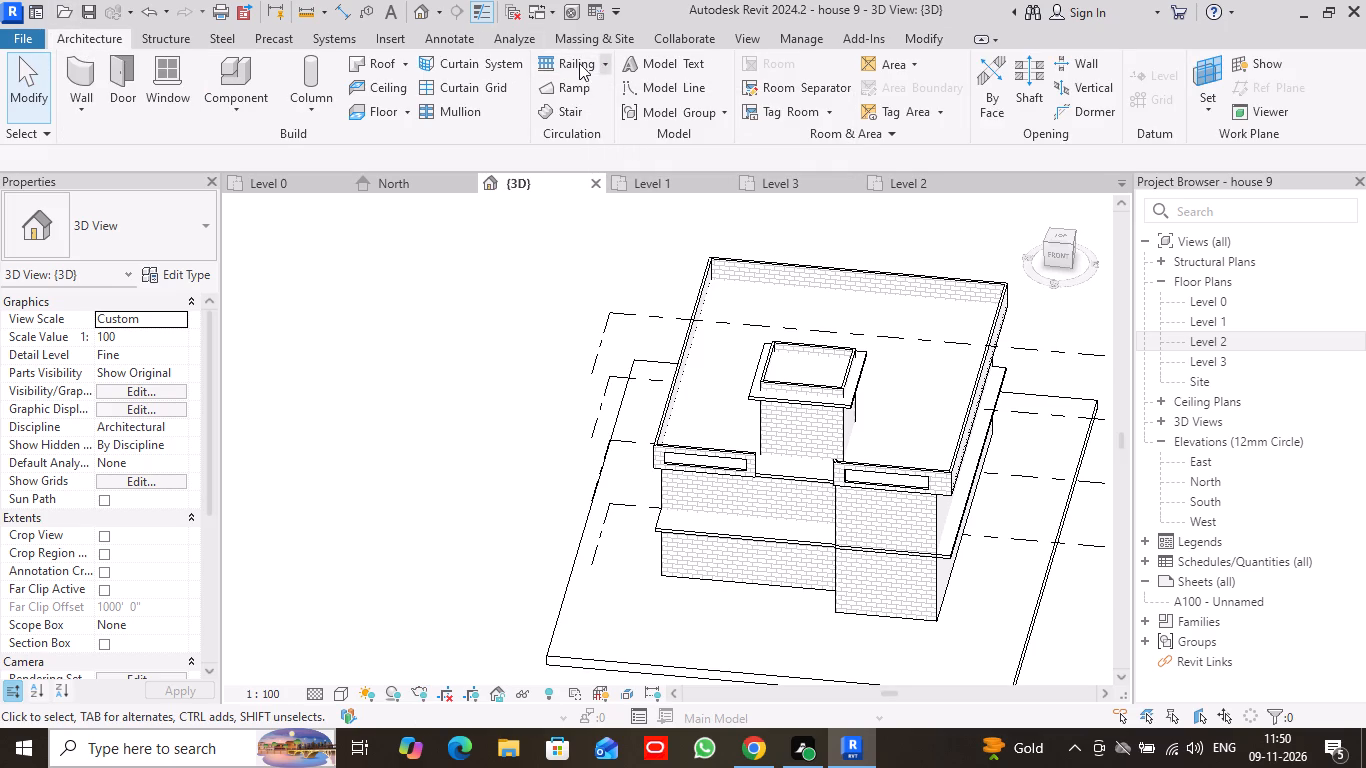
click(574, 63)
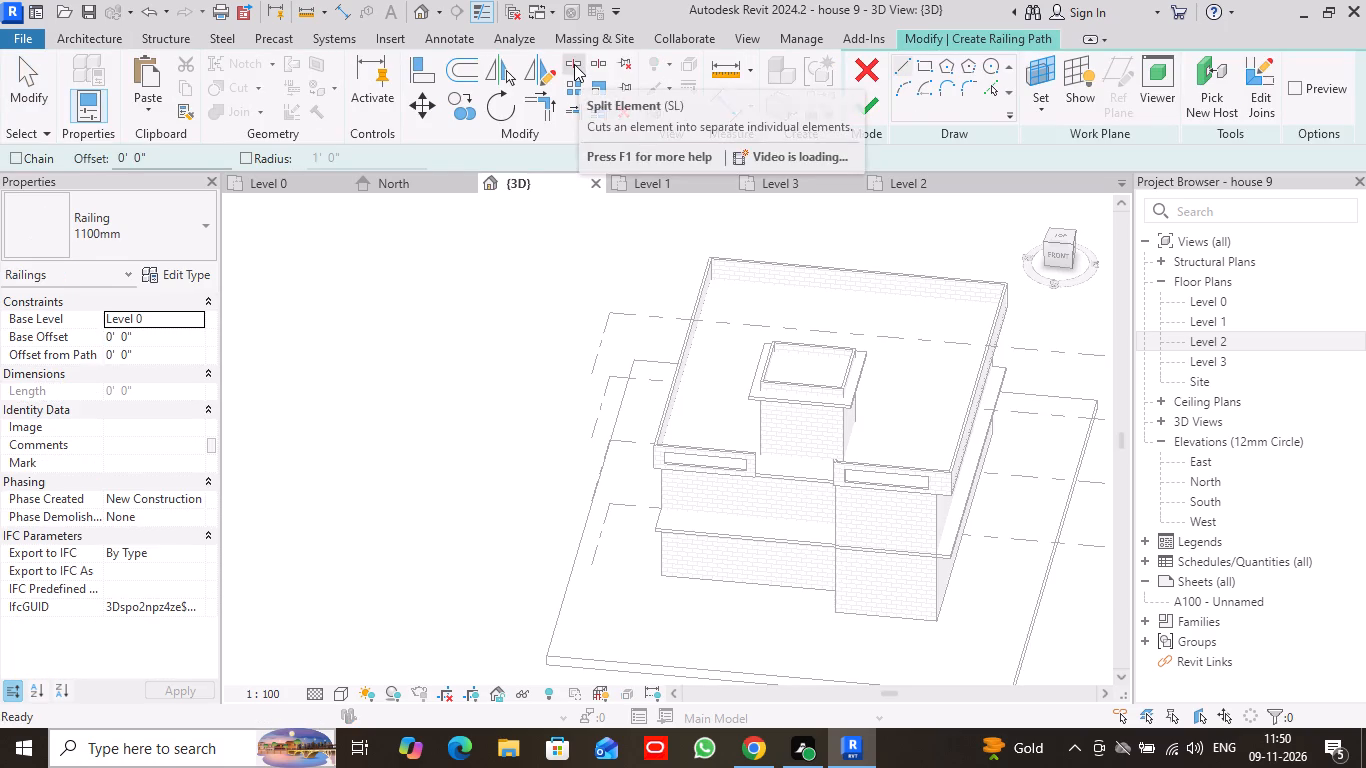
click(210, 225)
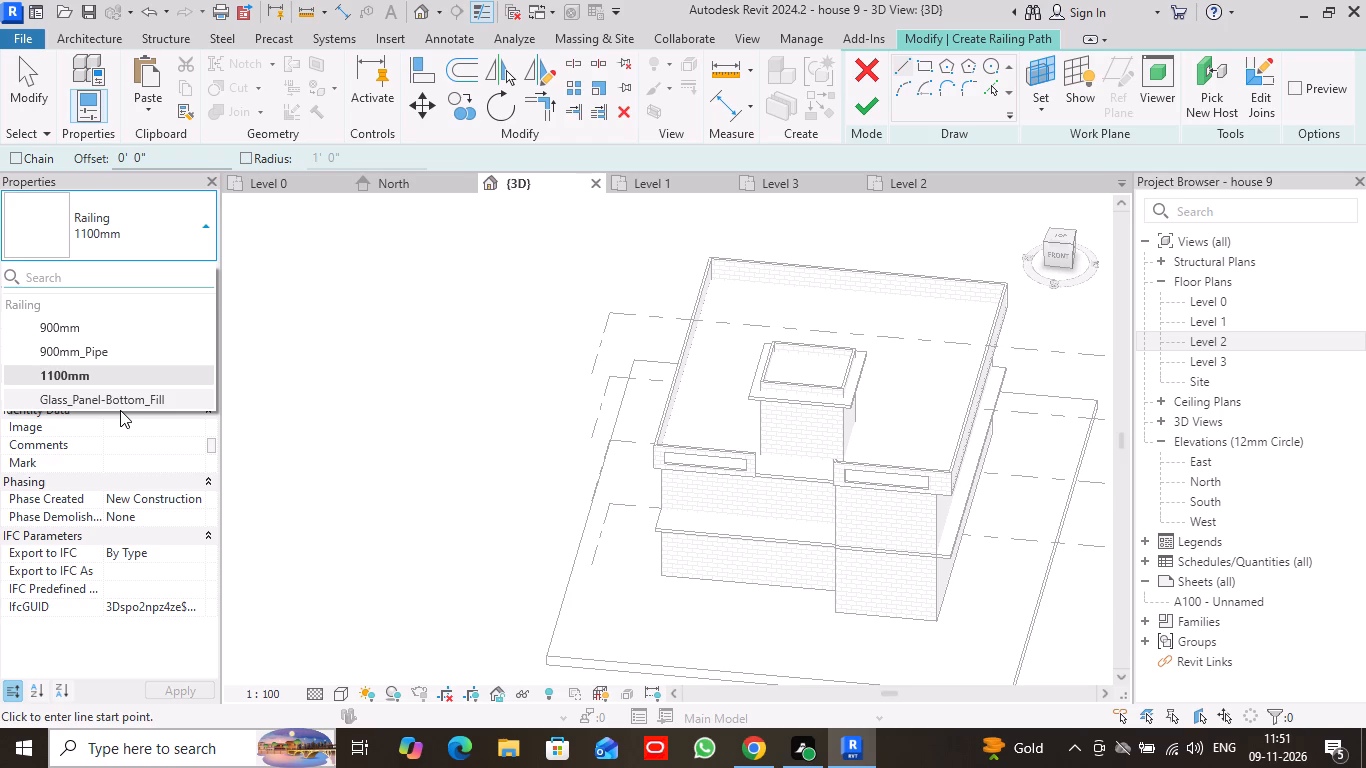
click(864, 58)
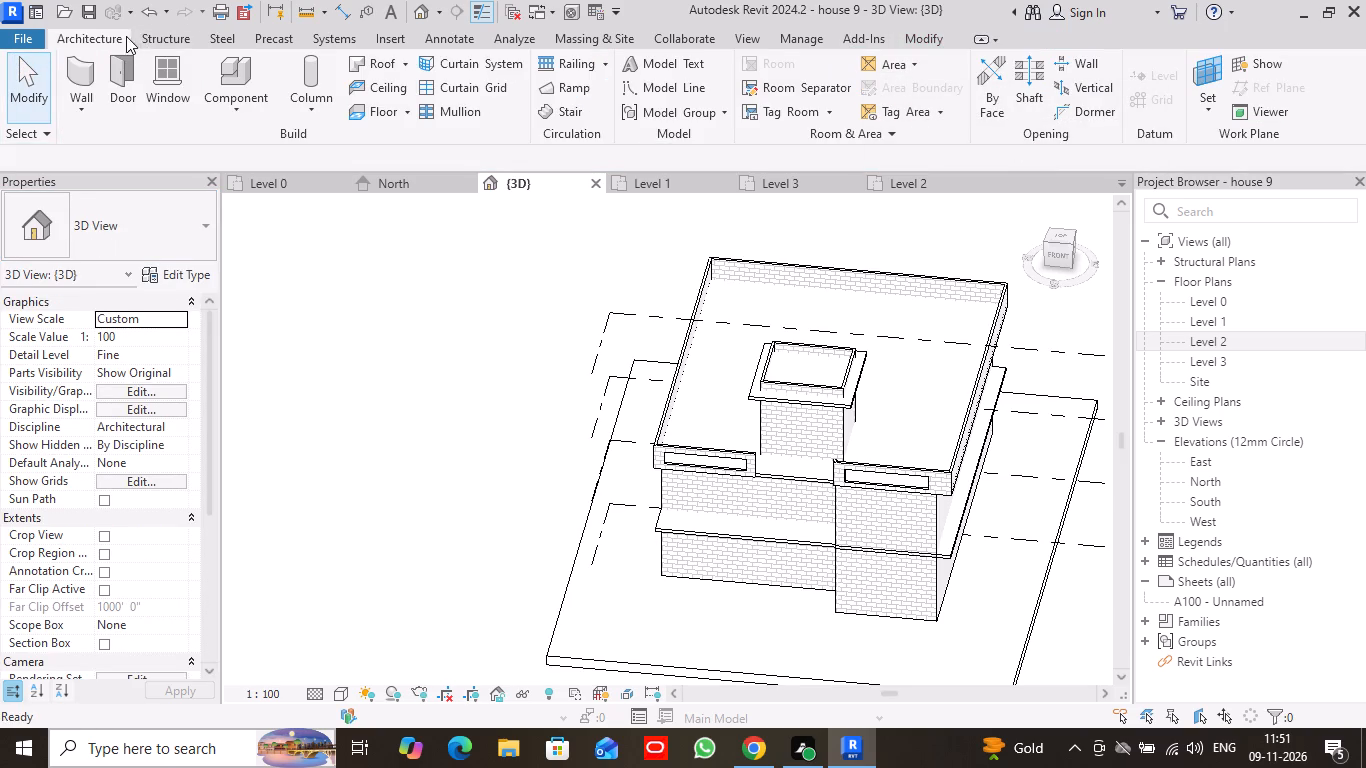
Create an in-place component in the Generic Models category and name it "railing ms 1".
click(240, 119)
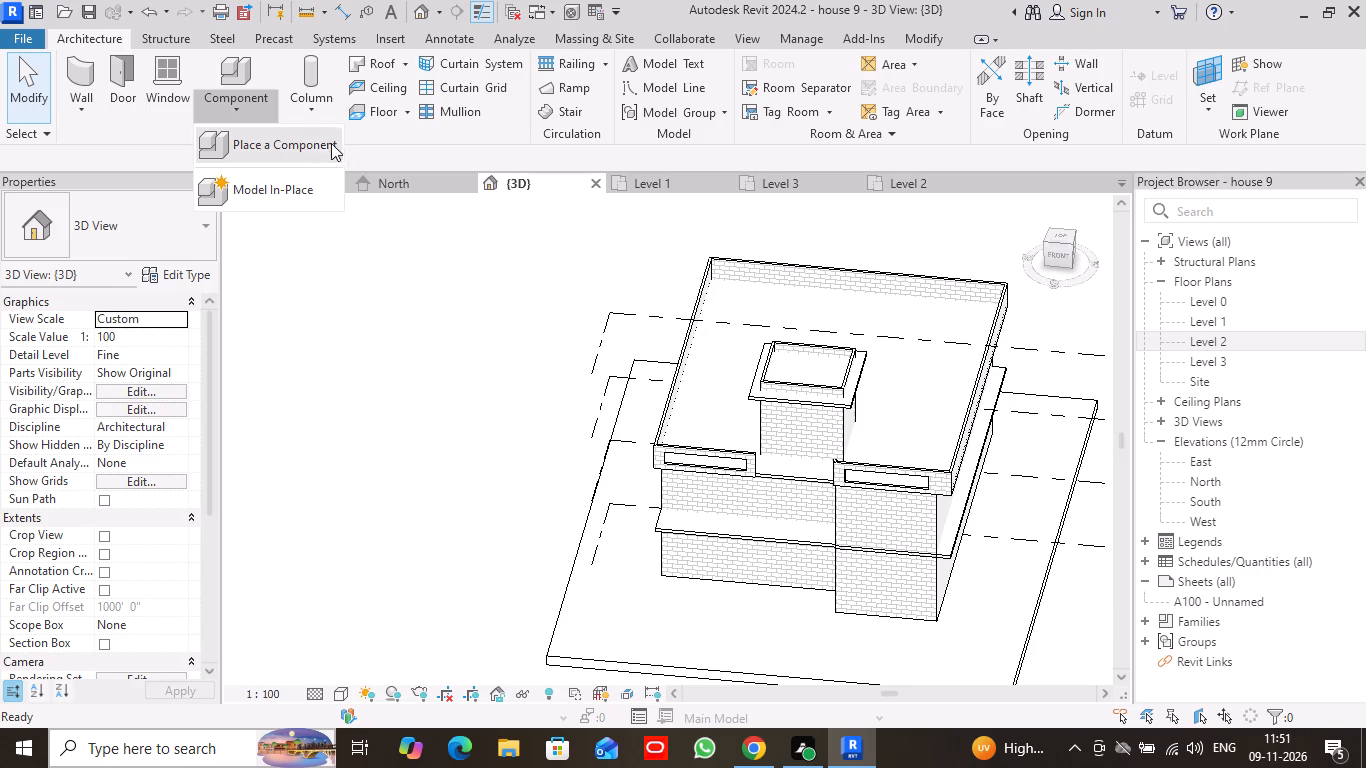
click(297, 194)
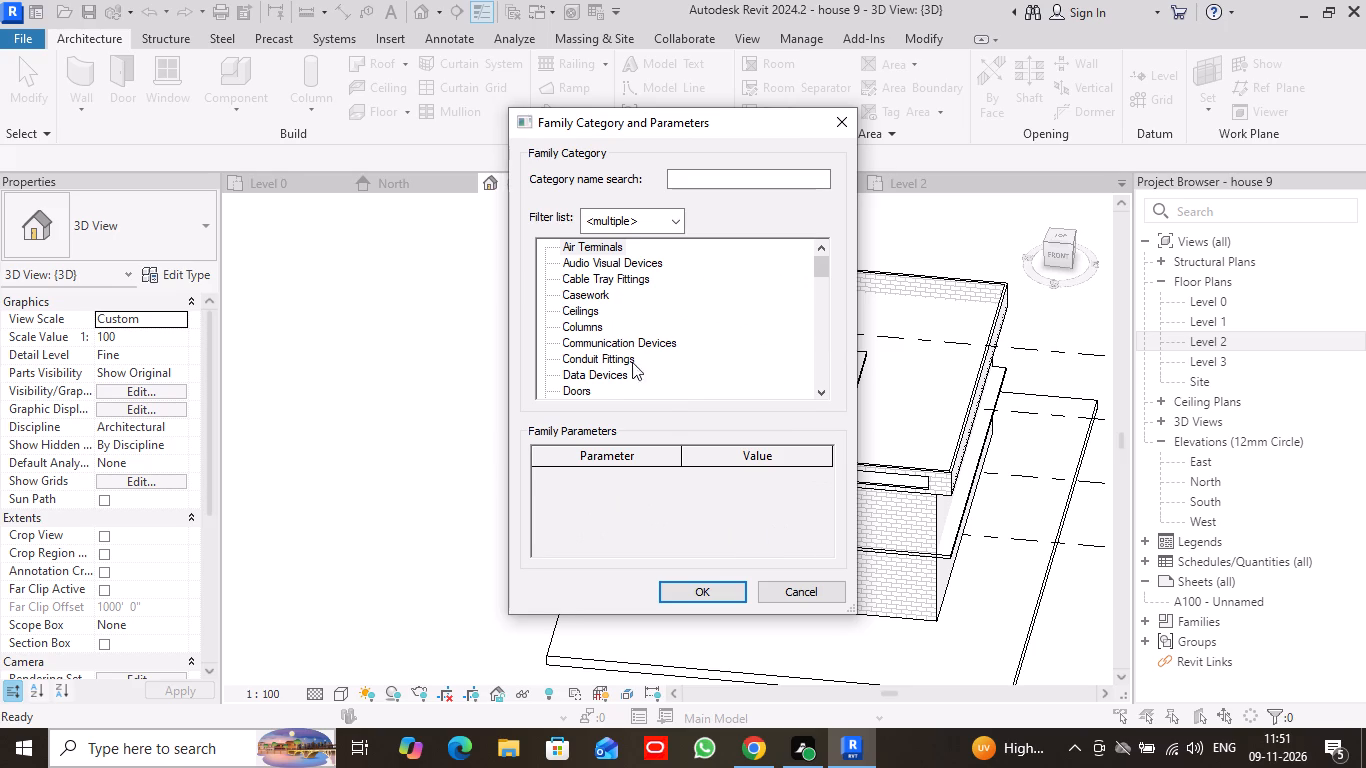
scroll(636, 351, down, 13)
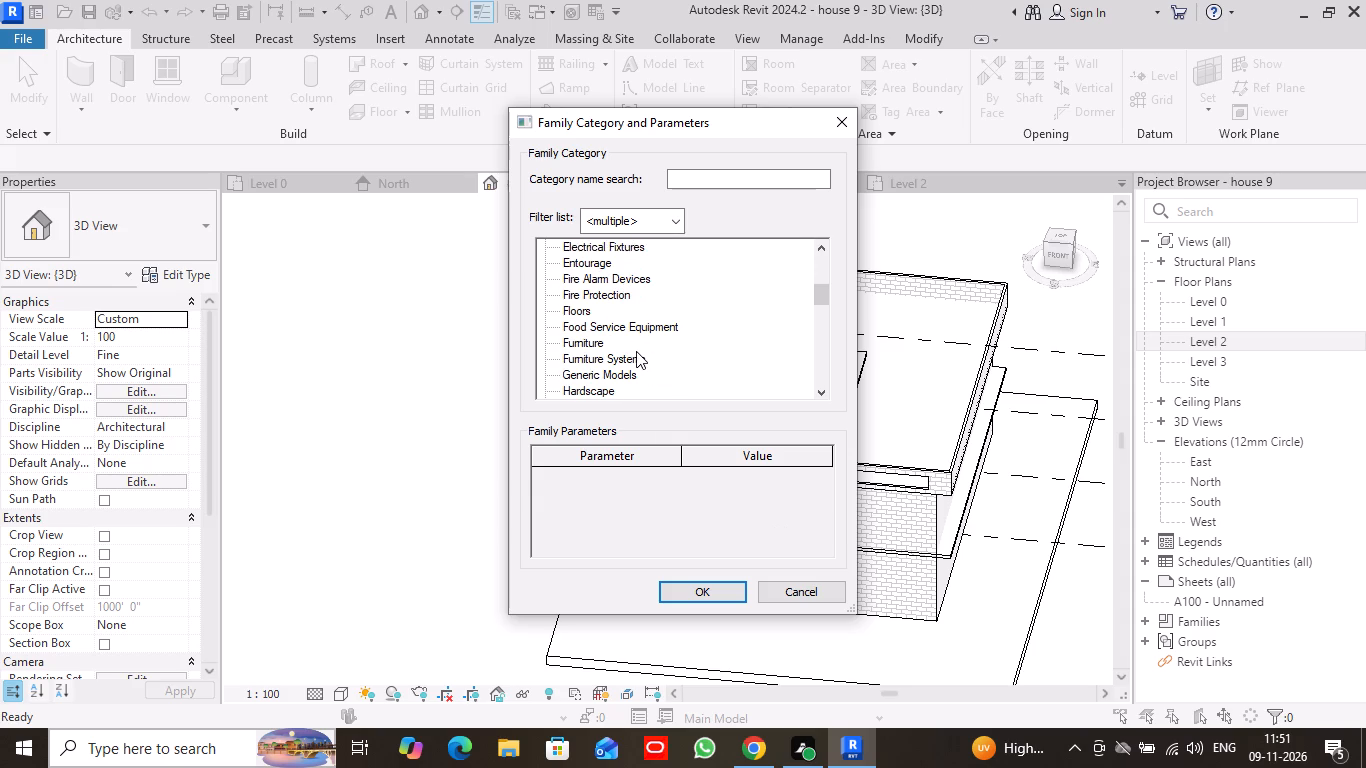
scroll(636, 351, down, 1)
click(624, 356)
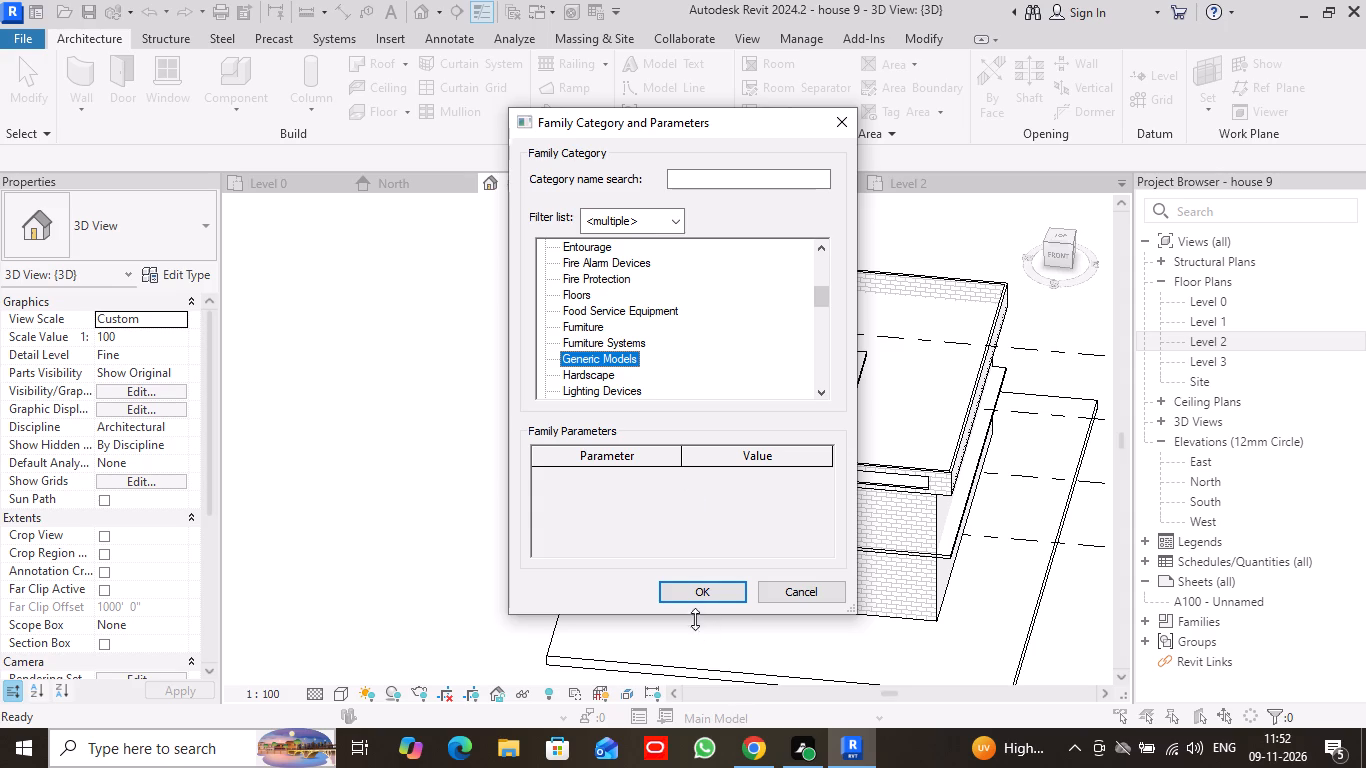
click(714, 597)
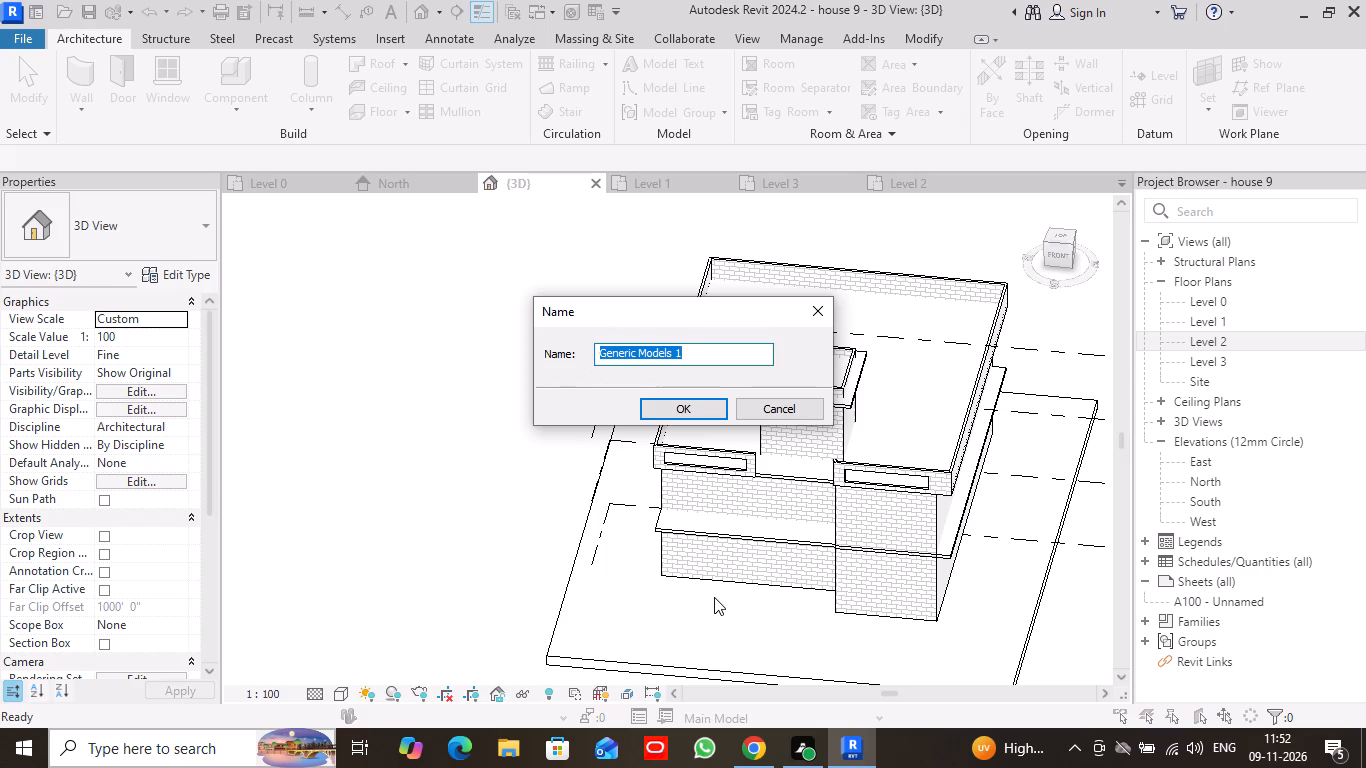
text(railing)
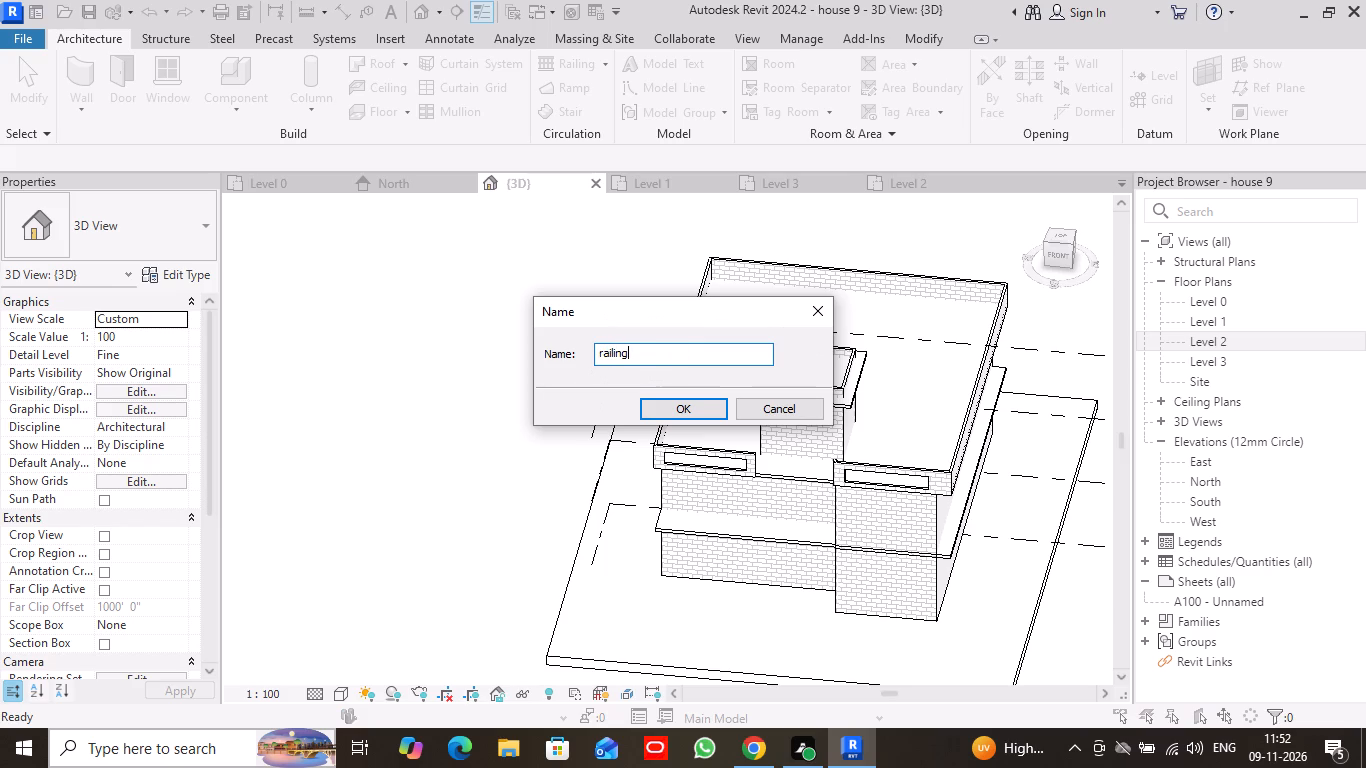
key(space)
text(ms)
key(space)
text(1)
click(689, 398)
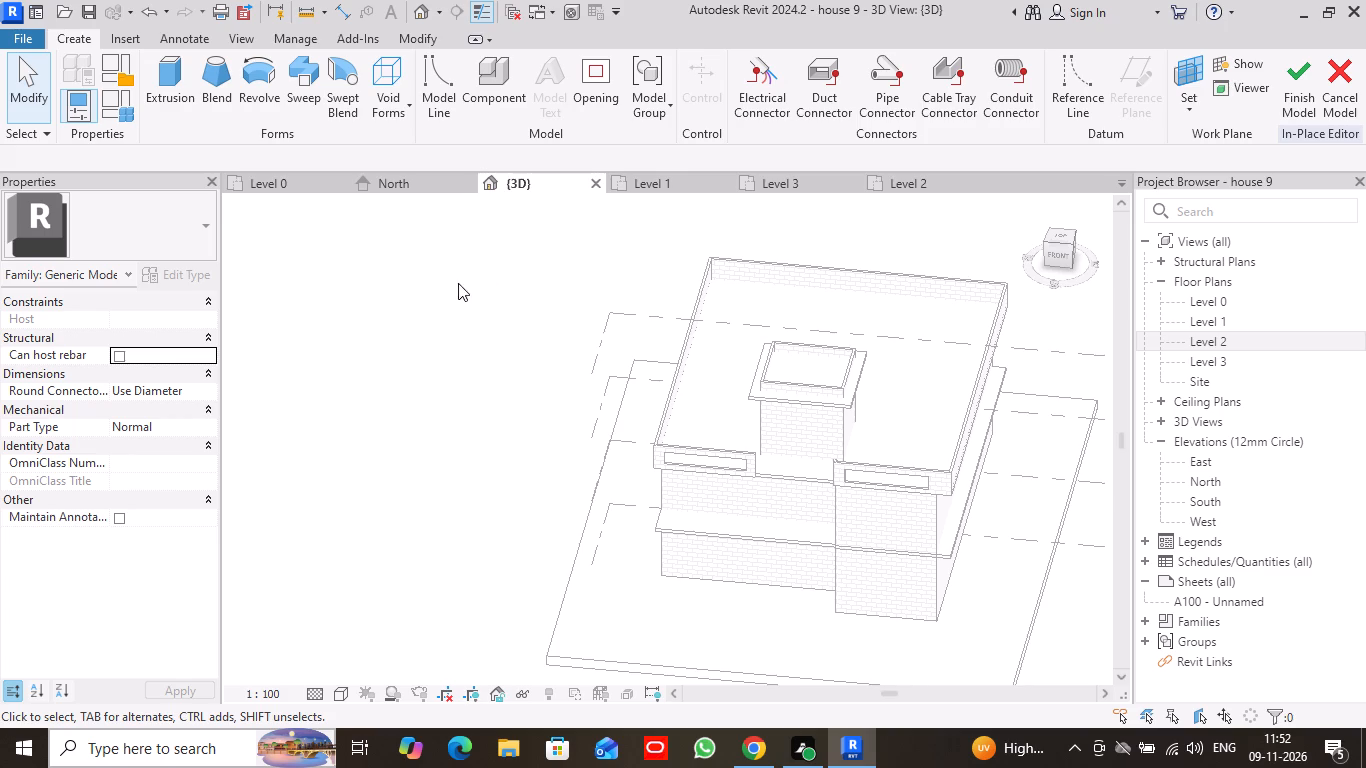
Start a solid extrusion and pick the inner side face of the left front parapet's rectangular opening as its work plane.
click(166, 72)
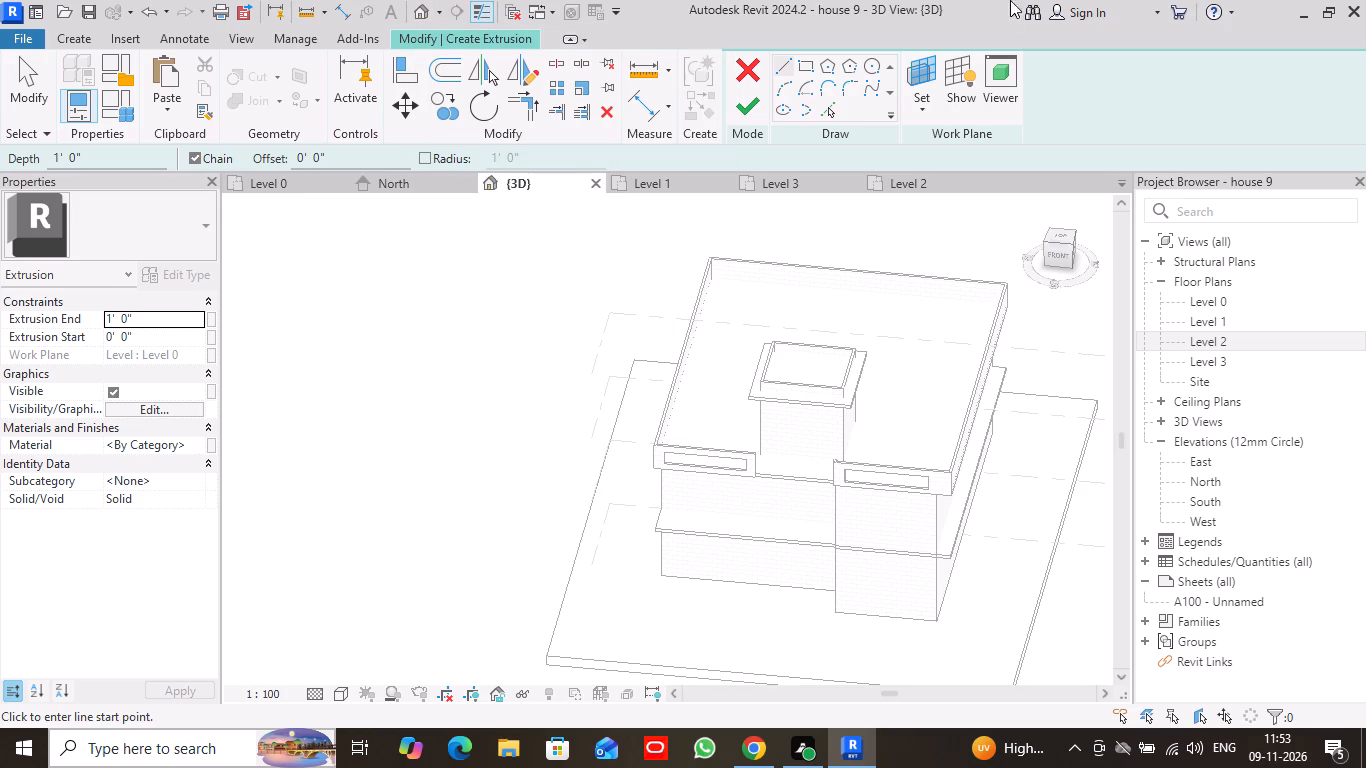
click(923, 81)
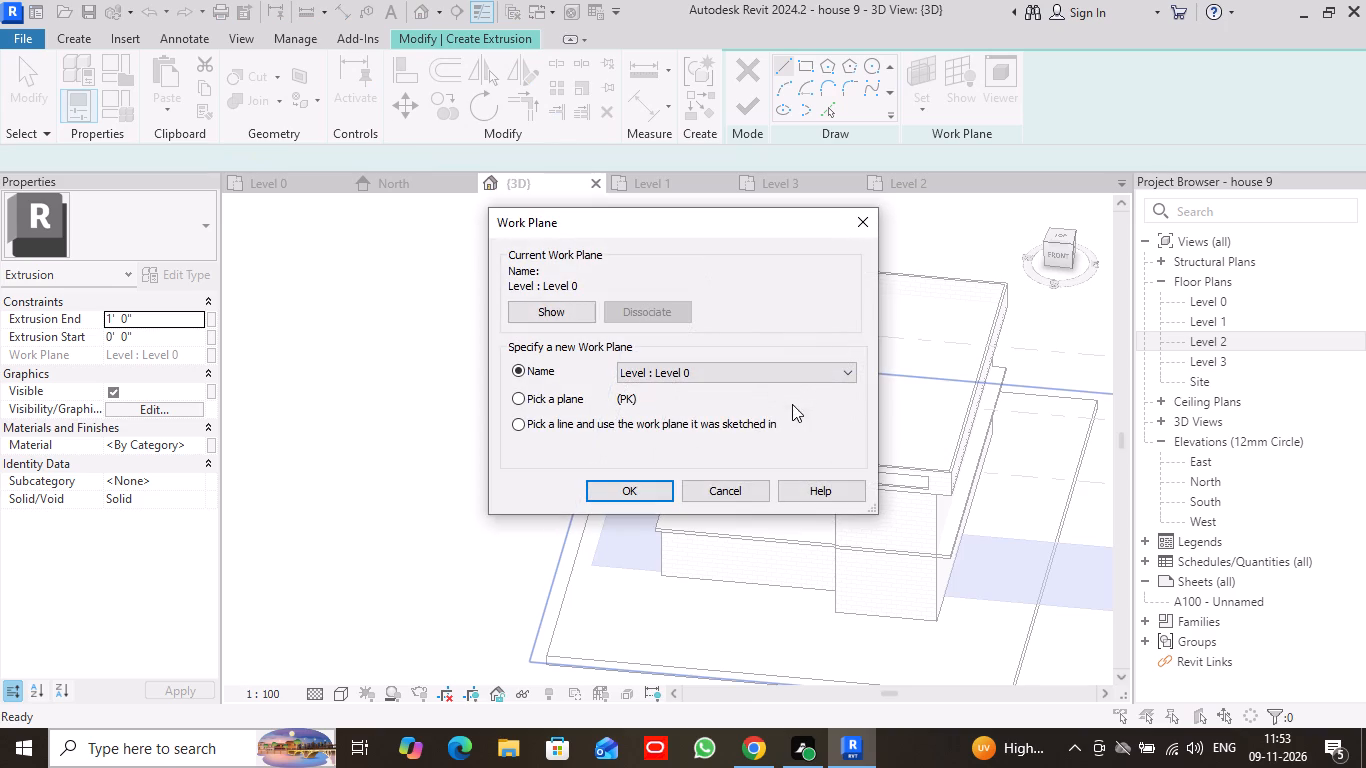
click(520, 399)
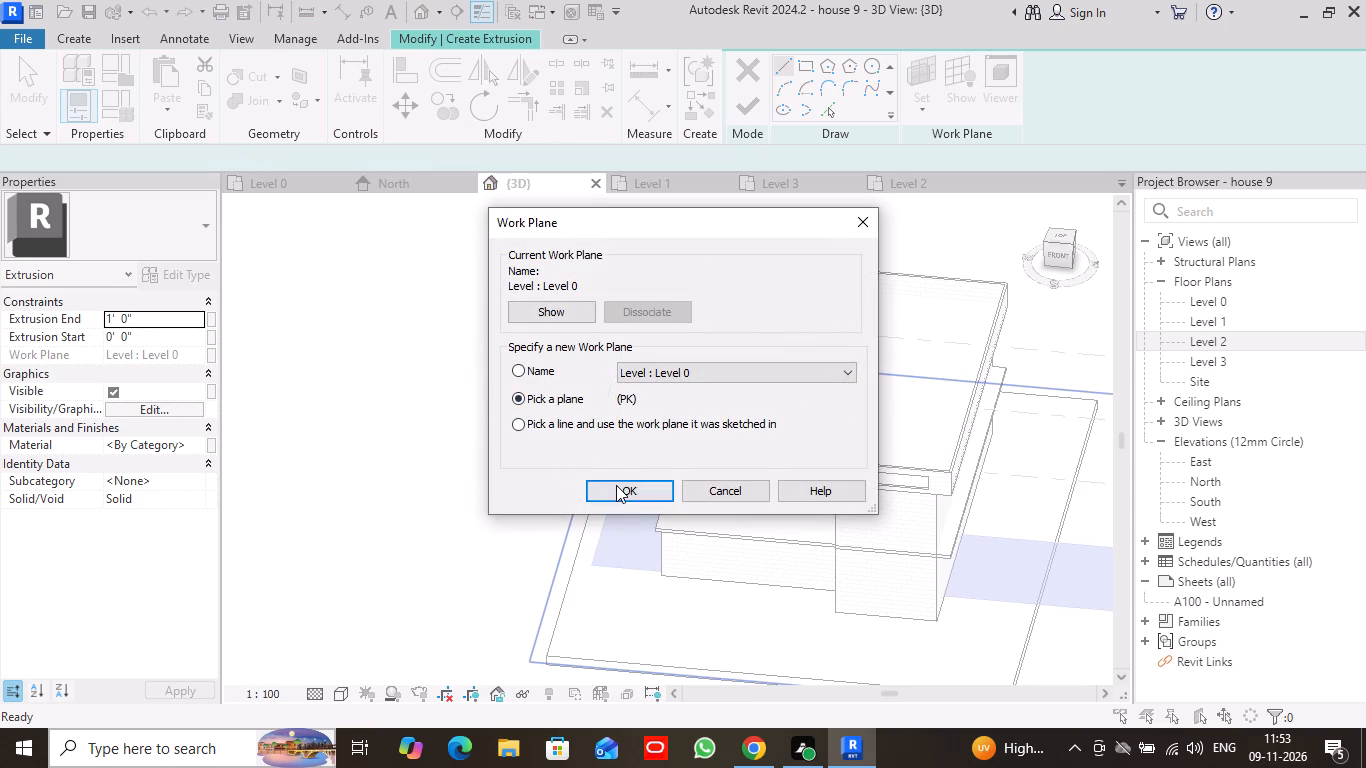
click(616, 485)
scroll(694, 485, up, 7)
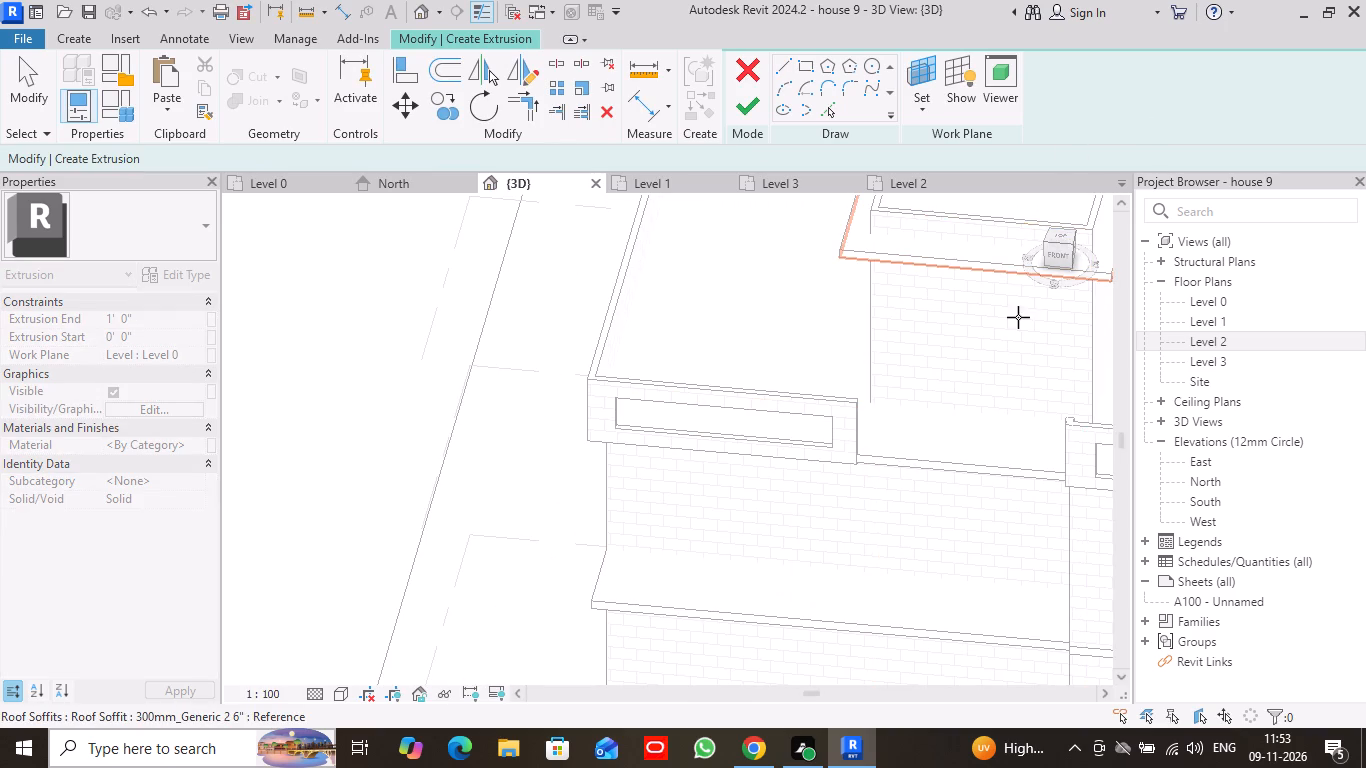
middle_drag(1018, 317, 907, 315)
scroll(553, 422, up, 4)
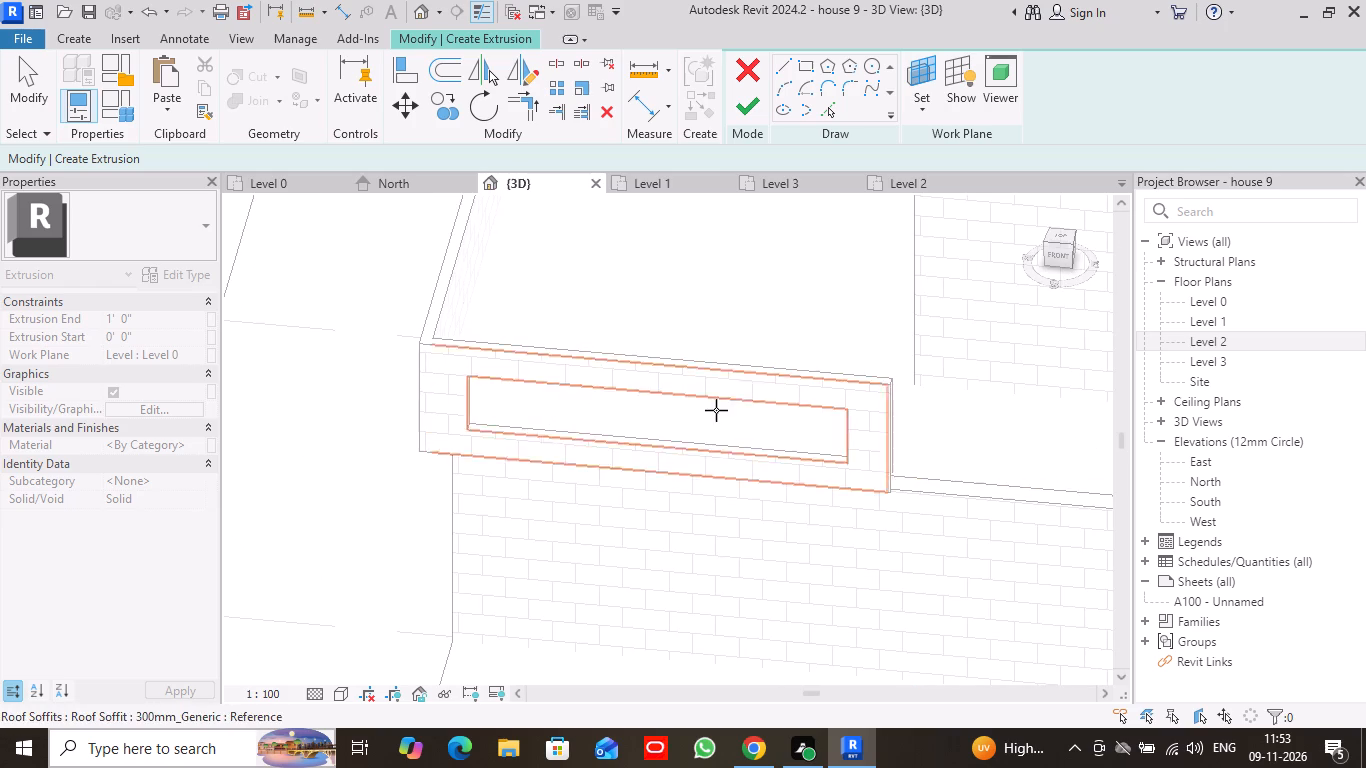
scroll(513, 425, up, 11)
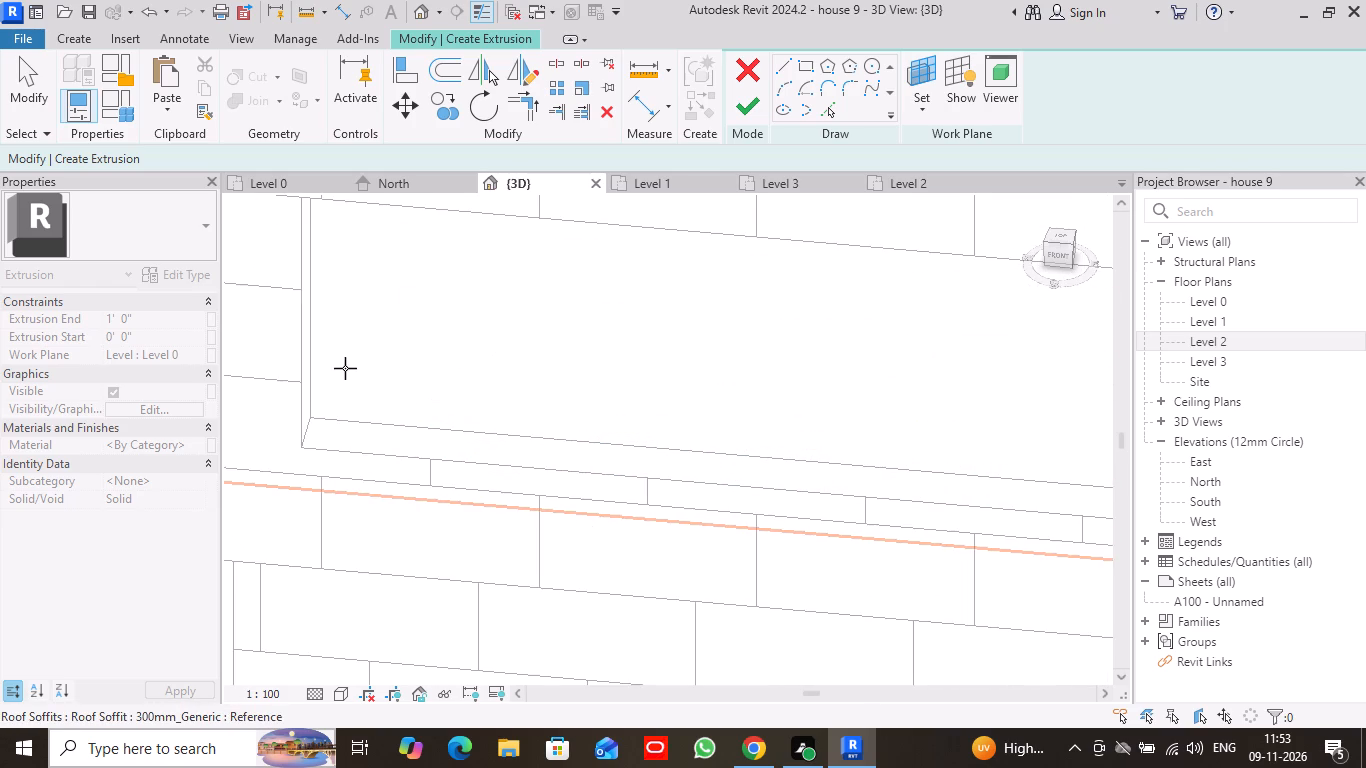
click(305, 374)
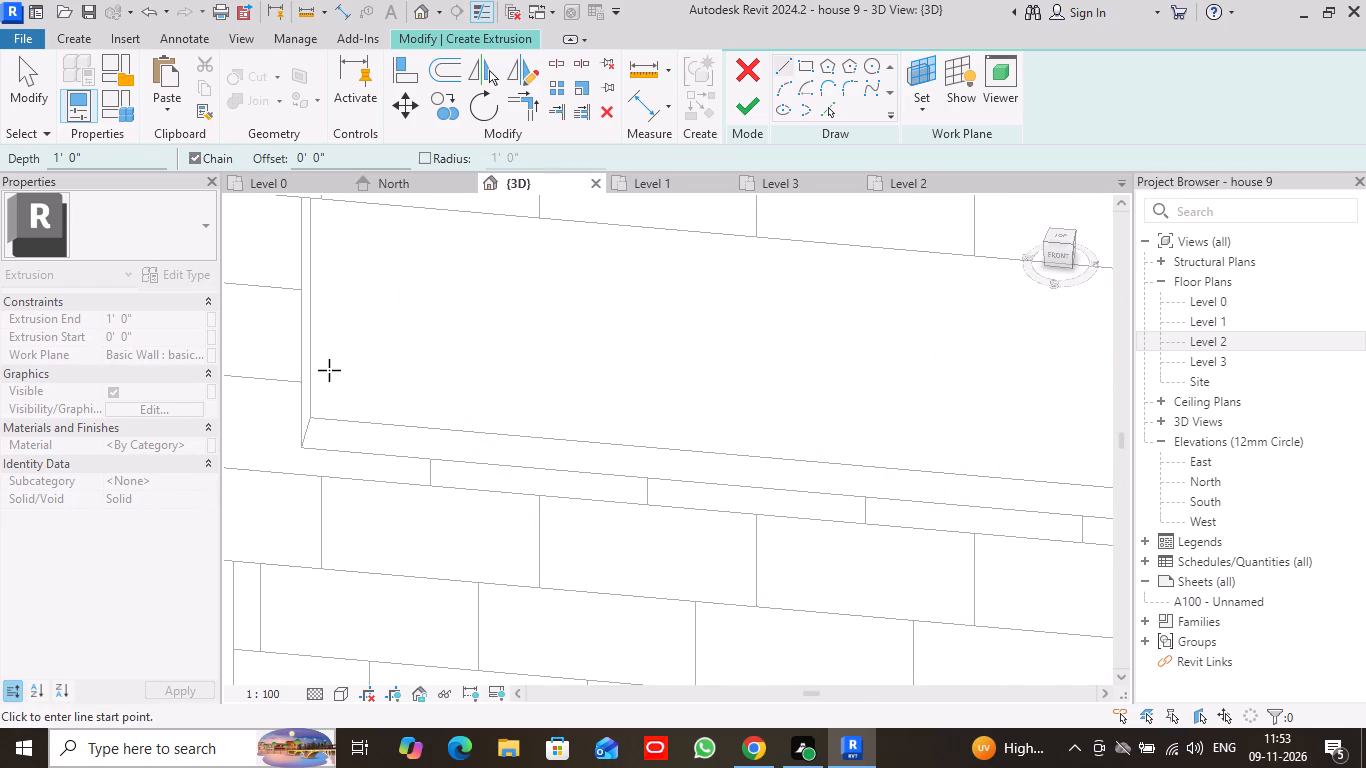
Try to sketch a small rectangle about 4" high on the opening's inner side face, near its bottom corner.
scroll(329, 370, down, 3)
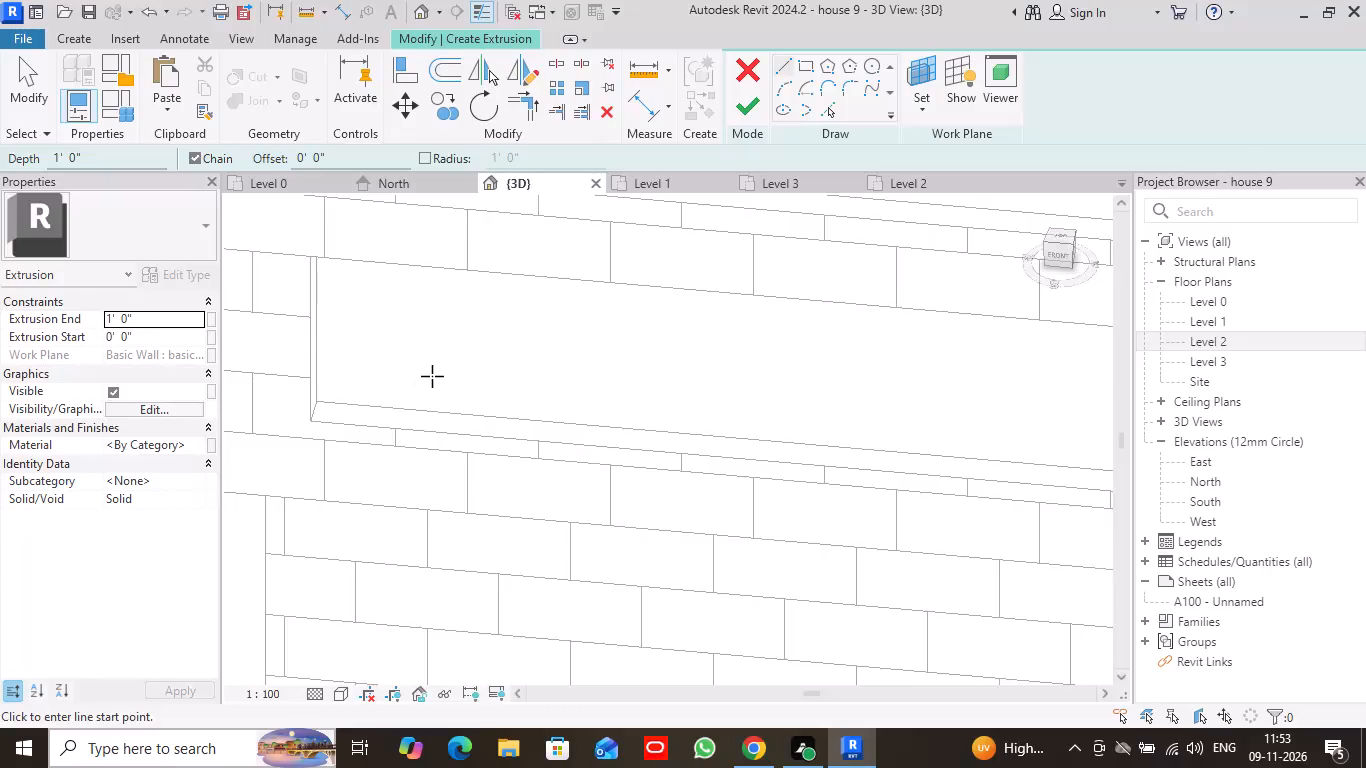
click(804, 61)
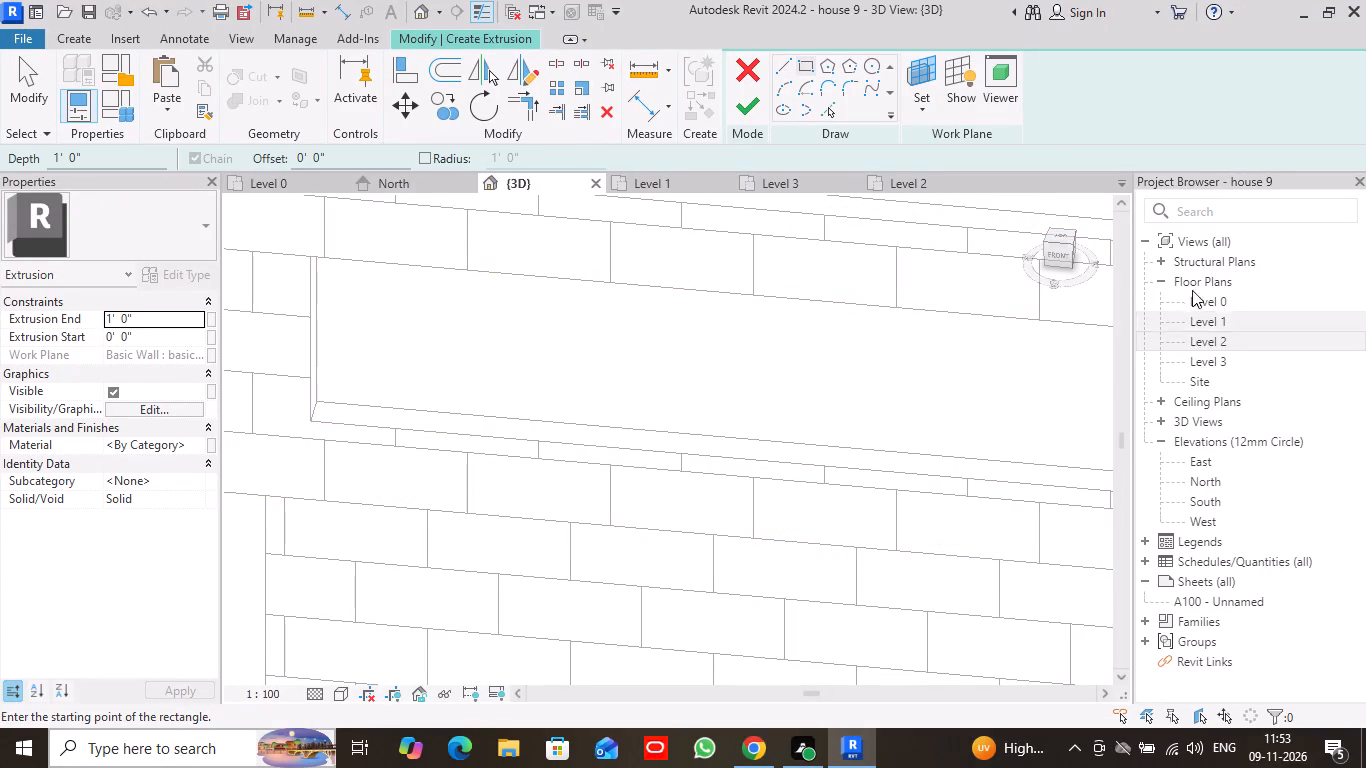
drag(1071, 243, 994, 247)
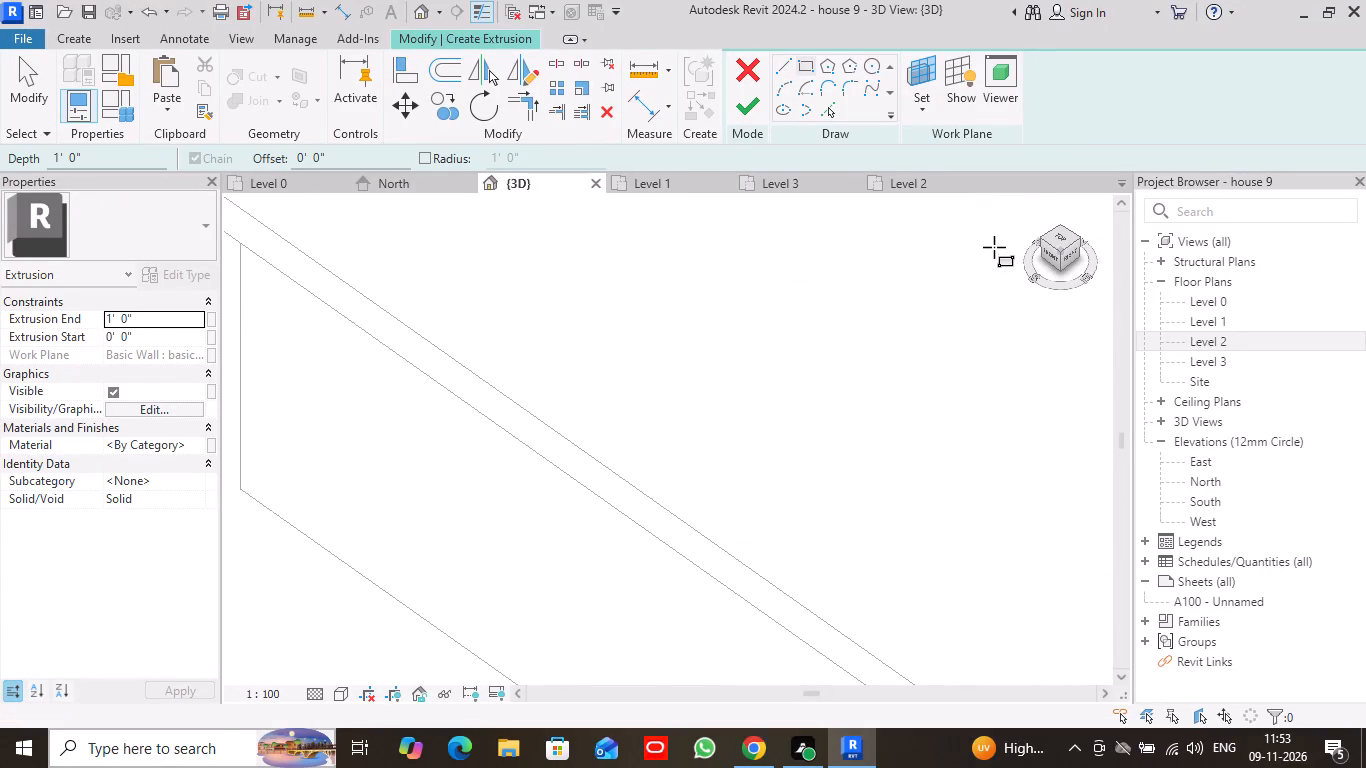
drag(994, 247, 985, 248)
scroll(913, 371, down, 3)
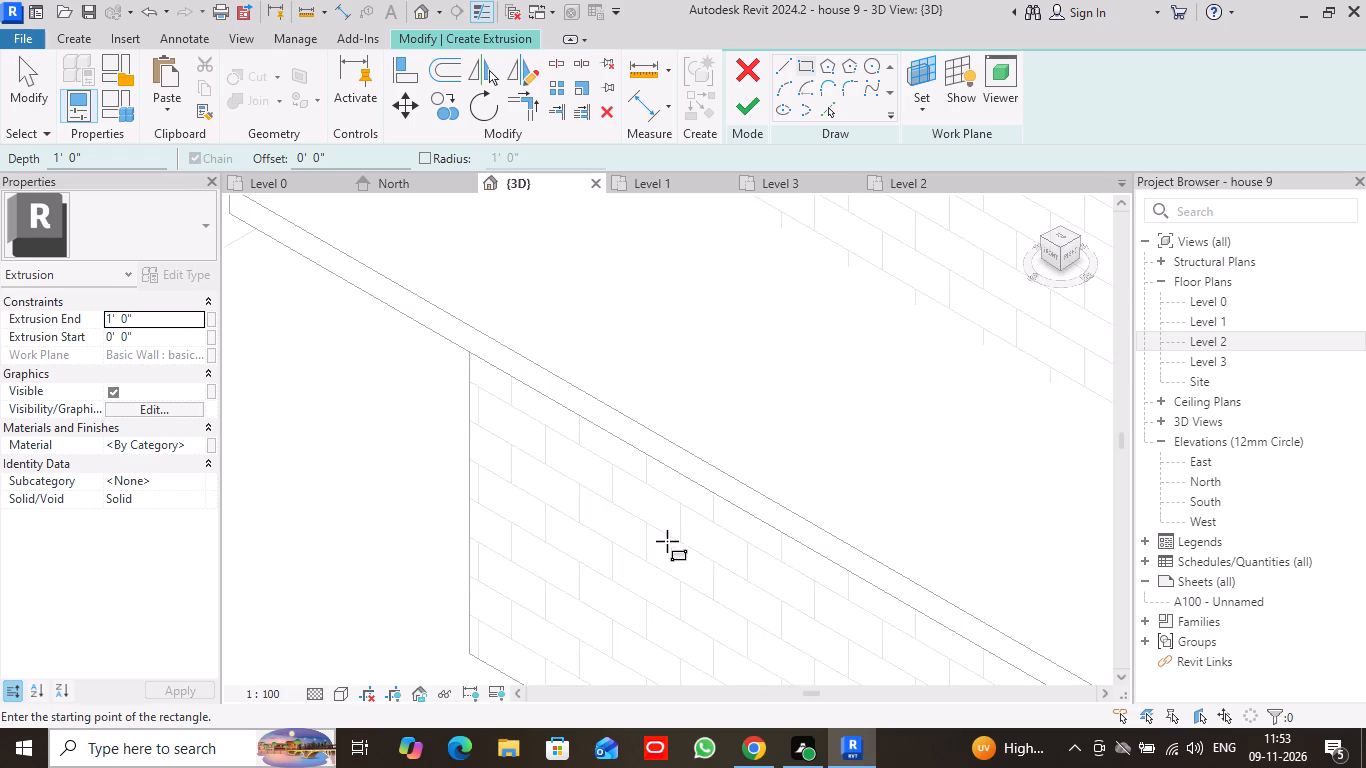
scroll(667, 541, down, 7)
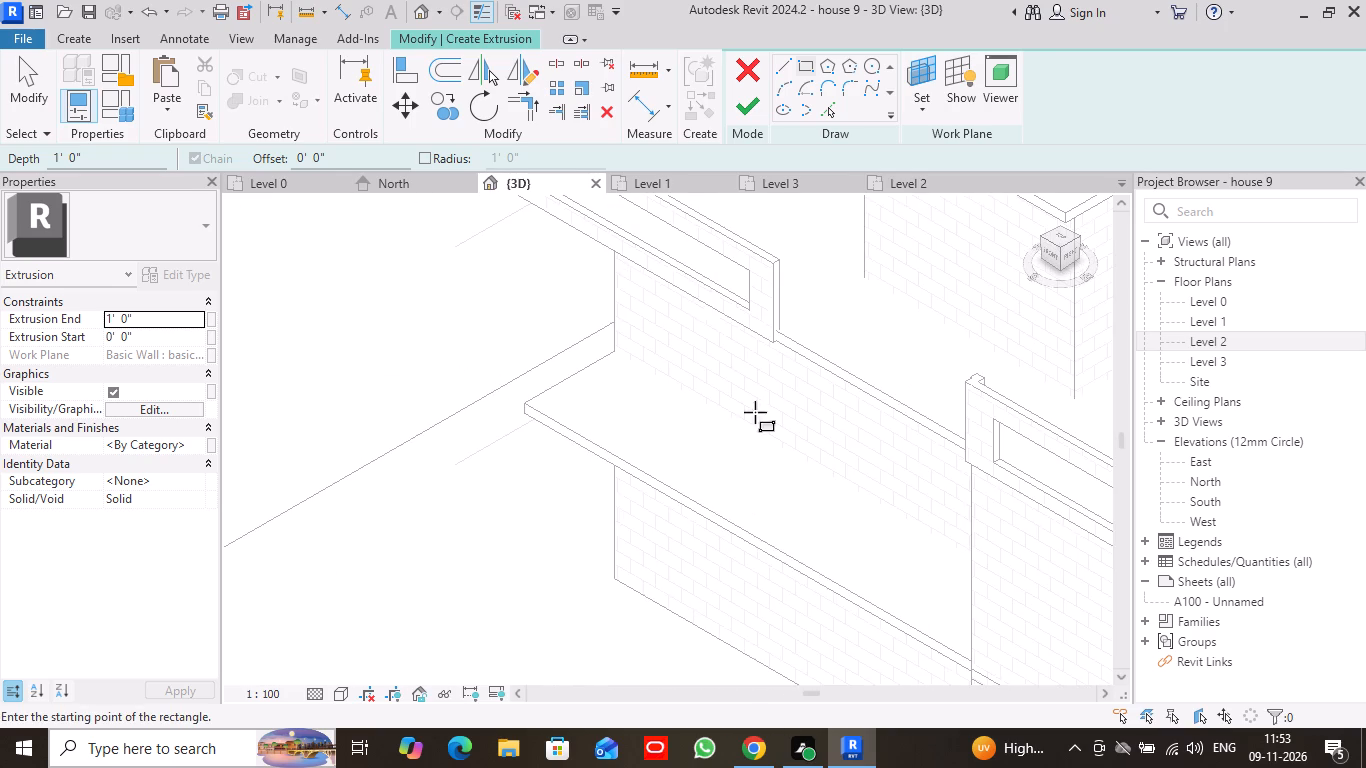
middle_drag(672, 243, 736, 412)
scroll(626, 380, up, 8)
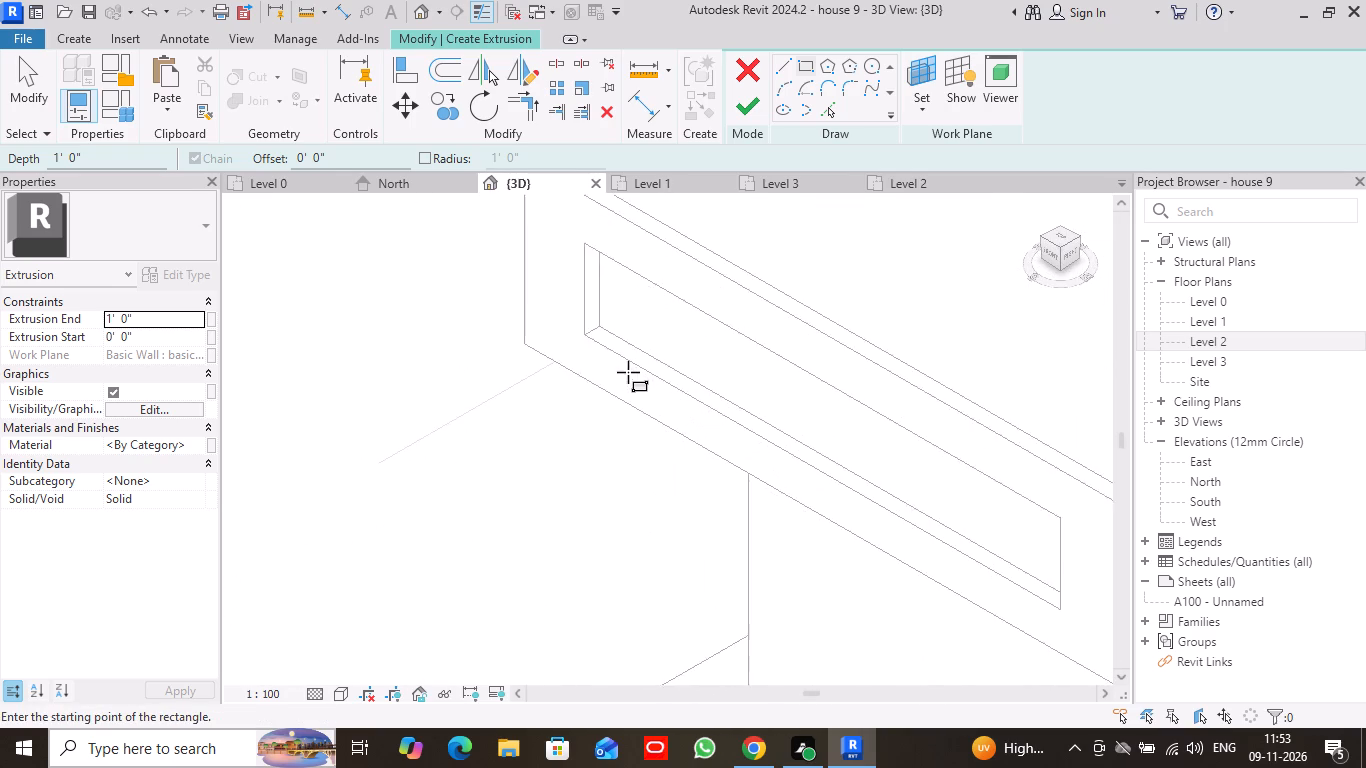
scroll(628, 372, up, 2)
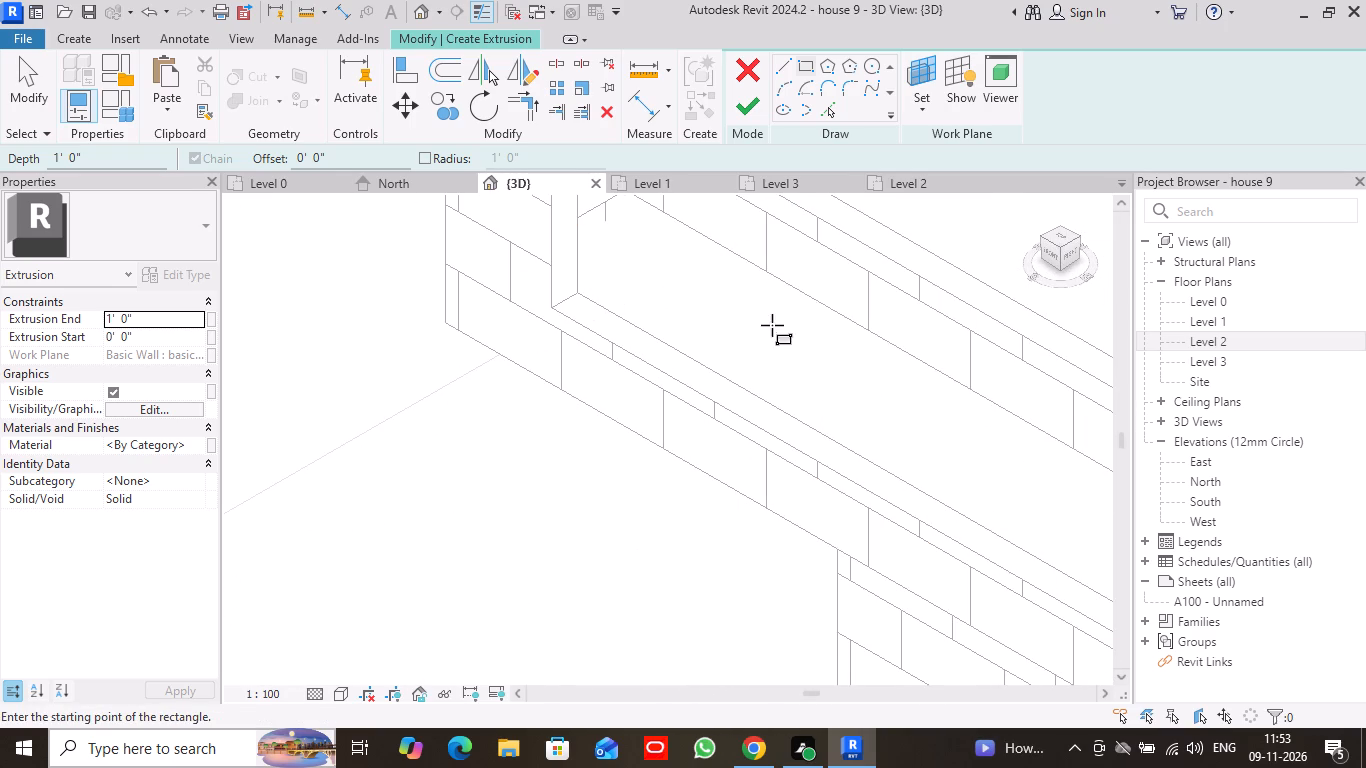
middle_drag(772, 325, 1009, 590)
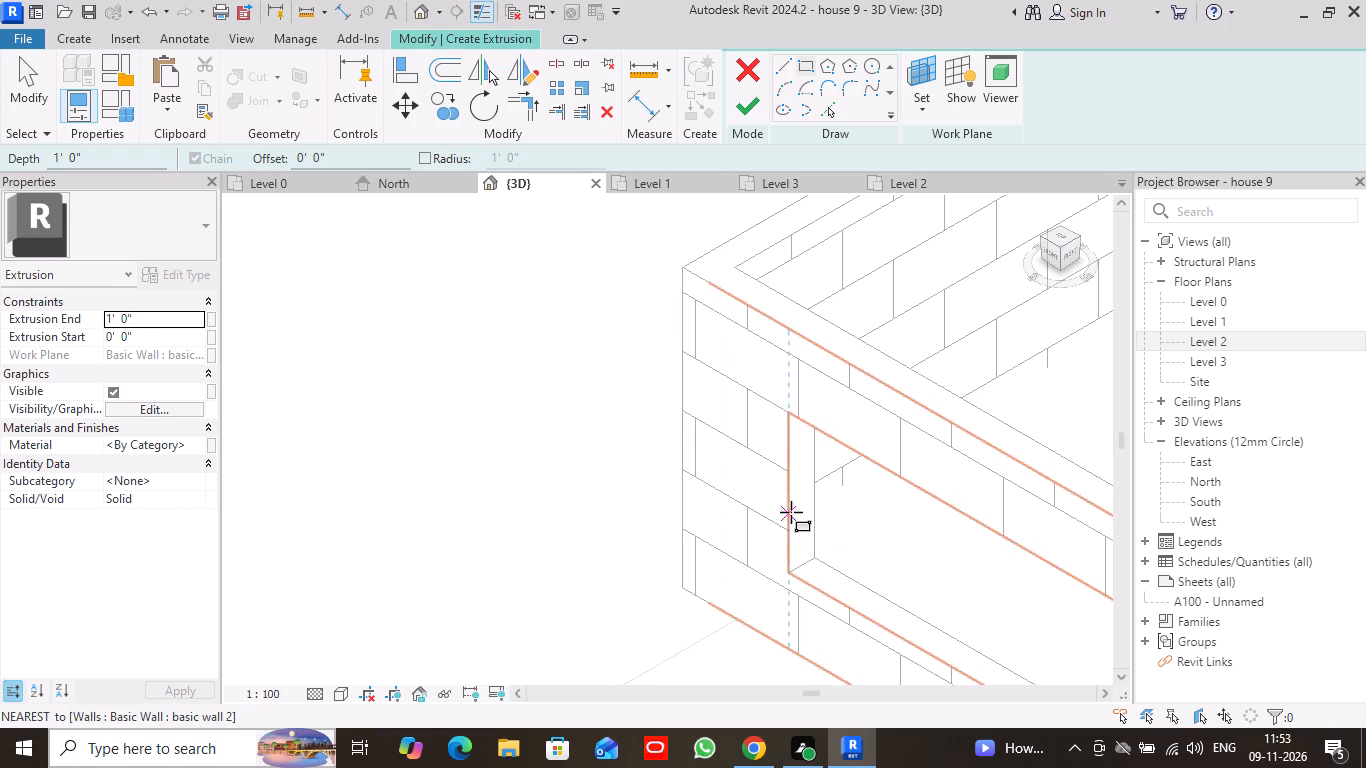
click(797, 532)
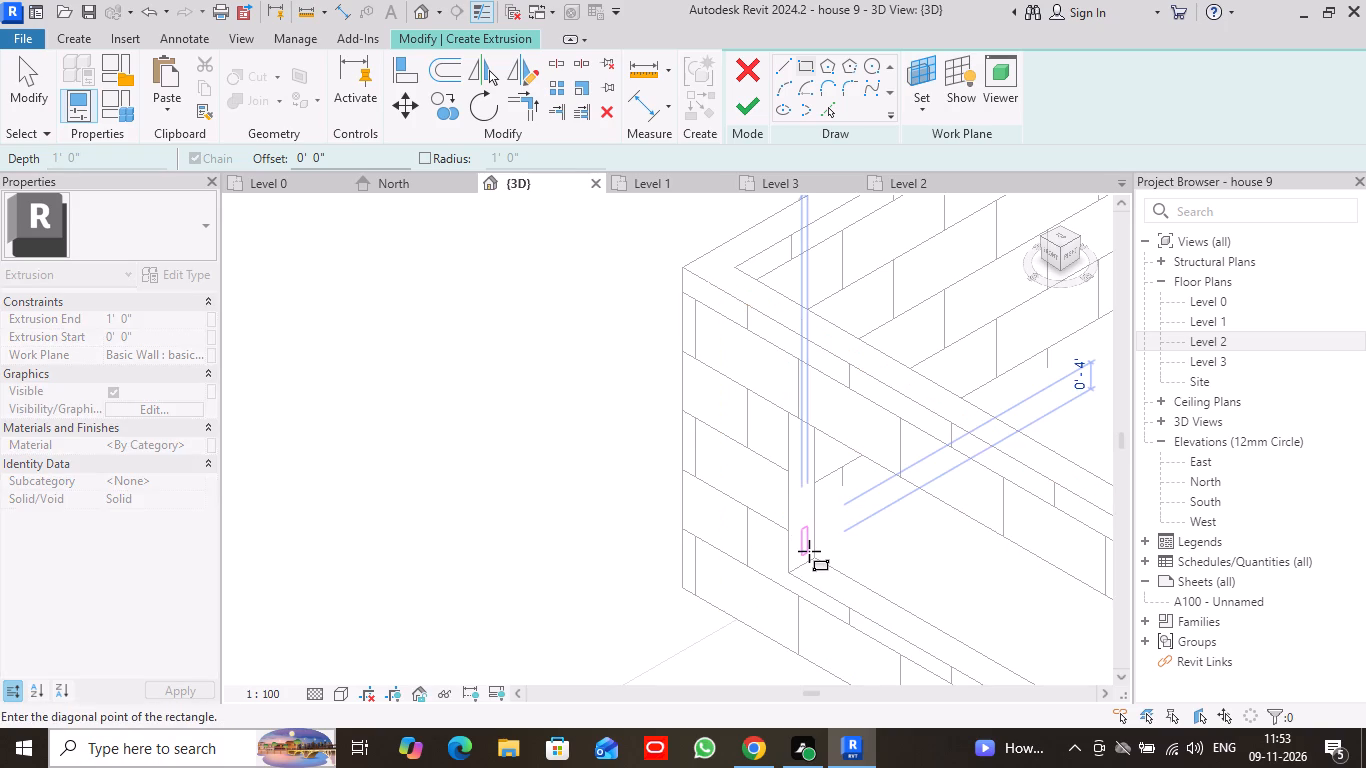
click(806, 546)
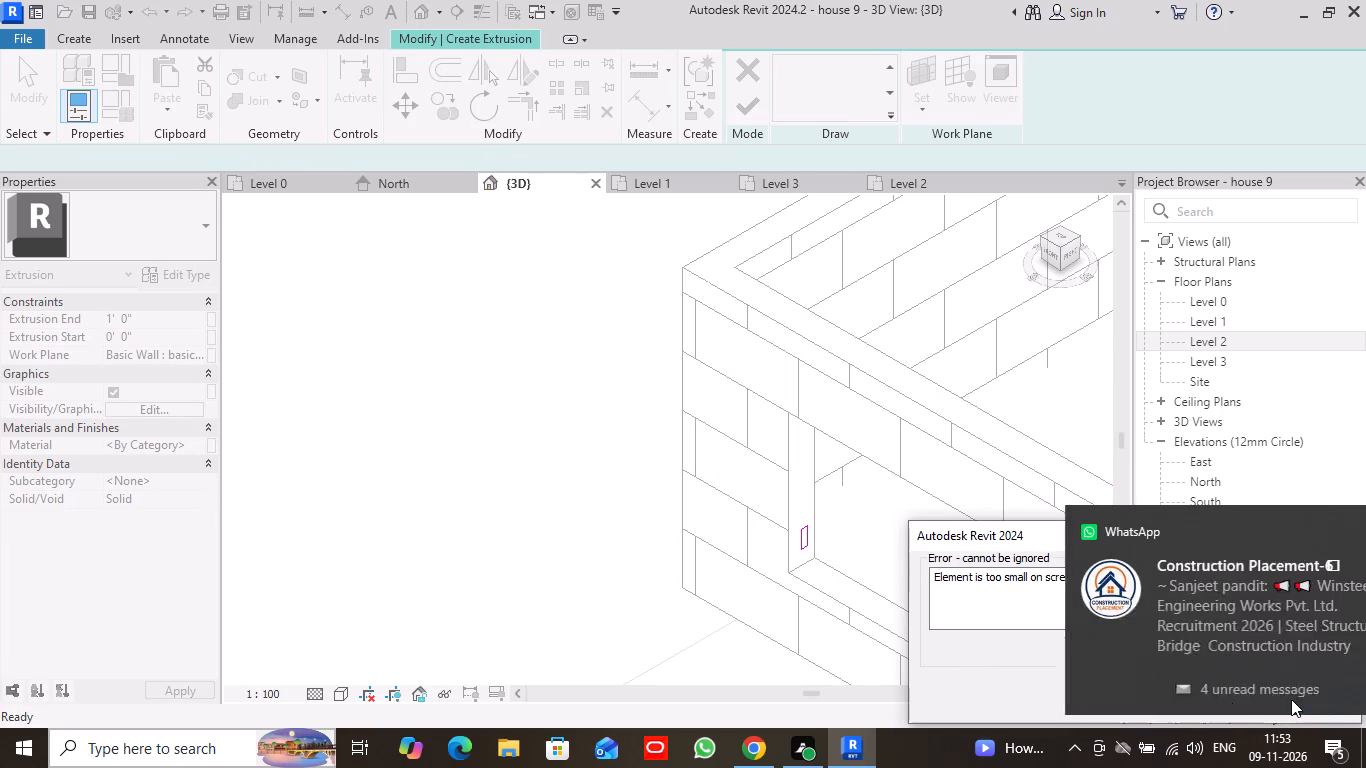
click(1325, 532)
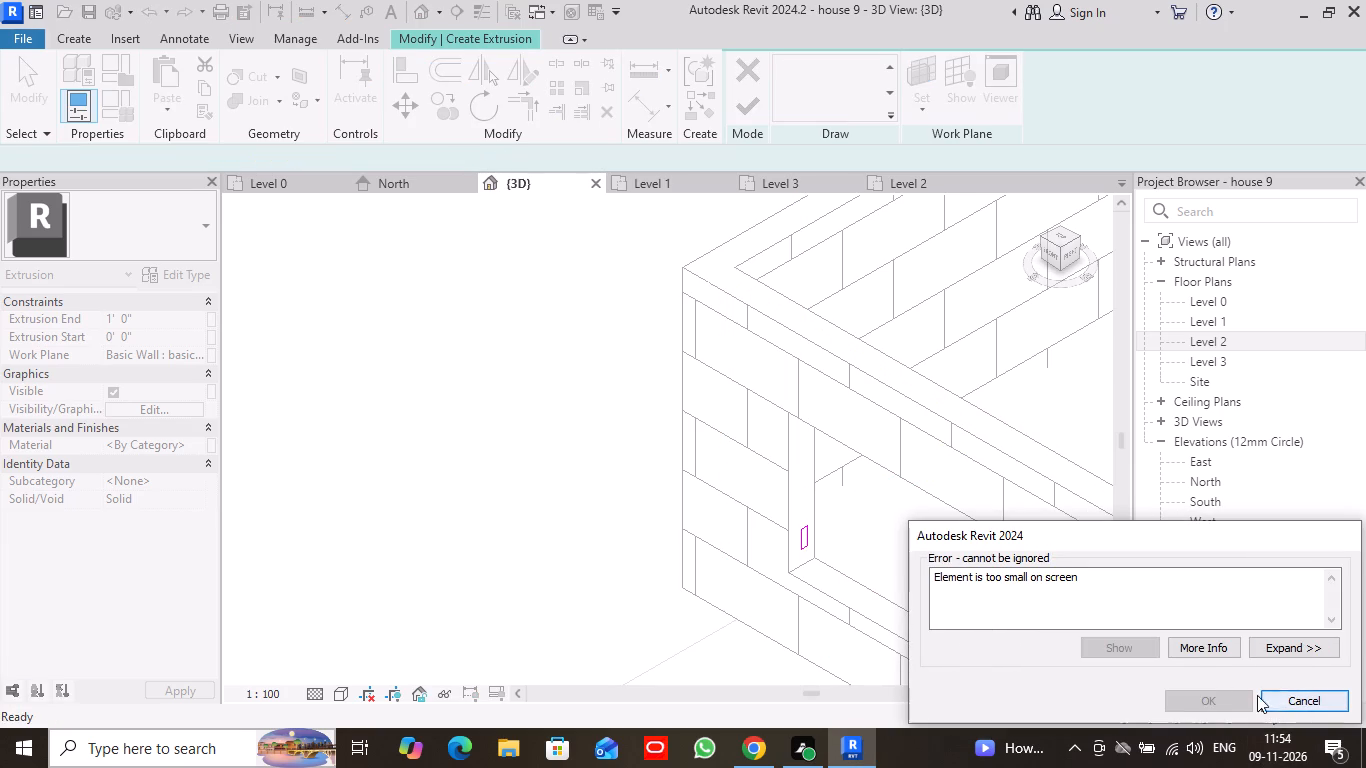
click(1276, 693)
Sketch a narrow upright rectangle about 3" high on the opening's inner side face, near its bottom corner.
scroll(878, 560, down, 2)
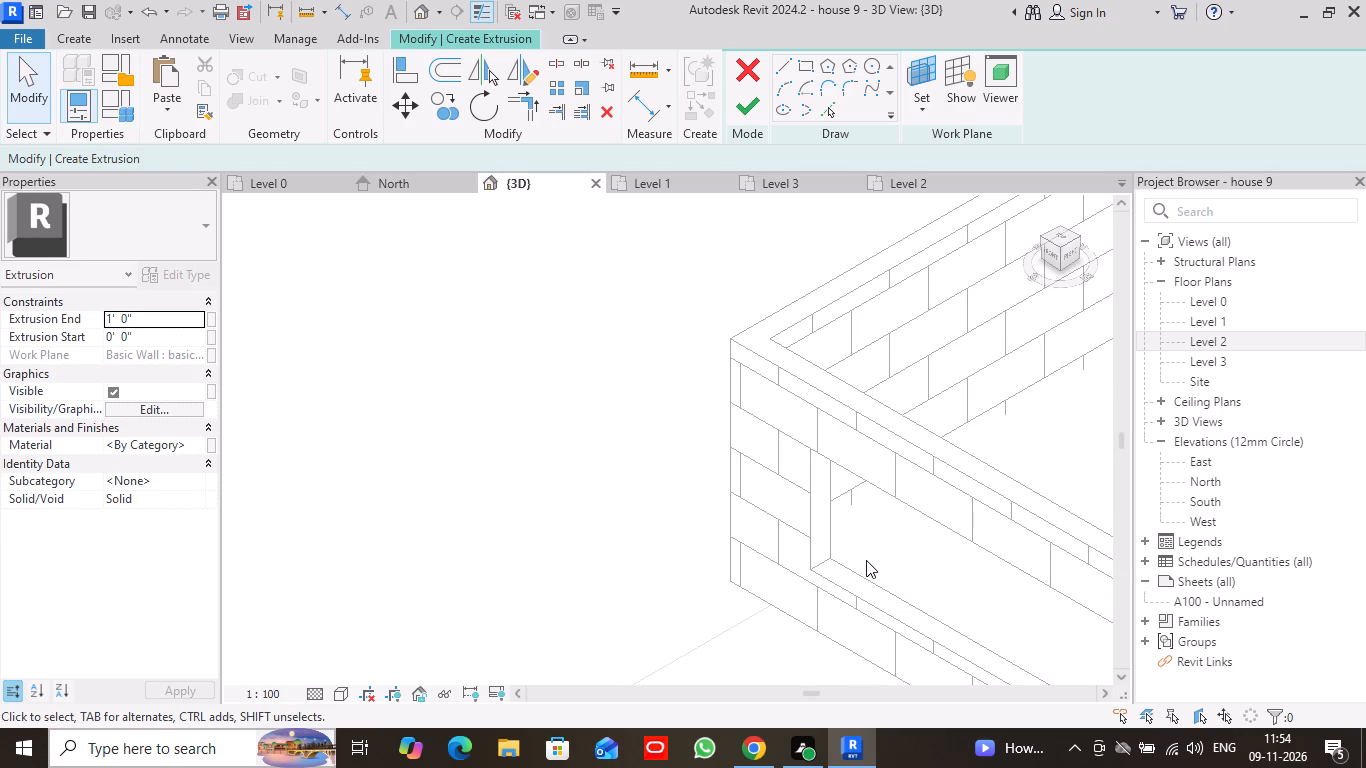
scroll(866, 560, up, 1)
middle_drag(866, 560, 618, 378)
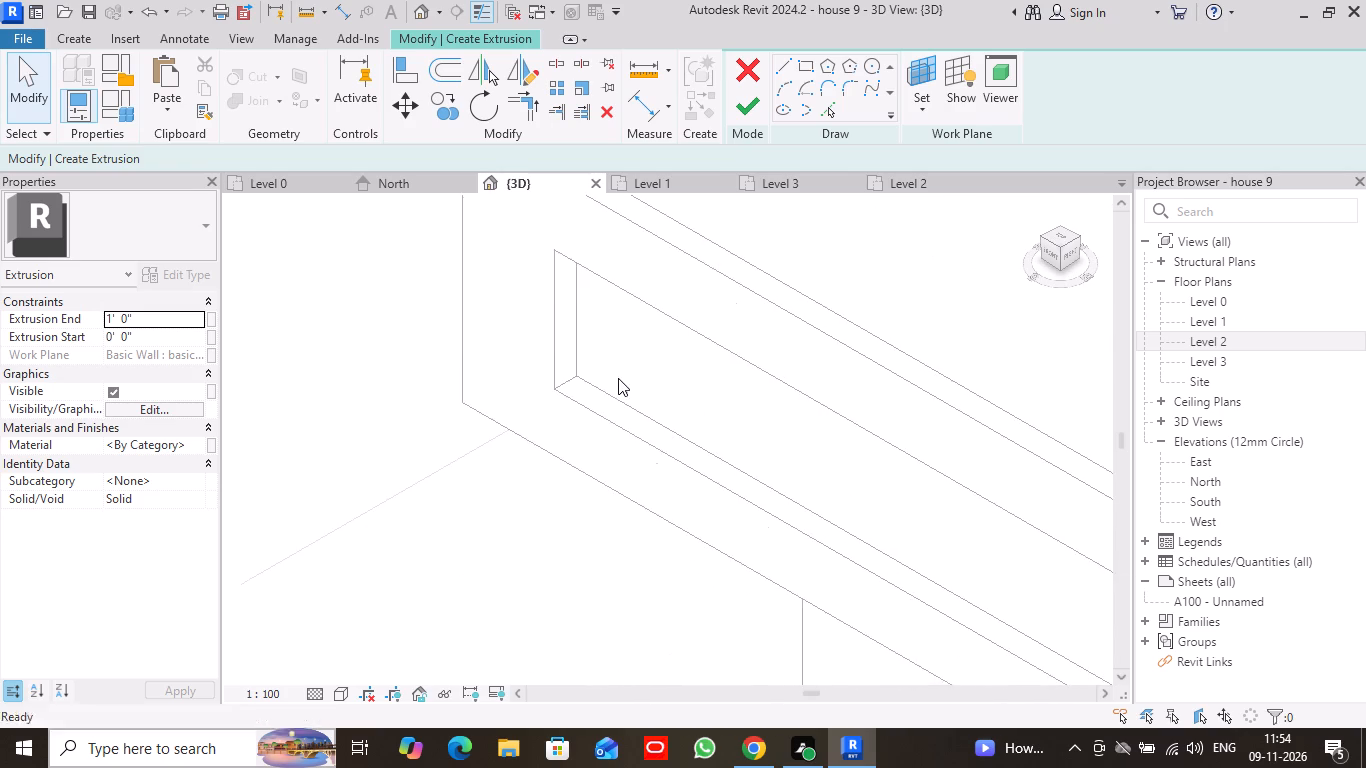
scroll(630, 381, up, 3)
middle_drag(602, 343, 639, 434)
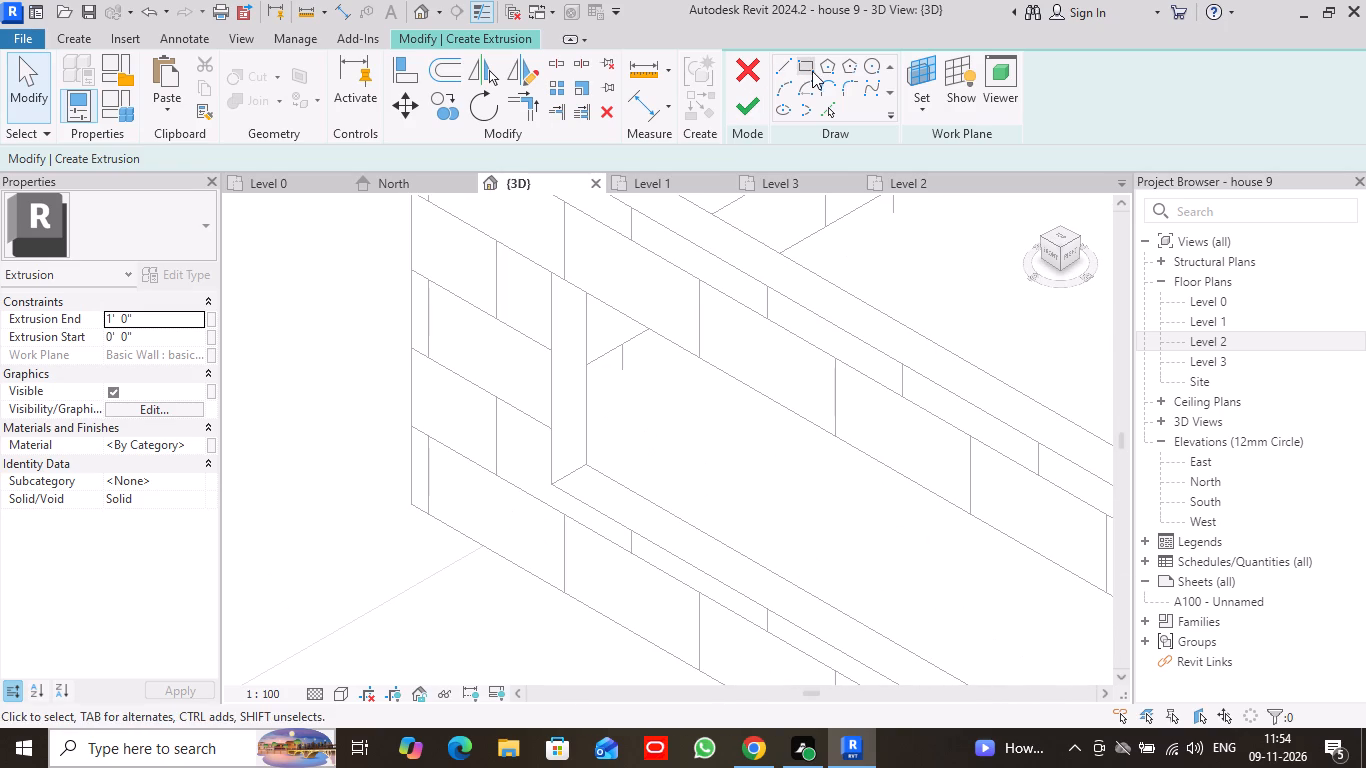
click(812, 71)
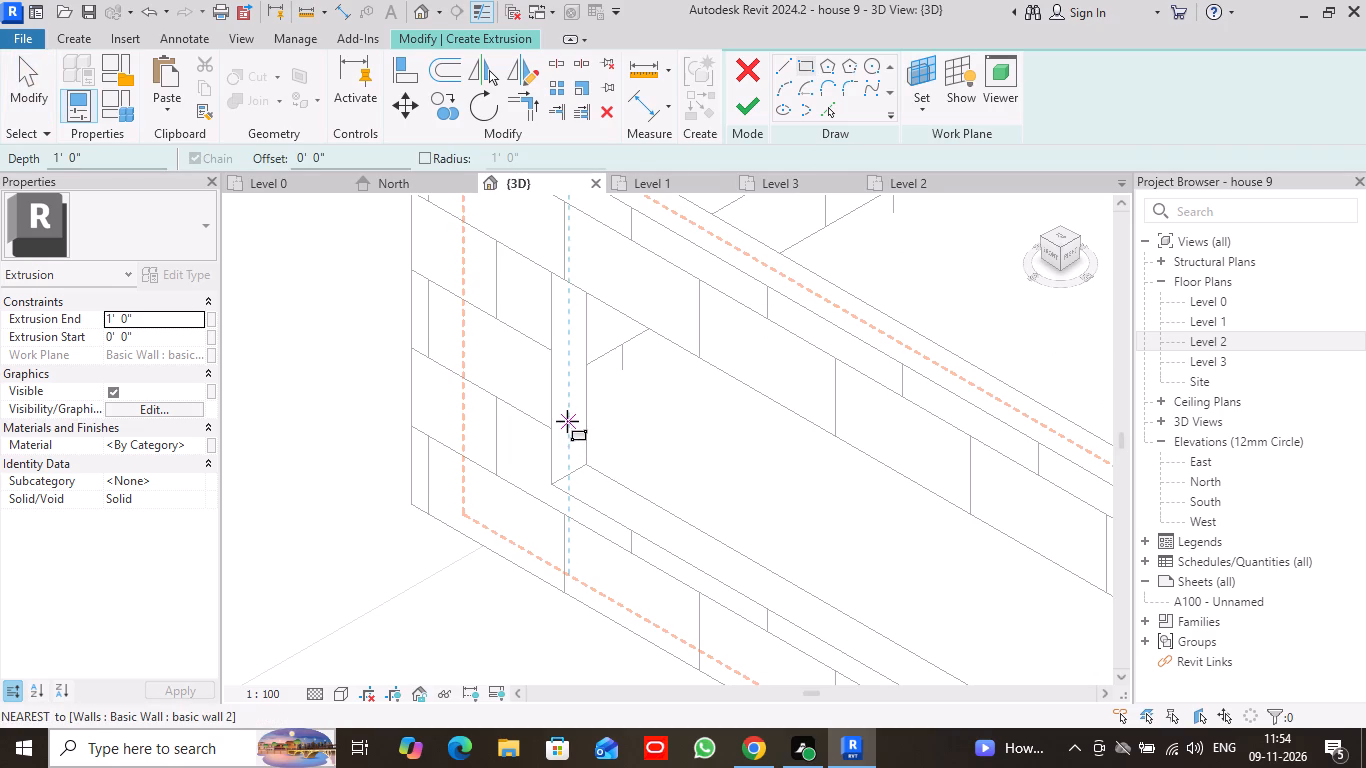
click(565, 424)
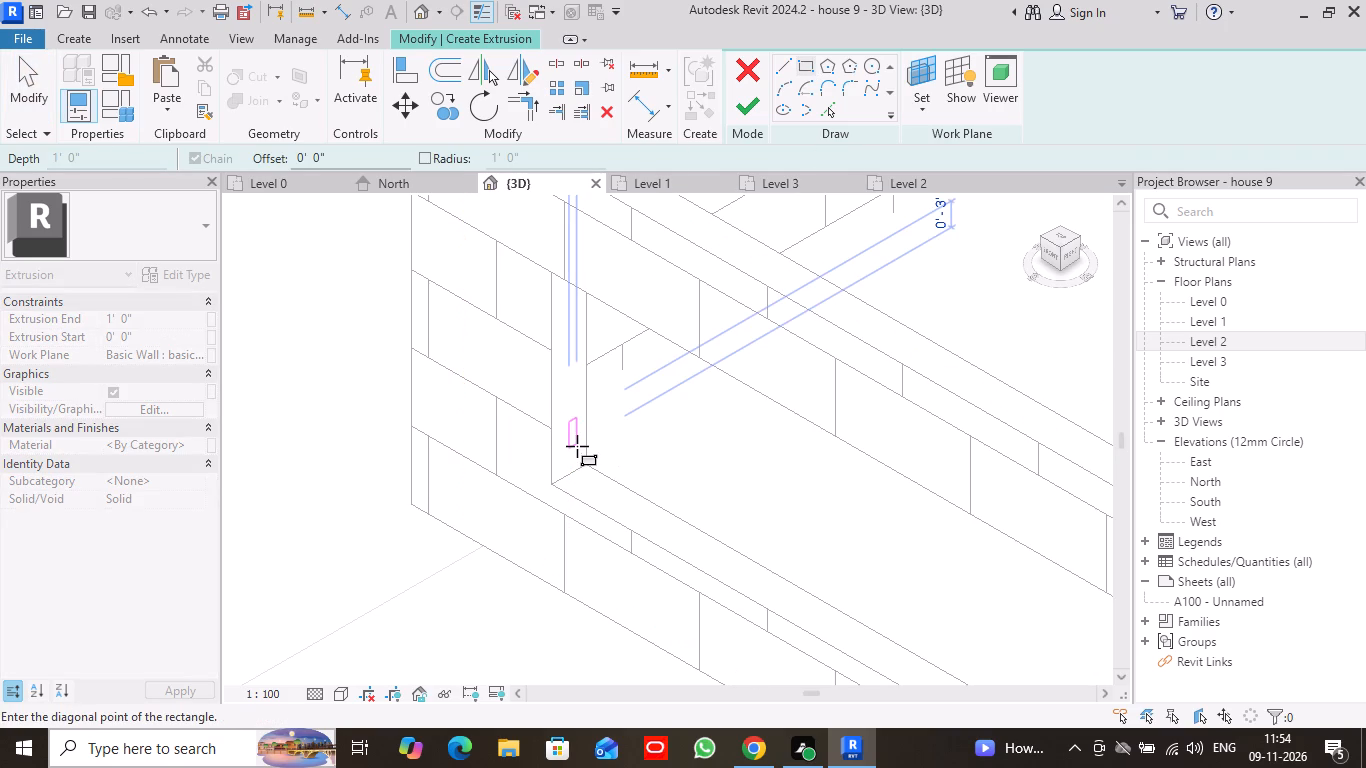
click(579, 445)
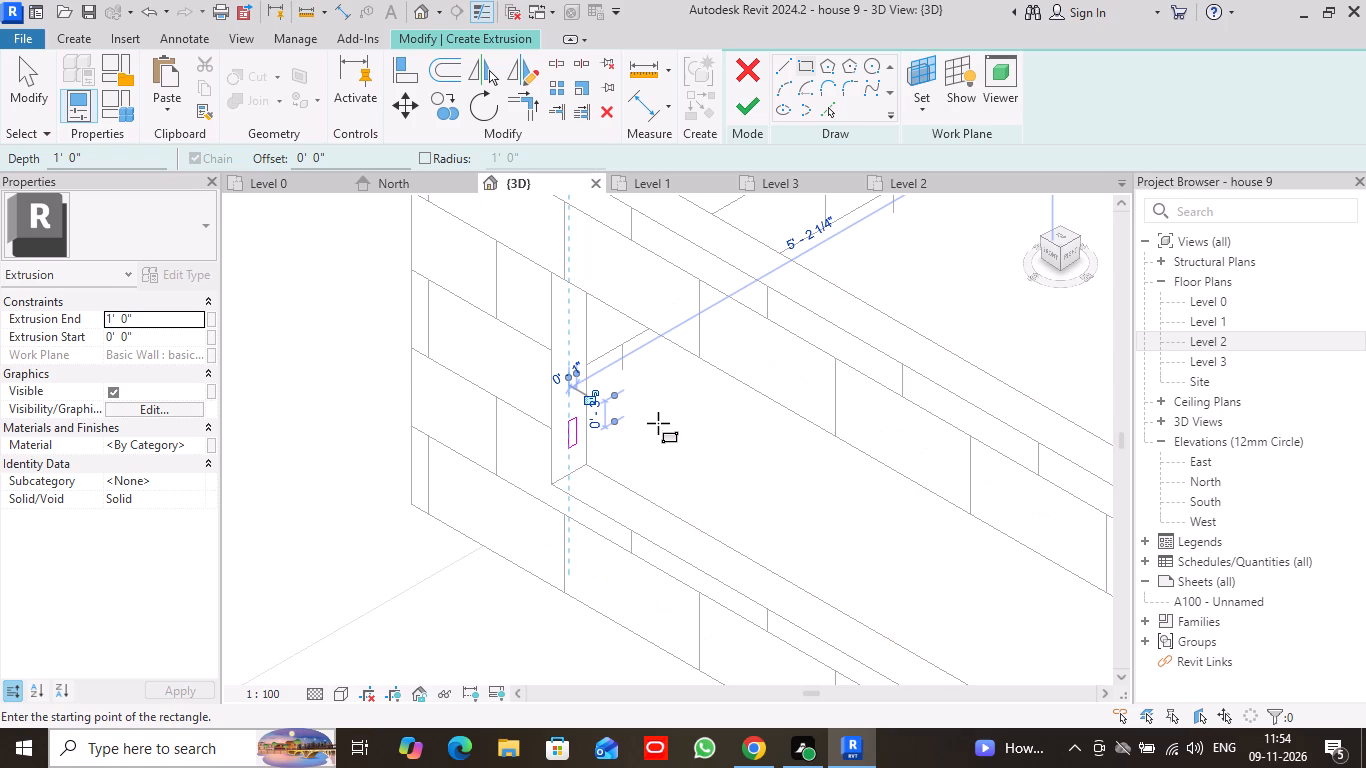
scroll(658, 423, up, 2)
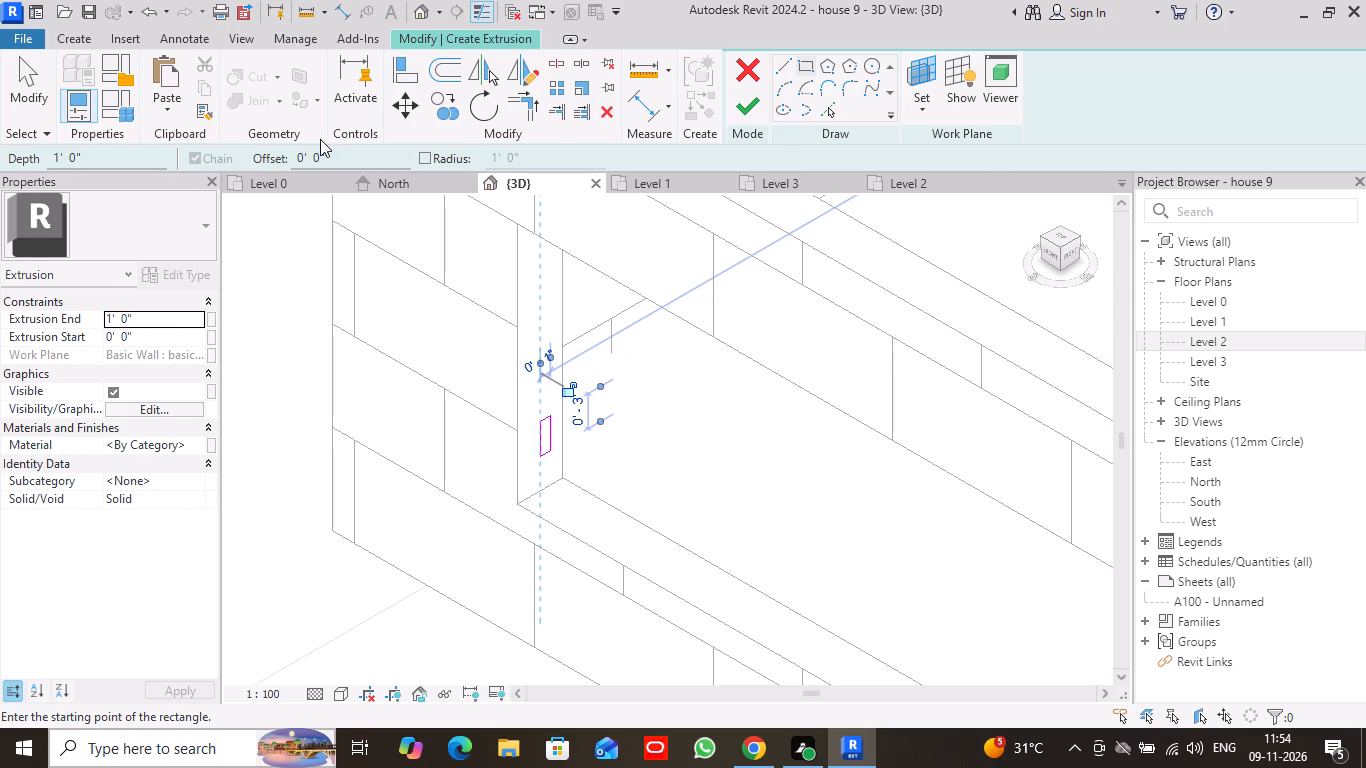
Select all four lines of the small rectangle and nudge it down three increments toward the opening's sill.
click(25, 82)
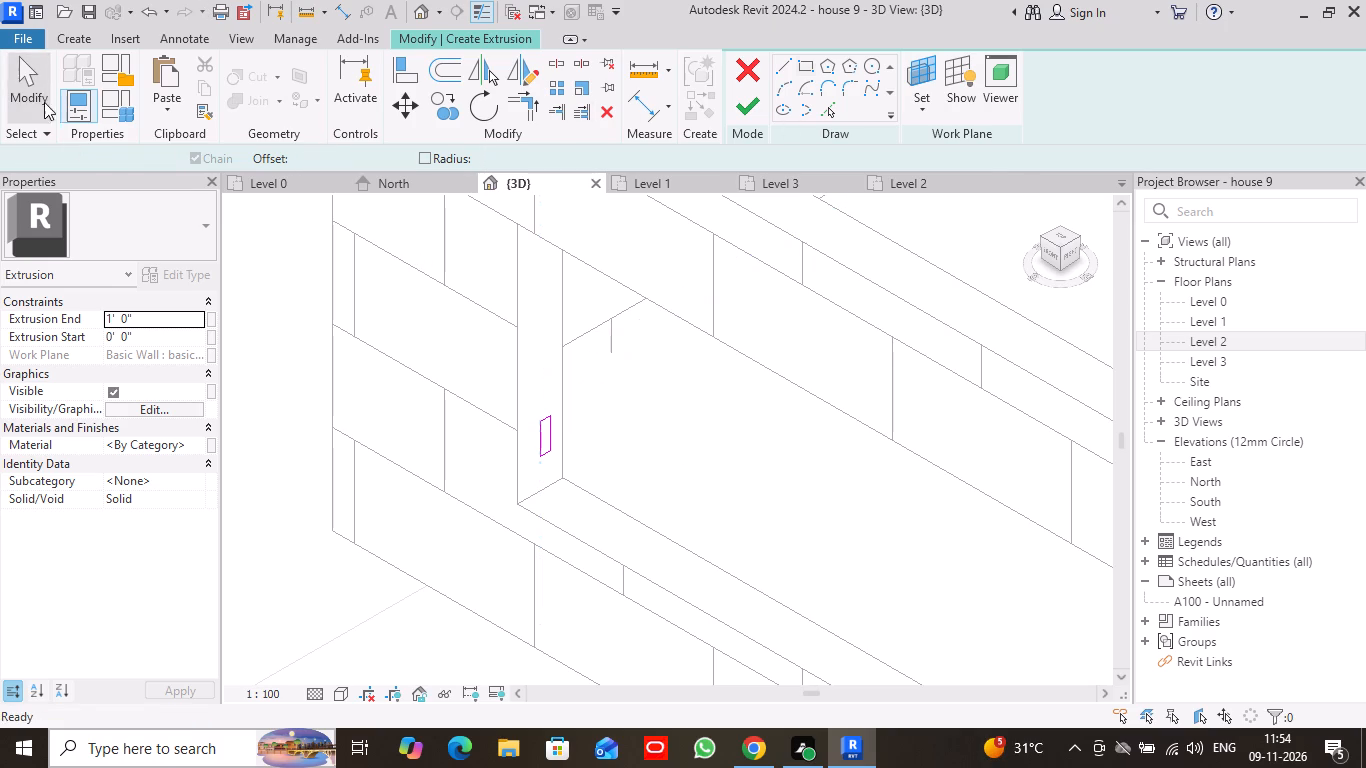
click(531, 415)
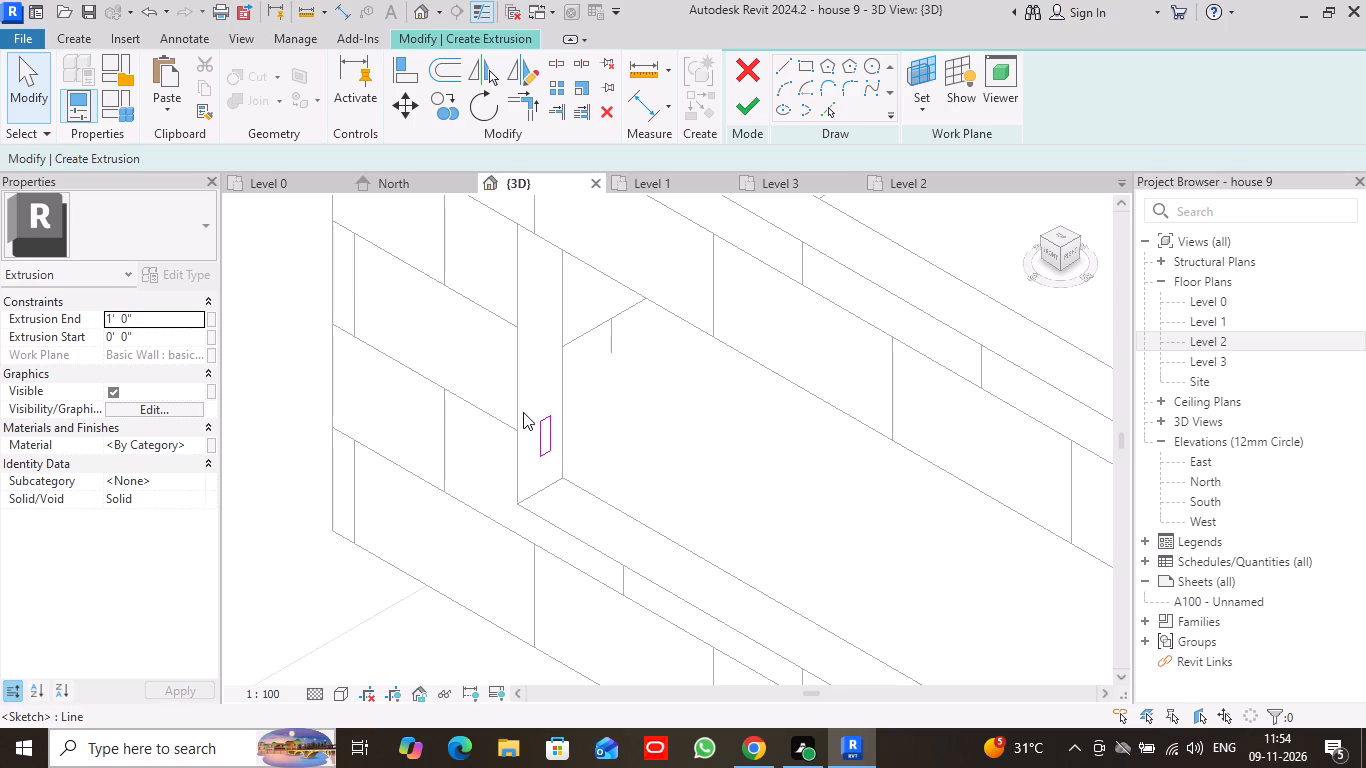
click(523, 412)
click(541, 435)
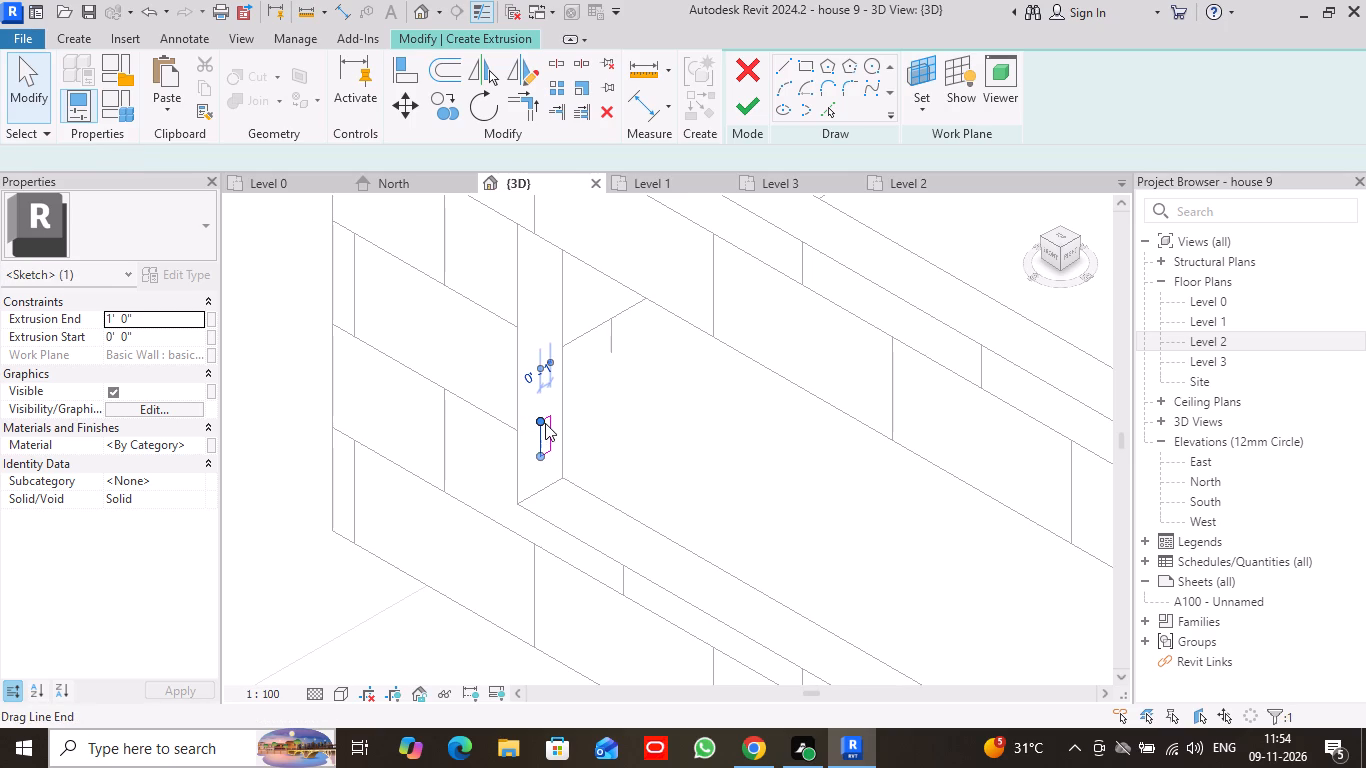
click(545, 419)
click(546, 415)
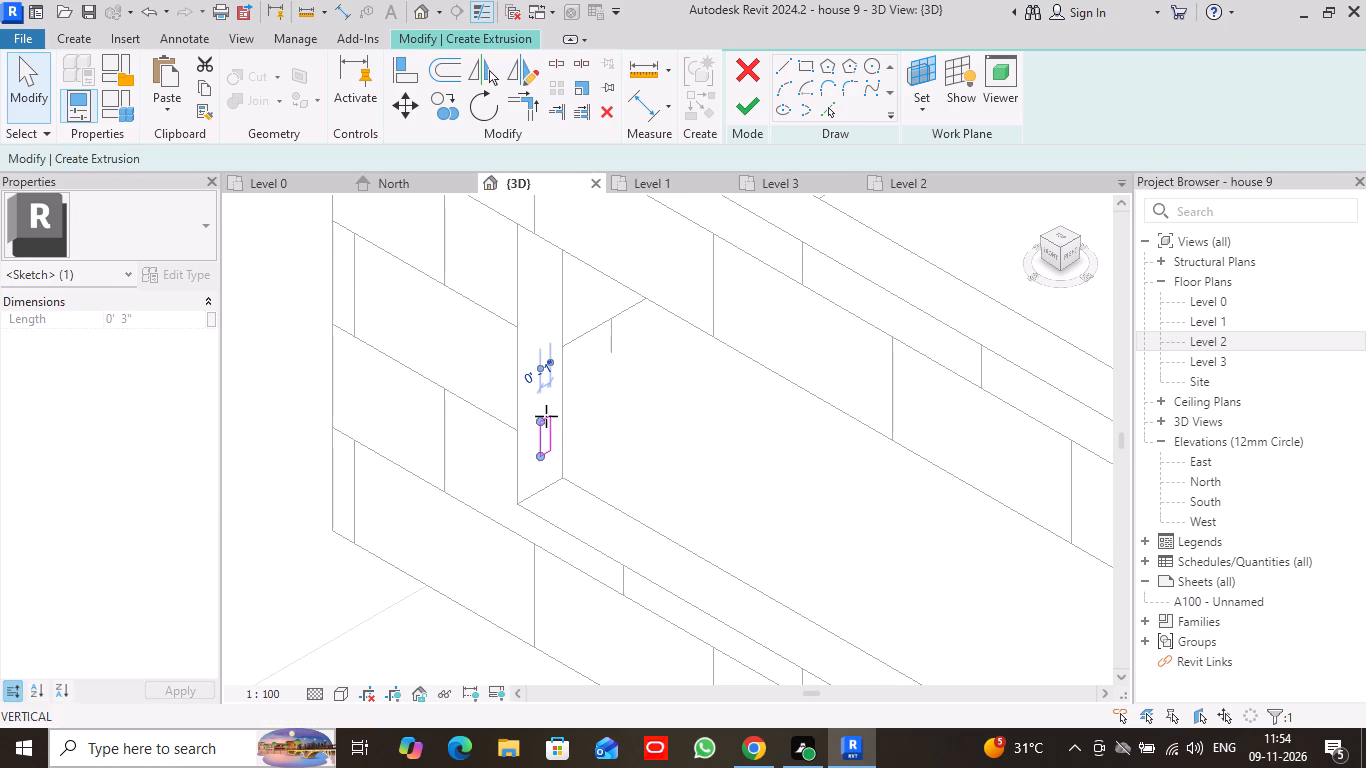
drag(525, 410, 567, 463)
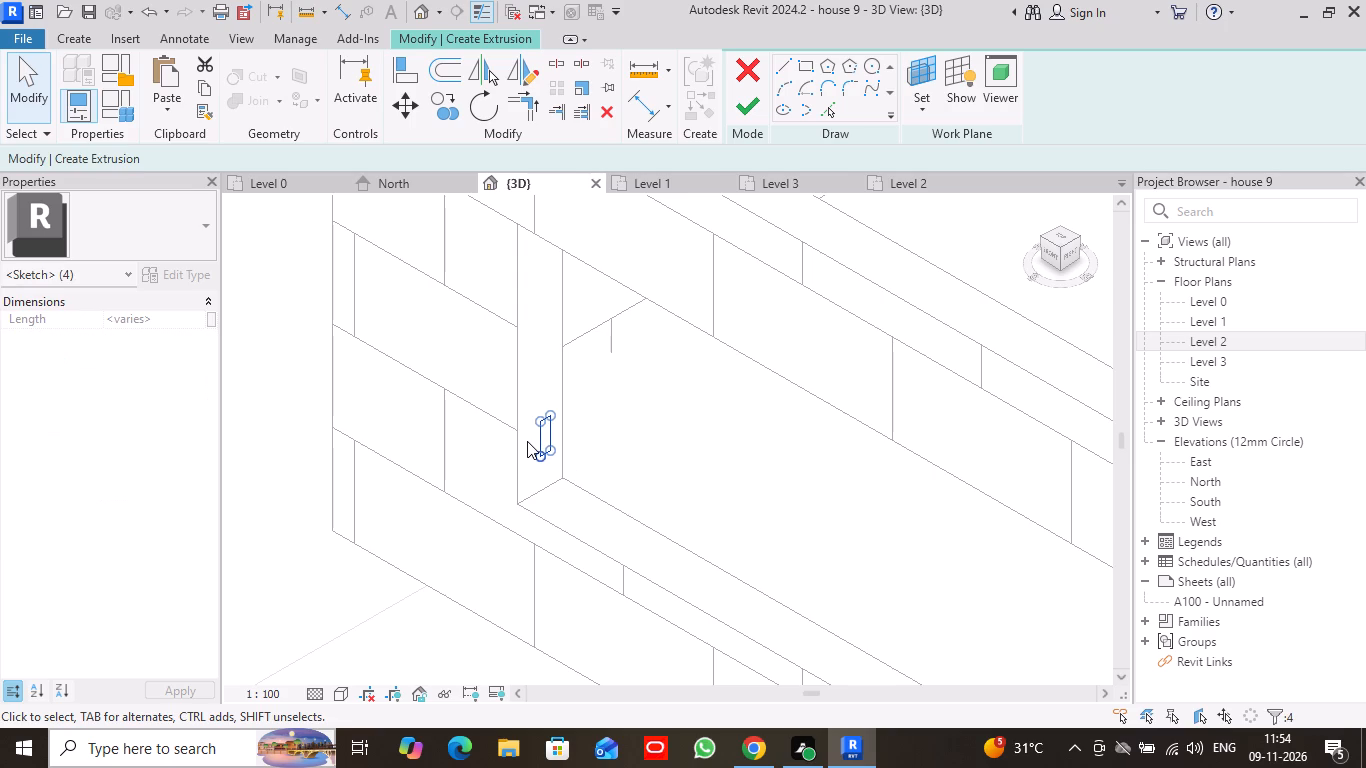
key(Down)
key(Down)
key(Down)
click(39, 82)
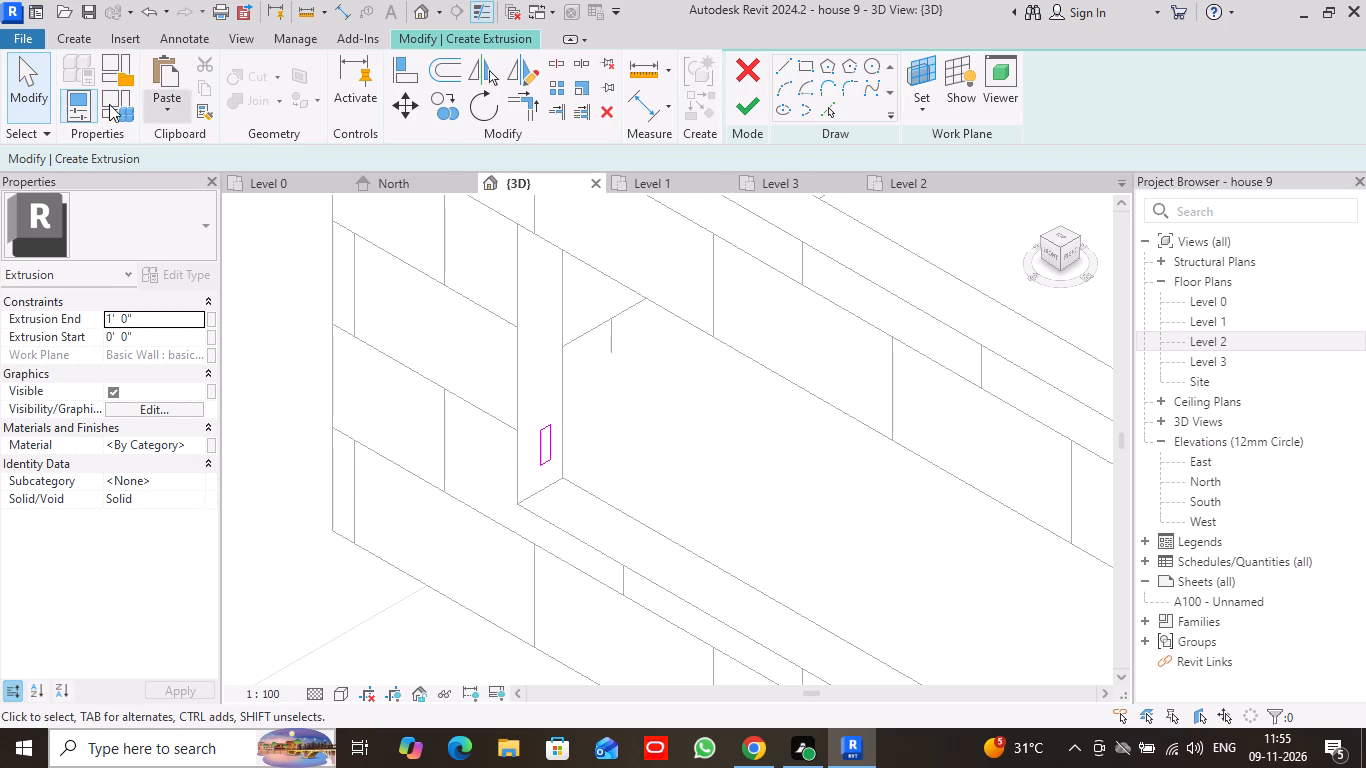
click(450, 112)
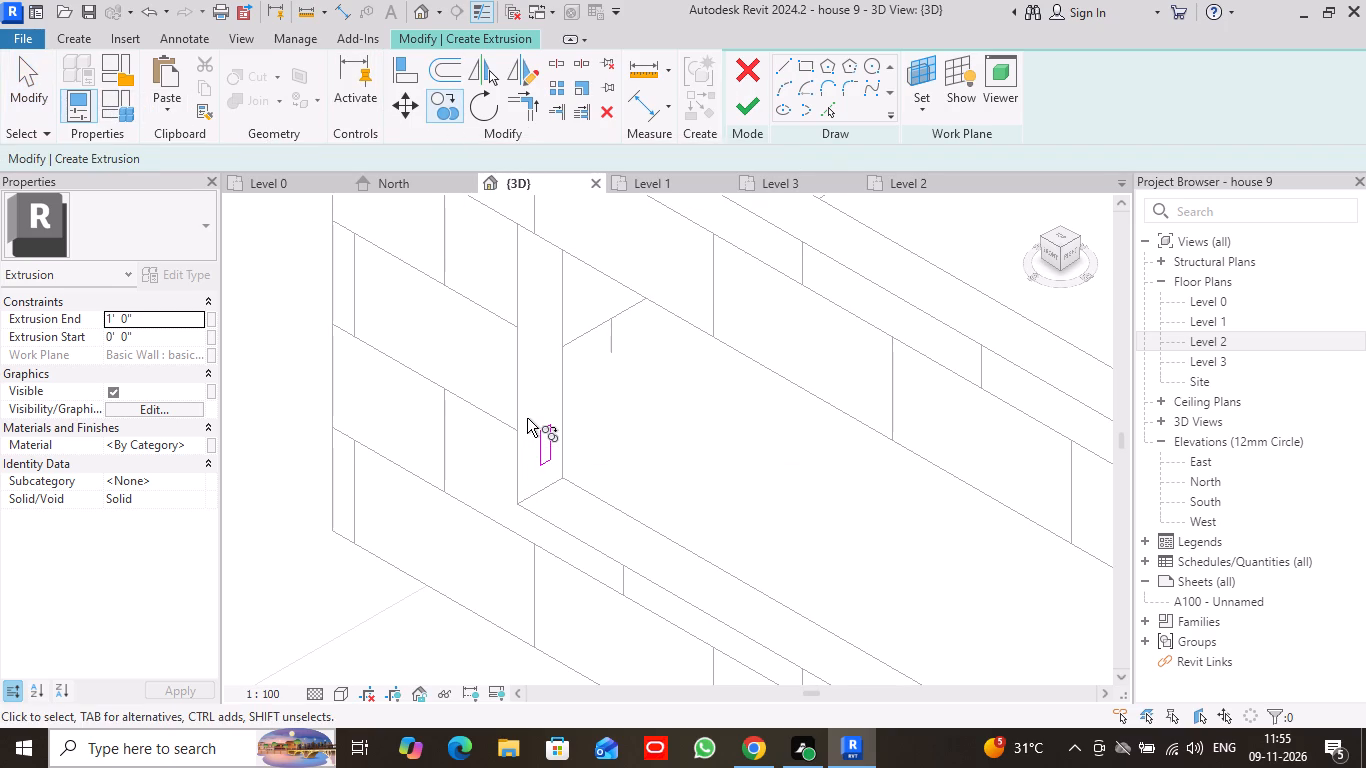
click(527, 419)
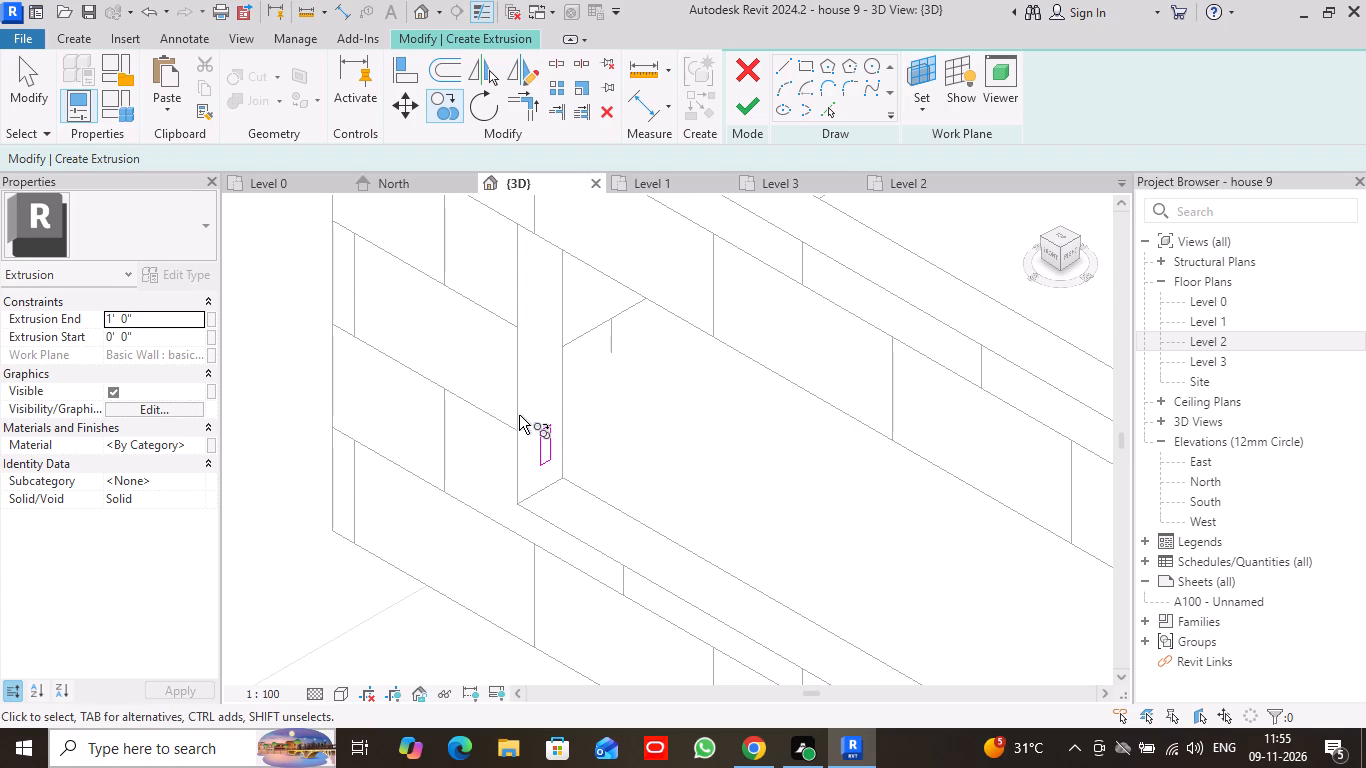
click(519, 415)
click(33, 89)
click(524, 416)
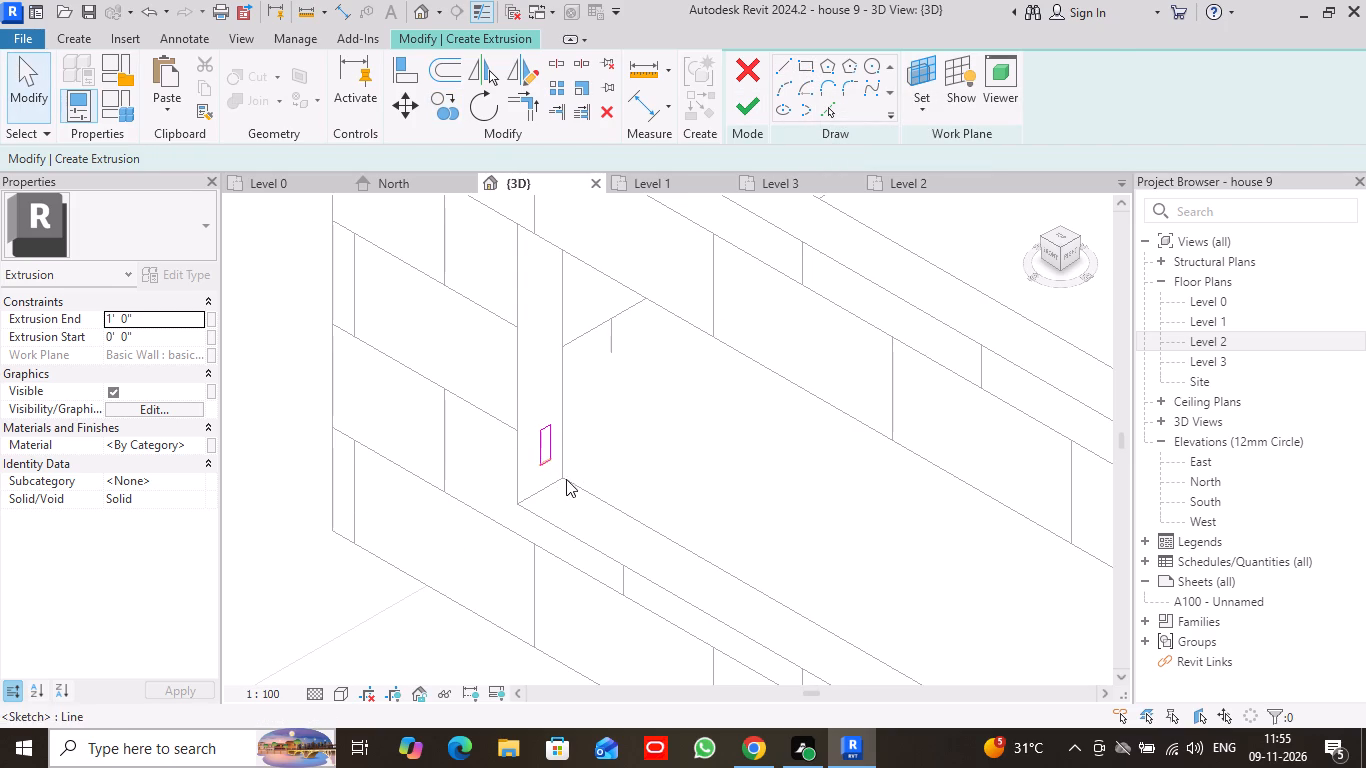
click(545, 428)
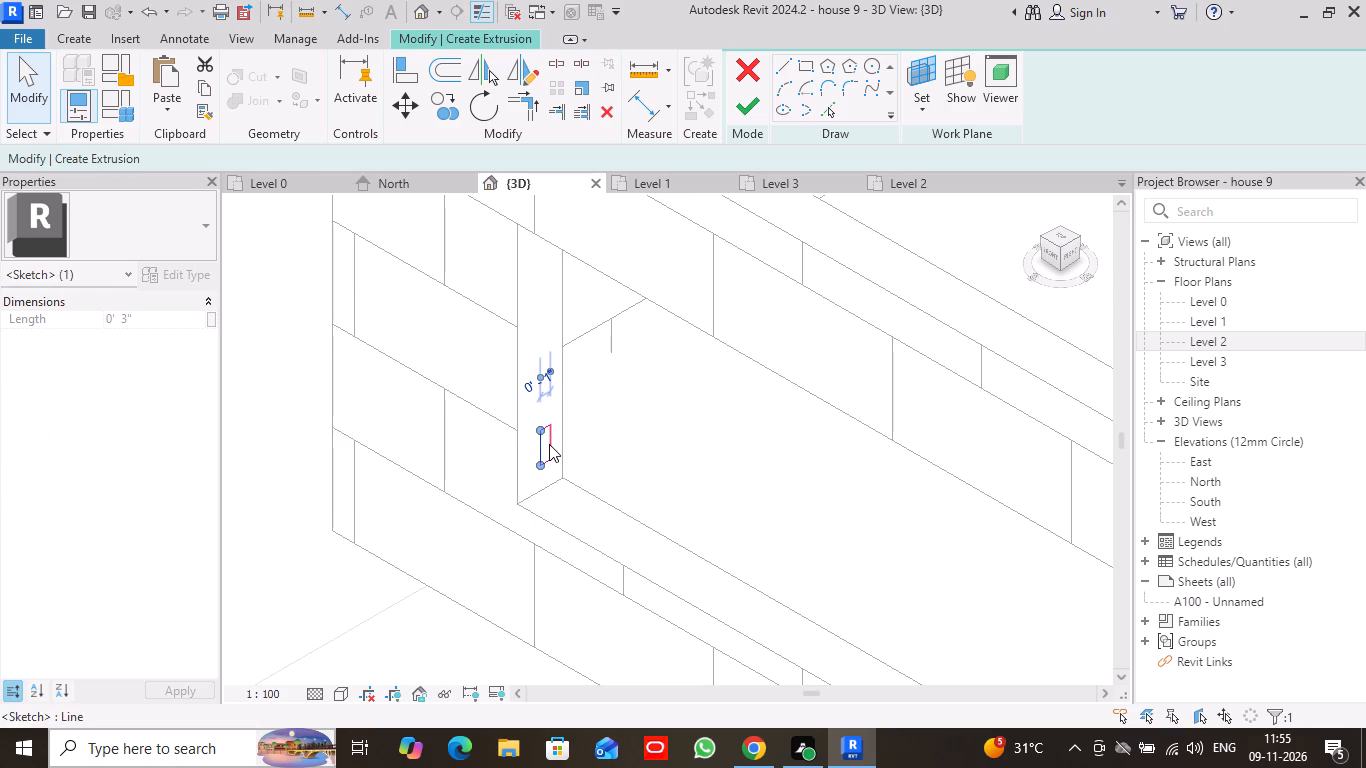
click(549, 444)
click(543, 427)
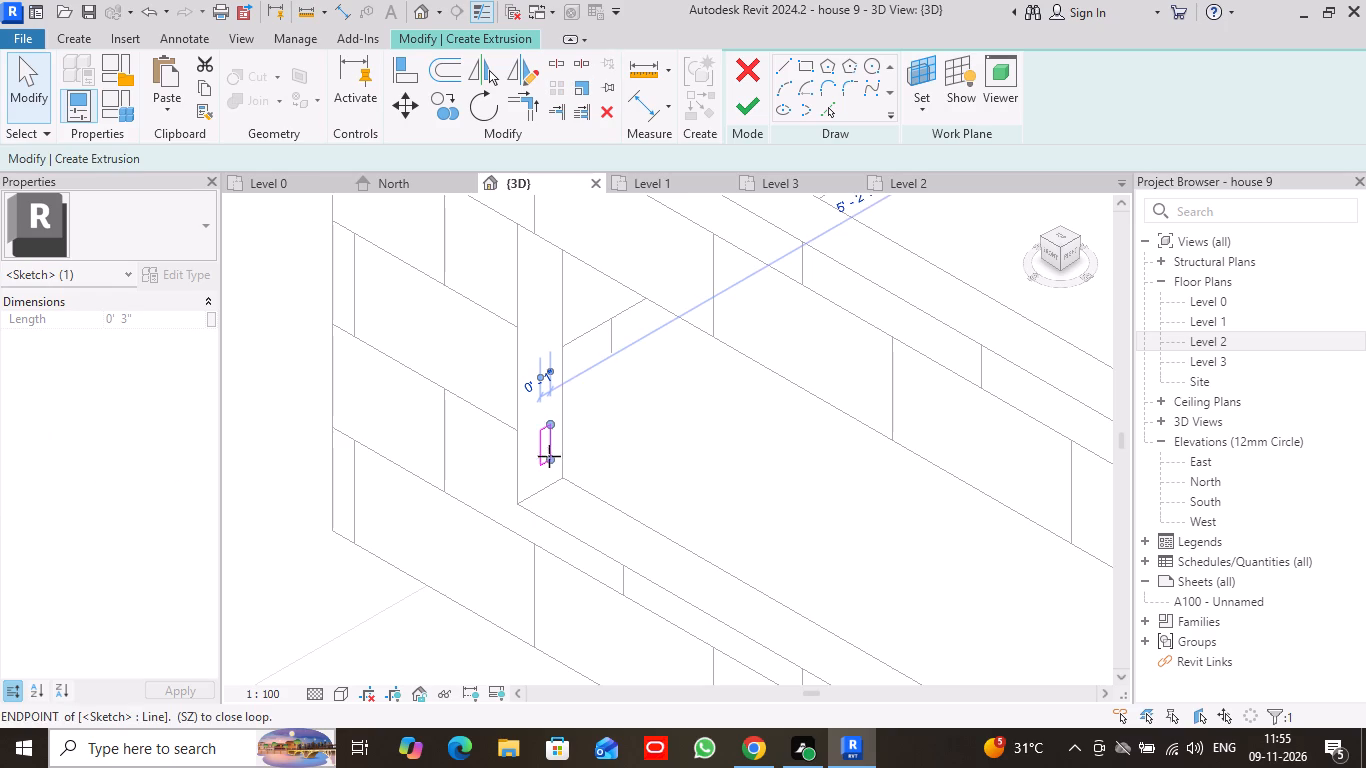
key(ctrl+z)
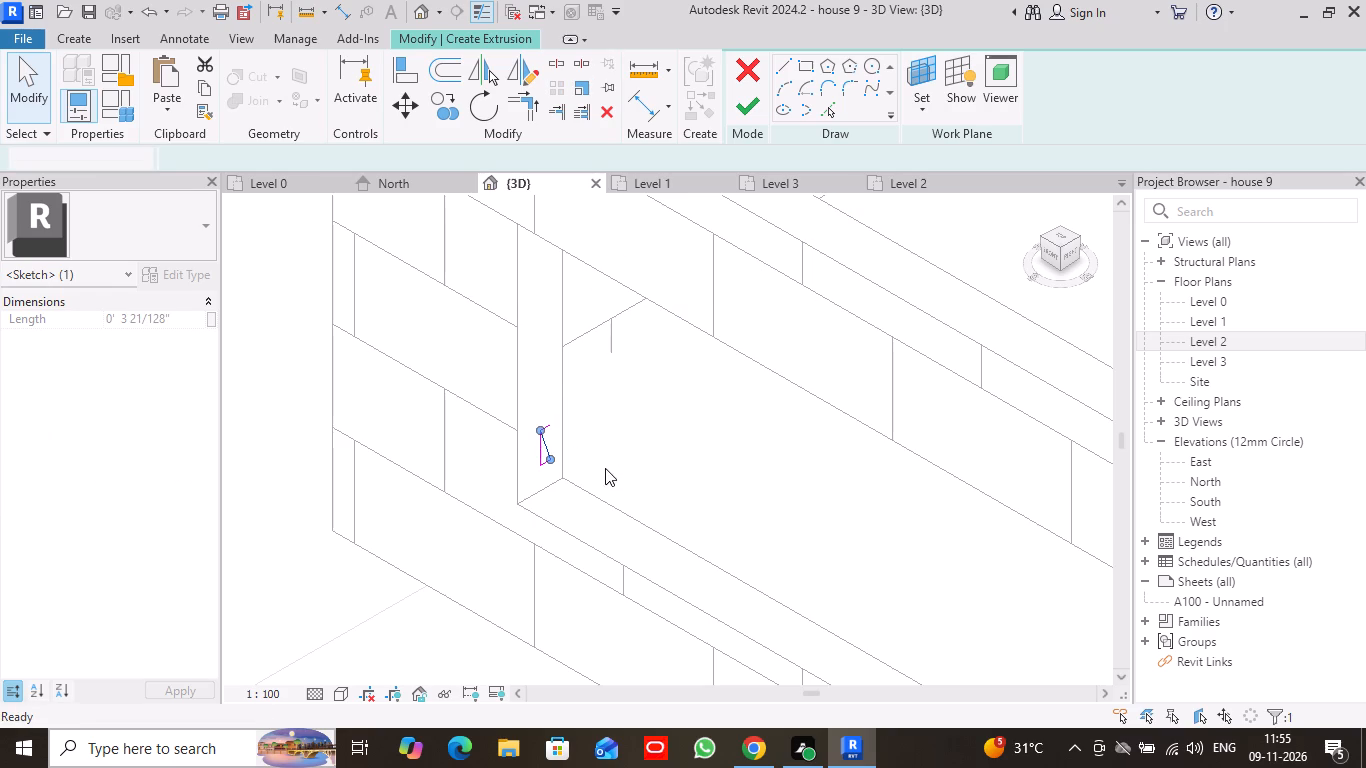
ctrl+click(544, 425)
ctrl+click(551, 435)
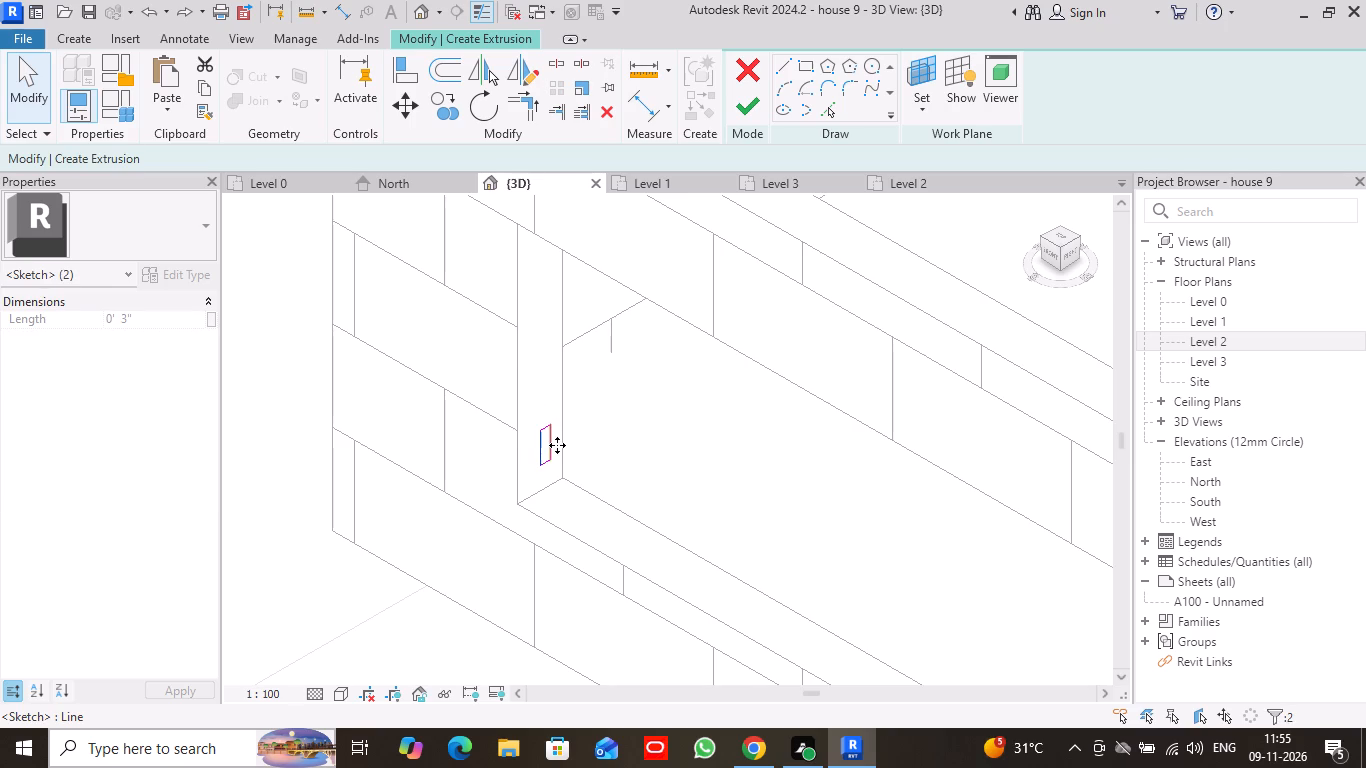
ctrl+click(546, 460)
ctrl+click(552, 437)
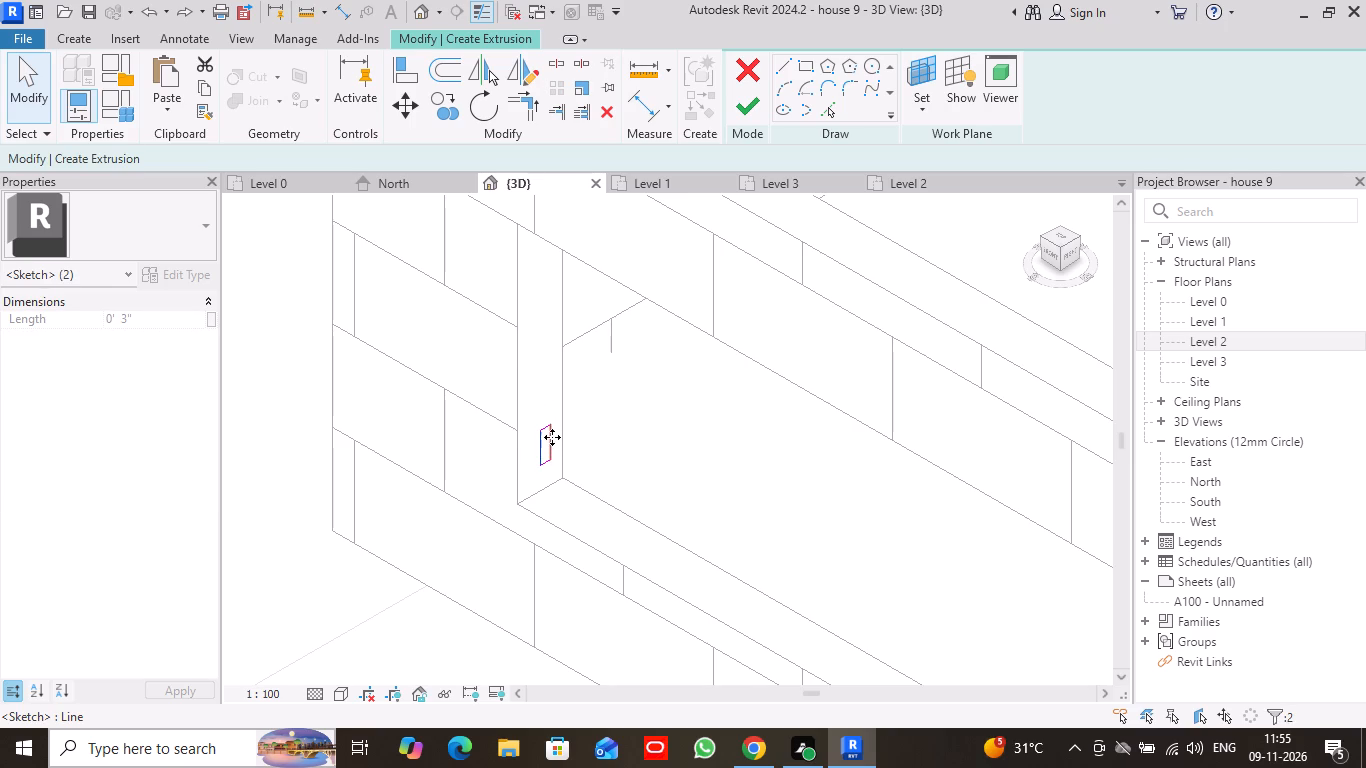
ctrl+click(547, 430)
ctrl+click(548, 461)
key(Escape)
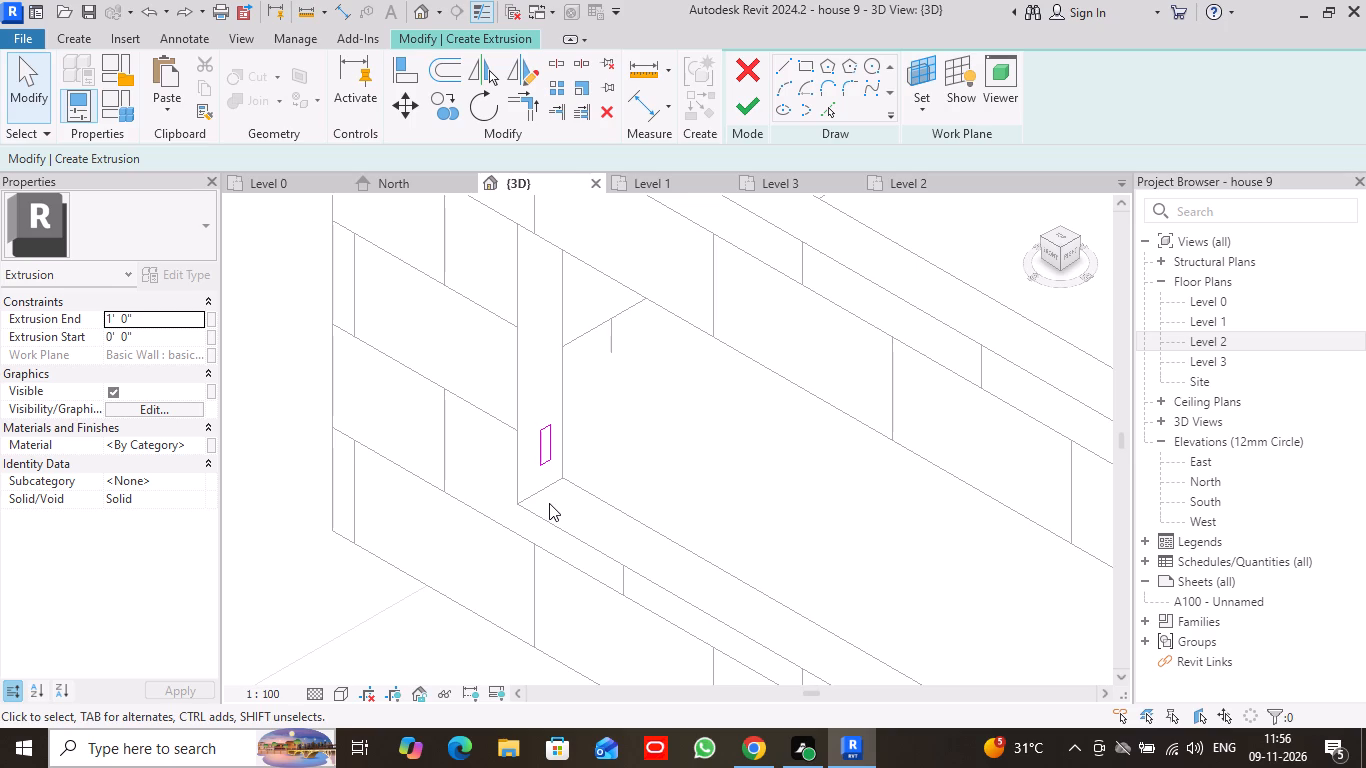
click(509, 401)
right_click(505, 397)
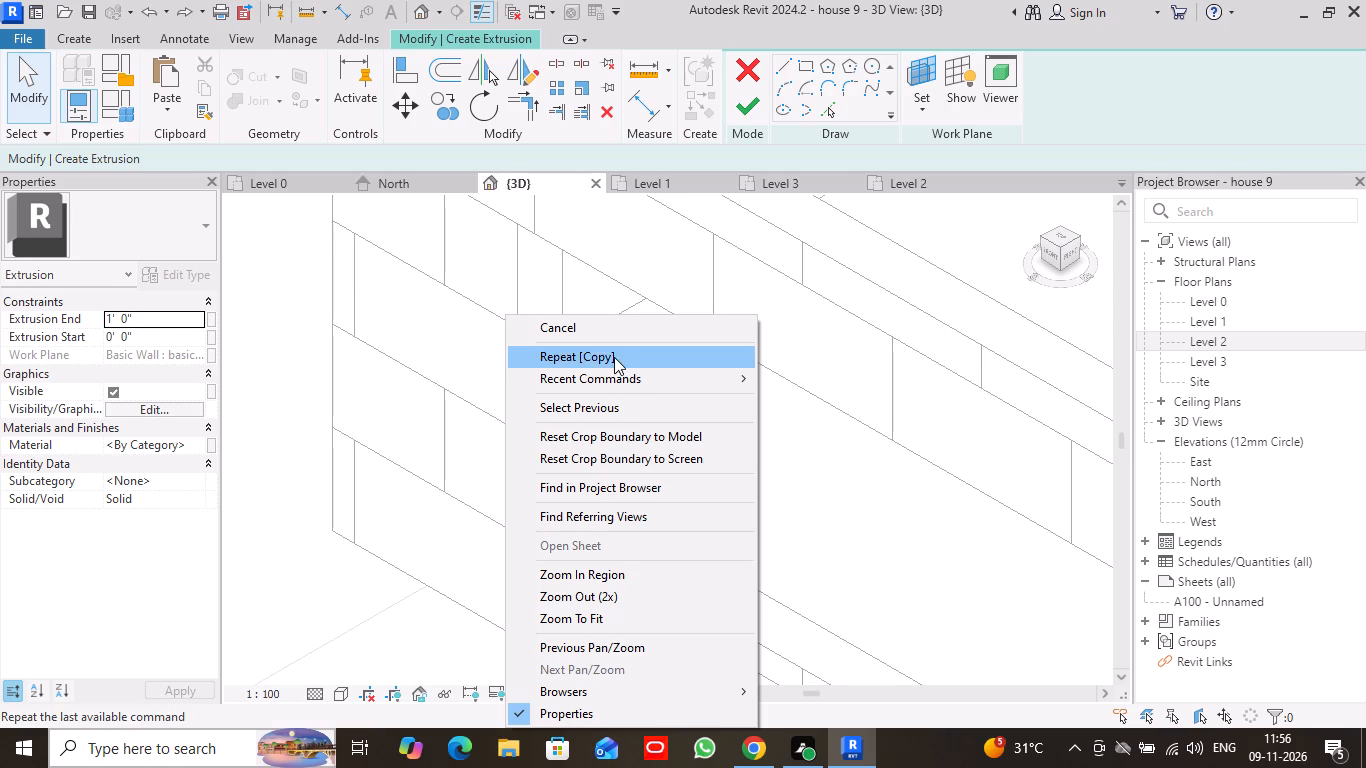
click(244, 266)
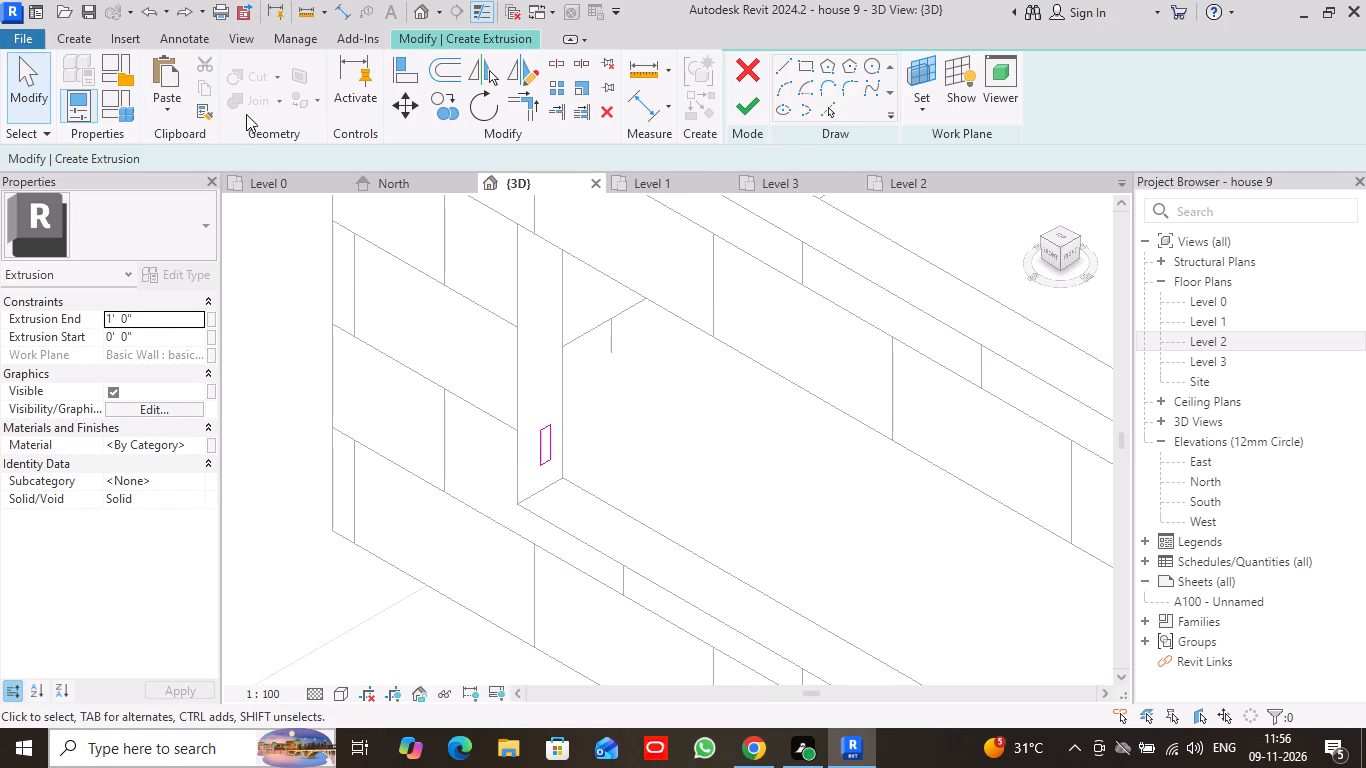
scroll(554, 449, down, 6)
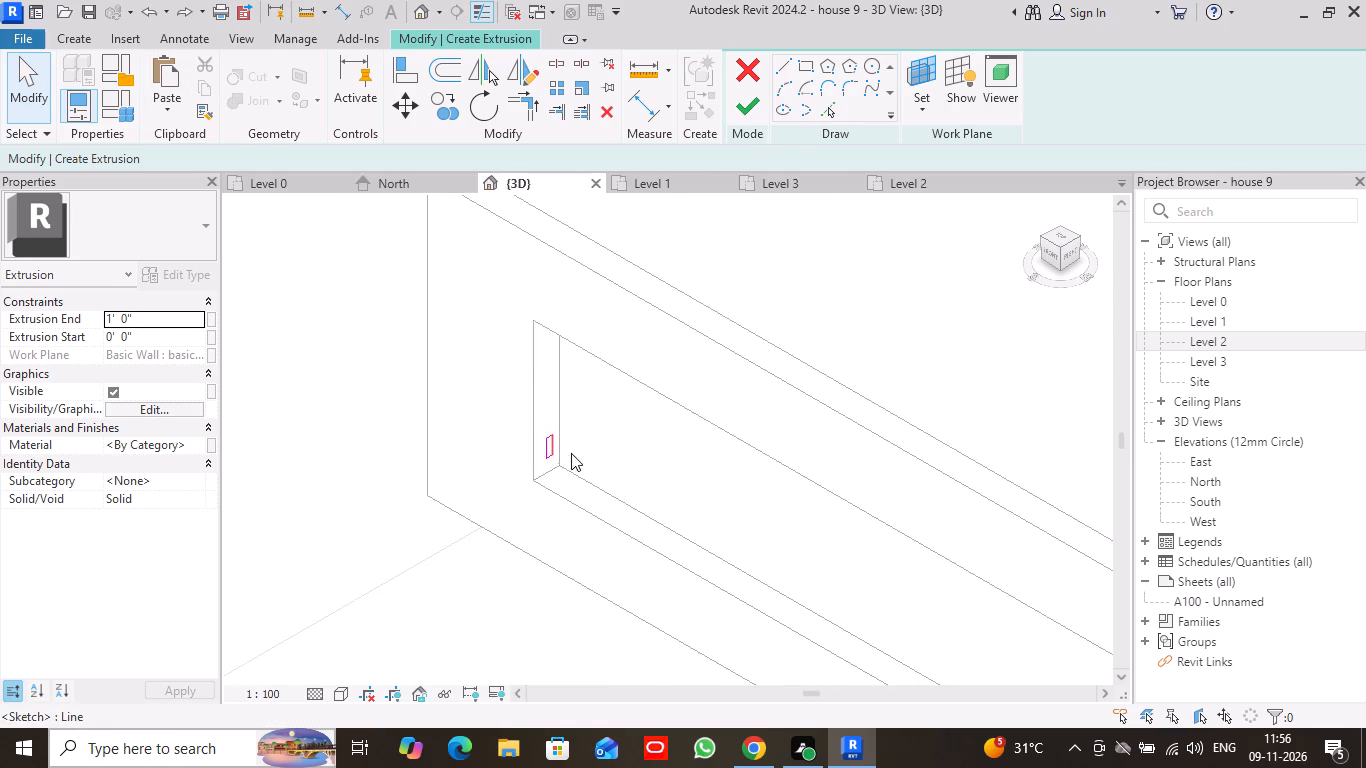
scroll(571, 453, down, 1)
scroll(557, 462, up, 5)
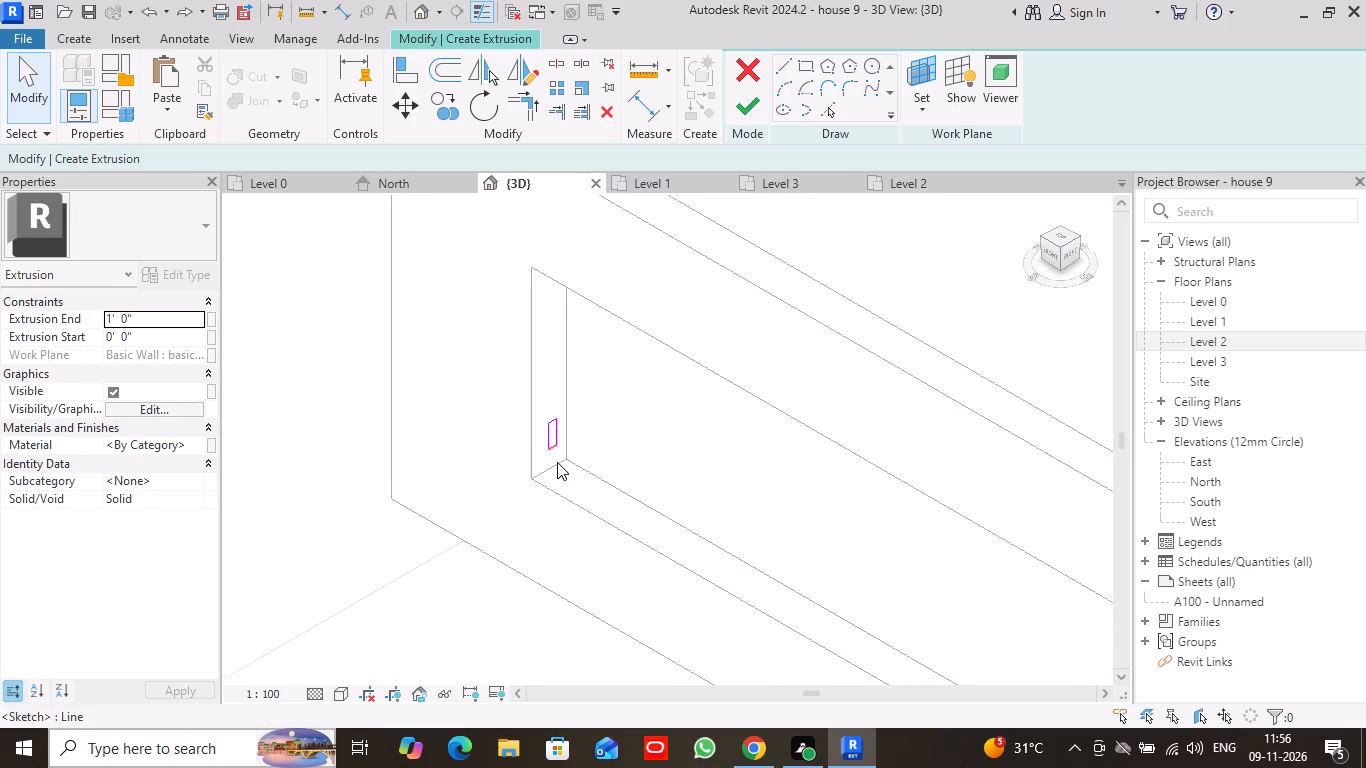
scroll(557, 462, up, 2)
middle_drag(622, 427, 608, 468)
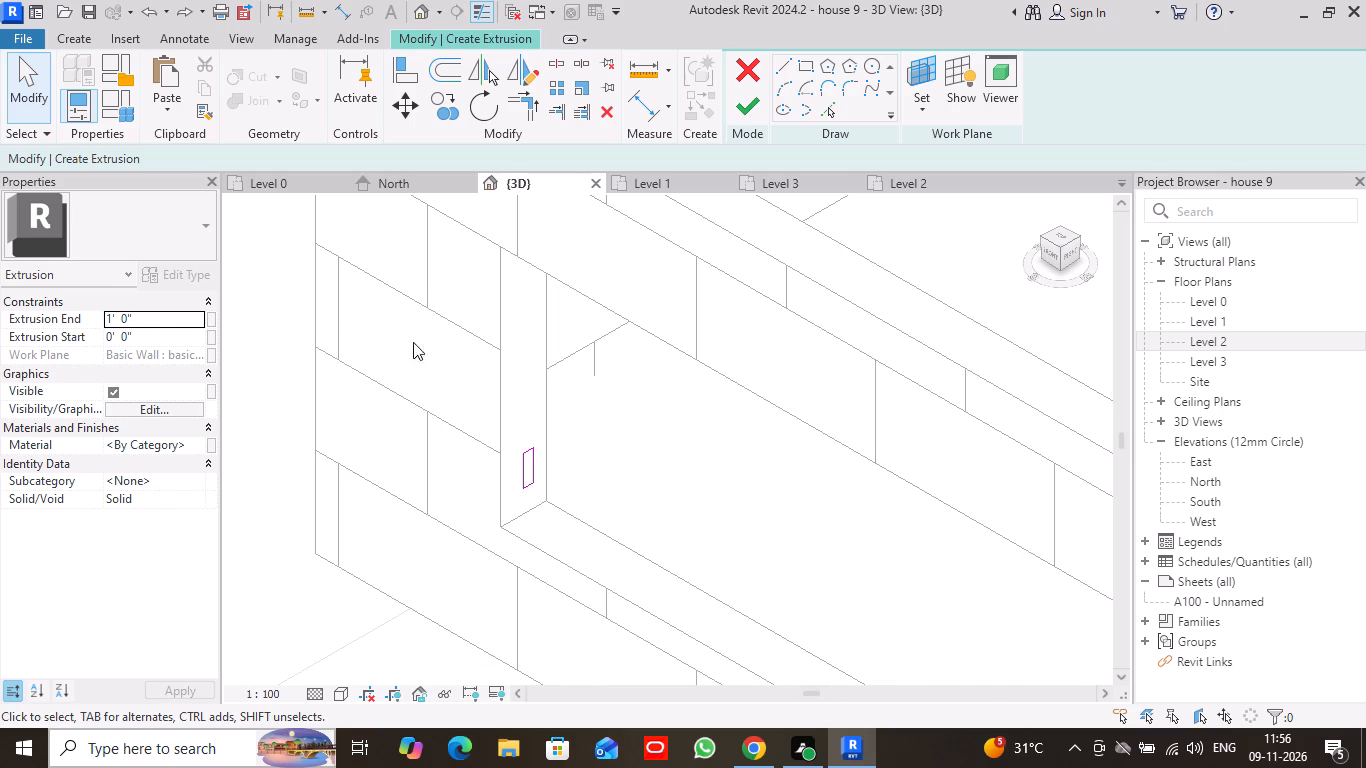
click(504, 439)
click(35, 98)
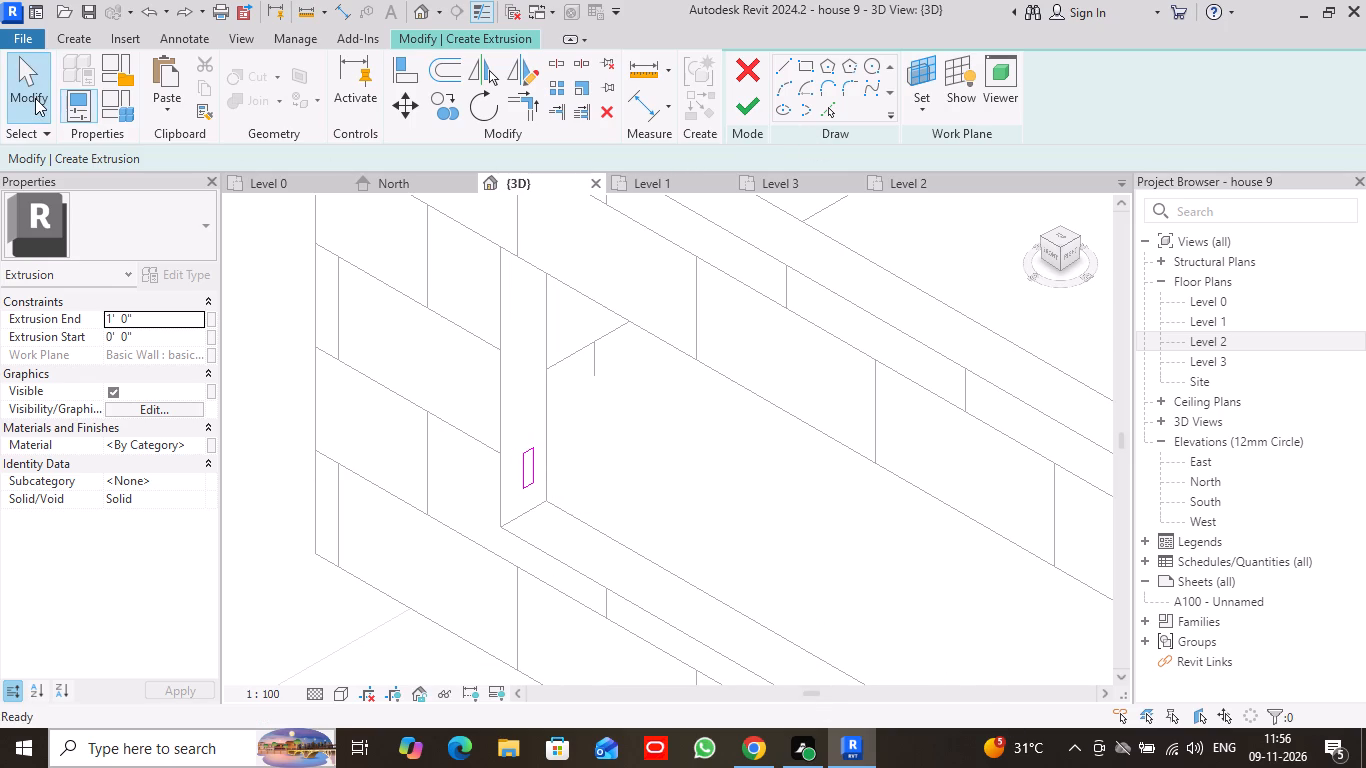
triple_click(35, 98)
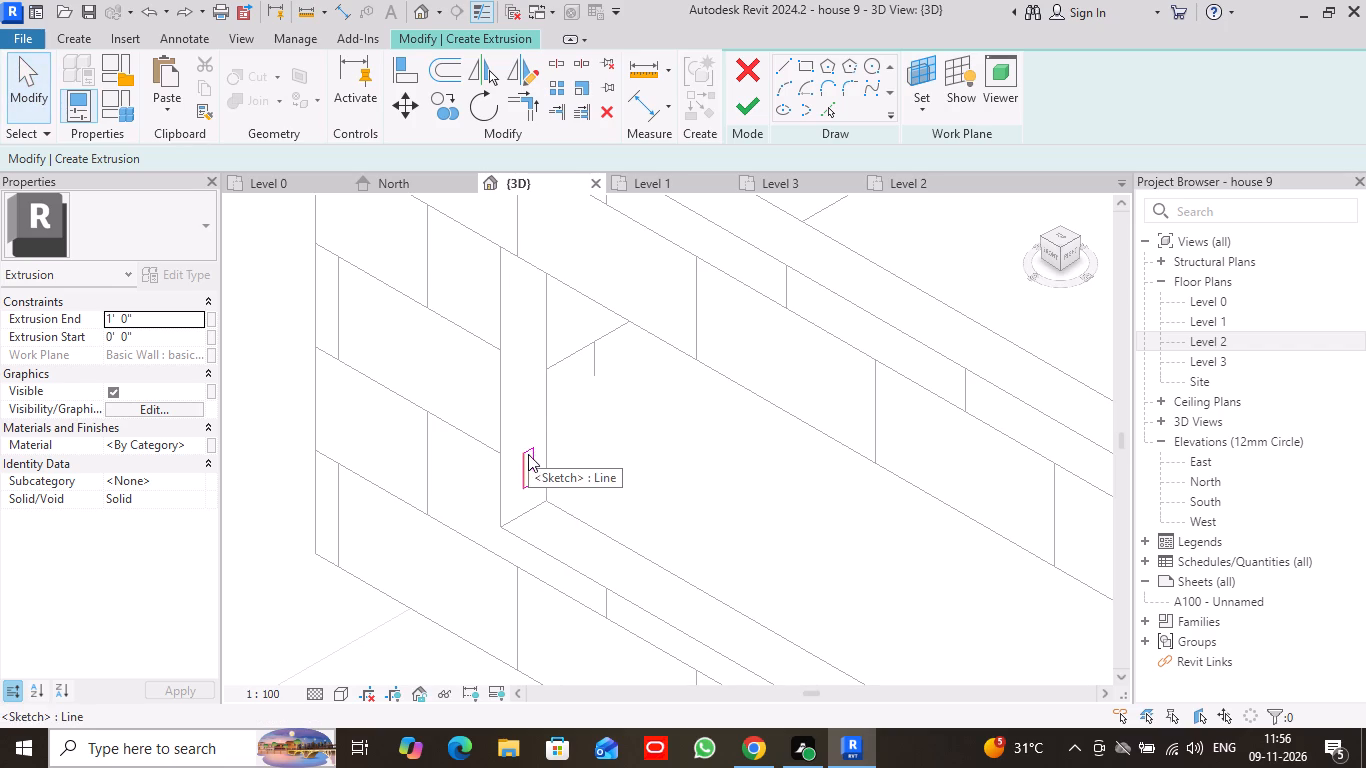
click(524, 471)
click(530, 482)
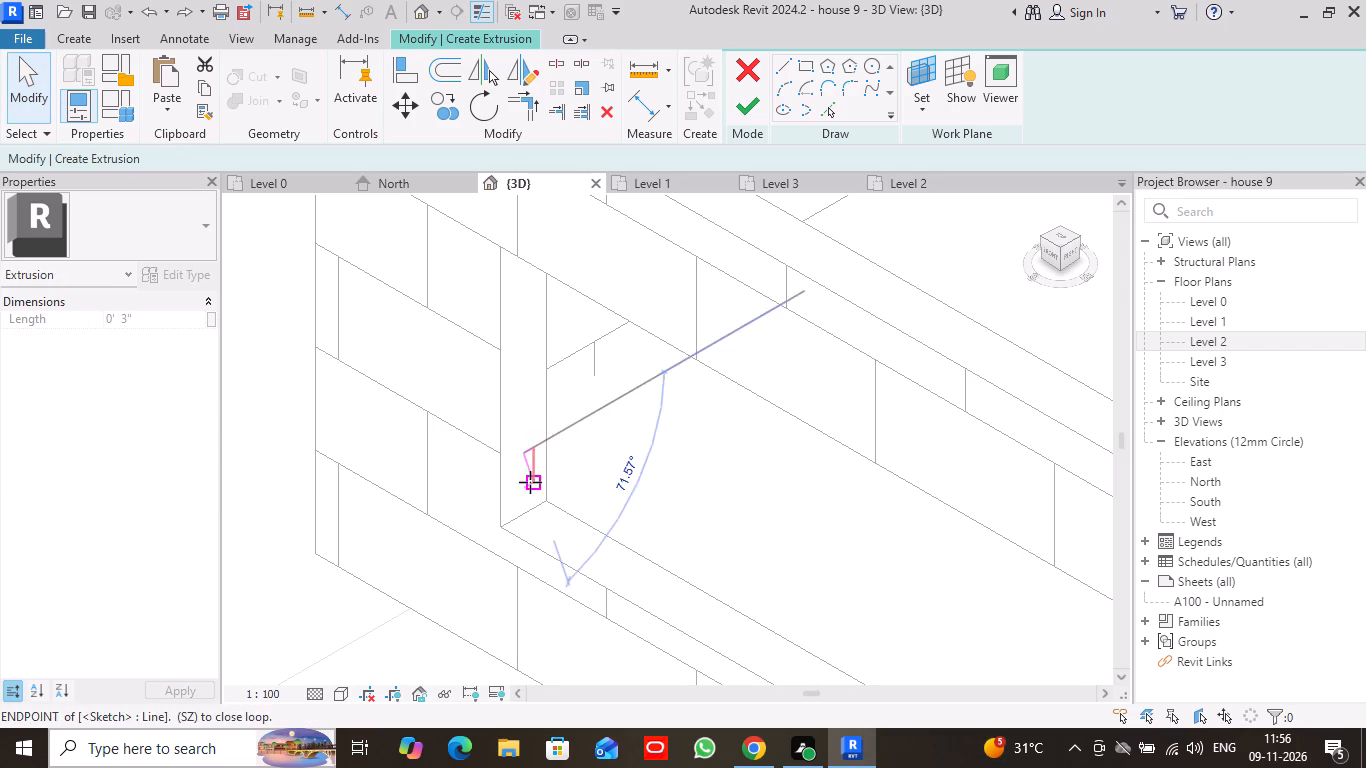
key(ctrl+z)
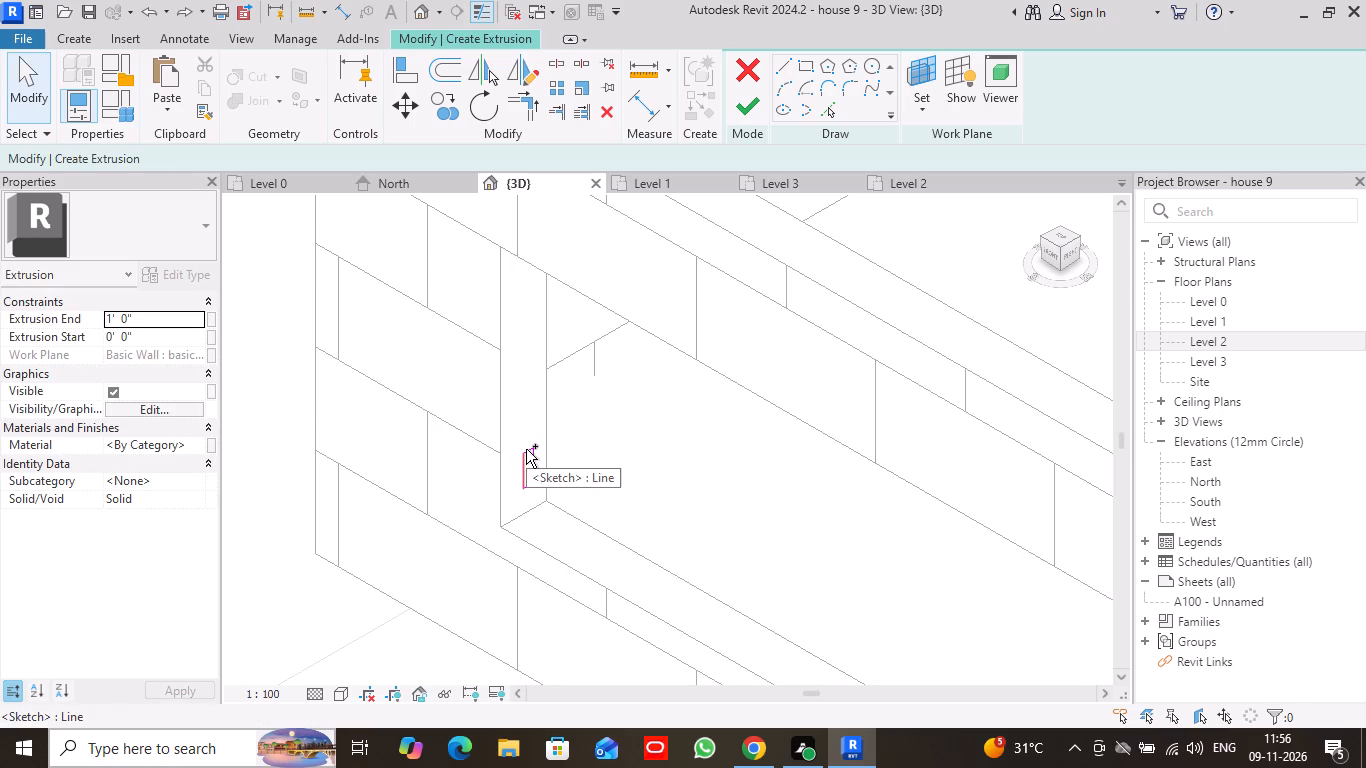
Select all four lines of the small rectangle and copy it vertically upward three times, spaced about 4 1/2", 5" and 4 1/2".
ctrl+scroll(529, 453, up, 13)
scroll(528, 452, up, 6)
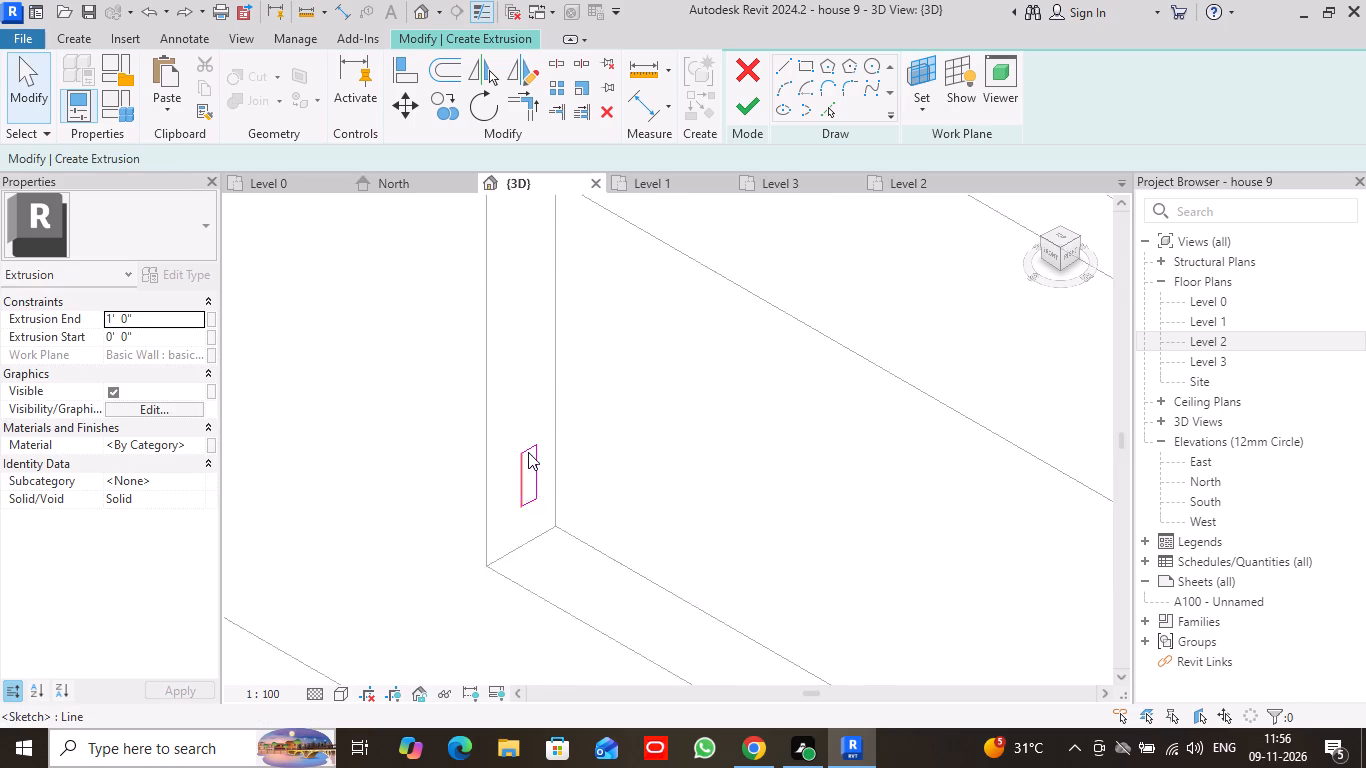
scroll(528, 452, up, 4)
ctrl+click(534, 443)
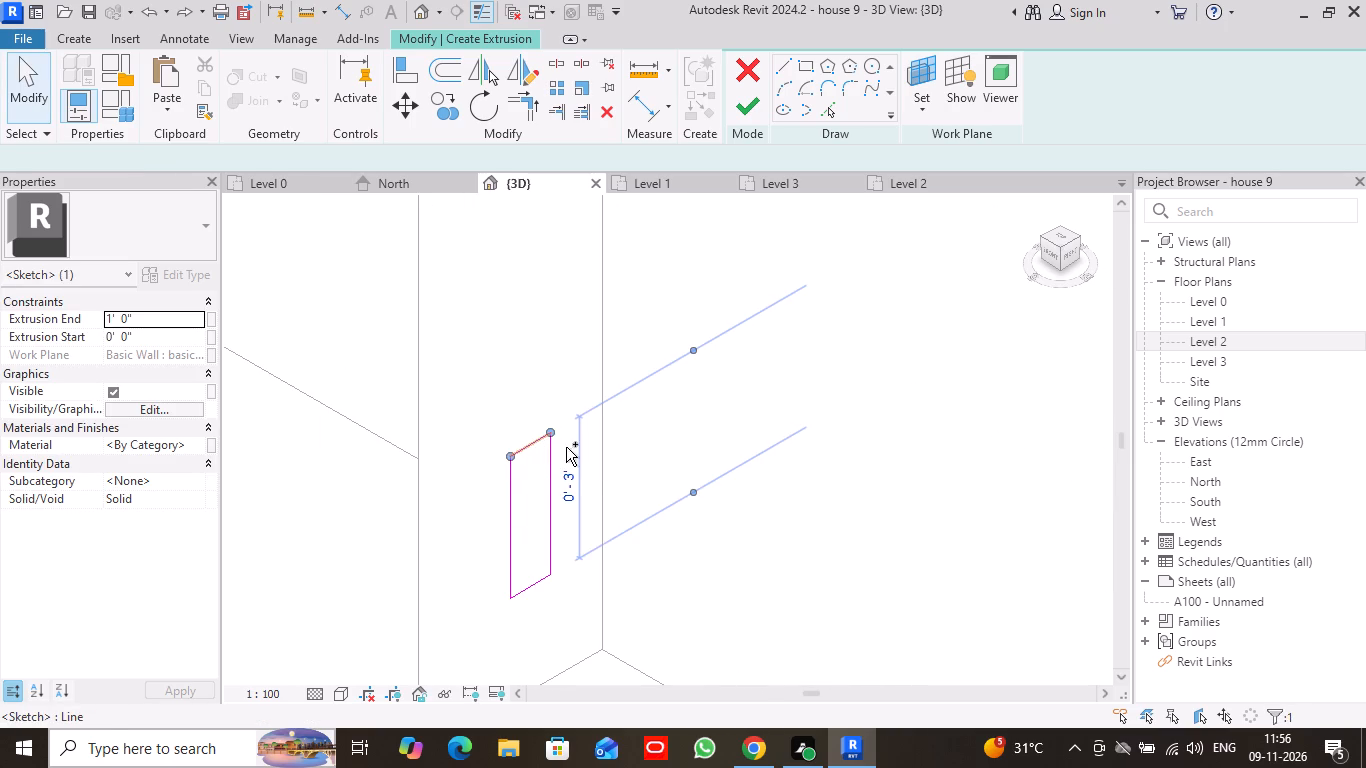
ctrl+click(548, 480)
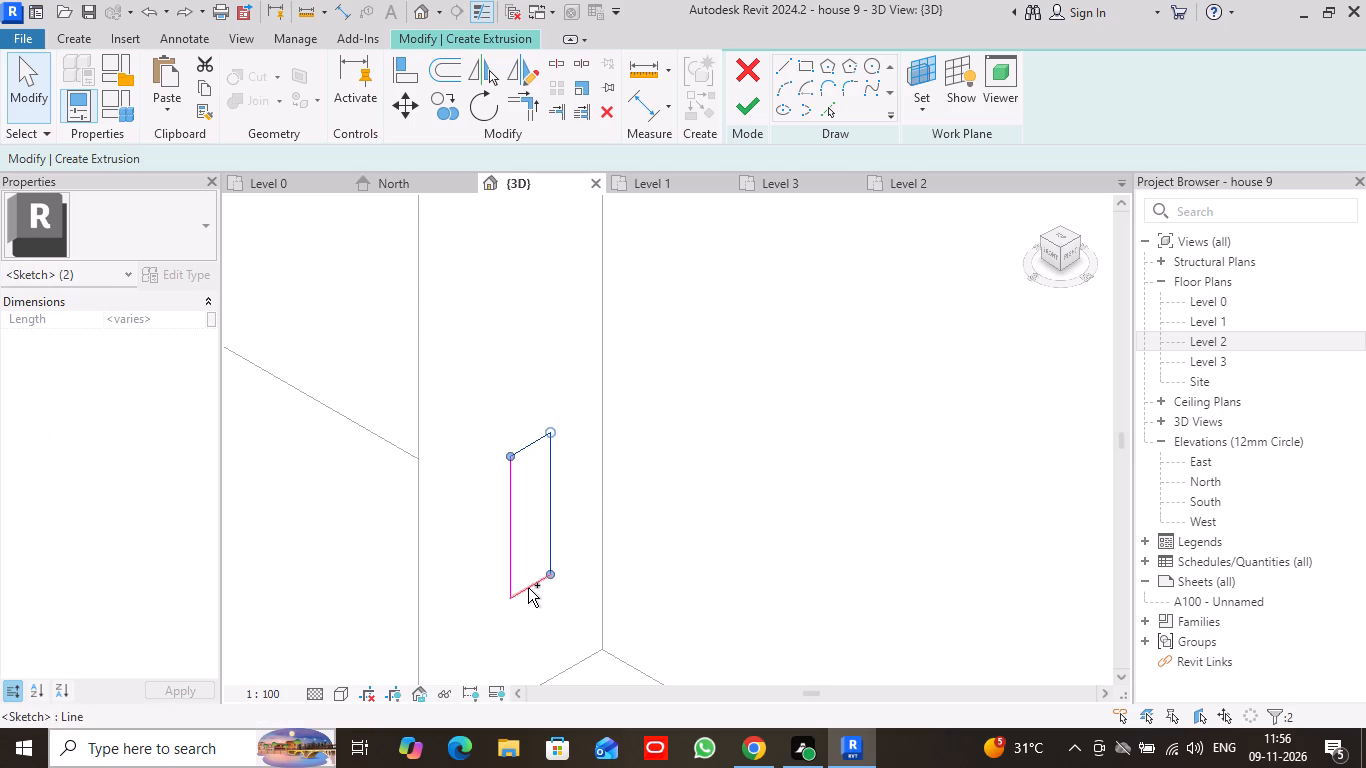
ctrl+click(528, 585)
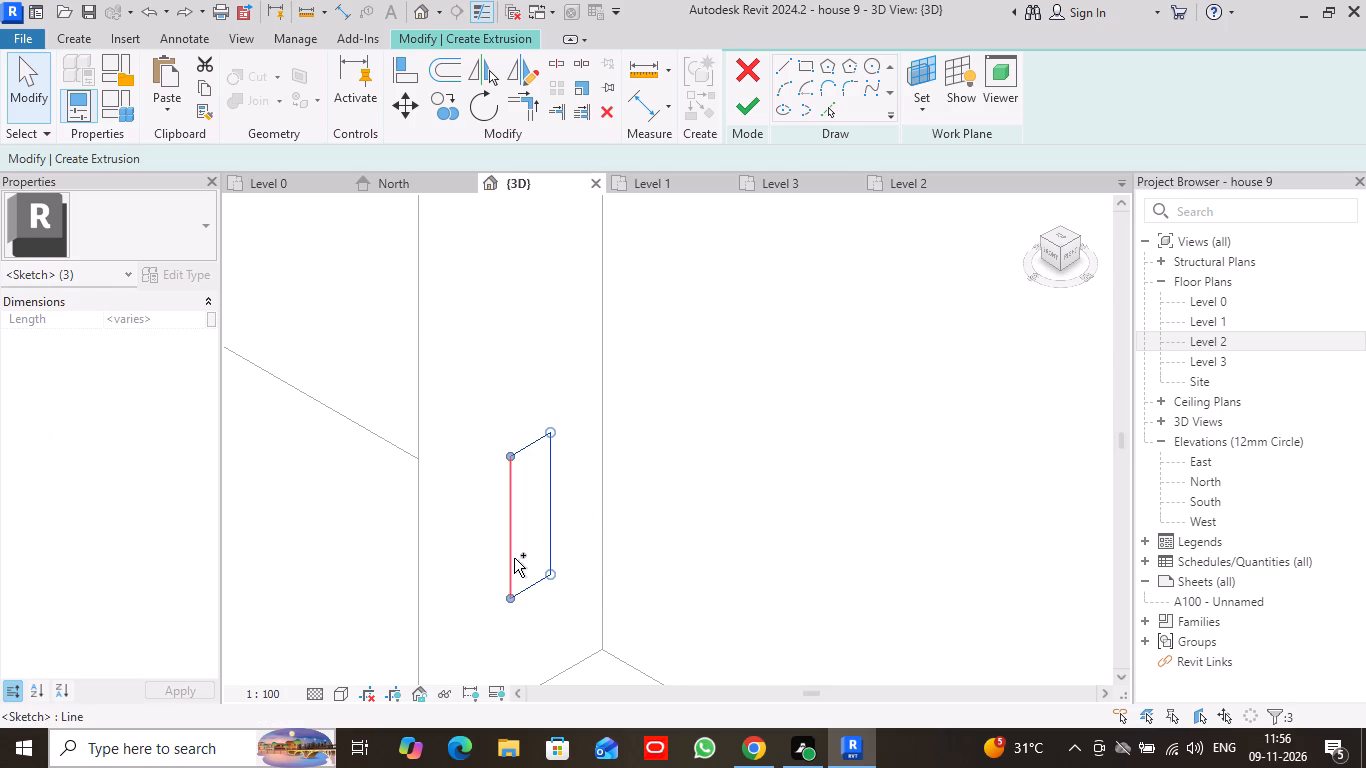
ctrl+click(508, 539)
click(441, 102)
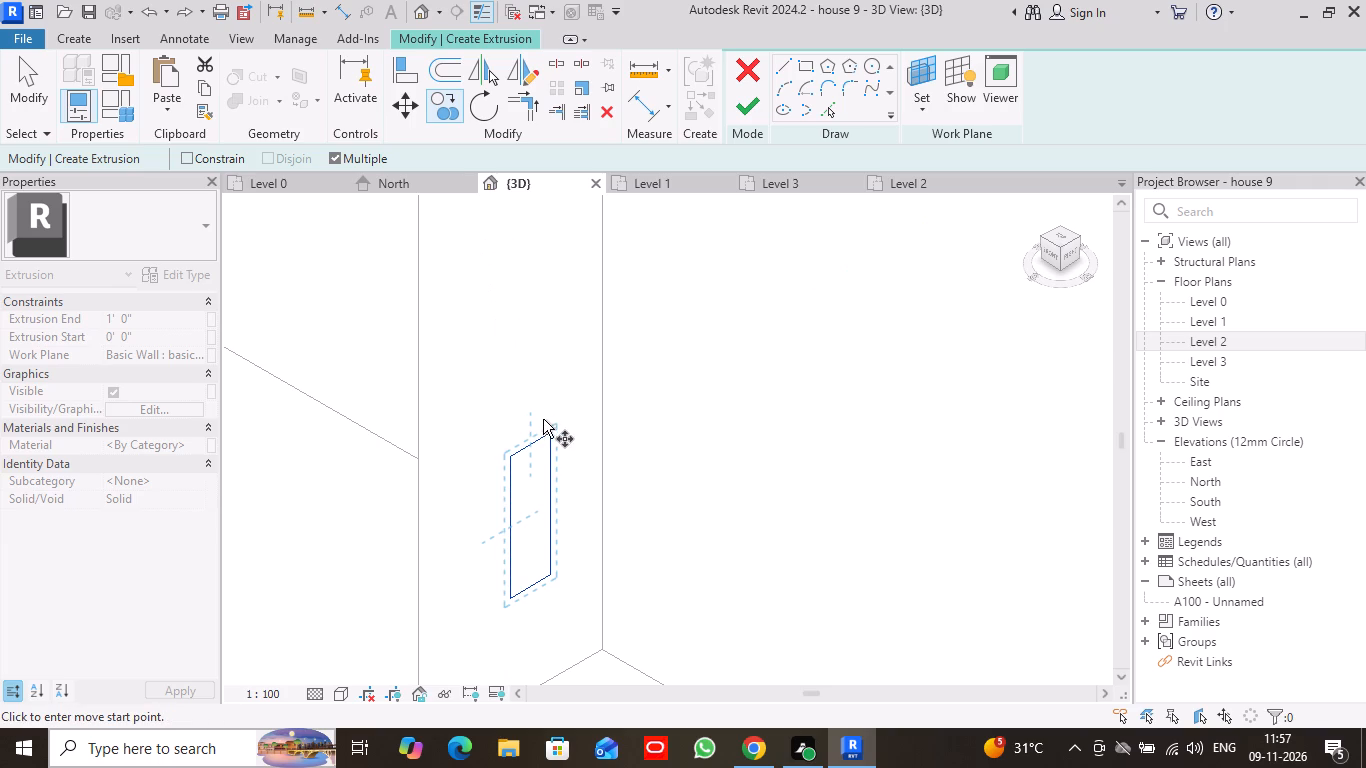
scroll(509, 397, down, 4)
middle_drag(540, 336, 540, 386)
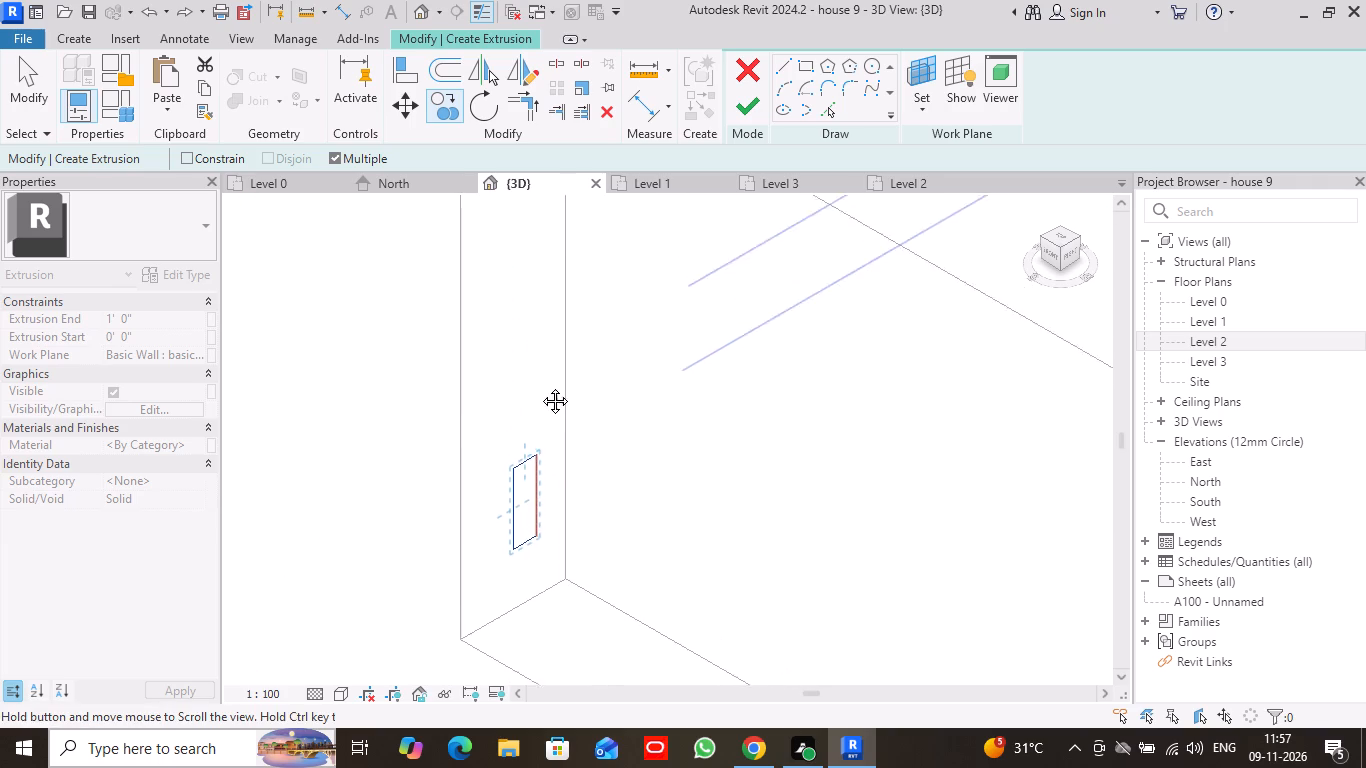
middle_drag(540, 386, 539, 461)
scroll(539, 461, down, 2)
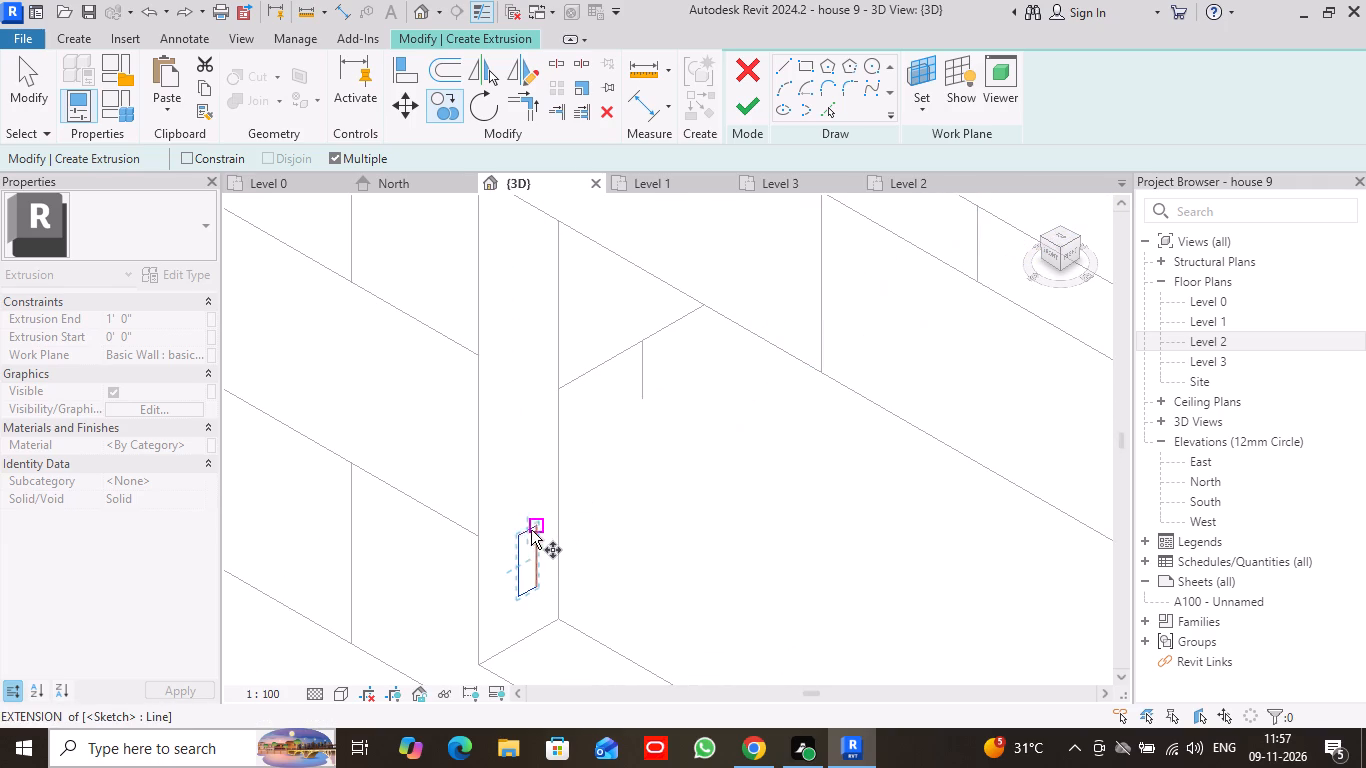
click(530, 528)
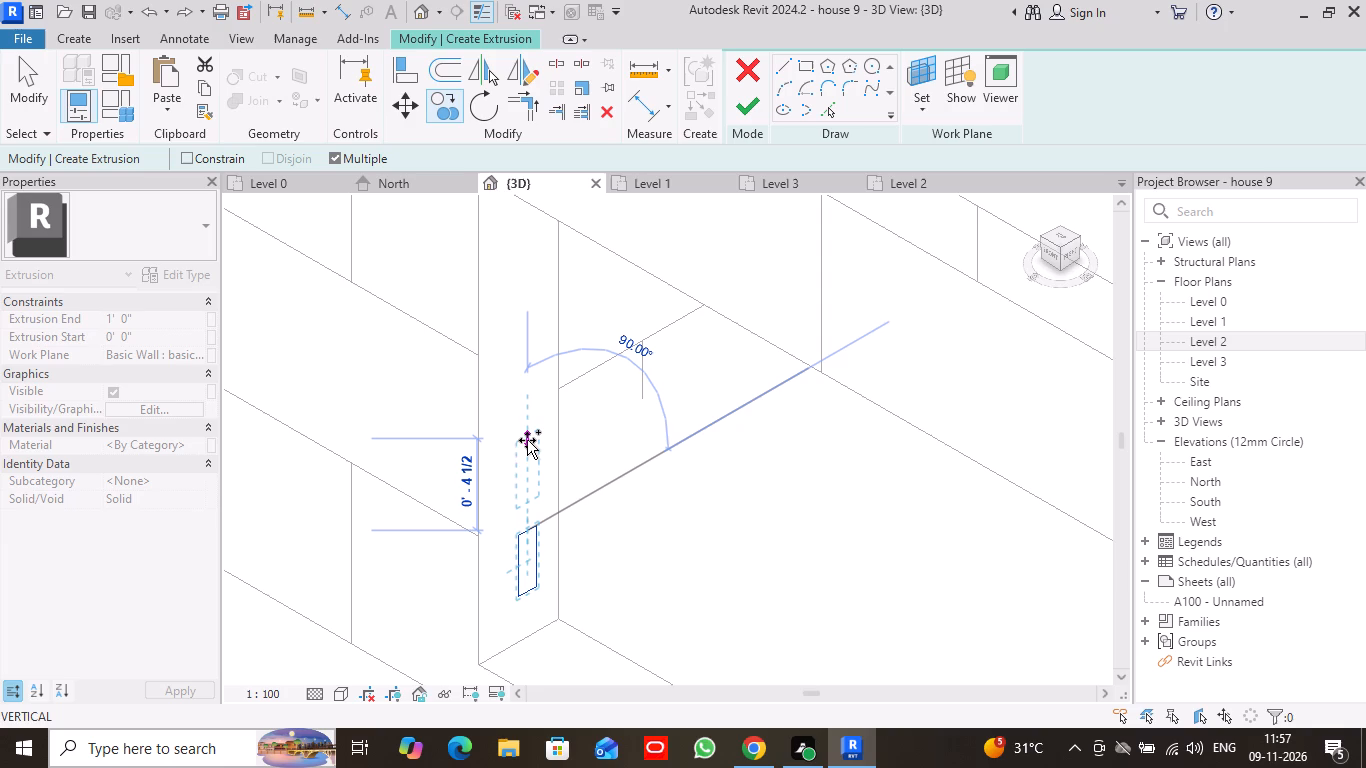
click(527, 440)
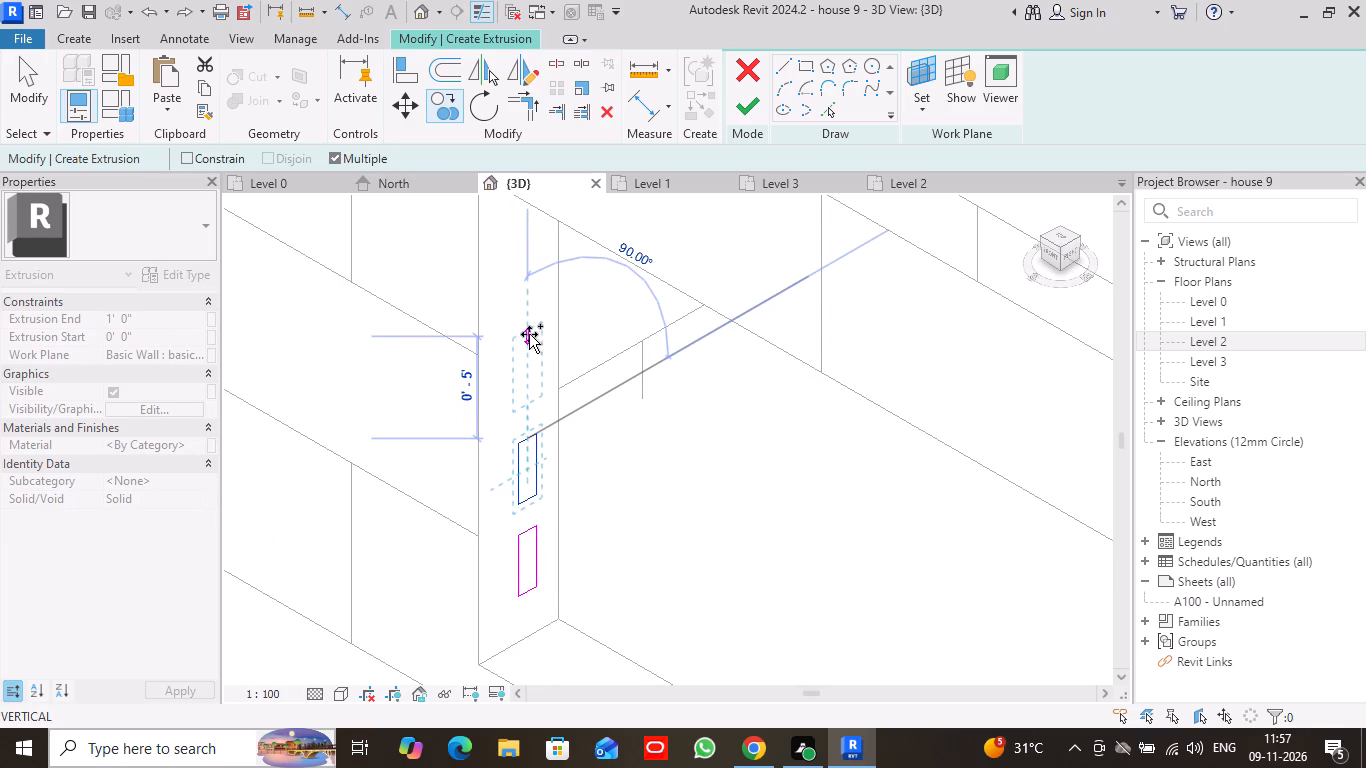
click(525, 340)
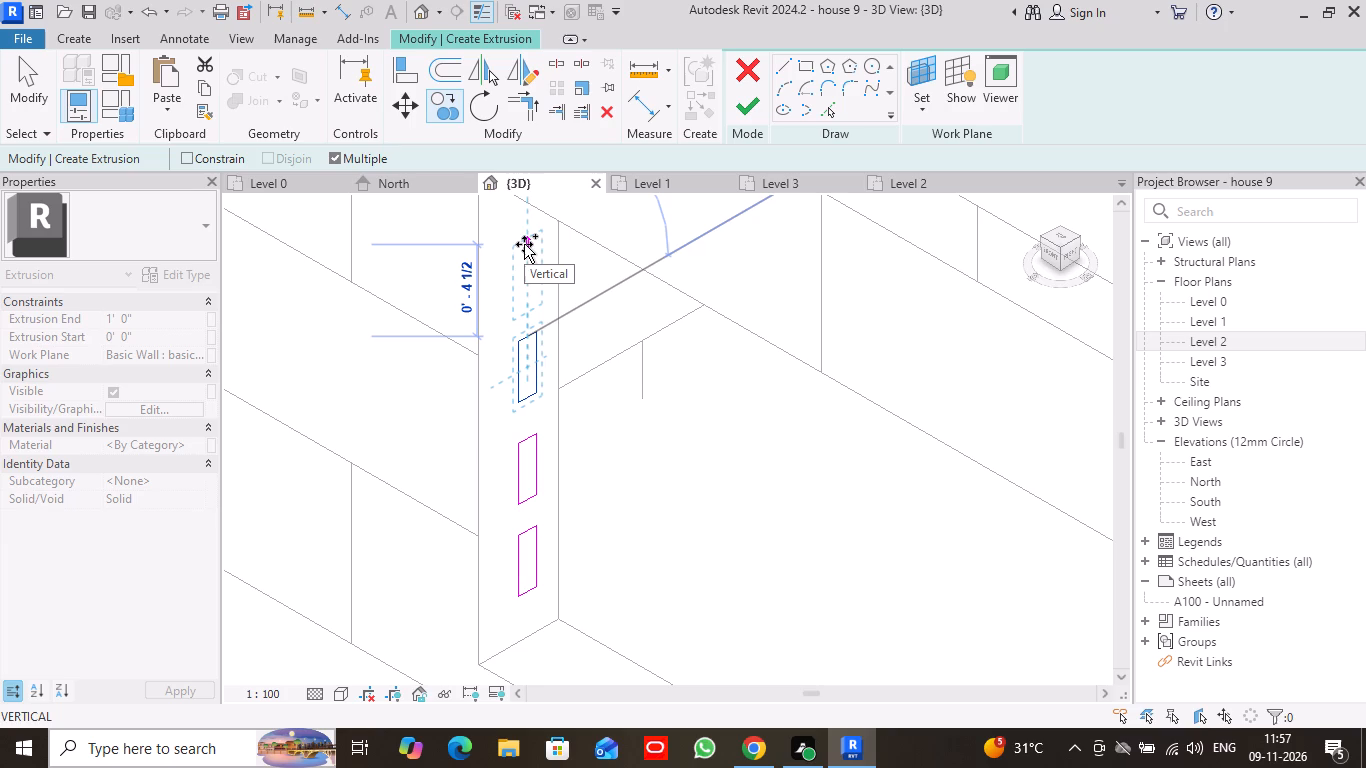
click(524, 244)
scroll(640, 344, down, 3)
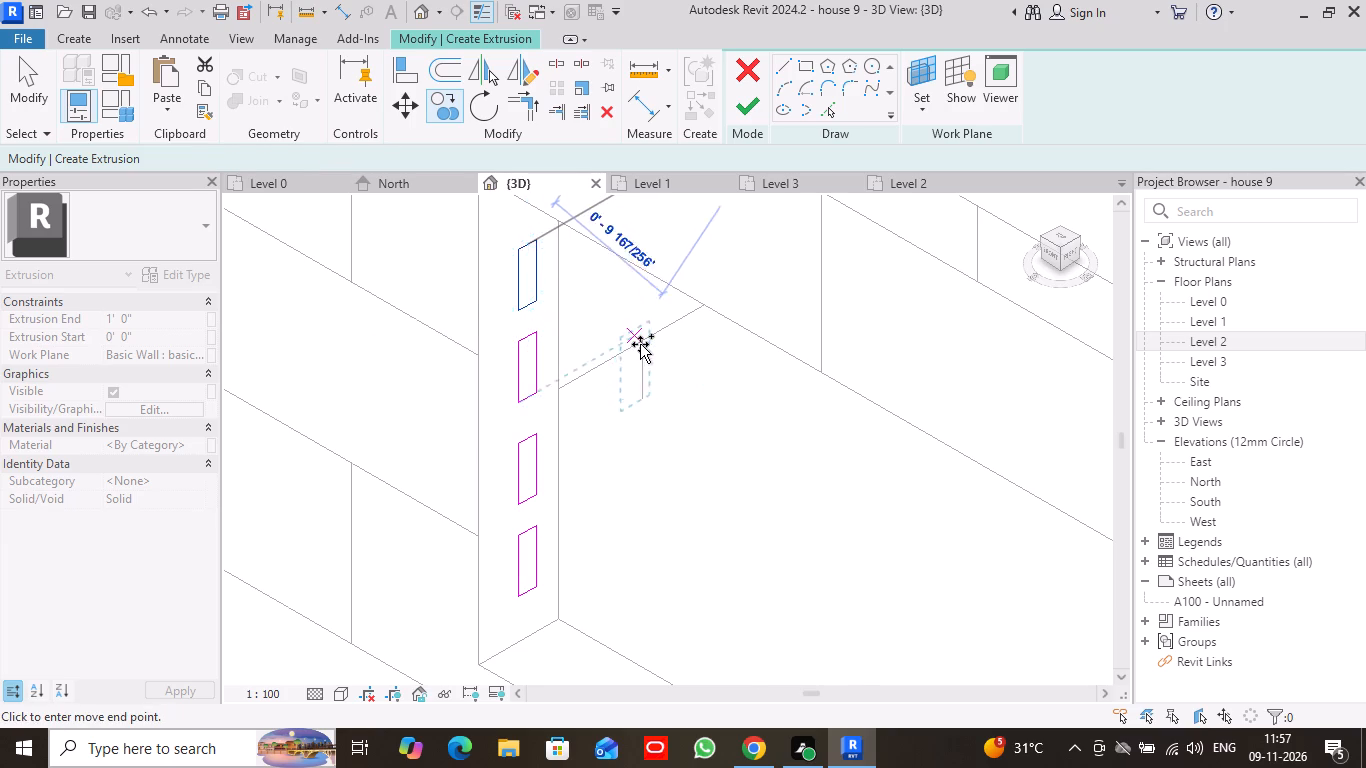
click(26, 82)
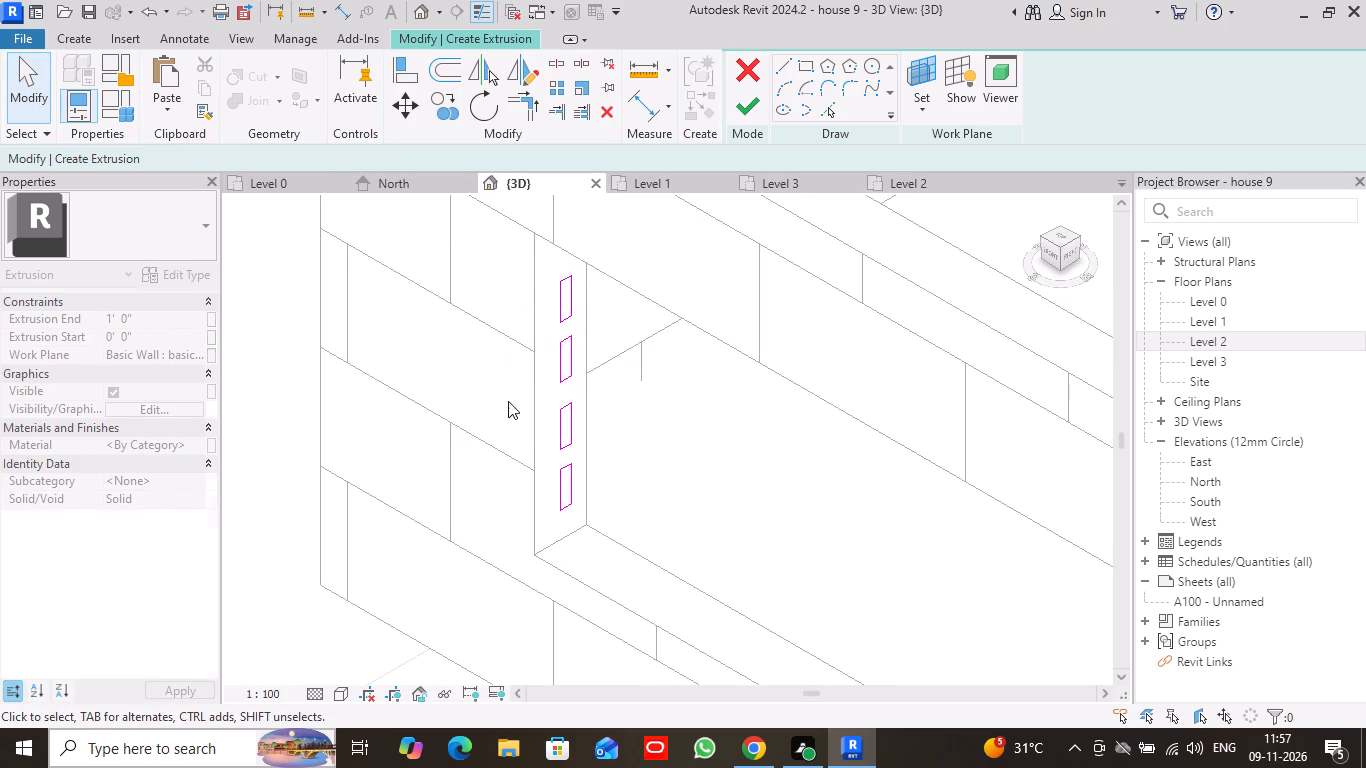
Finish the sketch of four stacked rectangles to extrude them as bars 1' 0" deep.
scroll(689, 526, down, 3)
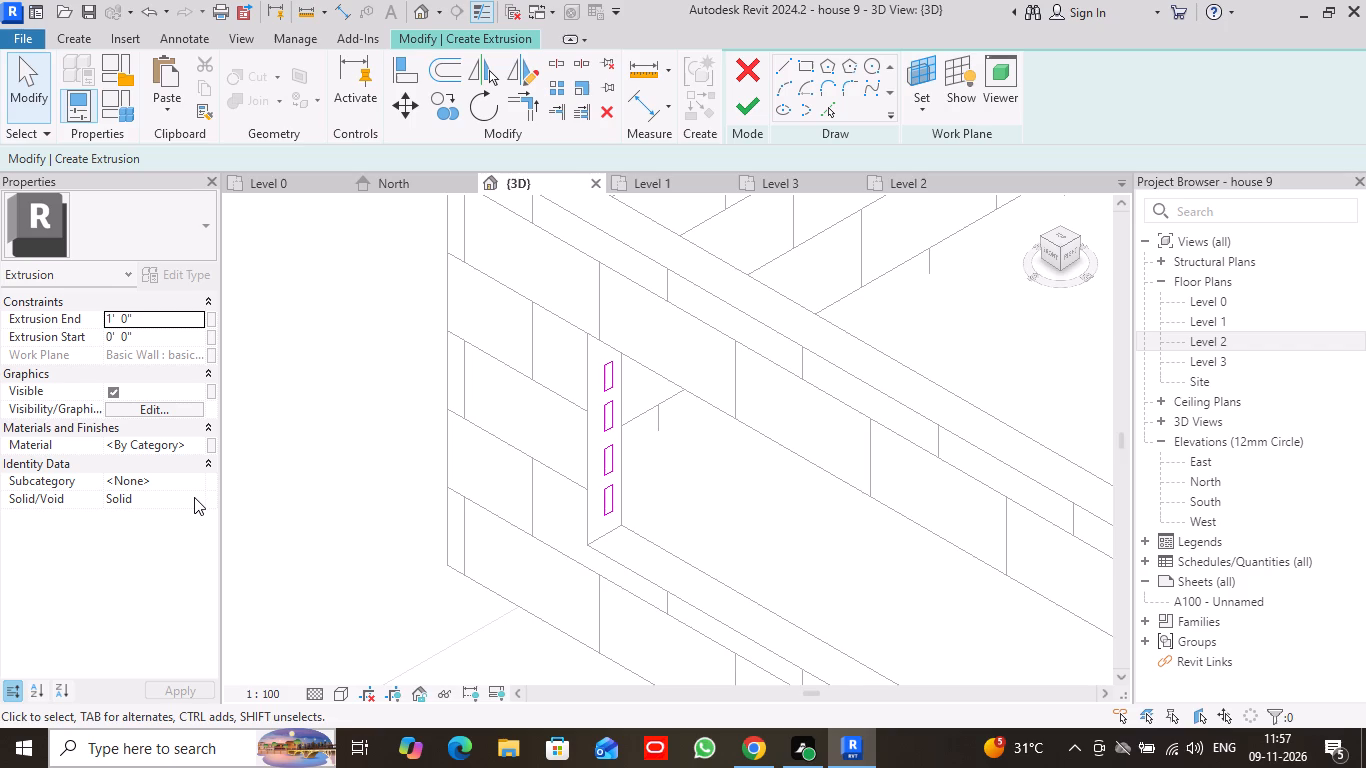
click(746, 110)
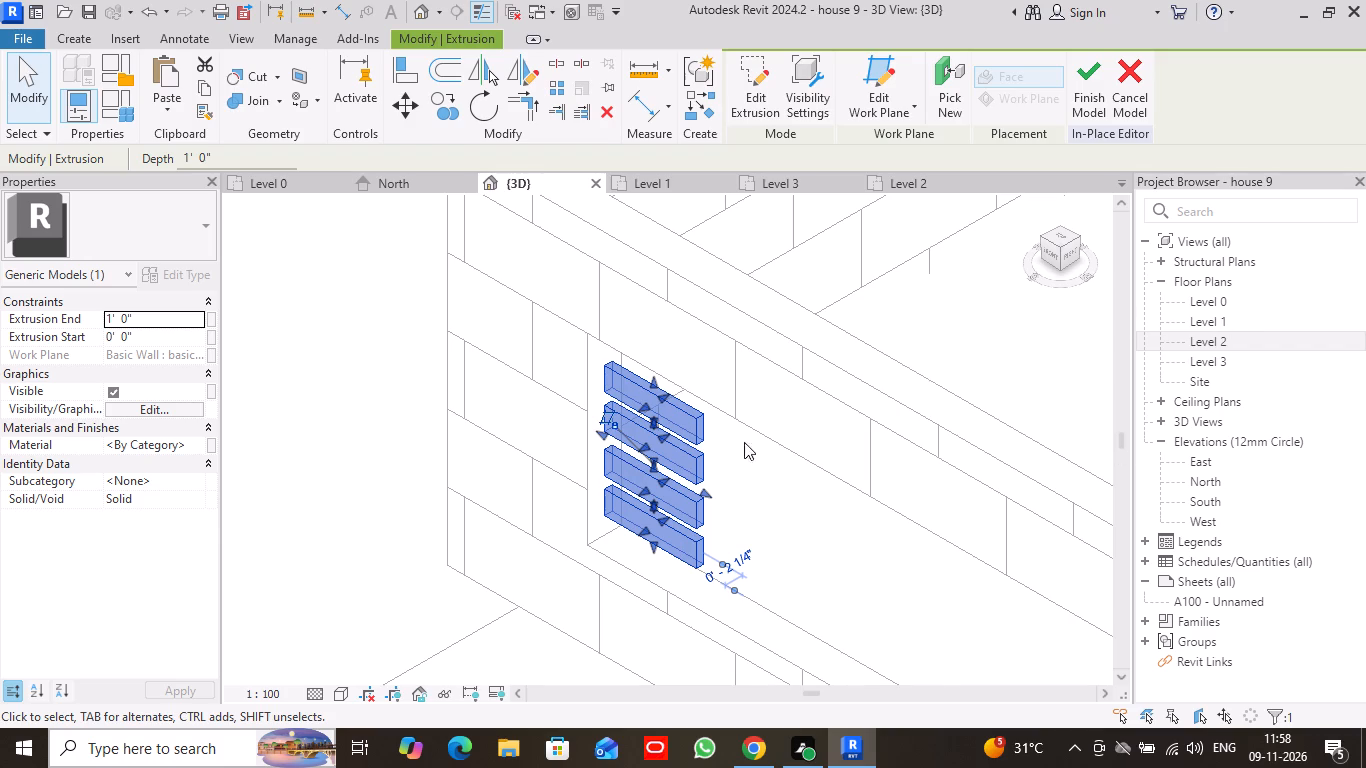
Stretch the four-bar extrusion to 12' 0" so it spans the full parapet opening, and finish the in-place model.
scroll(760, 488, down, 4)
scroll(947, 653, down, 1)
middle_drag(917, 605, 734, 416)
scroll(734, 416, down, 1)
click(598, 338)
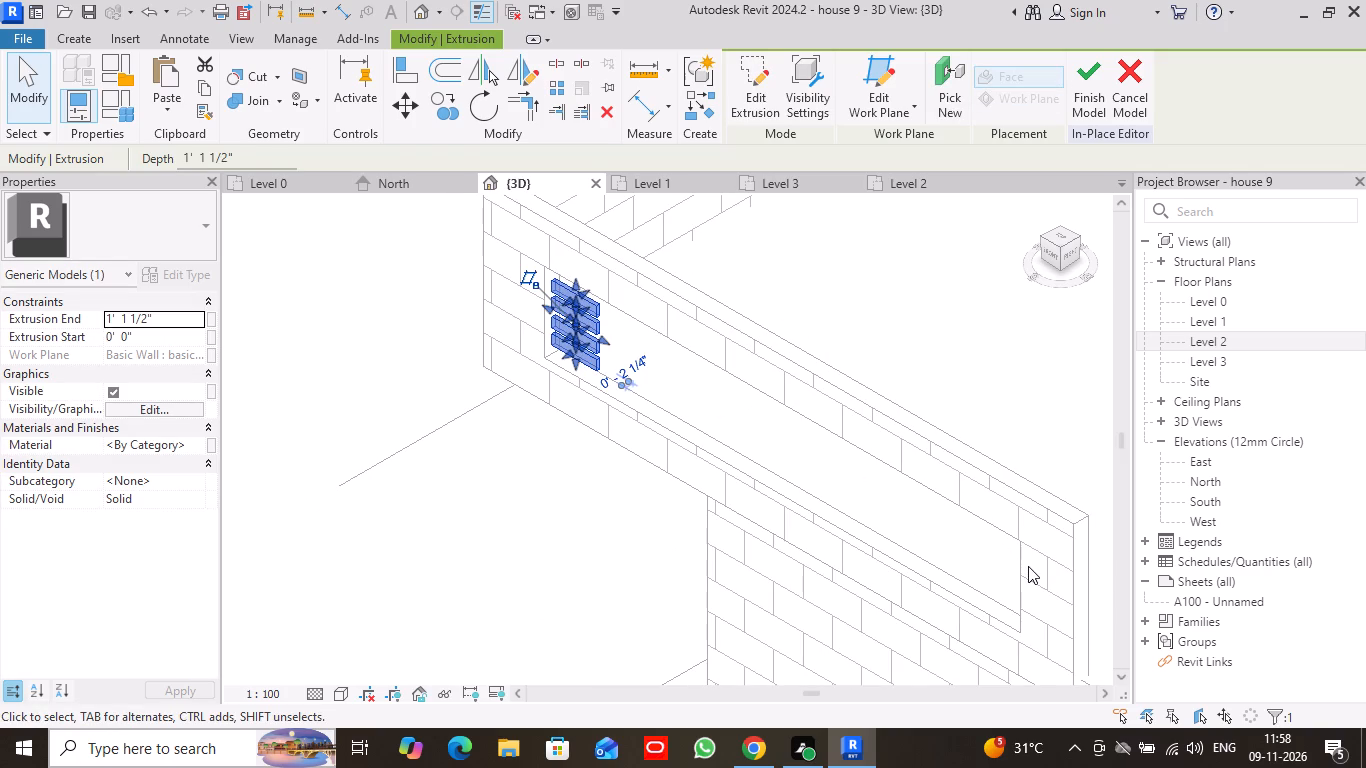
click(601, 339)
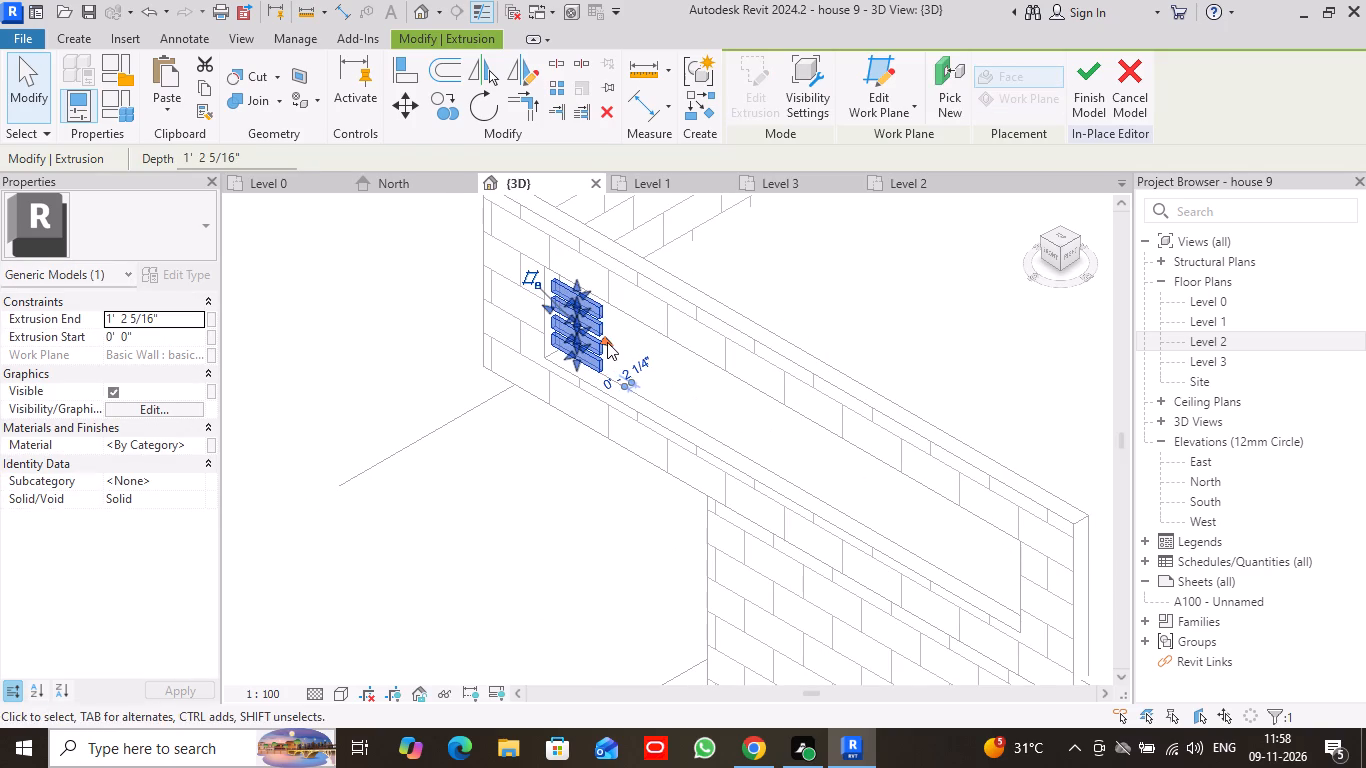
drag(607, 342, 1020, 570)
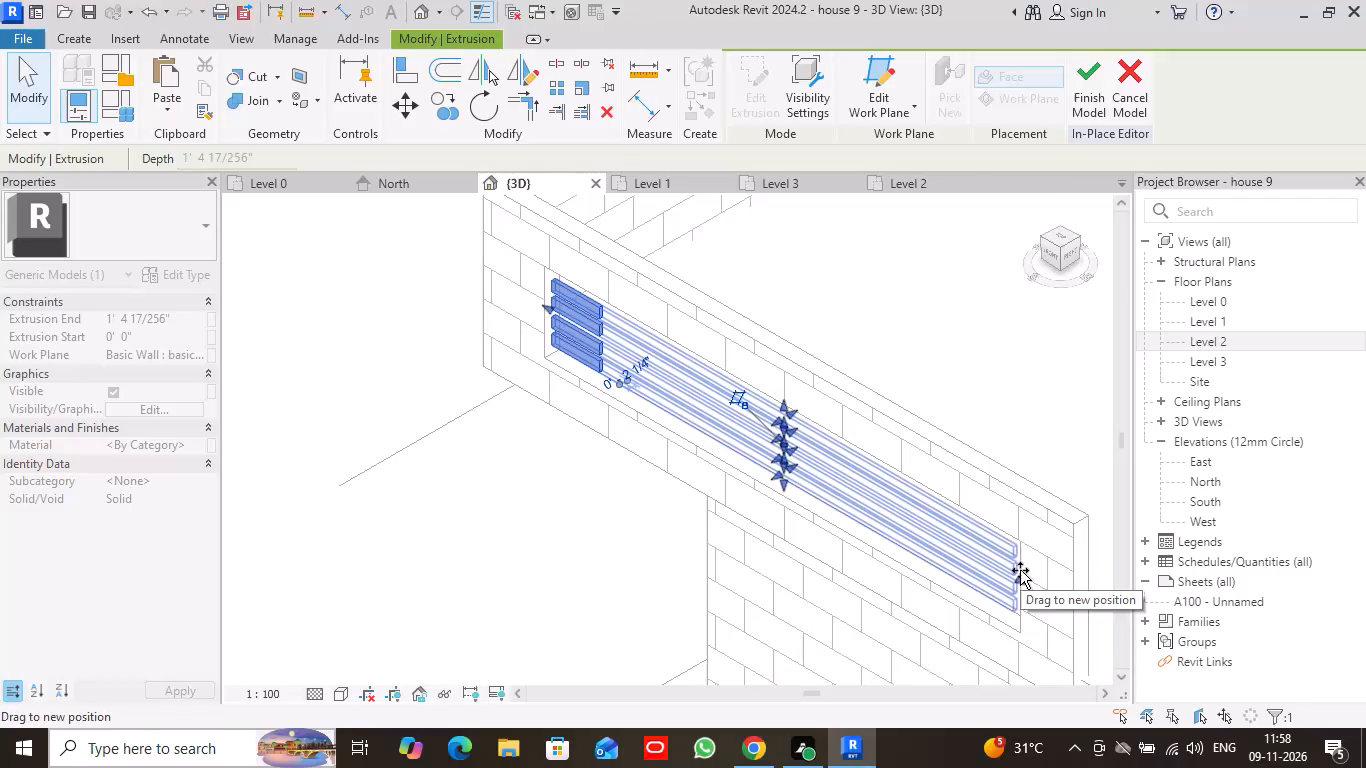
drag(1020, 570, 1030, 579)
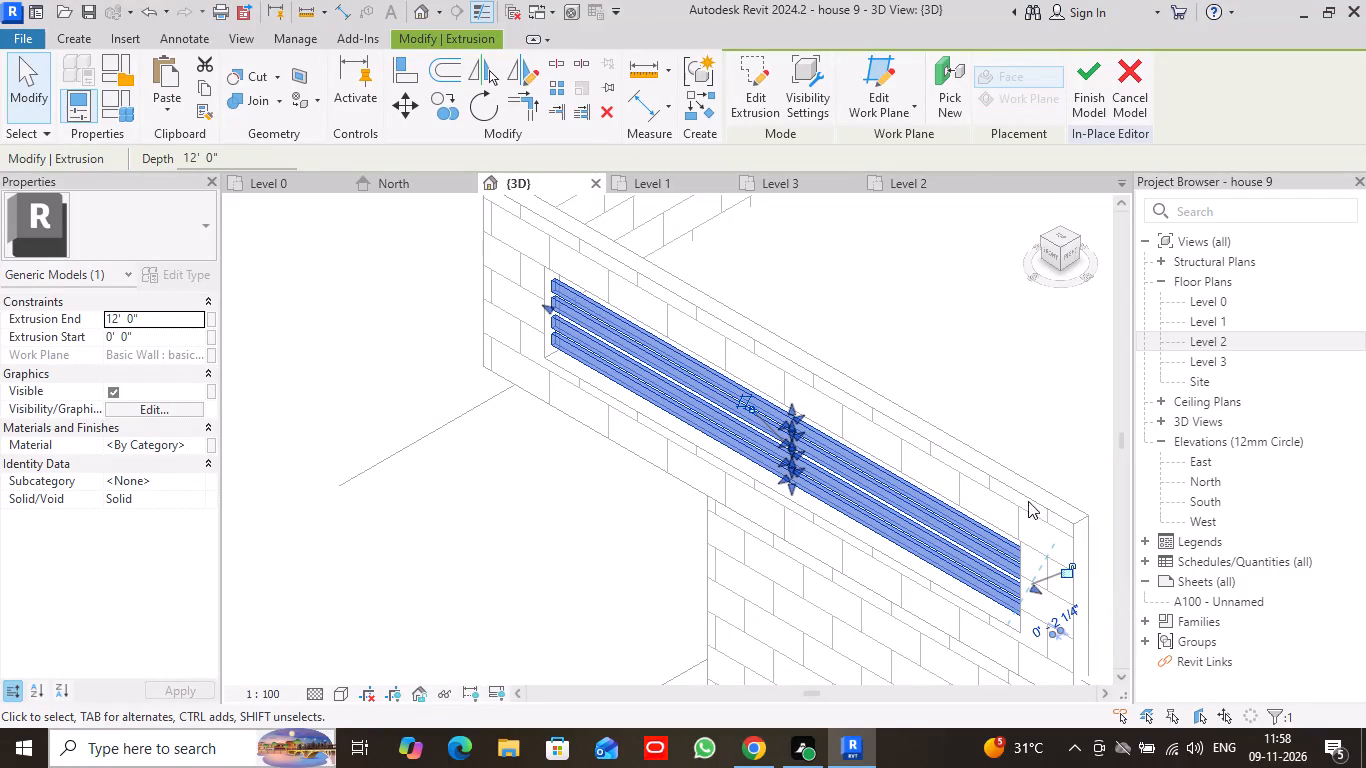
scroll(946, 340, down, 1)
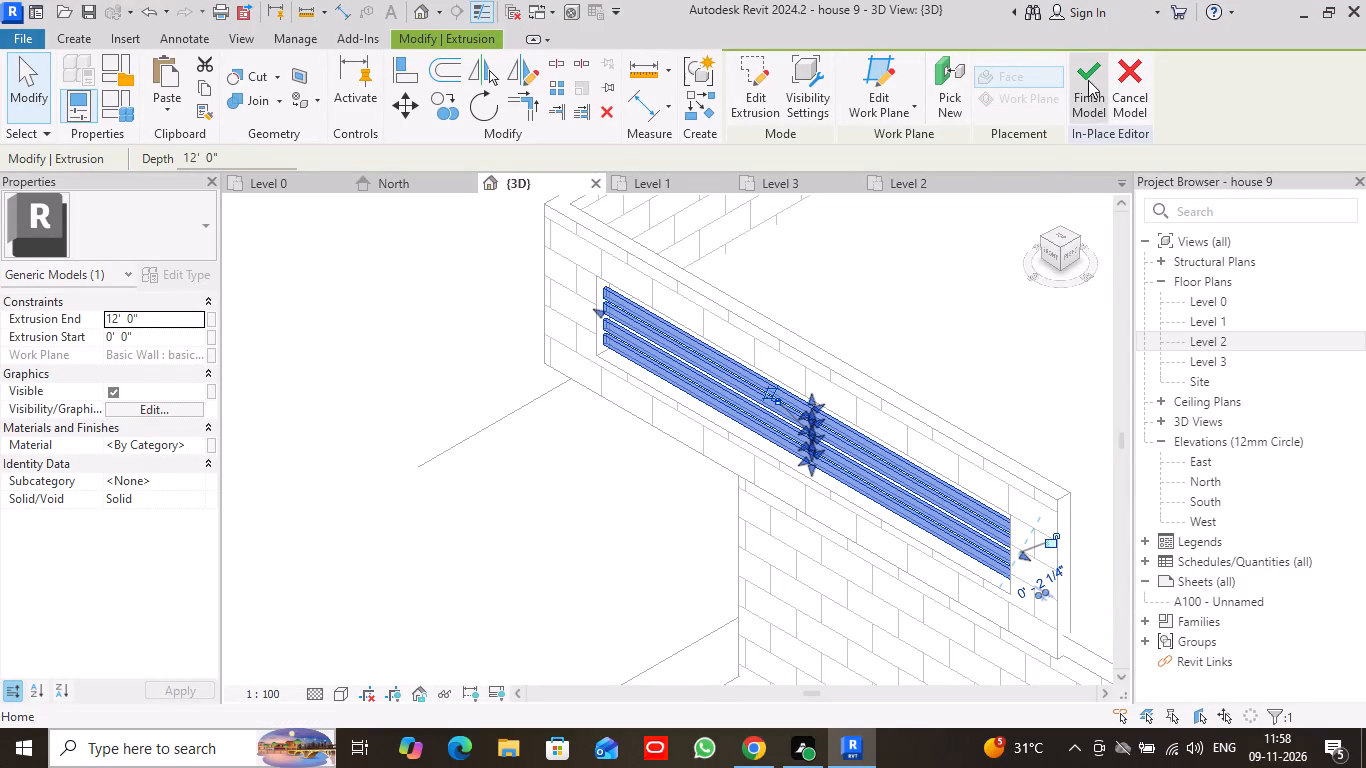
click(1087, 83)
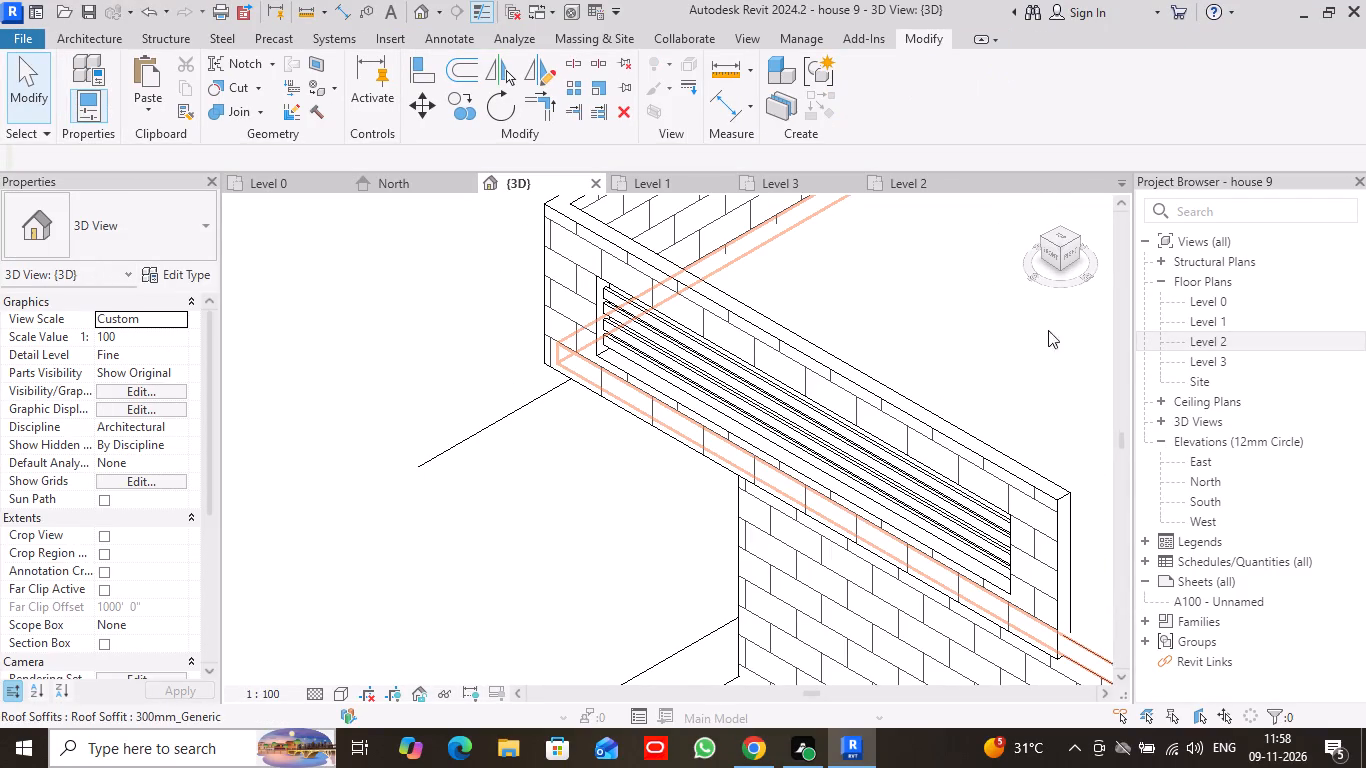
Set the 3D view's visual style to shaded, with the railing seen from the front corner.
drag(1060, 247, 1092, 222)
scroll(888, 393, up, 4)
scroll(907, 376, down, 4)
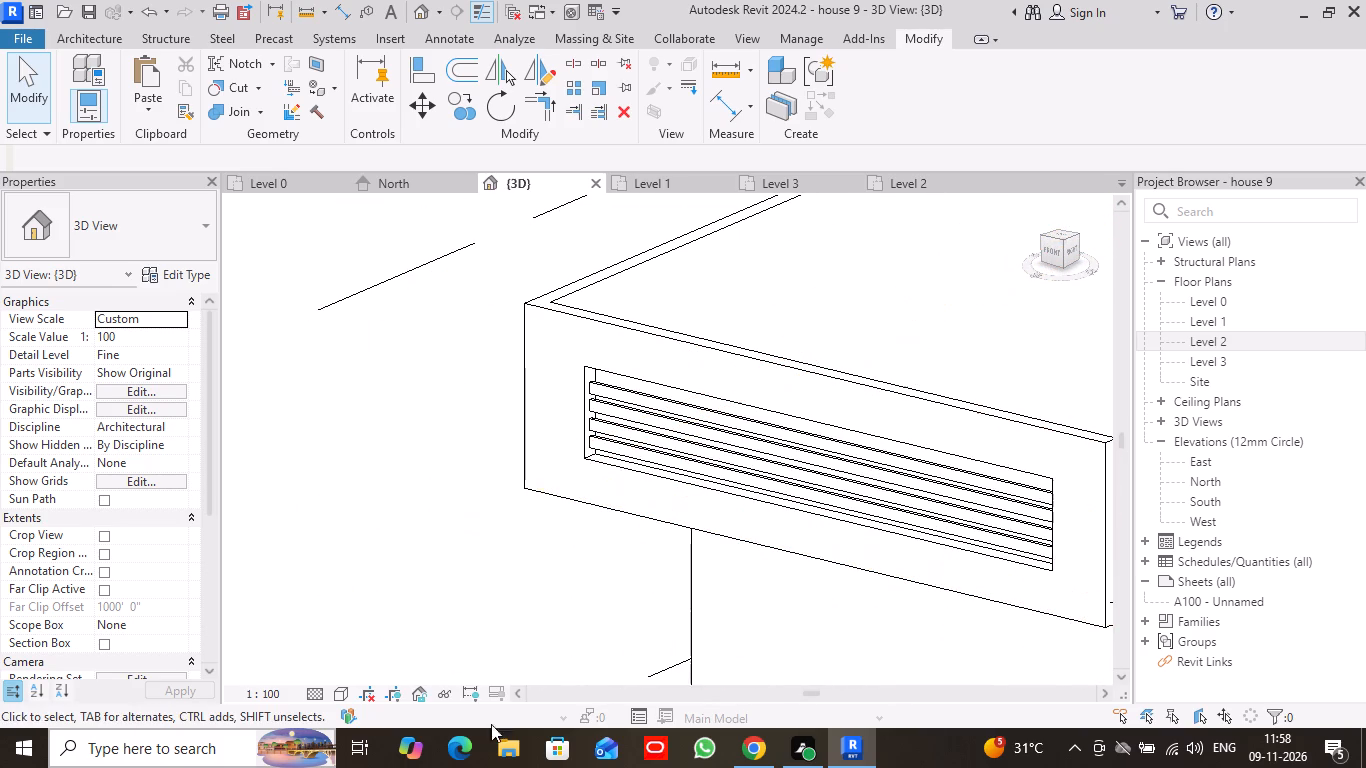
click(340, 690)
click(379, 606)
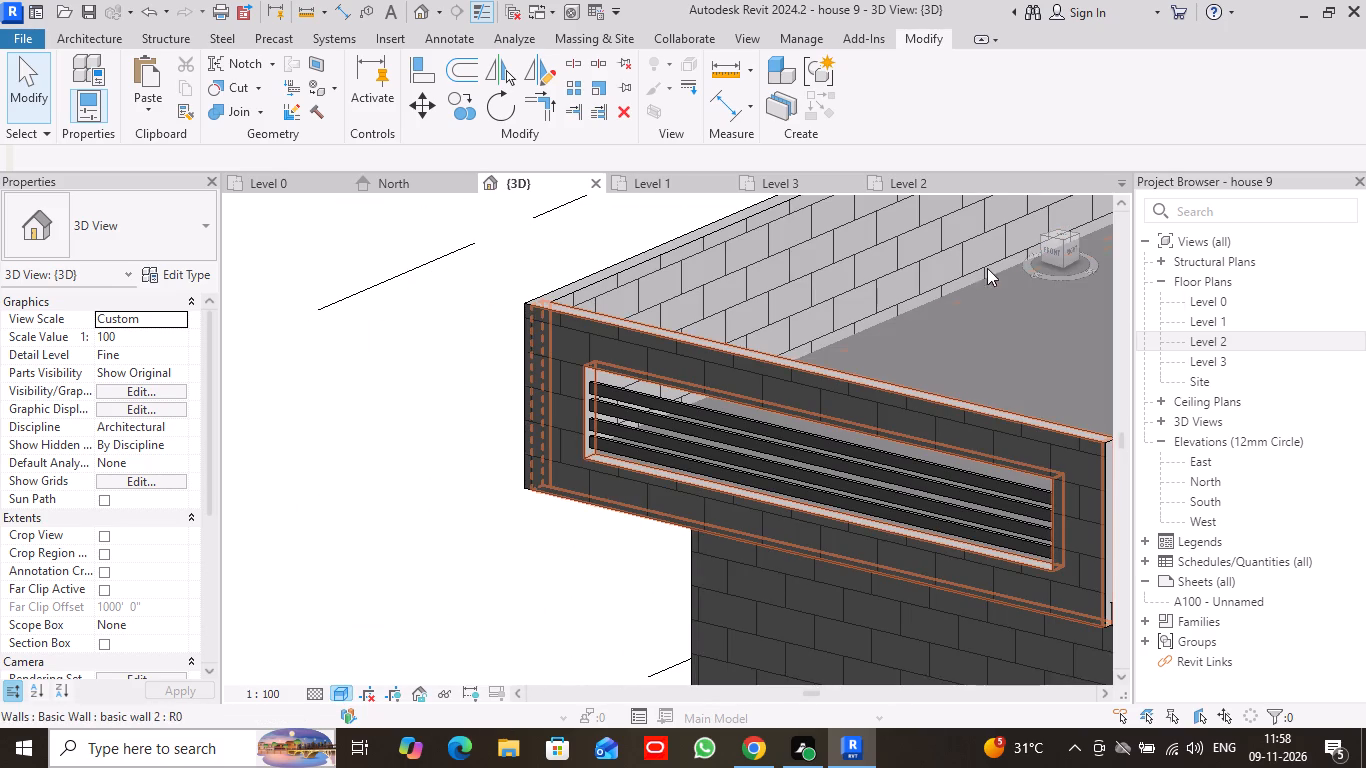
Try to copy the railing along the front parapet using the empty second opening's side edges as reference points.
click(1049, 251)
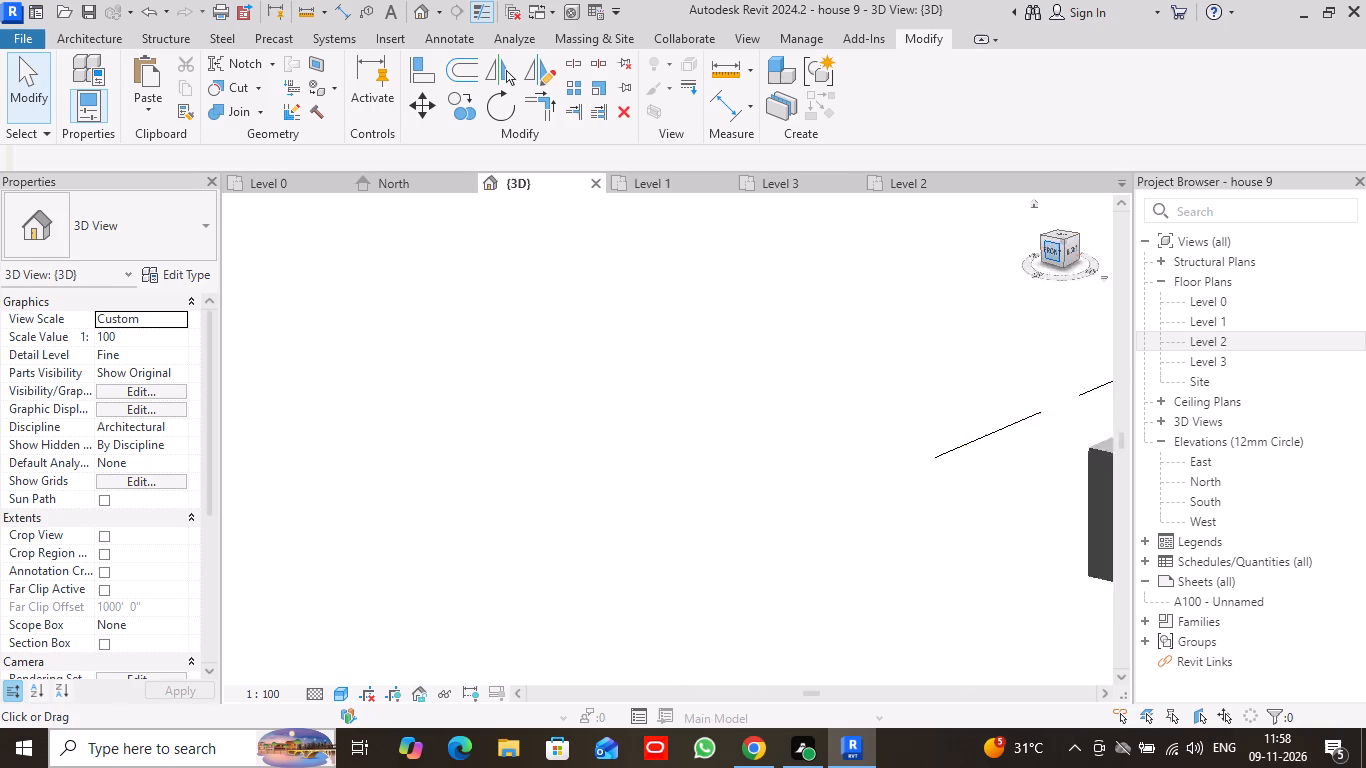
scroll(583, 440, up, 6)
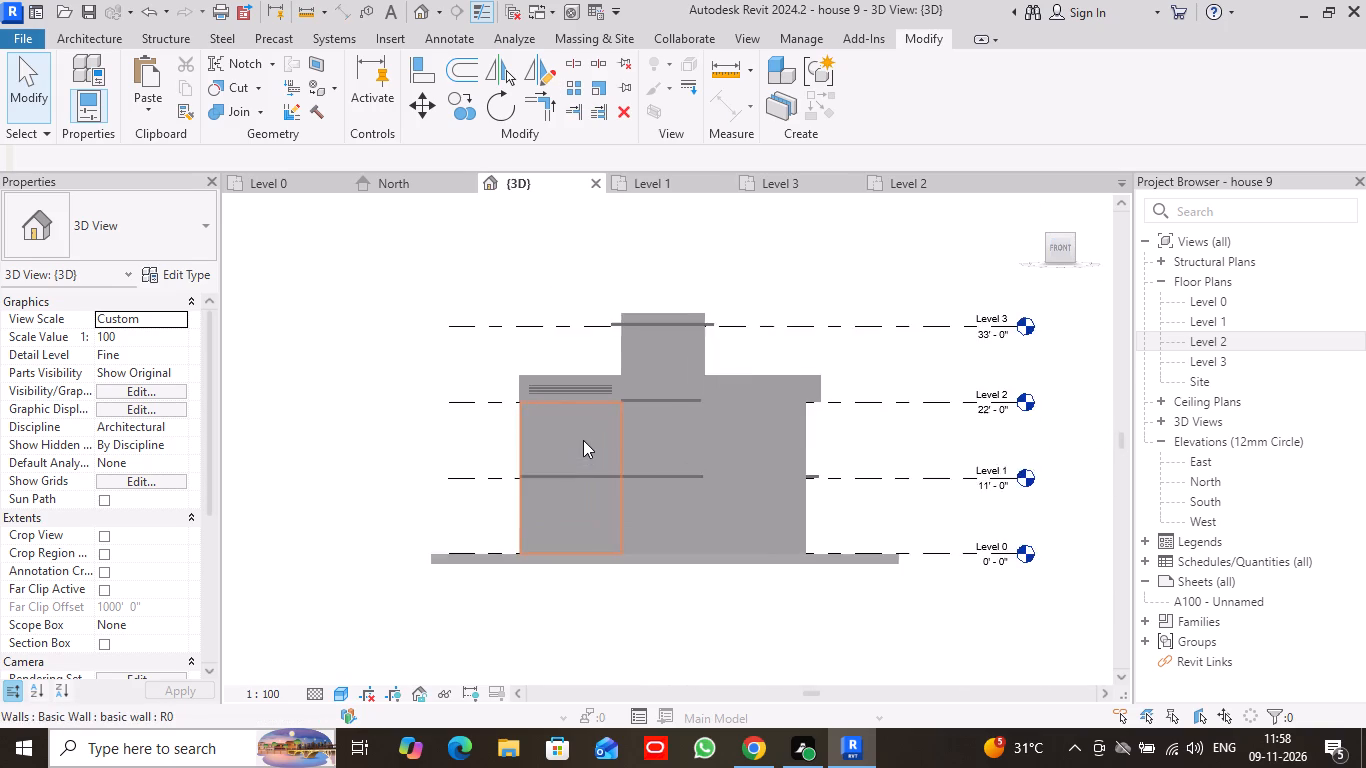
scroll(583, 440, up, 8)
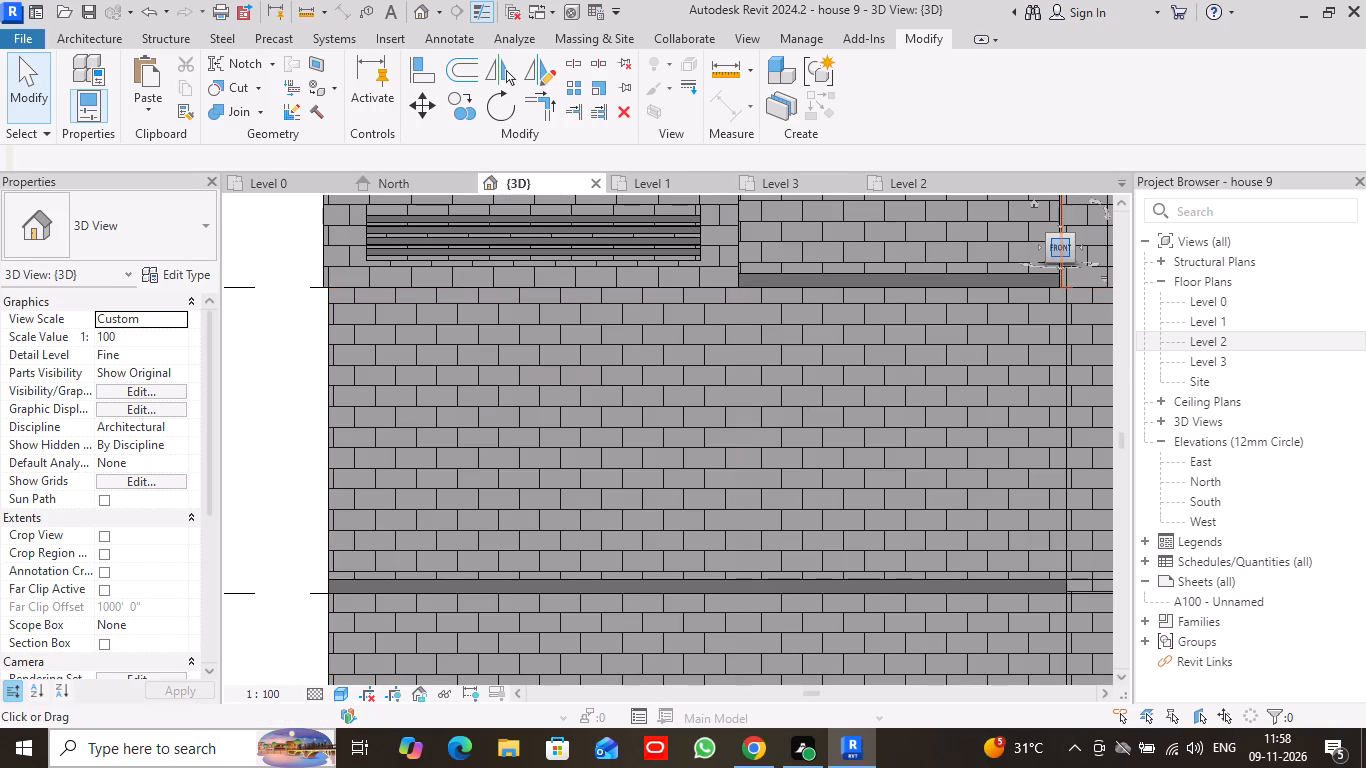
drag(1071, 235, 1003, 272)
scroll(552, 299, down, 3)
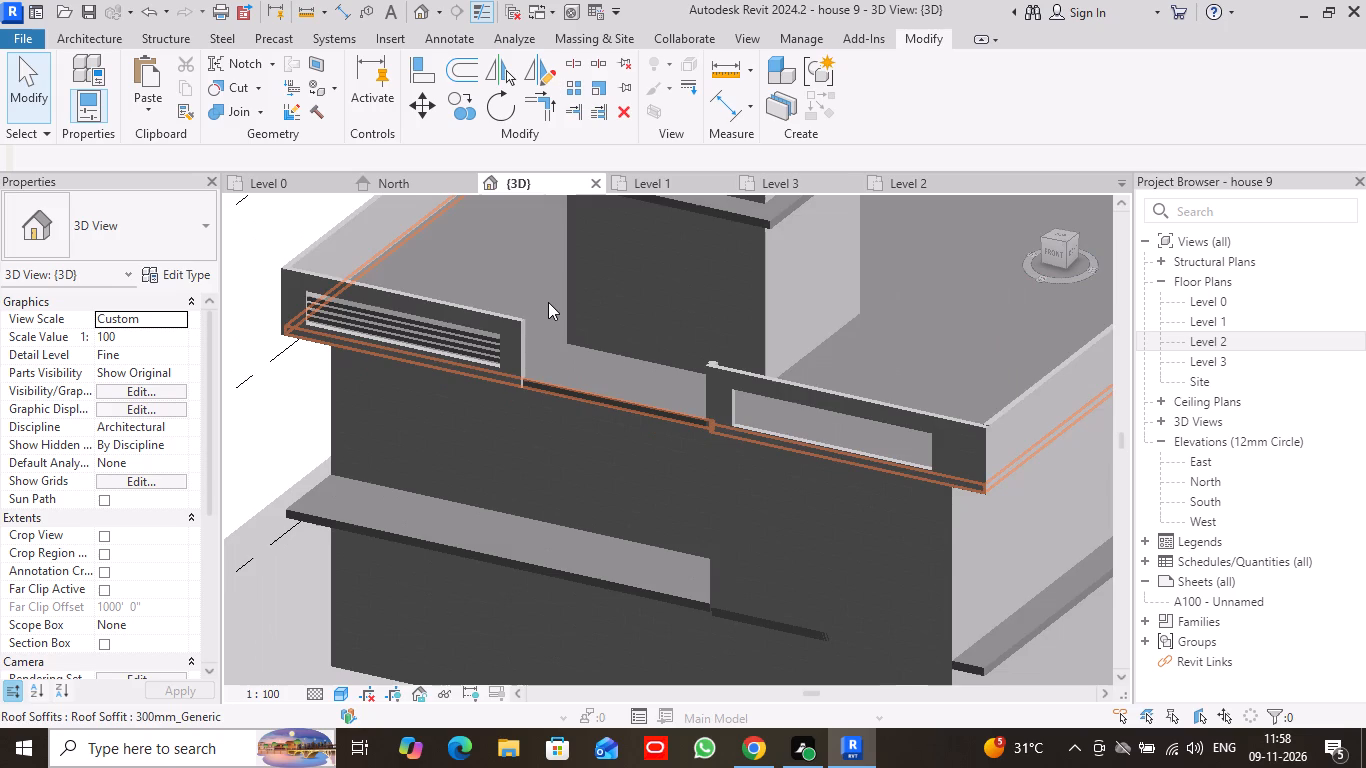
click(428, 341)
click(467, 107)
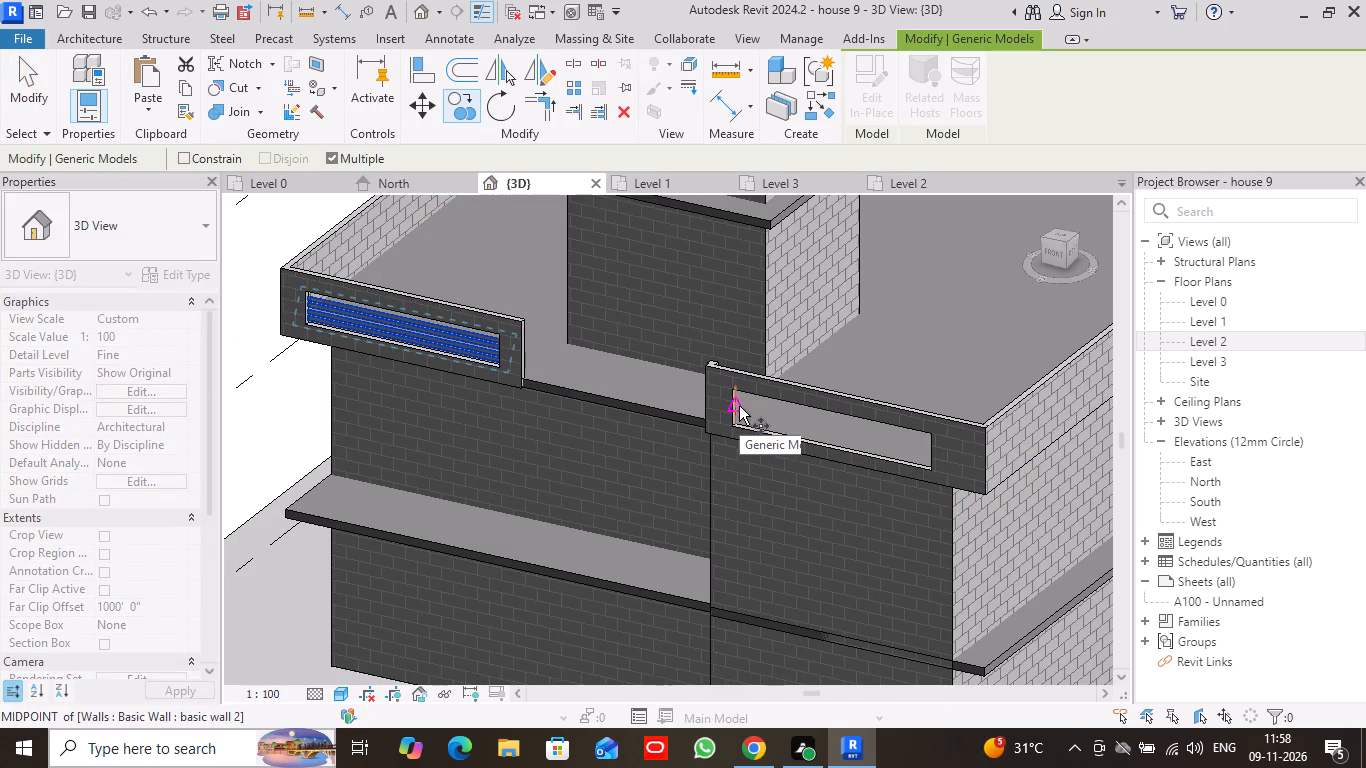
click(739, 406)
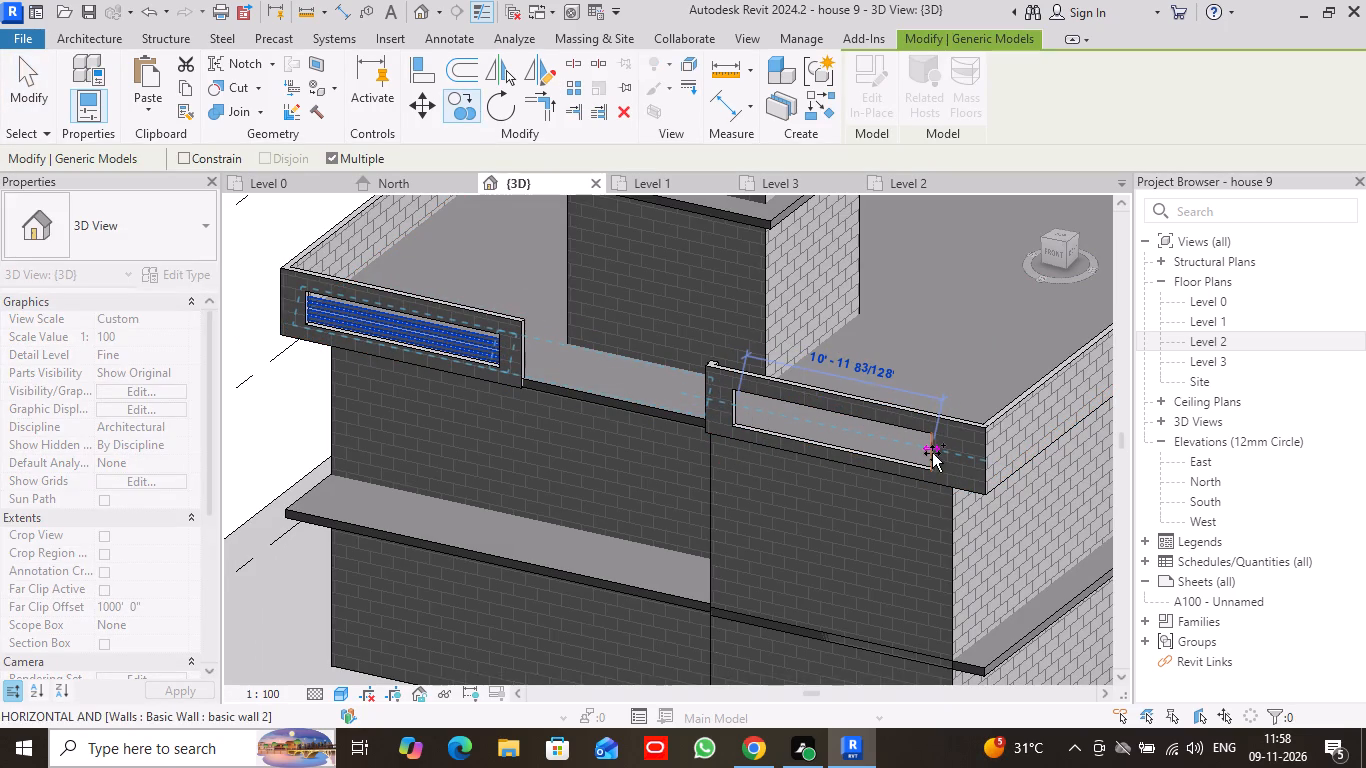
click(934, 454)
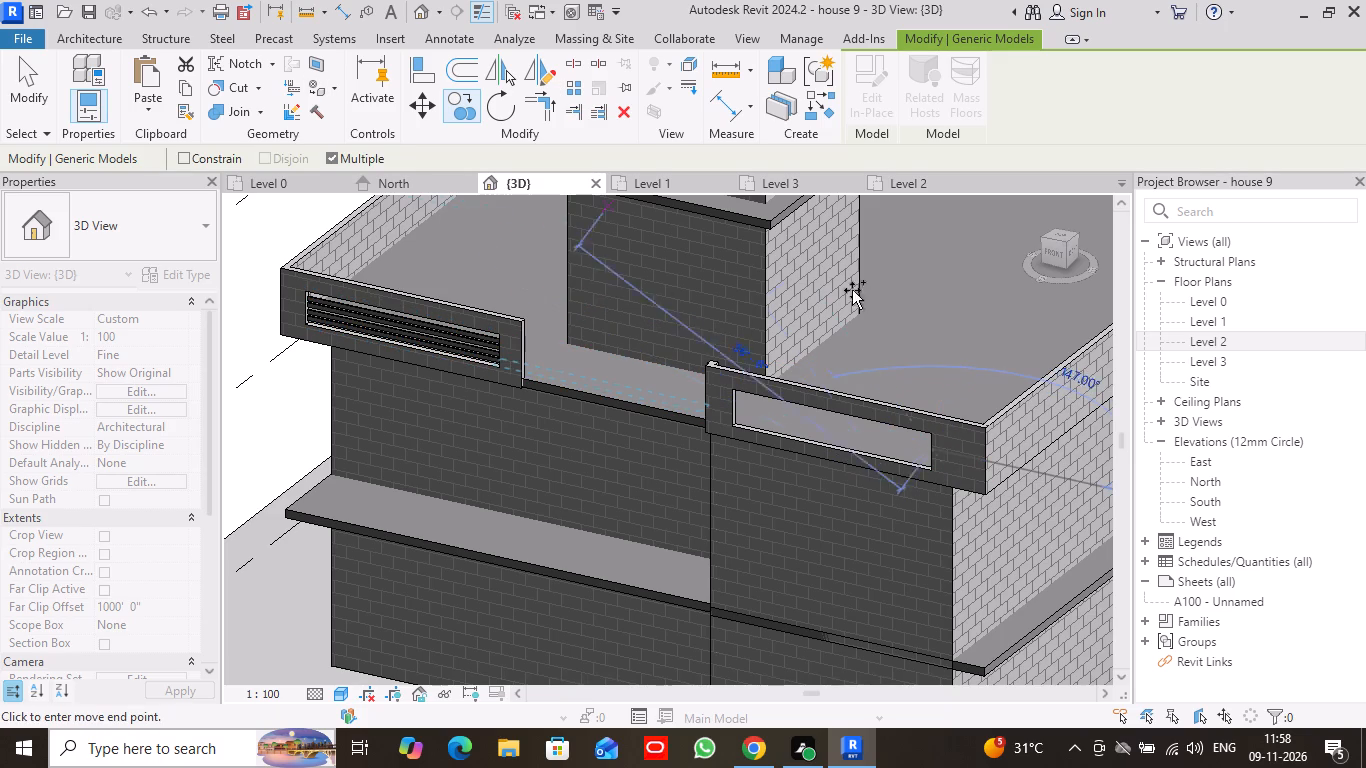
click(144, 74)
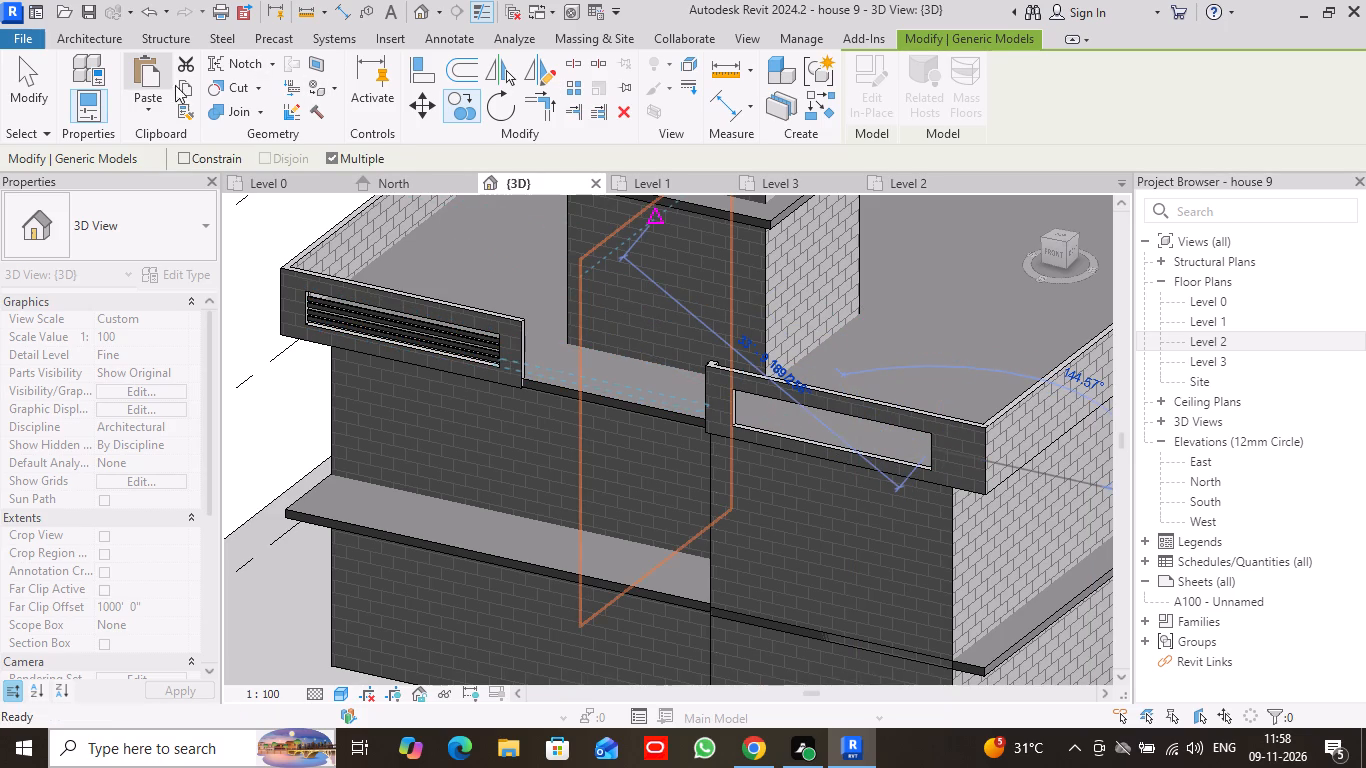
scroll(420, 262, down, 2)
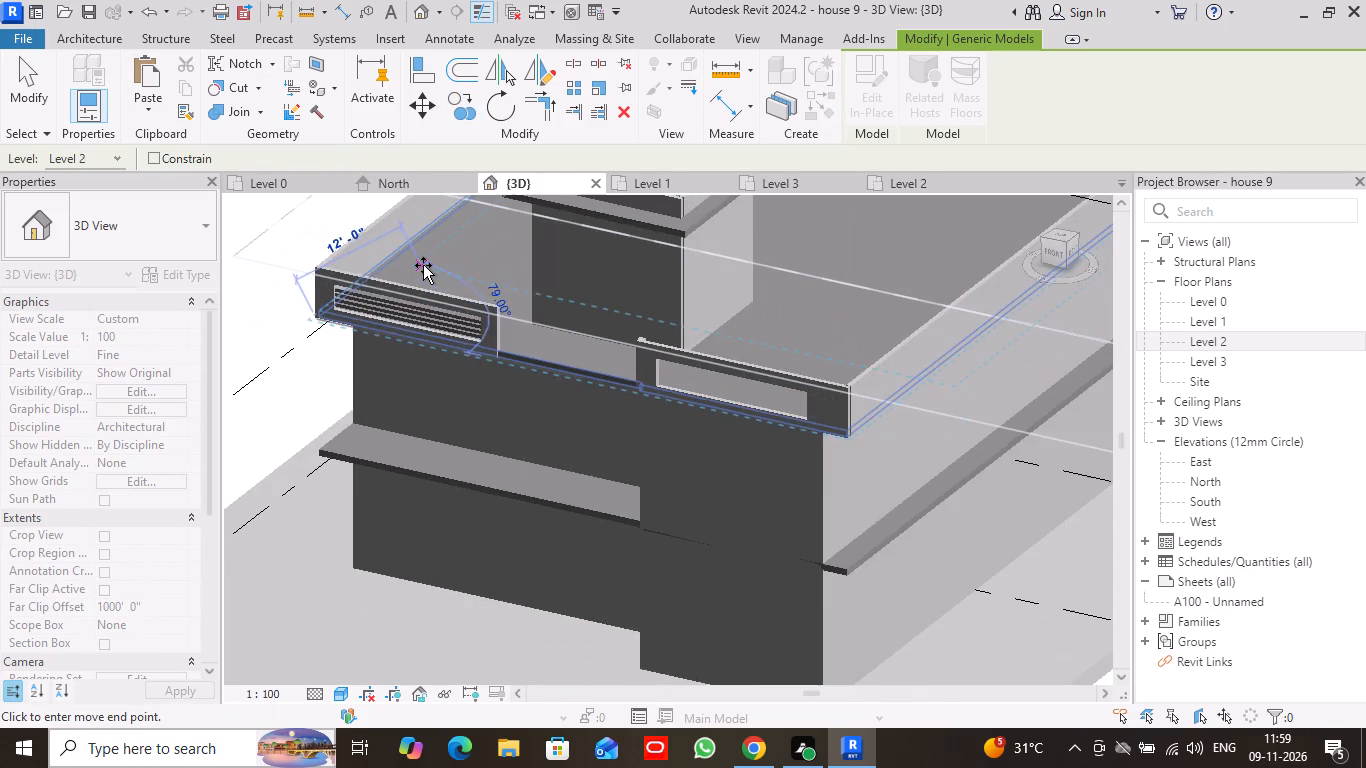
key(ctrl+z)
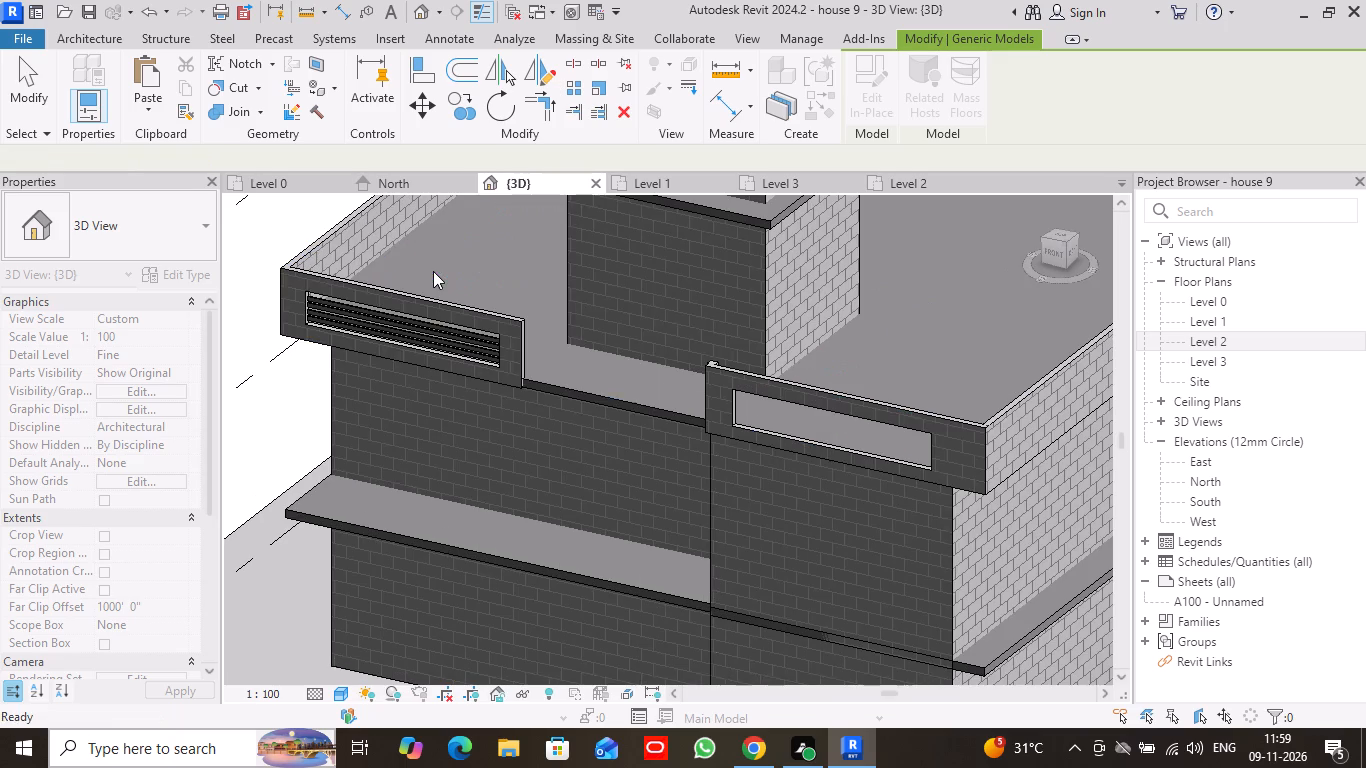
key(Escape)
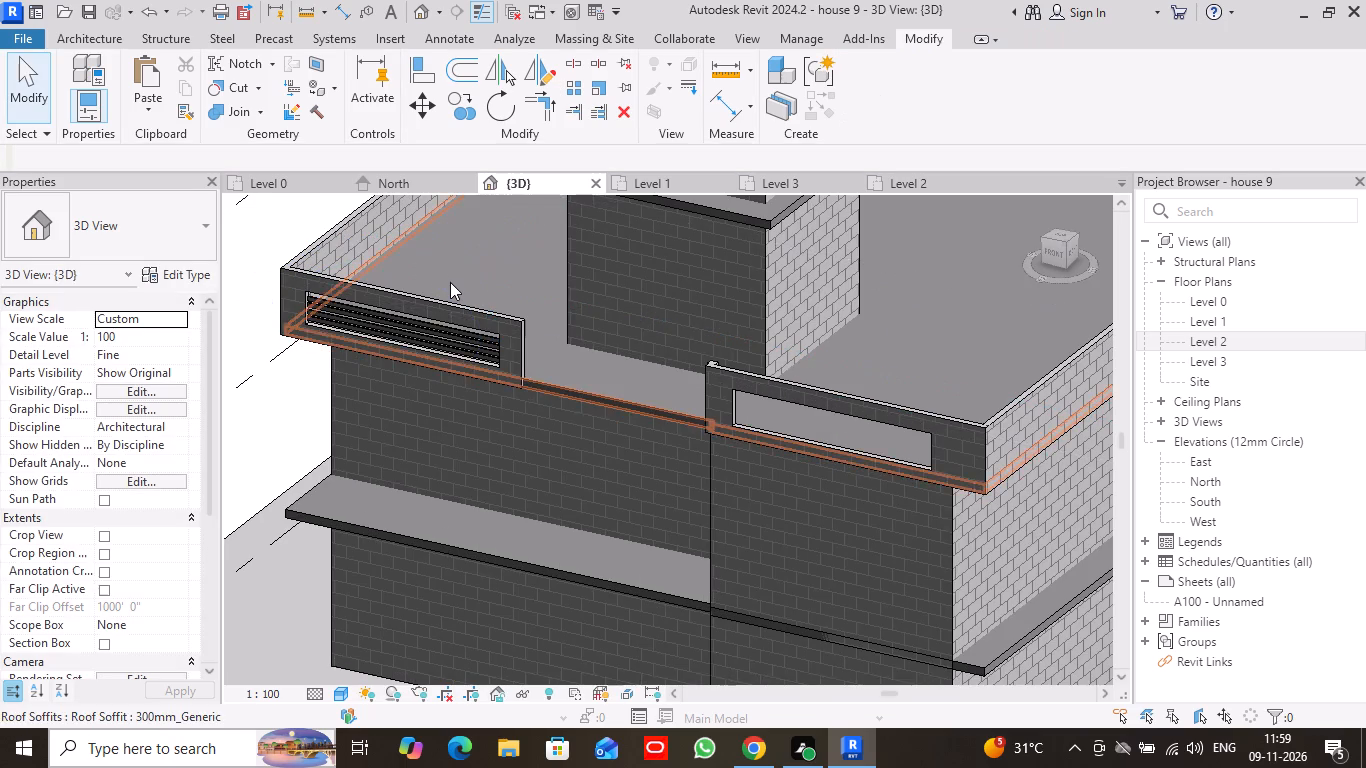
Copy the railing horizontally to the far side edge of the second front parapet opening, and place another copy slightly above it.
scroll(450, 283, down, 1)
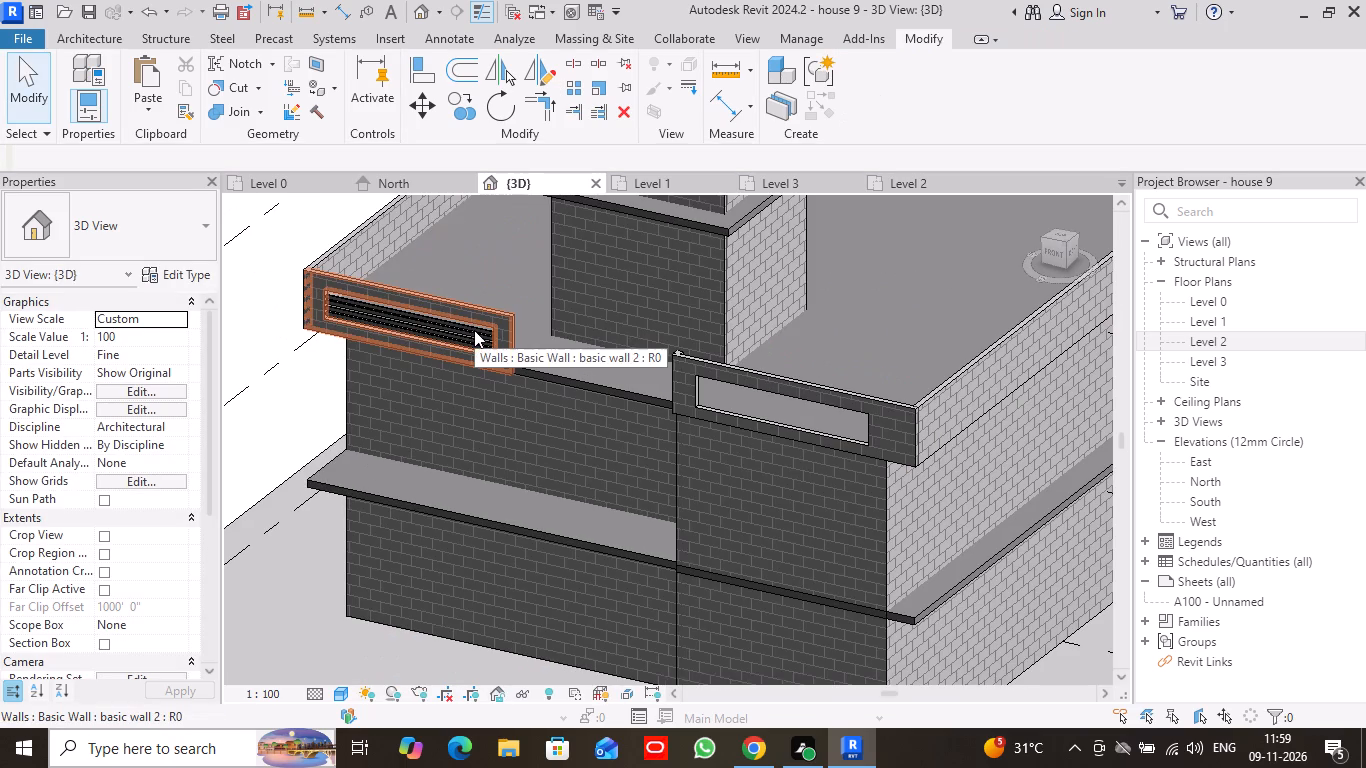
scroll(476, 331, up, 5)
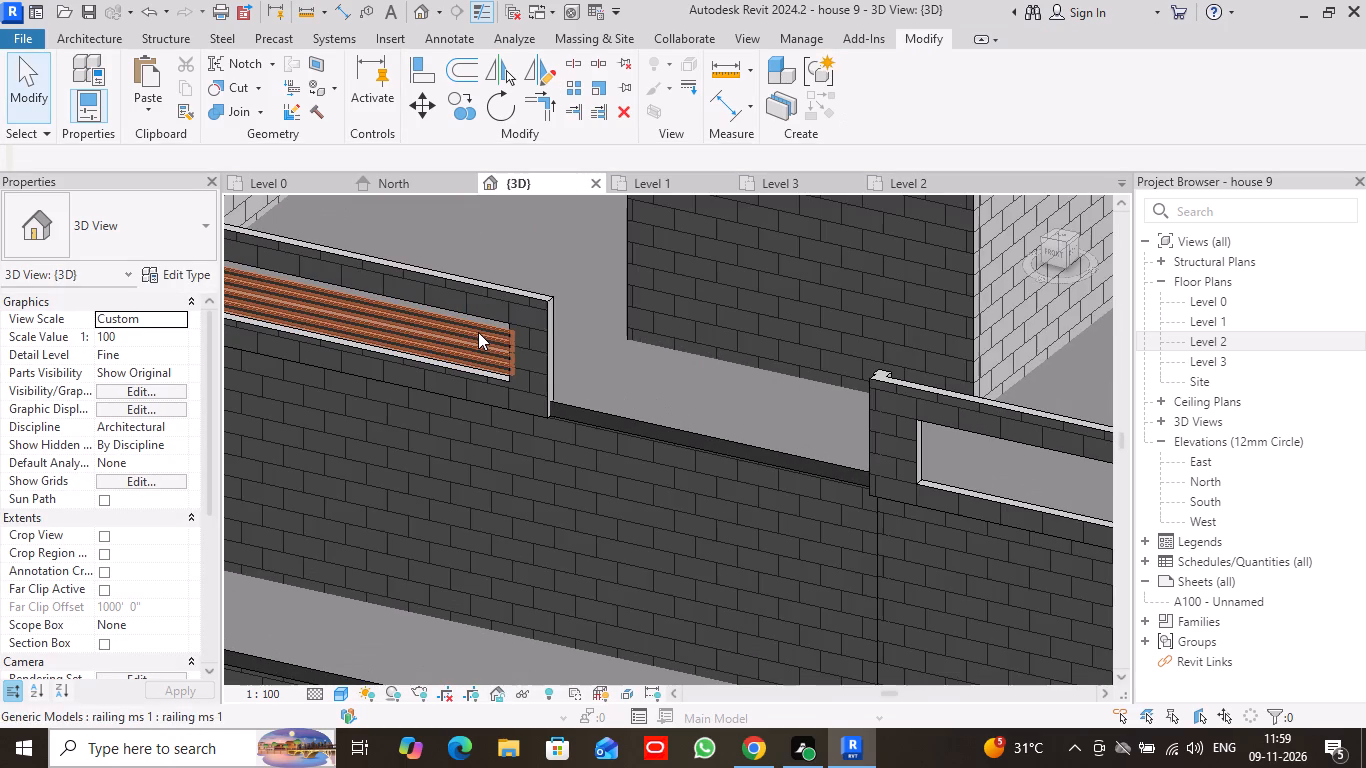
click(479, 333)
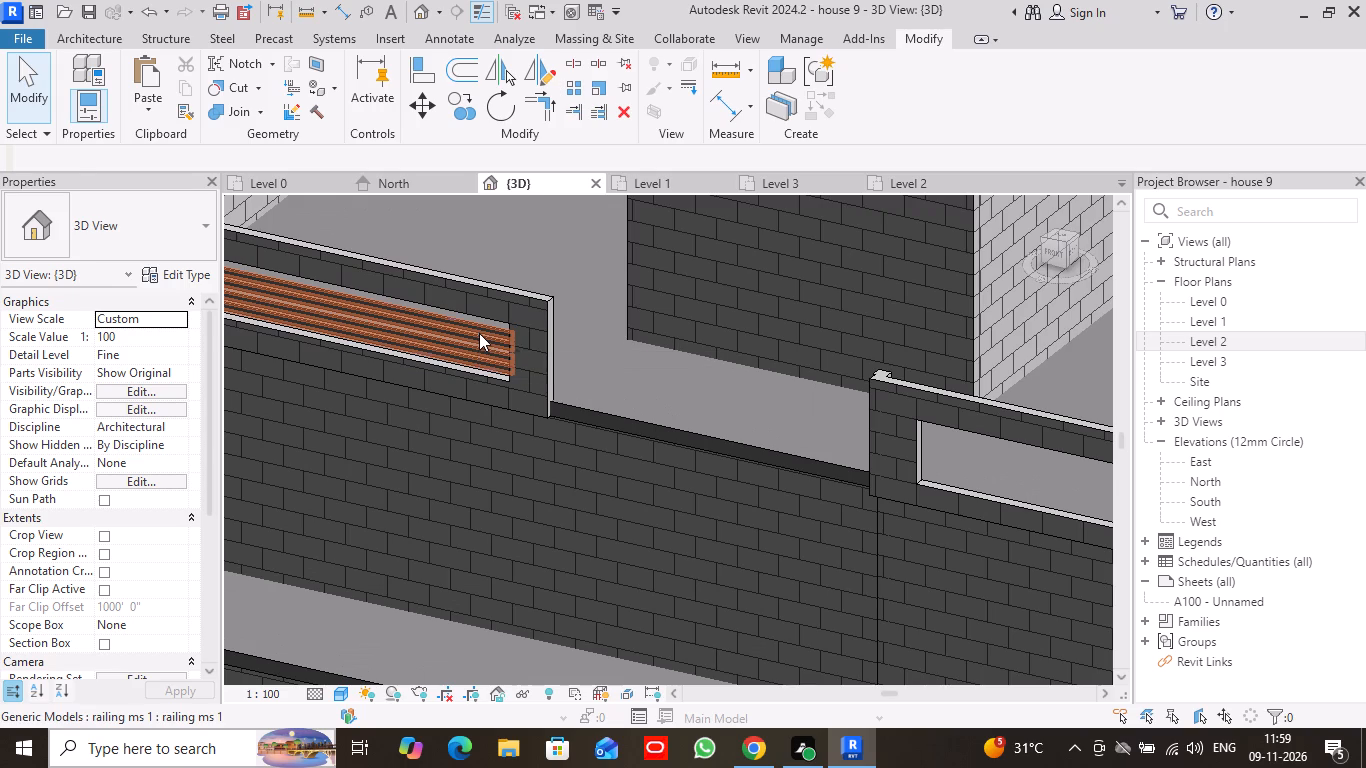
right_click(479, 333)
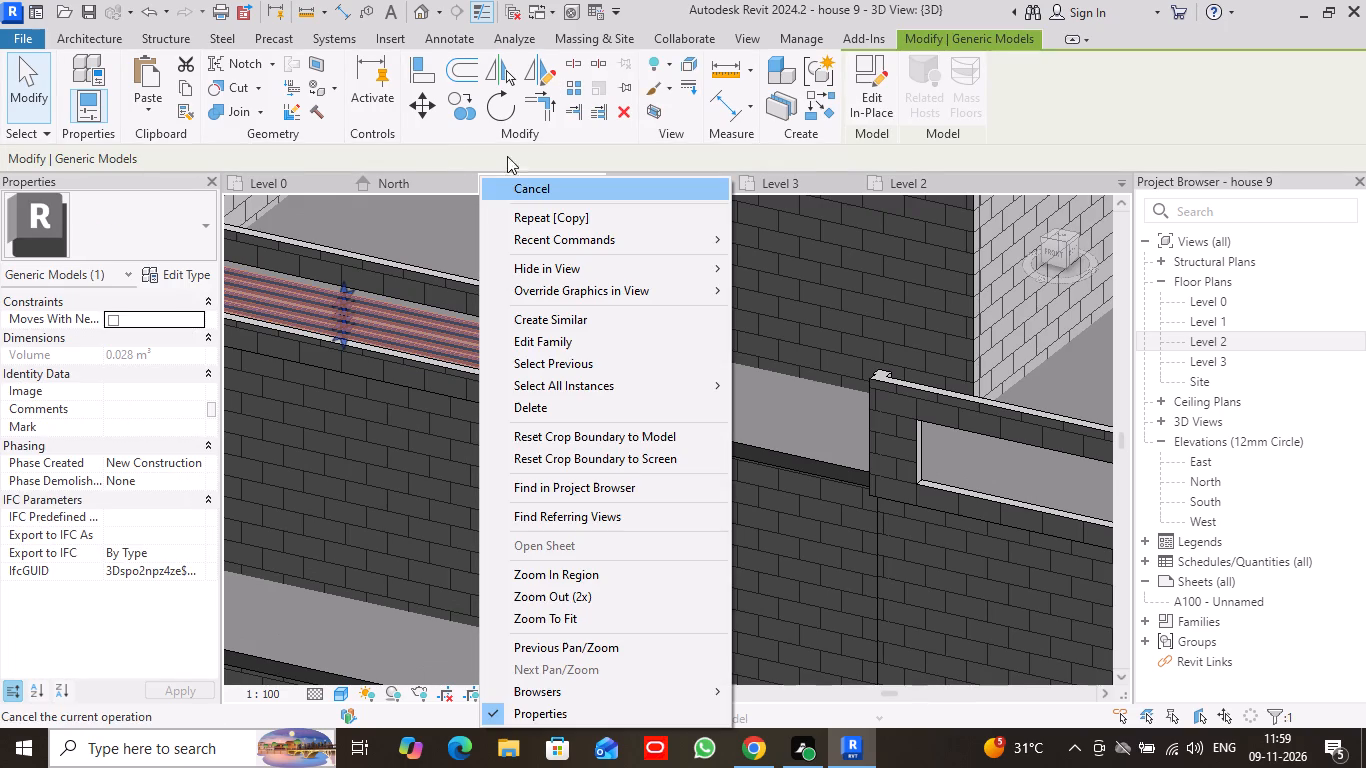
click(466, 111)
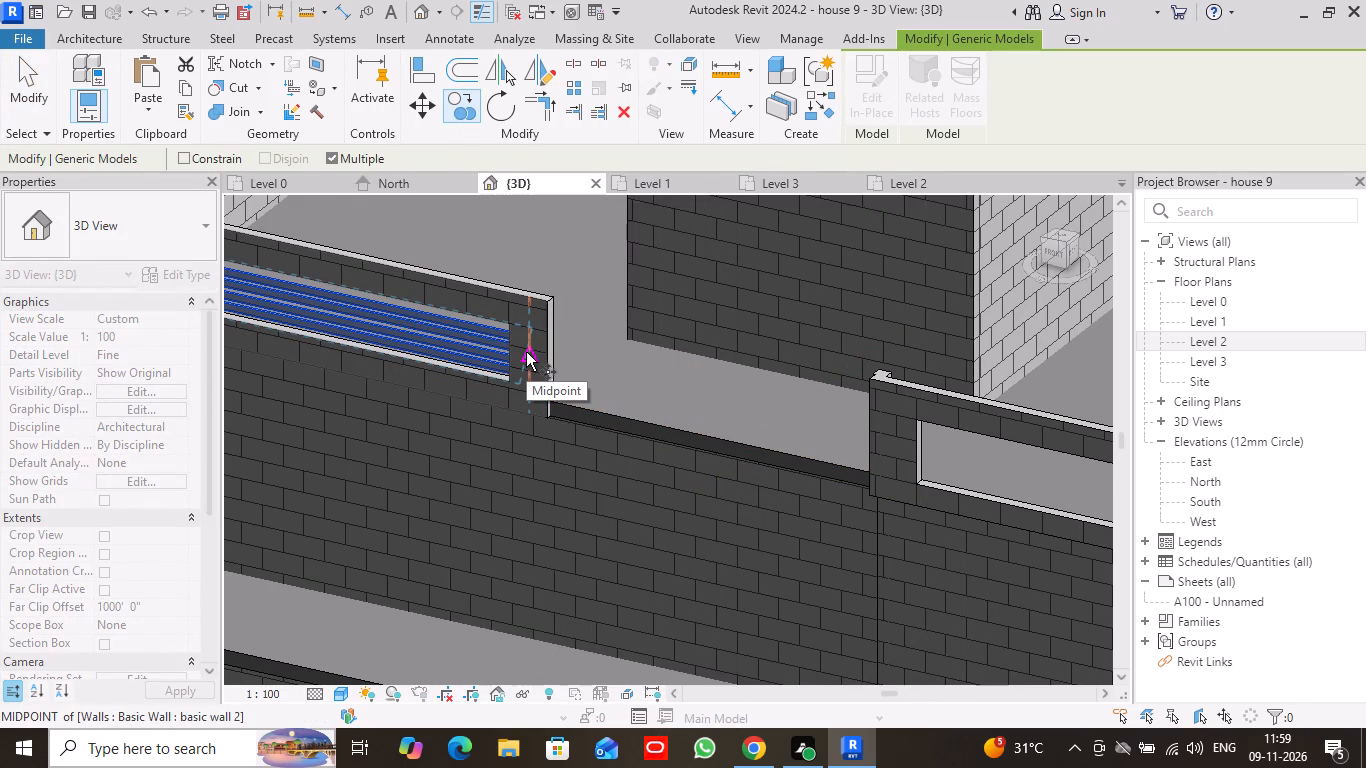
click(526, 352)
scroll(961, 450, down, 3)
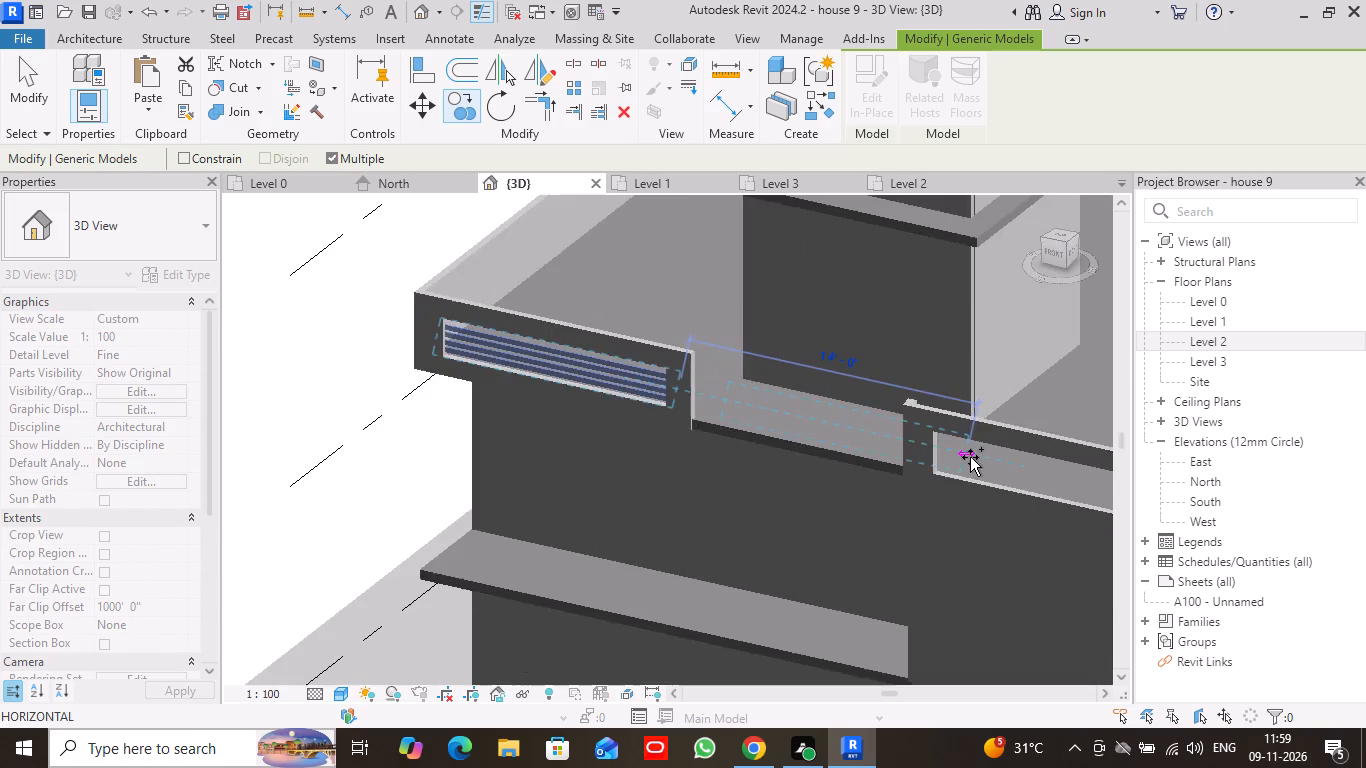
scroll(970, 457, down, 2)
middle_drag(978, 461, 654, 401)
scroll(705, 391, up, 1)
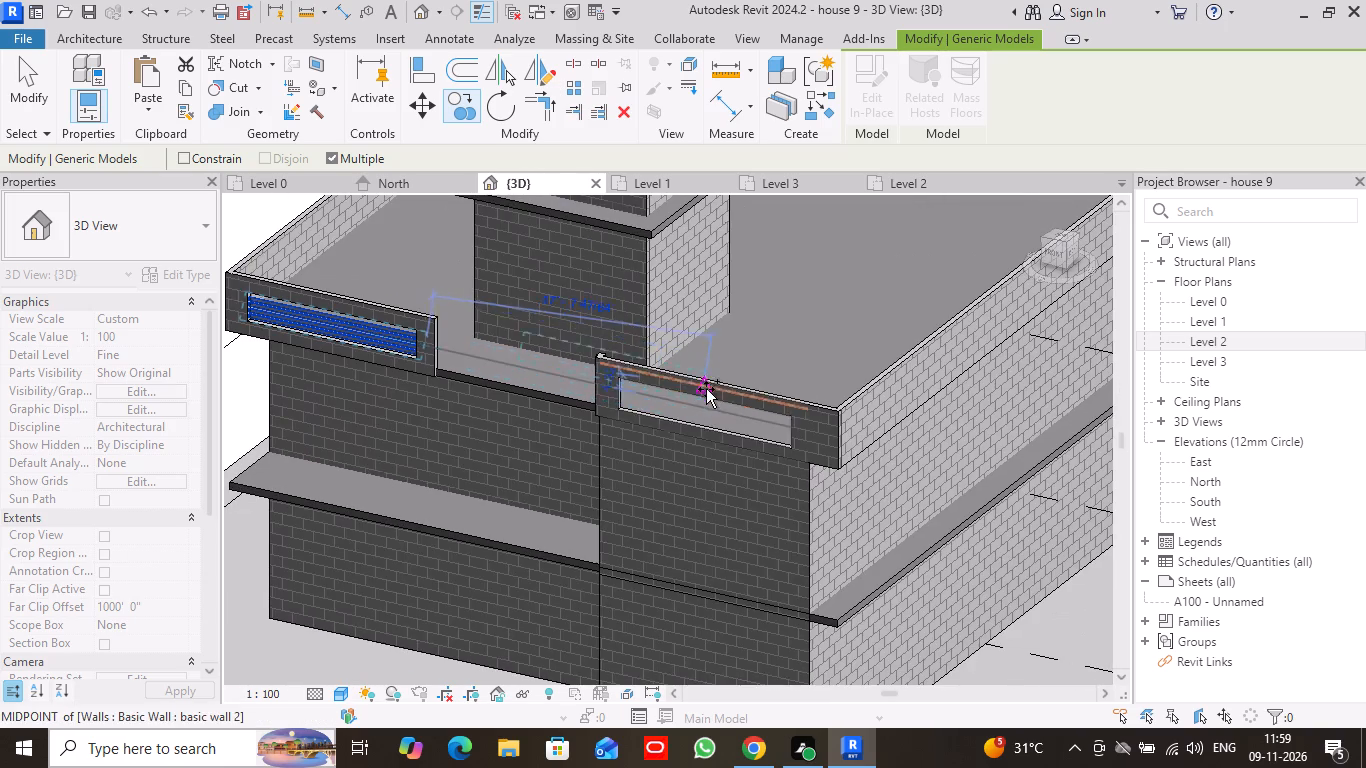
scroll(706, 389, up, 4)
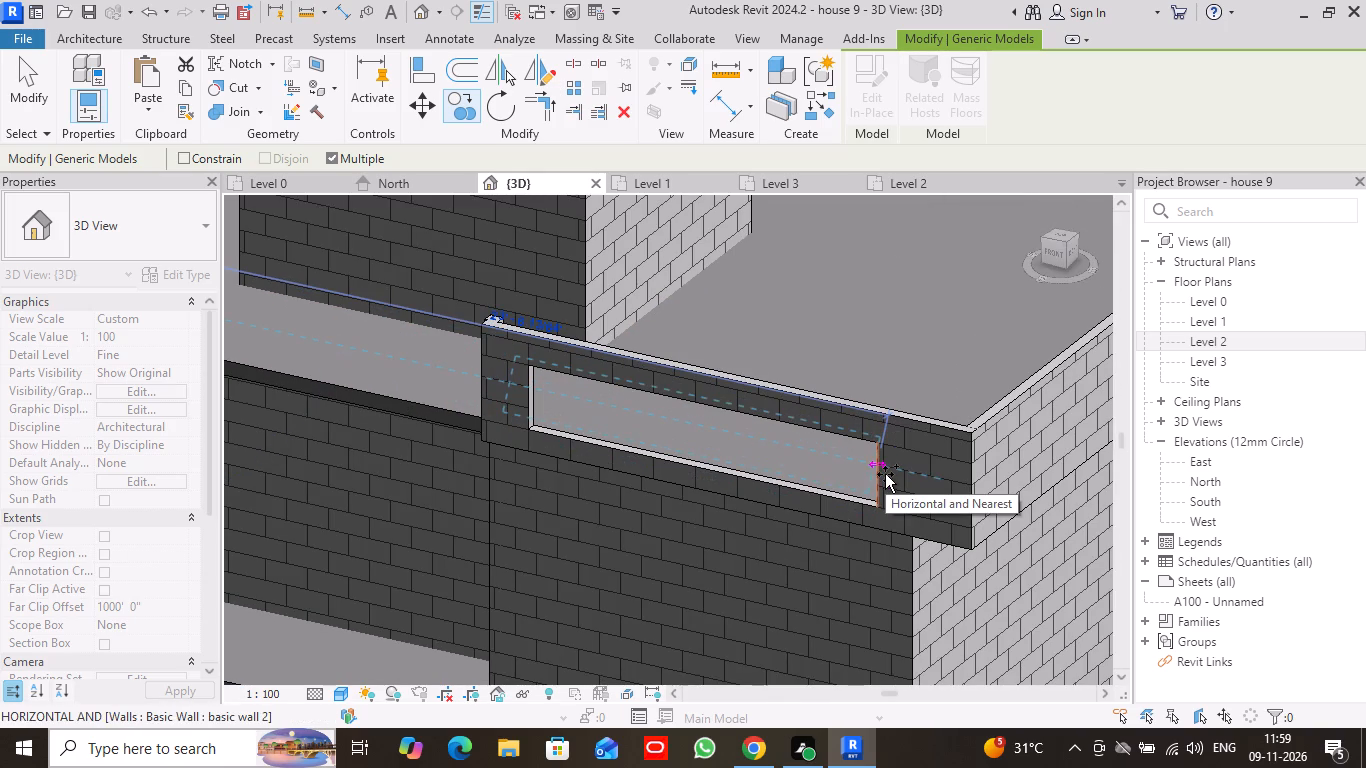
click(885, 474)
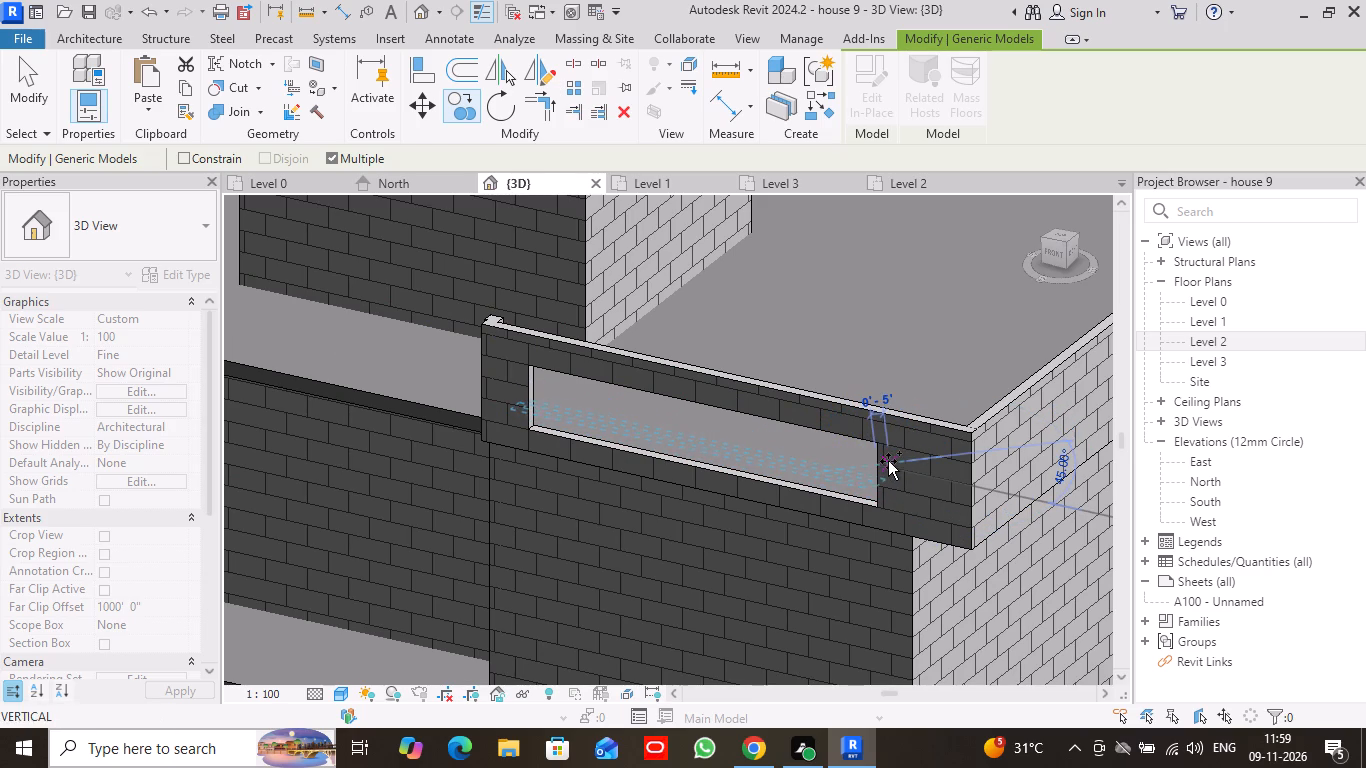
click(887, 451)
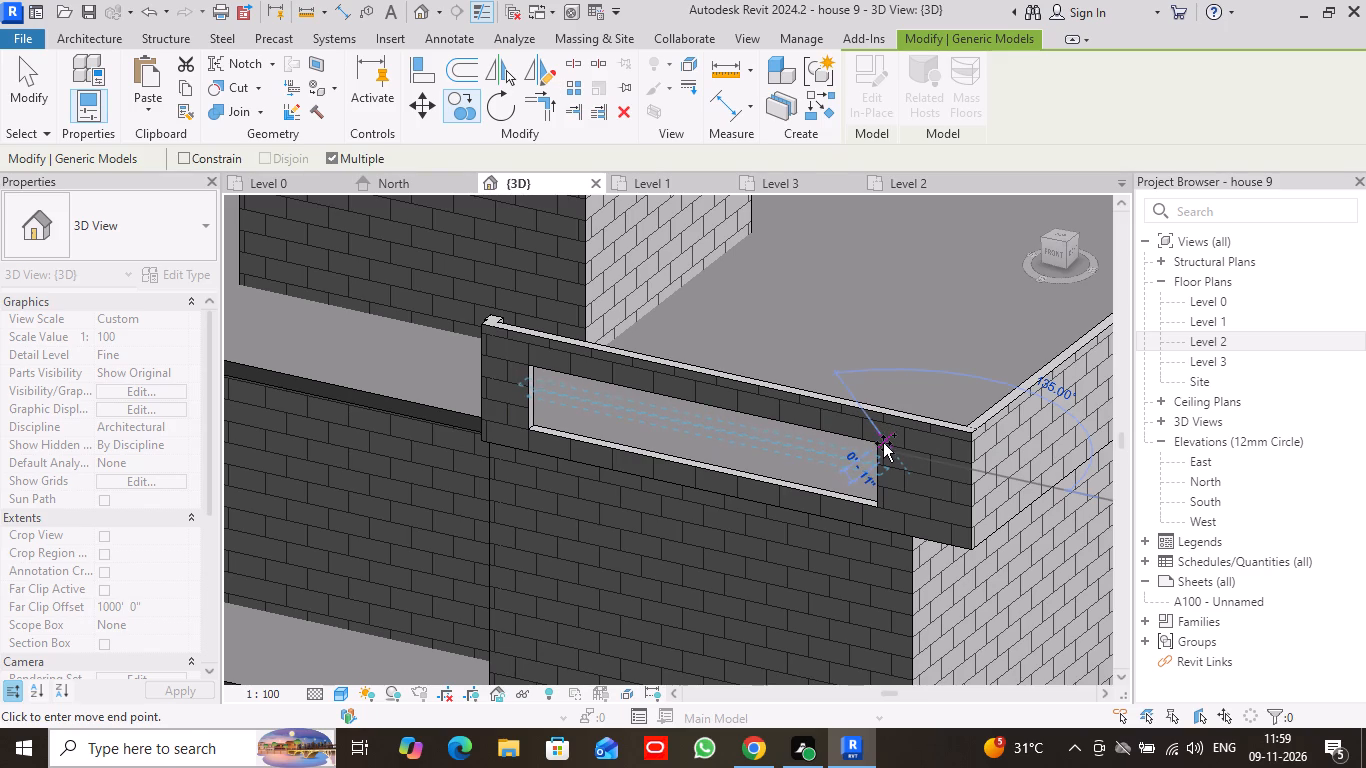
key(Escape)
Inspect the railing and both front parapet openings to check where the copies ended up.
scroll(883, 443, down, 4)
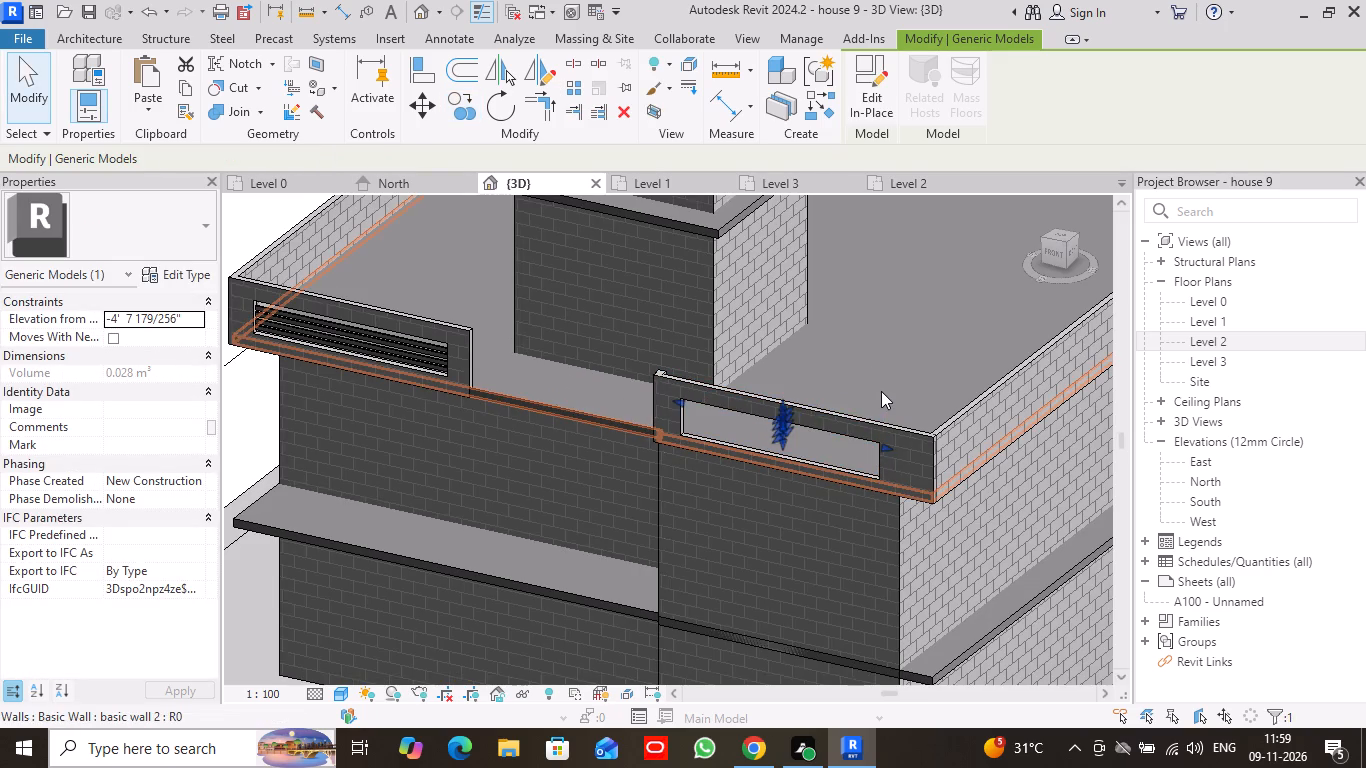
click(881, 391)
scroll(1034, 599, down, 2)
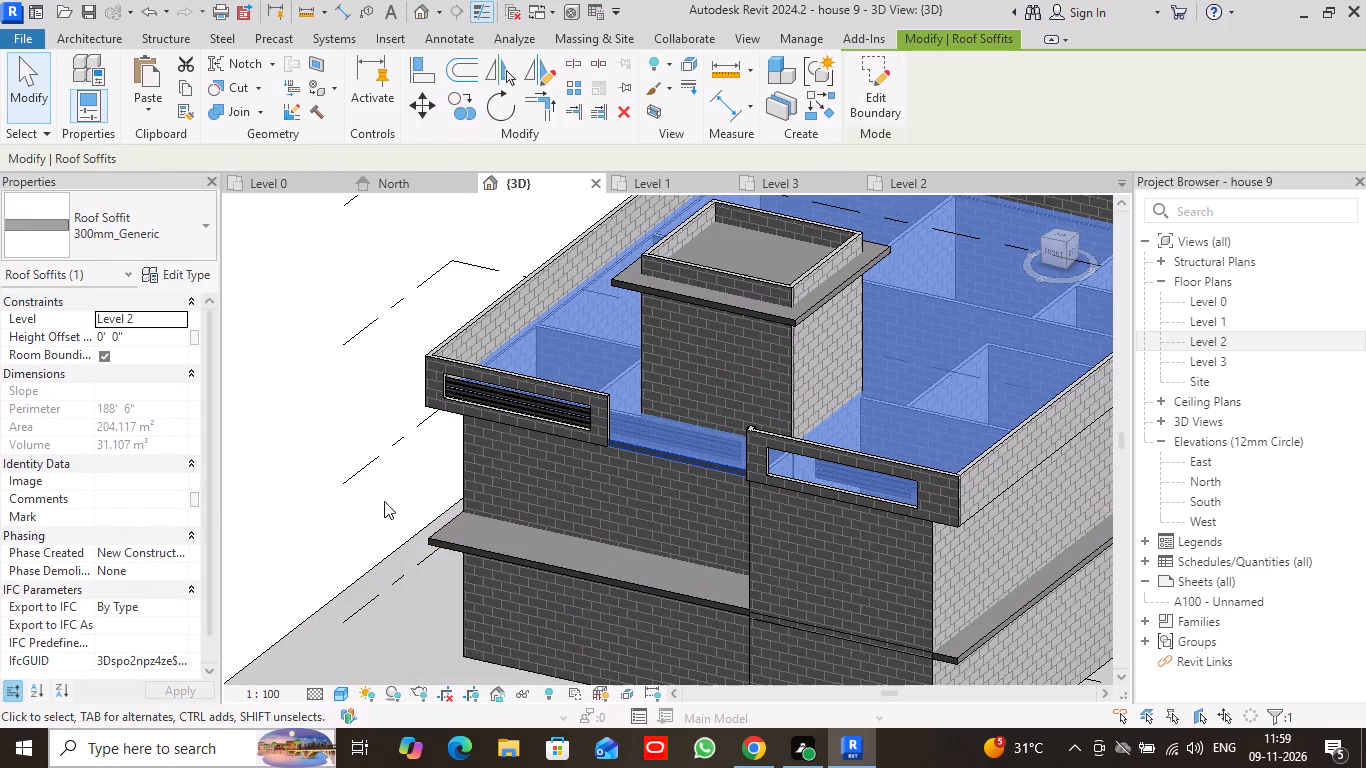
click(319, 462)
click(811, 468)
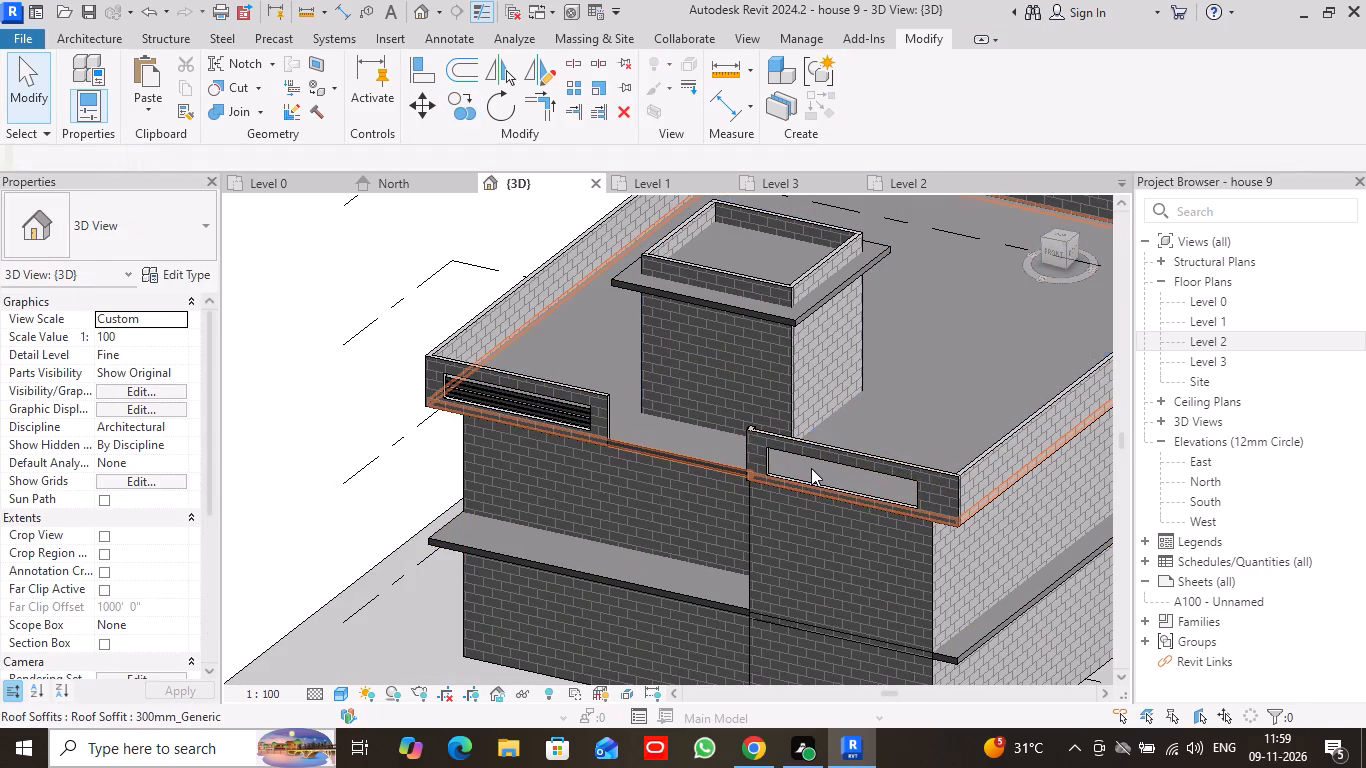
scroll(849, 479, up, 6)
scroll(849, 479, down, 1)
scroll(849, 479, up, 3)
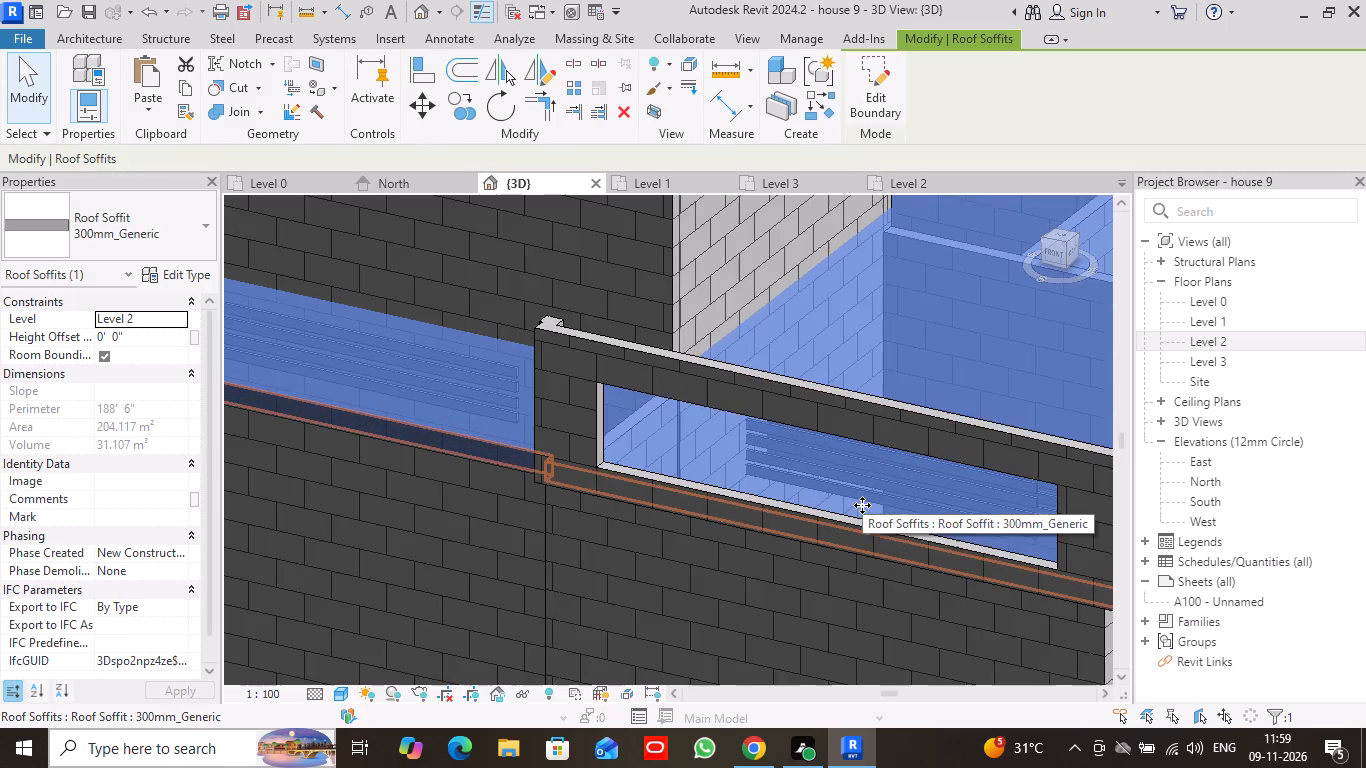
scroll(862, 505, up, 5)
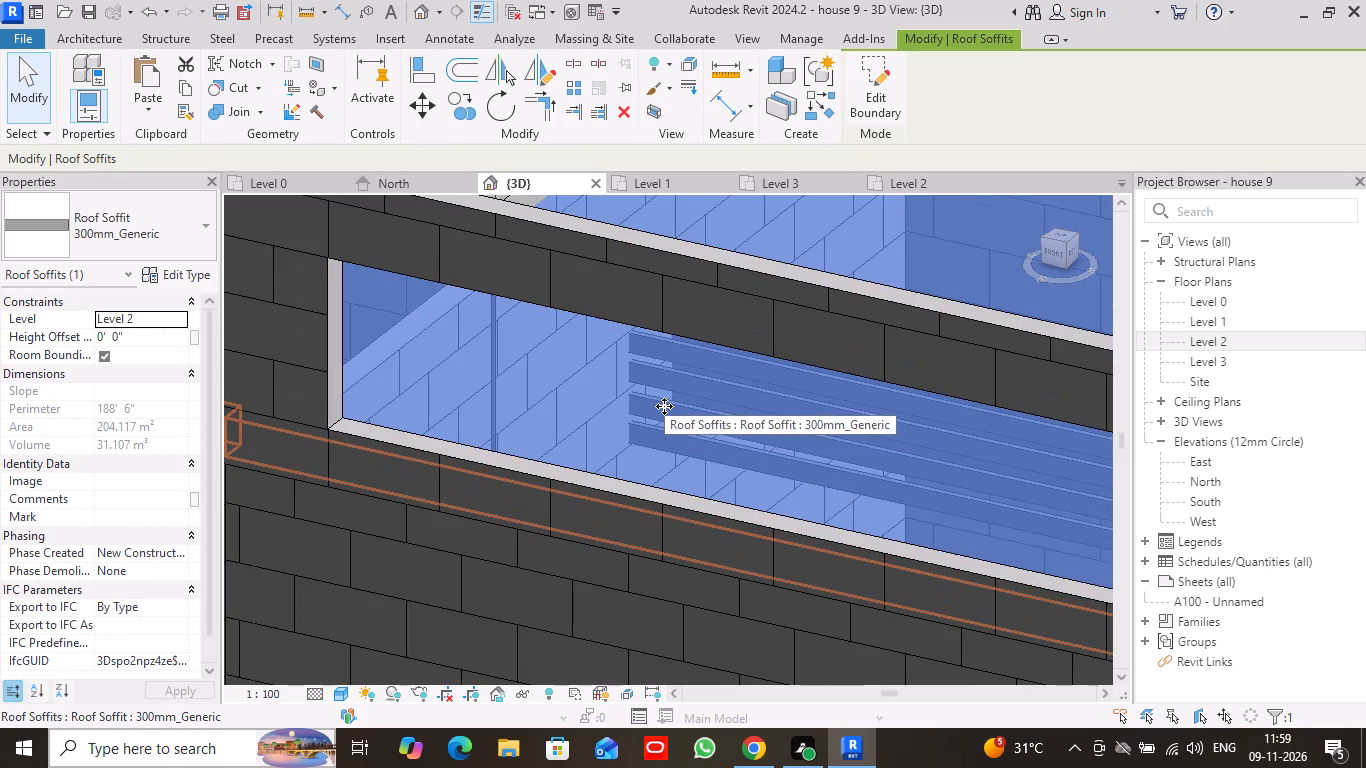
right_click(659, 349)
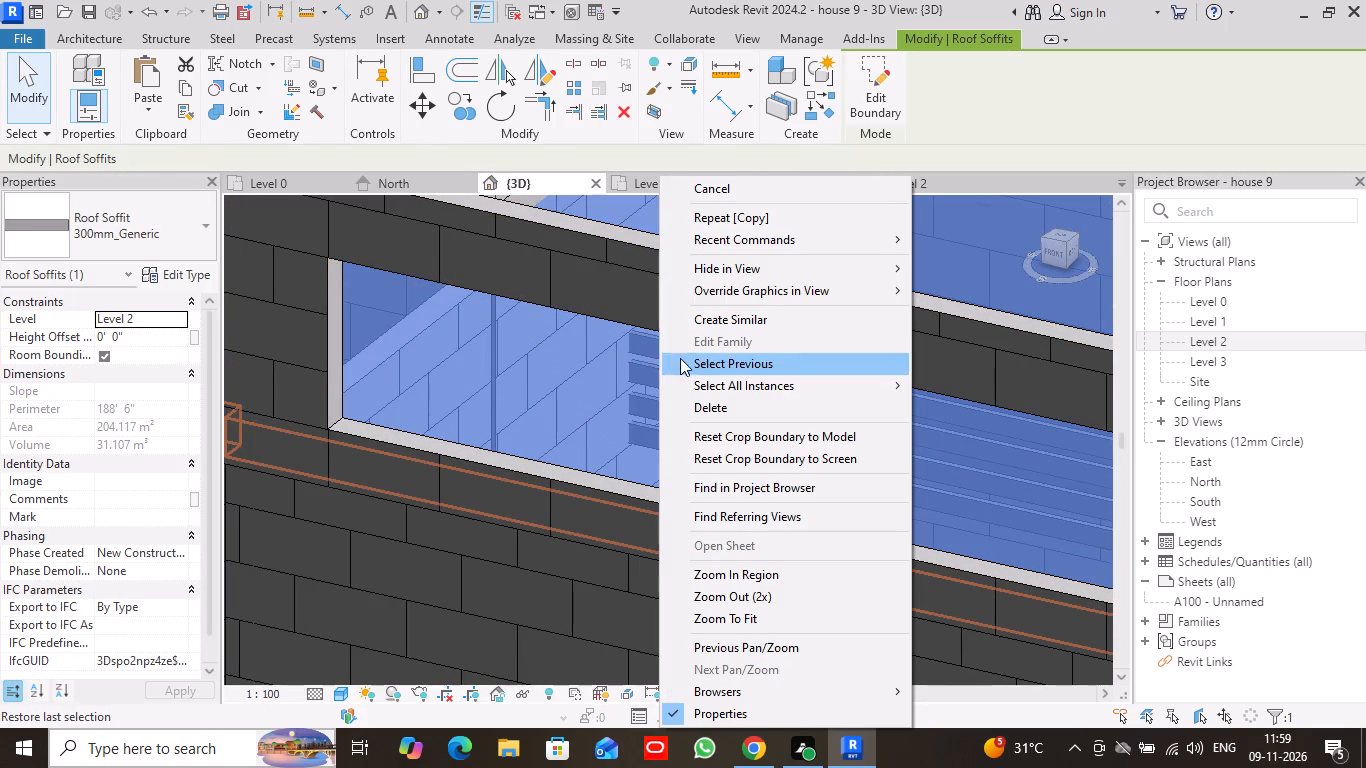
click(728, 183)
scroll(721, 368, down, 6)
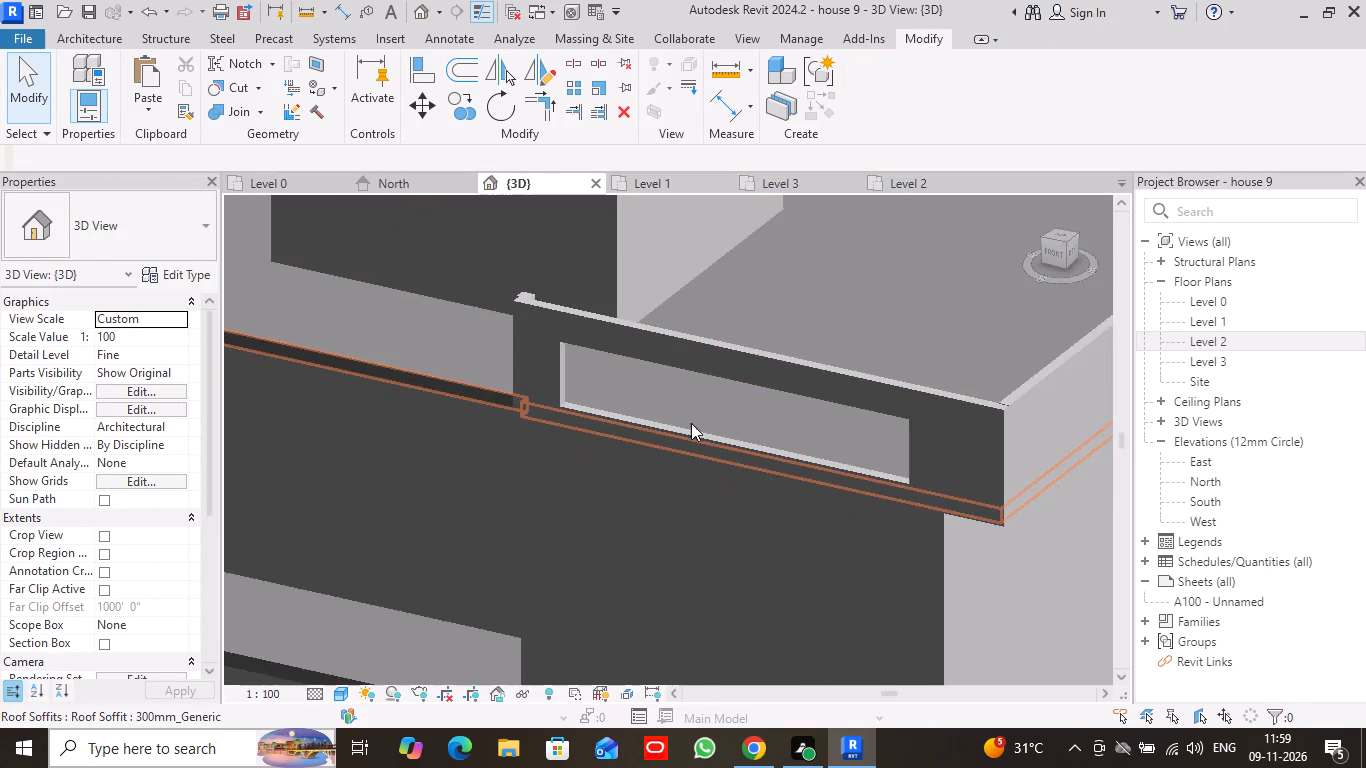
scroll(691, 423, down, 8)
scroll(350, 428, up, 4)
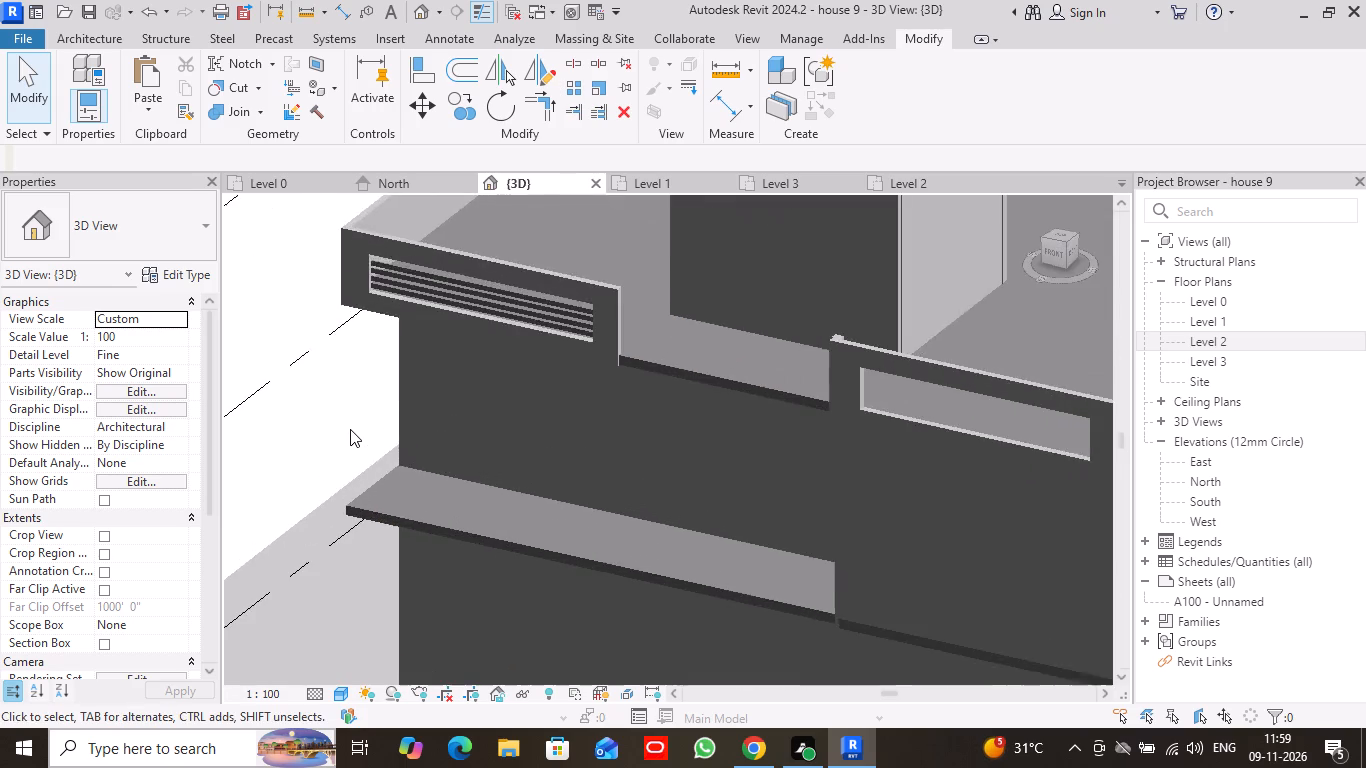
scroll(350, 430, up, 5)
middle_drag(405, 374, 388, 571)
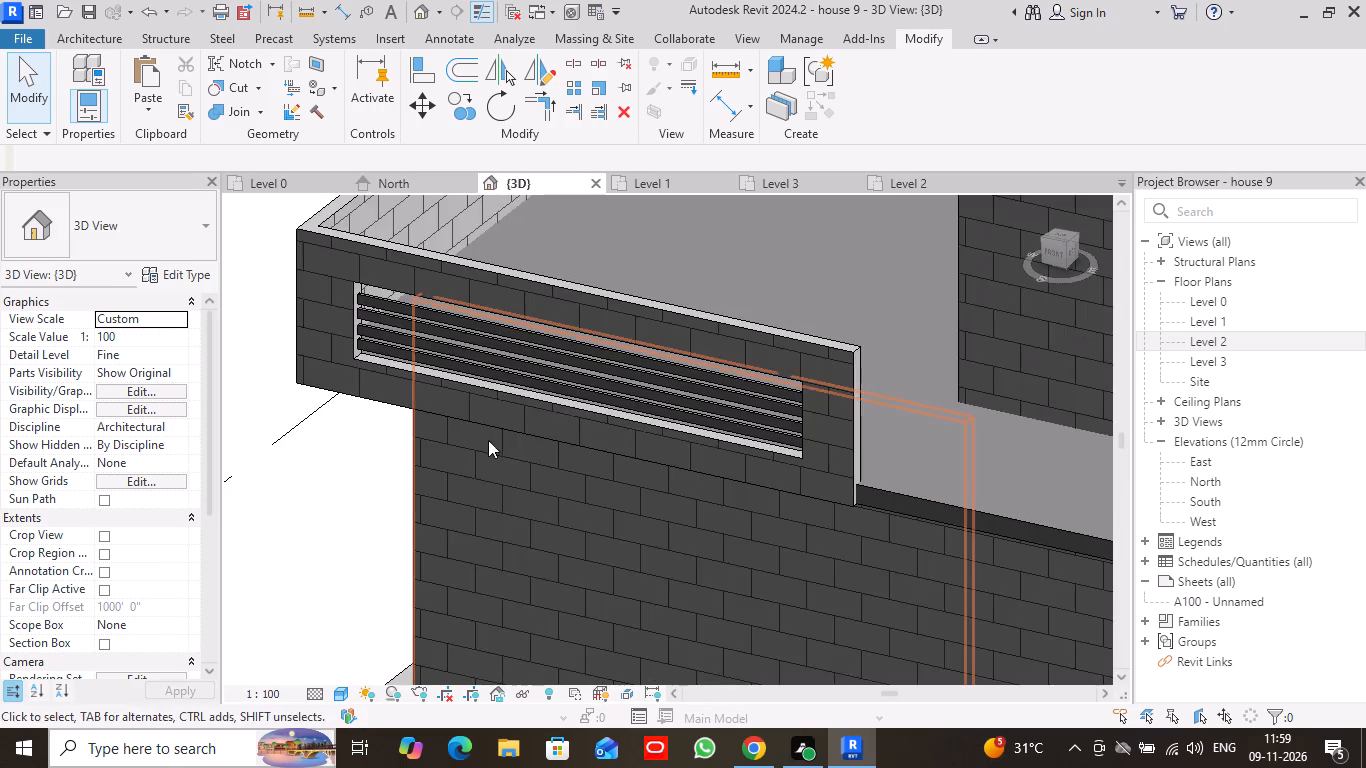
scroll(492, 432, up, 4)
scroll(603, 445, up, 2)
scroll(119, 508, down, 2)
scroll(275, 496, down, 5)
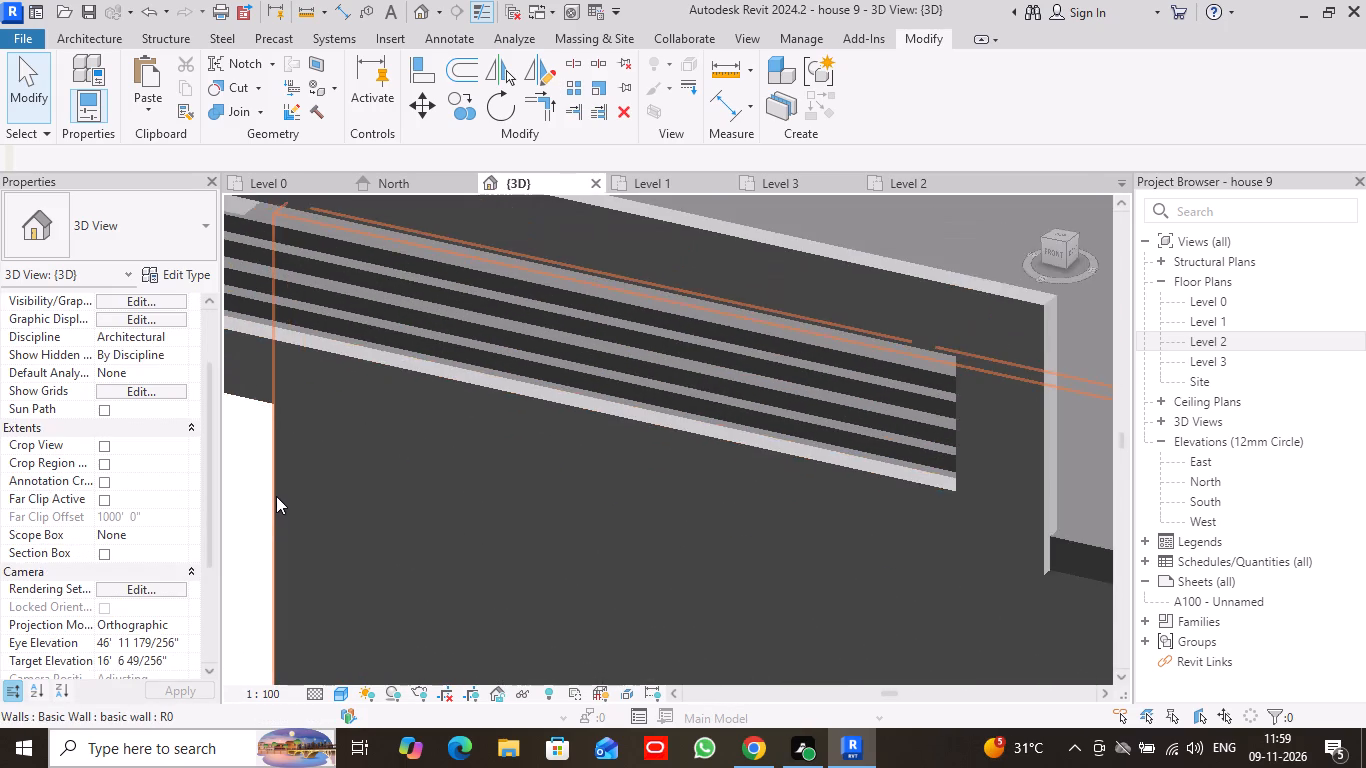
scroll(276, 496, down, 1)
middle_drag(289, 534, 507, 530)
scroll(529, 530, down, 11)
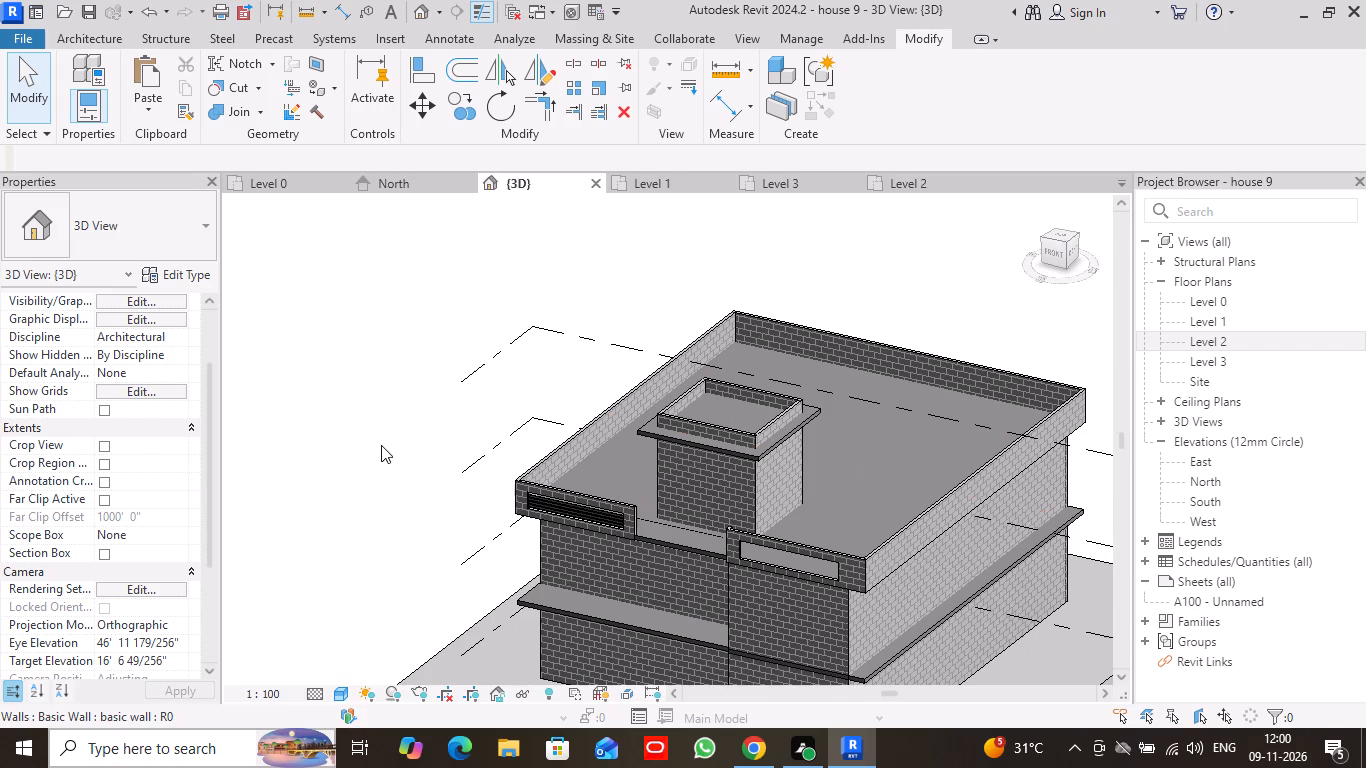
Orient the 3D view to the front and set its visual style to Hidden Line.
click(1049, 249)
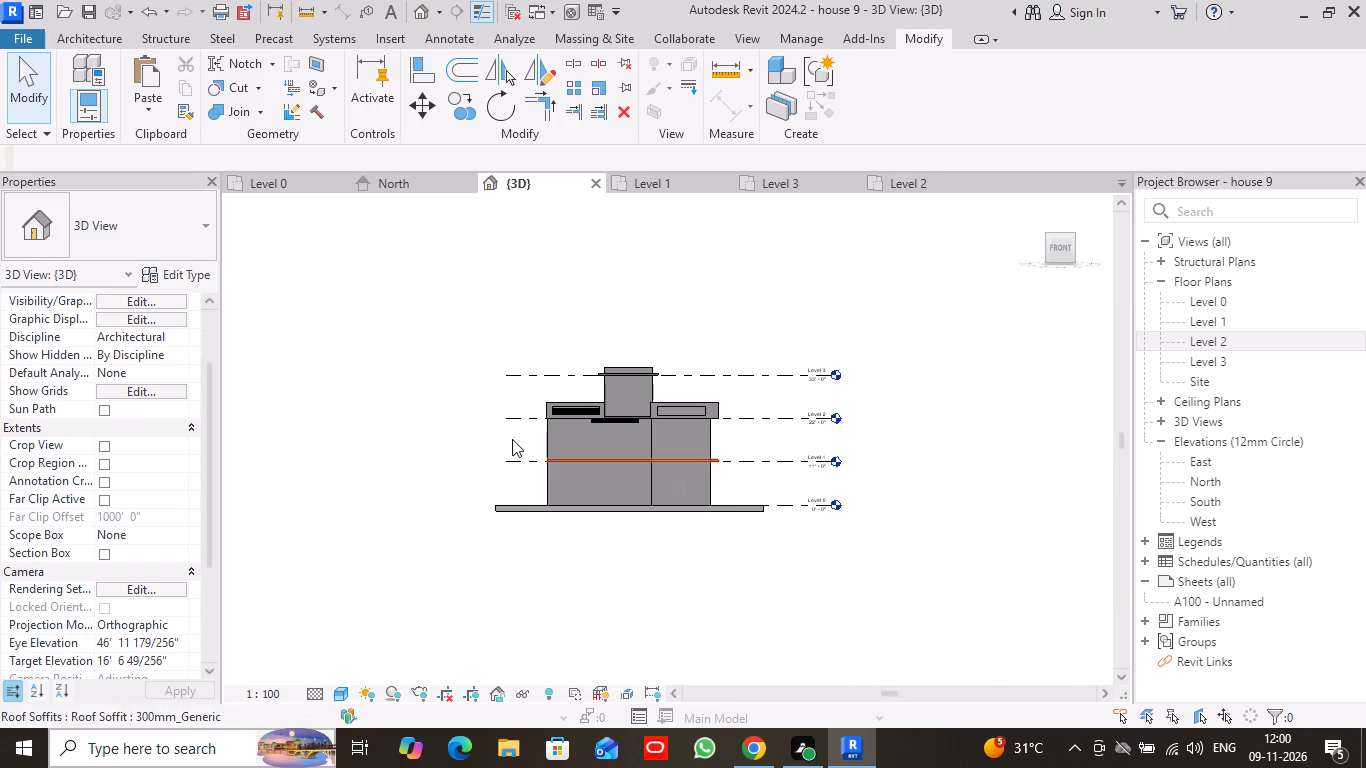
click(338, 692)
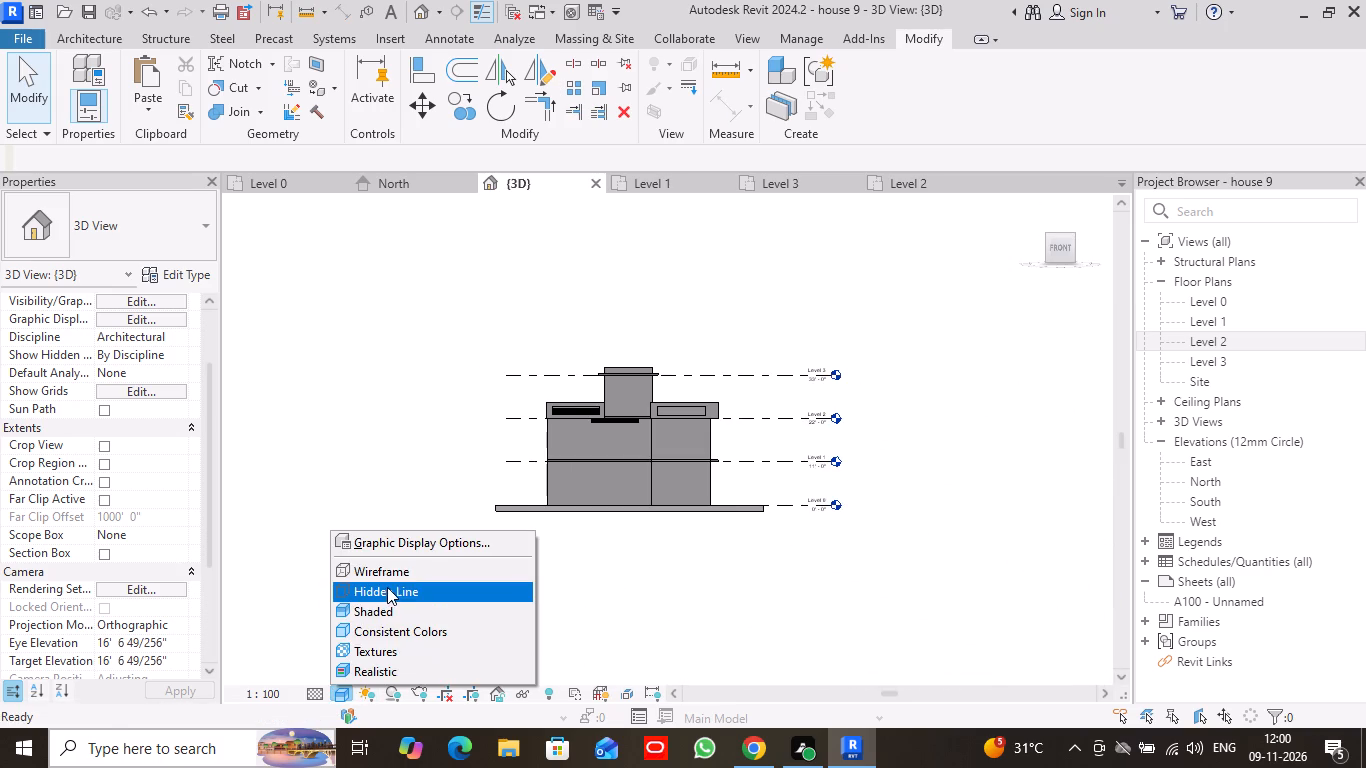
click(387, 587)
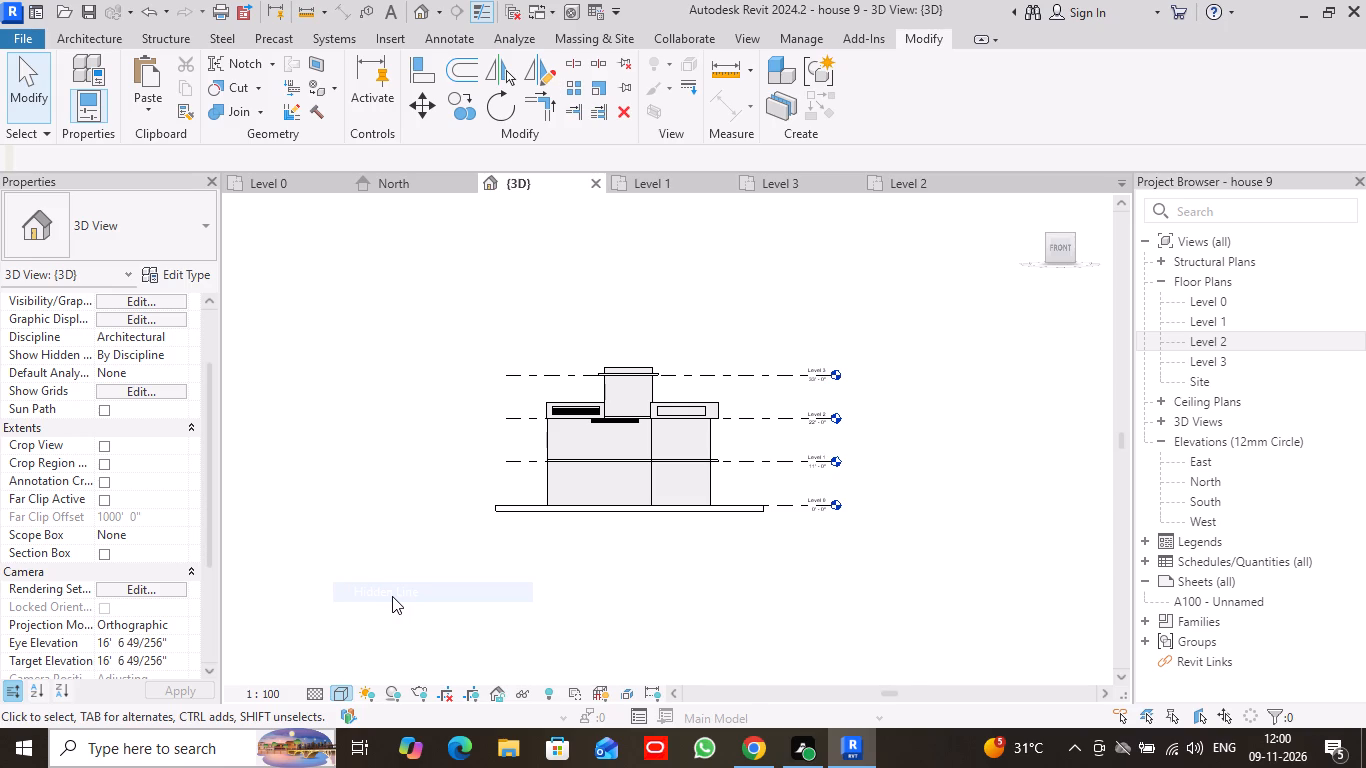
Copy the railing "railing ms 1" from its top bar's upper-edge midpoint to the midpoint of the second parapet opening's top edge.
scroll(472, 567, up, 3)
scroll(540, 457, up, 6)
middle_drag(743, 287, 711, 501)
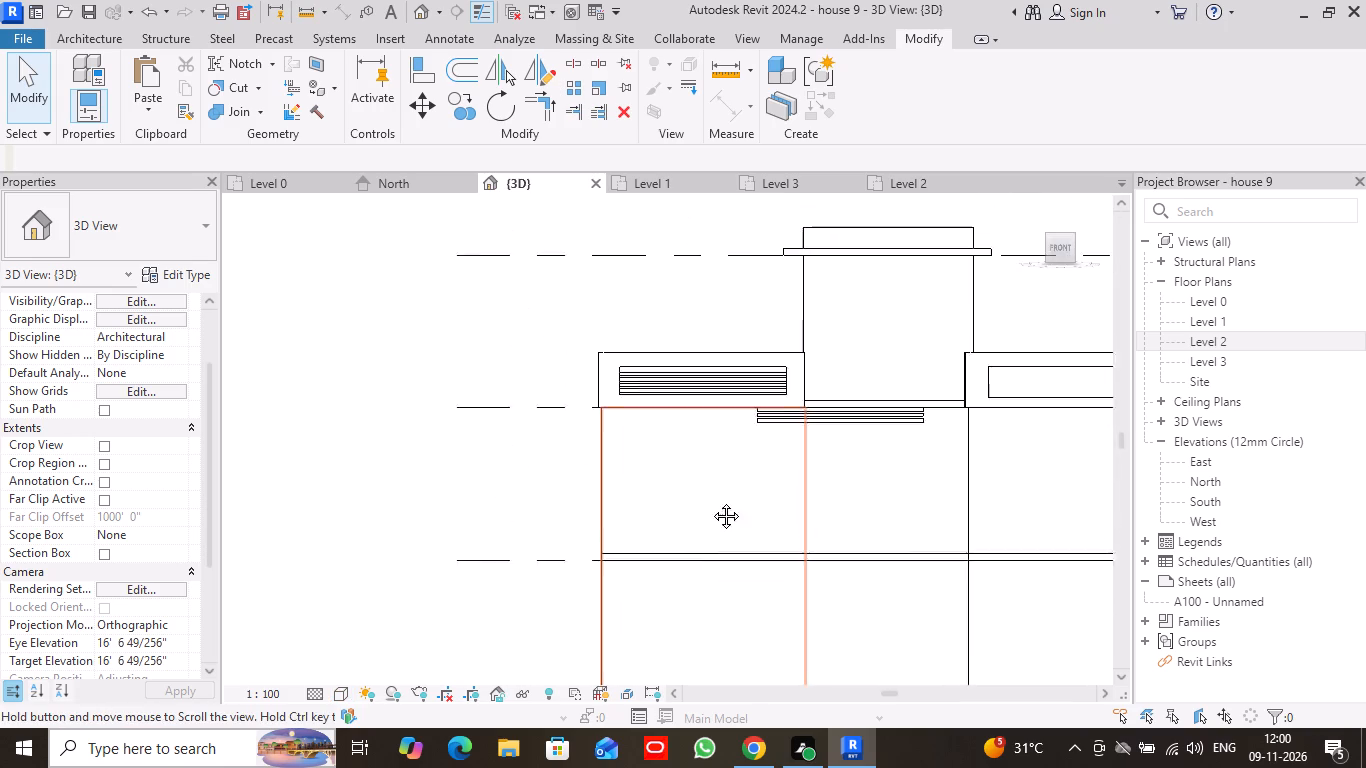
middle_drag(711, 501, 709, 507)
scroll(709, 504, up, 7)
middle_drag(697, 417, 683, 595)
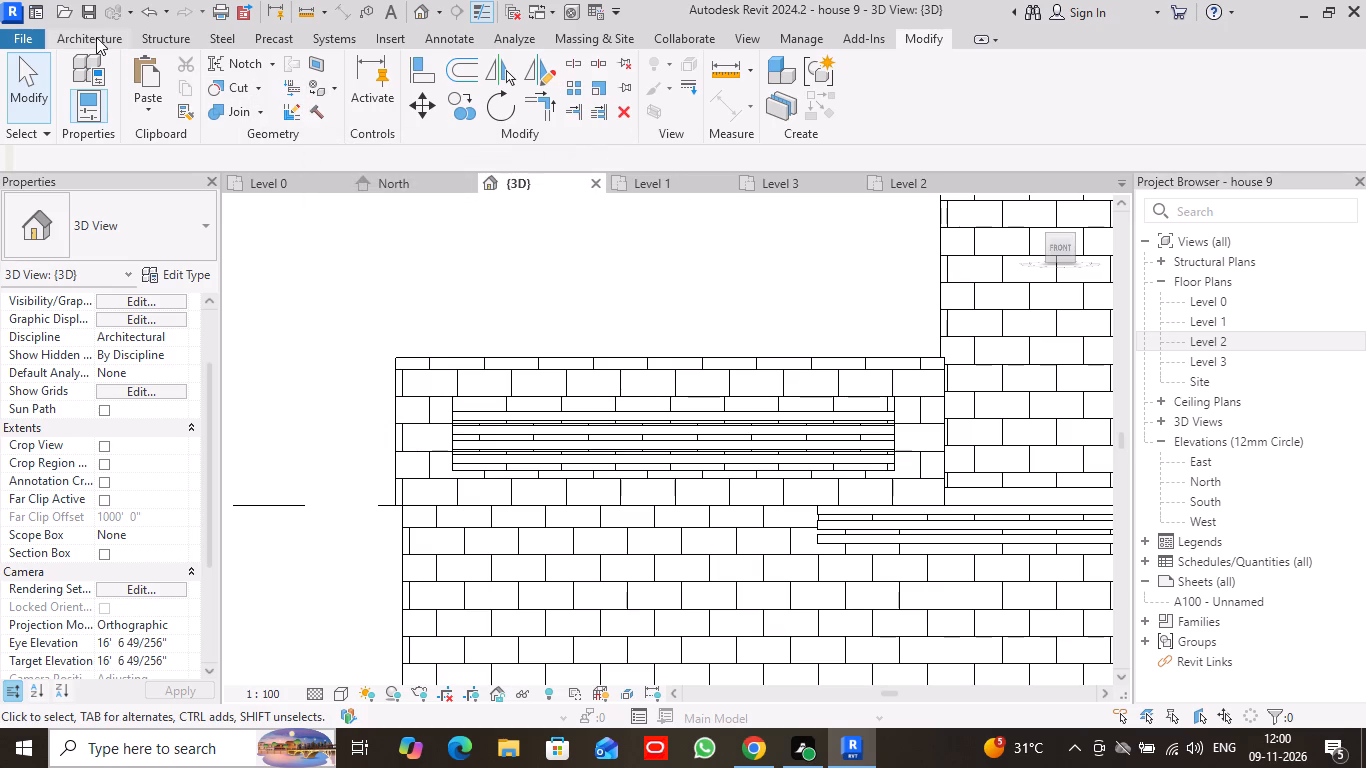
click(455, 100)
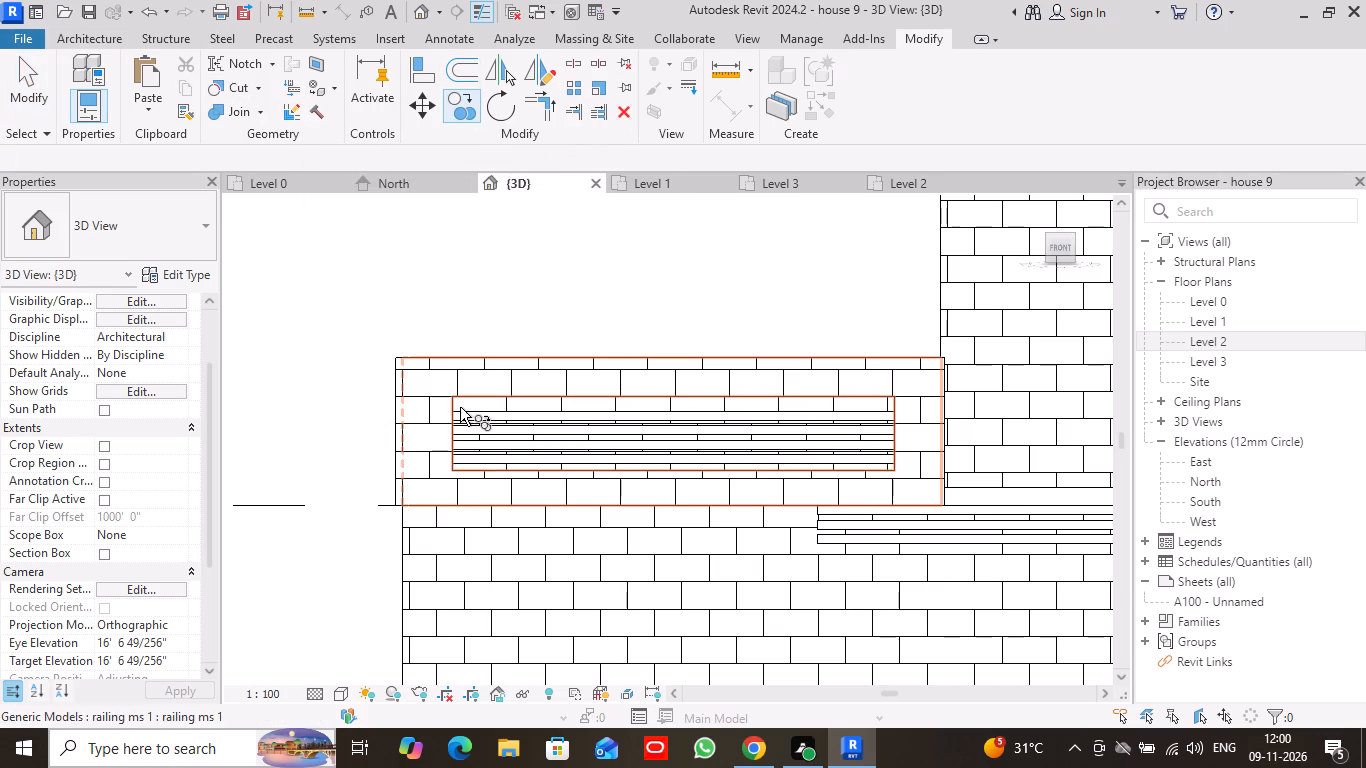
click(484, 435)
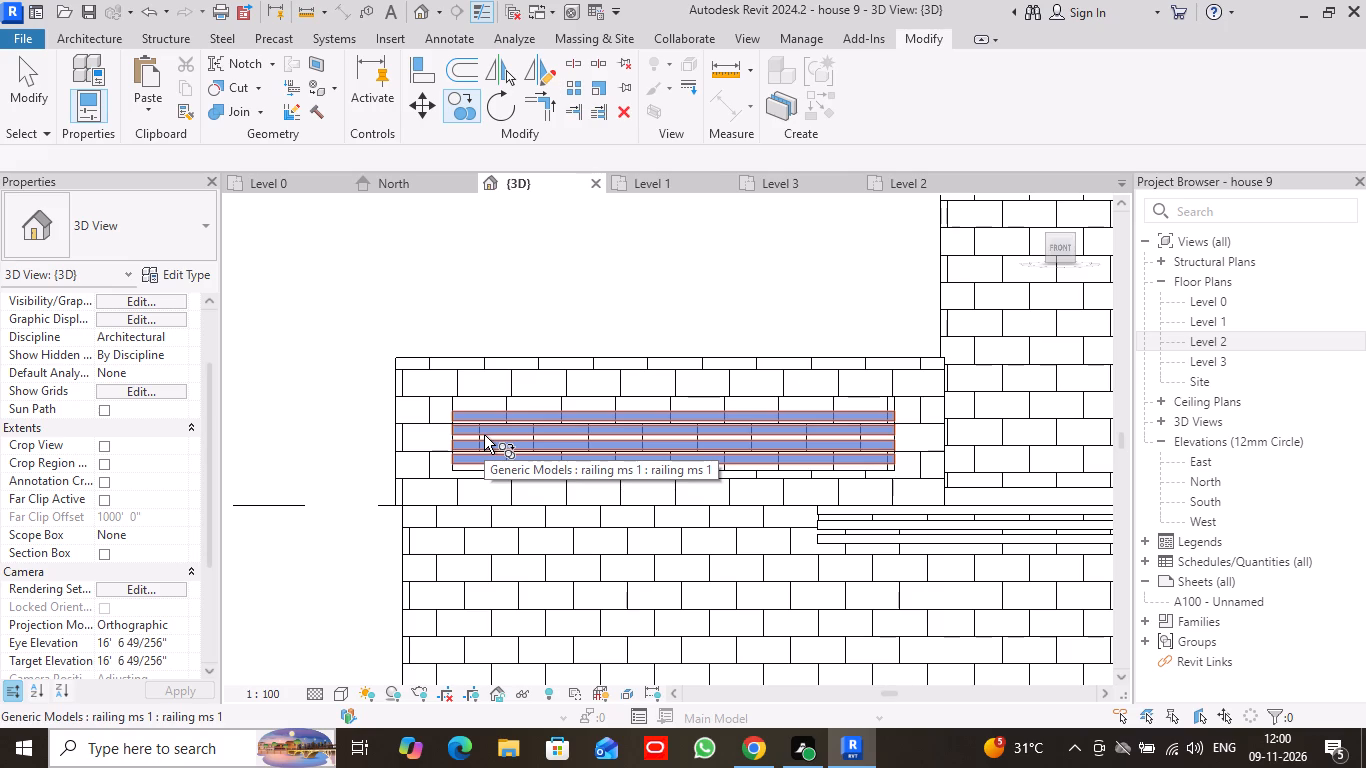
click(484, 435)
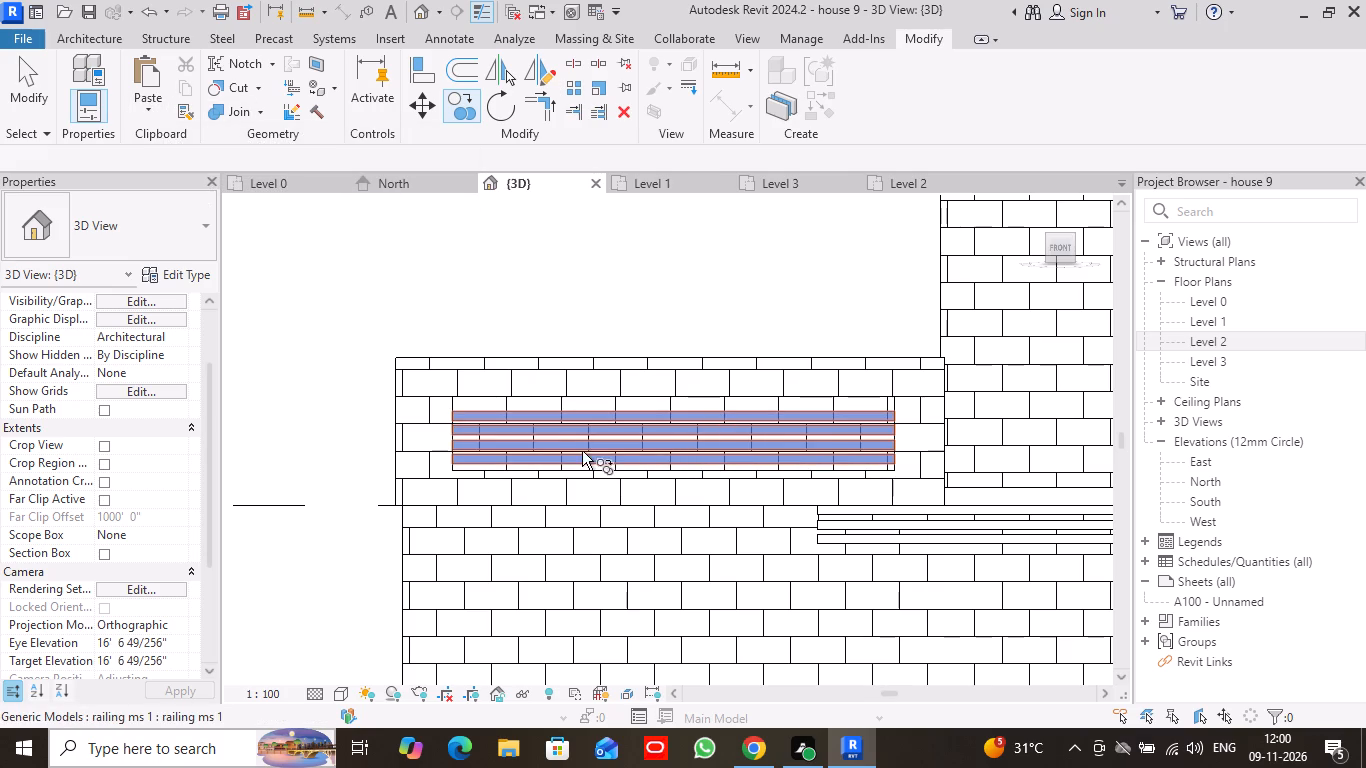
key(Return)
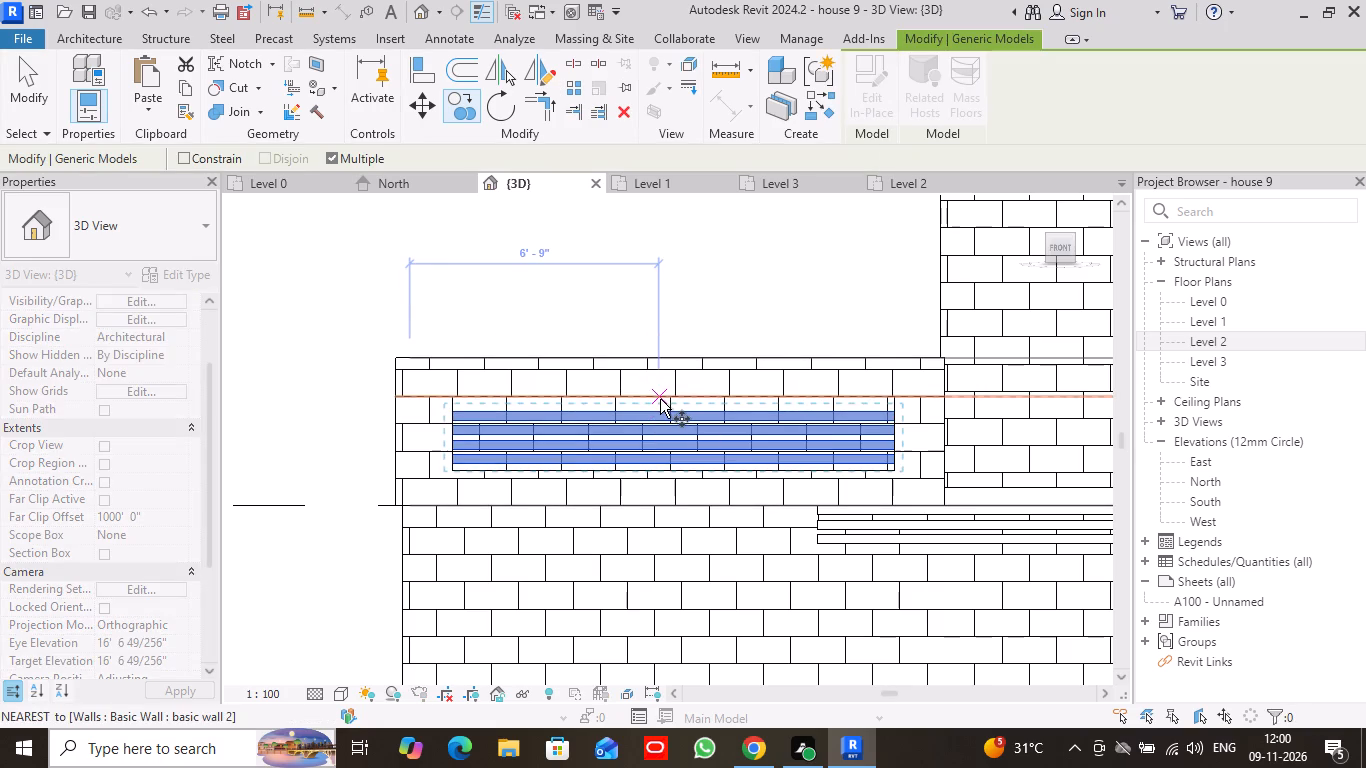
scroll(660, 402, up, 4)
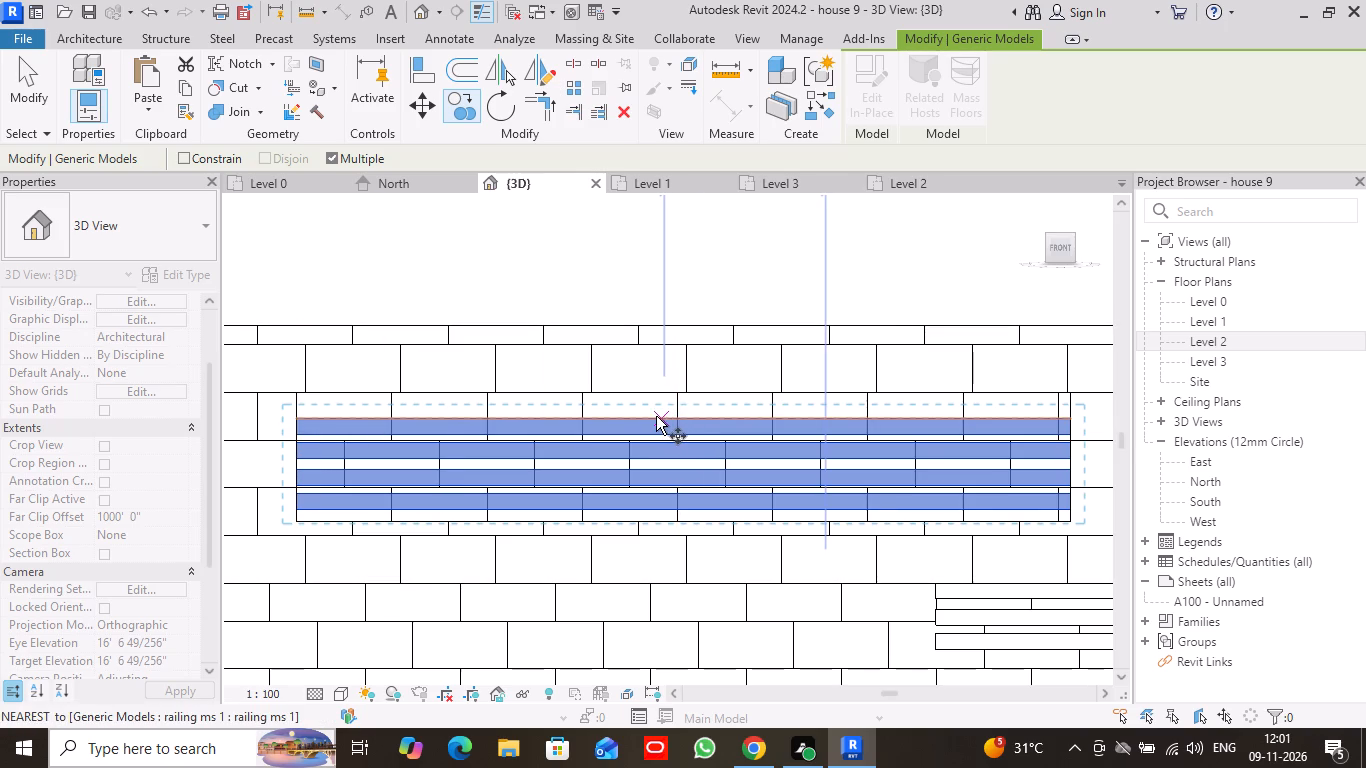
click(684, 416)
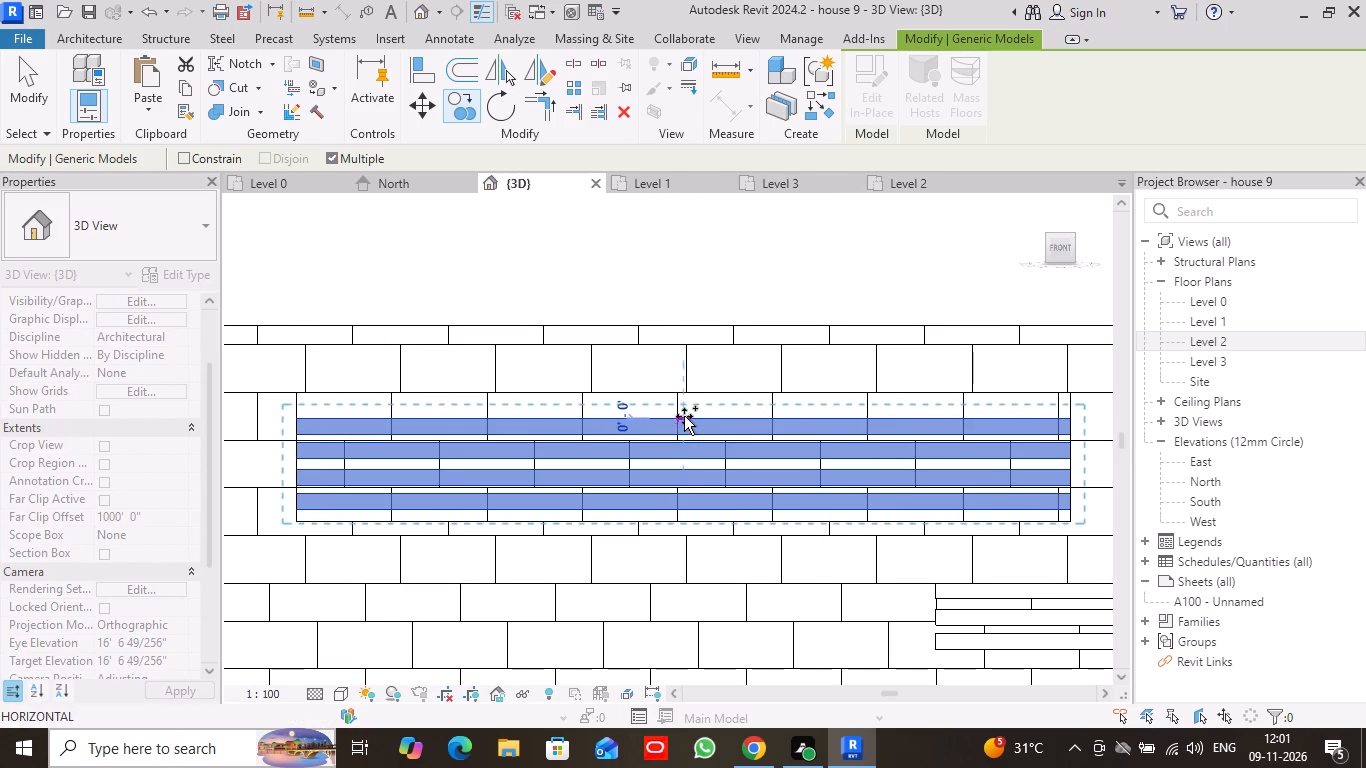
scroll(839, 418, down, 8)
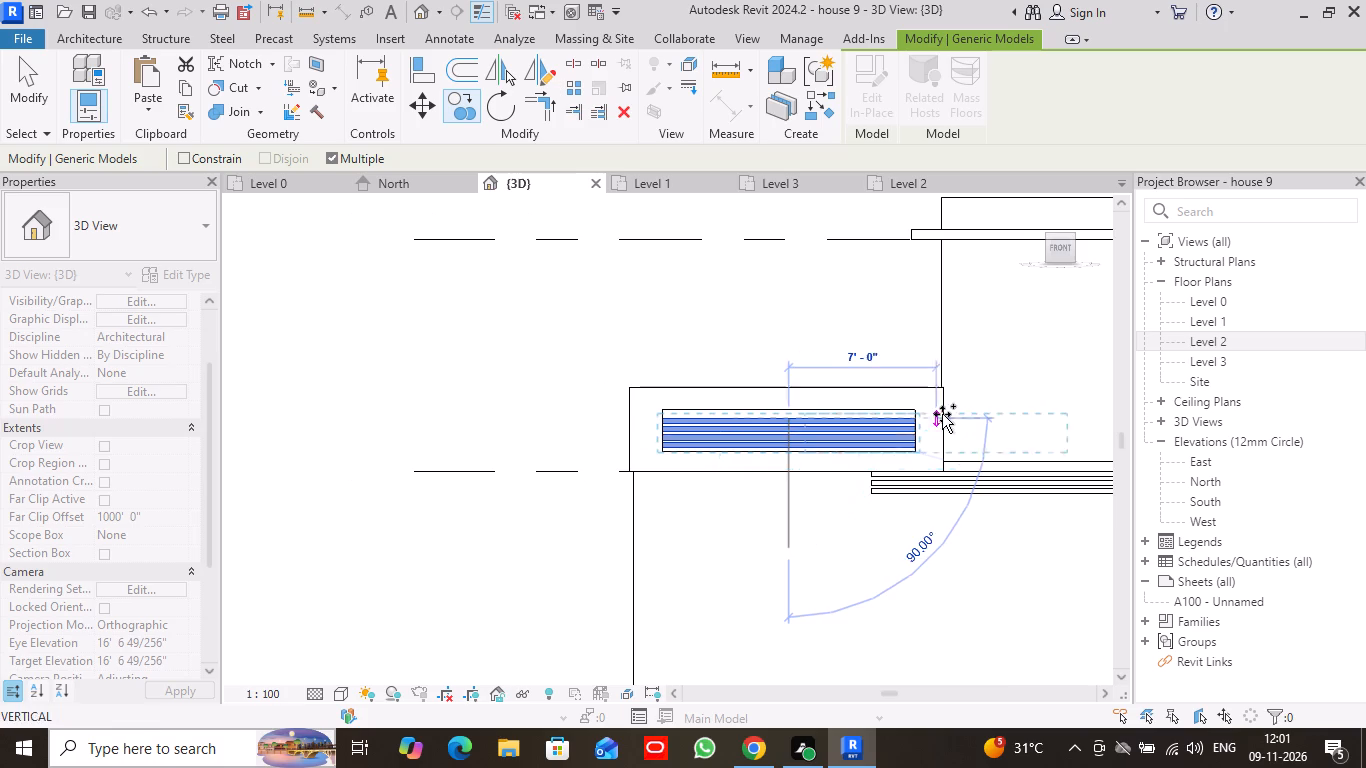
middle_drag(943, 414, 323, 385)
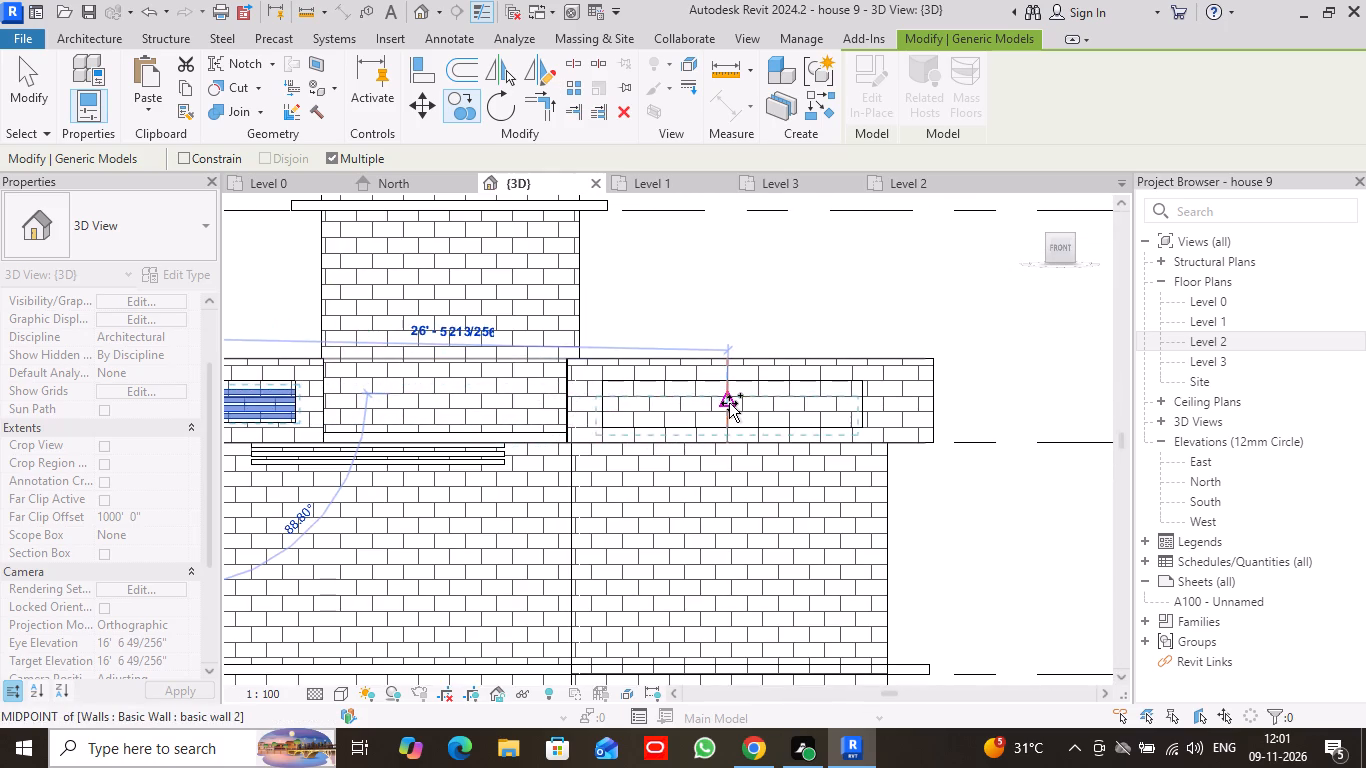
scroll(729, 403, up, 7)
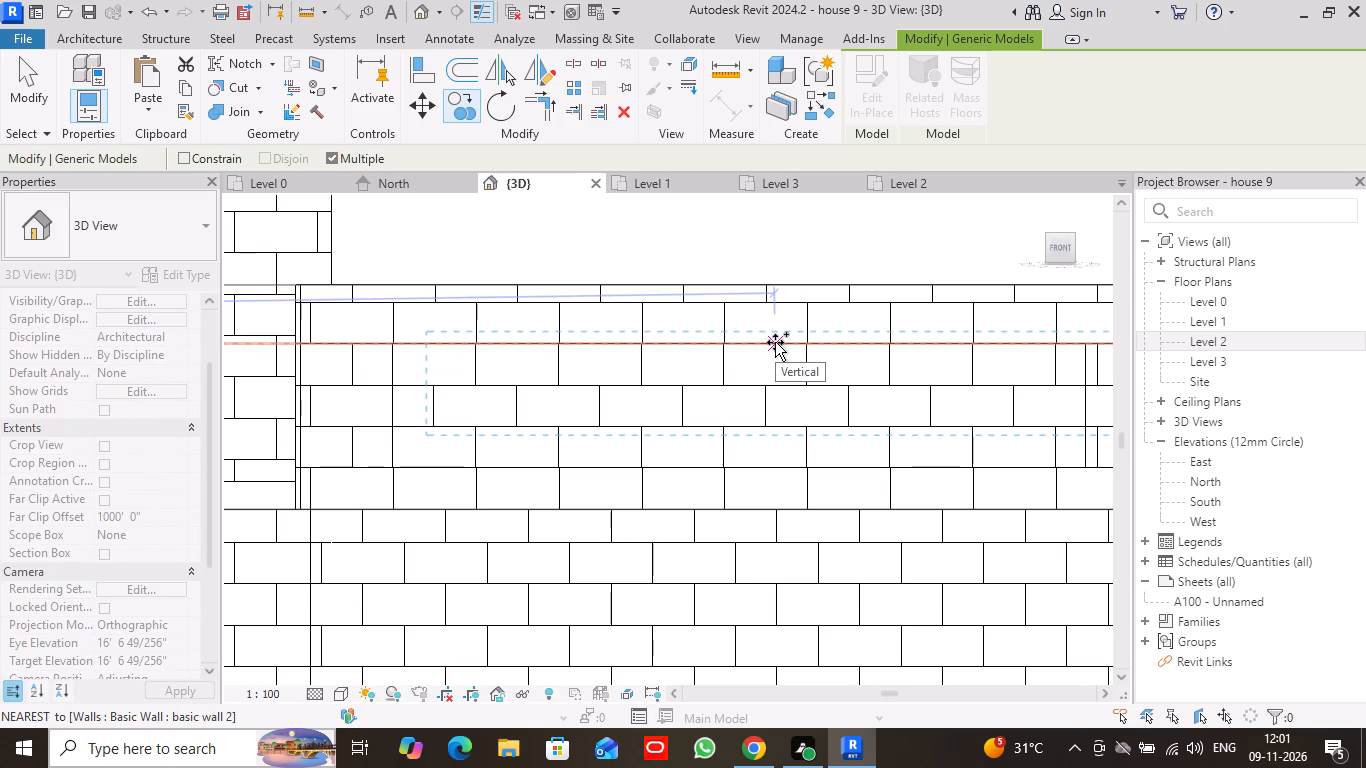
scroll(775, 365, down, 3)
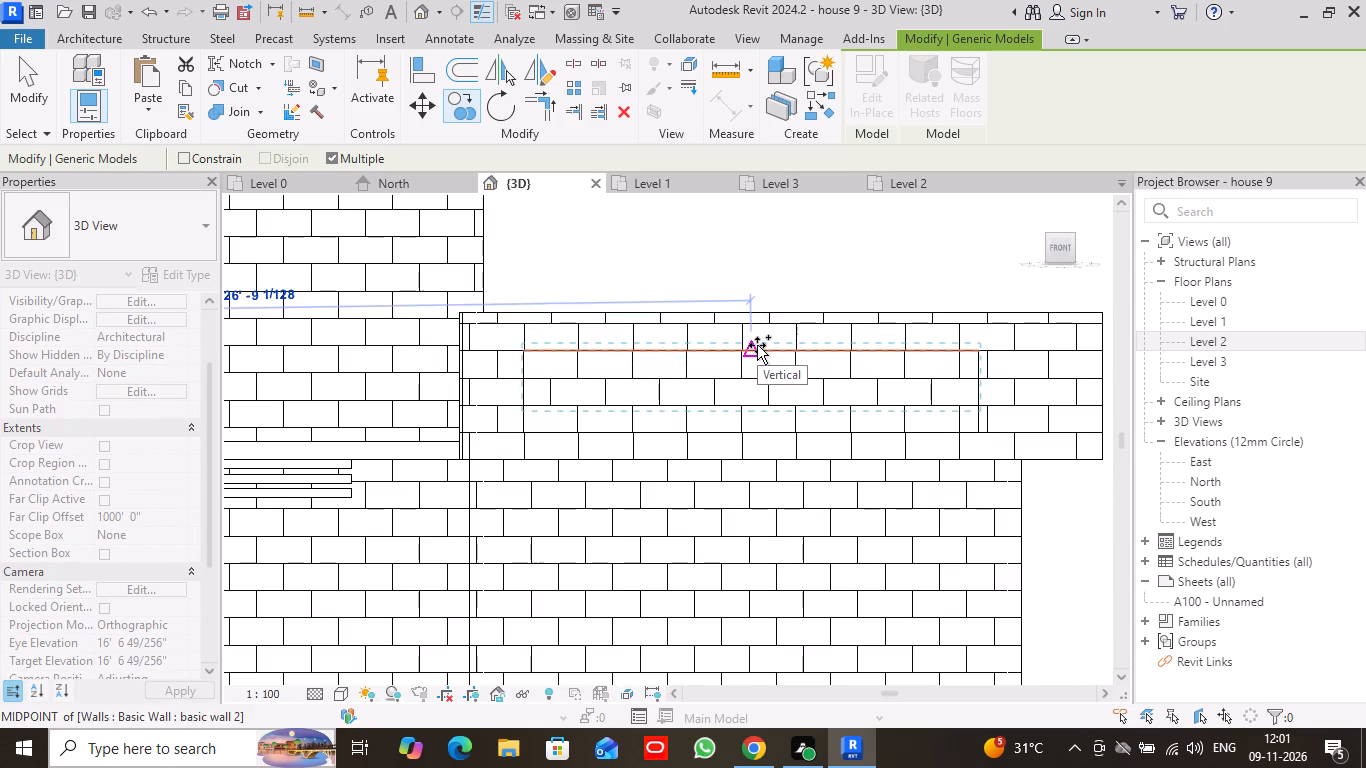
click(757, 345)
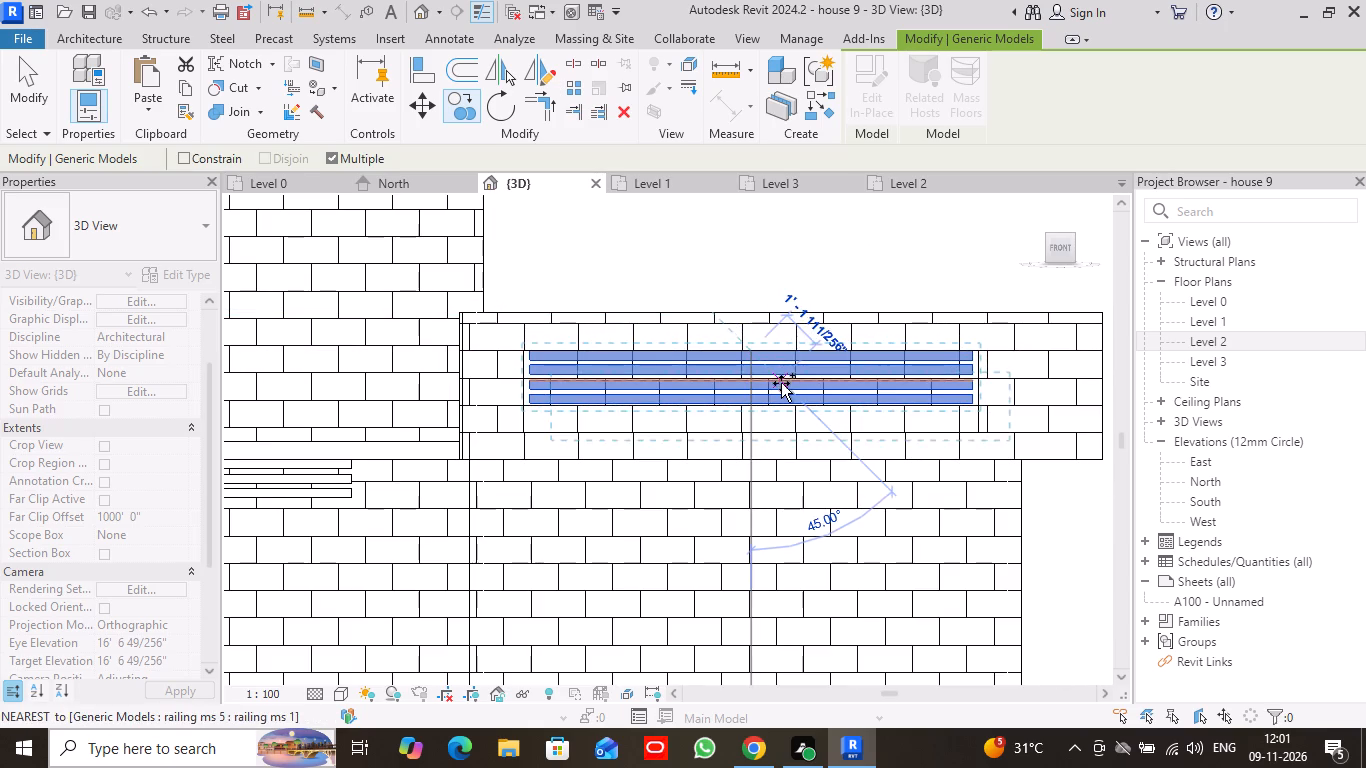
click(31, 66)
Nudge the railing copy in the second front parapet opening forward toward the wall's outer face and sideways to fit between the opening's side edges.
scroll(611, 467, down, 8)
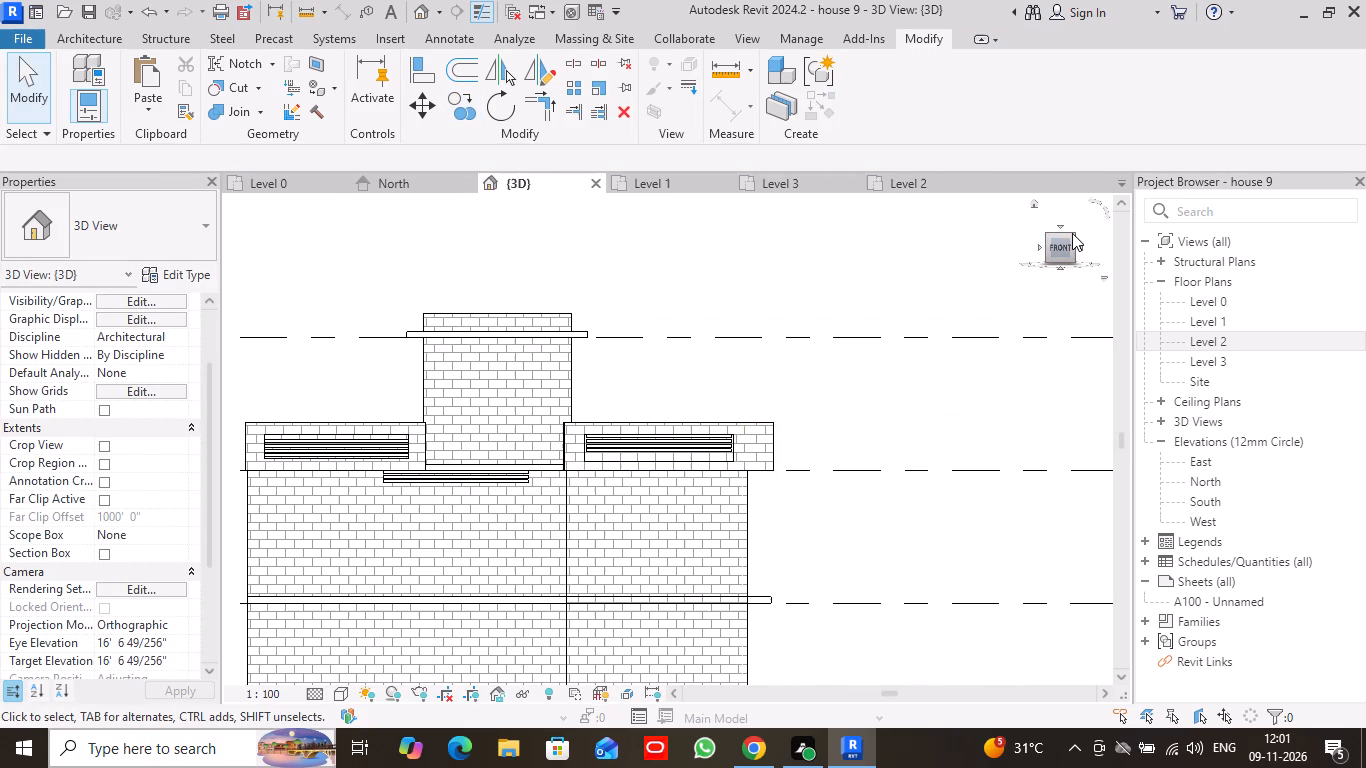
drag(1071, 239, 1017, 255)
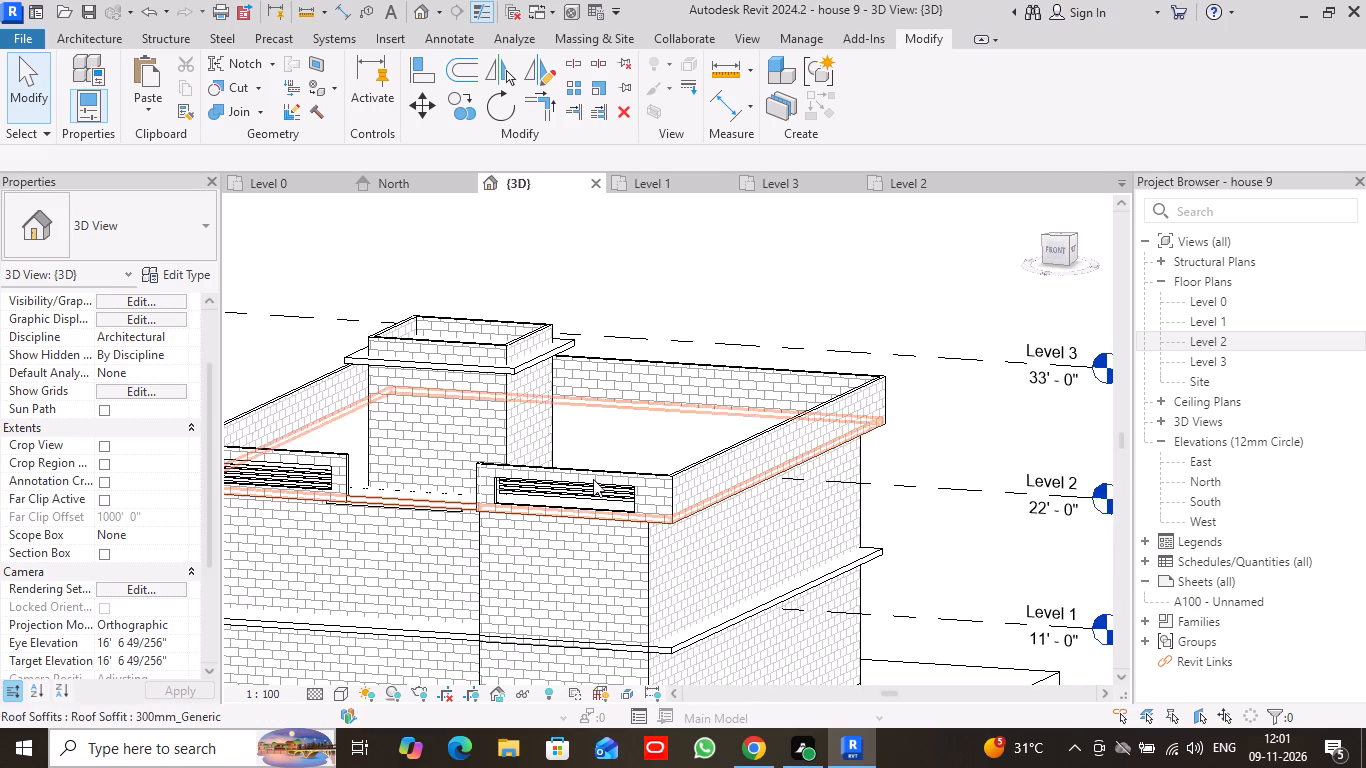
scroll(539, 502, up, 10)
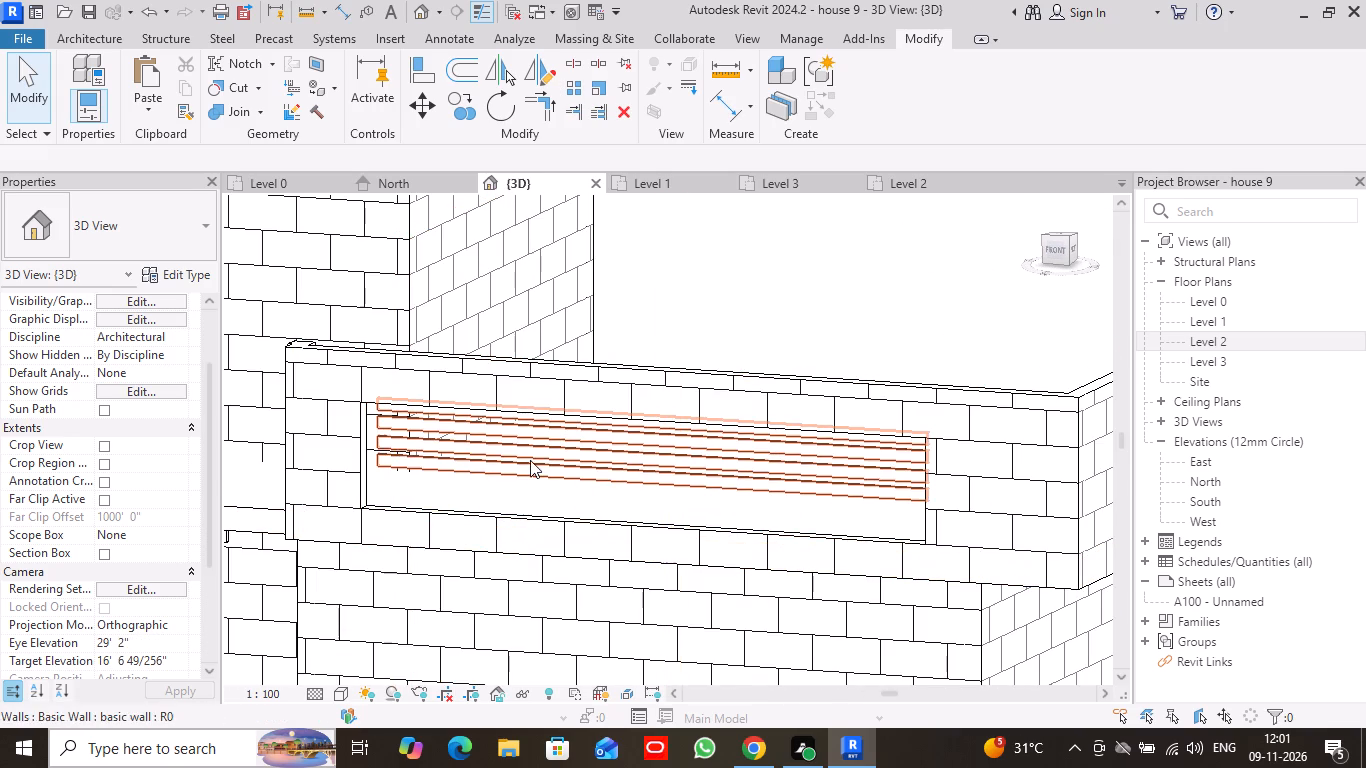
click(612, 476)
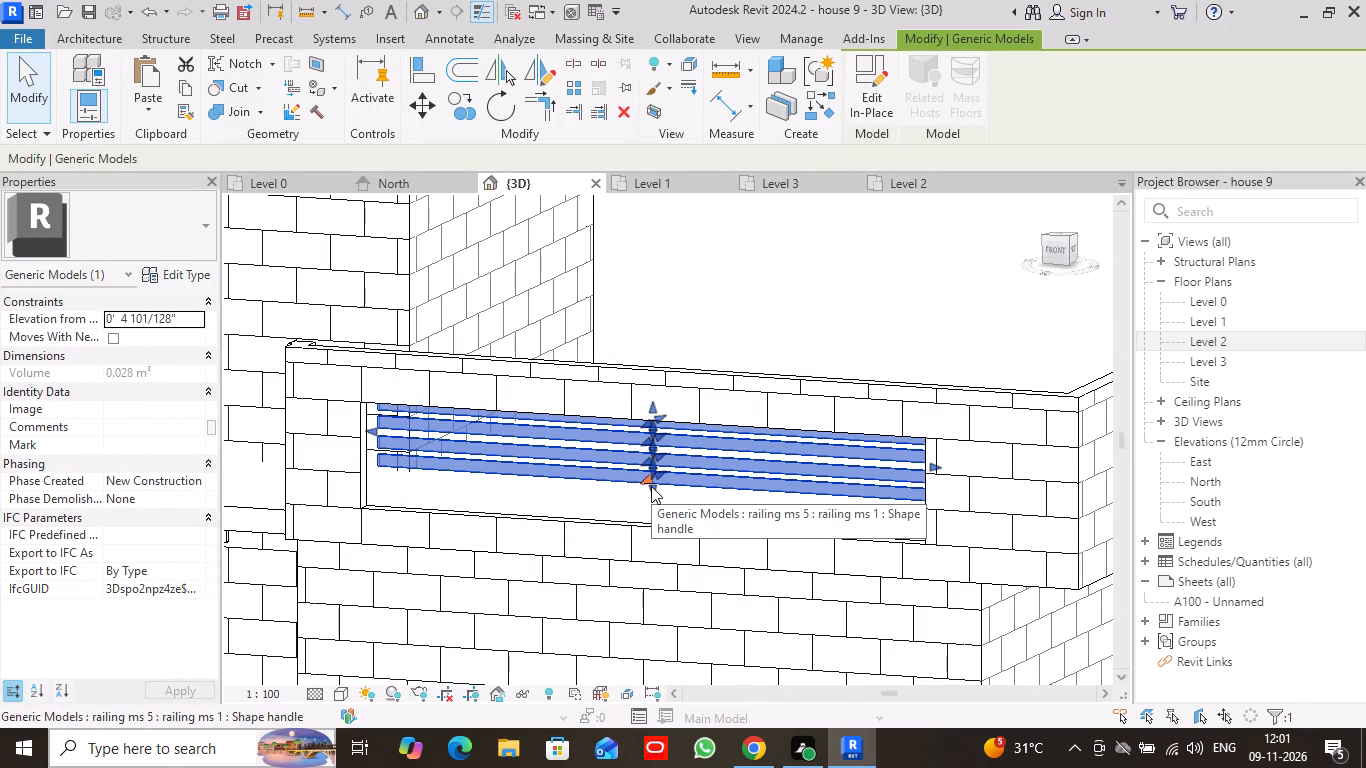
key(Down)
key(Down)
key(Down)
key(Down)
key(Down)
key(Down)
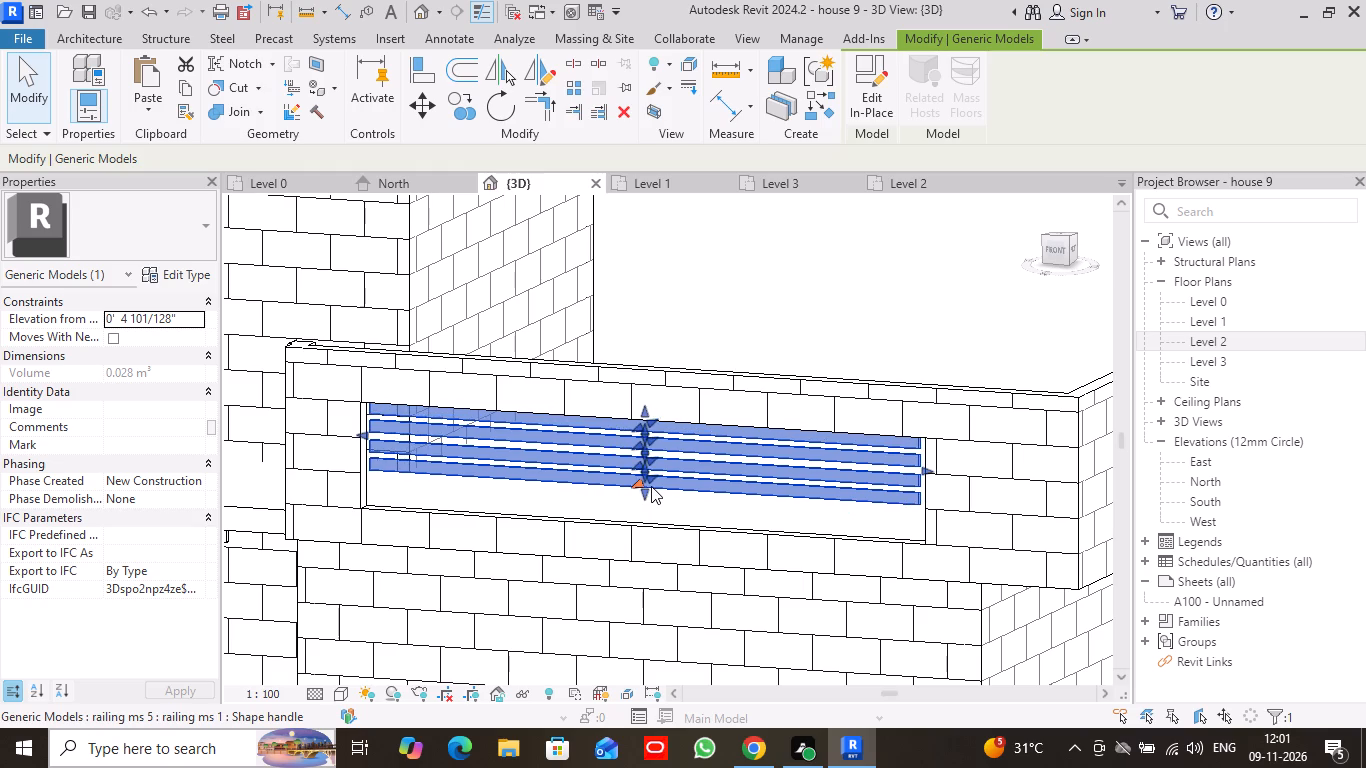
key(Down)
key(Down)
key(Down)
key(Down)
key(Down)
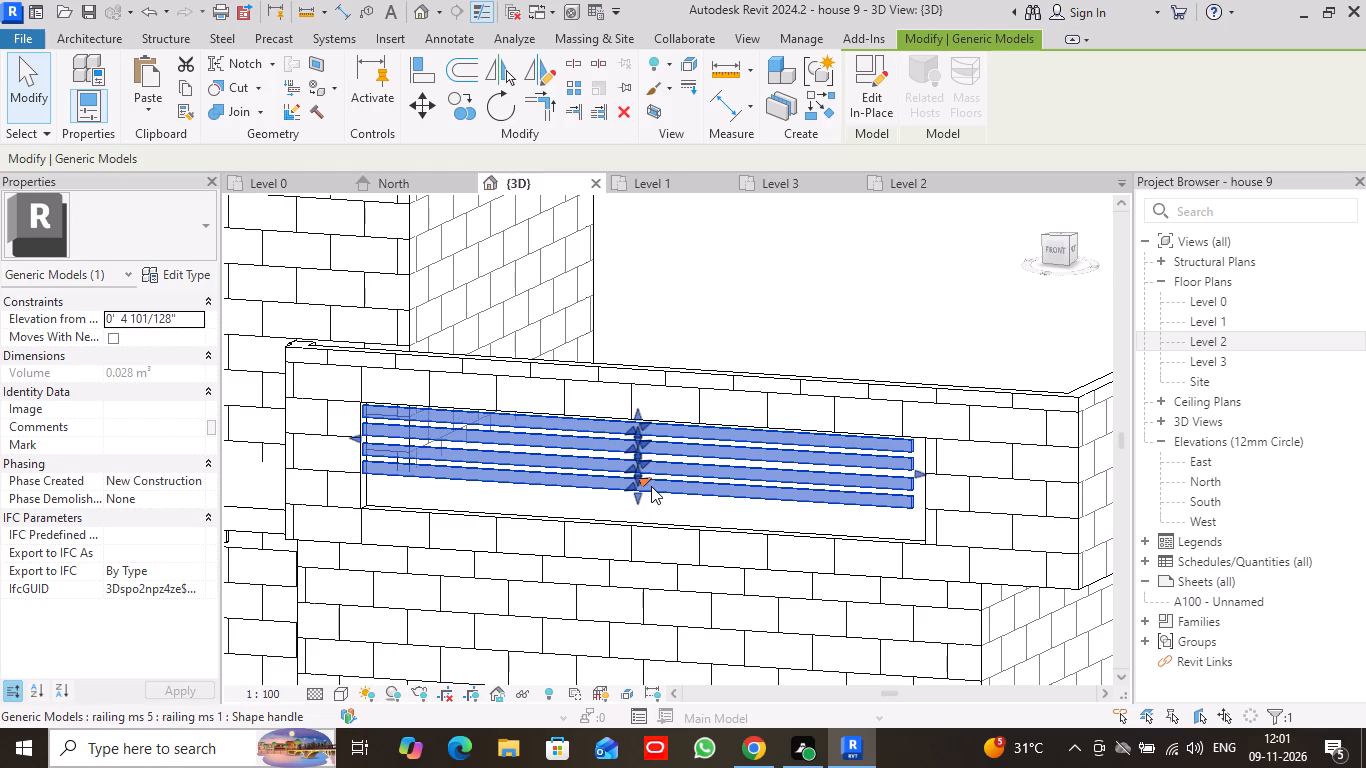
key(Right)
key(Right)
key(Down)
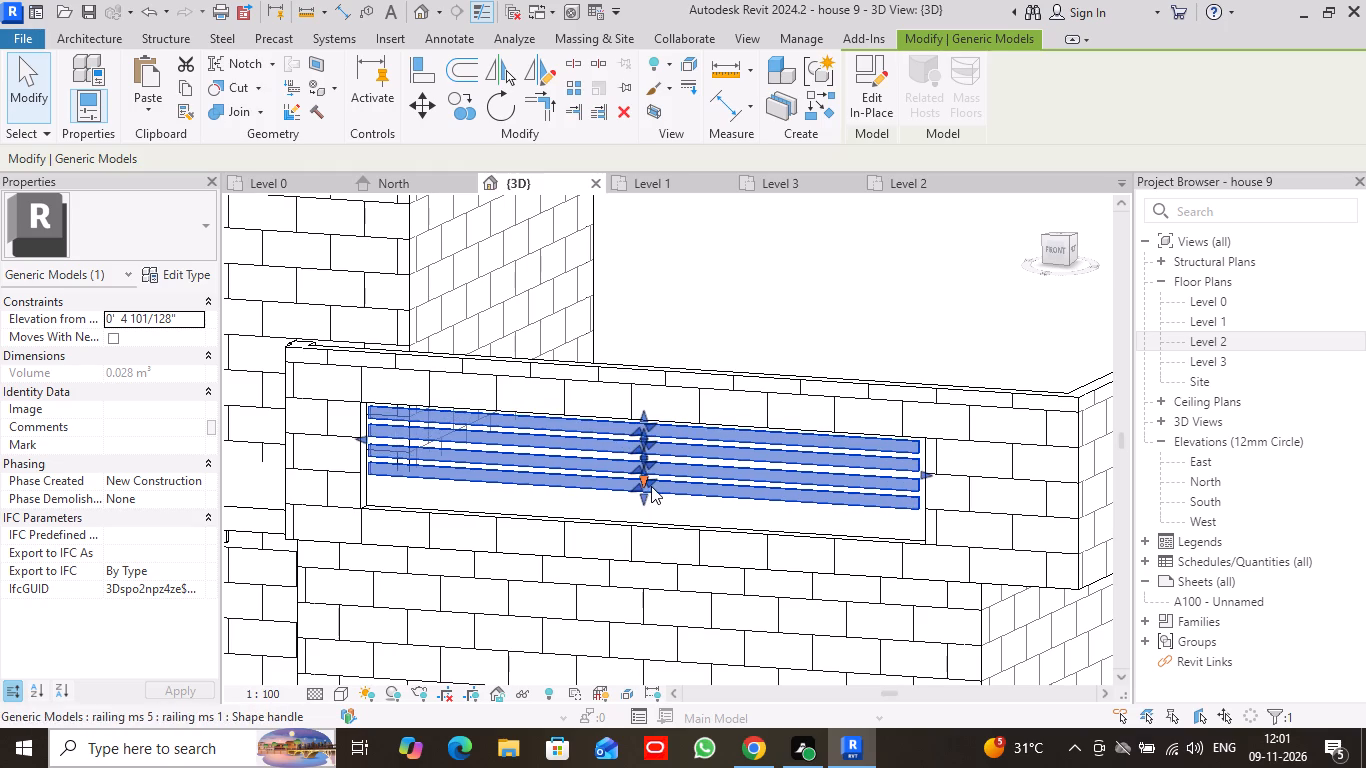
key(Down)
key(Down)
key(Down)
key(Down)
key(Down)
key(Down)
key(Down)
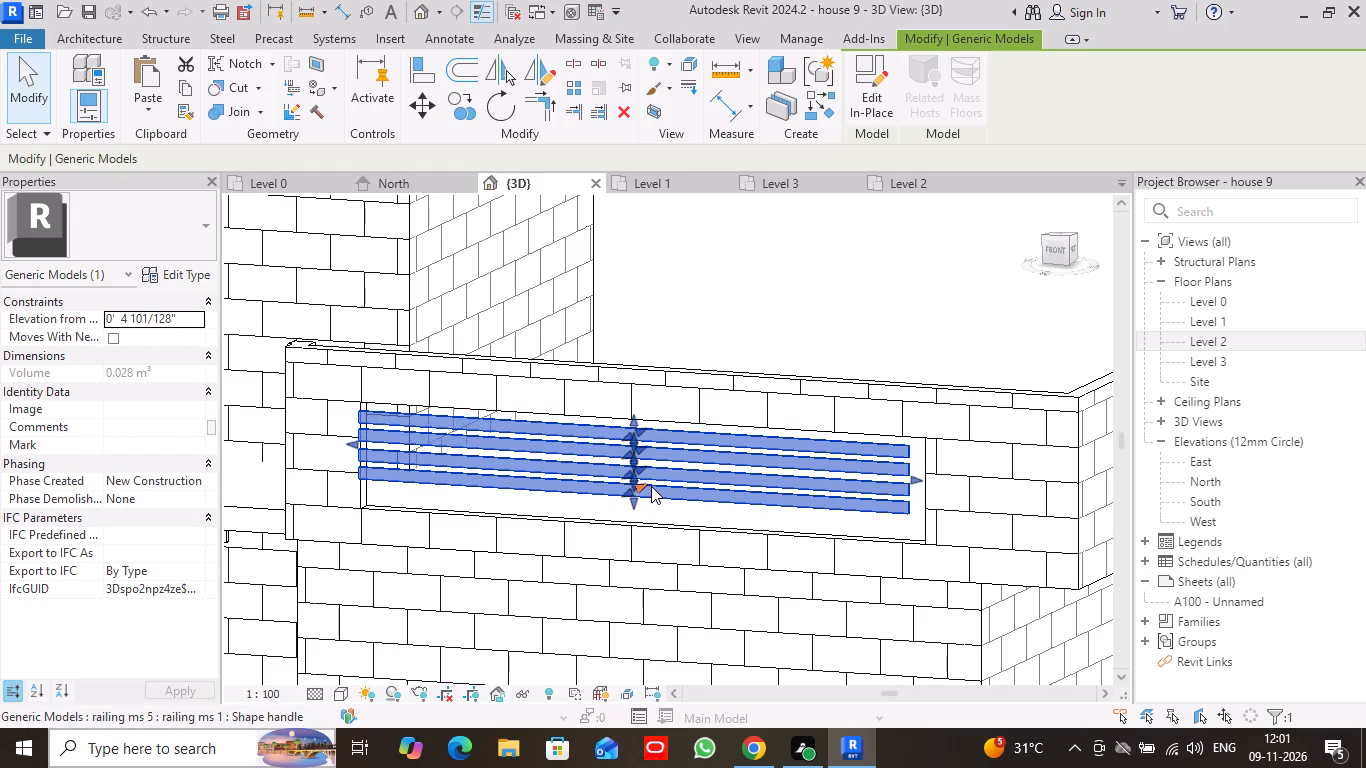
key(Right)
key(Right)
key(Right)
key(Right)
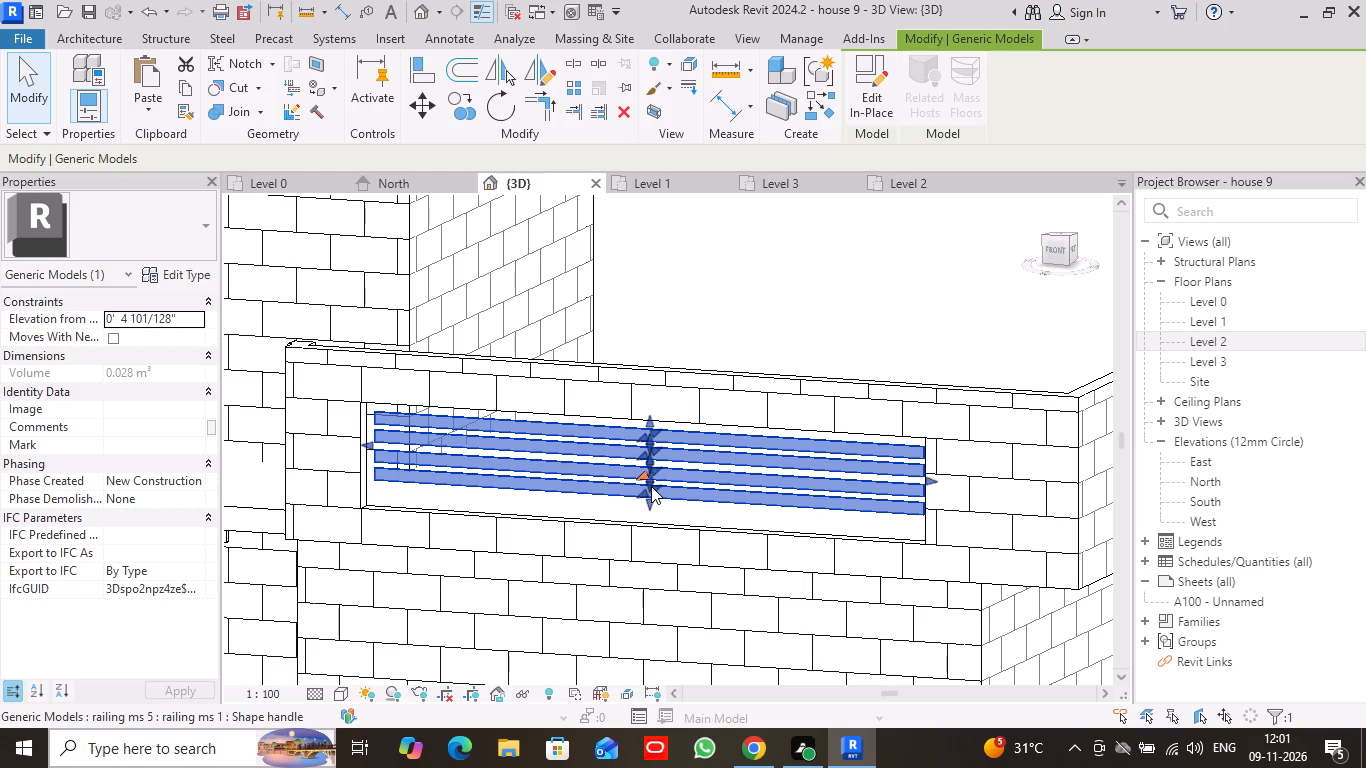
key(Down)
key(Down)
key(Down)
key(Down)
key(Down)
key(Down)
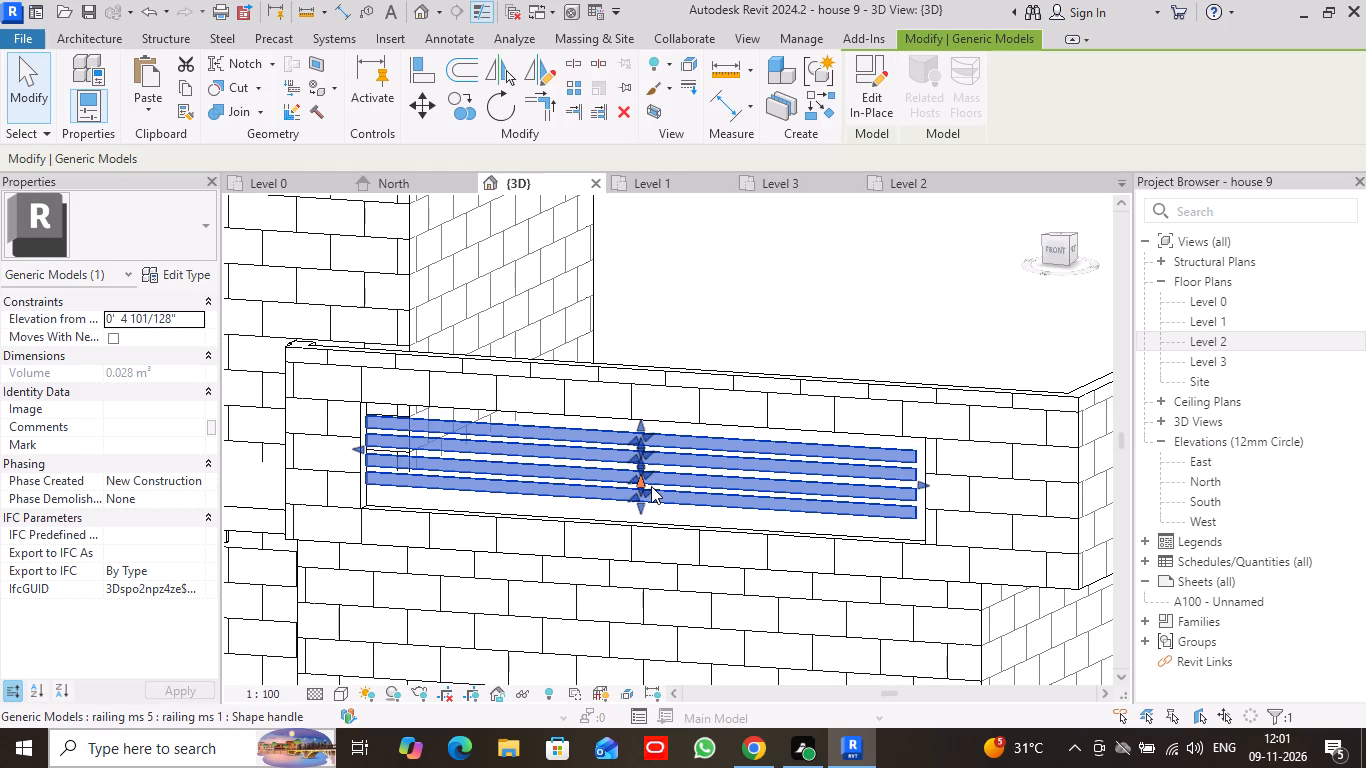
key(Down)
key(Down)
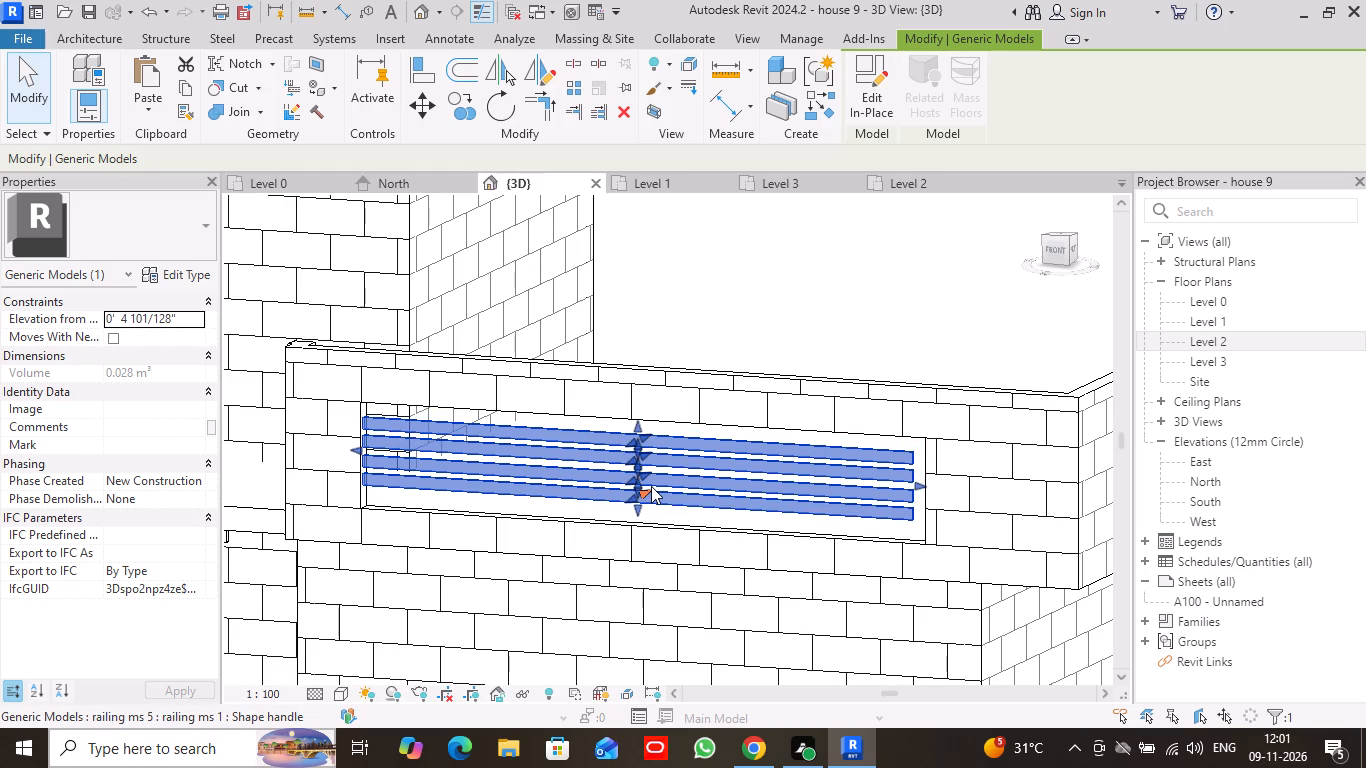
key(Down)
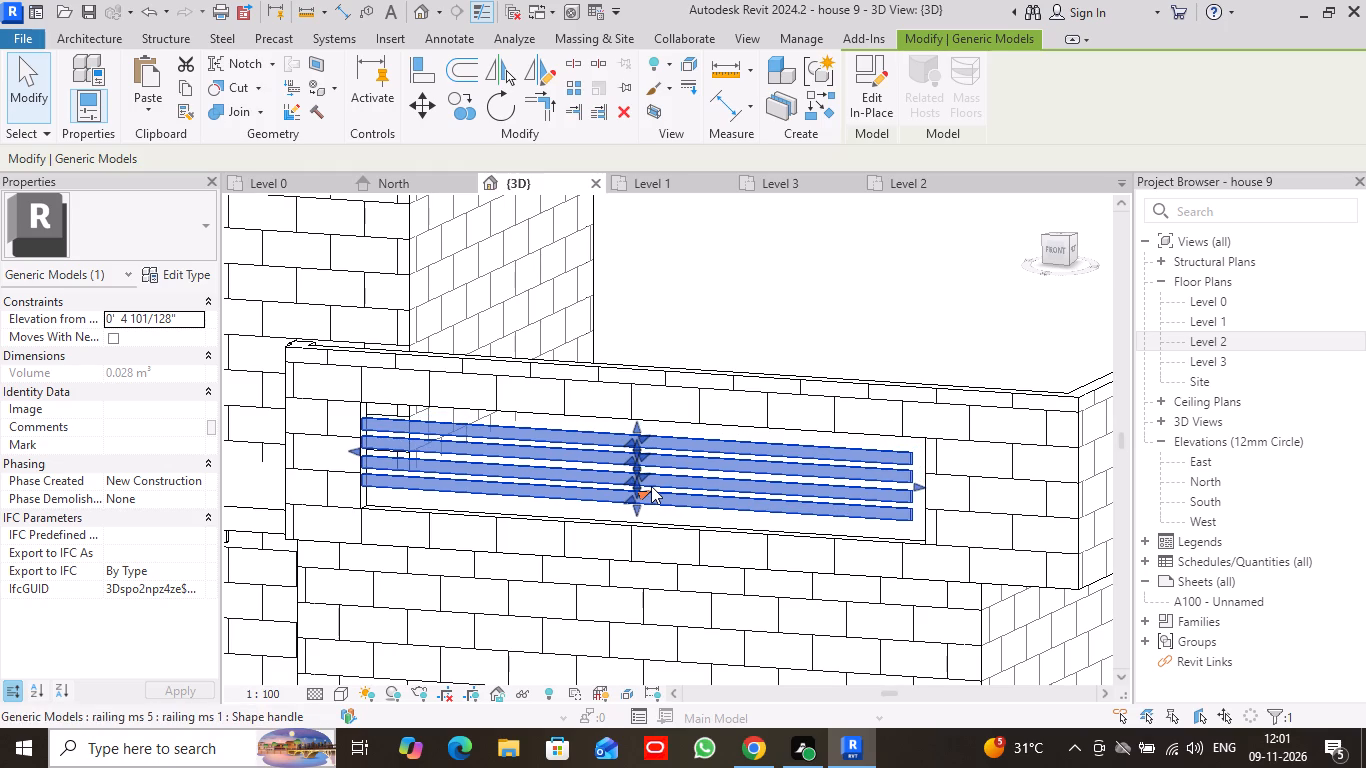
key(Down)
key(Right)
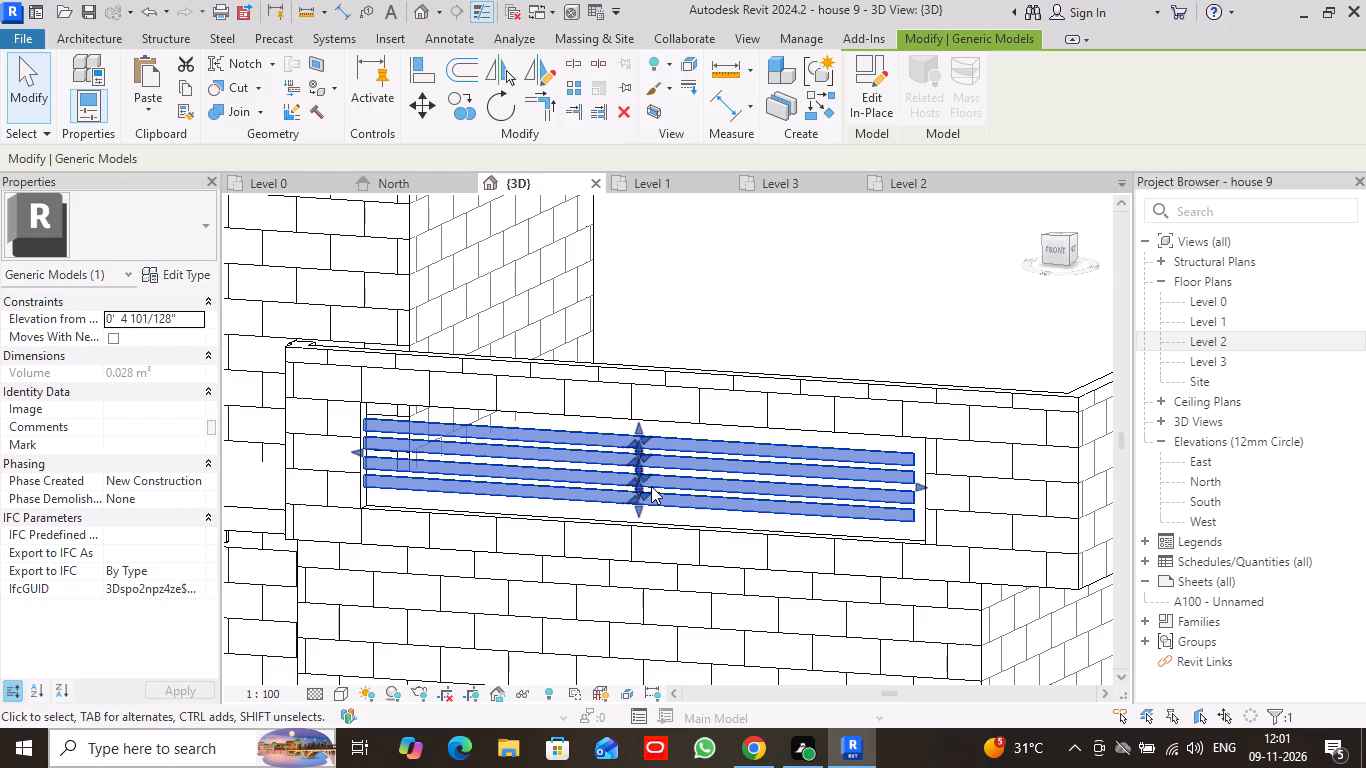
key(Down)
key(Down)
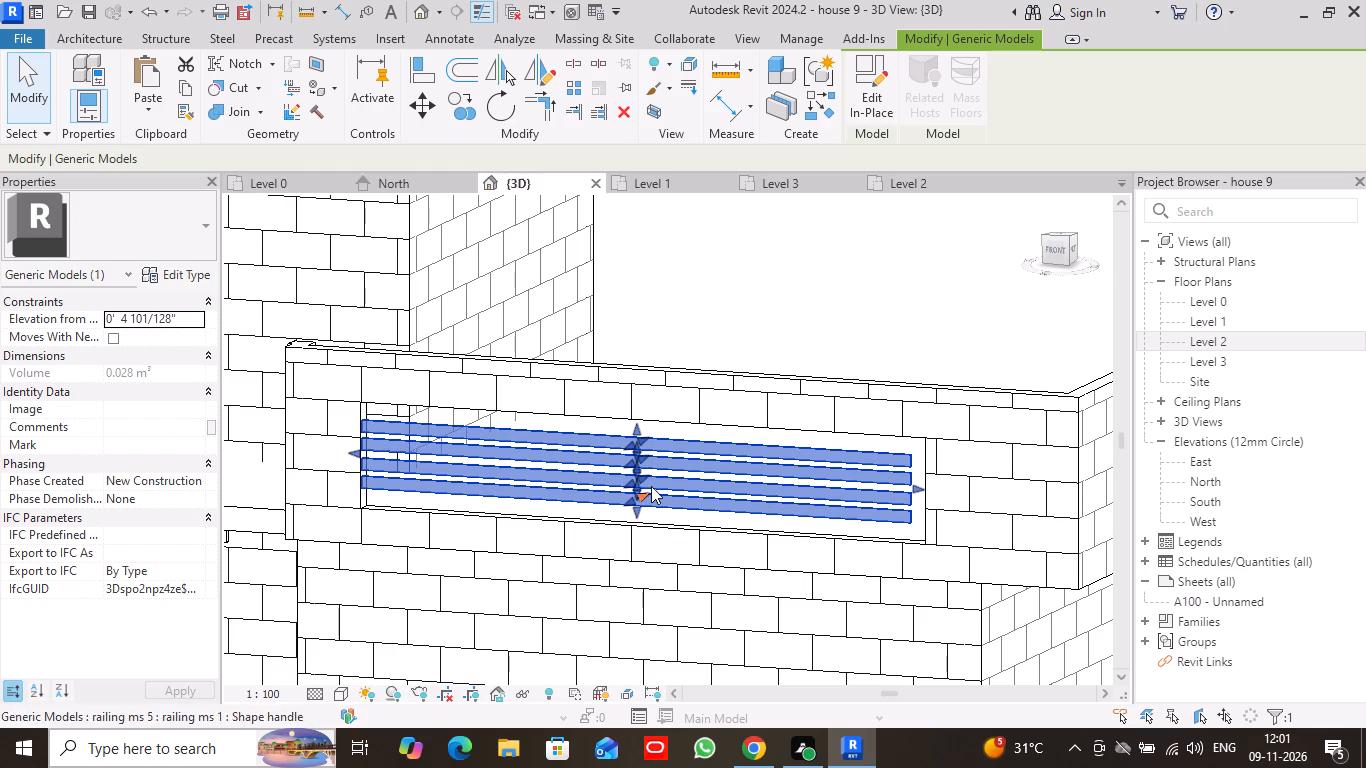
key(Right)
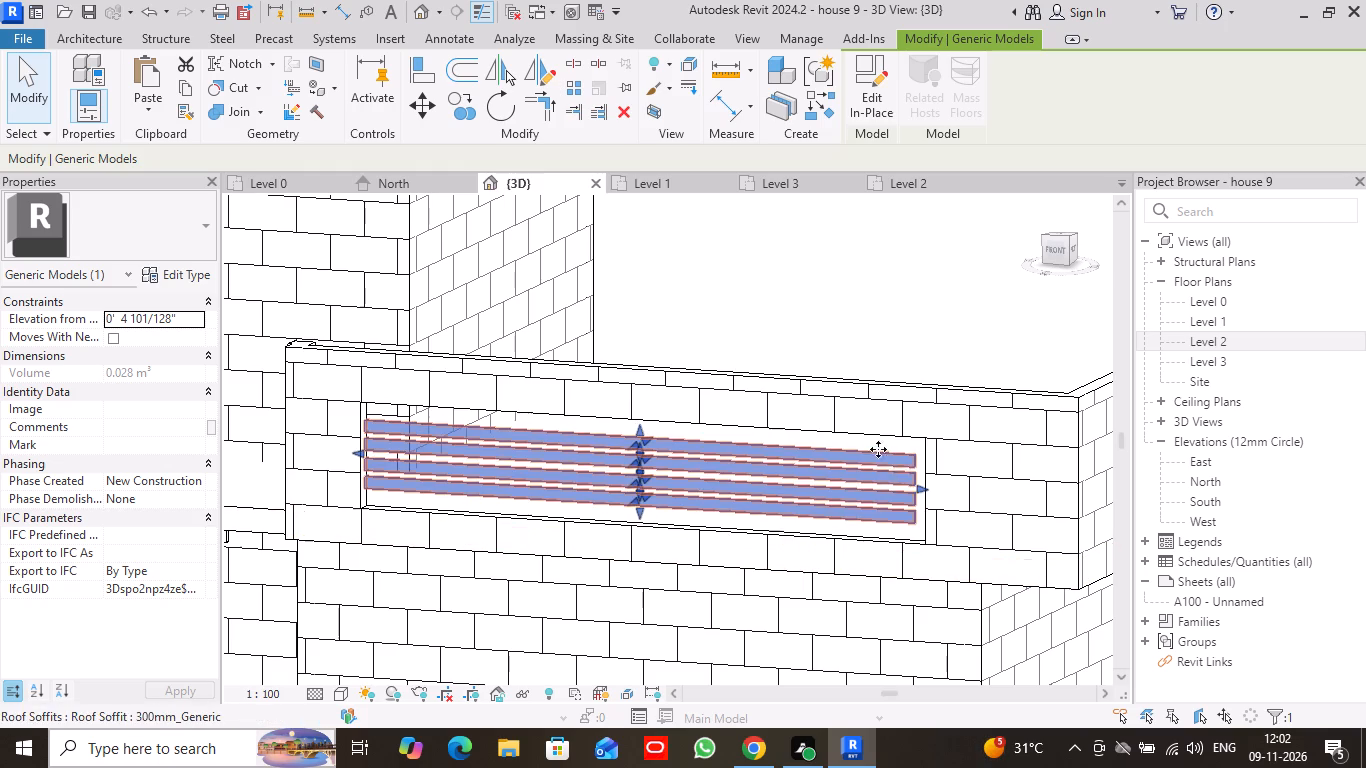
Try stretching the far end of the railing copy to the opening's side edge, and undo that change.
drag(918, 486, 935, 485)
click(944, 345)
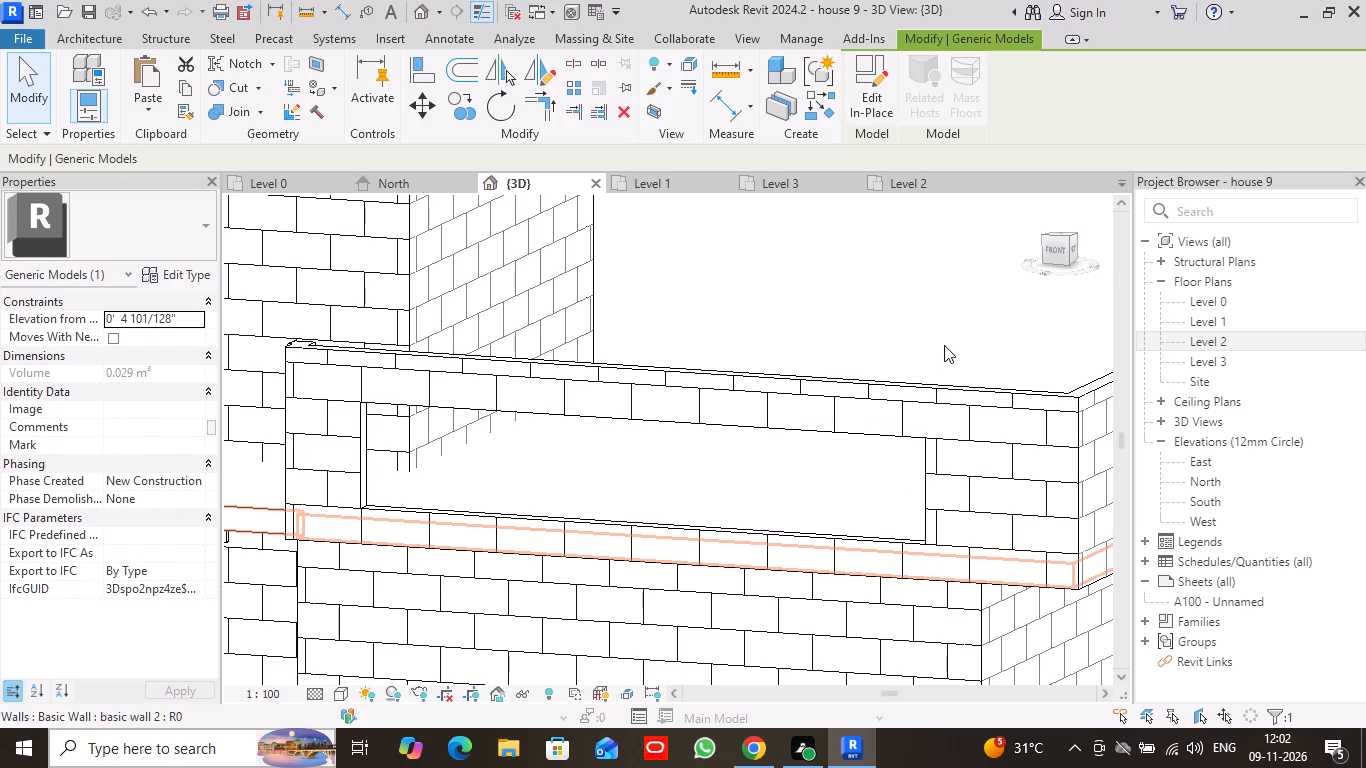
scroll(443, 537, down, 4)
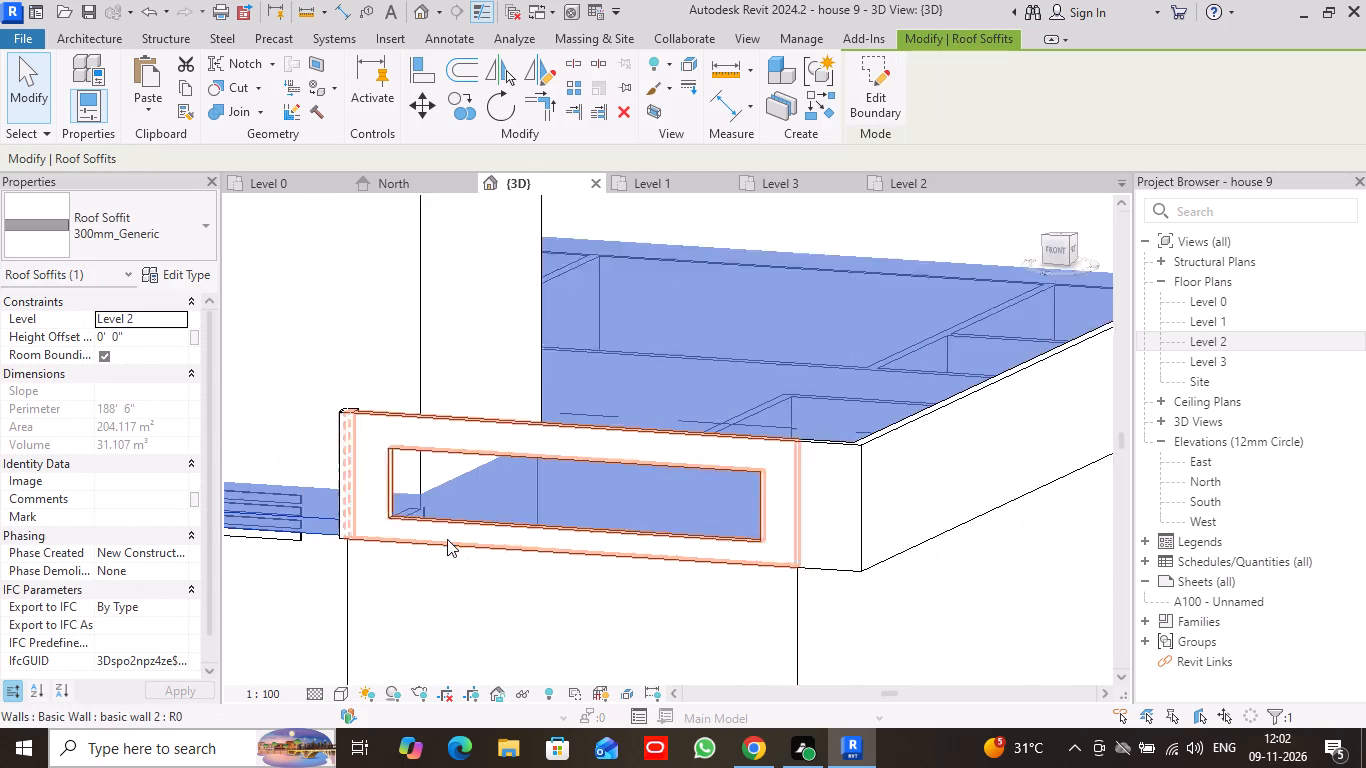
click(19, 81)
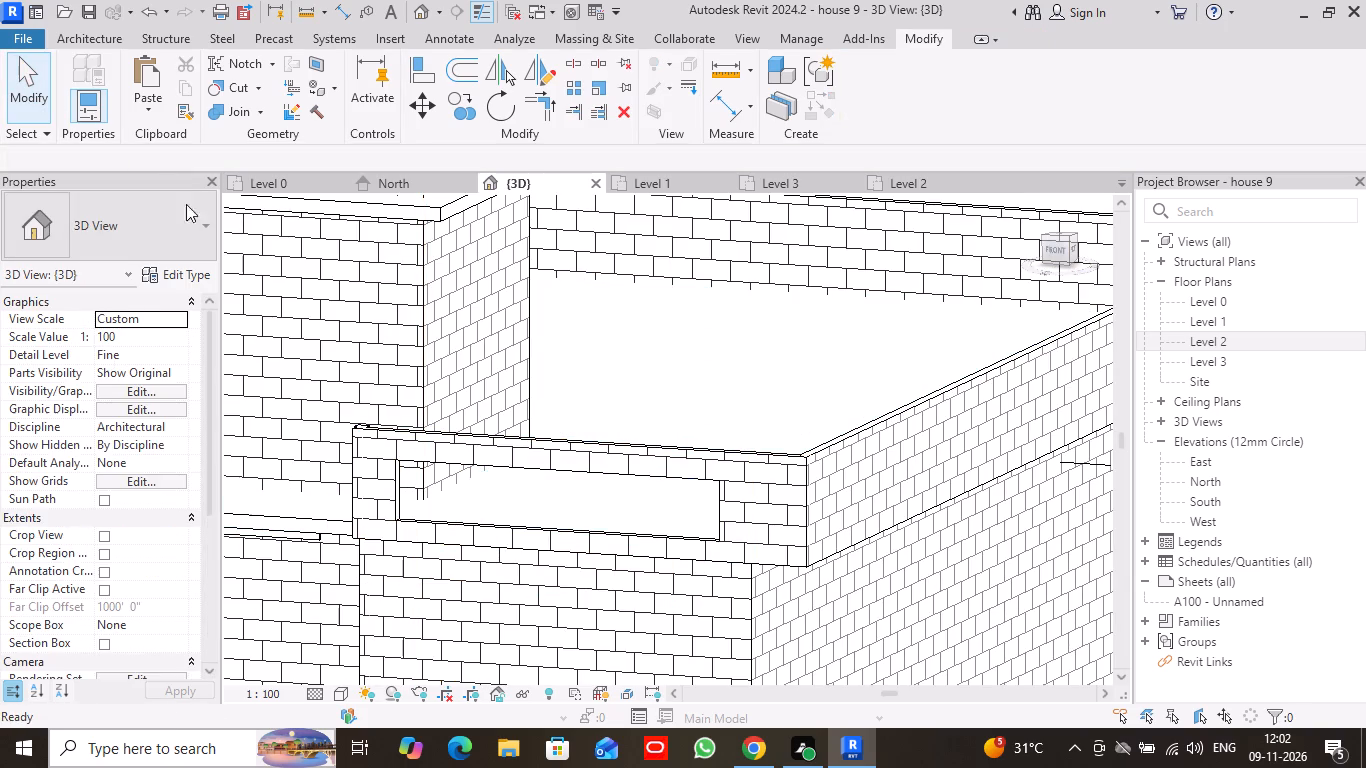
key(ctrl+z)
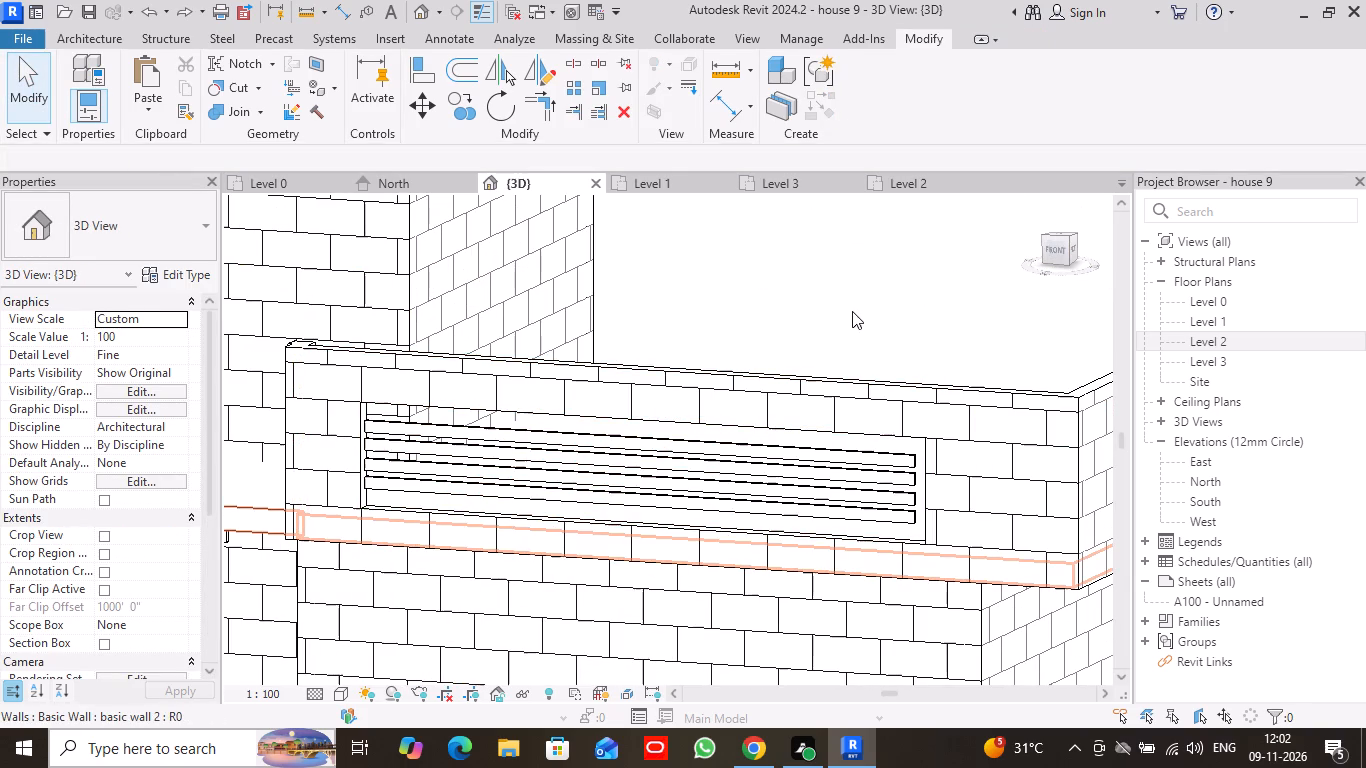
From the front, nudge the railing copy left within the second parapet opening and down to an elevation of 0' 3 101/128".
scroll(852, 311, down, 10)
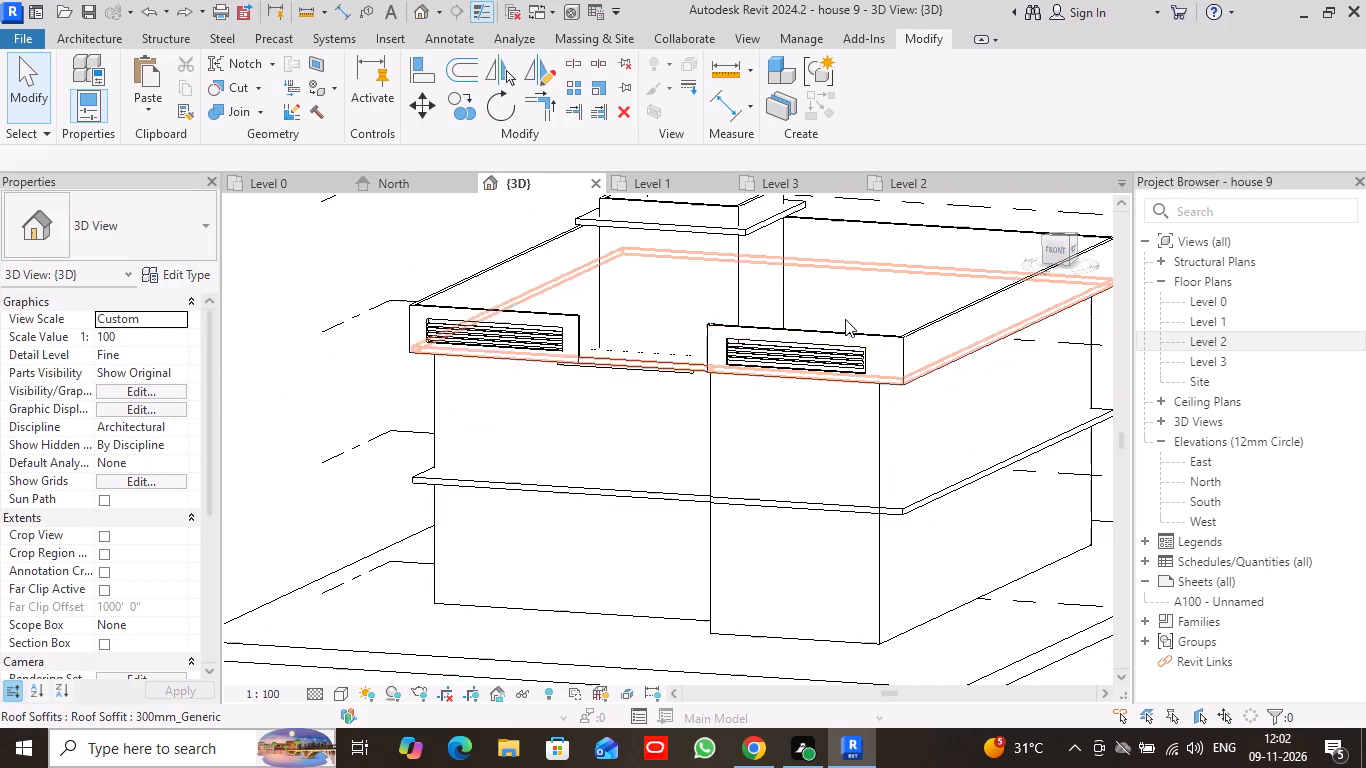
click(1050, 248)
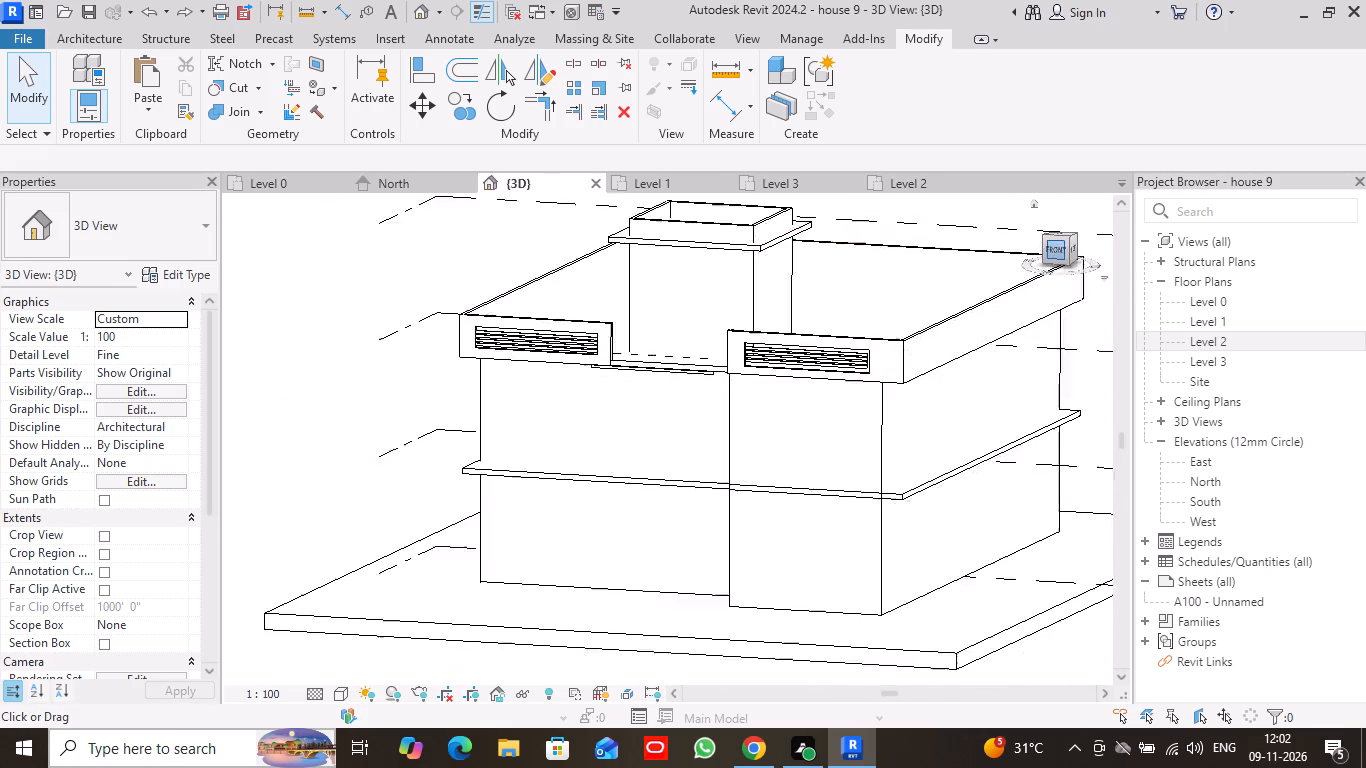
scroll(694, 414, up, 9)
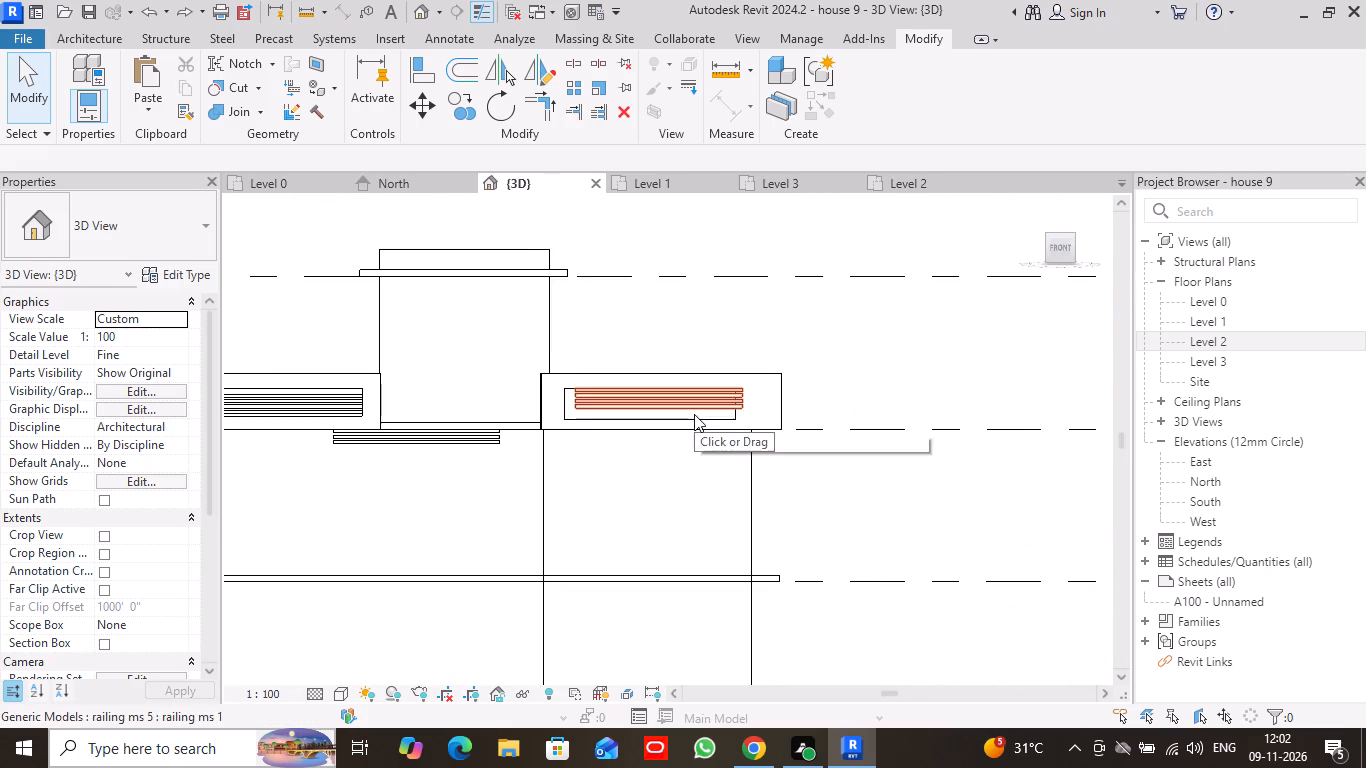
scroll(694, 414, up, 8)
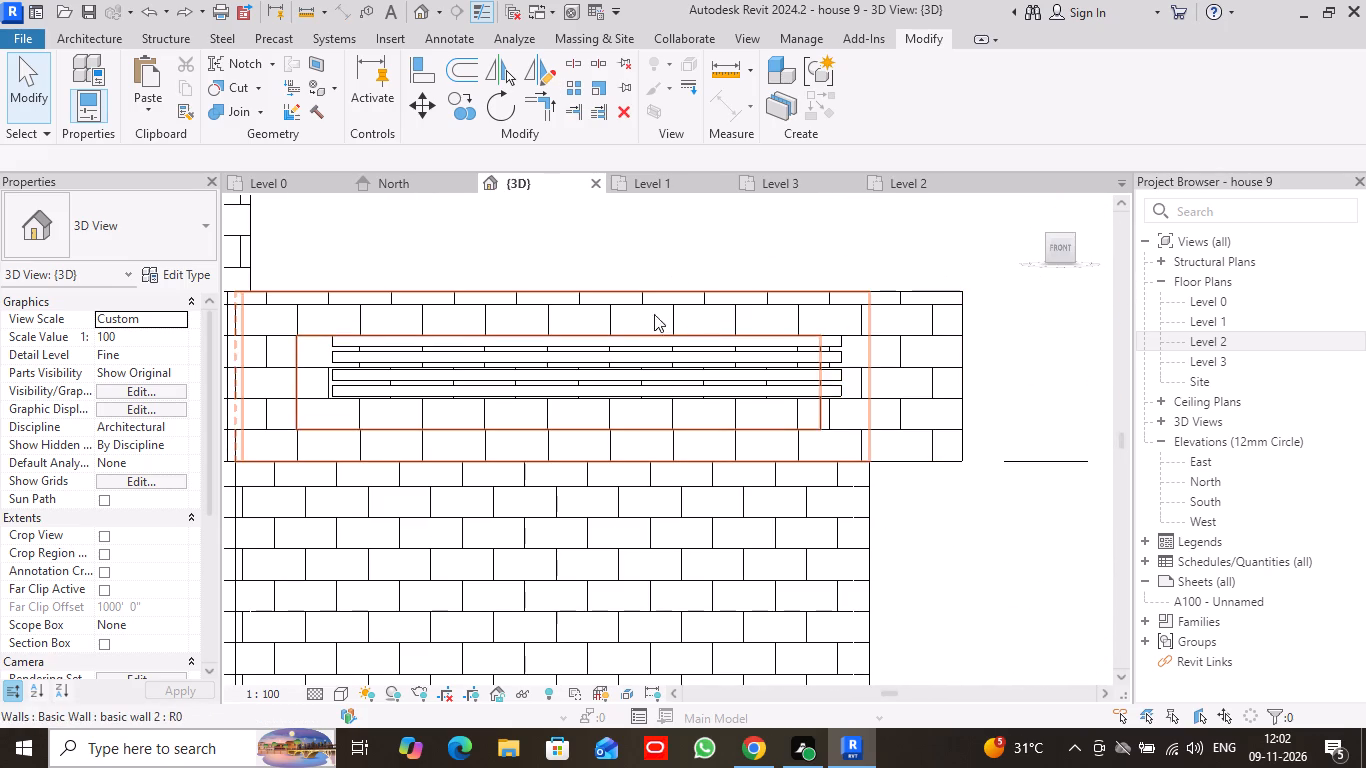
click(641, 358)
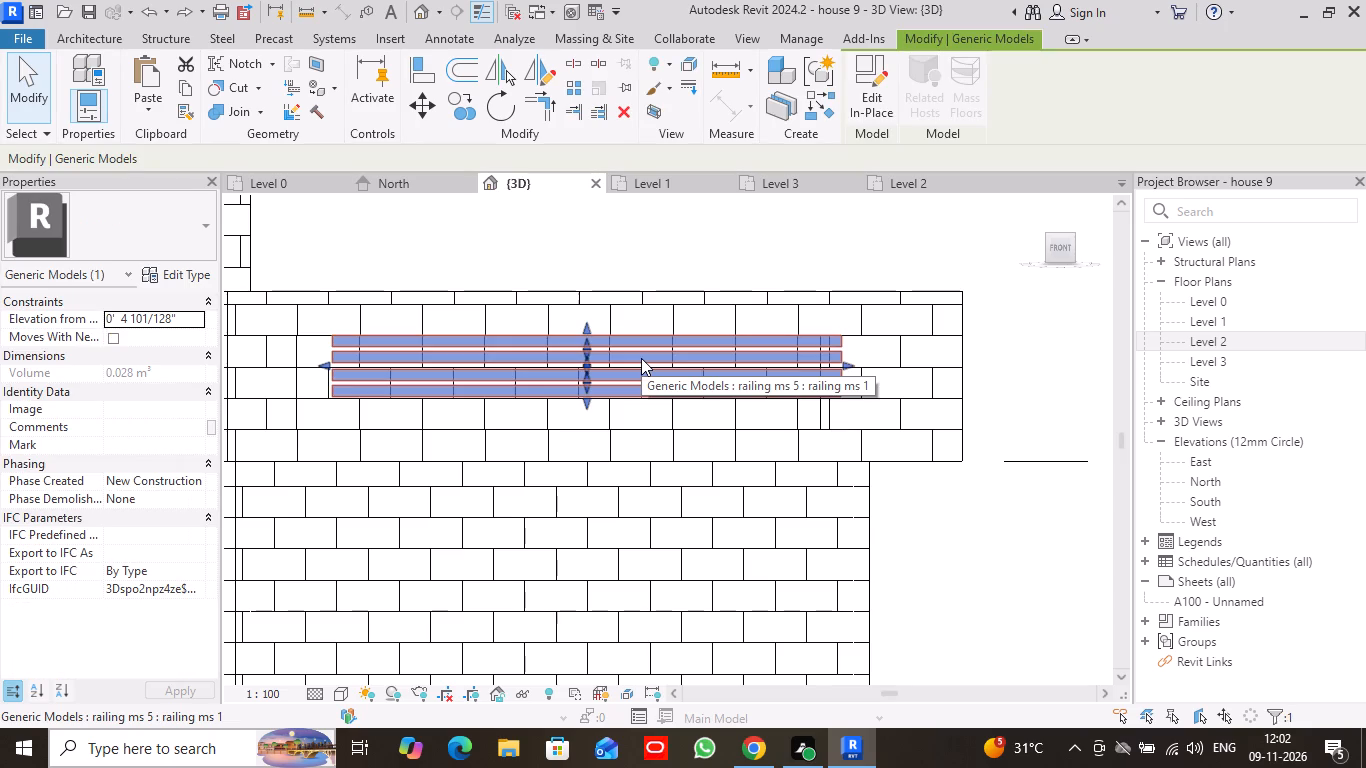
key(Left)
key(Left)
key(Left)
key(Left)
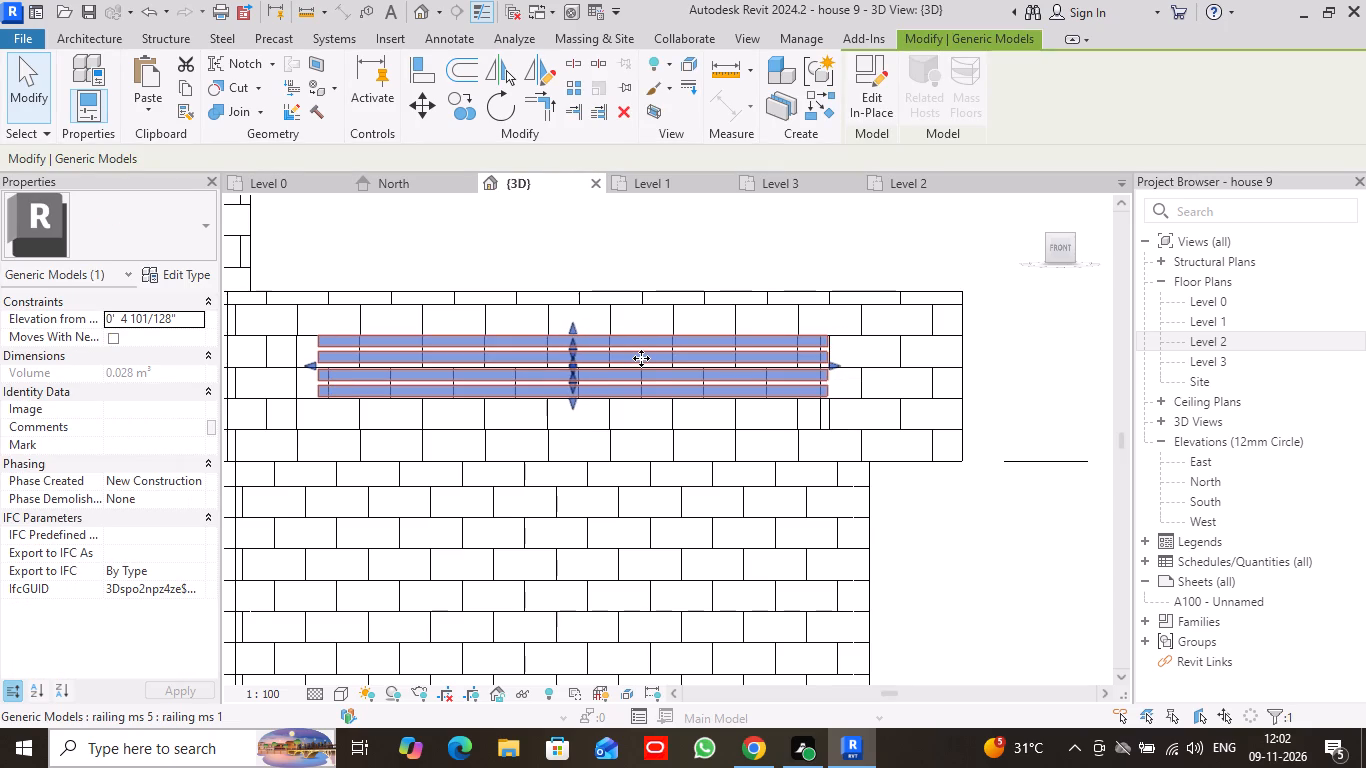
key(Left)
key(Left)
key(Left)
key(Down)
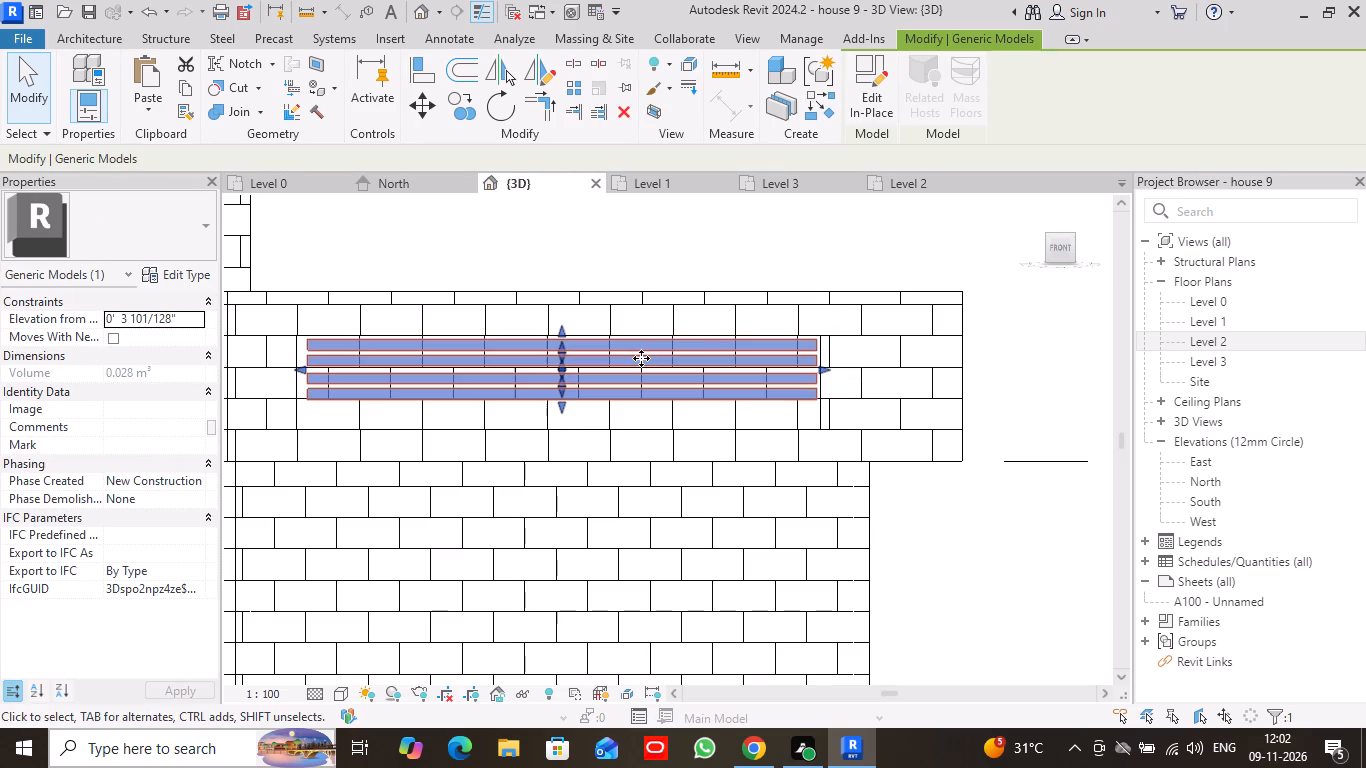
click(15, 72)
From an angled 3D view, nudge the railing copy back into the wall thickness of the second parapet opening.
scroll(273, 235, down, 3)
scroll(413, 333, down, 2)
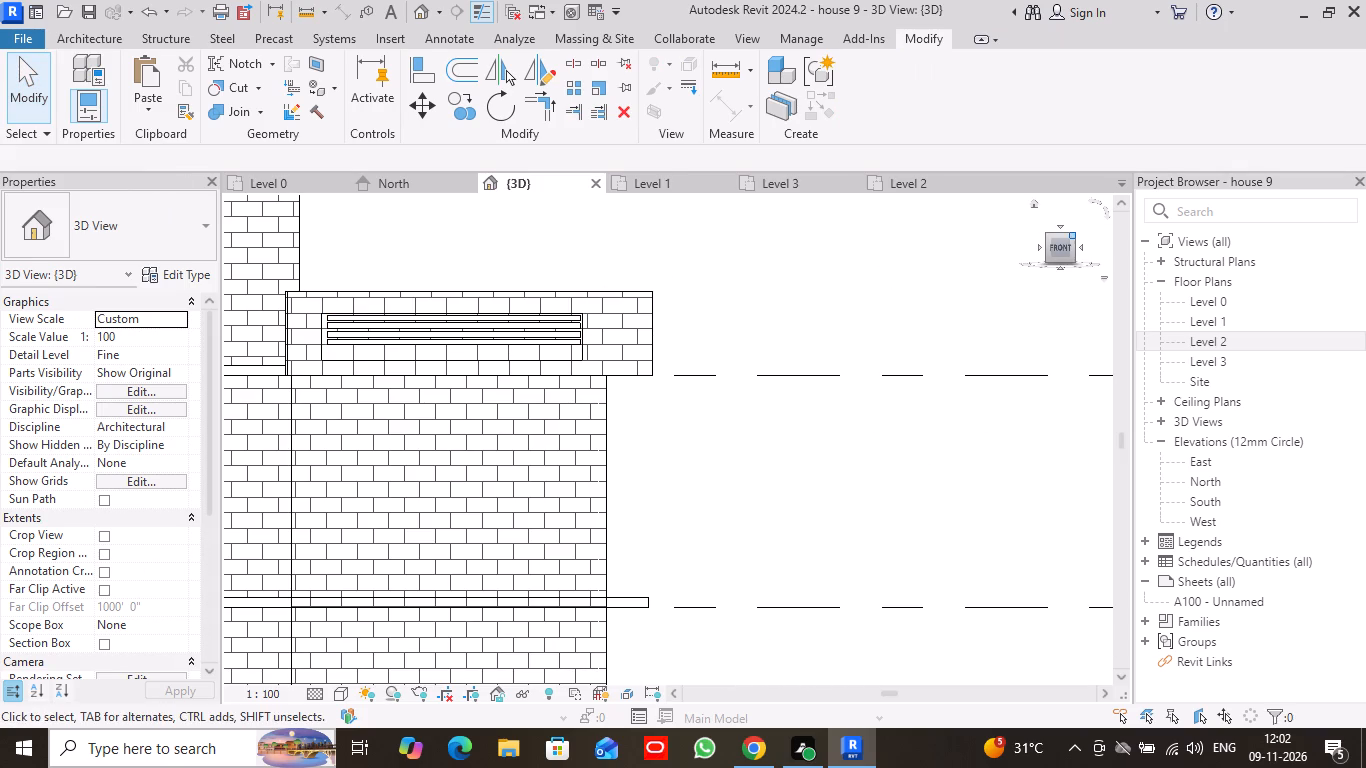
drag(1072, 238, 1013, 278)
scroll(394, 466, down, 4)
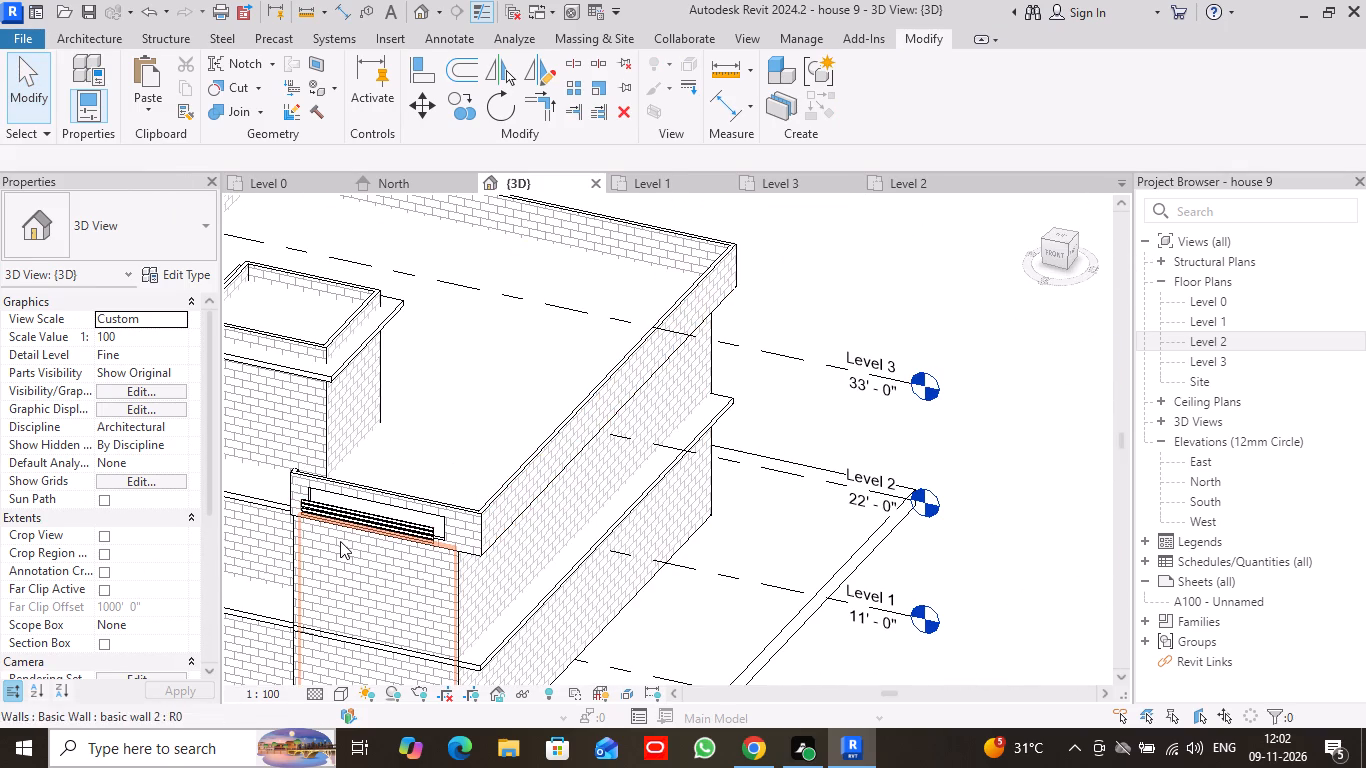
middle_drag(340, 541, 464, 513)
click(479, 486)
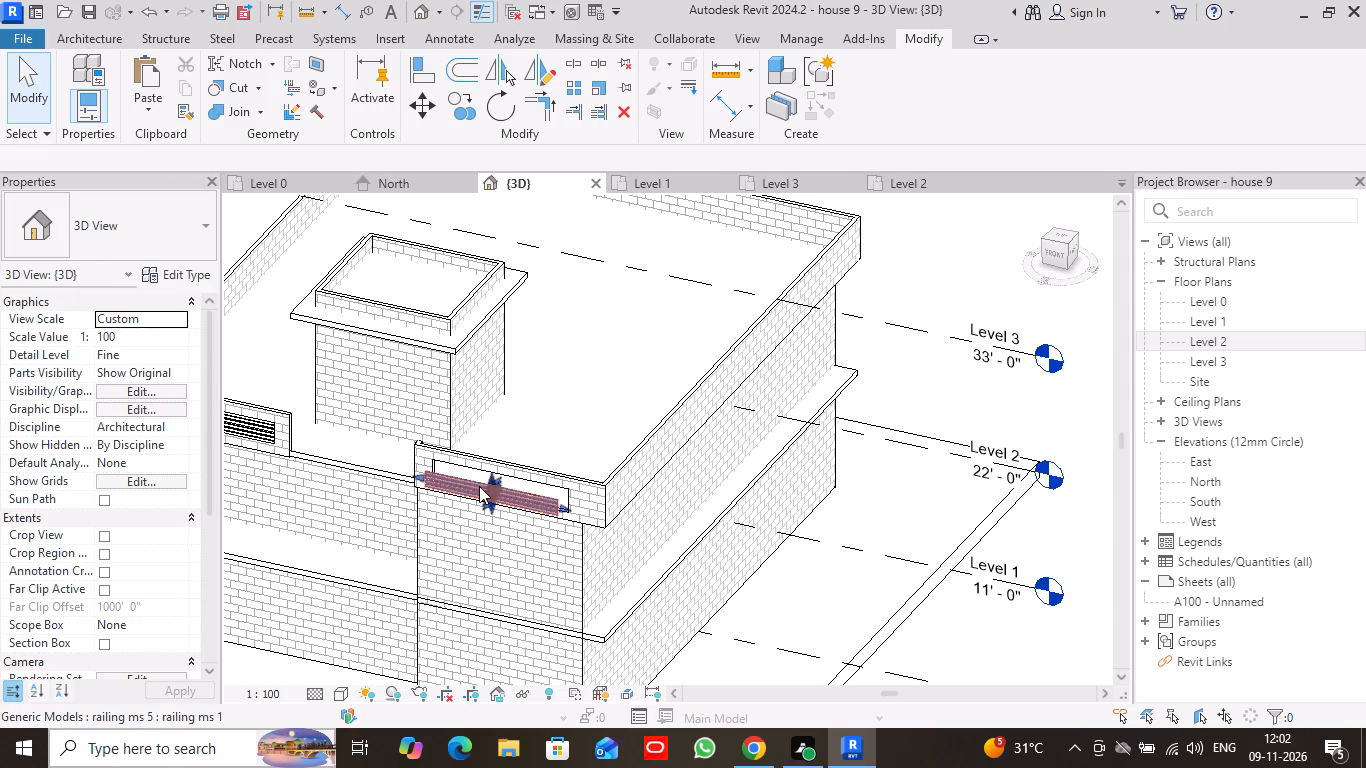
key(Up)
key(Up)
key(Up)
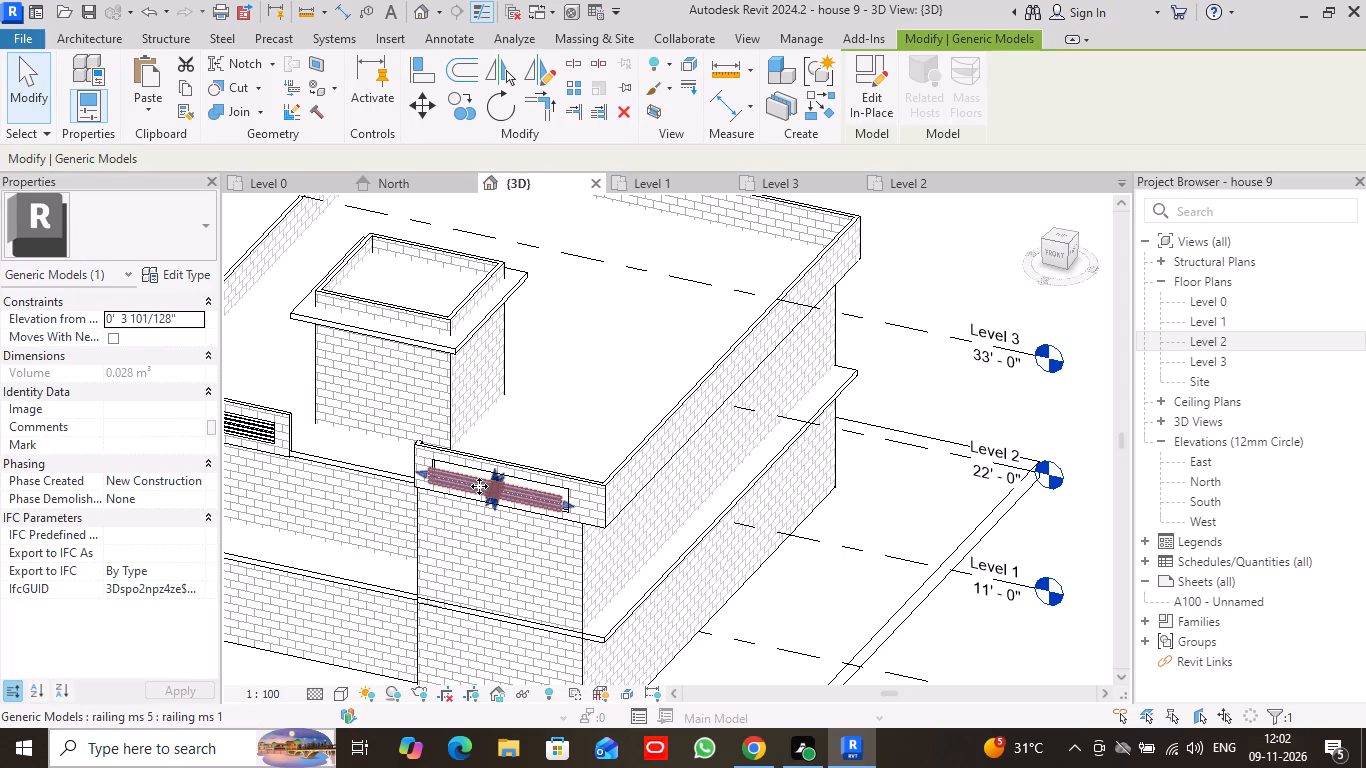
key(Up)
key(Up)
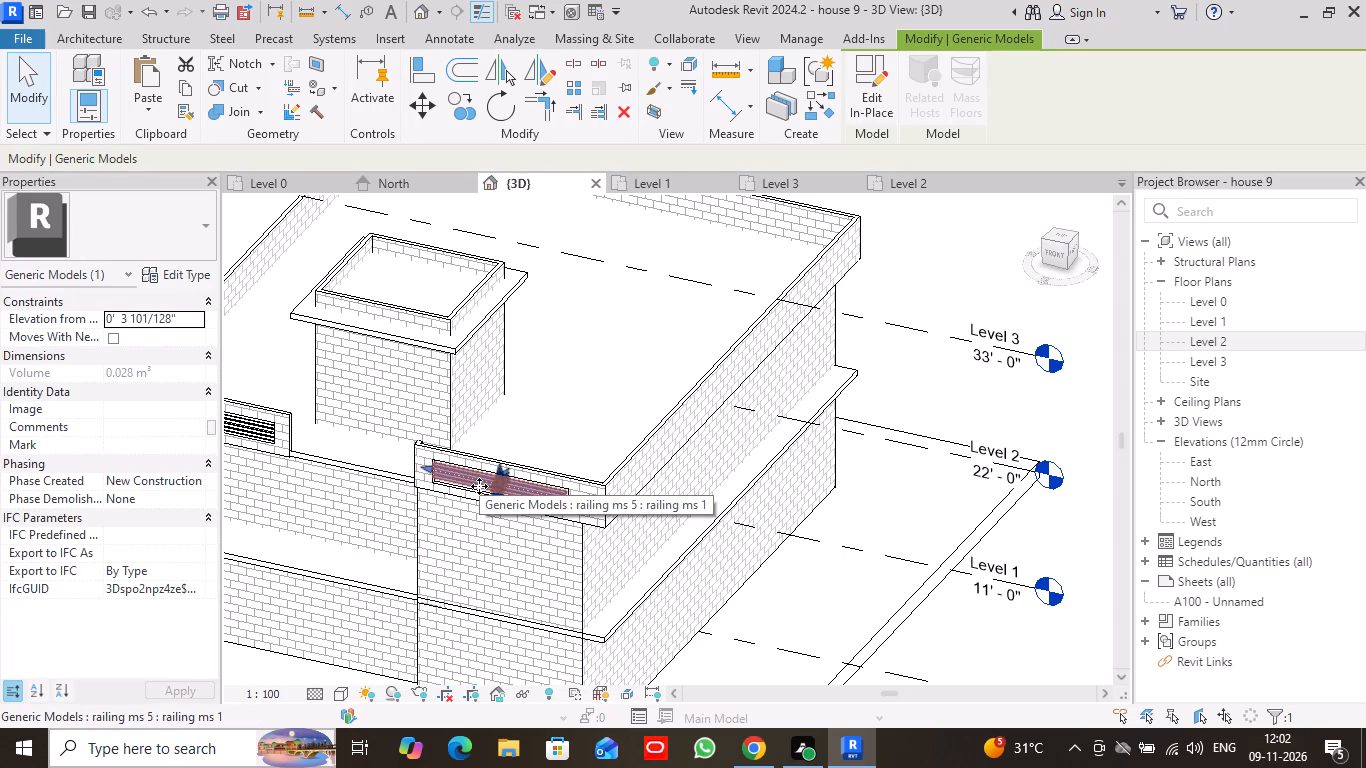
click(14, 88)
scroll(450, 403, down, 3)
middle_drag(287, 572, 451, 522)
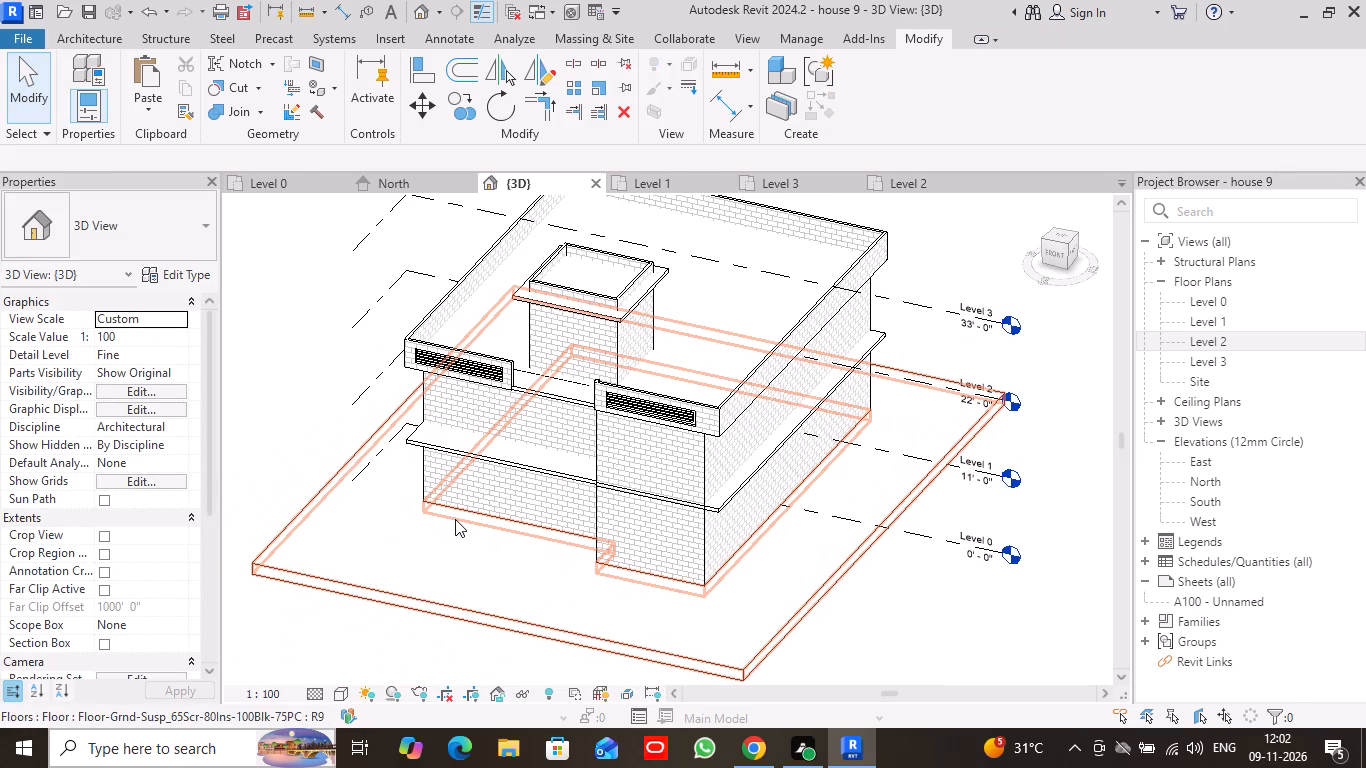
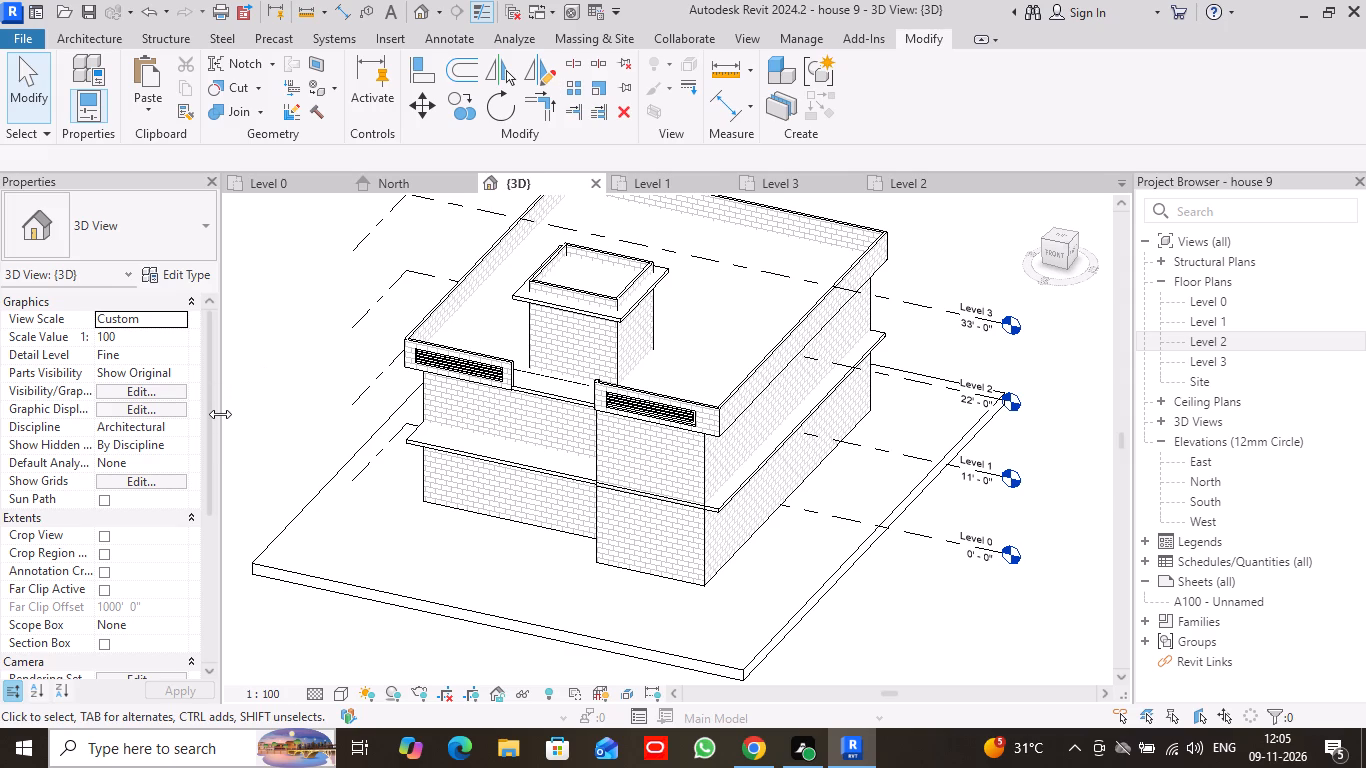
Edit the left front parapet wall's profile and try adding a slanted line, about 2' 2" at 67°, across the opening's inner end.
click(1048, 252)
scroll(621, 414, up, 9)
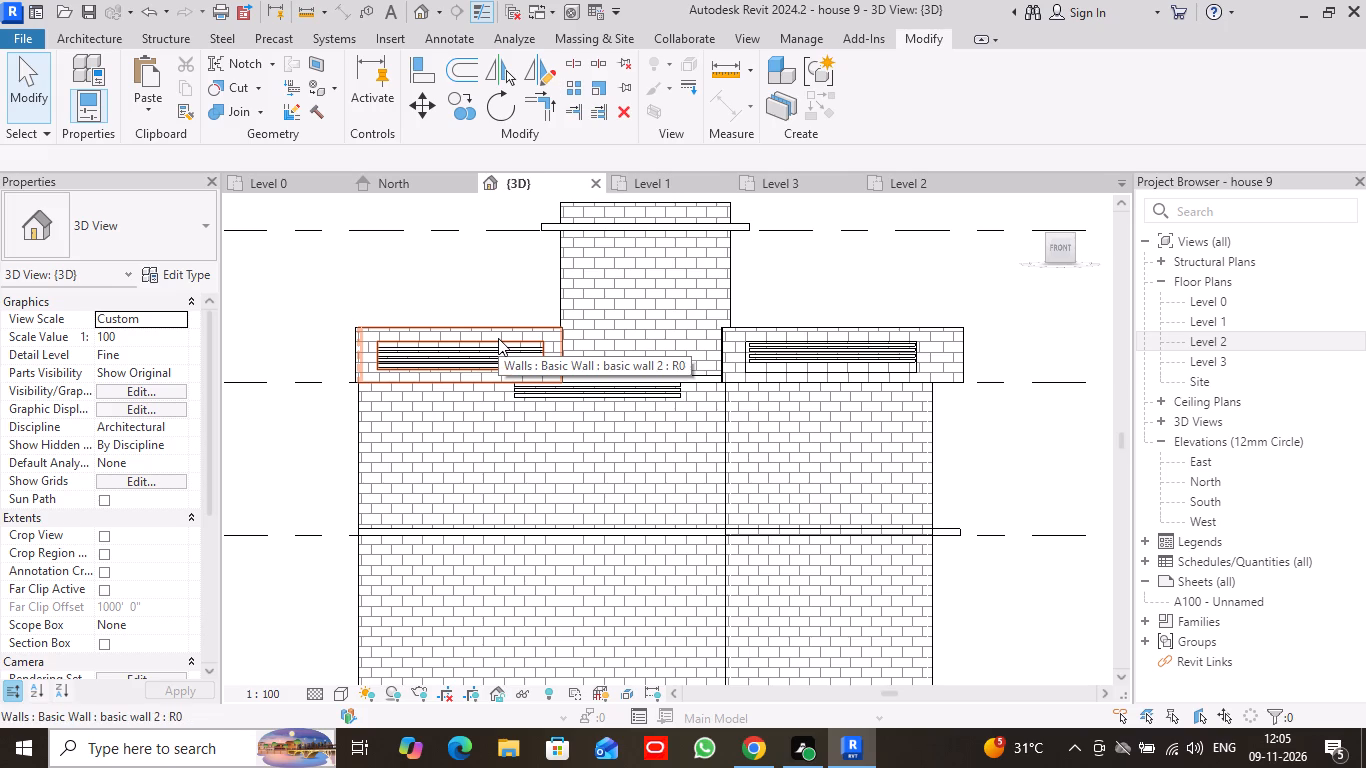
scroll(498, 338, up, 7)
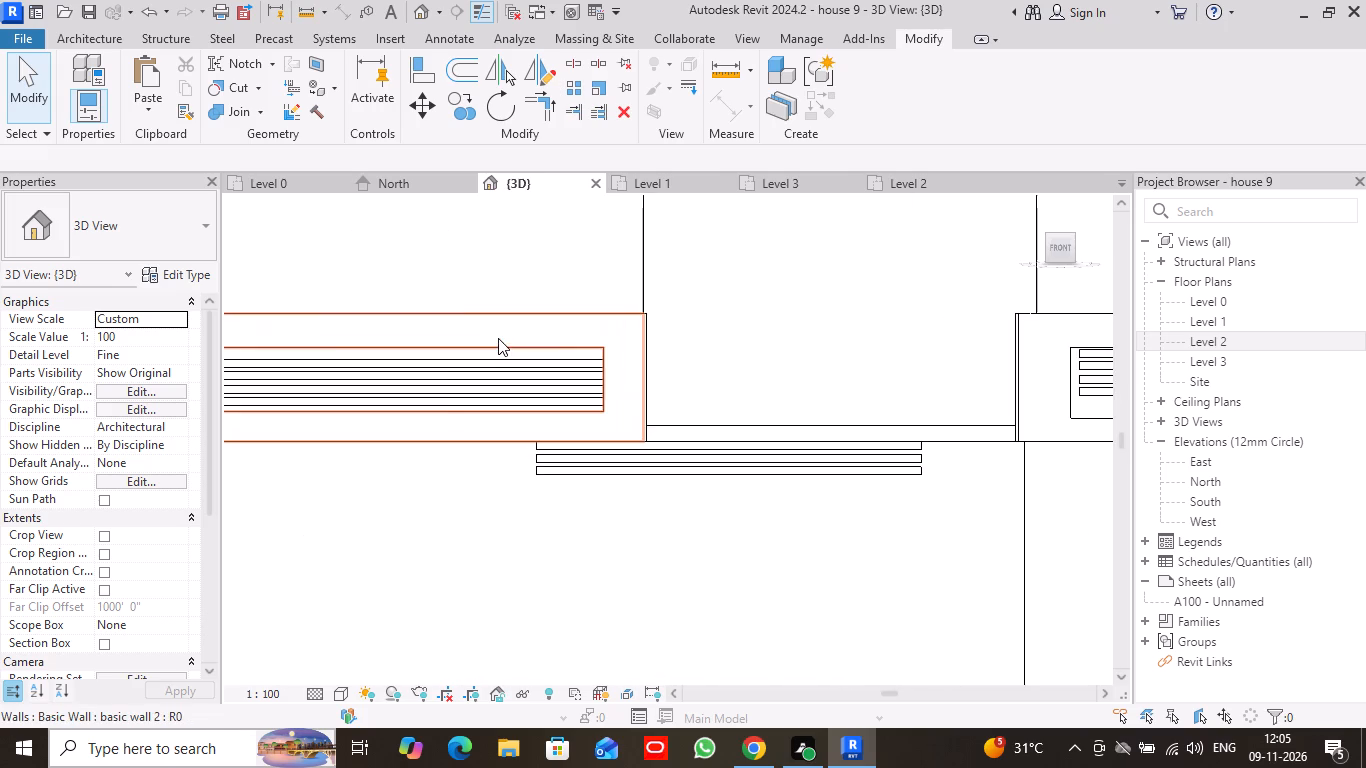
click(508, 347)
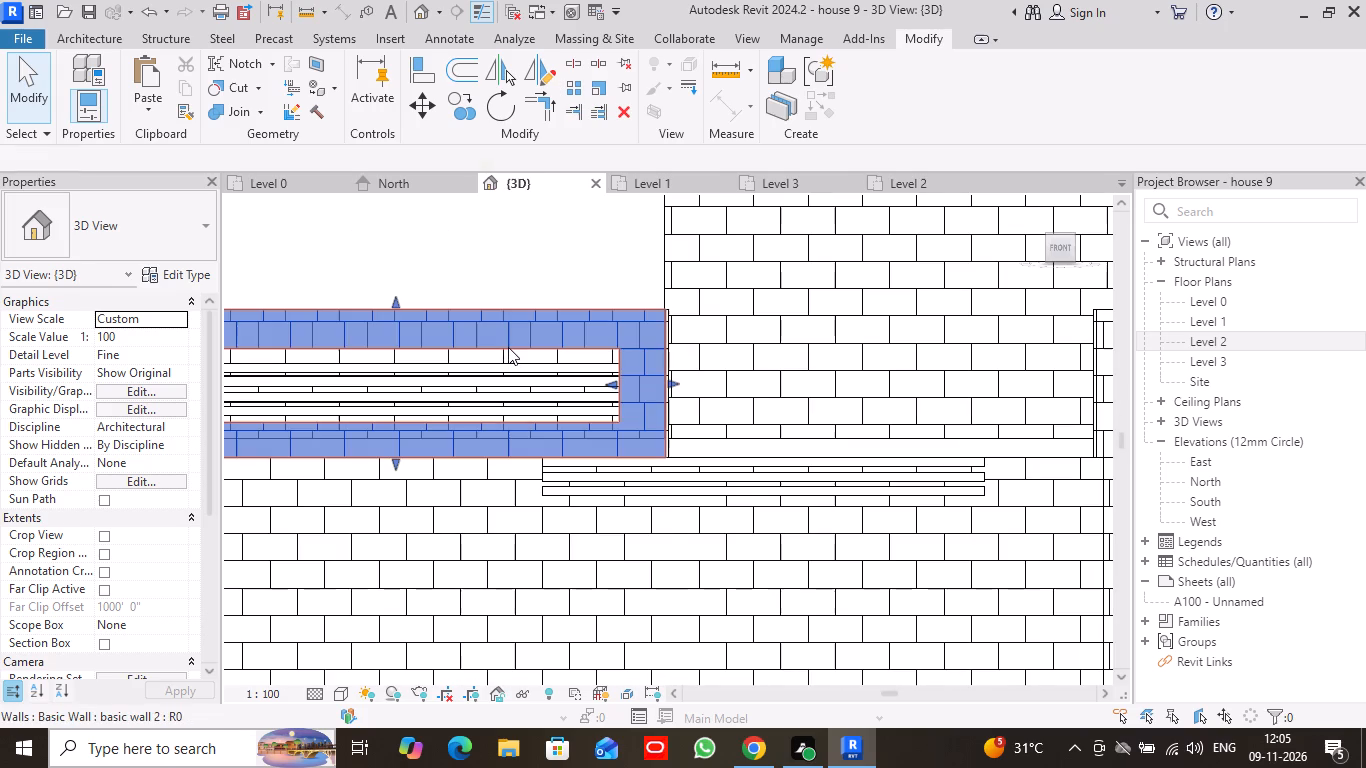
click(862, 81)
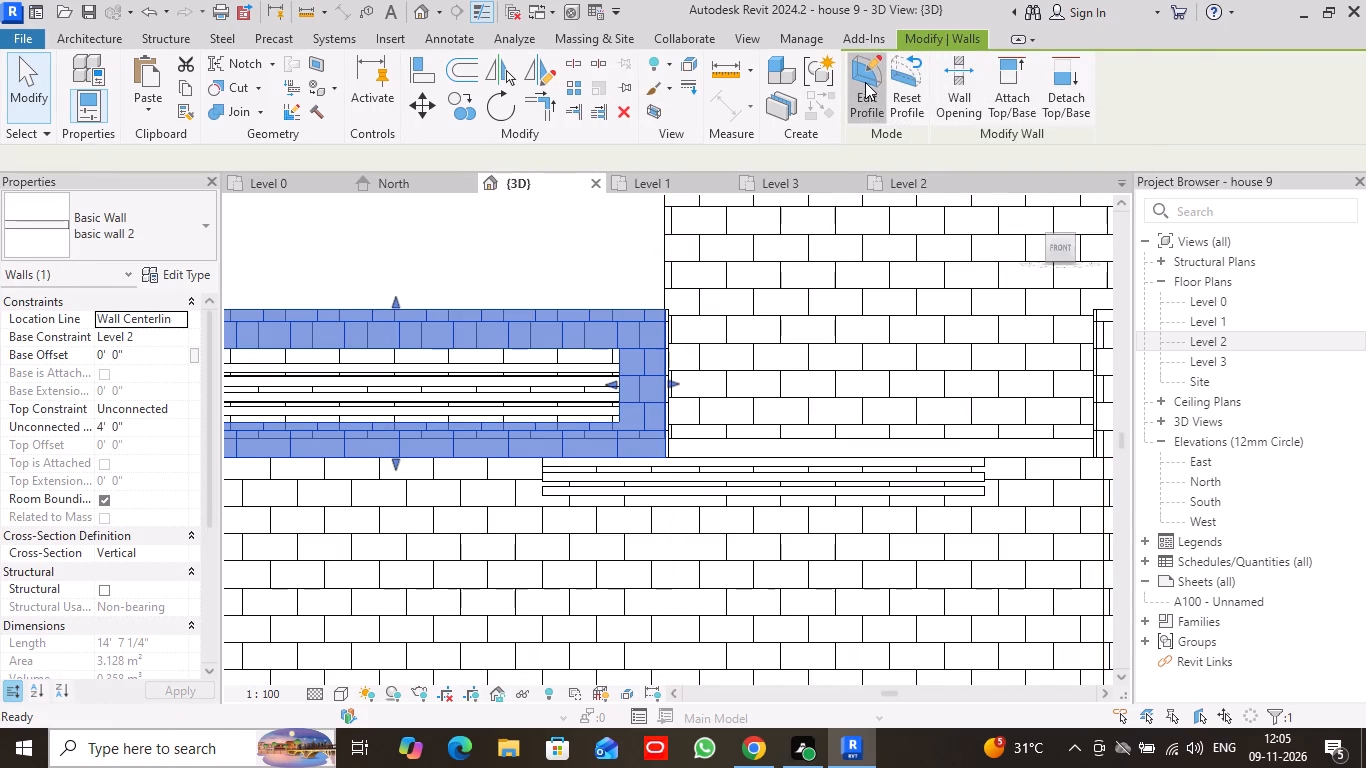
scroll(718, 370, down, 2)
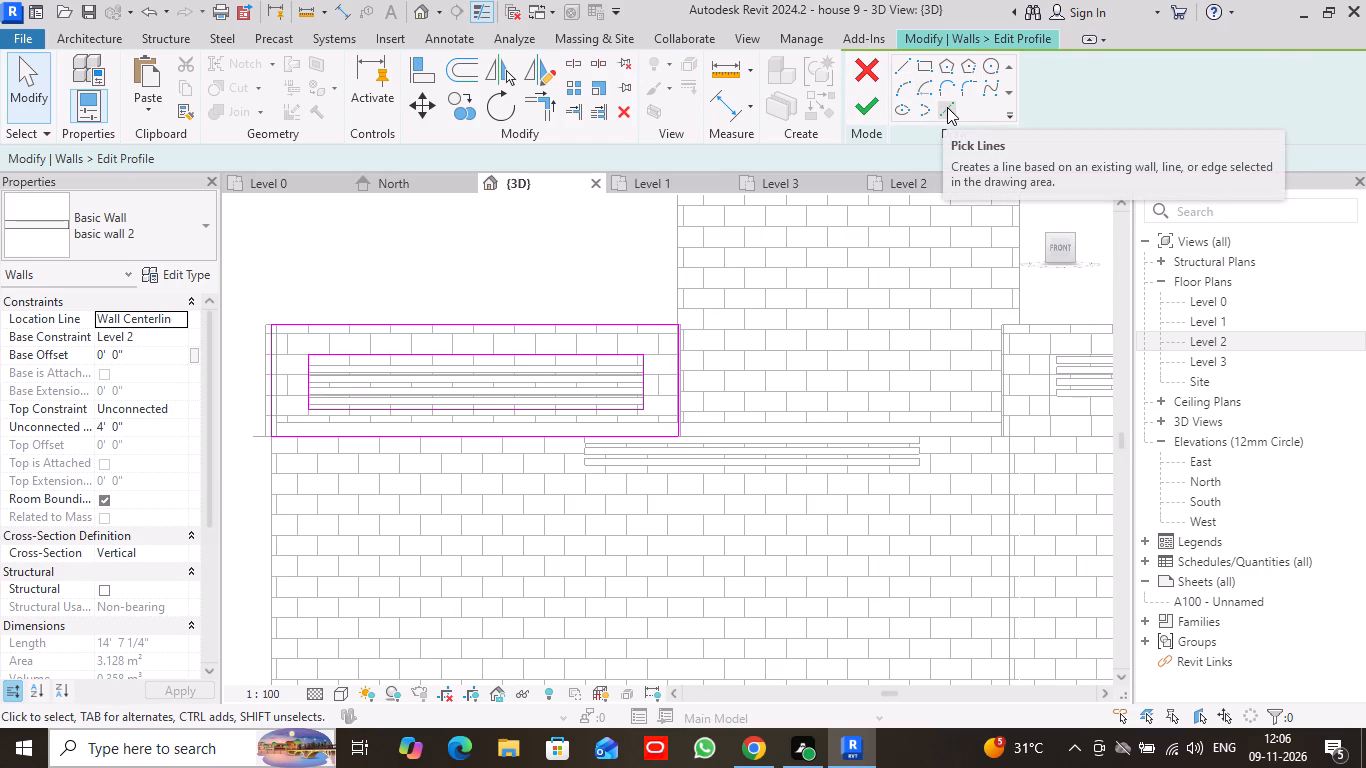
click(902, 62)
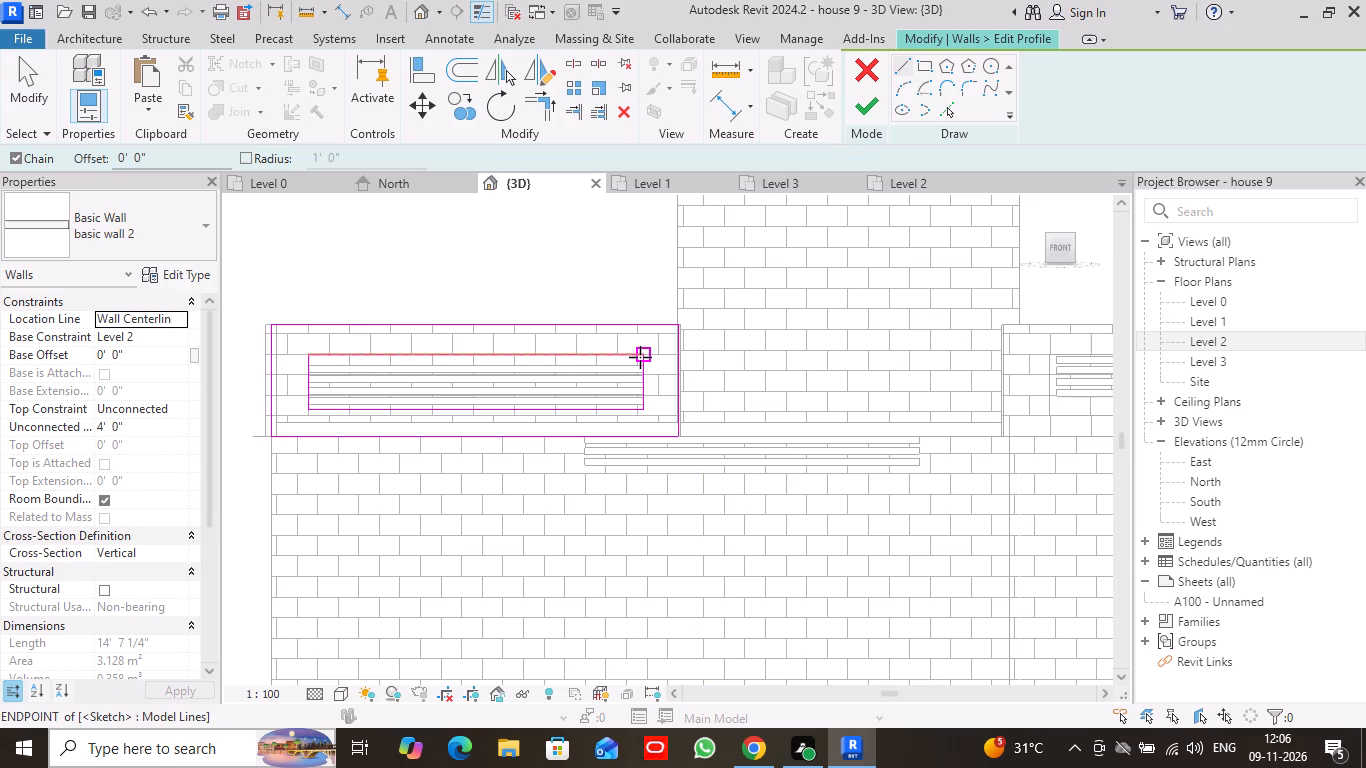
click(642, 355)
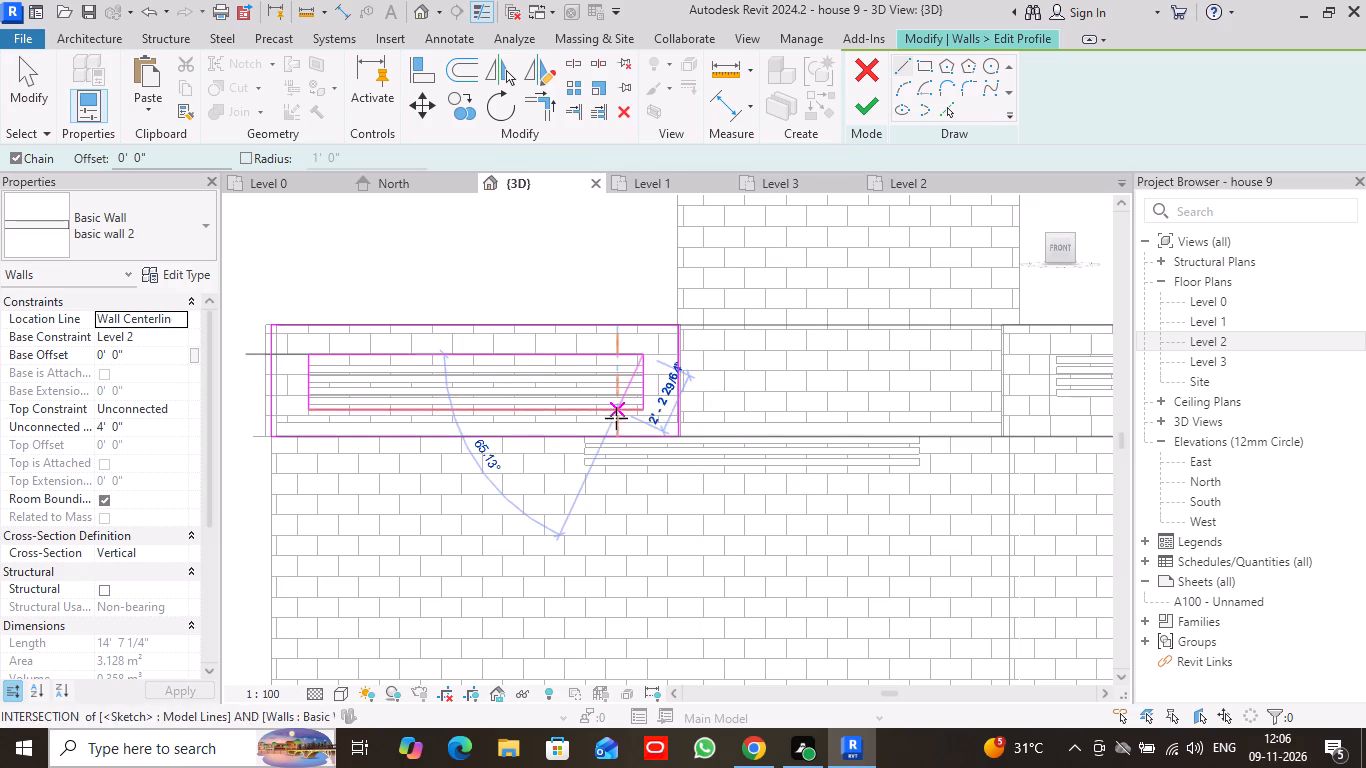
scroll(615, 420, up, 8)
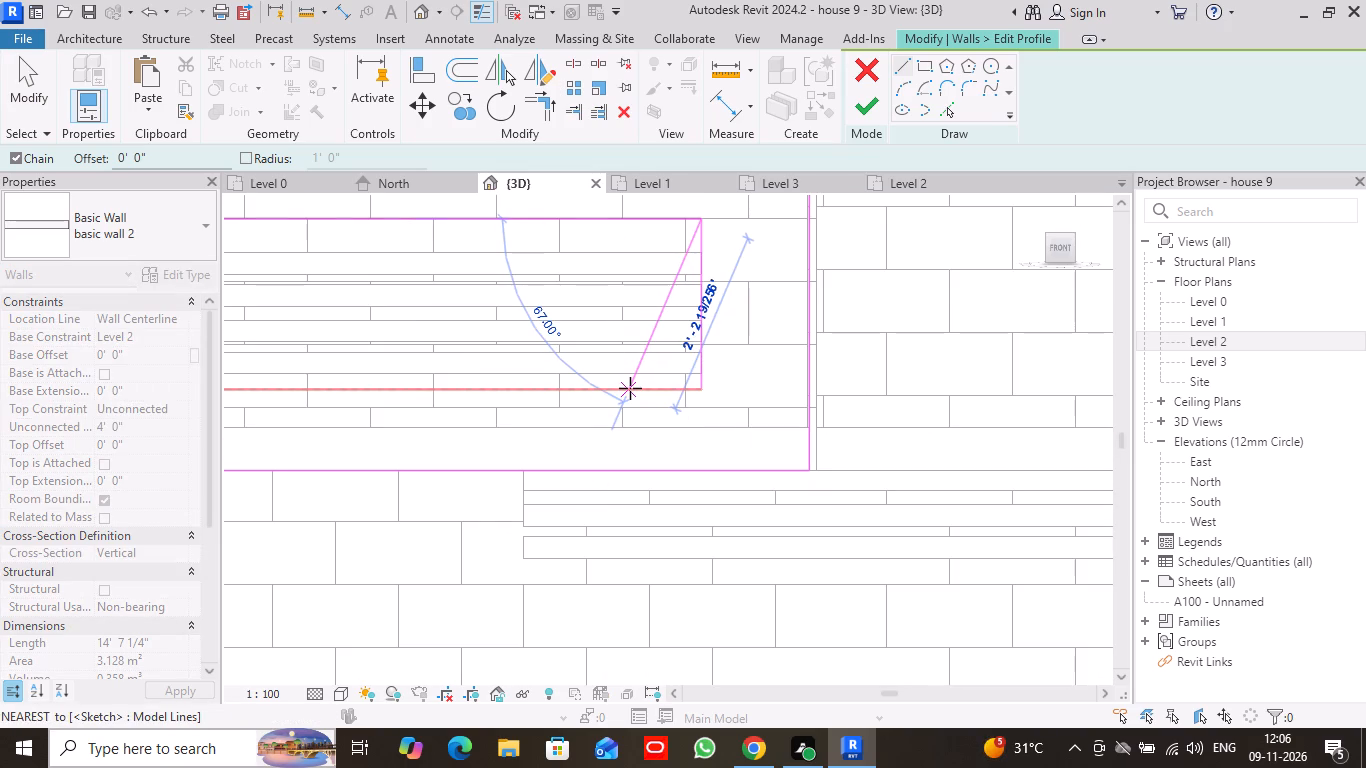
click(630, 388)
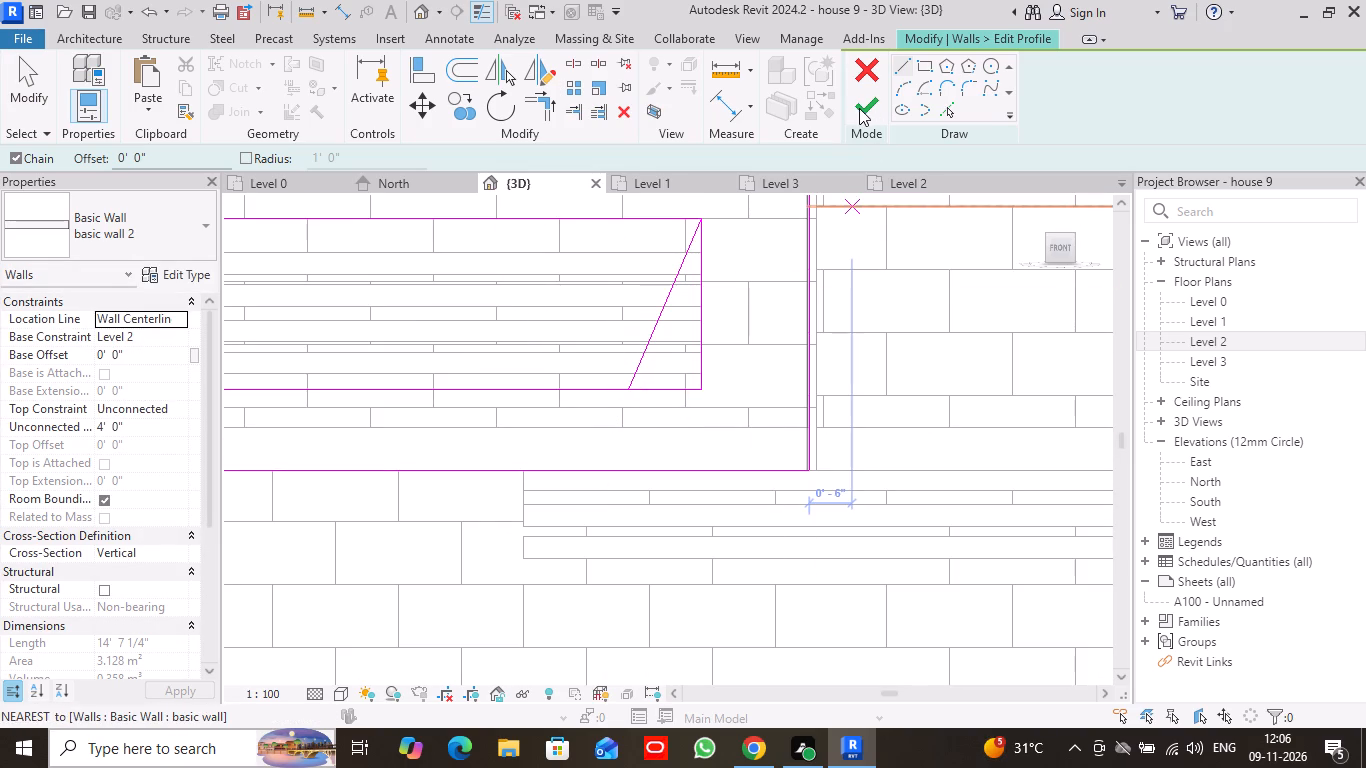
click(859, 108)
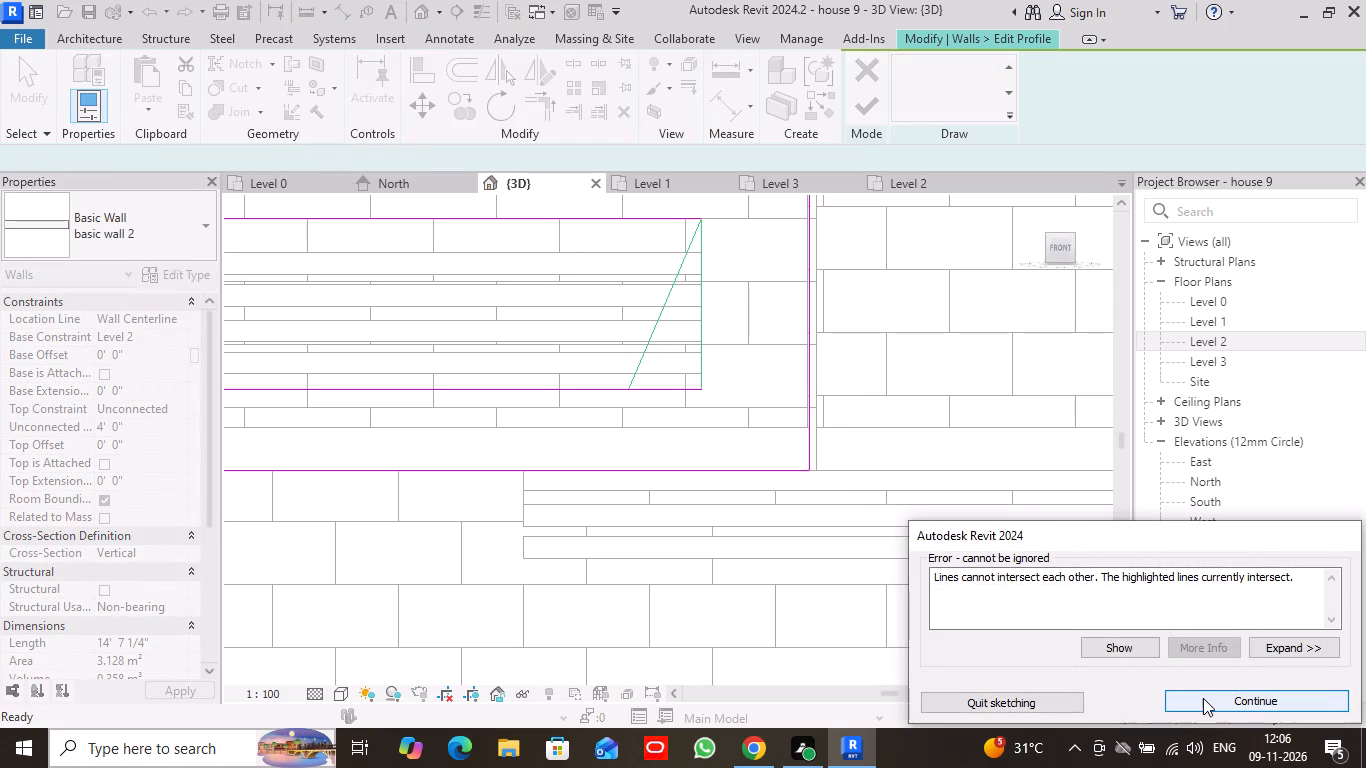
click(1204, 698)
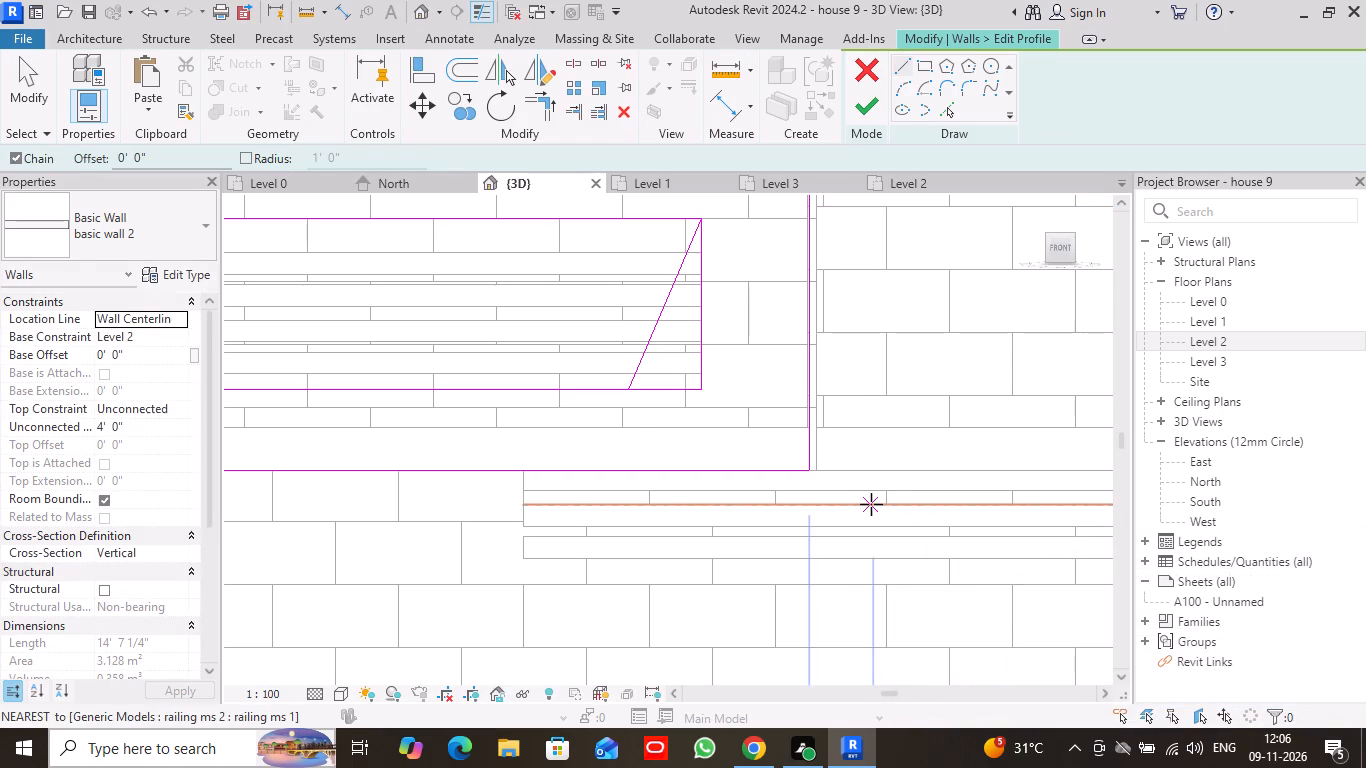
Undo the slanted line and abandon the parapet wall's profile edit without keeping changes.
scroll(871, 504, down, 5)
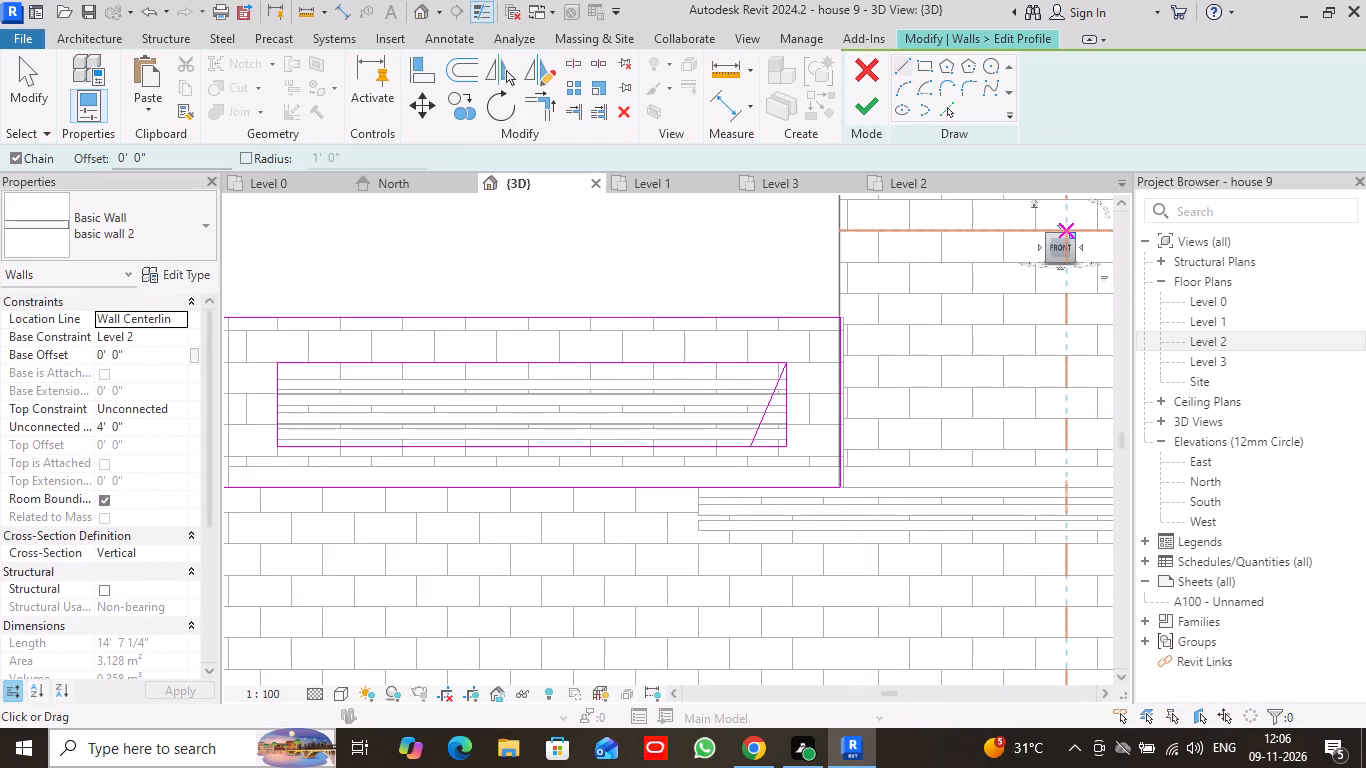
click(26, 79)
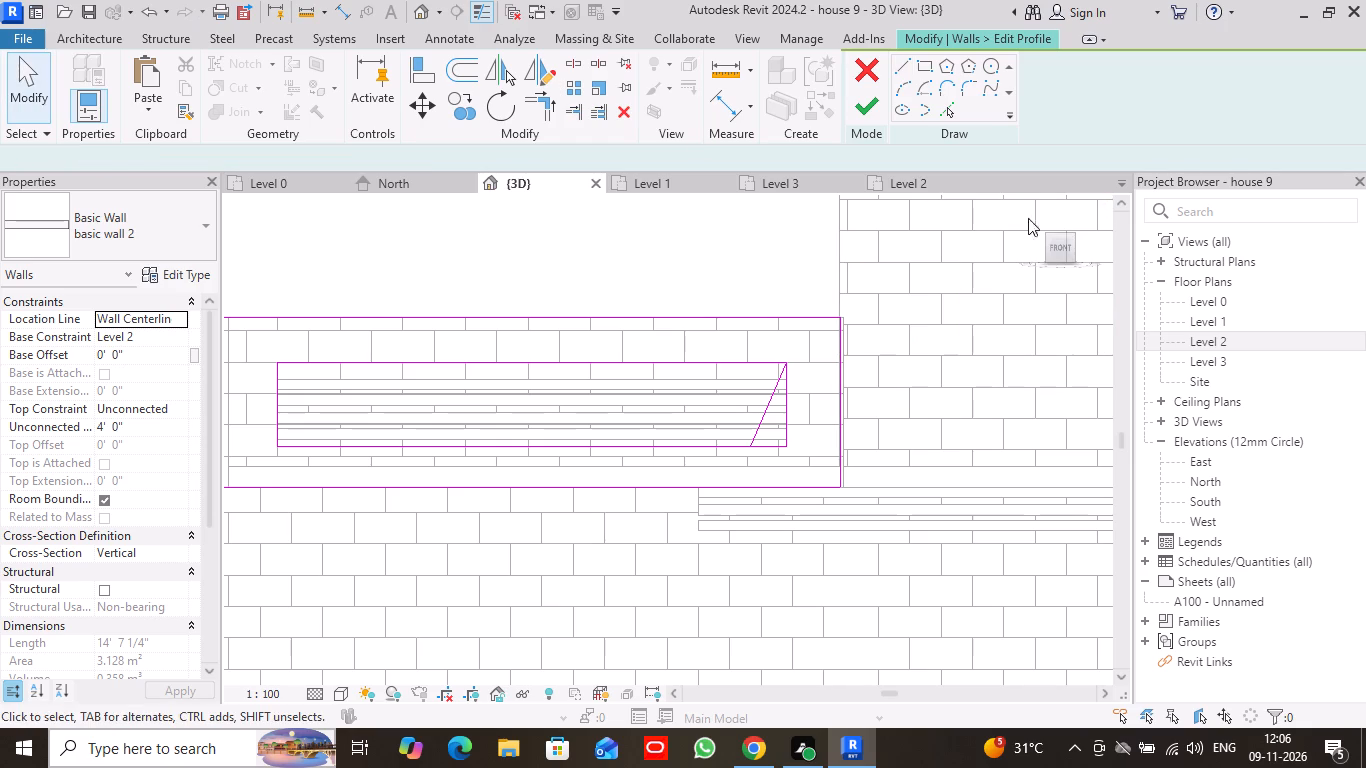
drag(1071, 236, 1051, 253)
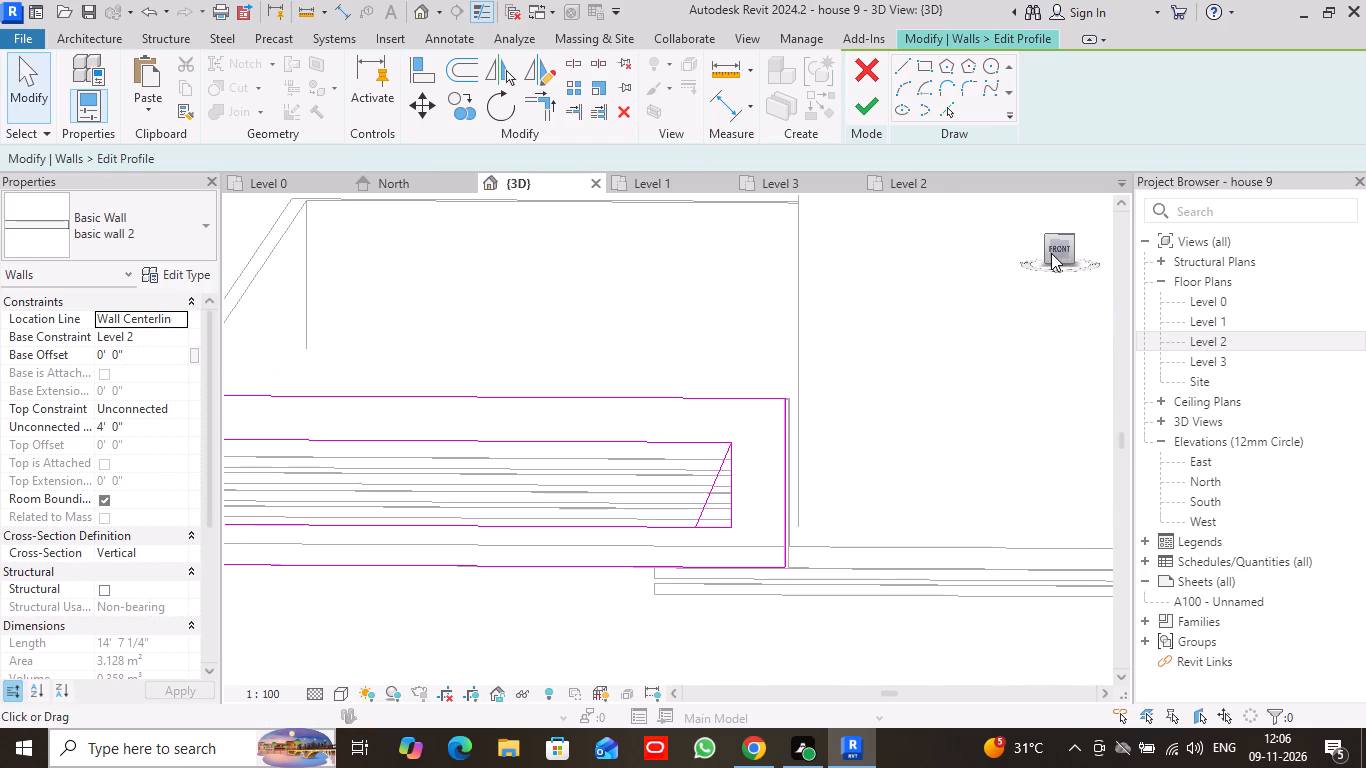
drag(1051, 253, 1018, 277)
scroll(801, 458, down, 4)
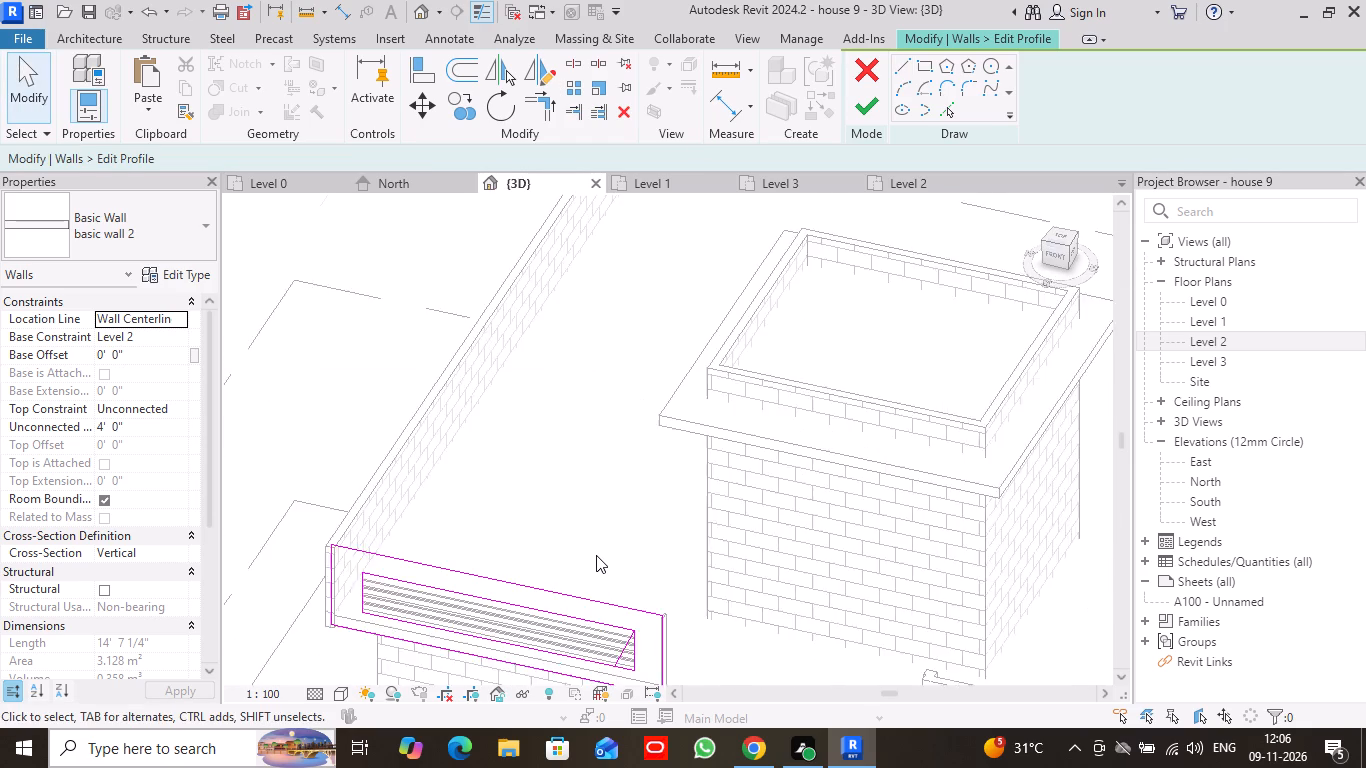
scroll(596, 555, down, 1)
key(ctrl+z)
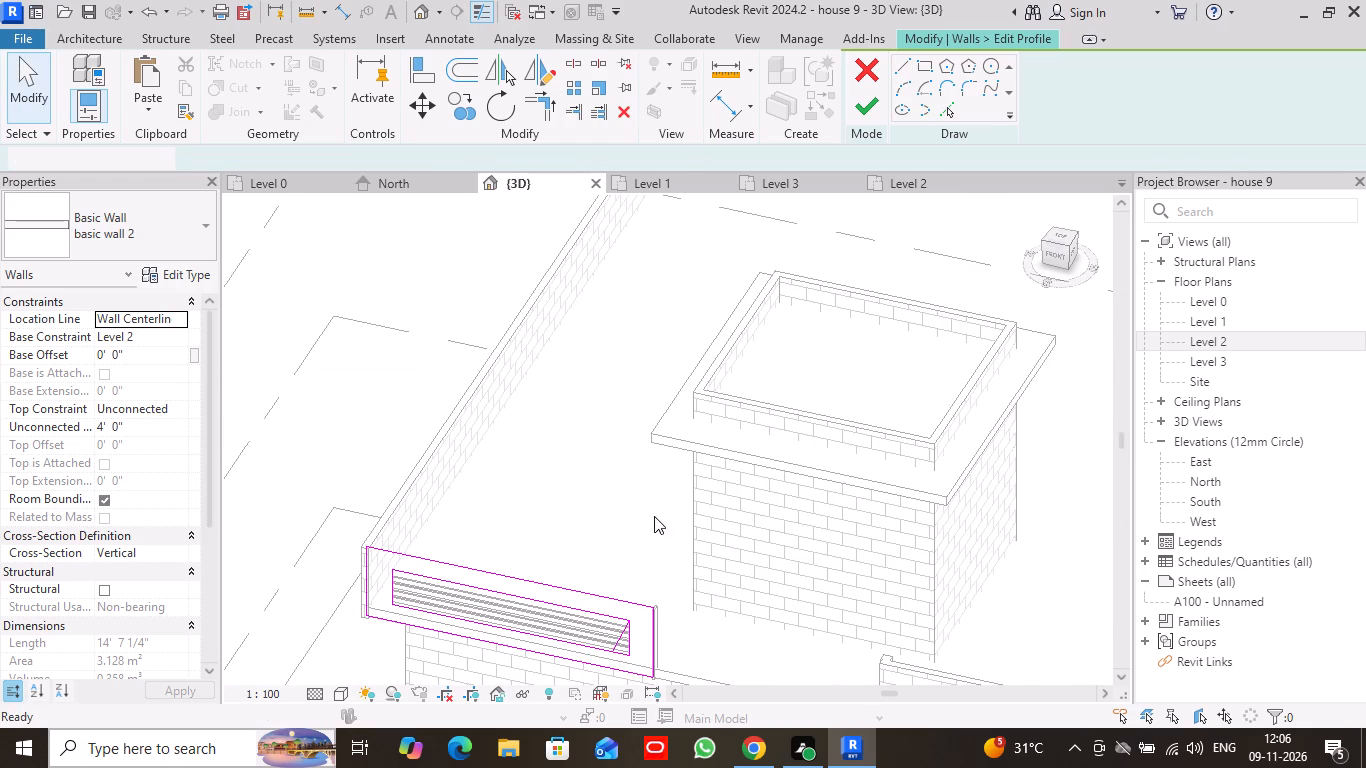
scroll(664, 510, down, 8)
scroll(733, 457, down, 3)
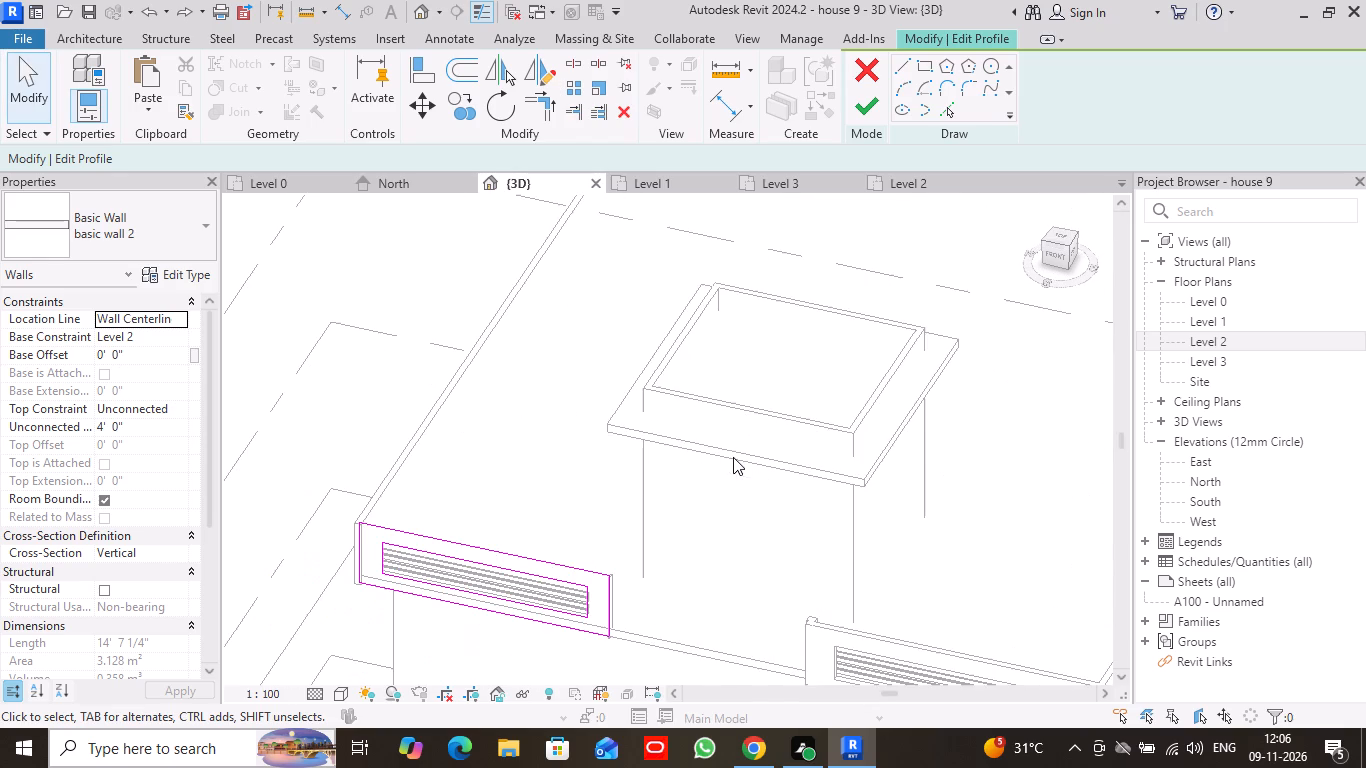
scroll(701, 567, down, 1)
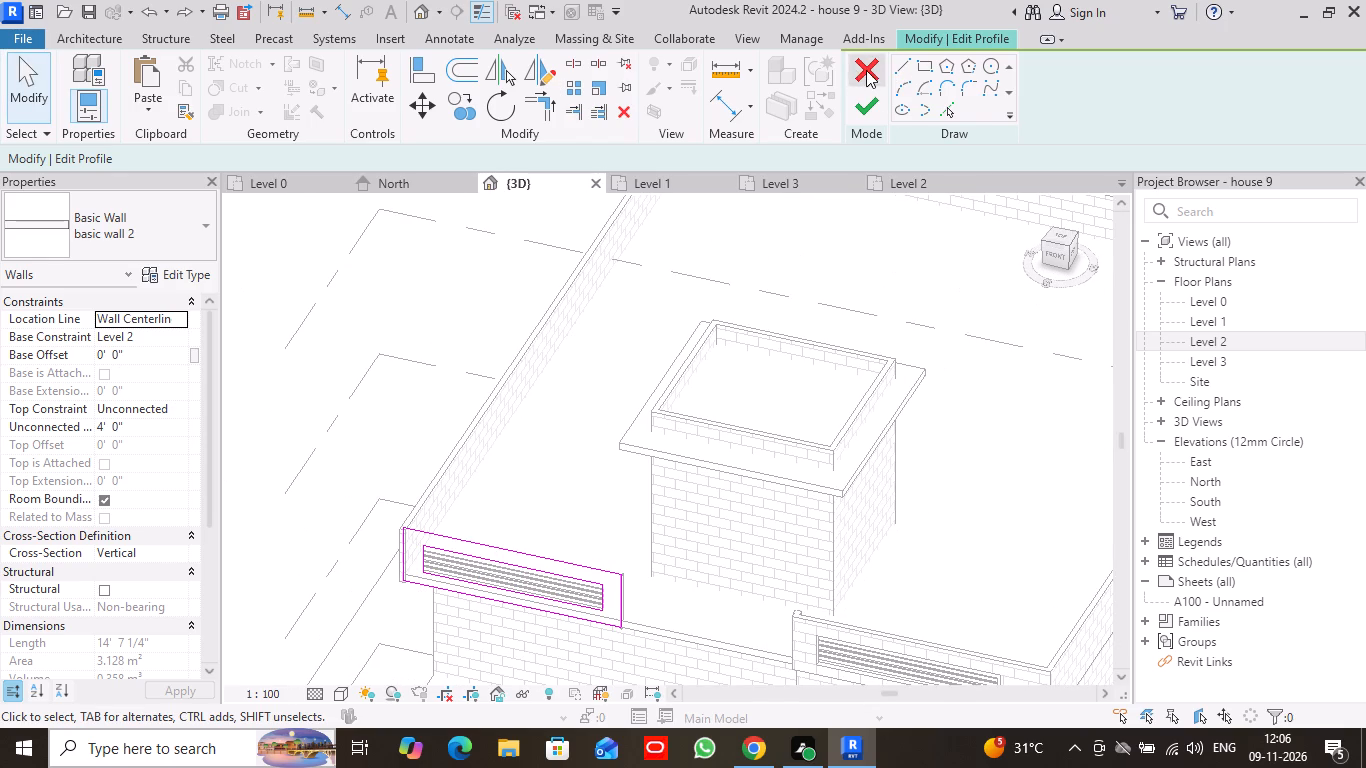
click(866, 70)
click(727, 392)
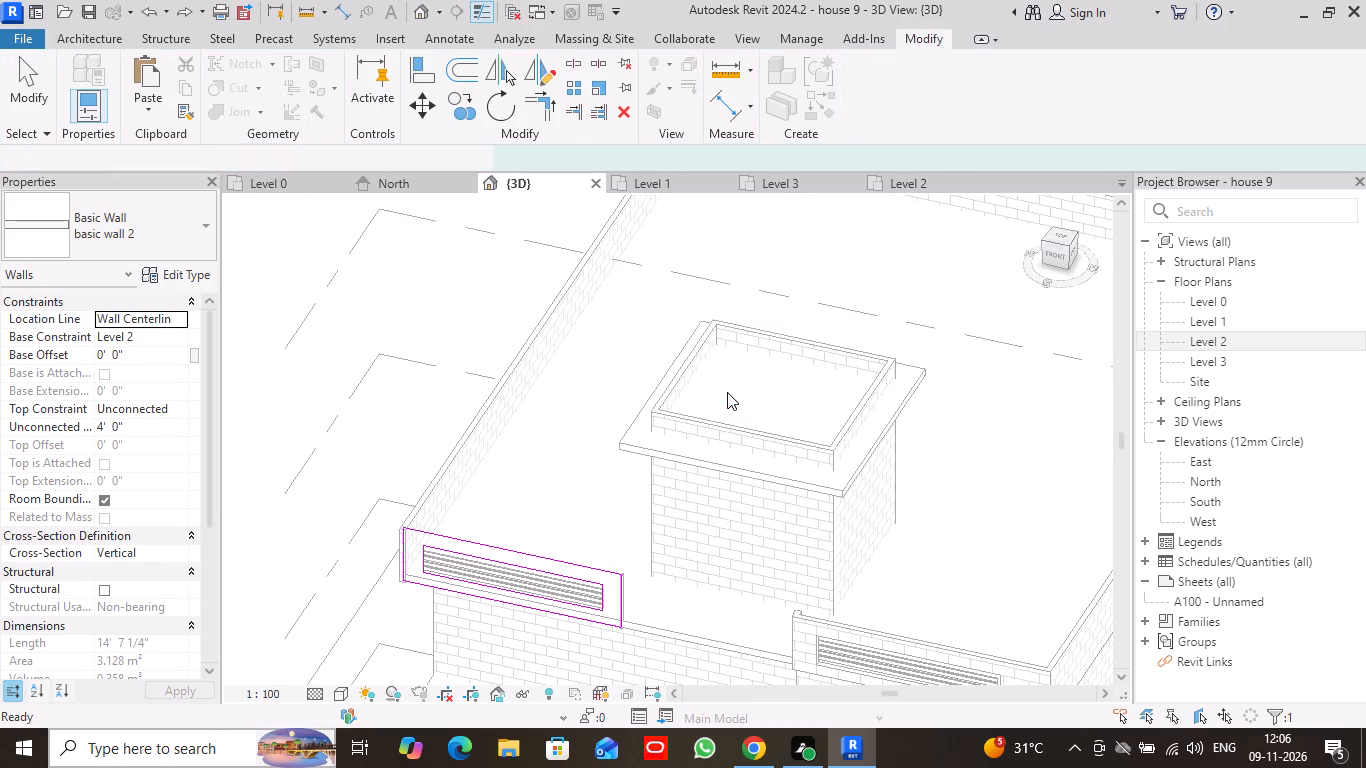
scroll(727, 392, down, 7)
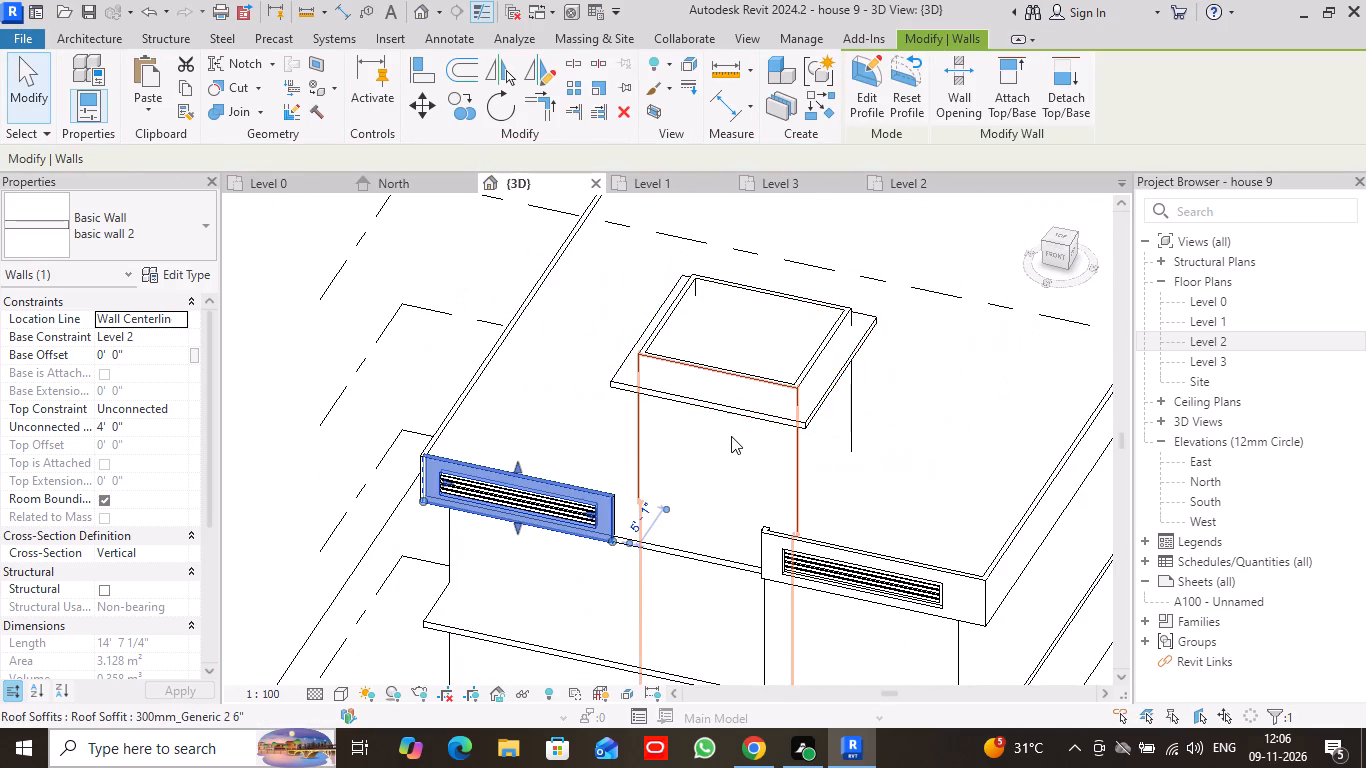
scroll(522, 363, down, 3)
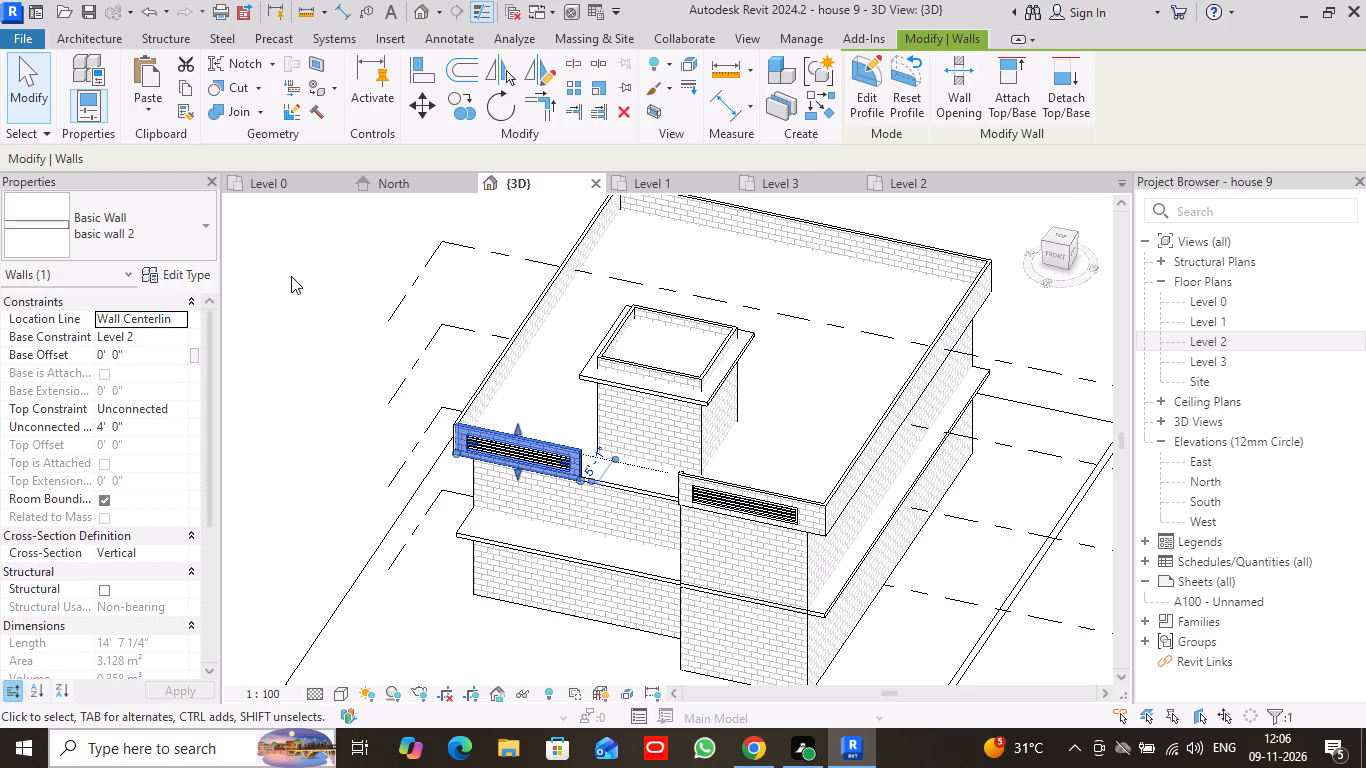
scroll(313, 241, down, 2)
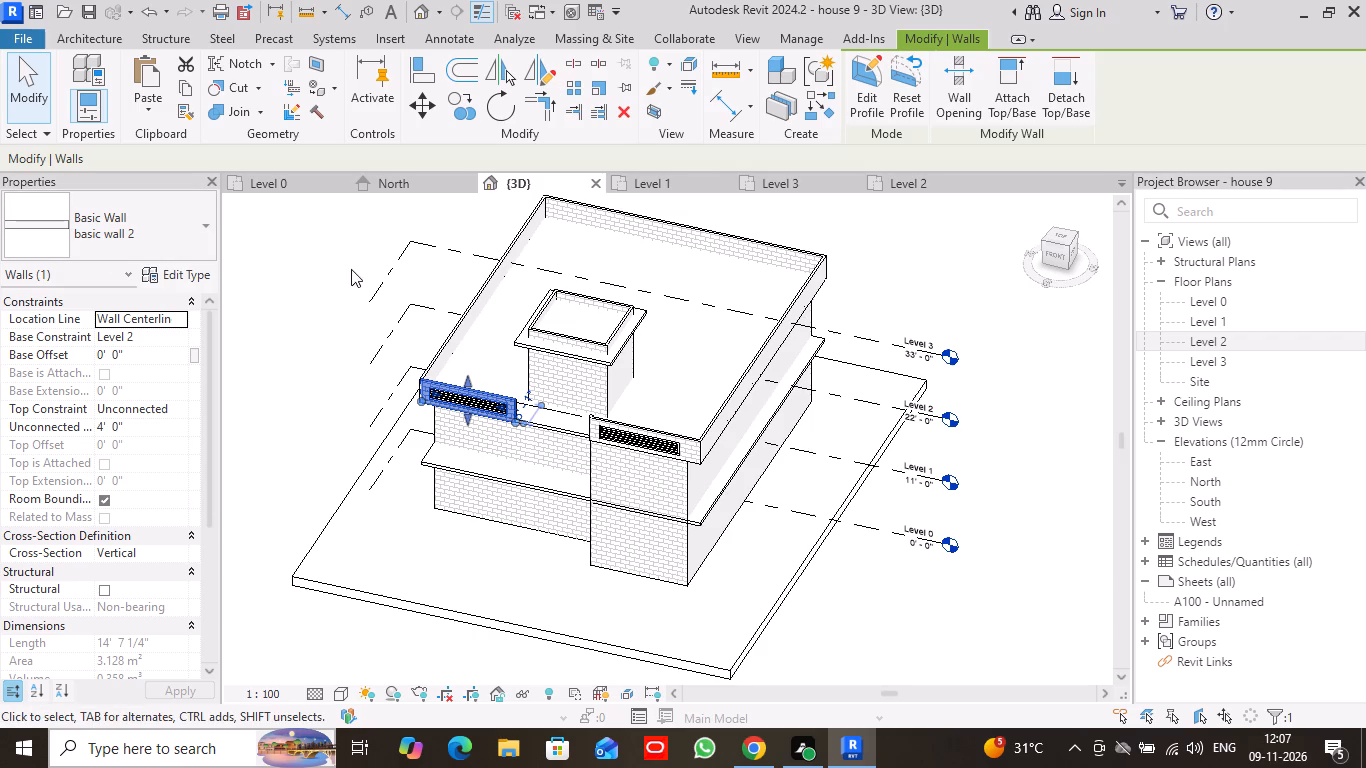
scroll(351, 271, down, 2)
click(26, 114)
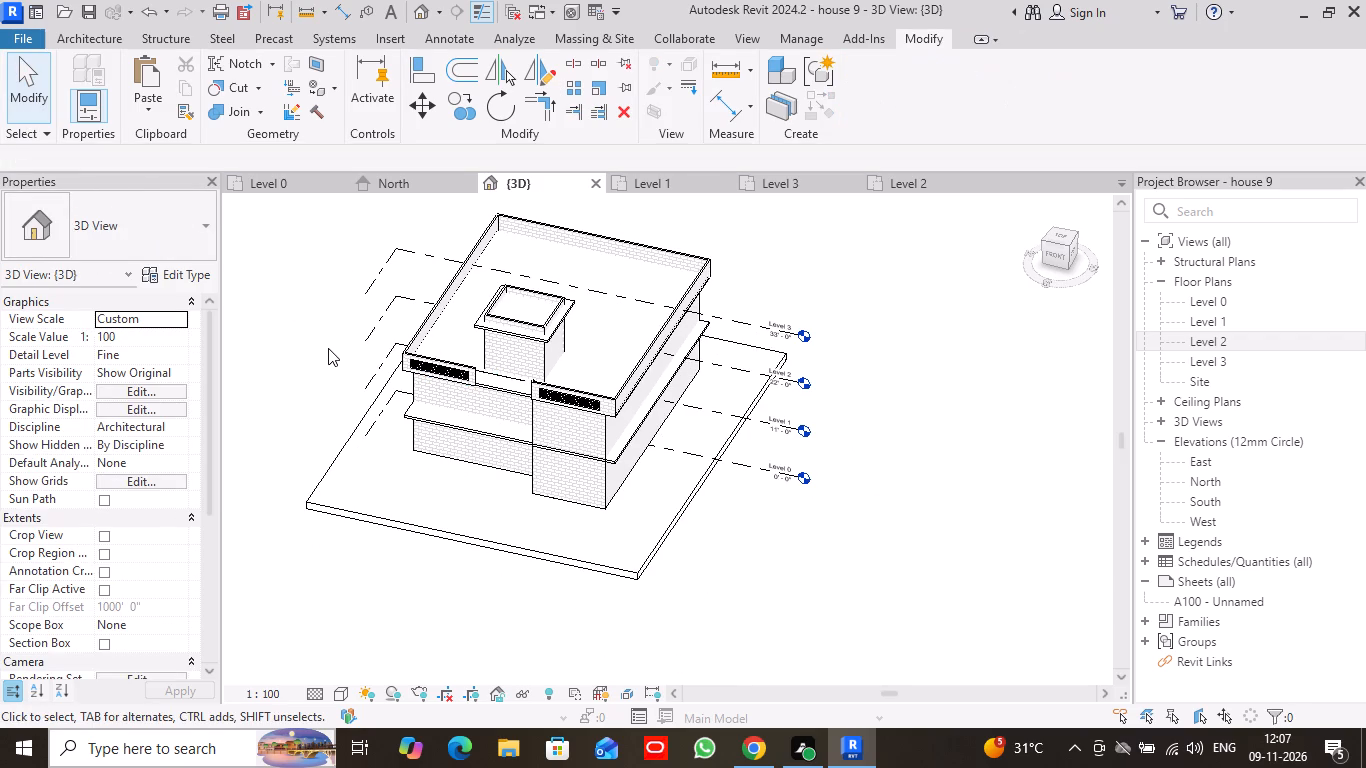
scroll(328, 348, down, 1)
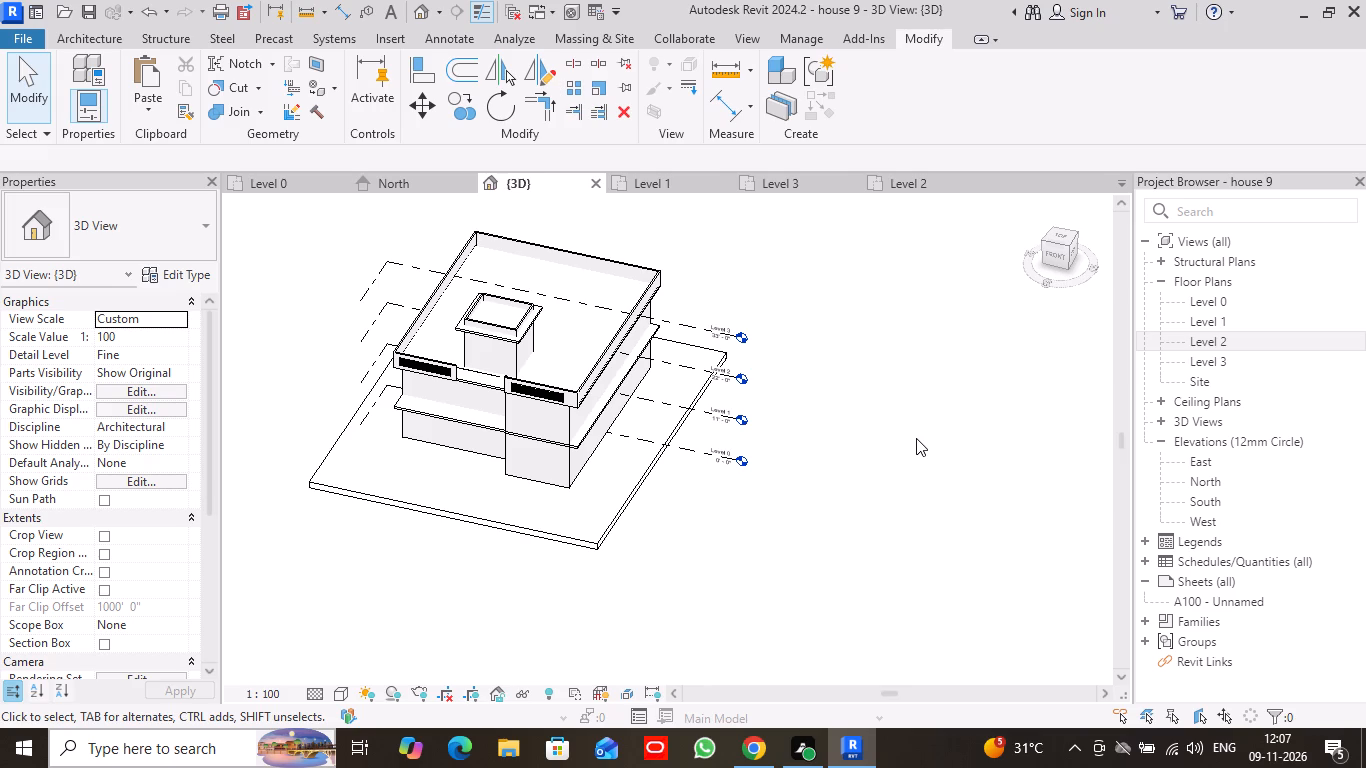
From the front, shorten the left parapet wall's opening by pulling its inner side edge inward over the railing, and skip saving the project.
click(1057, 256)
scroll(479, 405, up, 4)
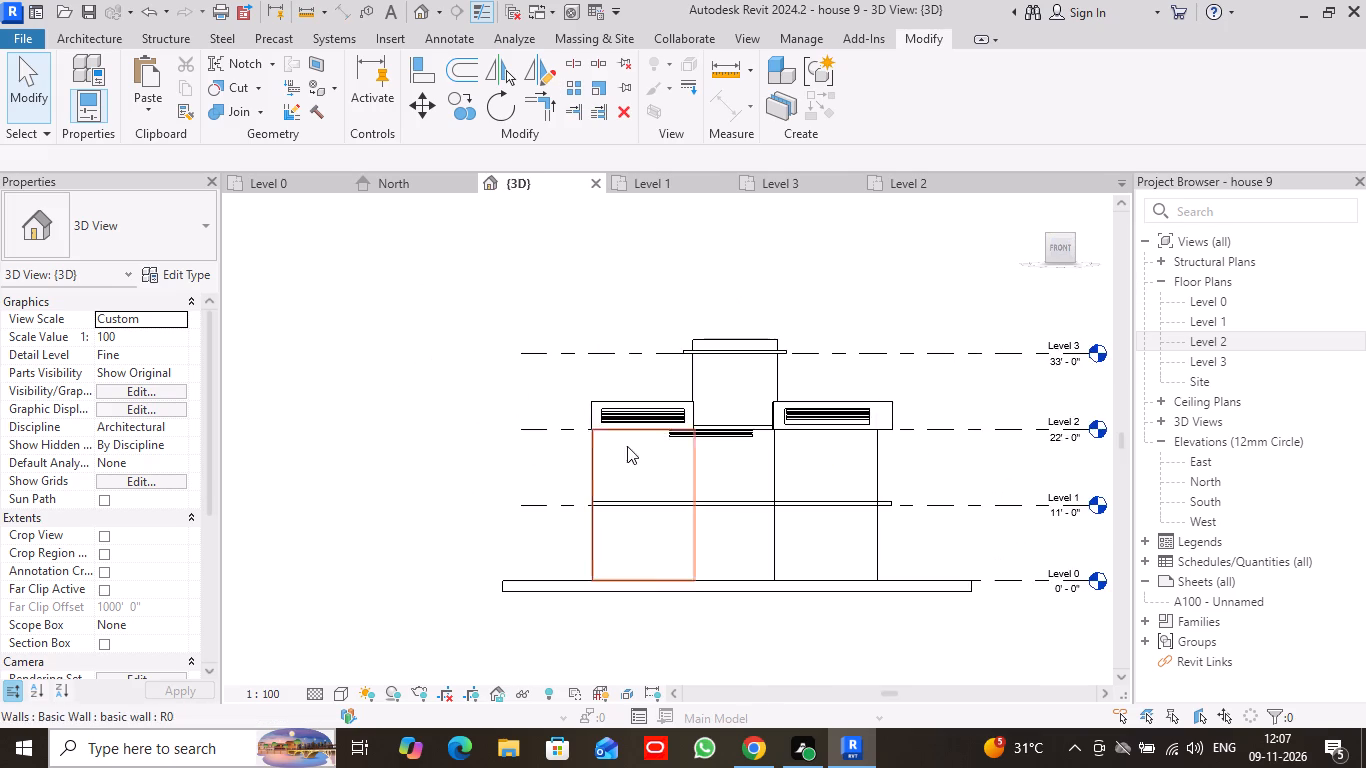
scroll(627, 446, up, 6)
click(706, 346)
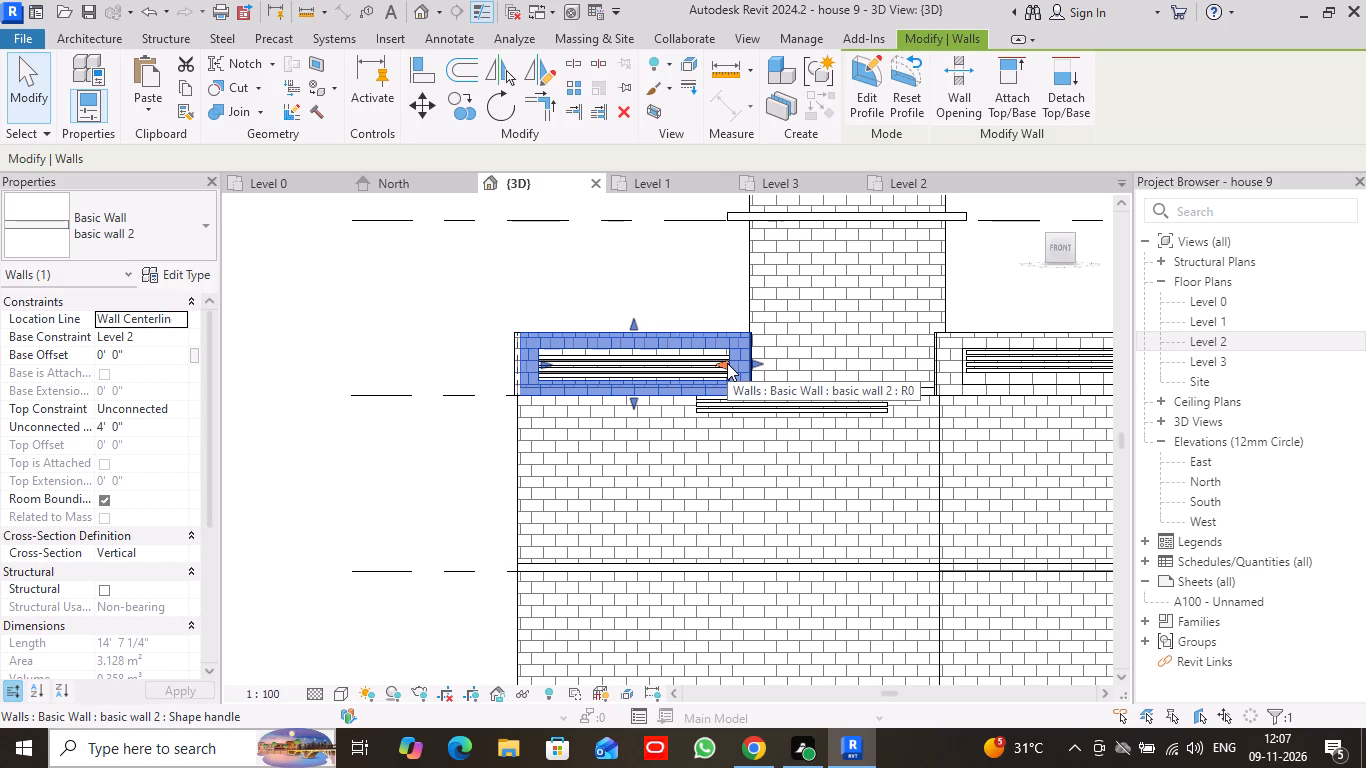
click(725, 364)
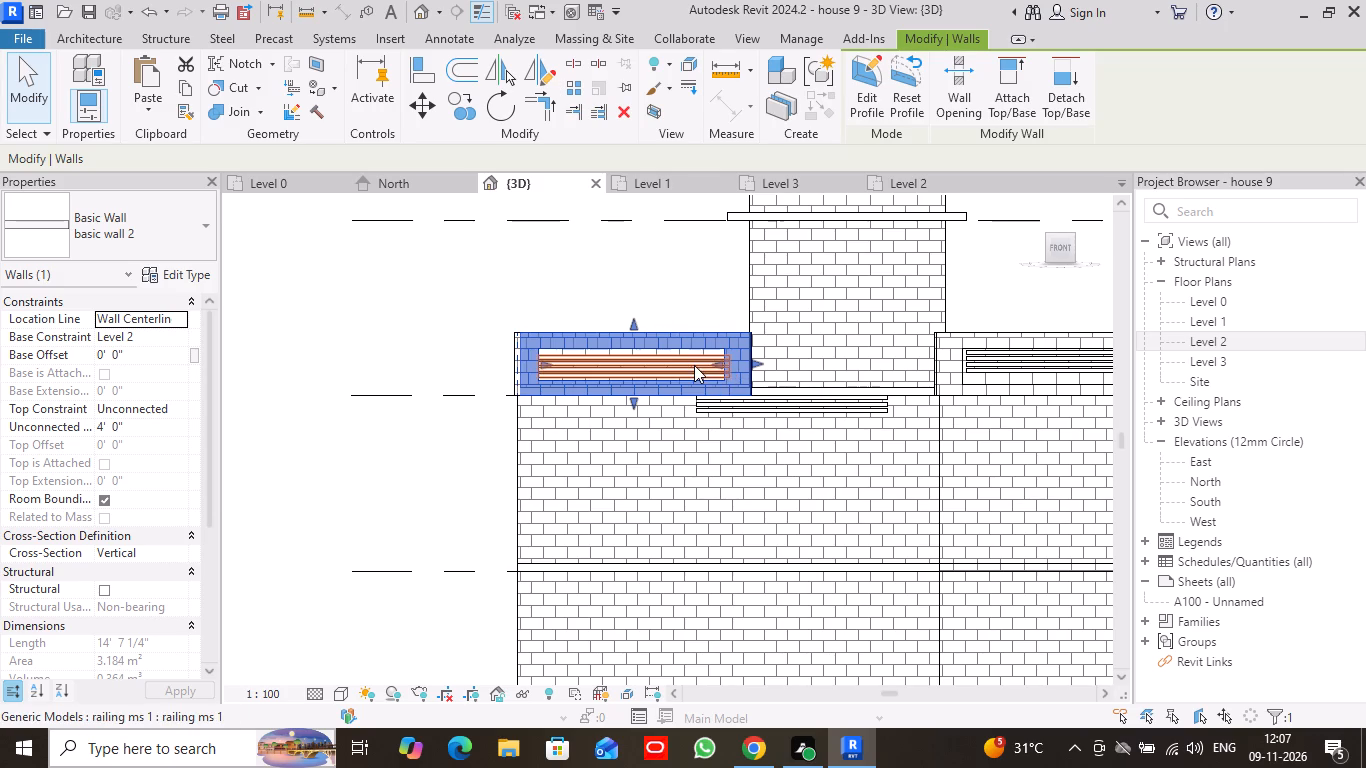
drag(719, 365, 705, 364)
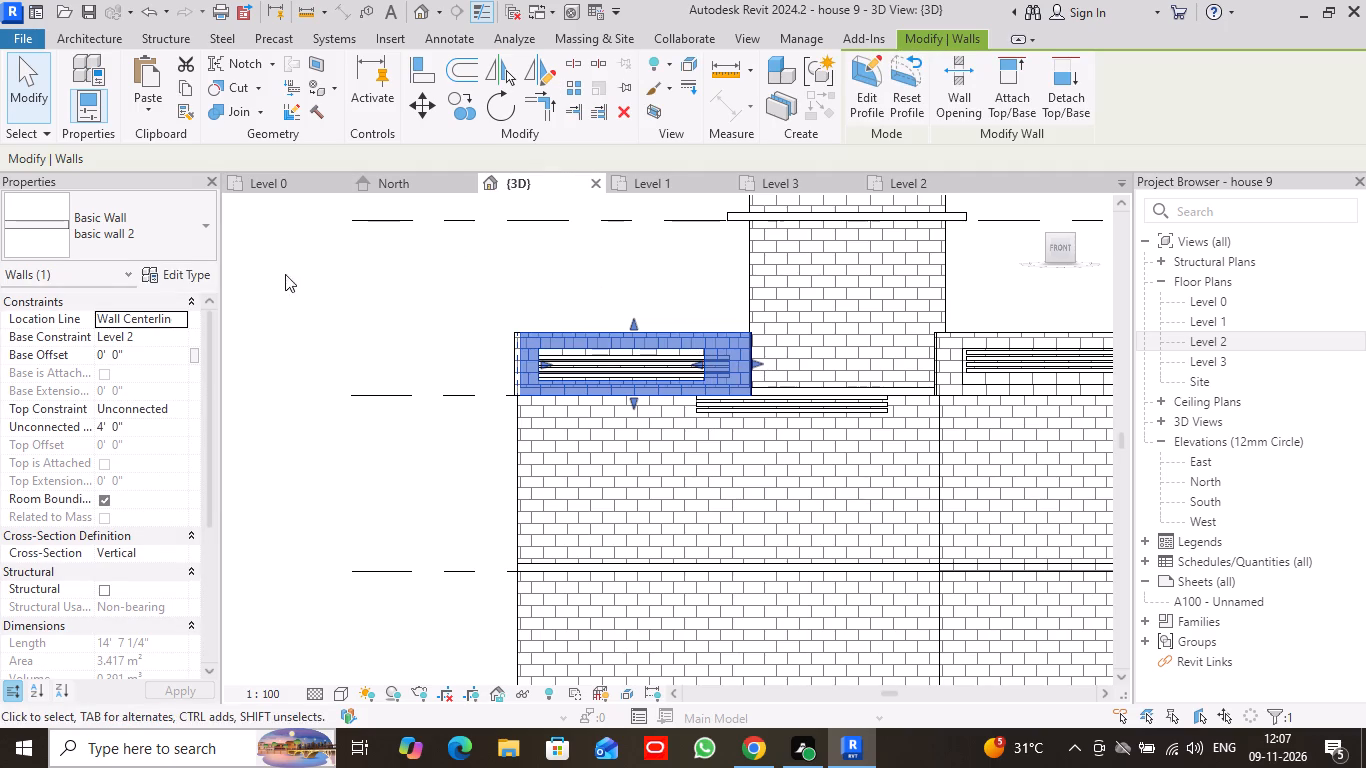
click(11, 75)
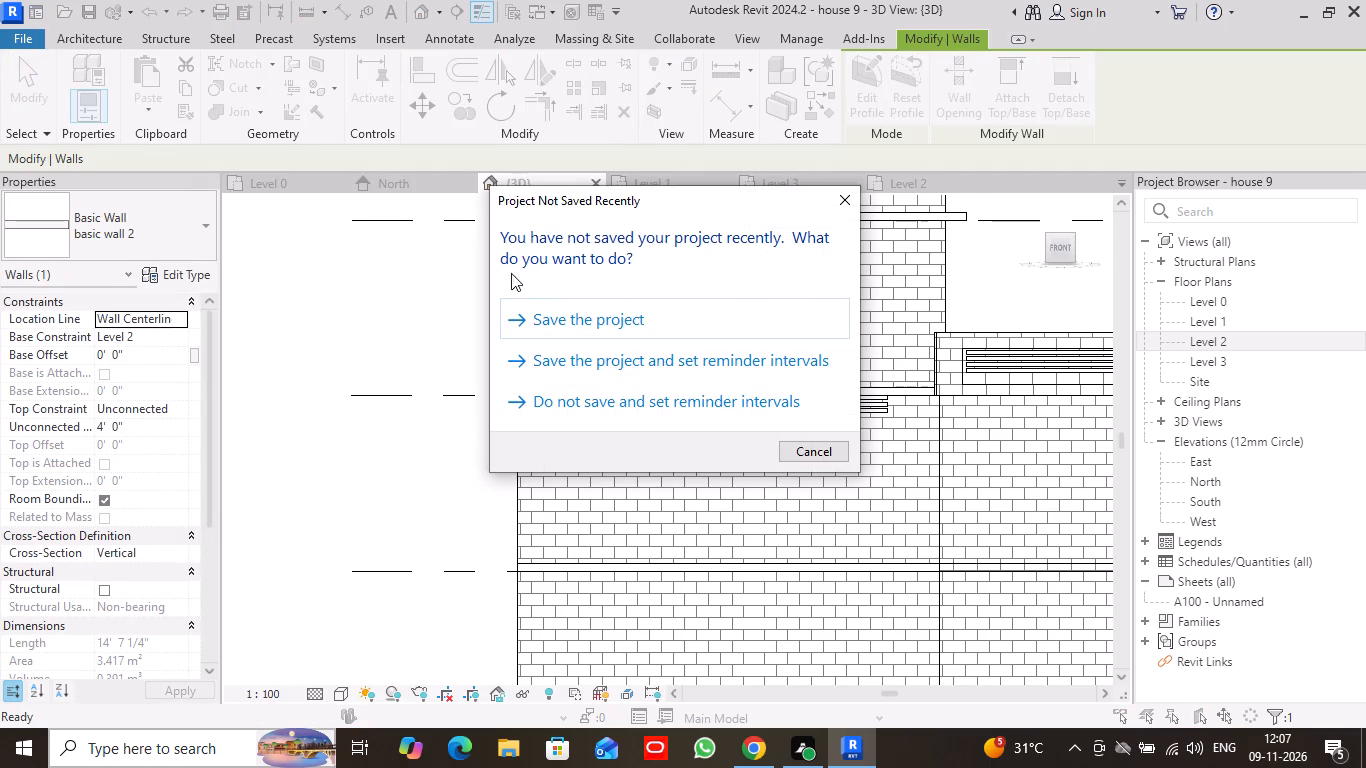
click(847, 204)
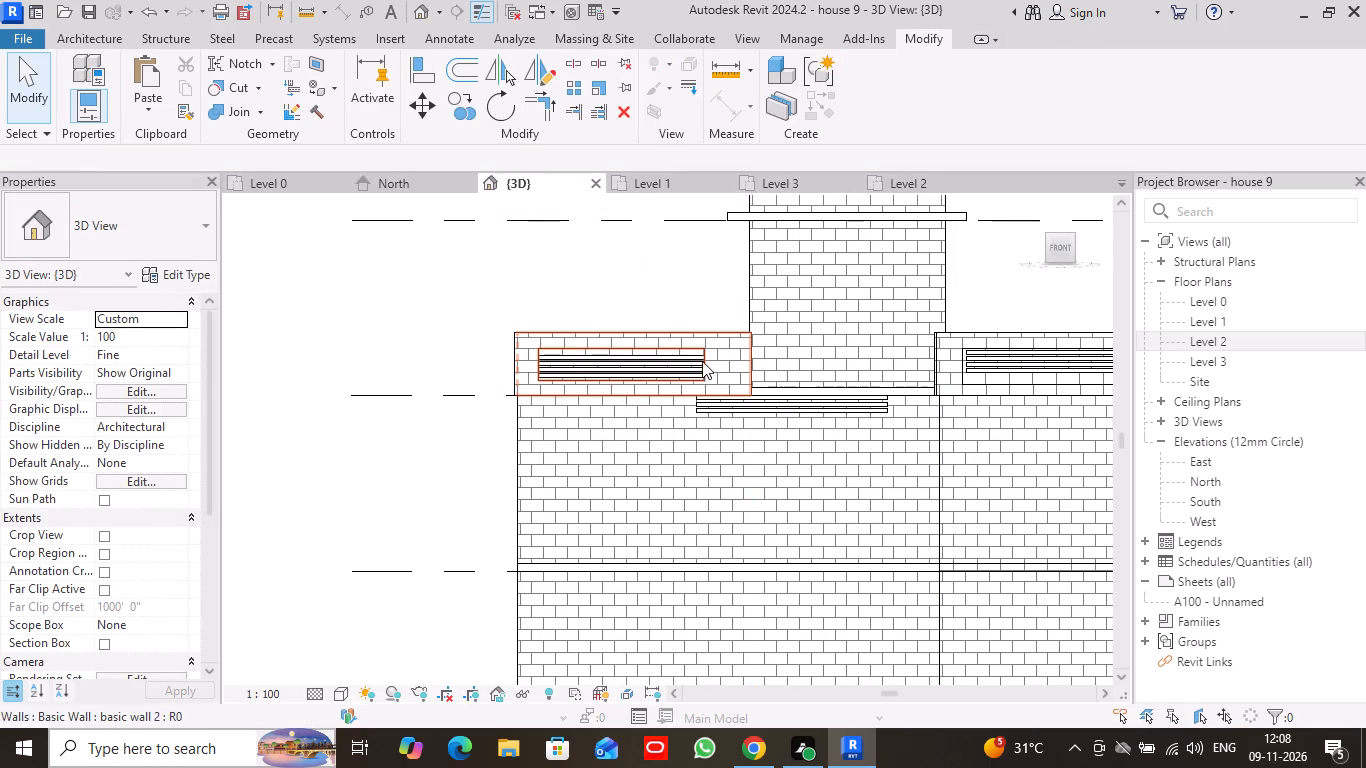
Open the left front parapet wall's profile for editing.
click(714, 354)
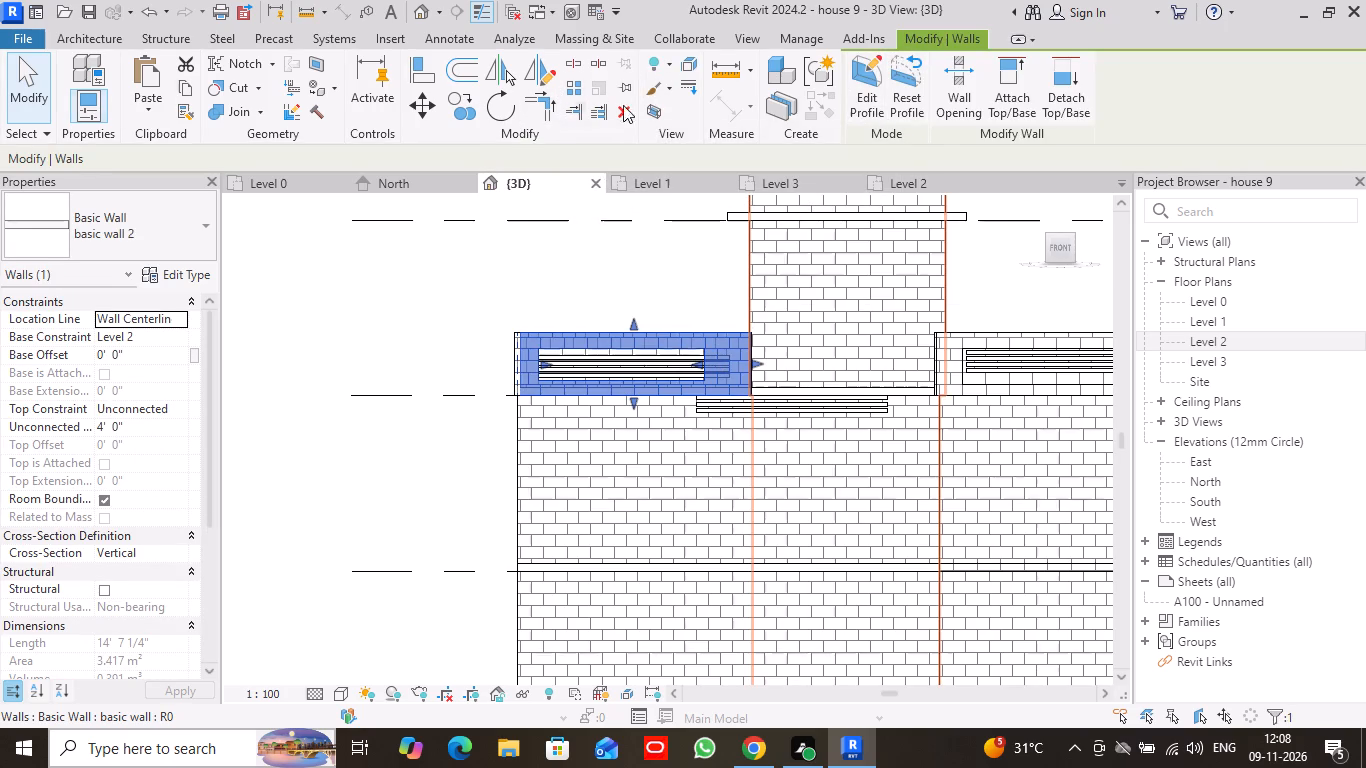
click(857, 71)
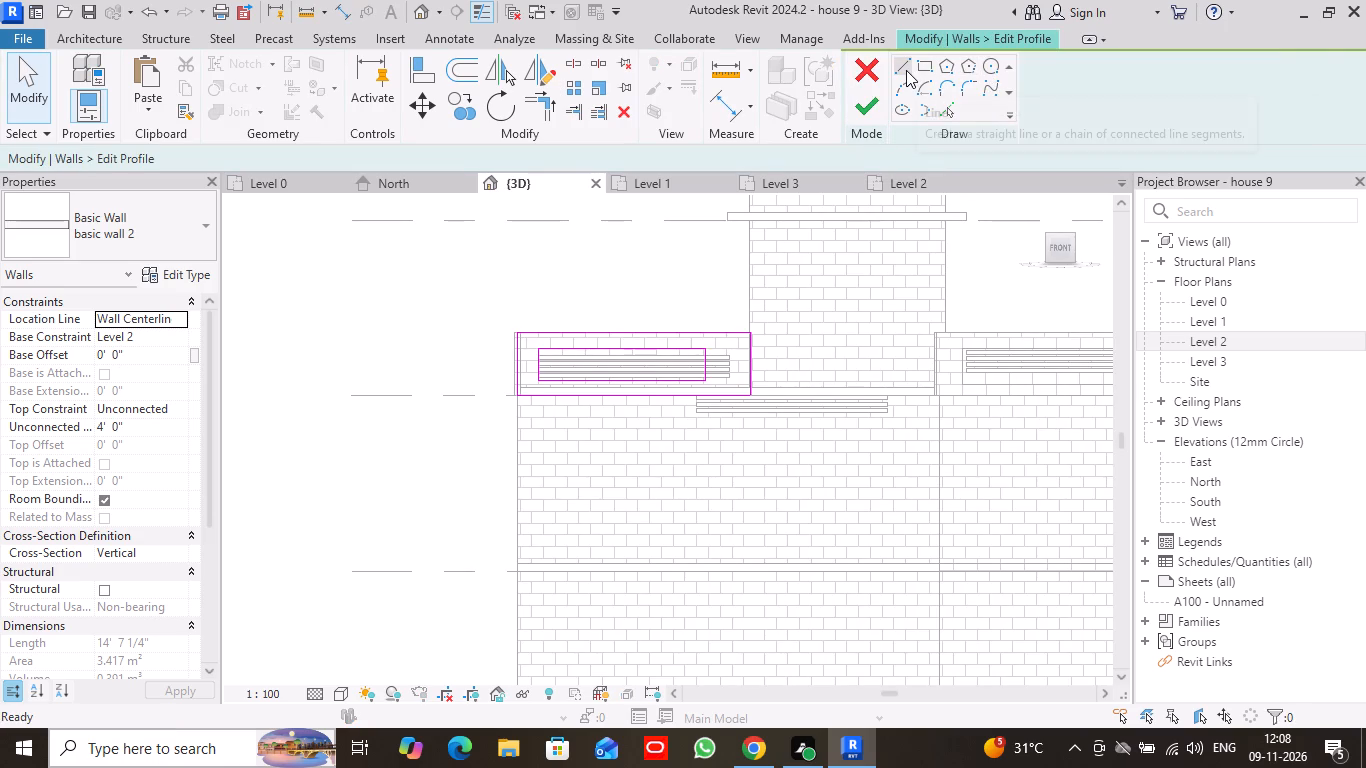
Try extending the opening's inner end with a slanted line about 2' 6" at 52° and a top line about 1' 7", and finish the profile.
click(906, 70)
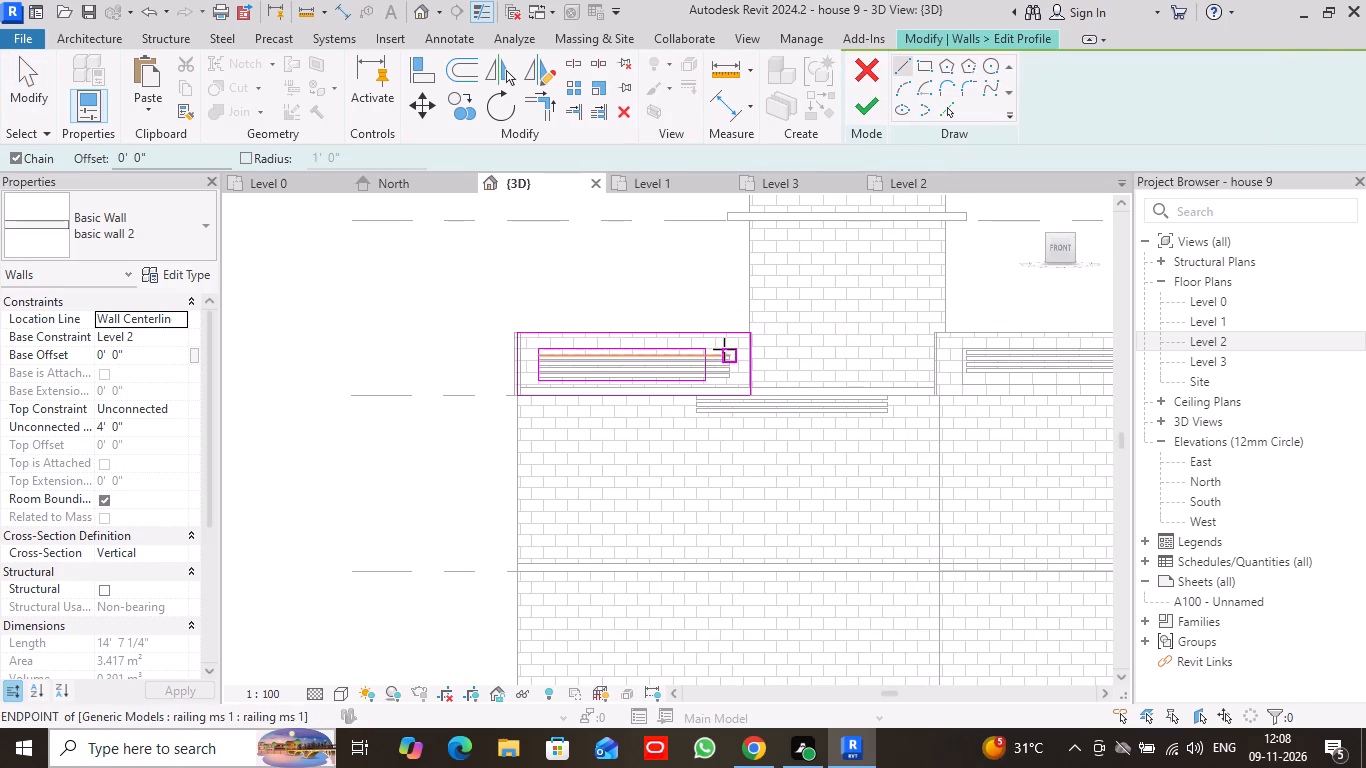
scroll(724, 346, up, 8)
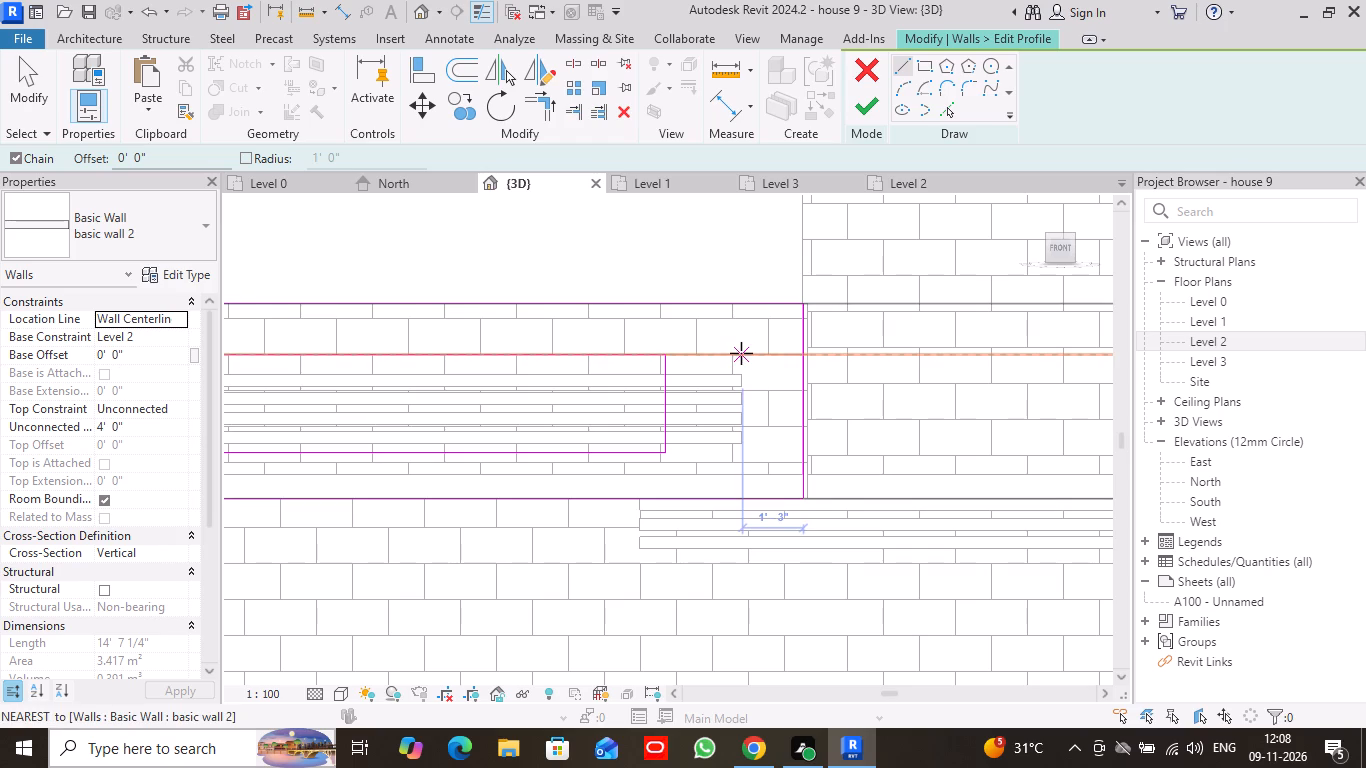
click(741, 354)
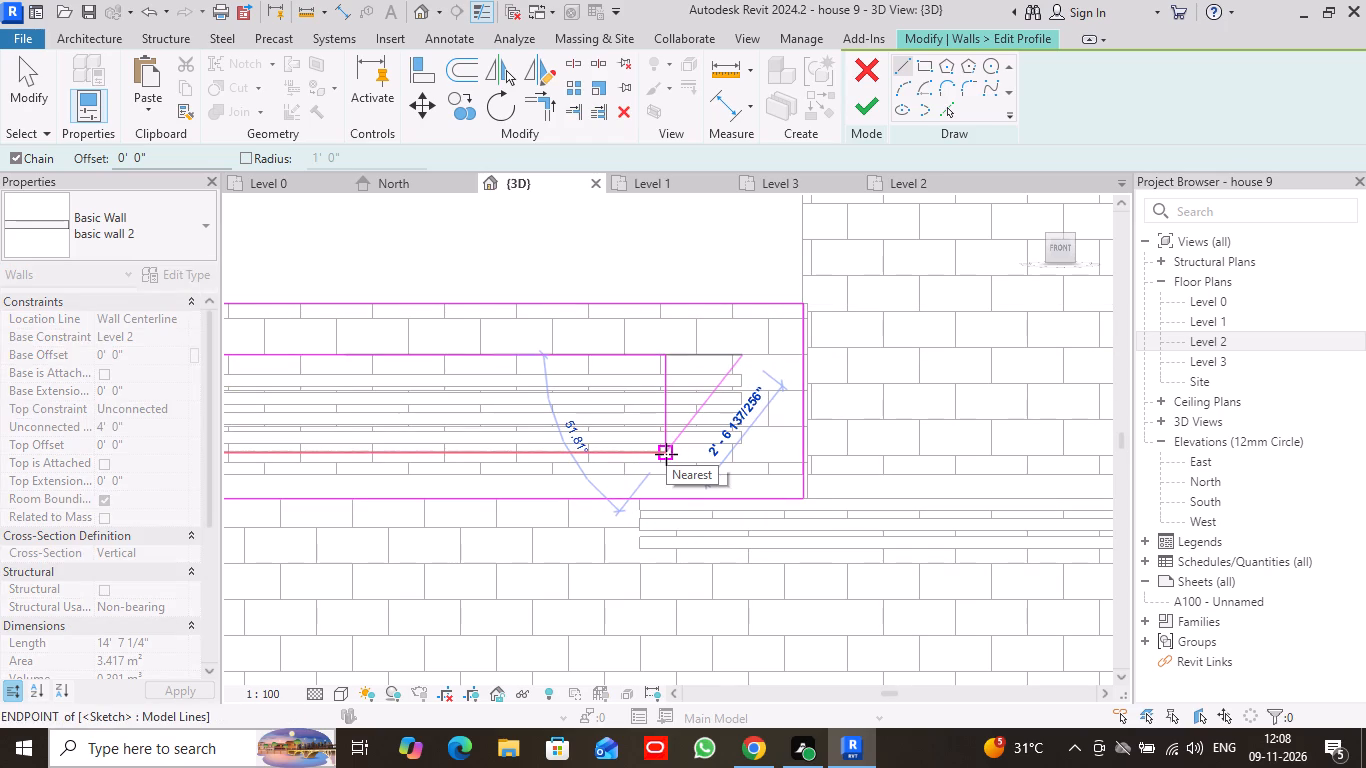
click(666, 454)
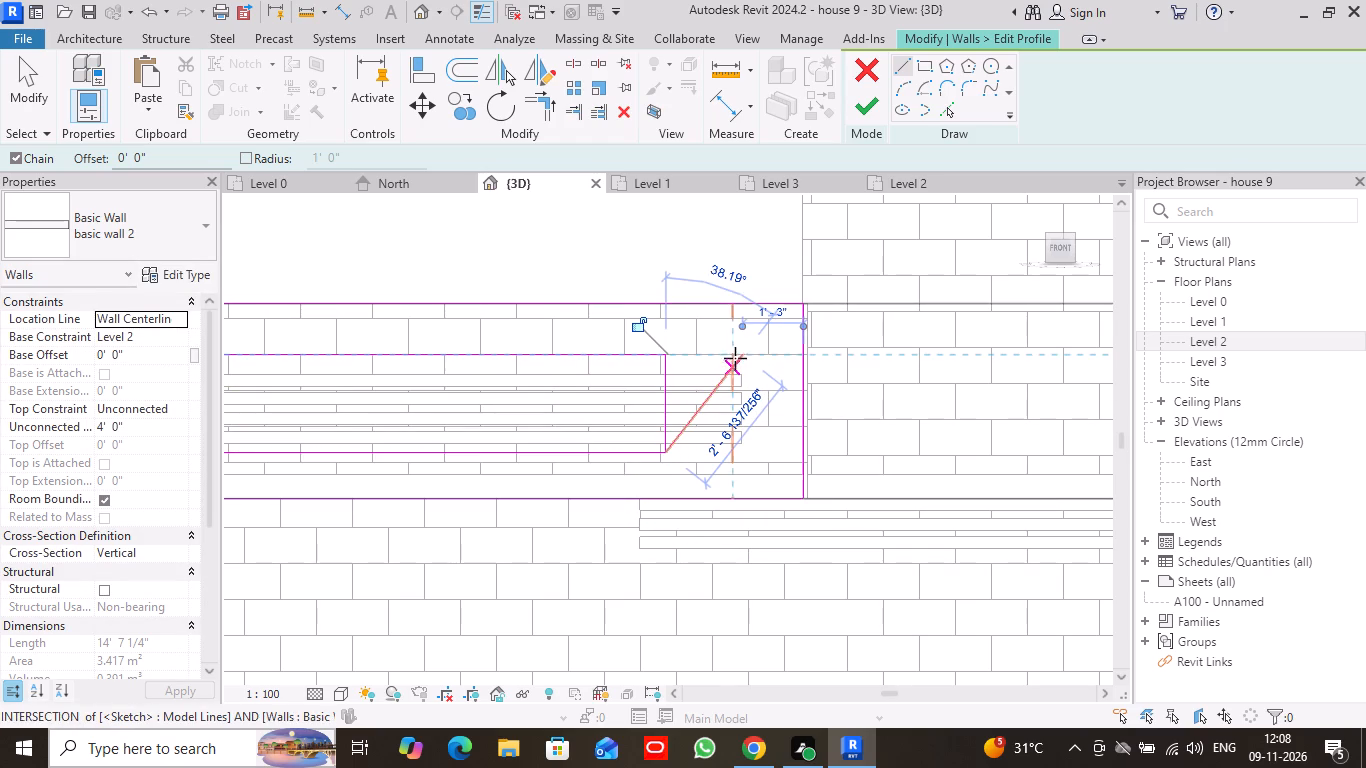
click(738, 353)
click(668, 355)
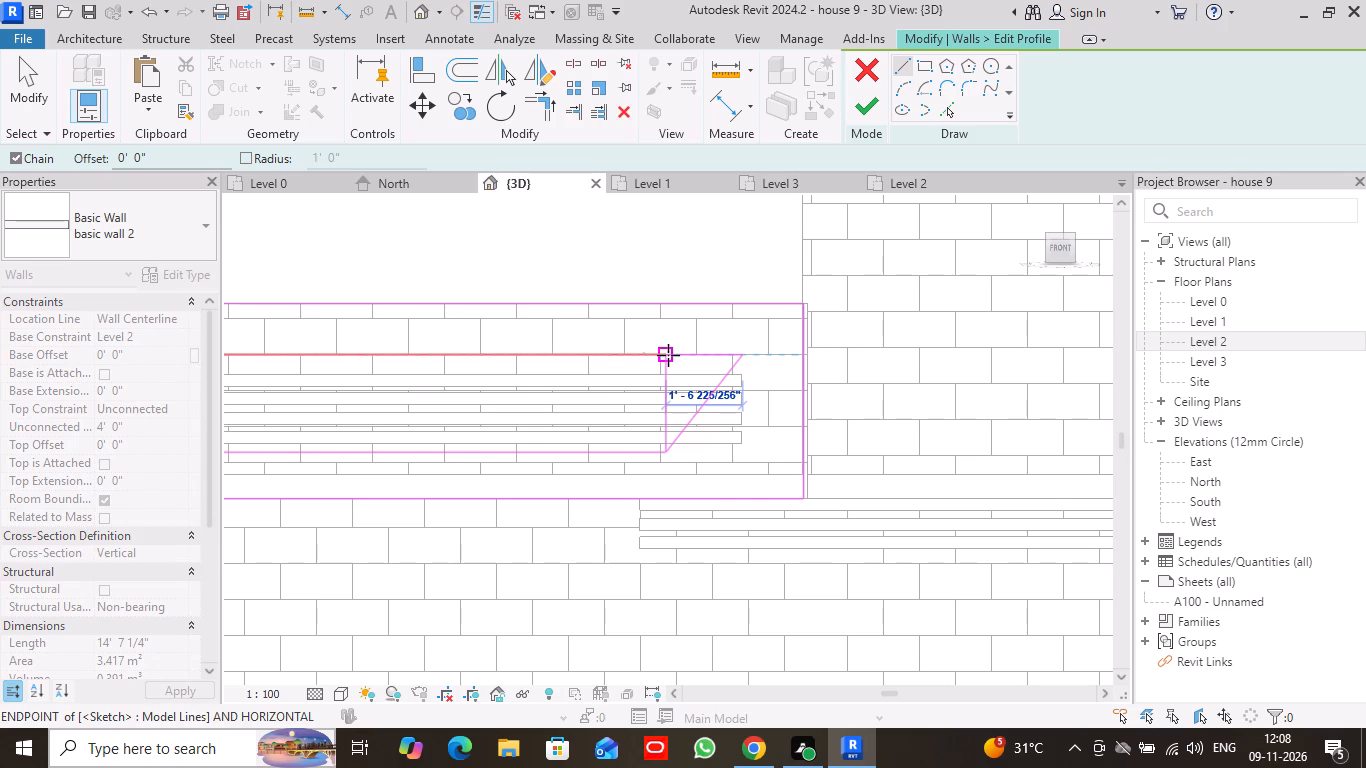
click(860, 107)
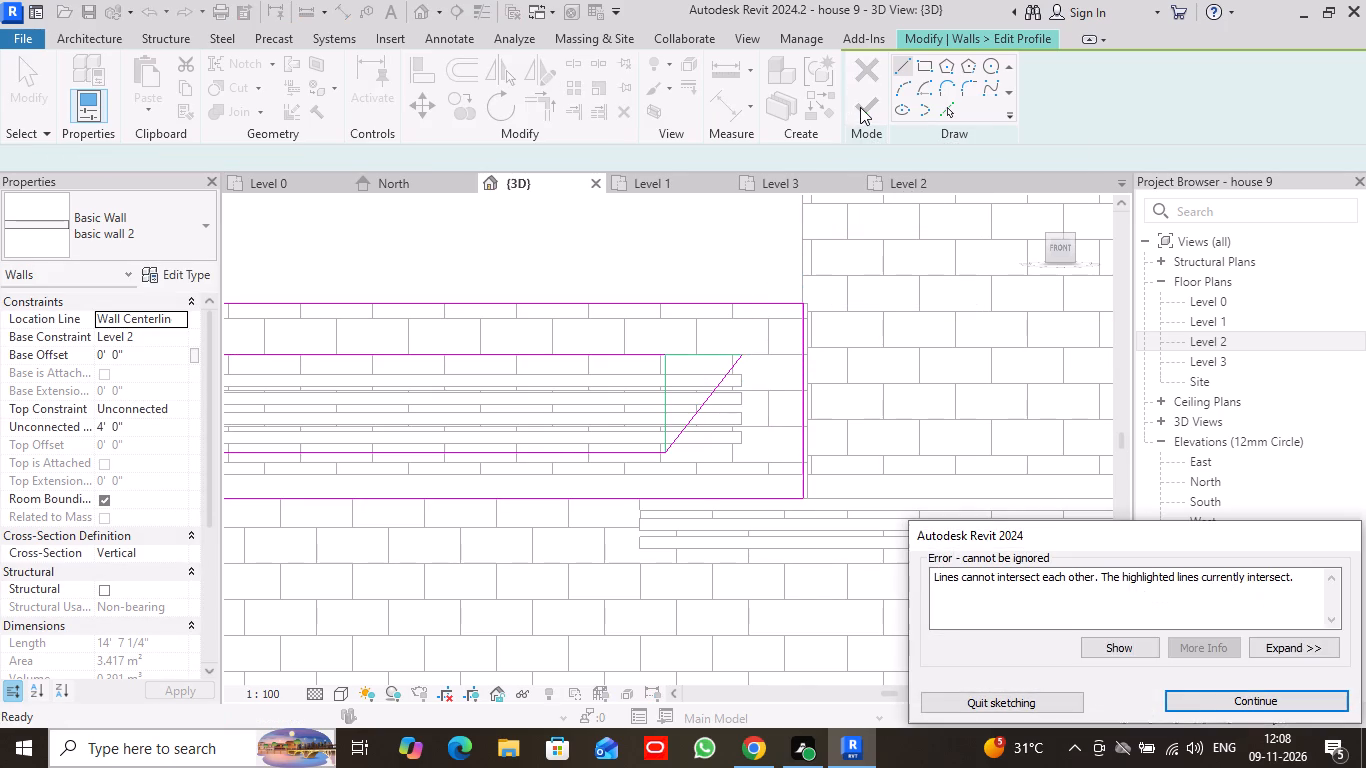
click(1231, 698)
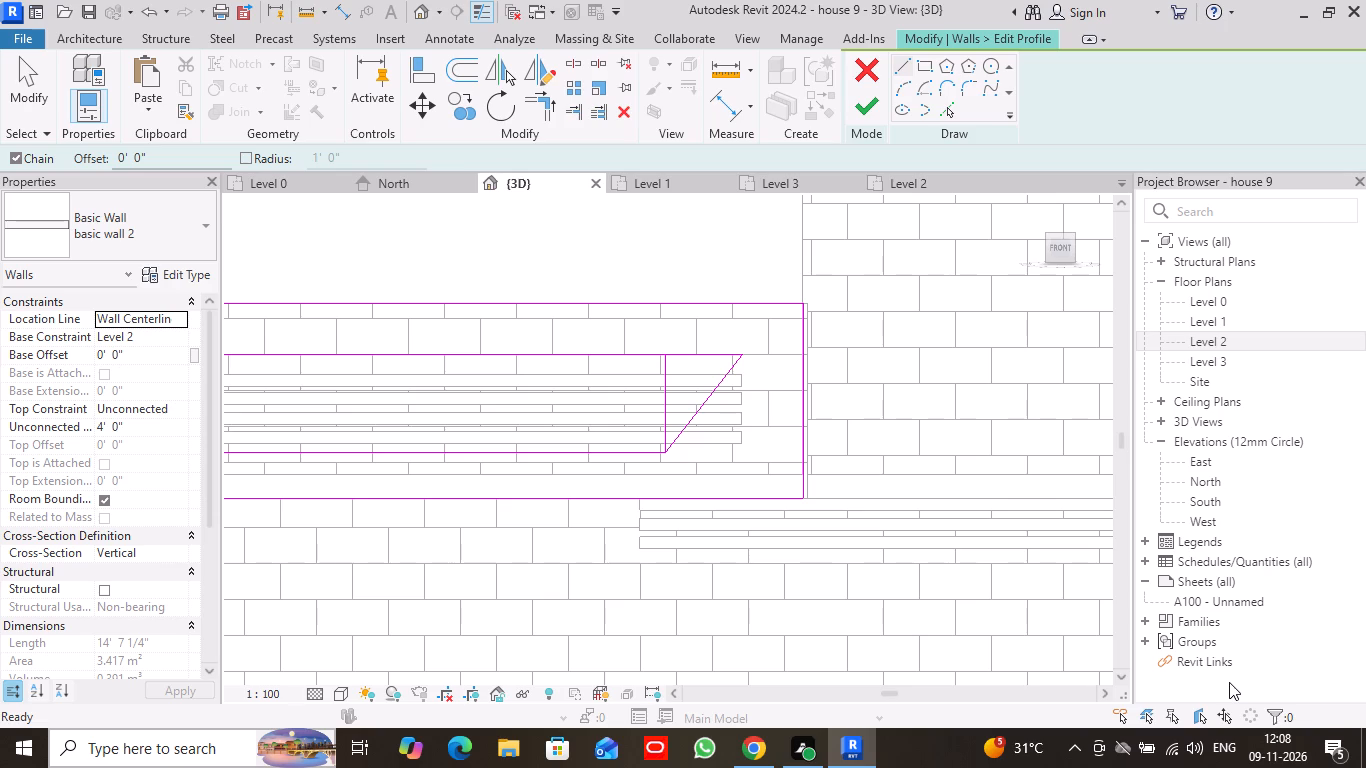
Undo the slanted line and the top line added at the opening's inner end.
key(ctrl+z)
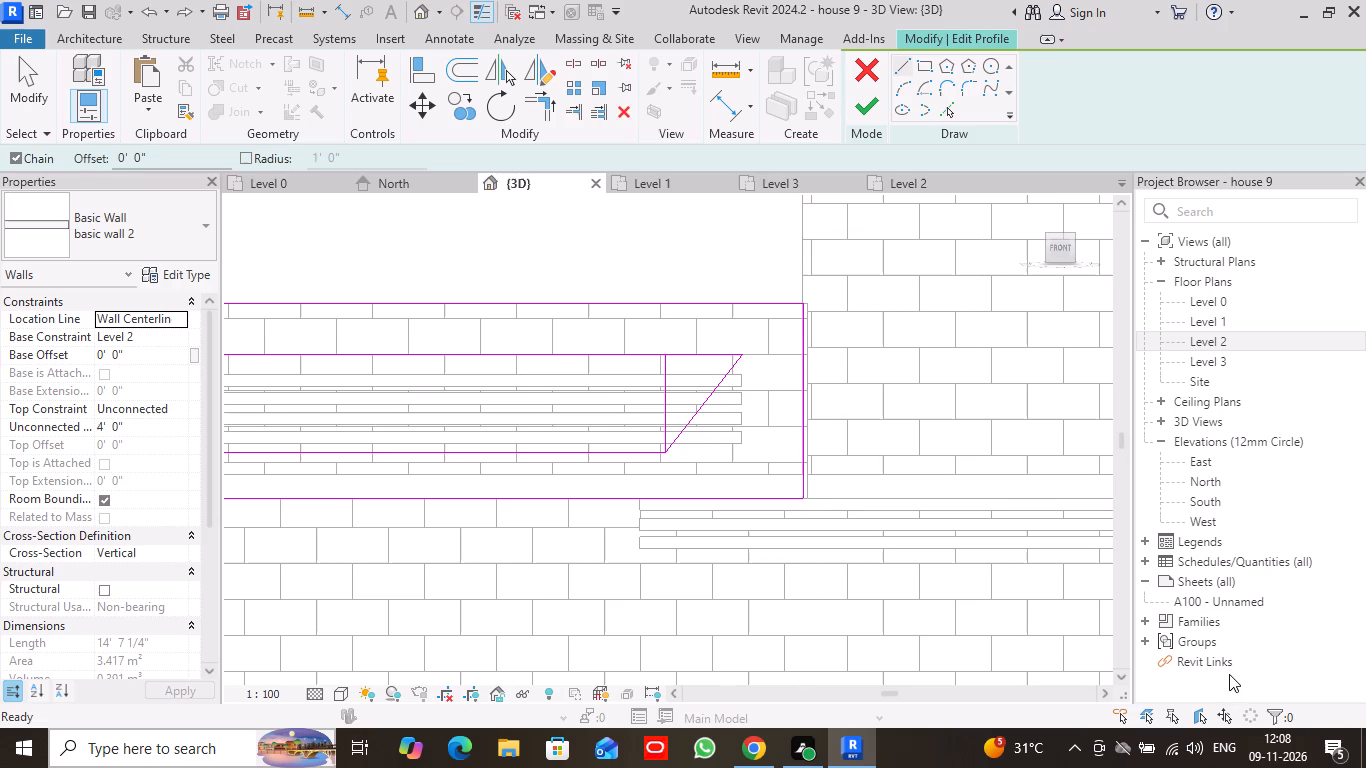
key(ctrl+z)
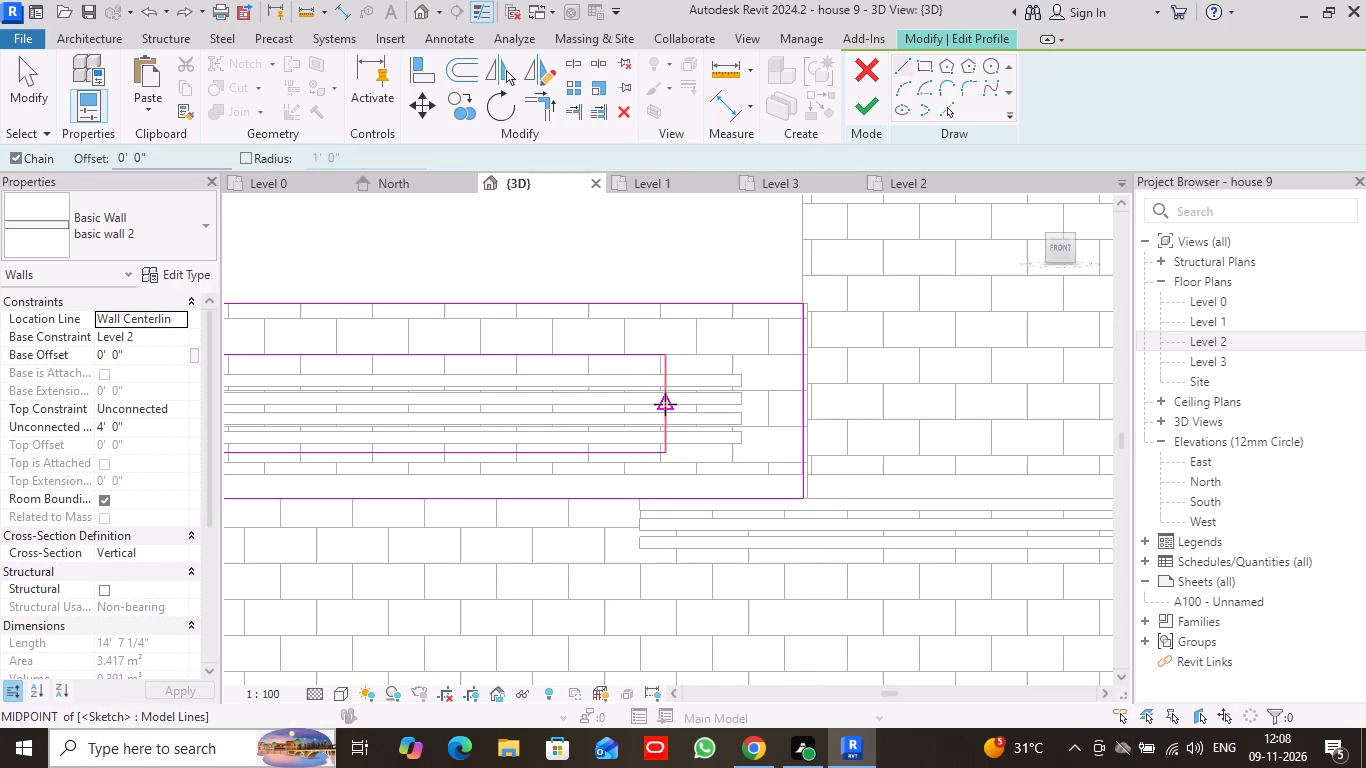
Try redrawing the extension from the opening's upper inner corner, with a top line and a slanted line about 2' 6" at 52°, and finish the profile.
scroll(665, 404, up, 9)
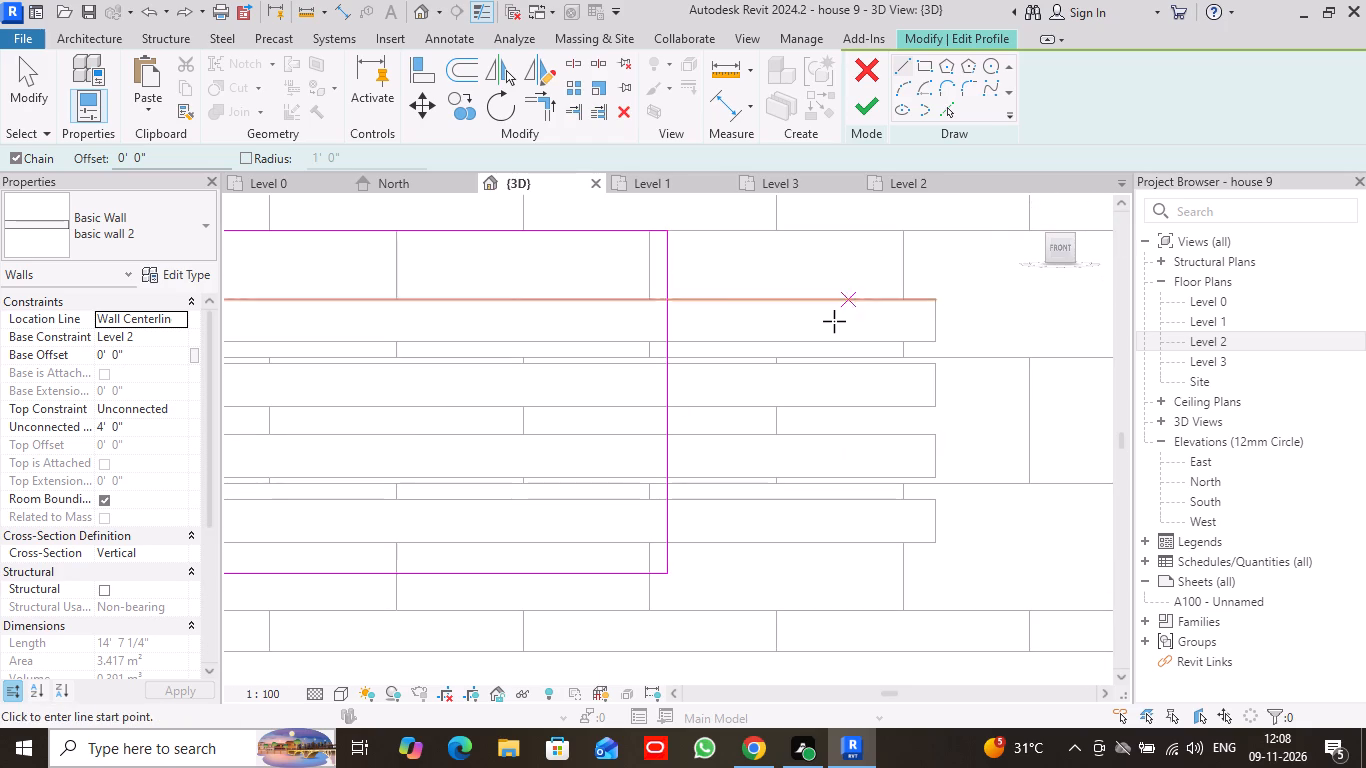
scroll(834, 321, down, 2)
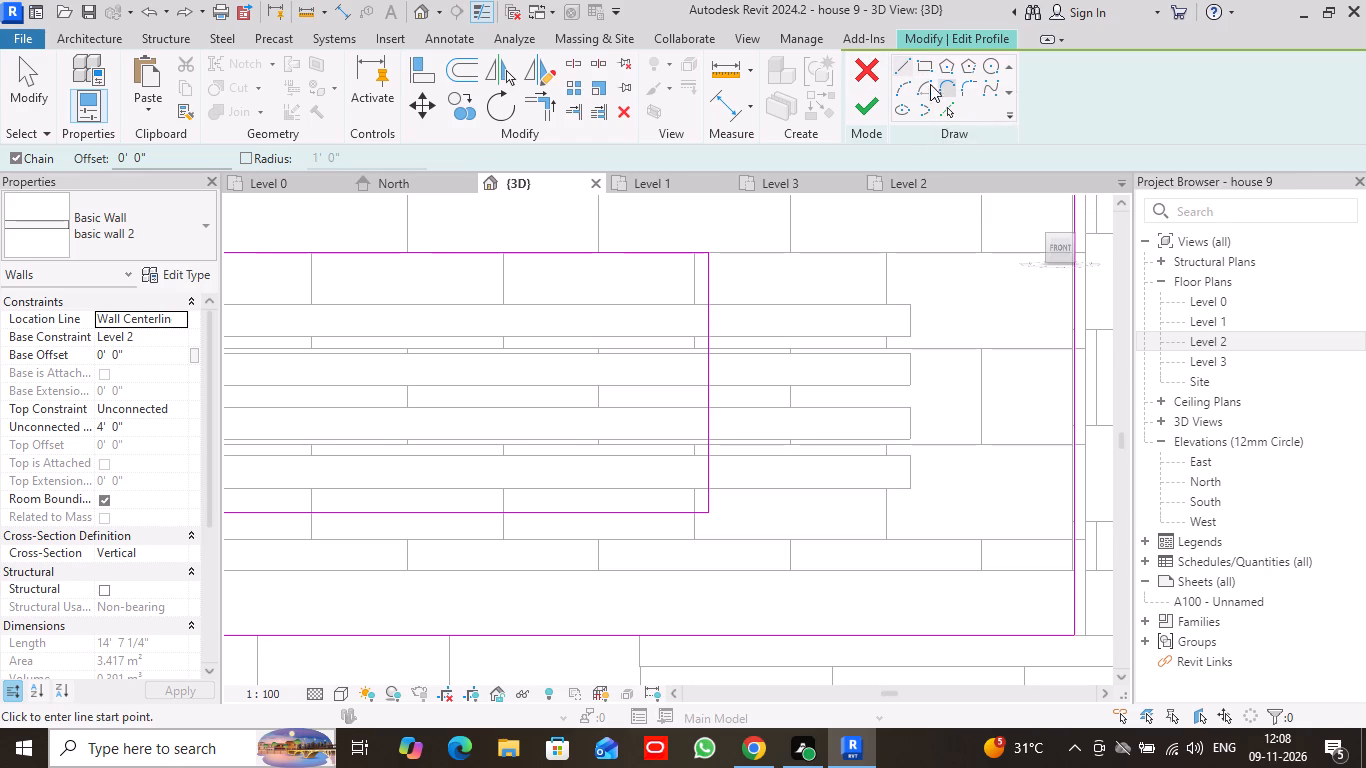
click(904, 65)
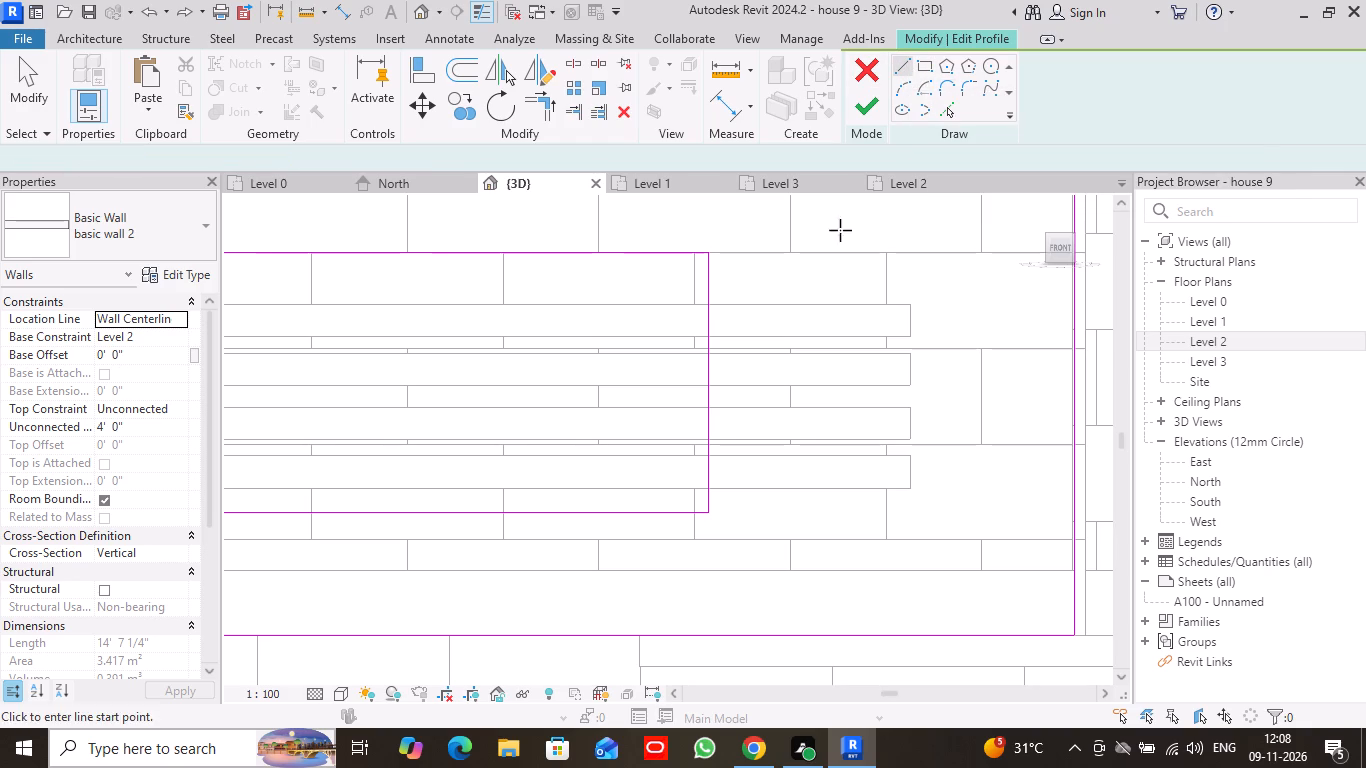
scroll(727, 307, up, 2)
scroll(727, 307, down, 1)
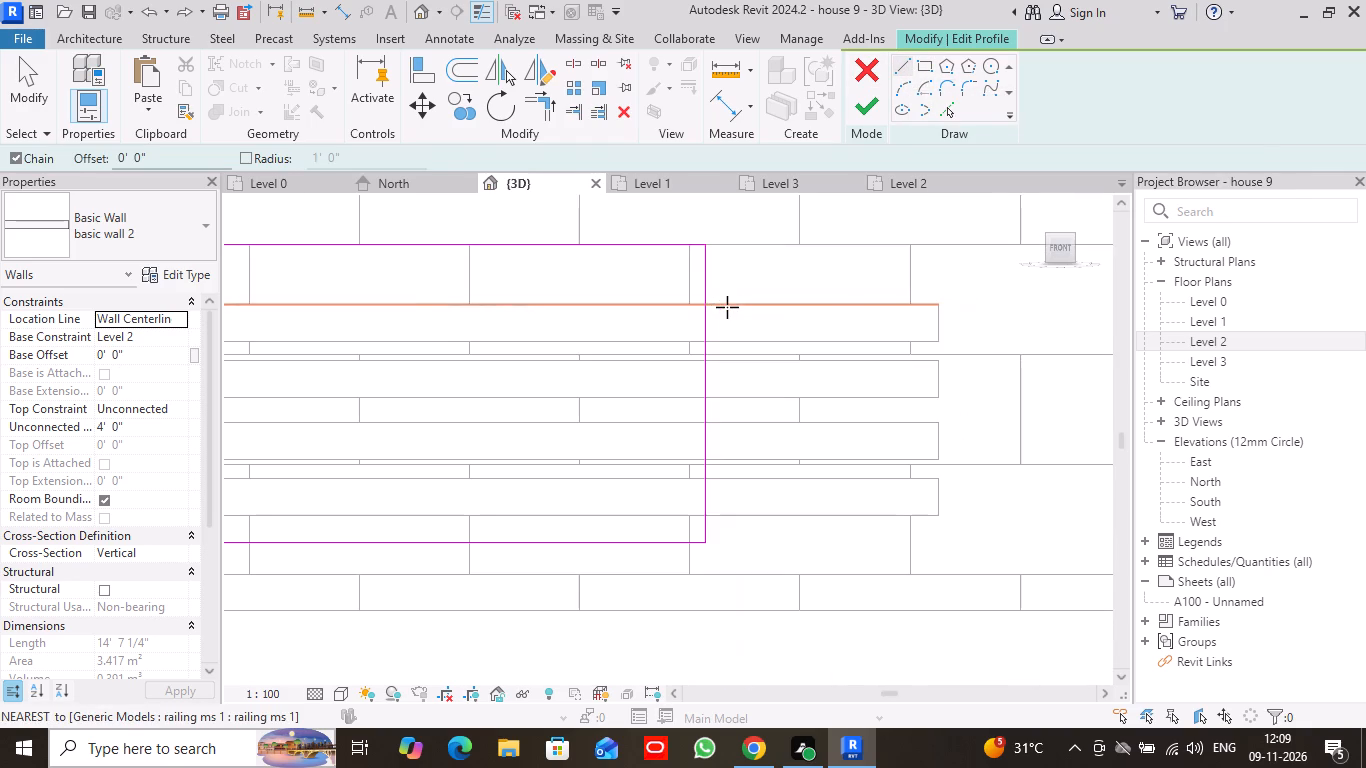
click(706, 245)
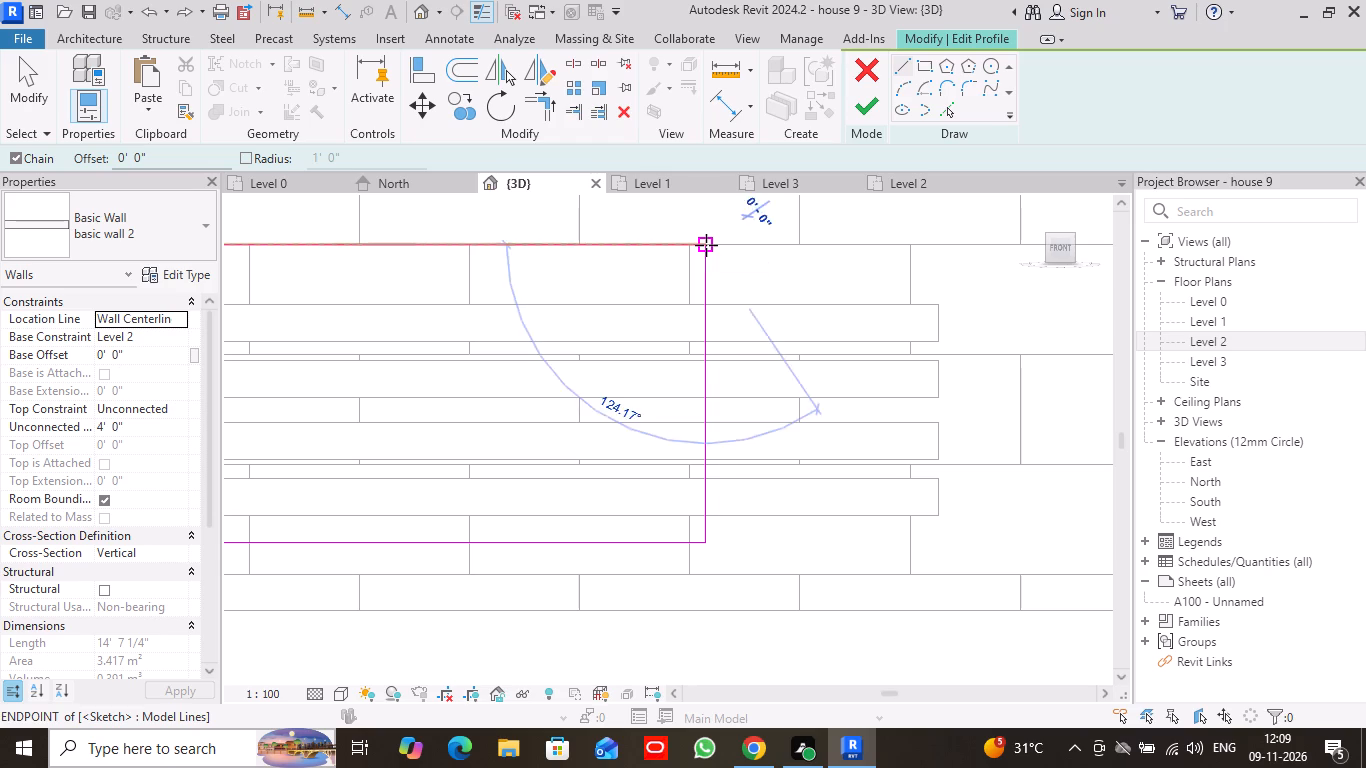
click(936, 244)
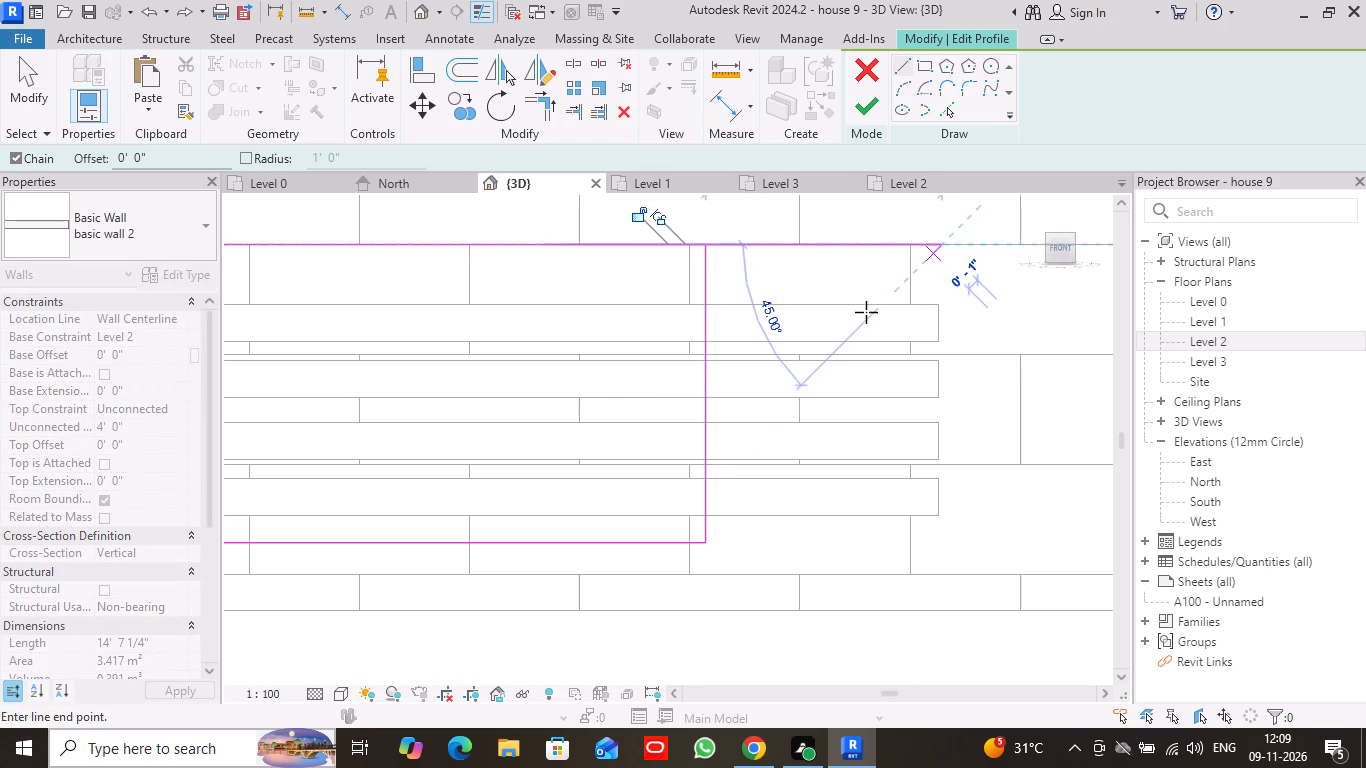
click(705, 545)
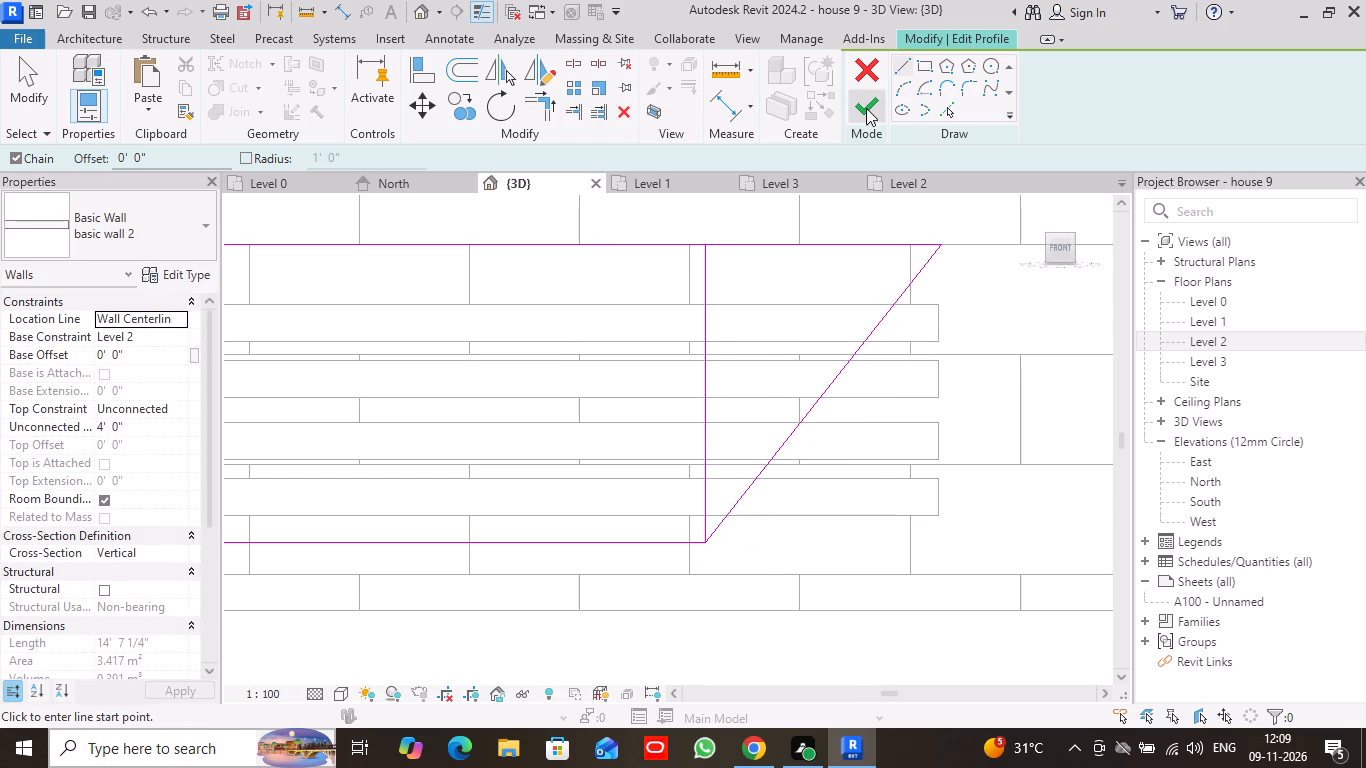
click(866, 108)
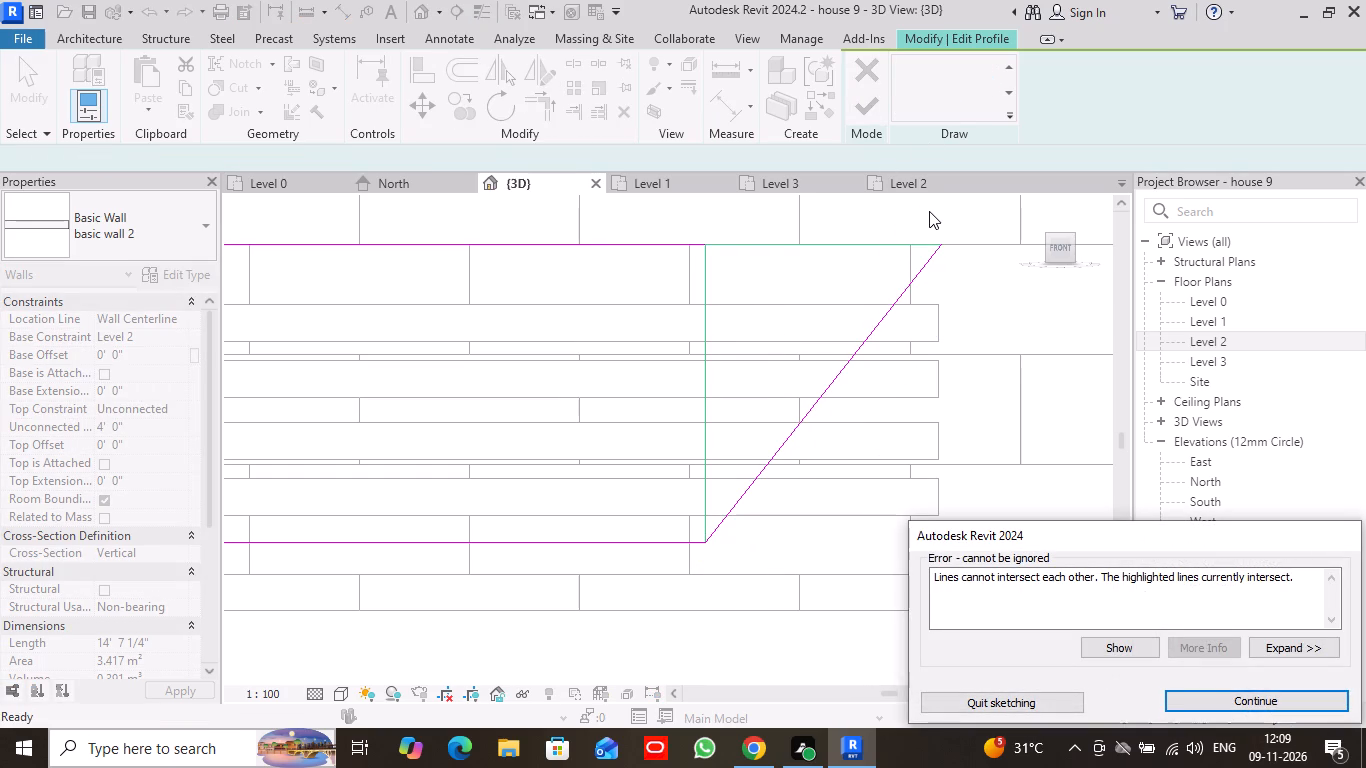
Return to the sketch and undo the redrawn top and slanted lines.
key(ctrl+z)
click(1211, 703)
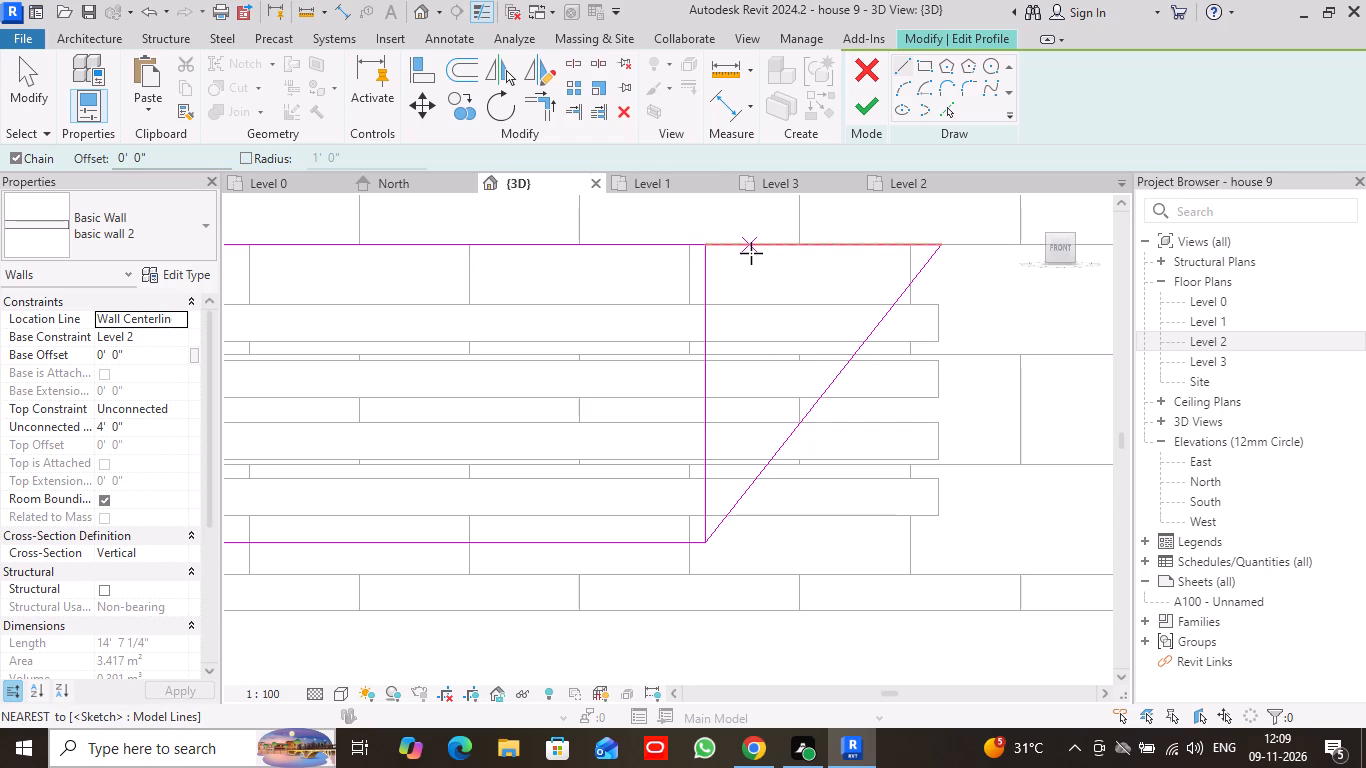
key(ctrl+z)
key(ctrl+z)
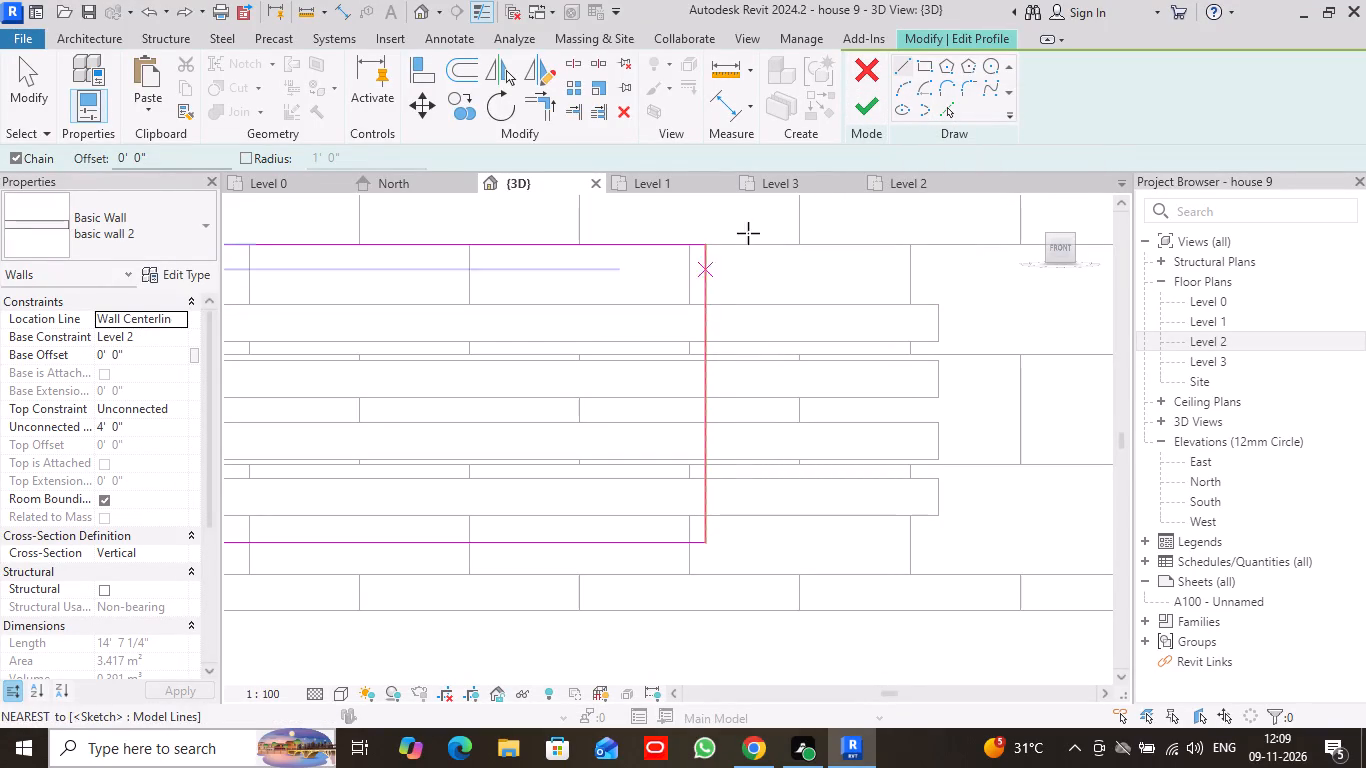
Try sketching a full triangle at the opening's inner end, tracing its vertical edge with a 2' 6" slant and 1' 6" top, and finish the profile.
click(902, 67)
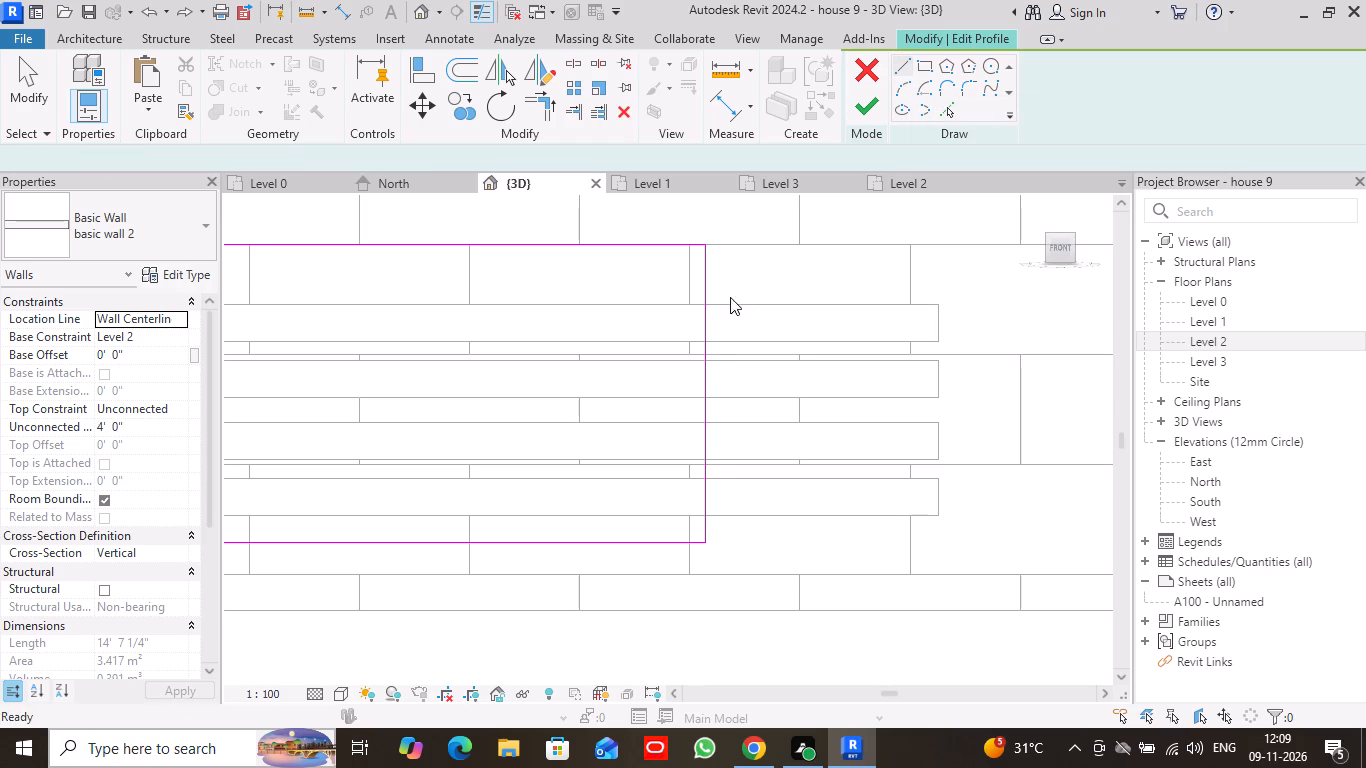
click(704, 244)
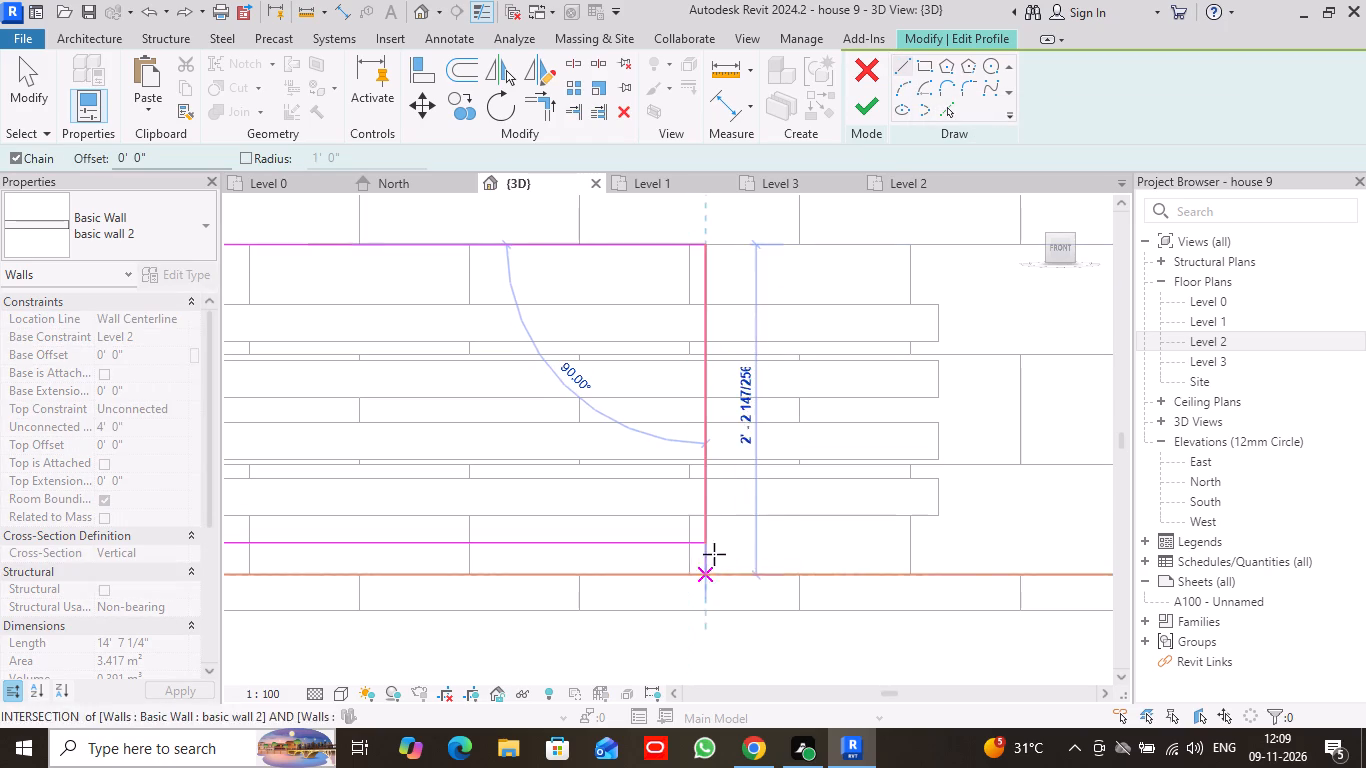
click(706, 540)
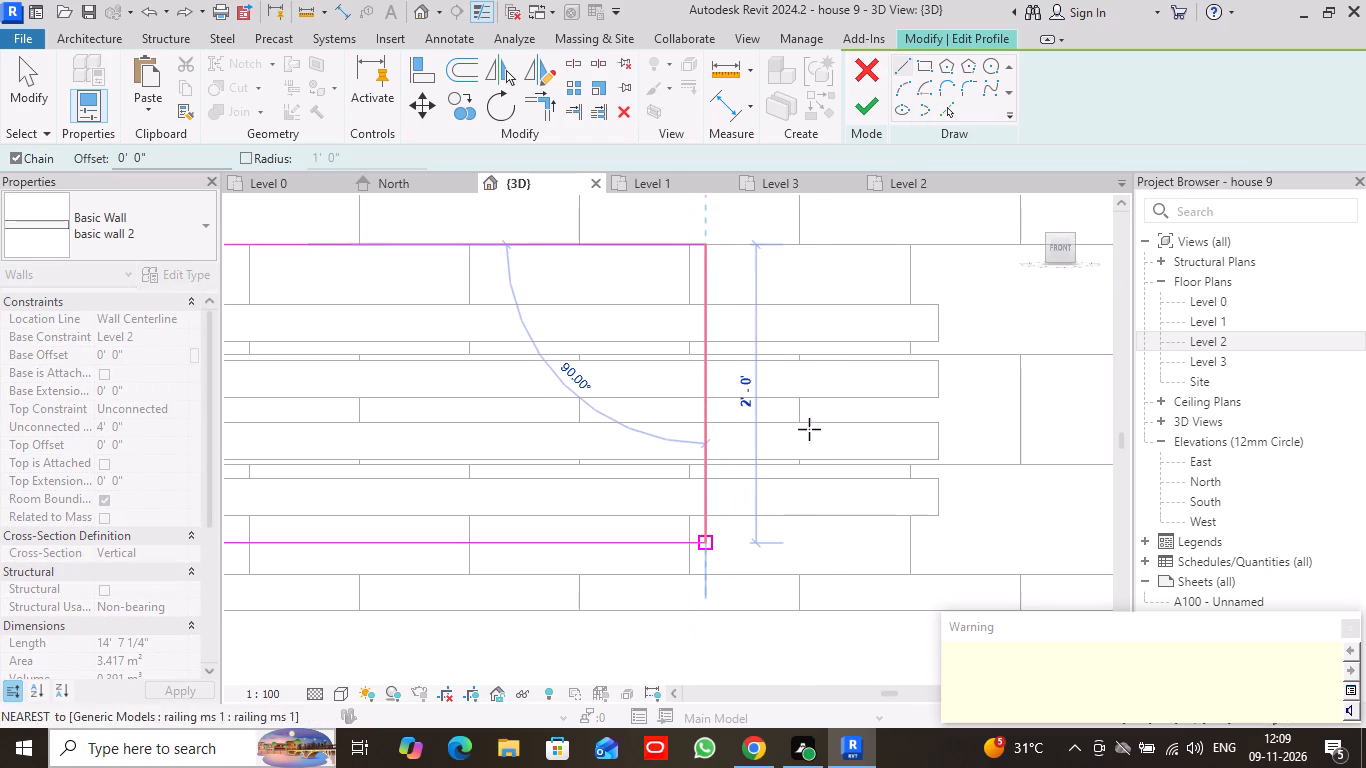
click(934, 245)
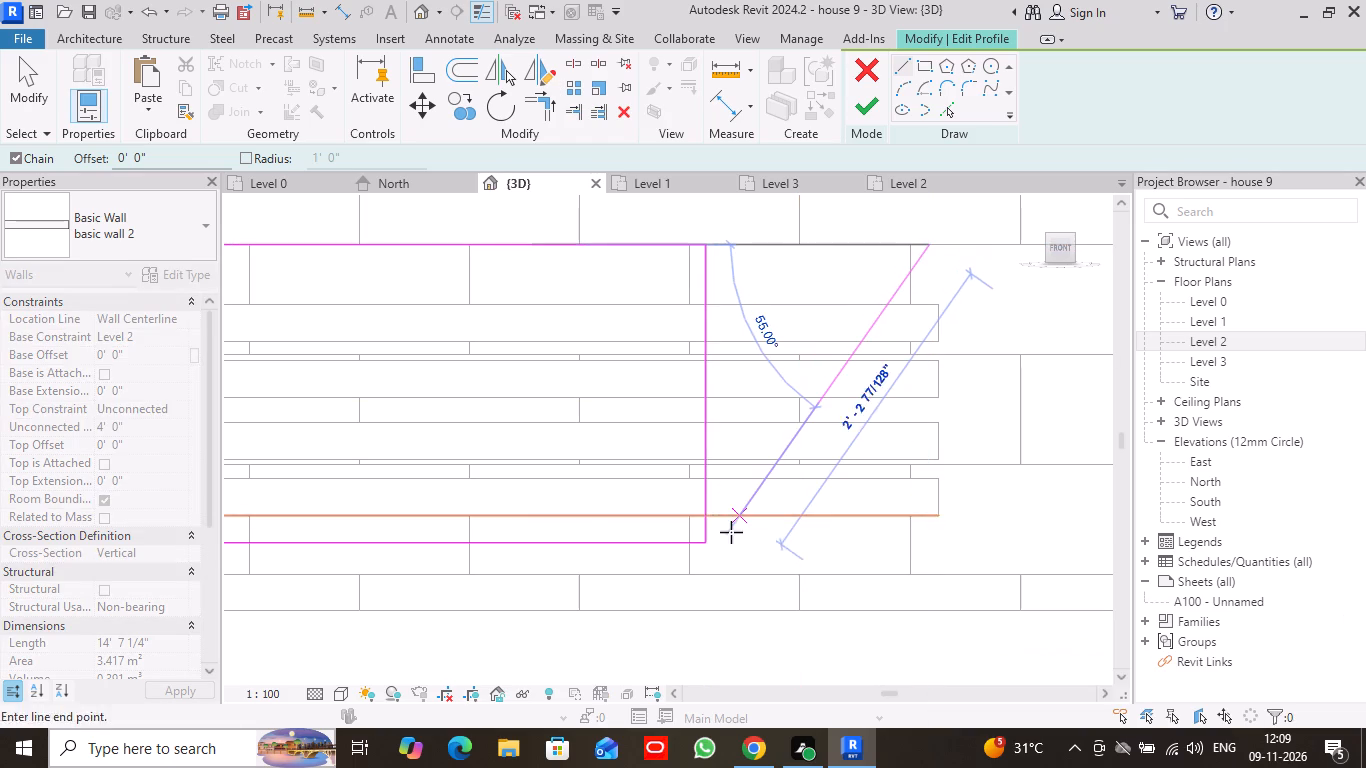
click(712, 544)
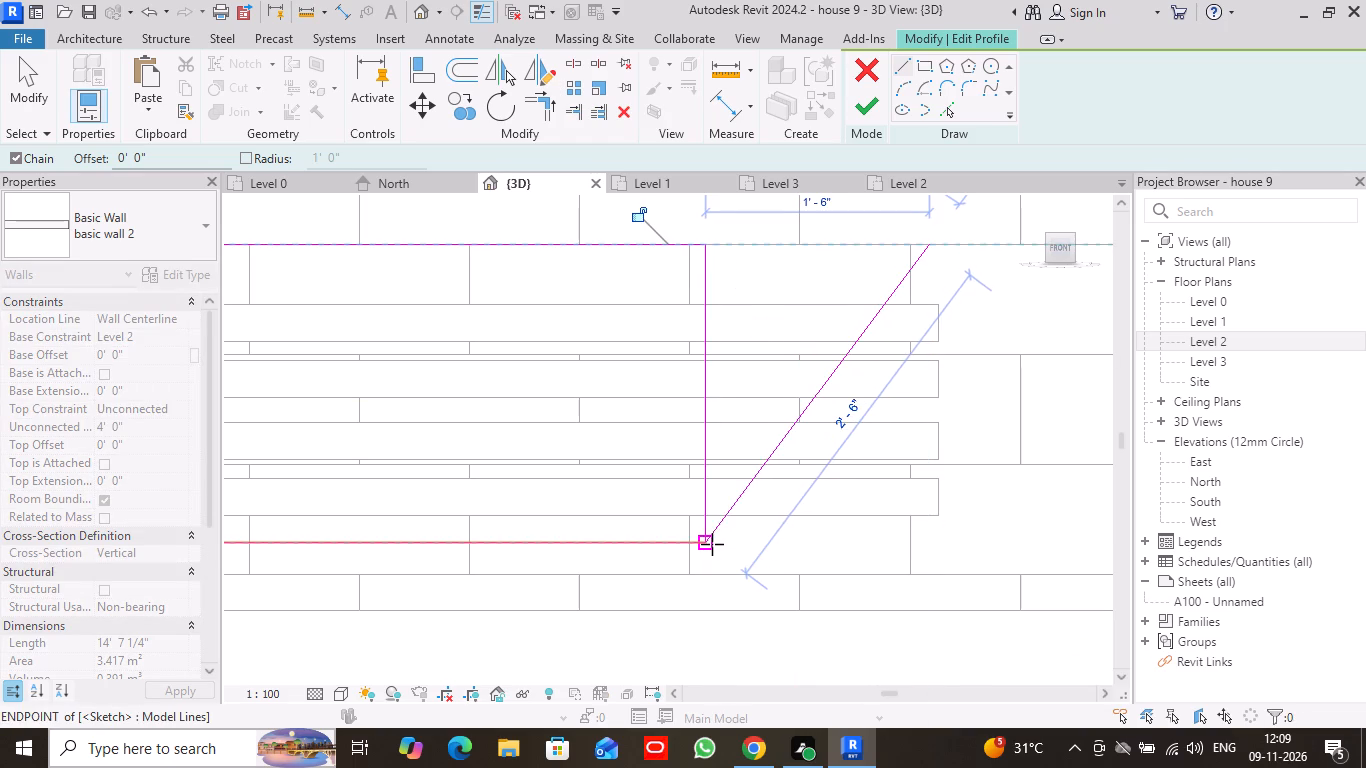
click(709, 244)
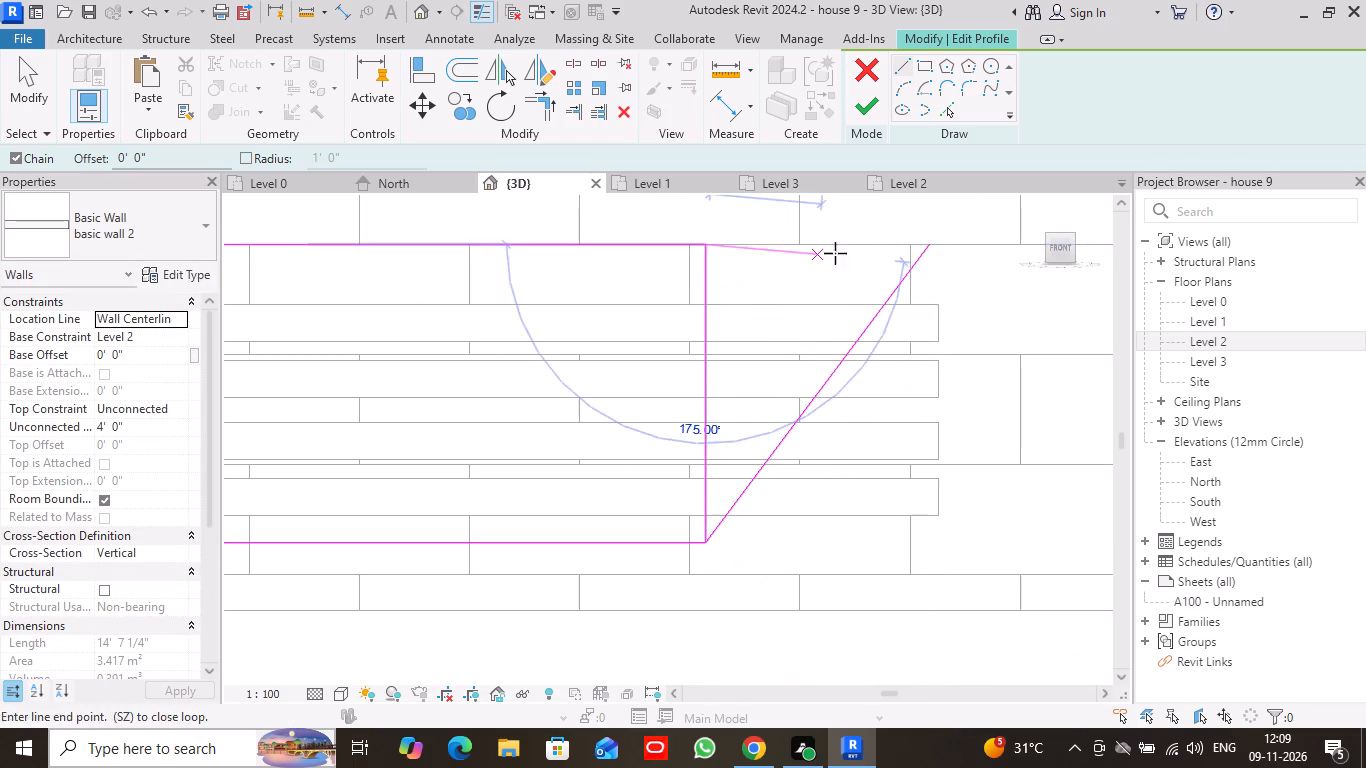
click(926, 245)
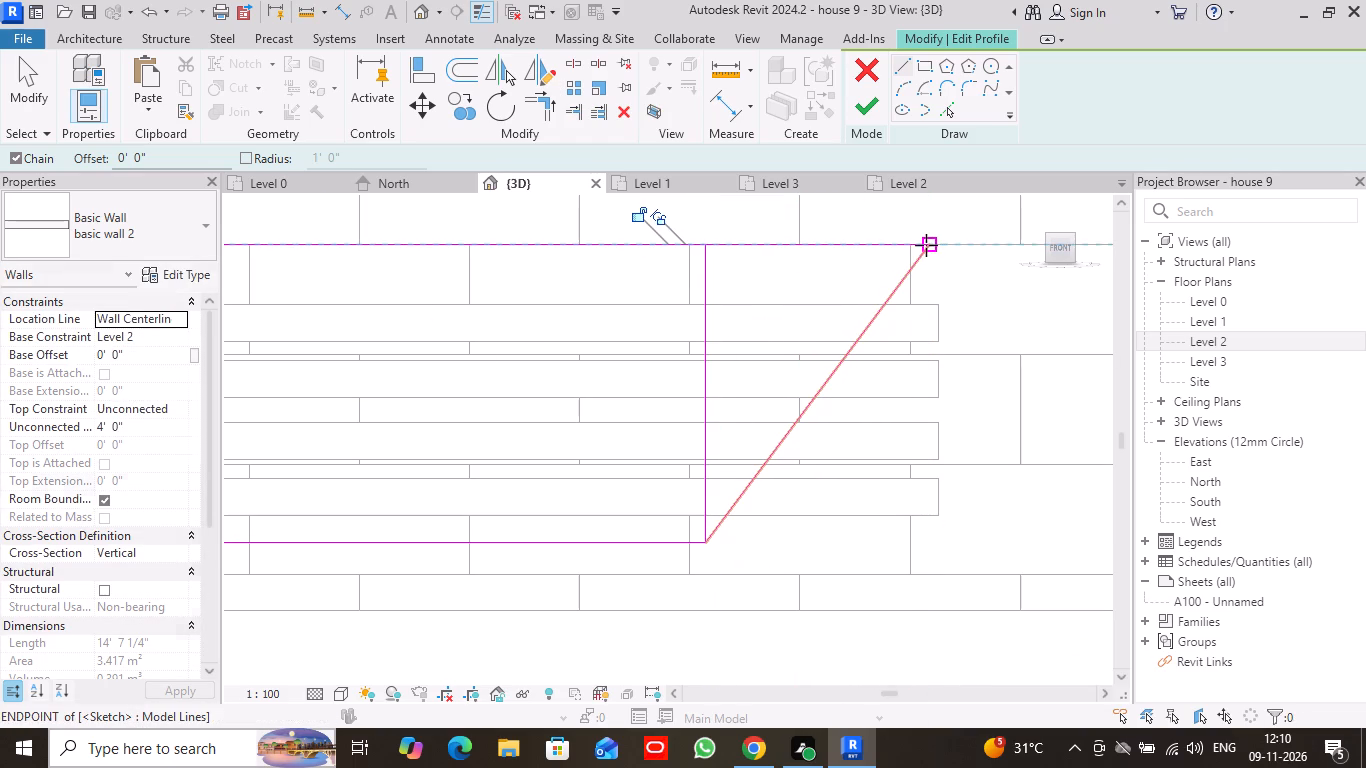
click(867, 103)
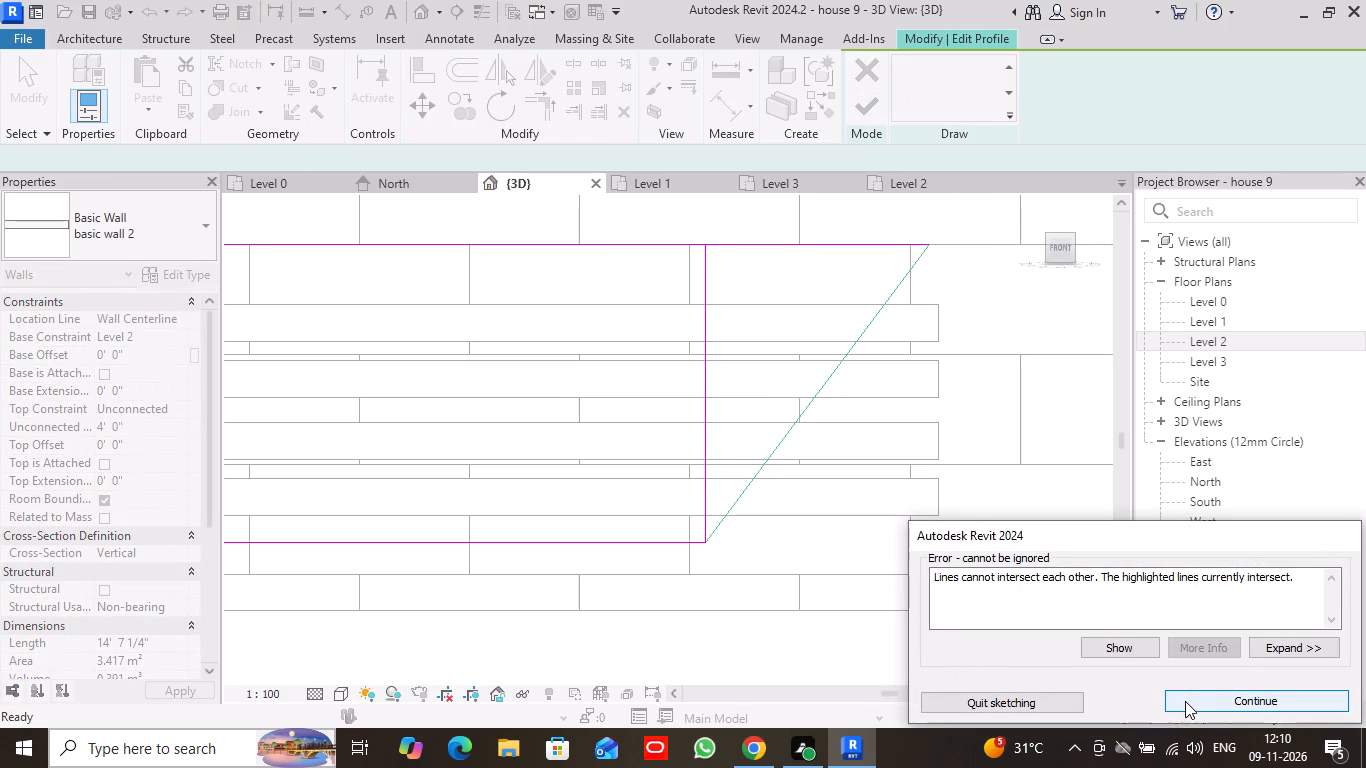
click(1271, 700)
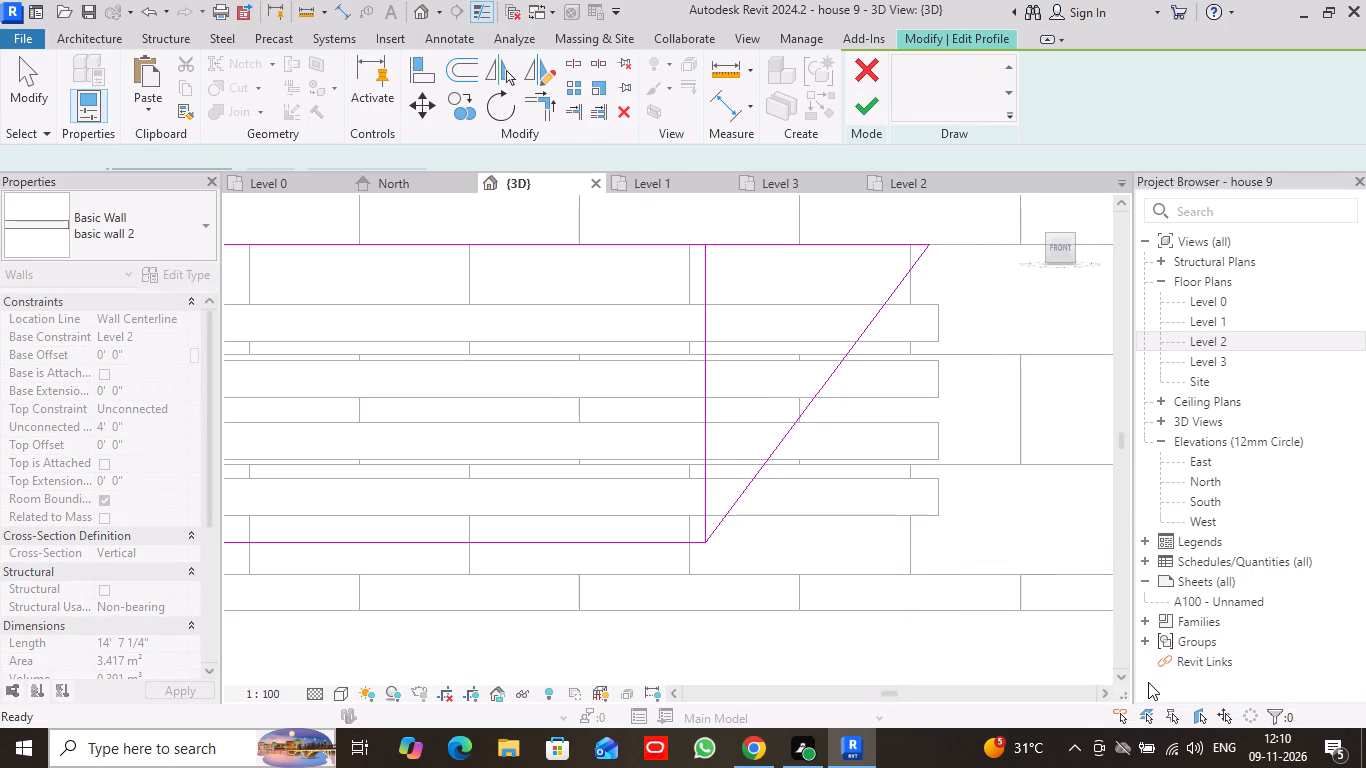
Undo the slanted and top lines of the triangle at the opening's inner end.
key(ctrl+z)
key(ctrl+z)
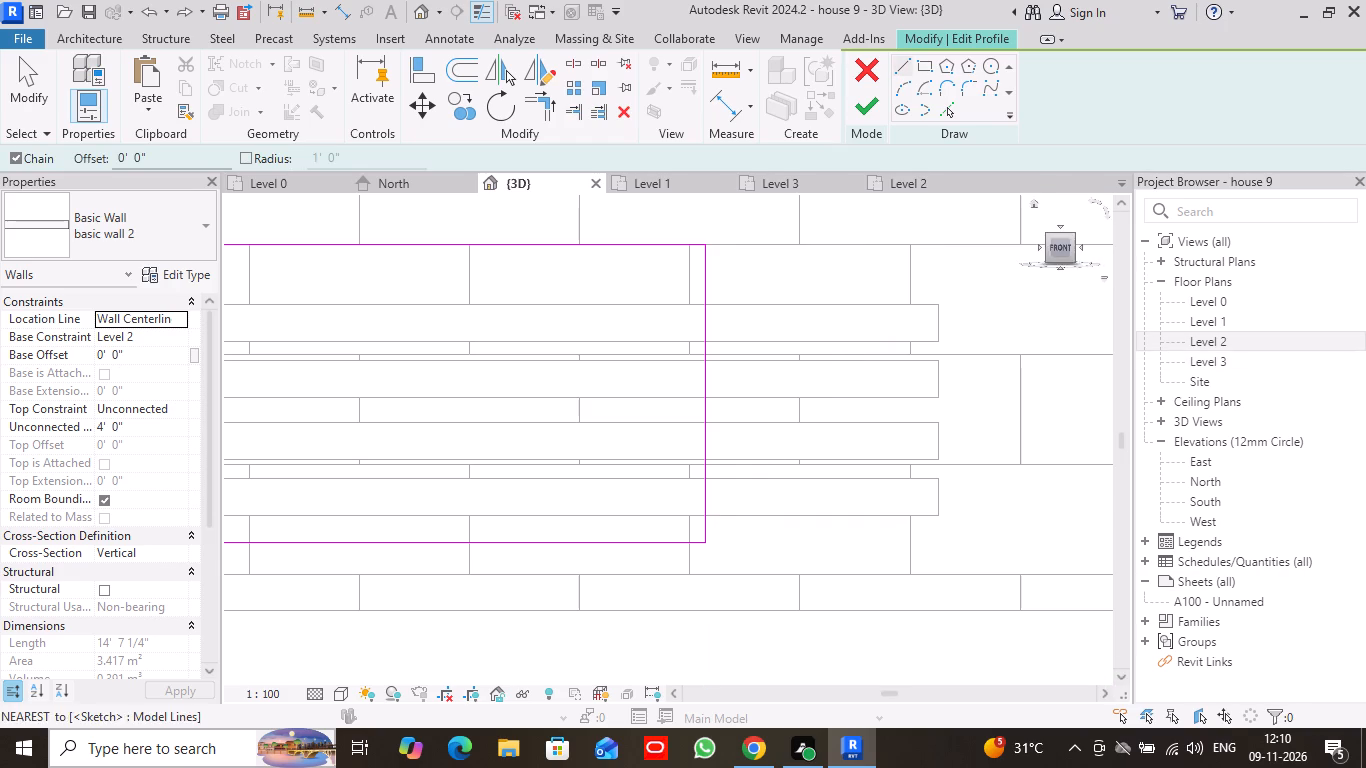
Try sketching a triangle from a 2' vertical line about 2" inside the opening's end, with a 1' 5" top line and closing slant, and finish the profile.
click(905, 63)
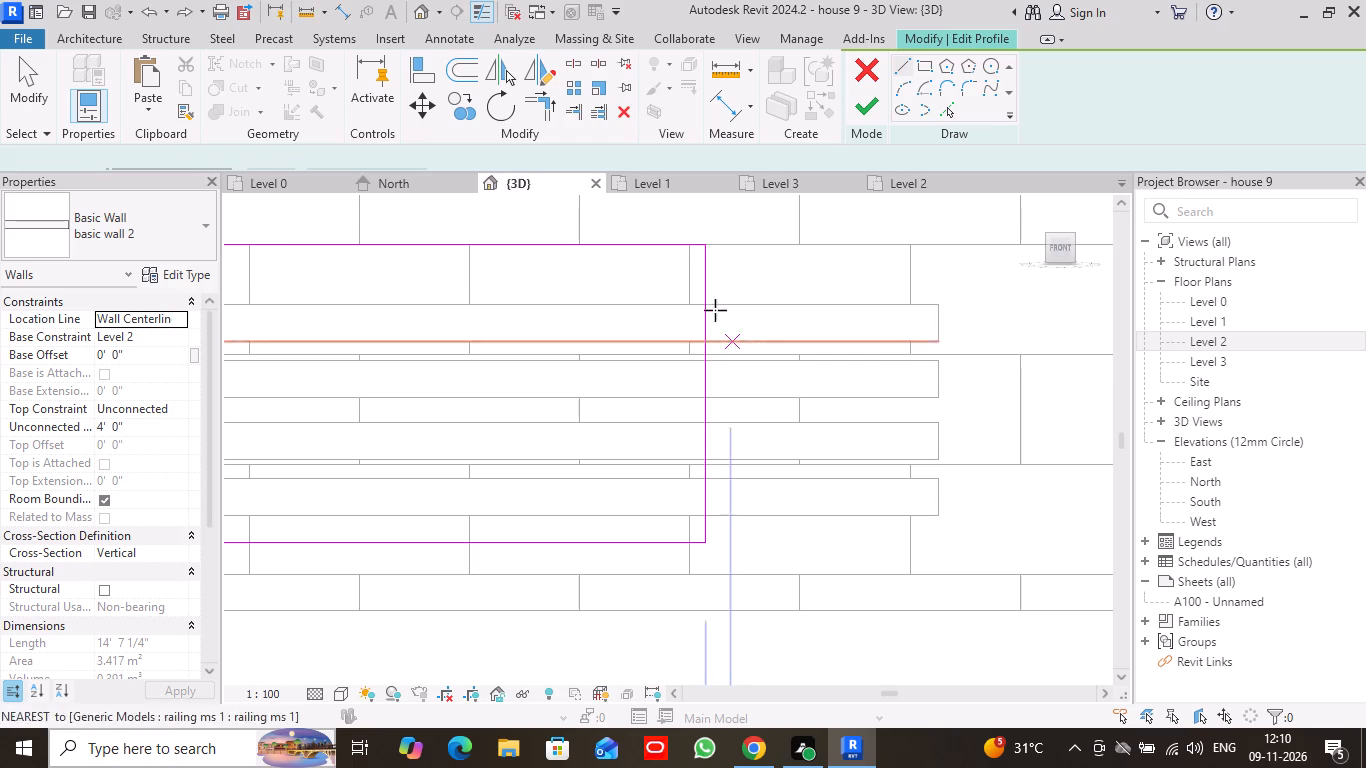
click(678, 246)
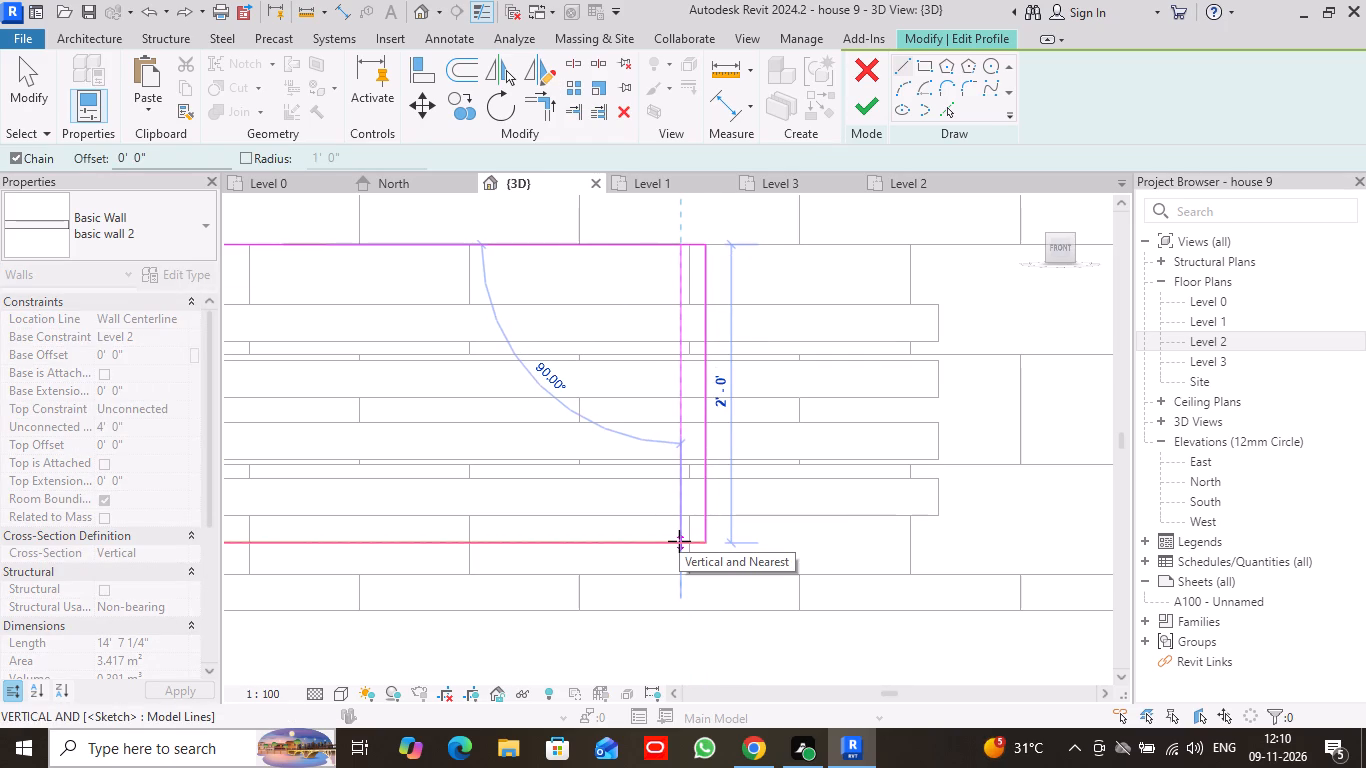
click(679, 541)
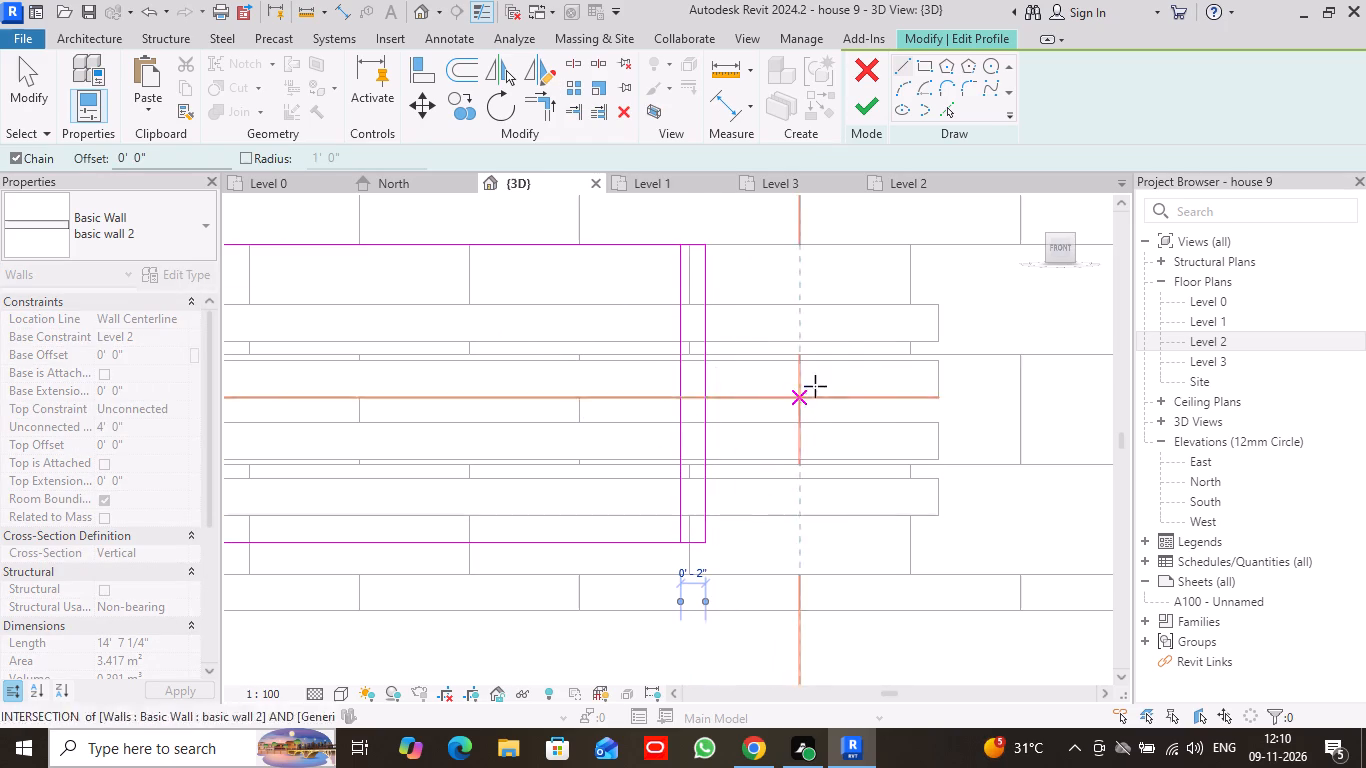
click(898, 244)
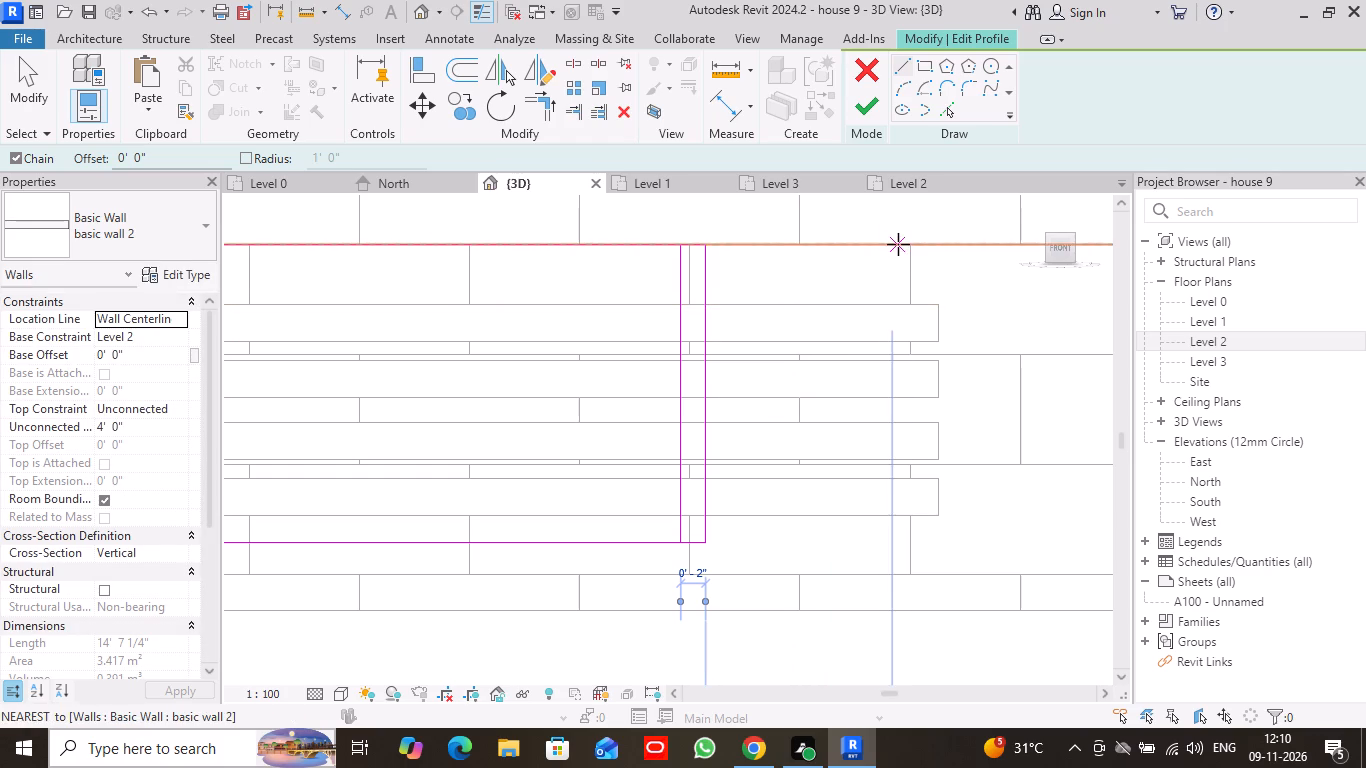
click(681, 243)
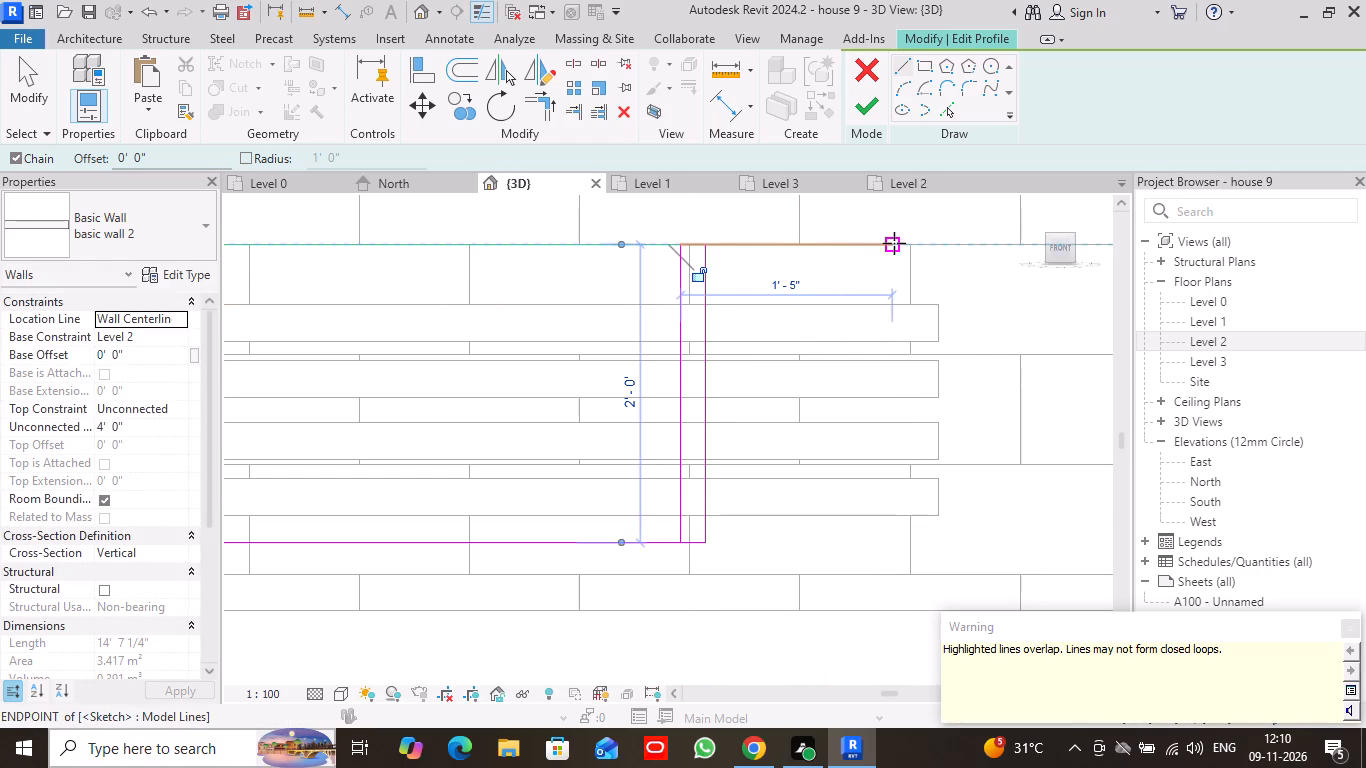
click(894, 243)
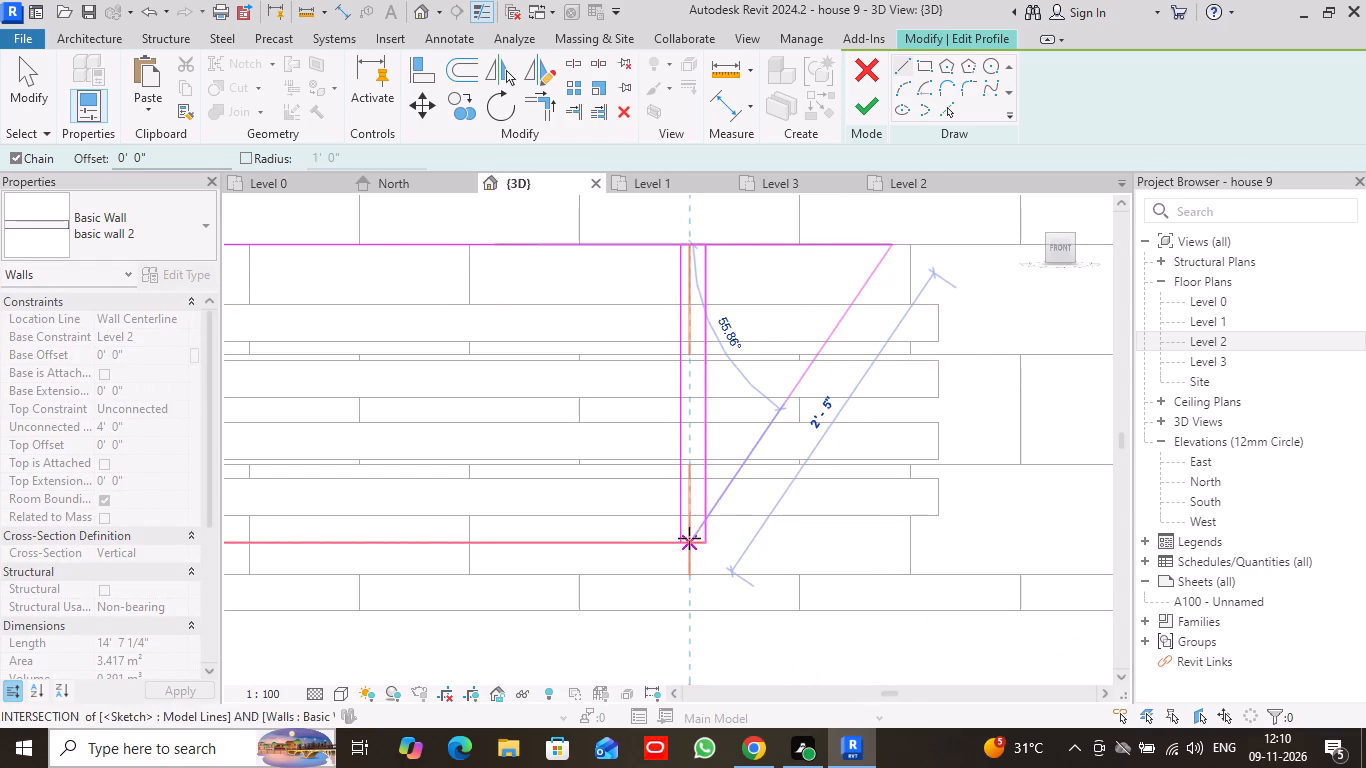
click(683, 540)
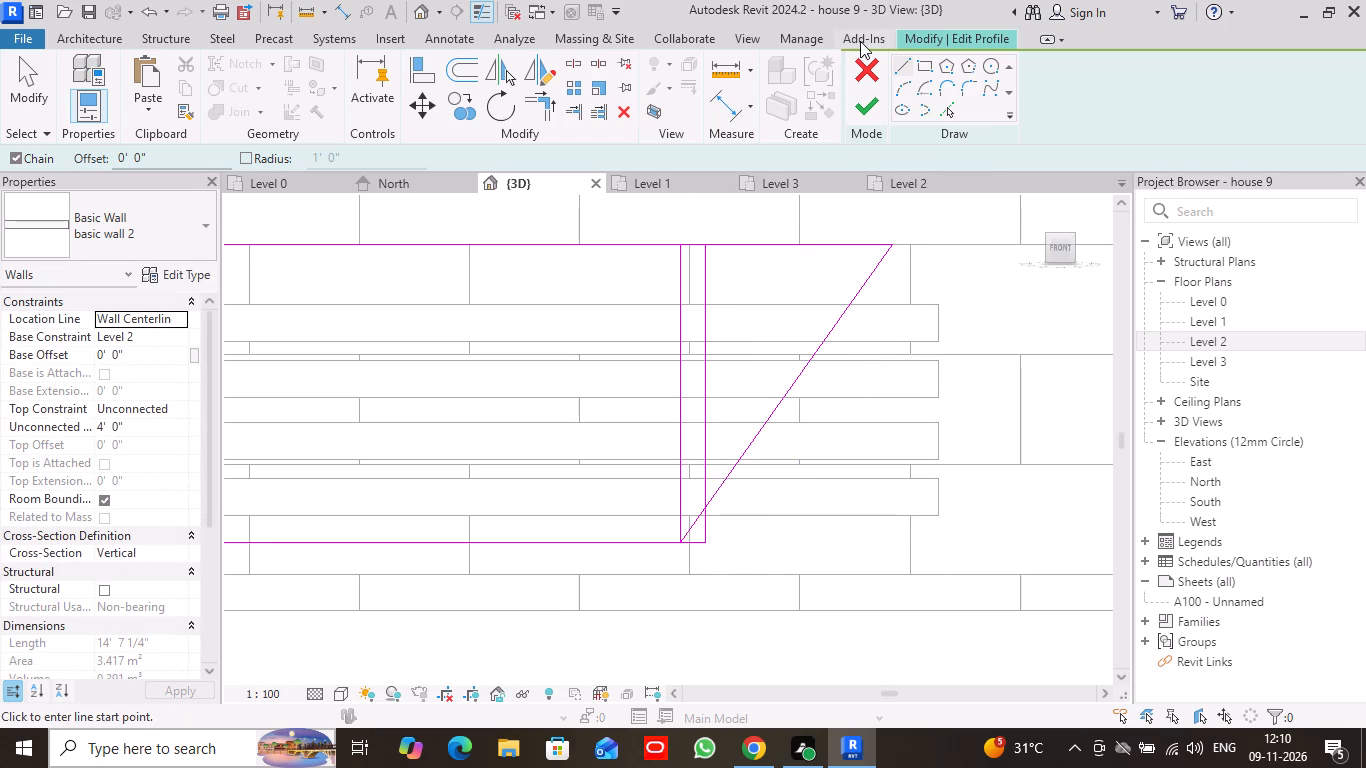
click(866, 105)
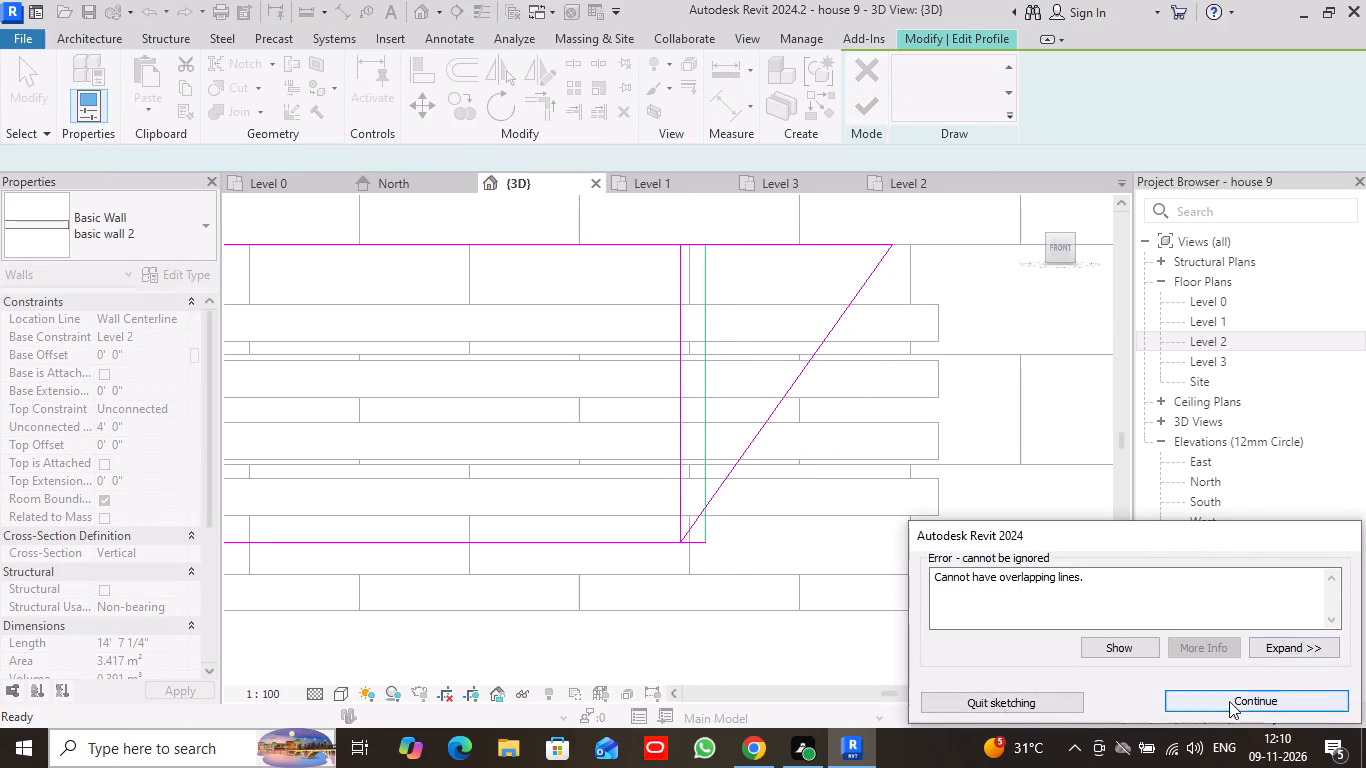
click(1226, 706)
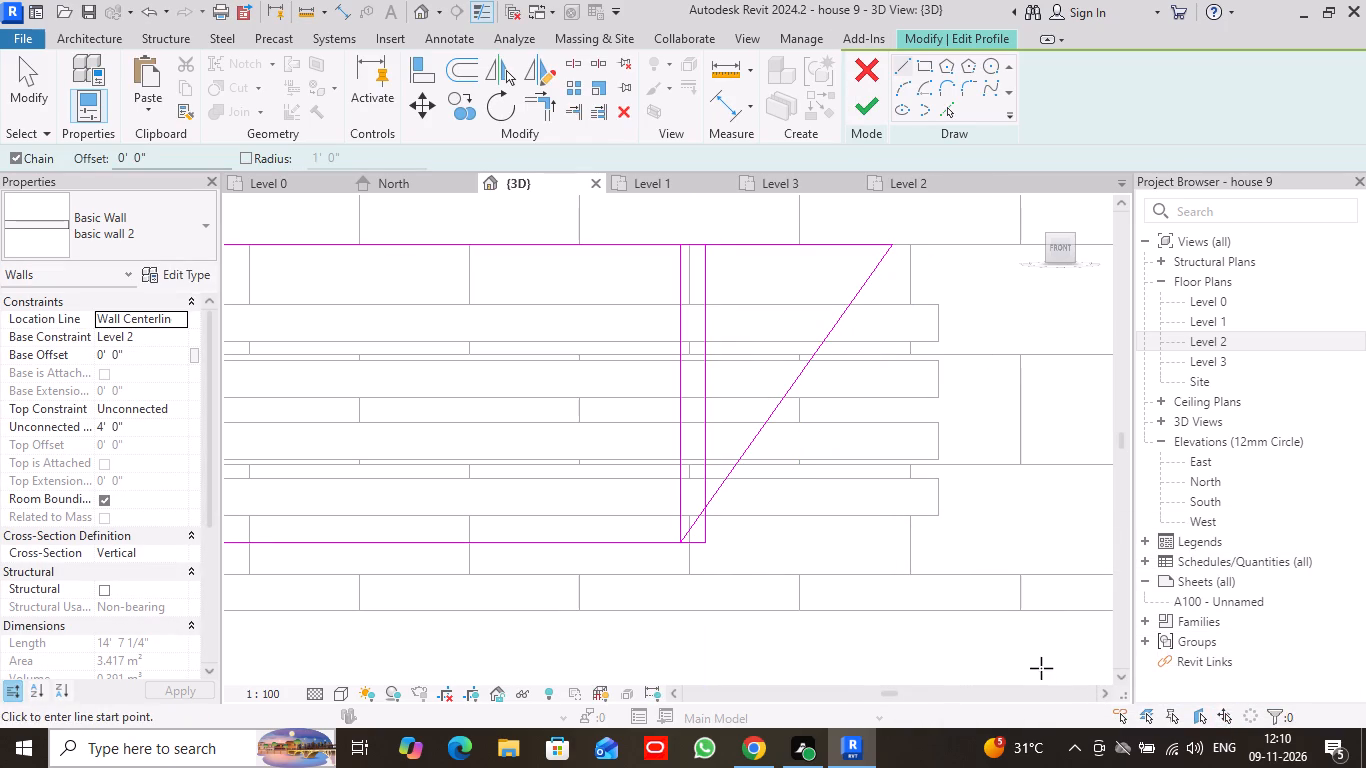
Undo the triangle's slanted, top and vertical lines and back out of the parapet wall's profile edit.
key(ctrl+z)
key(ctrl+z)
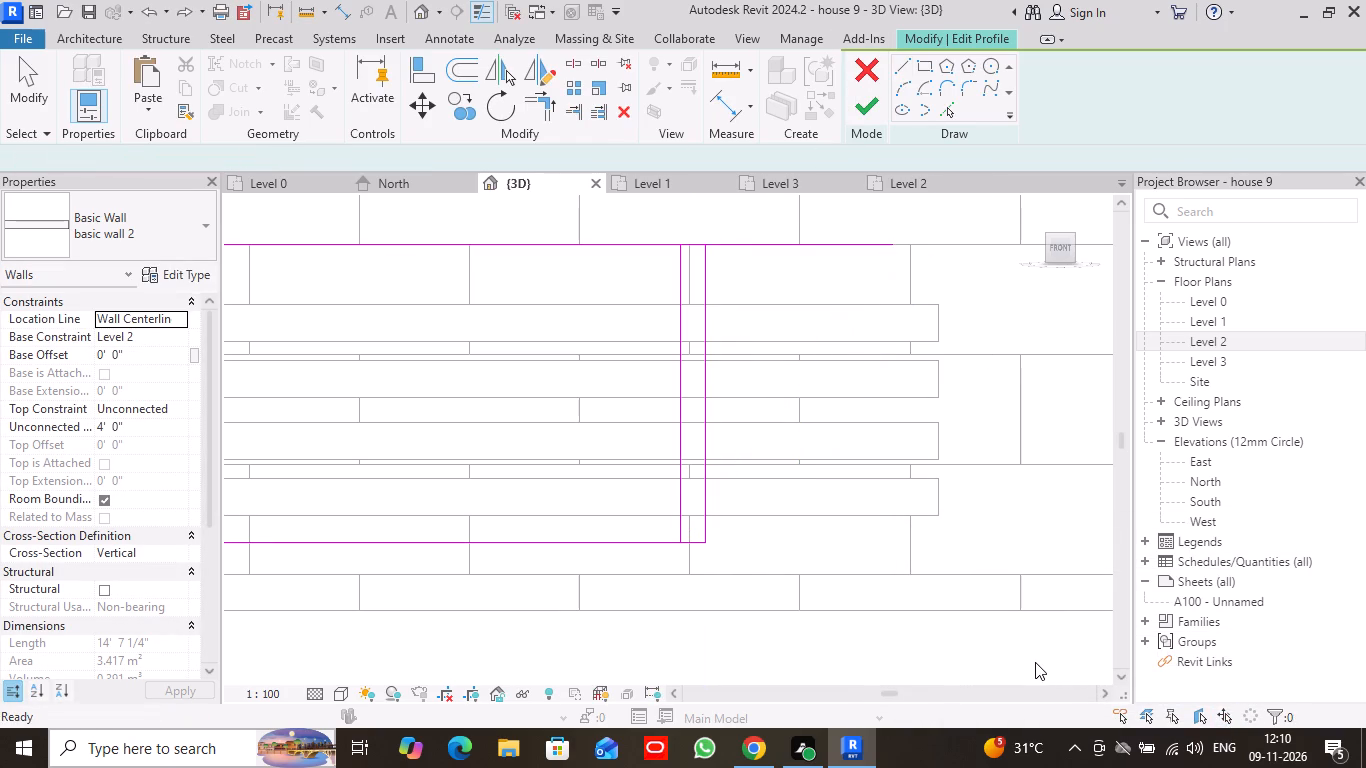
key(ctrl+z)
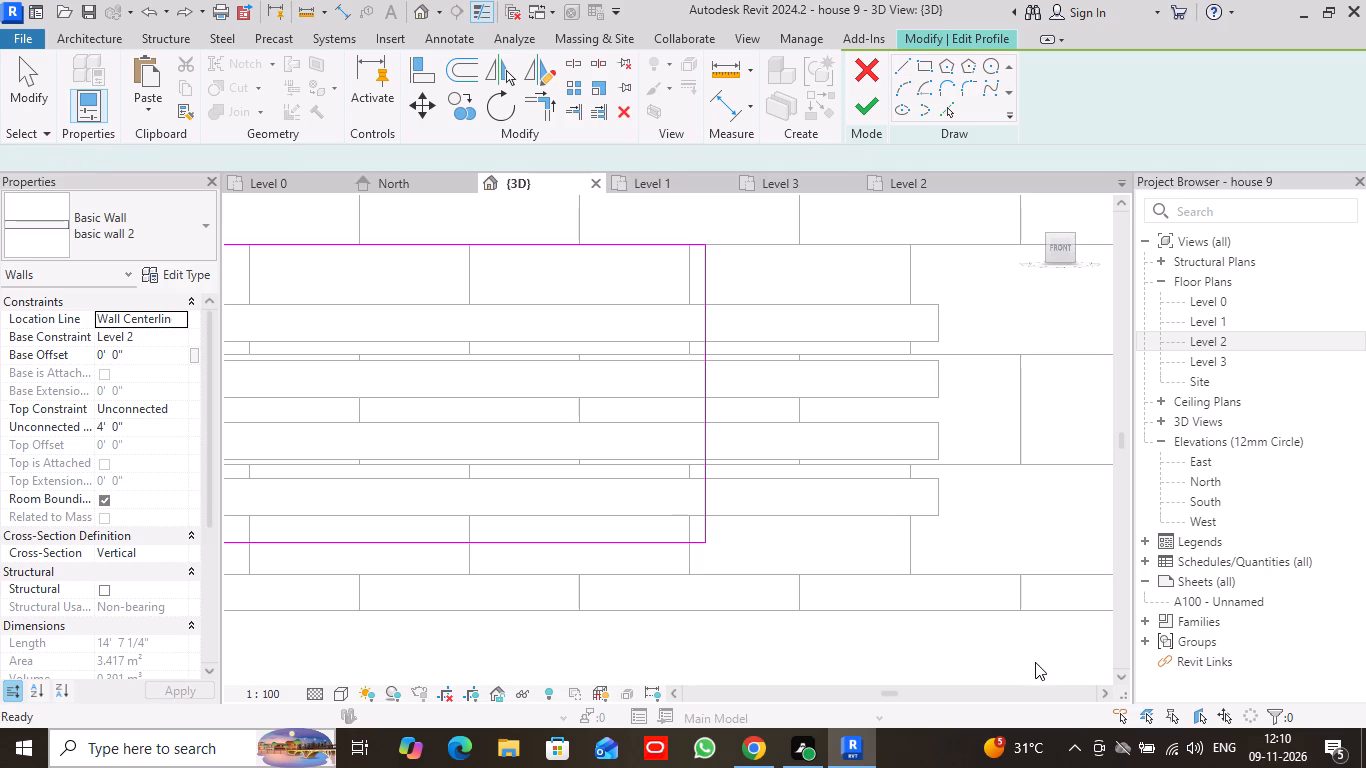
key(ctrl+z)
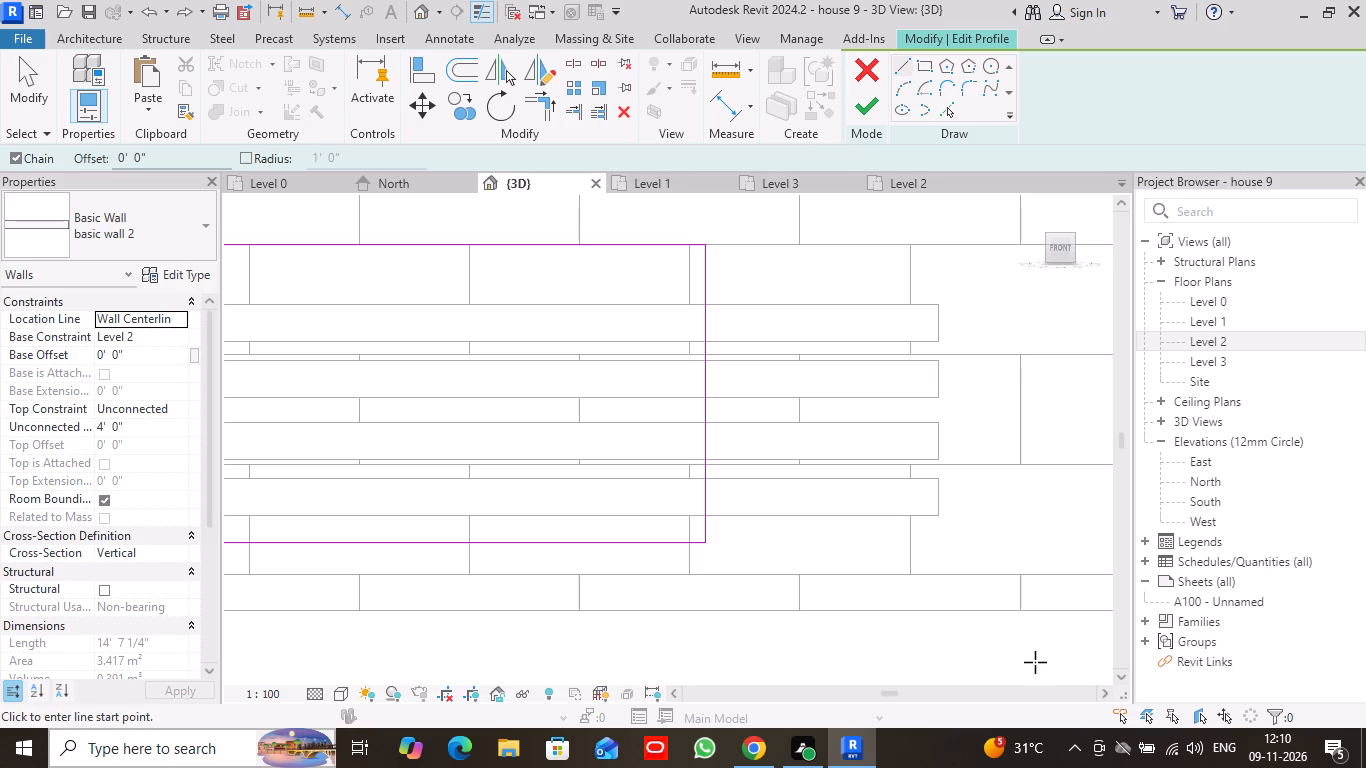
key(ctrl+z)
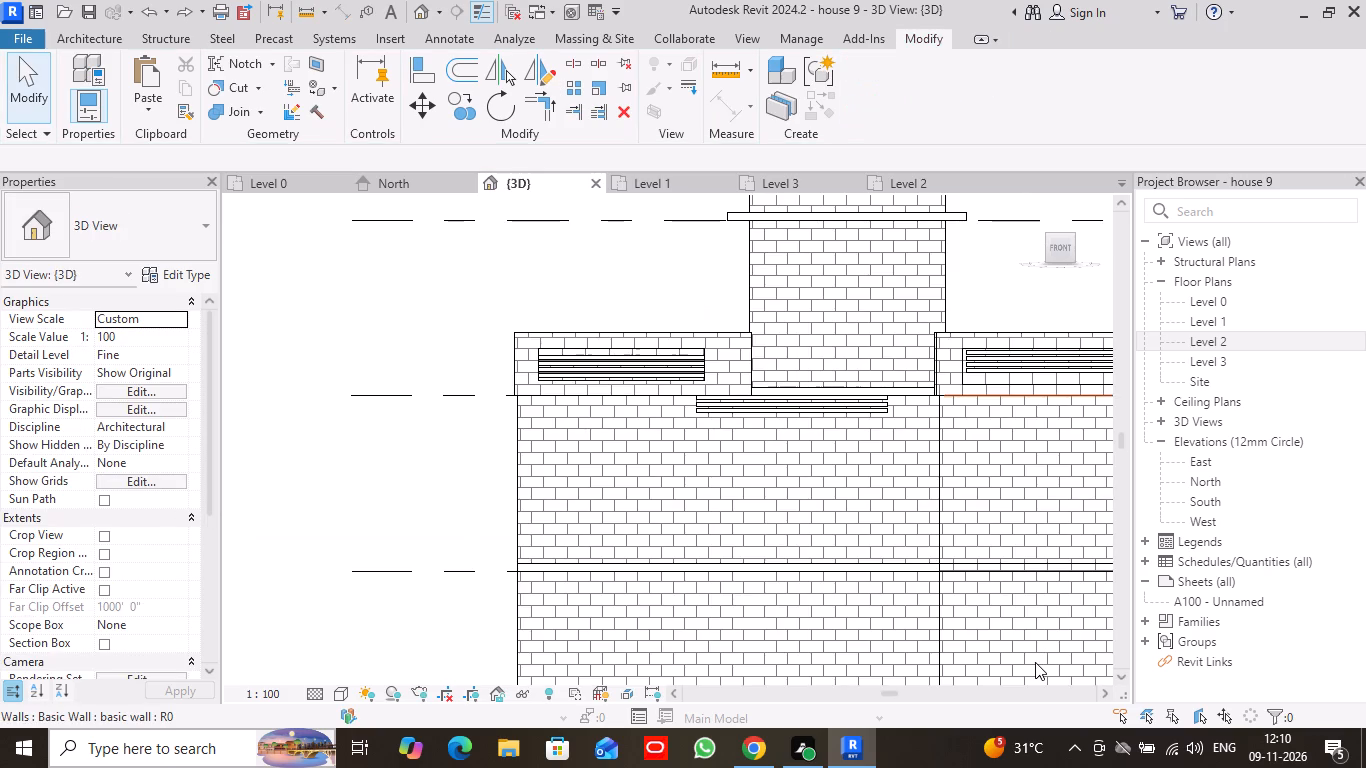
Delete the spare railing below the parapet, between the two front openings, in the front 3D view.
scroll(1035, 662, down, 2)
scroll(758, 553, up, 3)
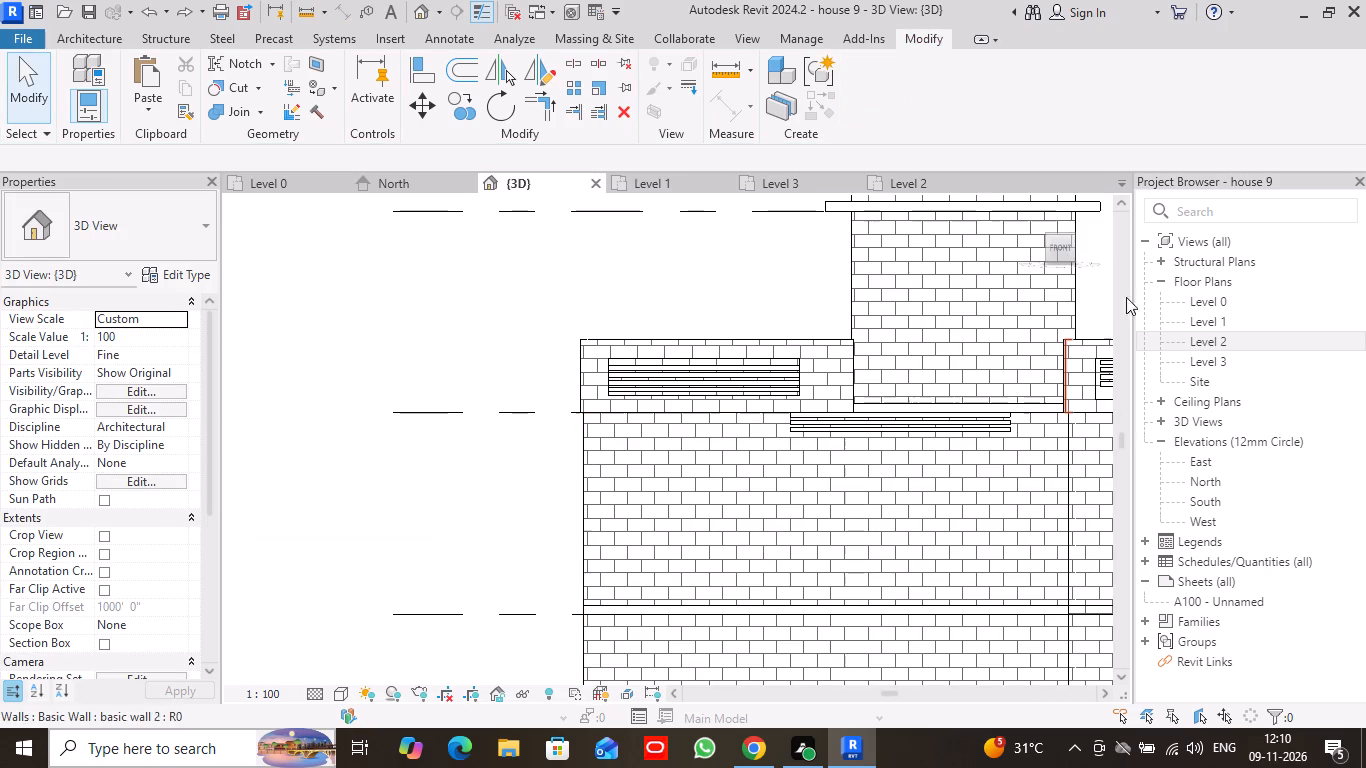
click(1061, 247)
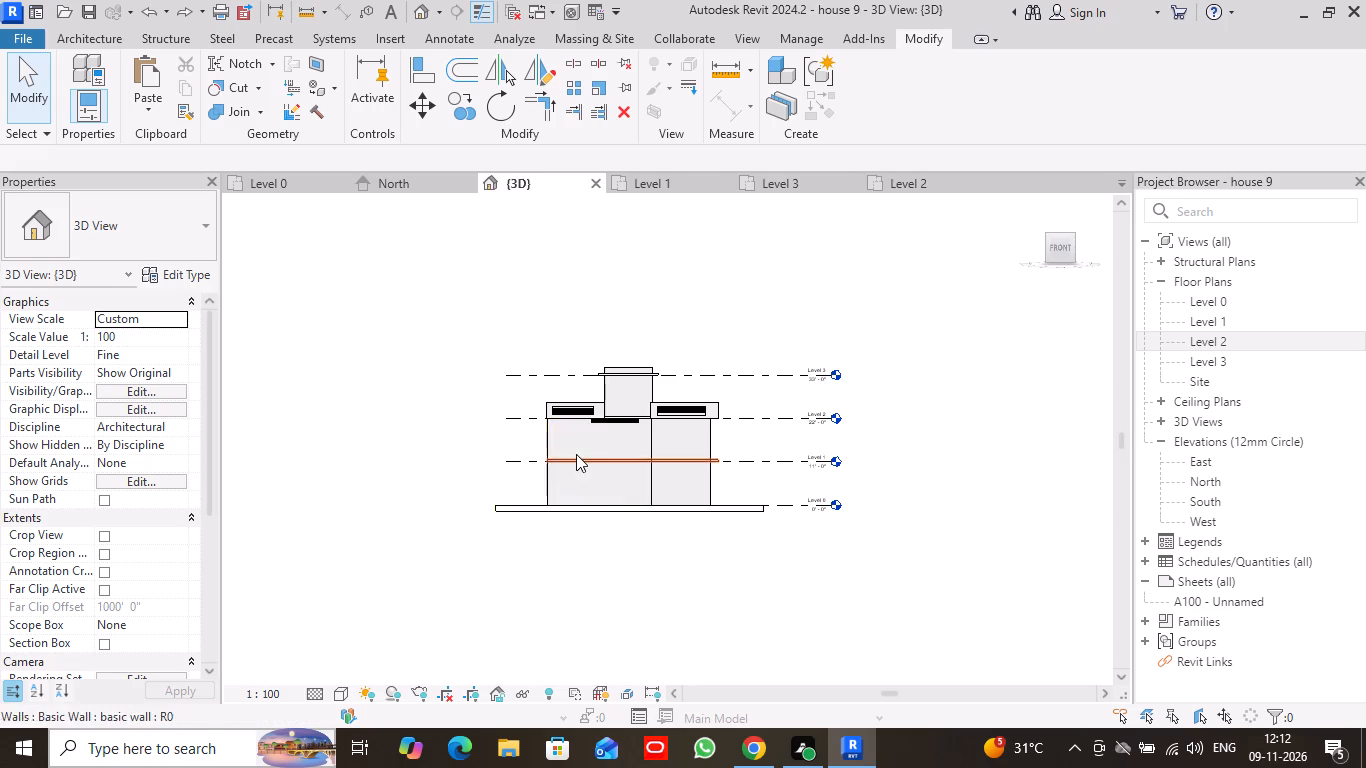
scroll(579, 449, up, 10)
scroll(660, 396, up, 4)
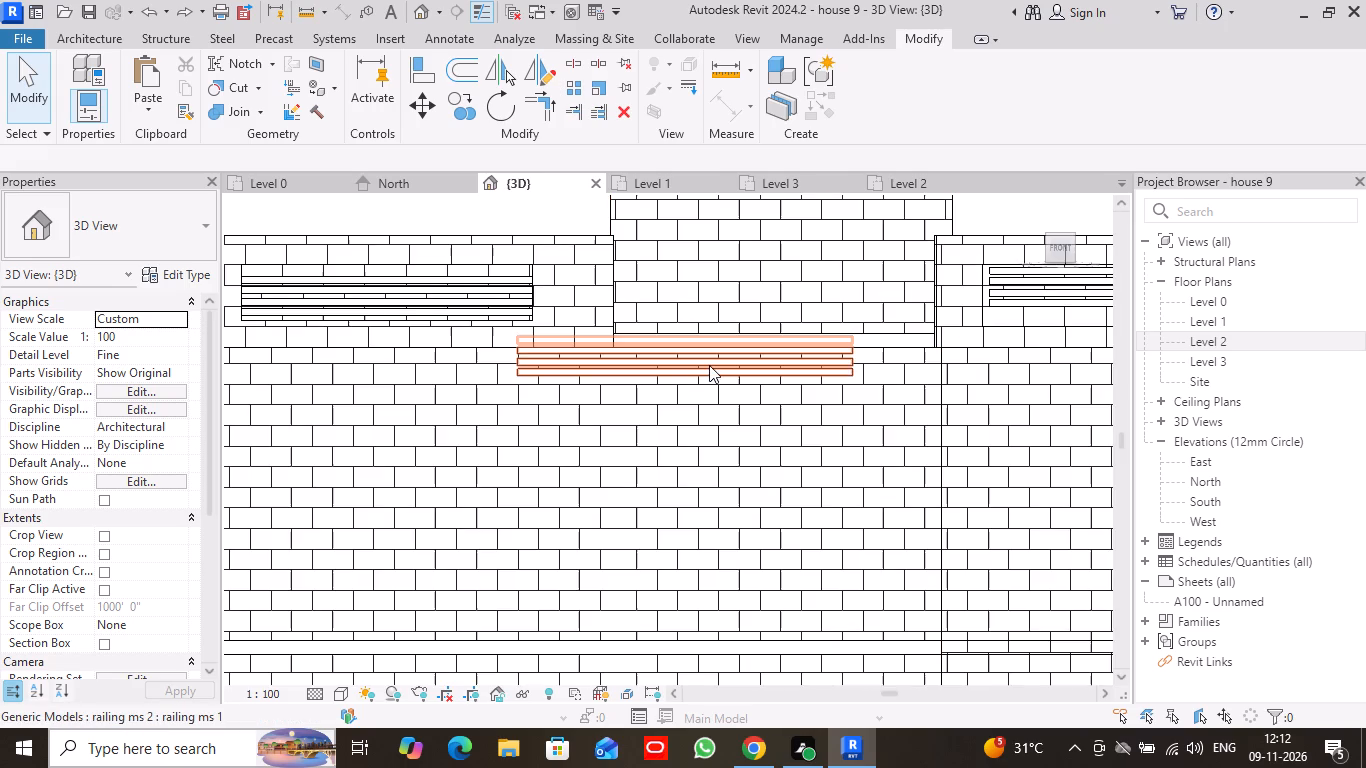
click(709, 365)
right_click(709, 365)
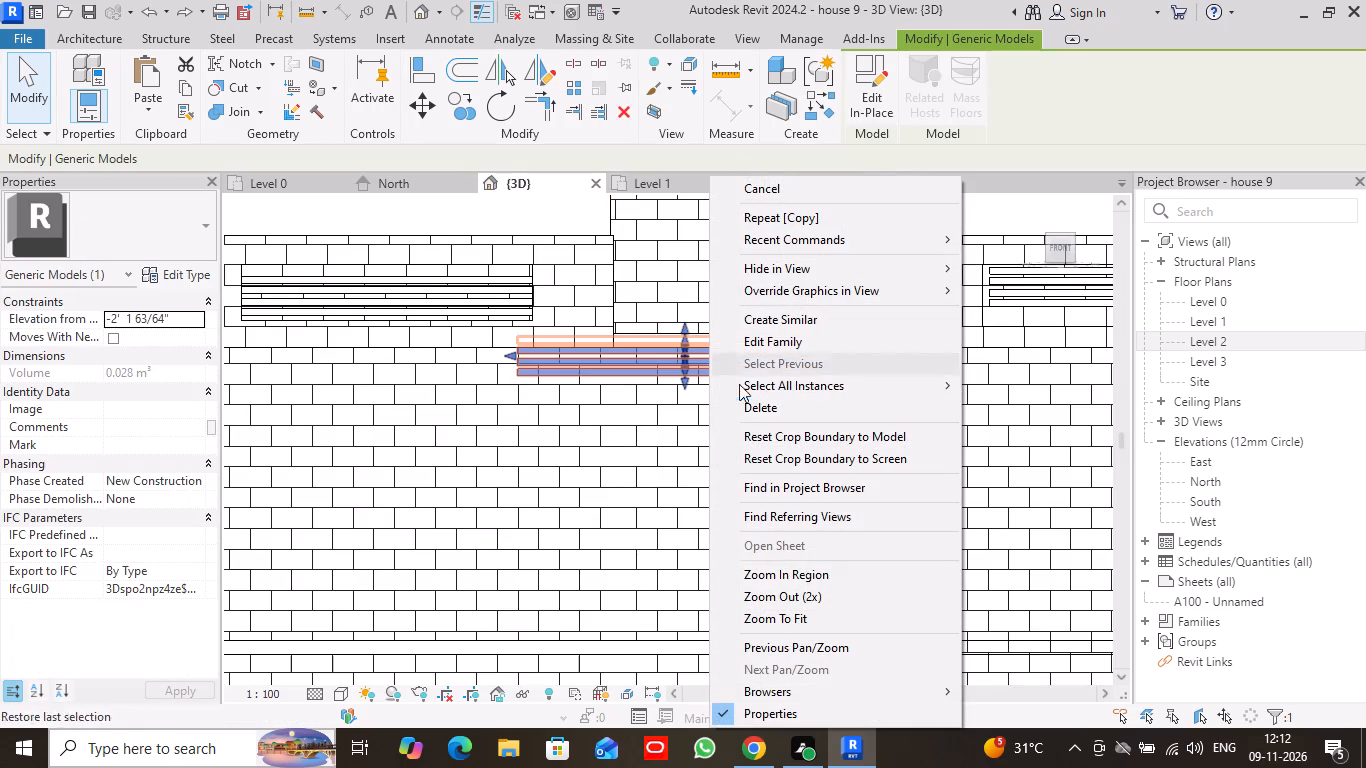
click(777, 412)
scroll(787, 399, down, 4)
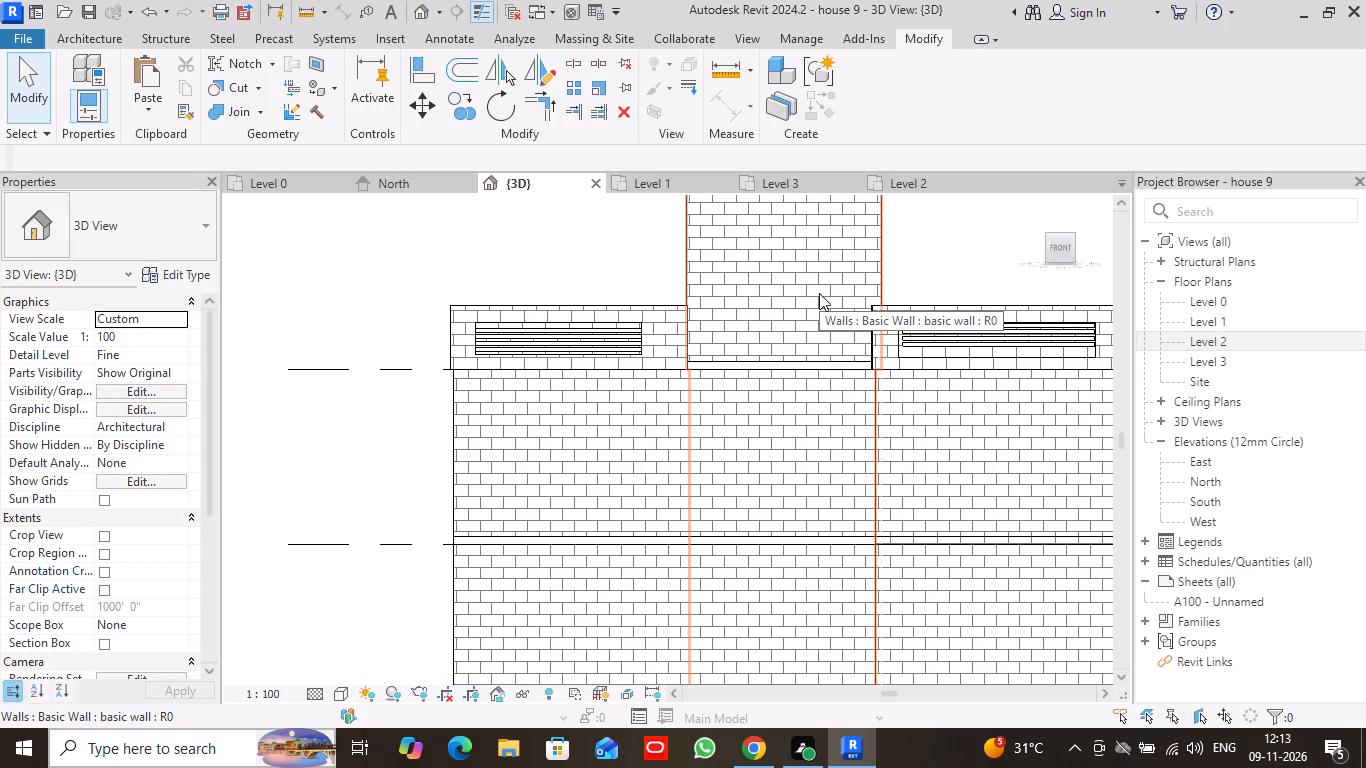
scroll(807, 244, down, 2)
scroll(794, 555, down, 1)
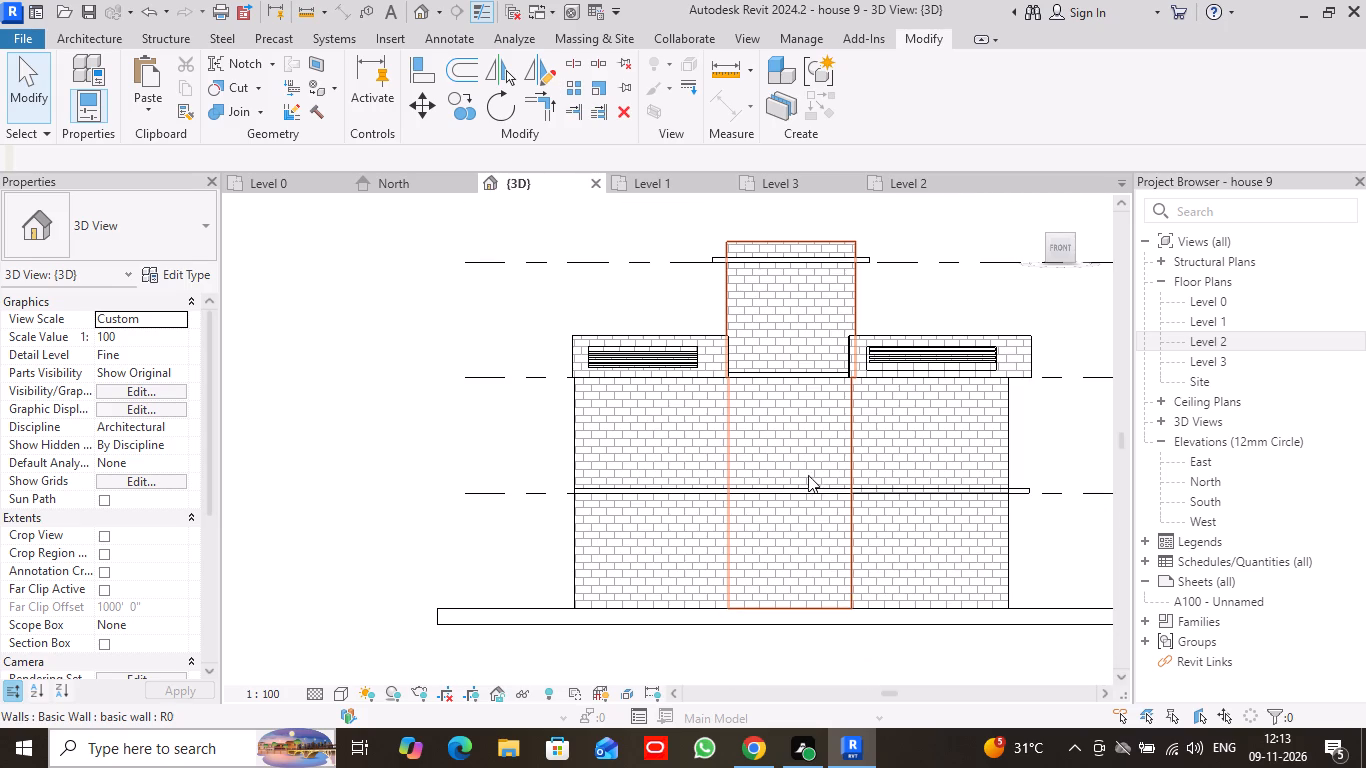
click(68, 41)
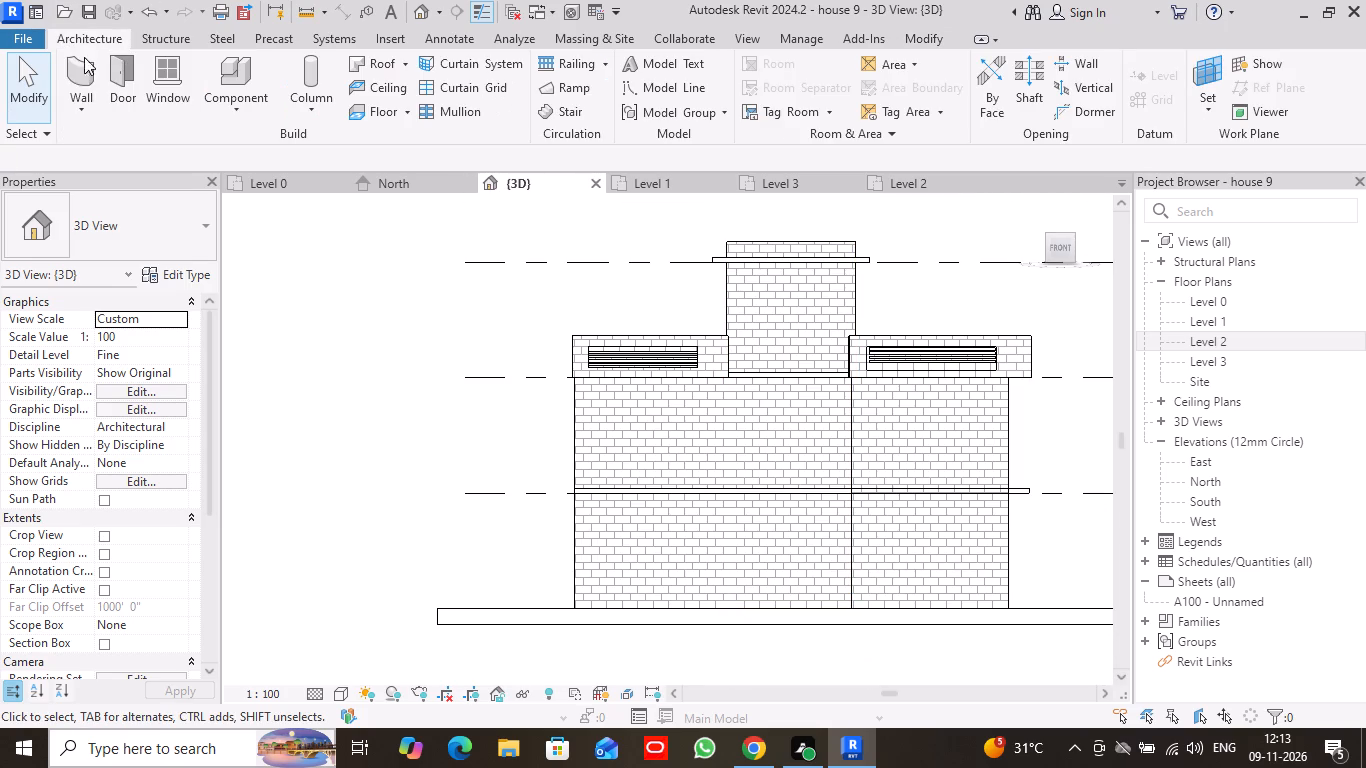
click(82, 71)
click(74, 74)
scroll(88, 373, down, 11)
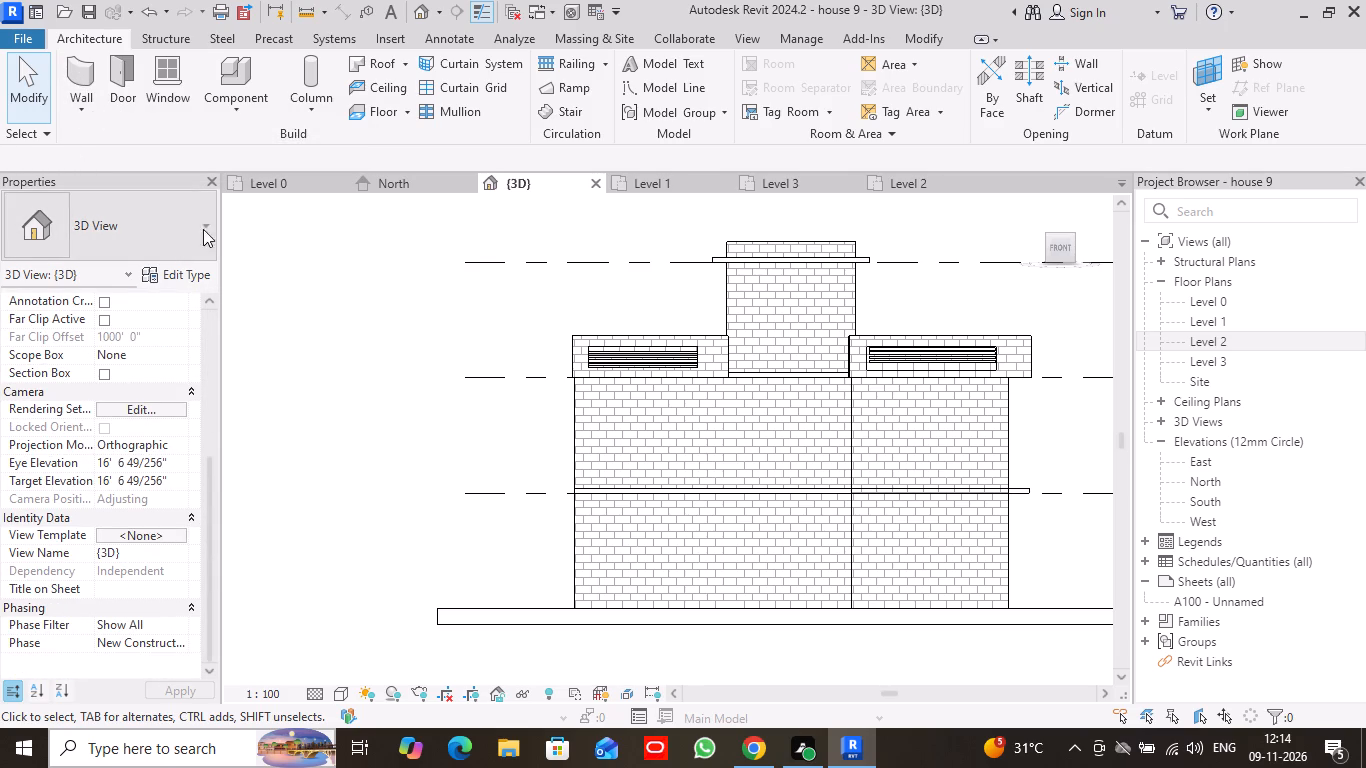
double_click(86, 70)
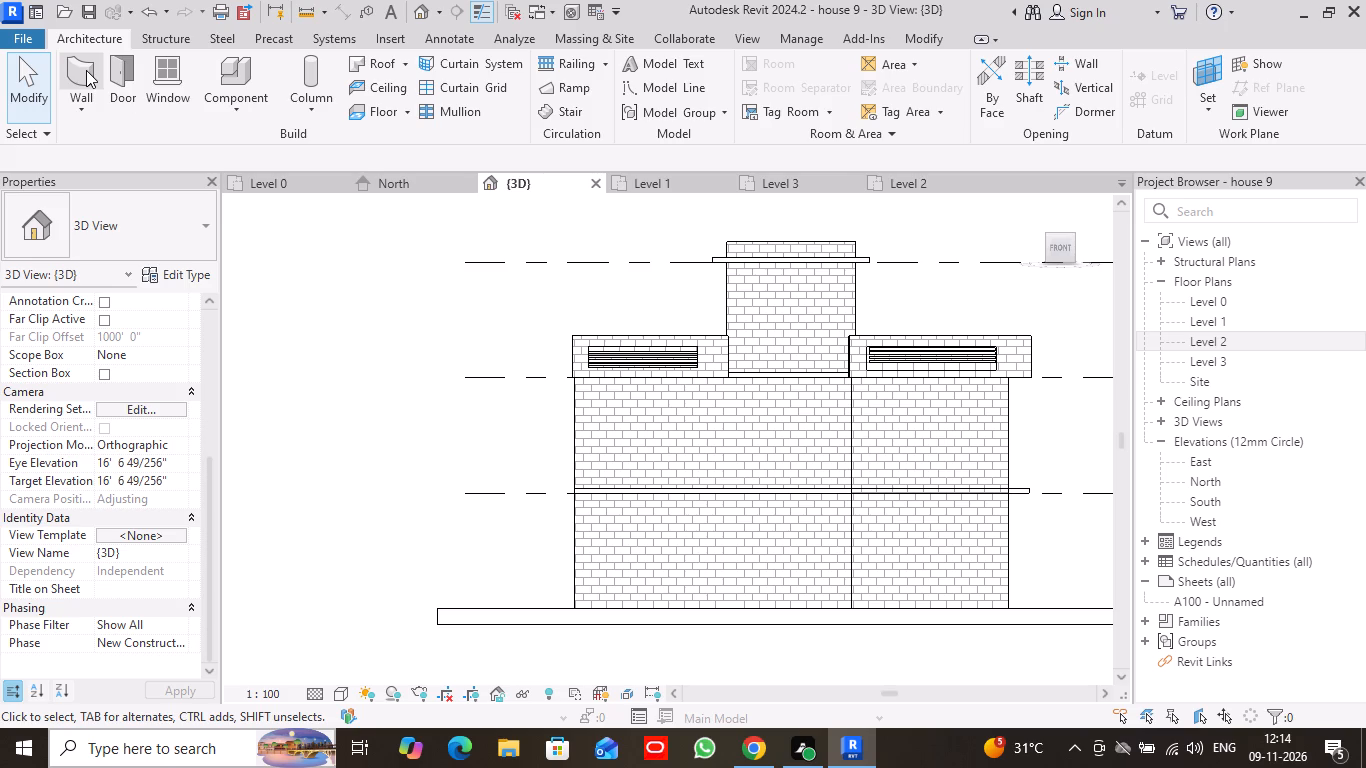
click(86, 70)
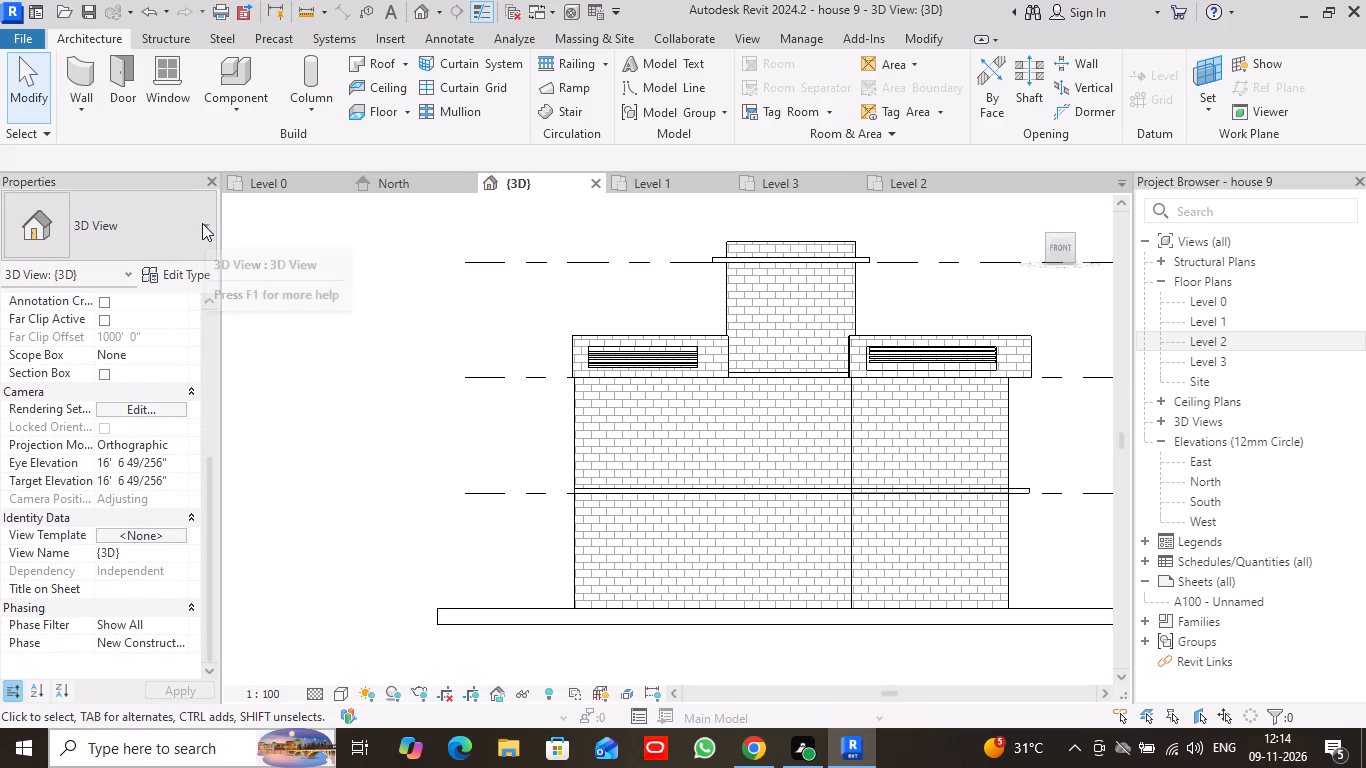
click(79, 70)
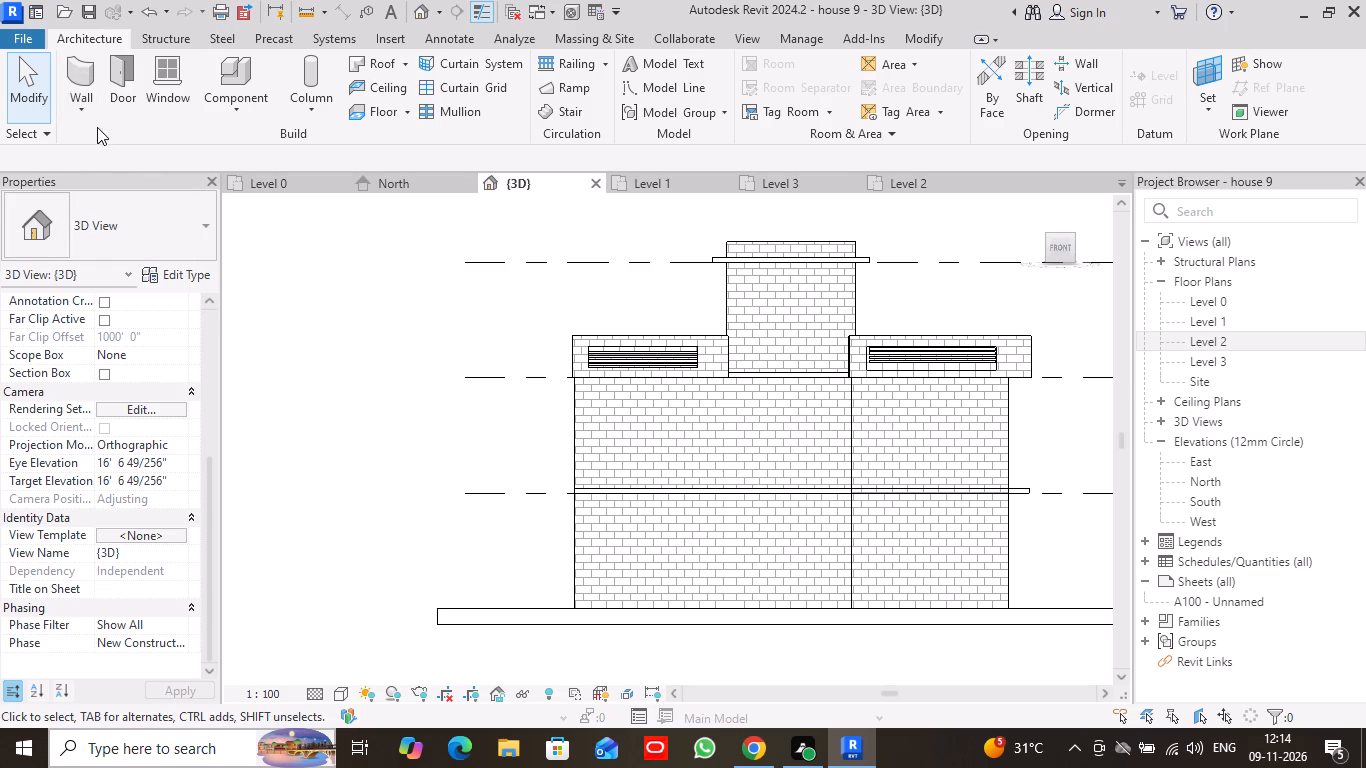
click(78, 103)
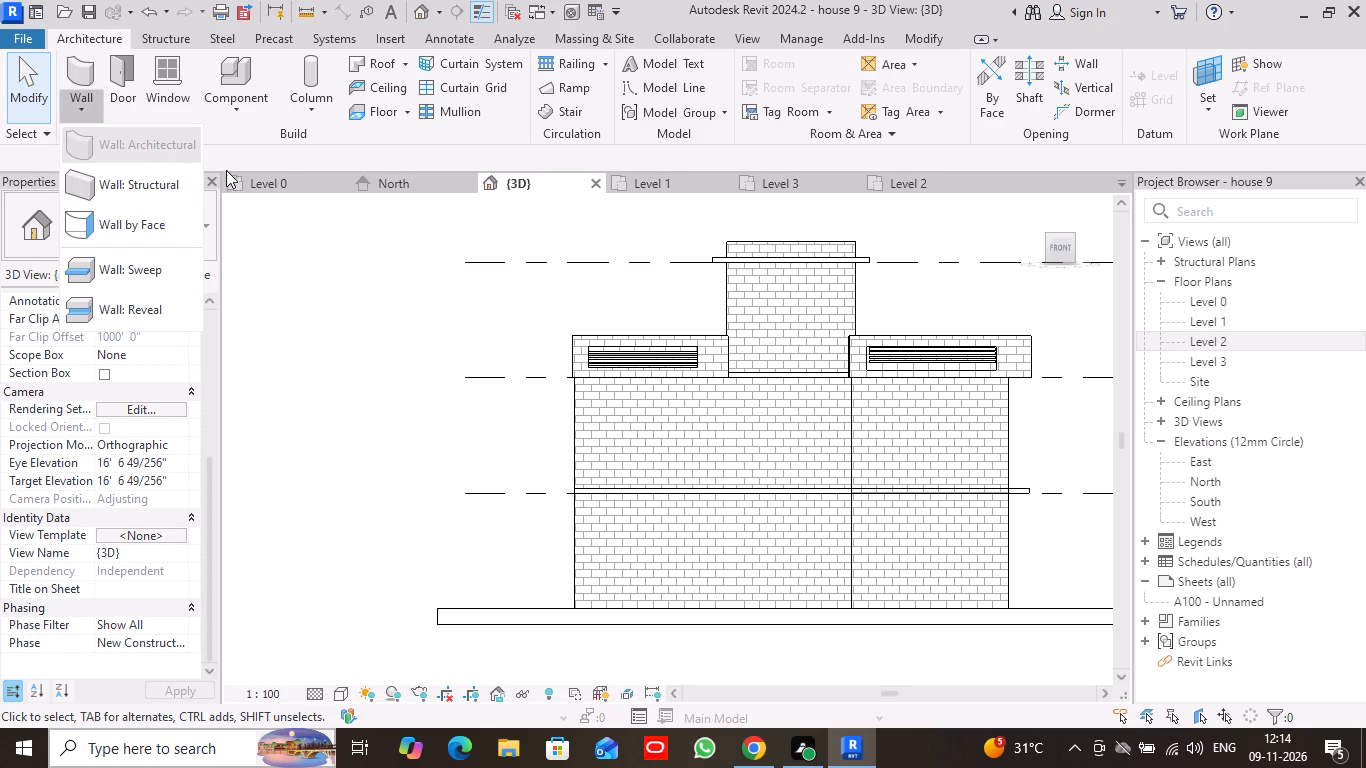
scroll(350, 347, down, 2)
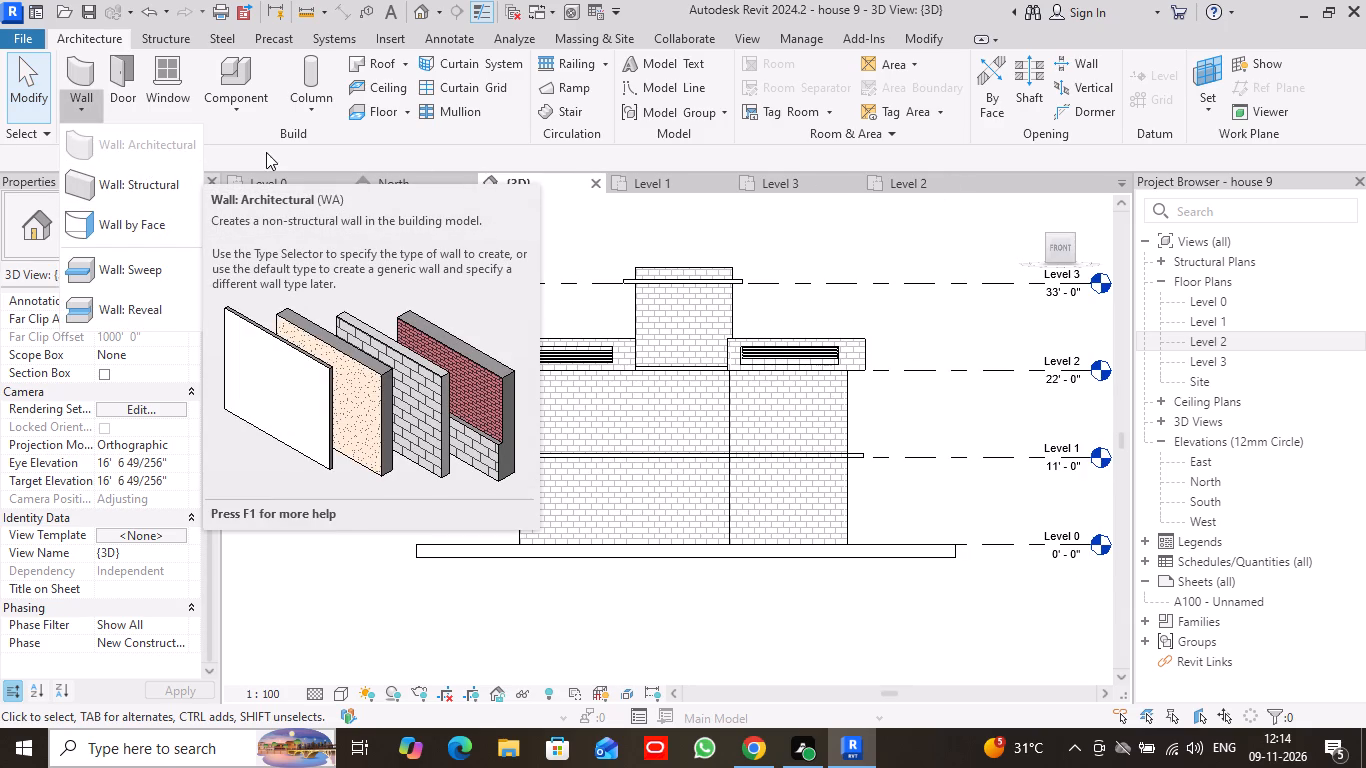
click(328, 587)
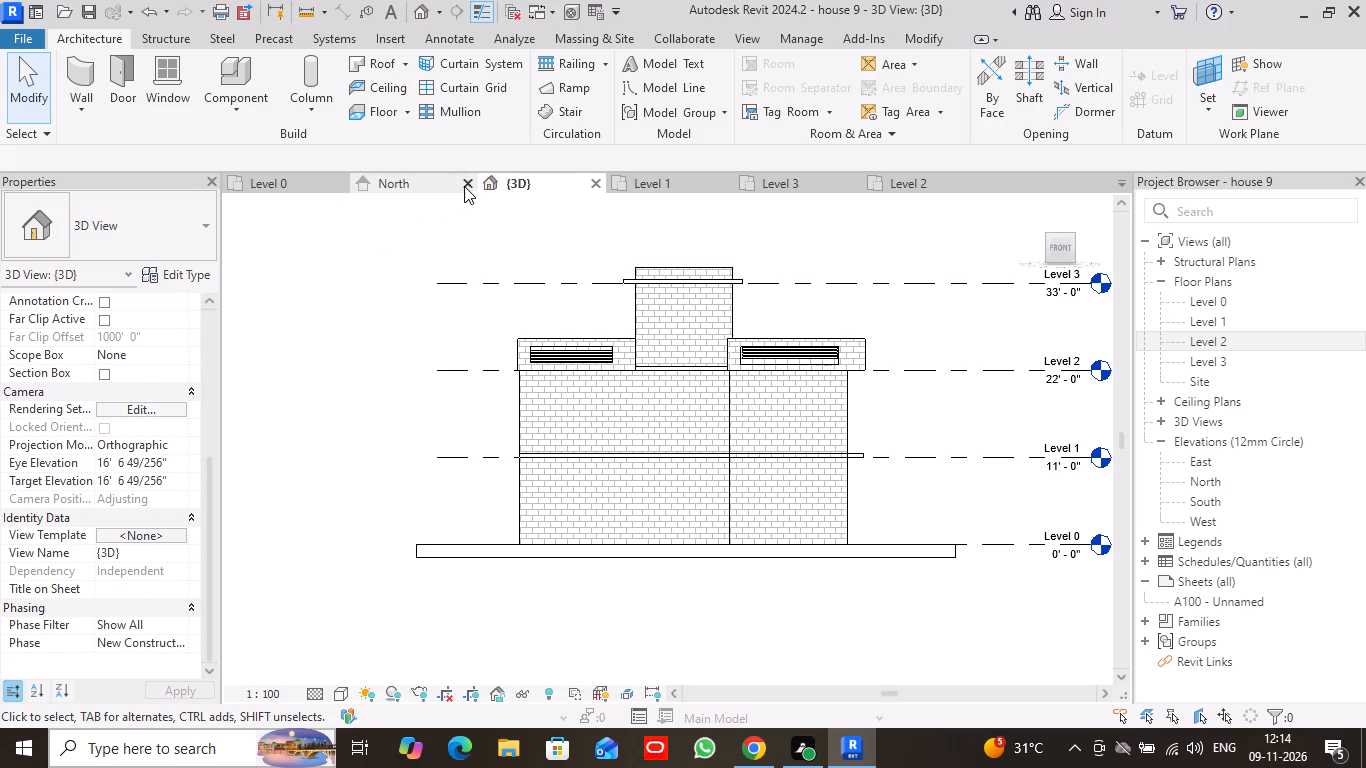
Close the Level 1 view.
click(723, 181)
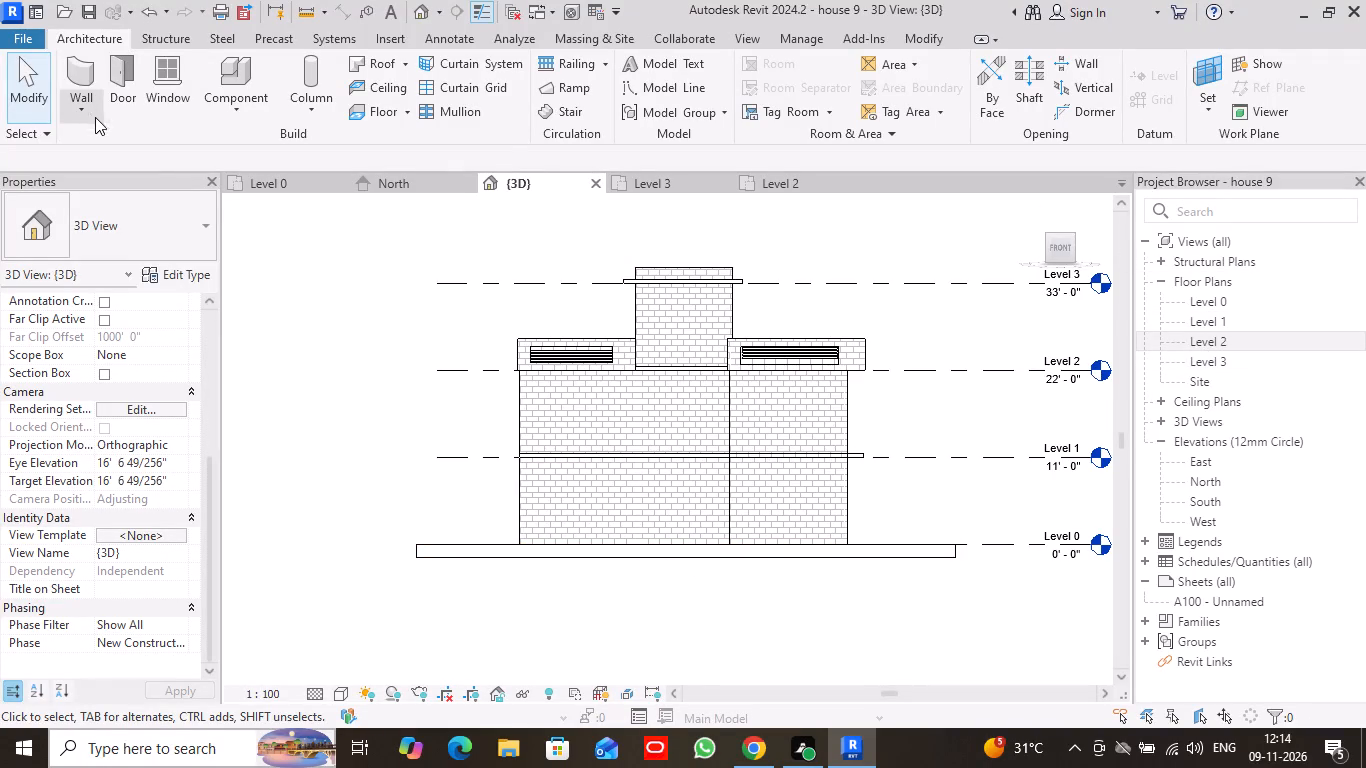
Open the Level 0 floor plan.
double_click(1219, 307)
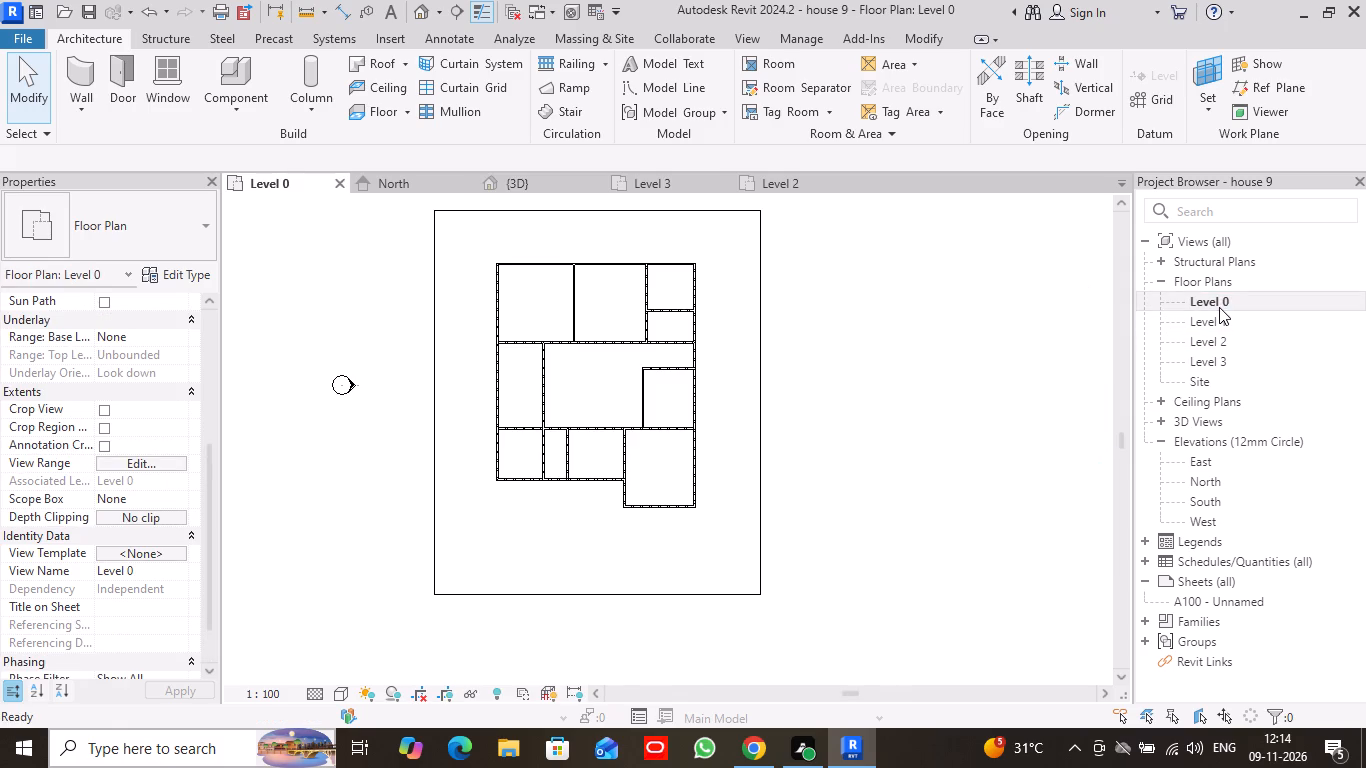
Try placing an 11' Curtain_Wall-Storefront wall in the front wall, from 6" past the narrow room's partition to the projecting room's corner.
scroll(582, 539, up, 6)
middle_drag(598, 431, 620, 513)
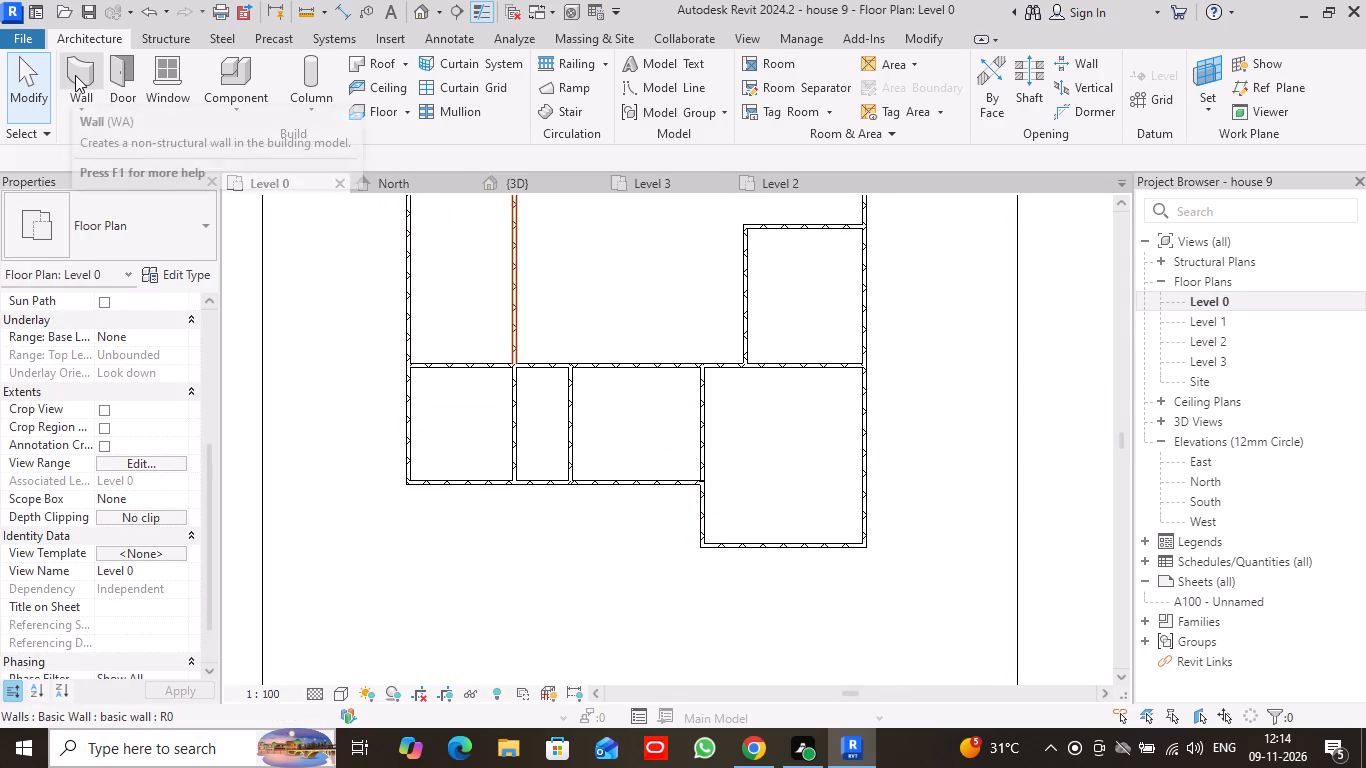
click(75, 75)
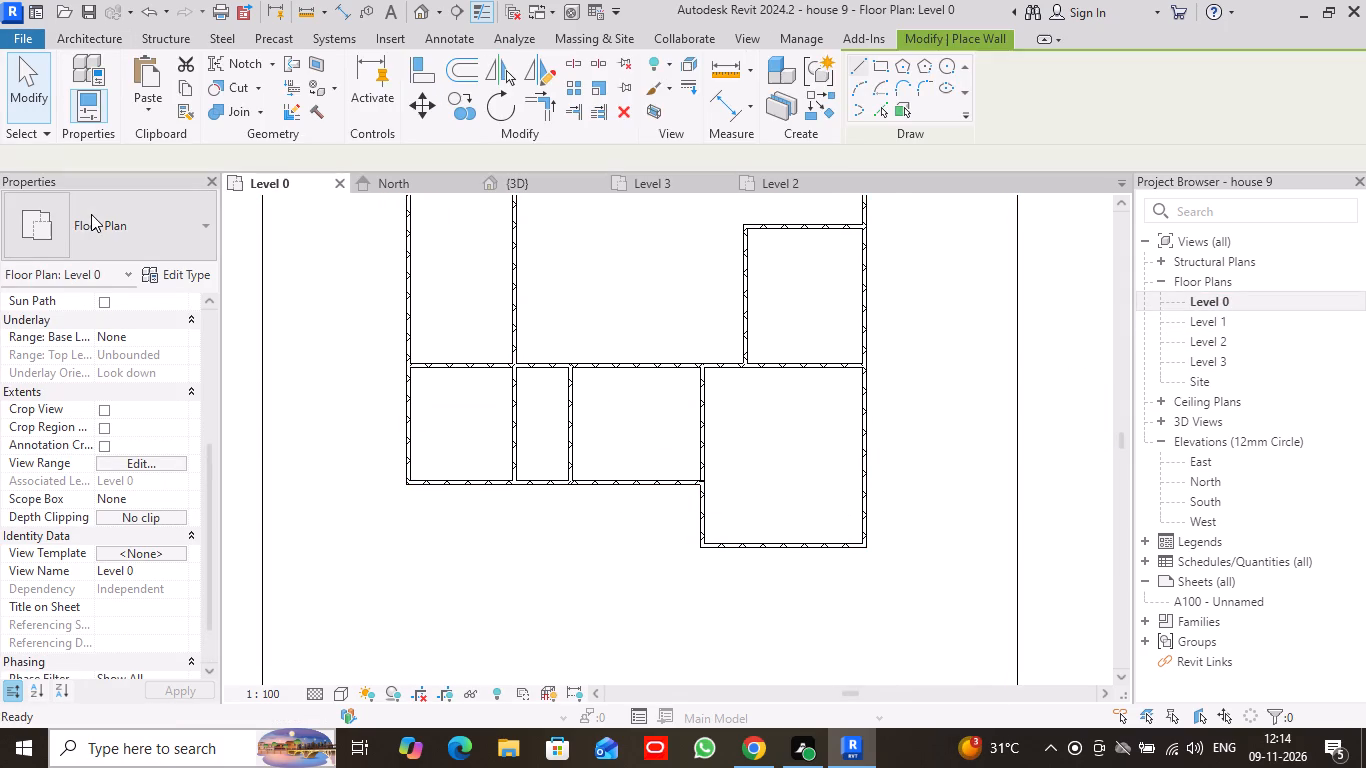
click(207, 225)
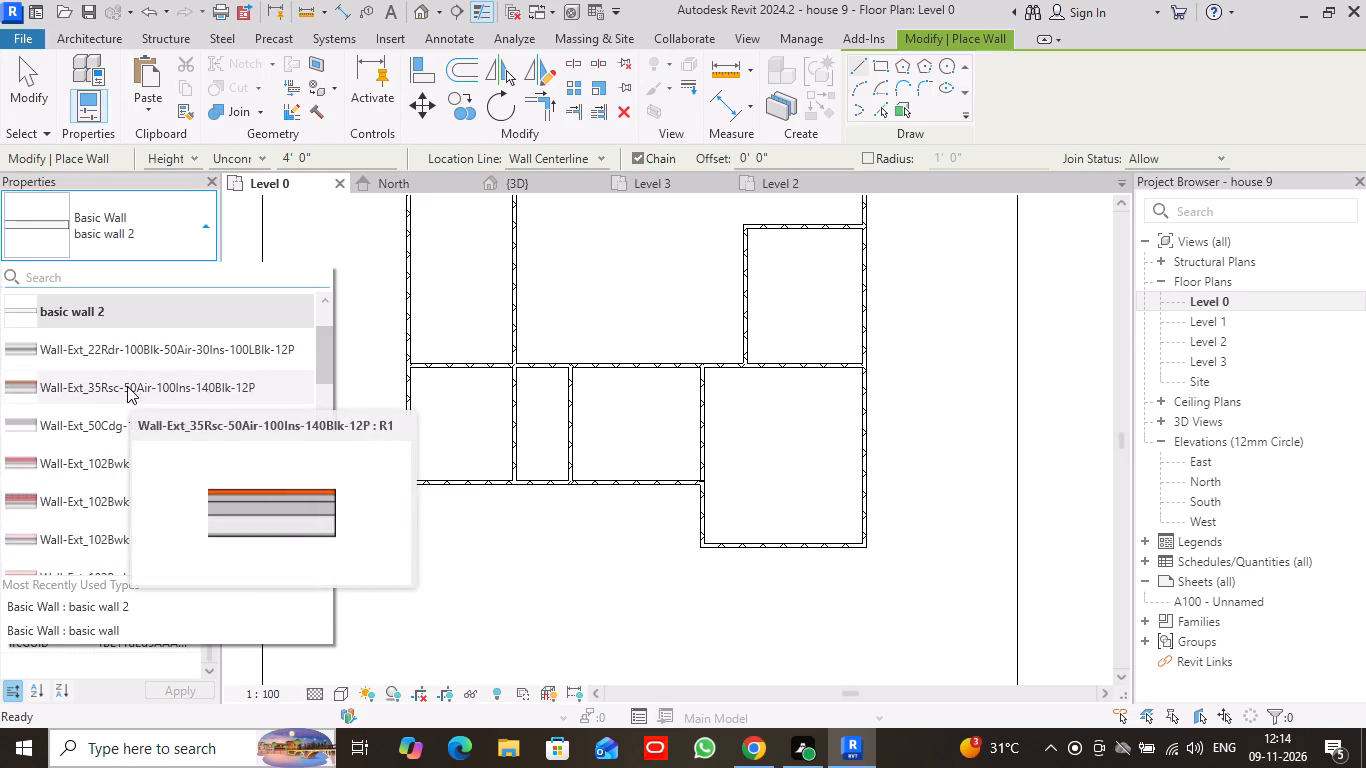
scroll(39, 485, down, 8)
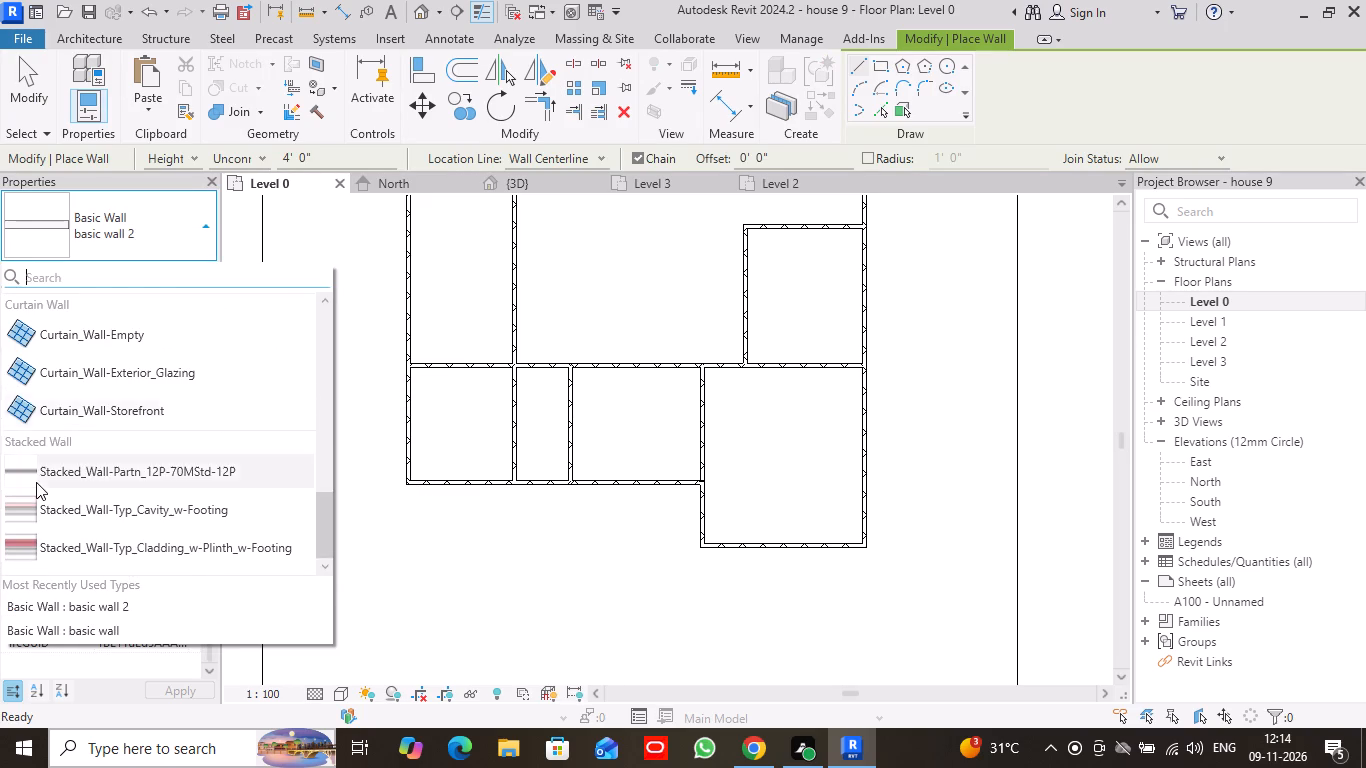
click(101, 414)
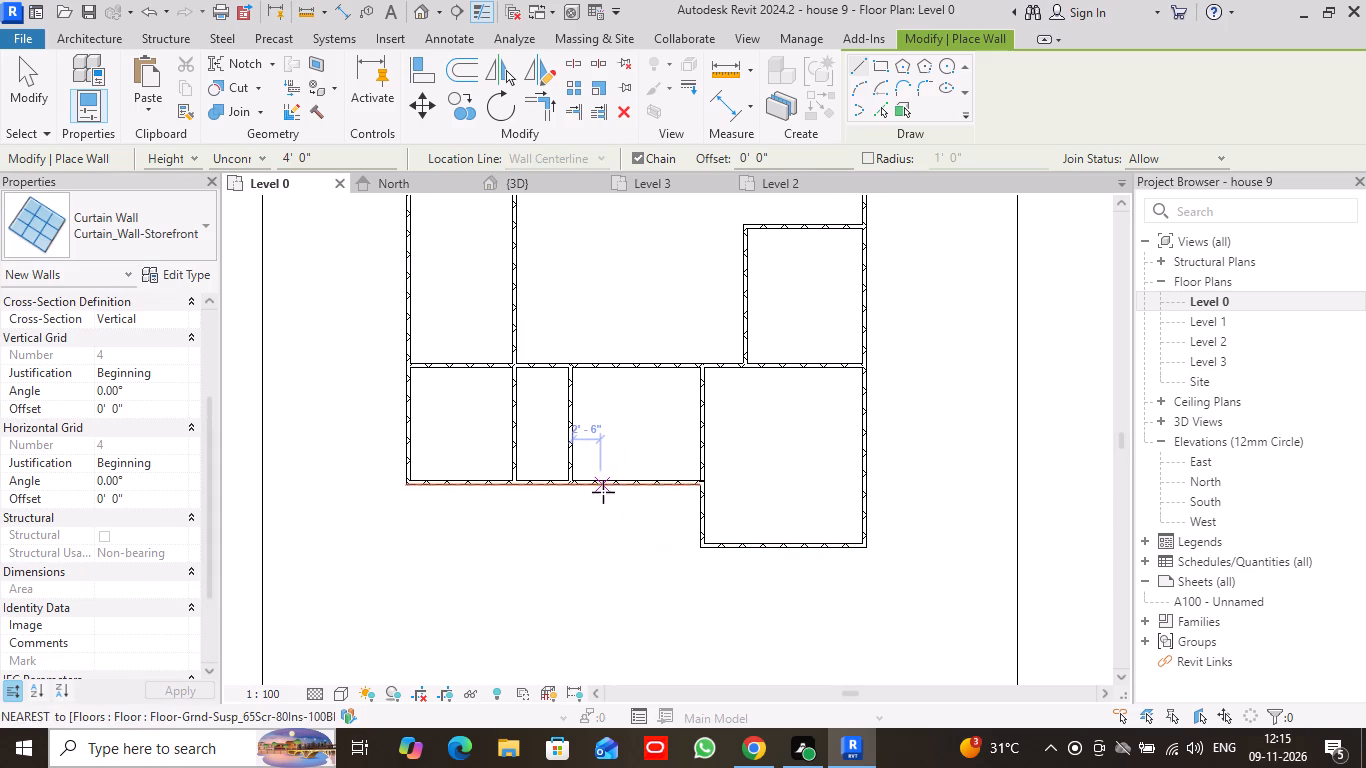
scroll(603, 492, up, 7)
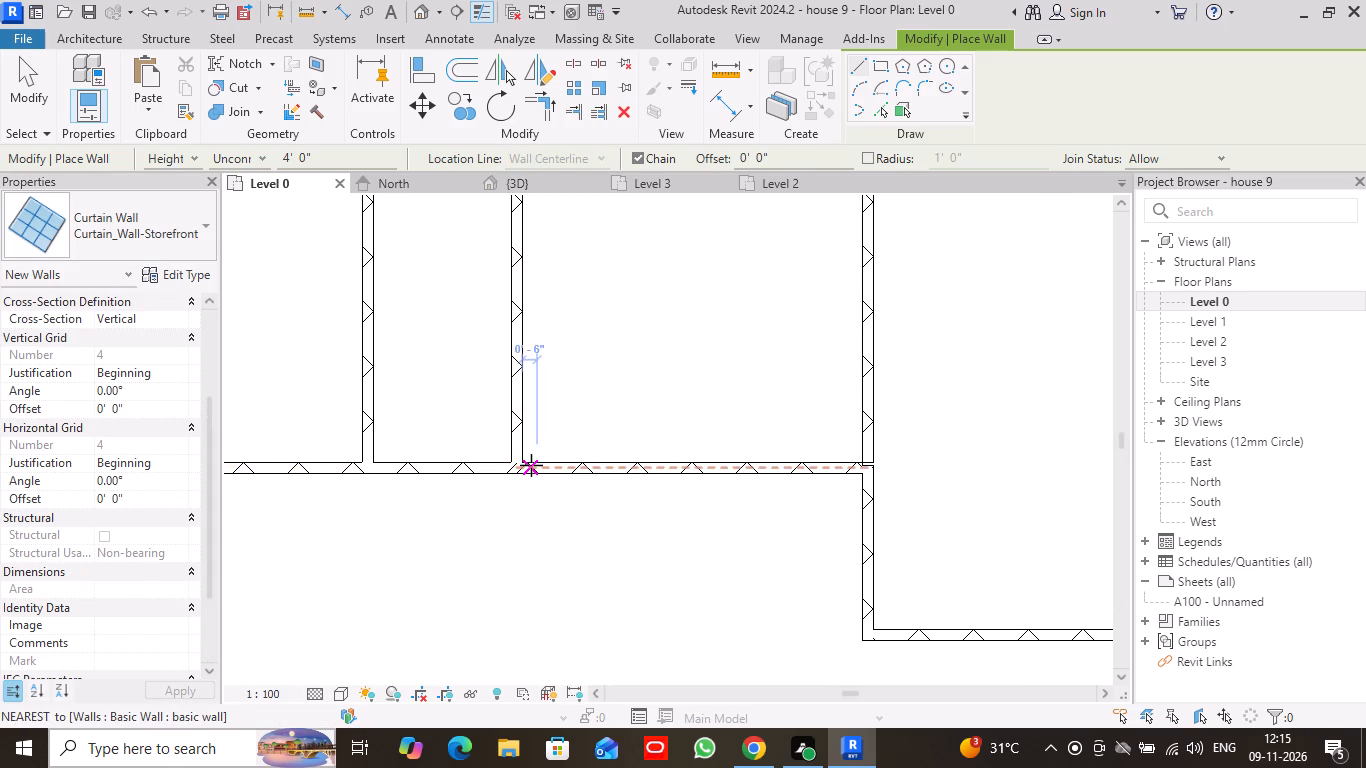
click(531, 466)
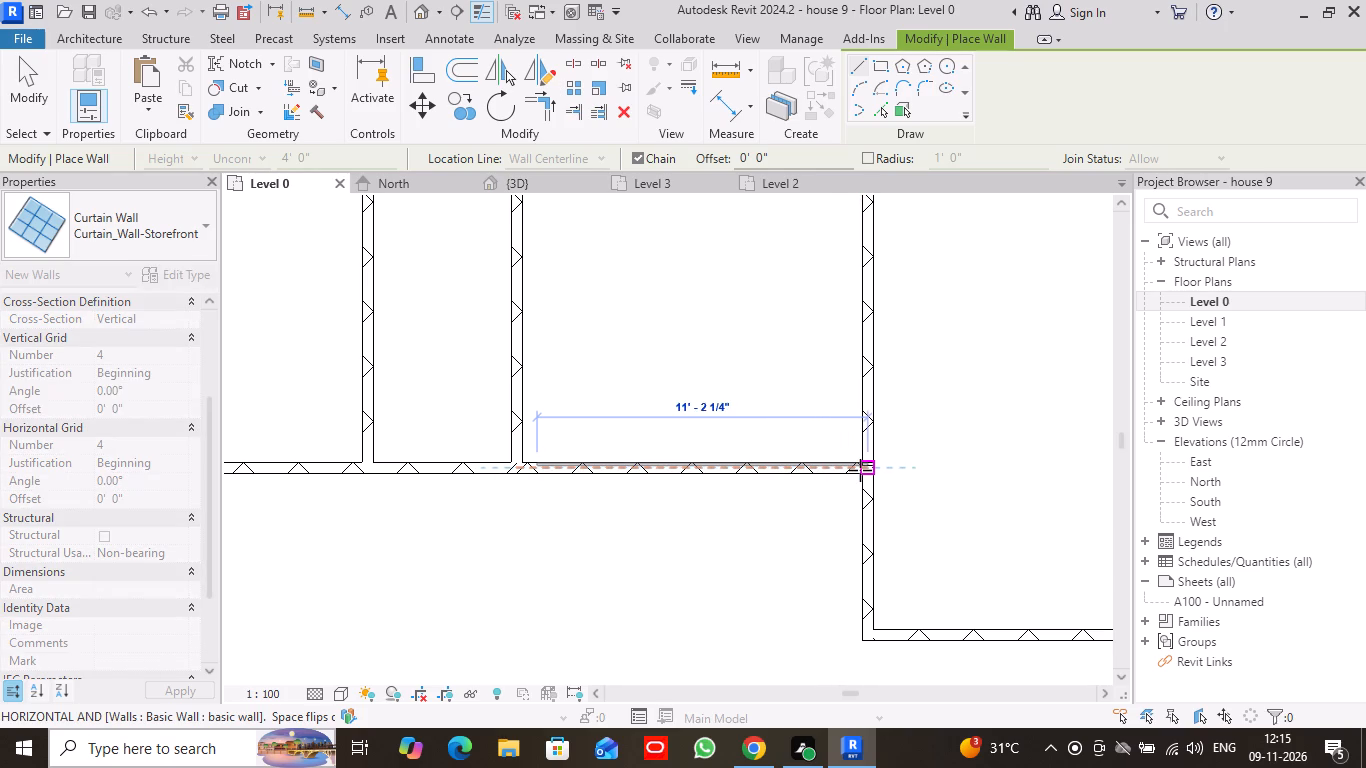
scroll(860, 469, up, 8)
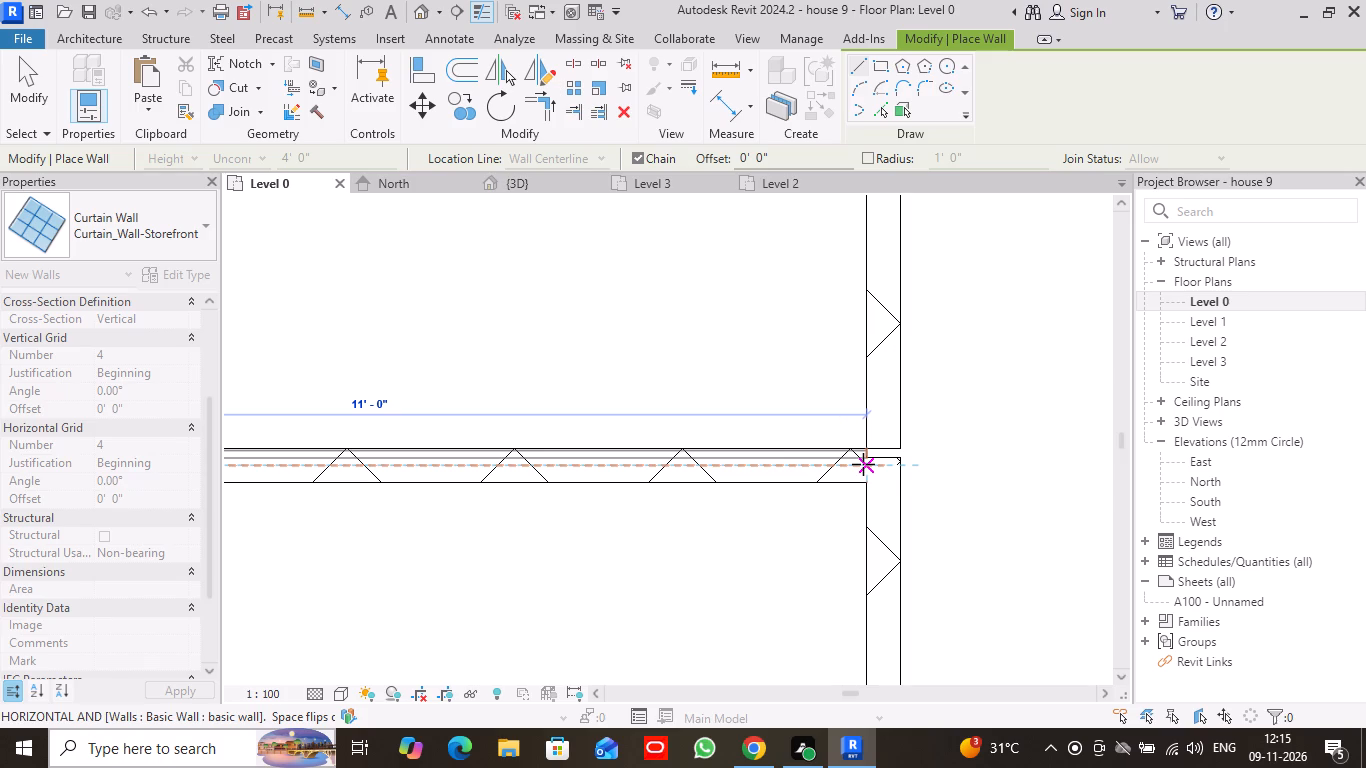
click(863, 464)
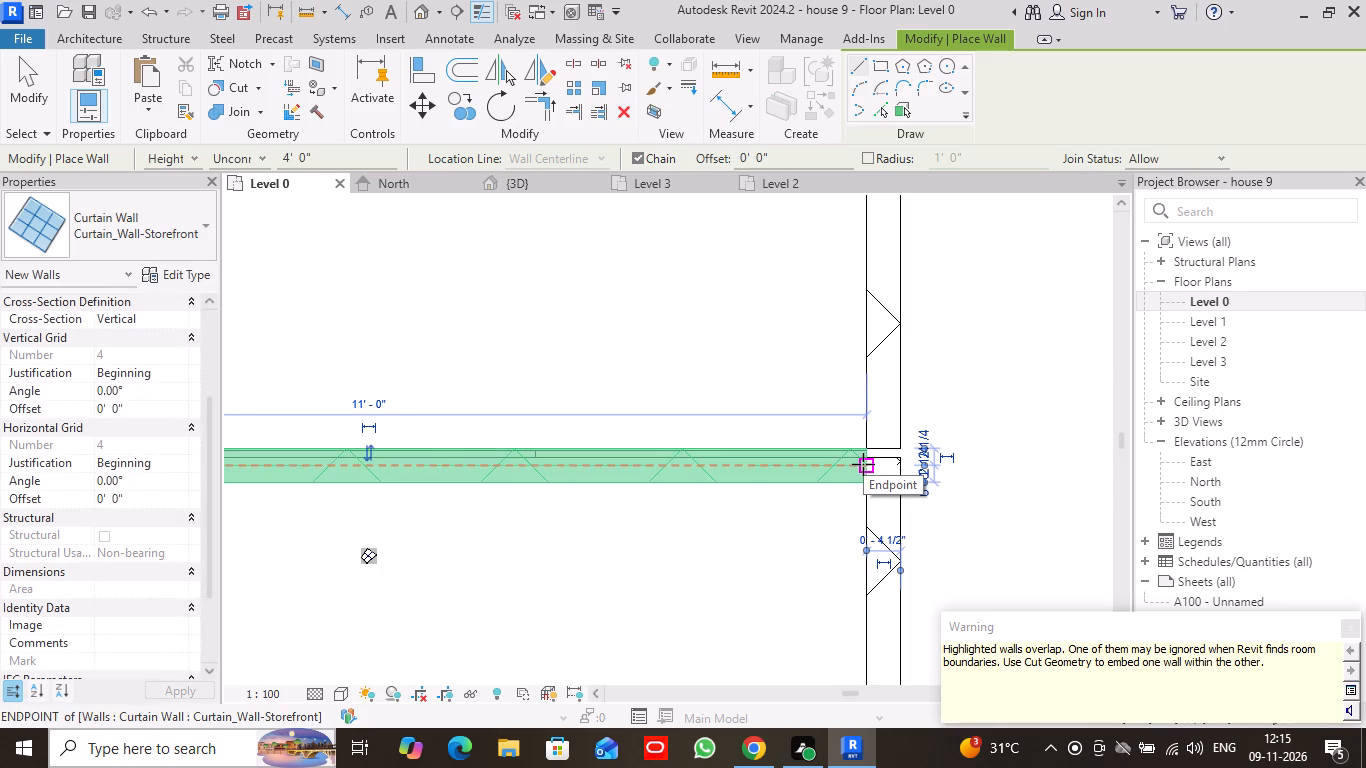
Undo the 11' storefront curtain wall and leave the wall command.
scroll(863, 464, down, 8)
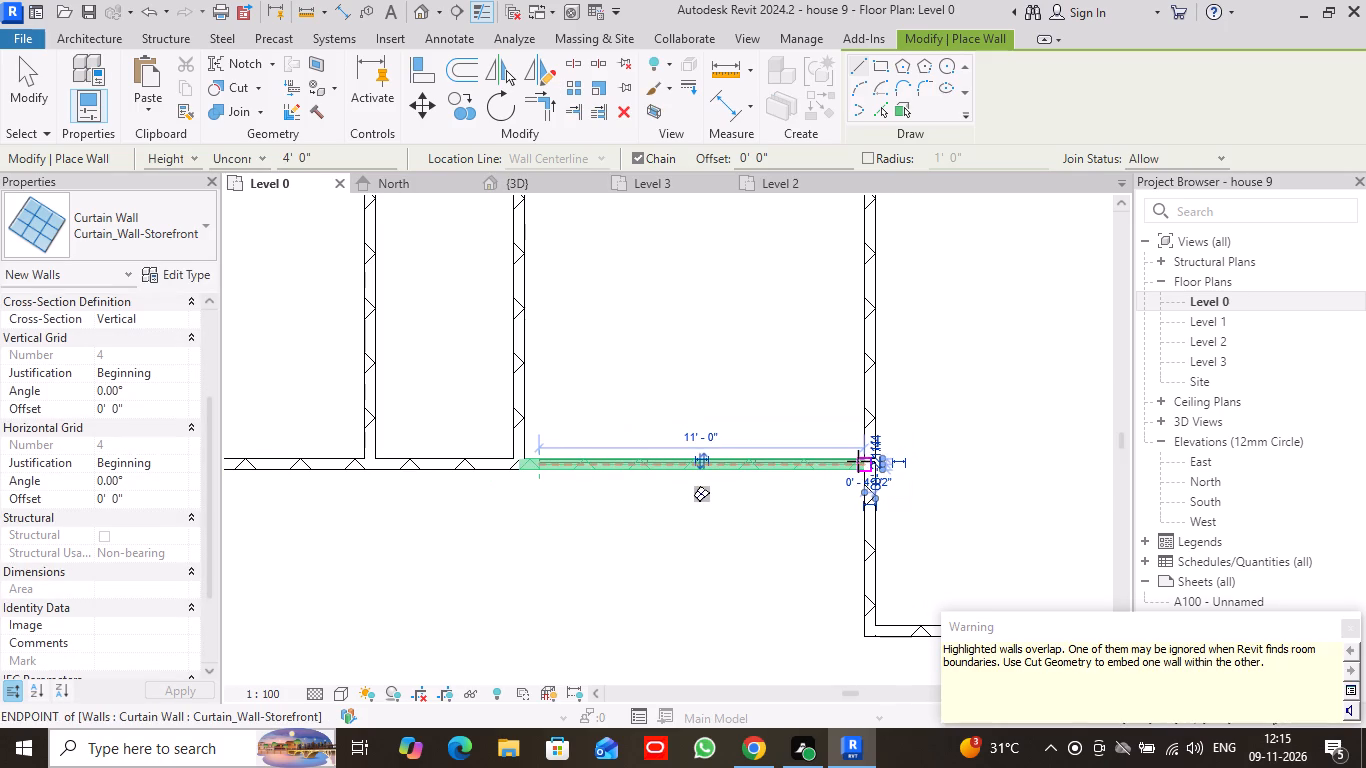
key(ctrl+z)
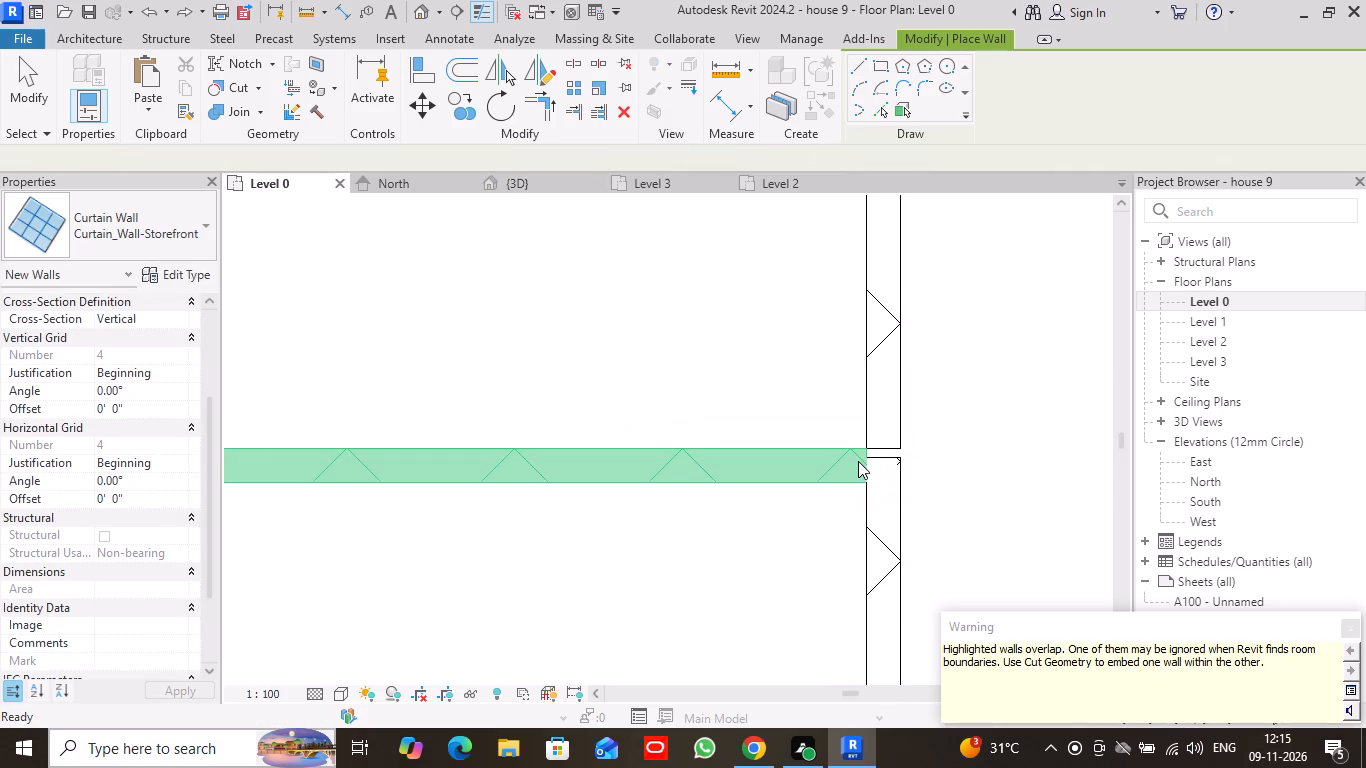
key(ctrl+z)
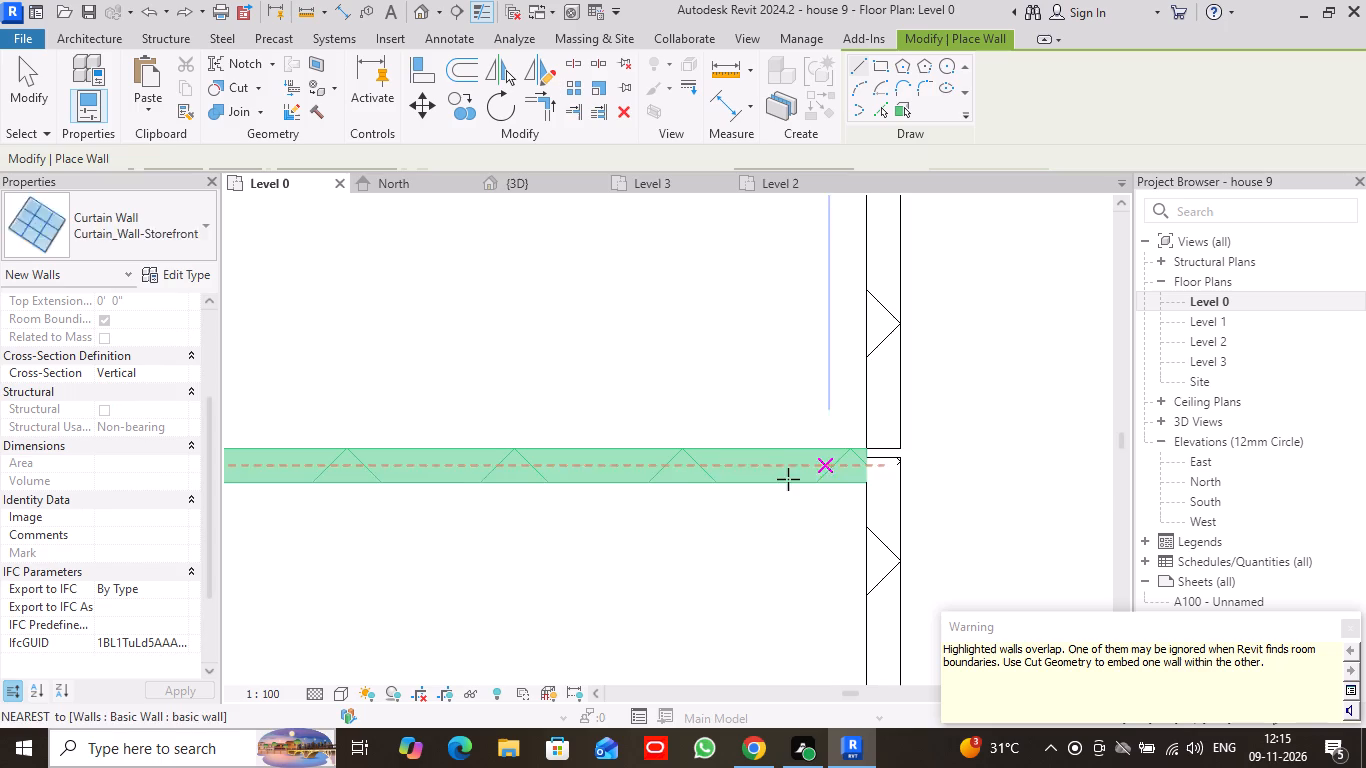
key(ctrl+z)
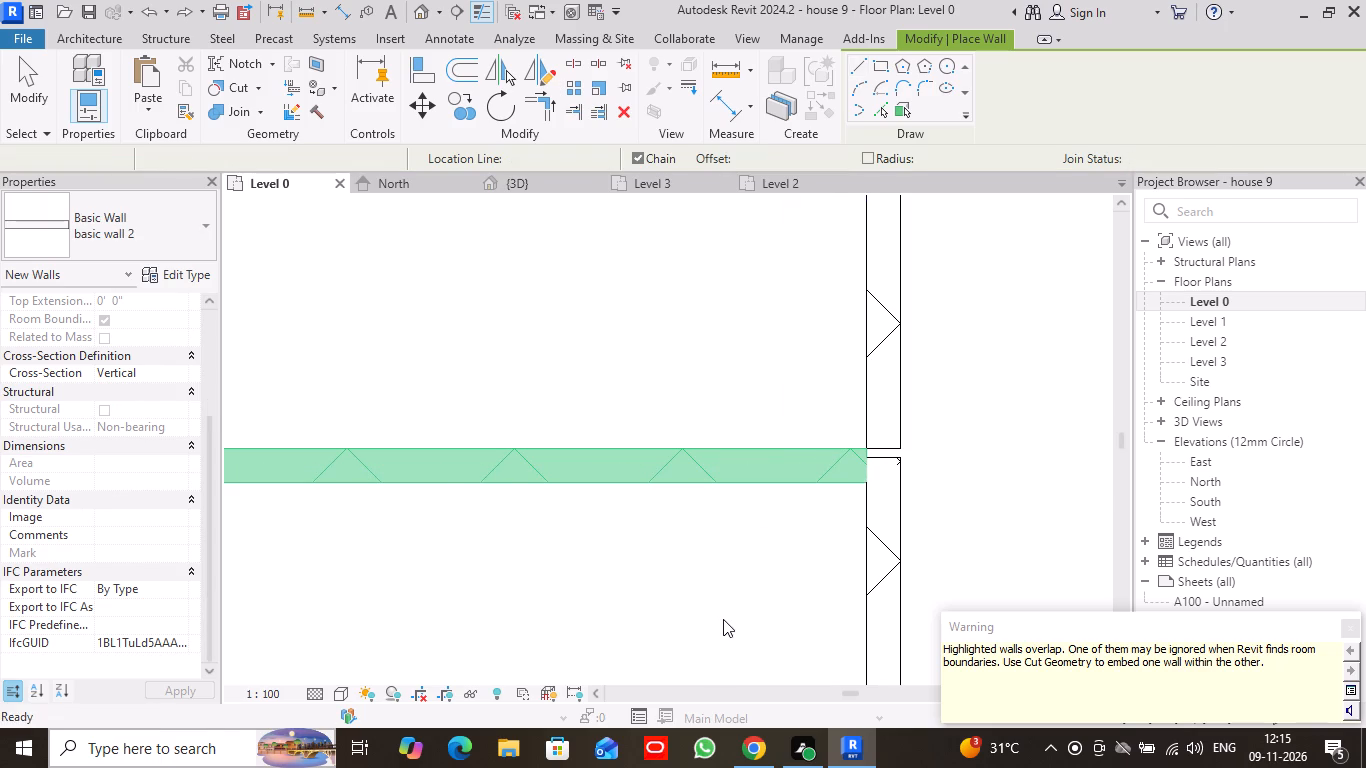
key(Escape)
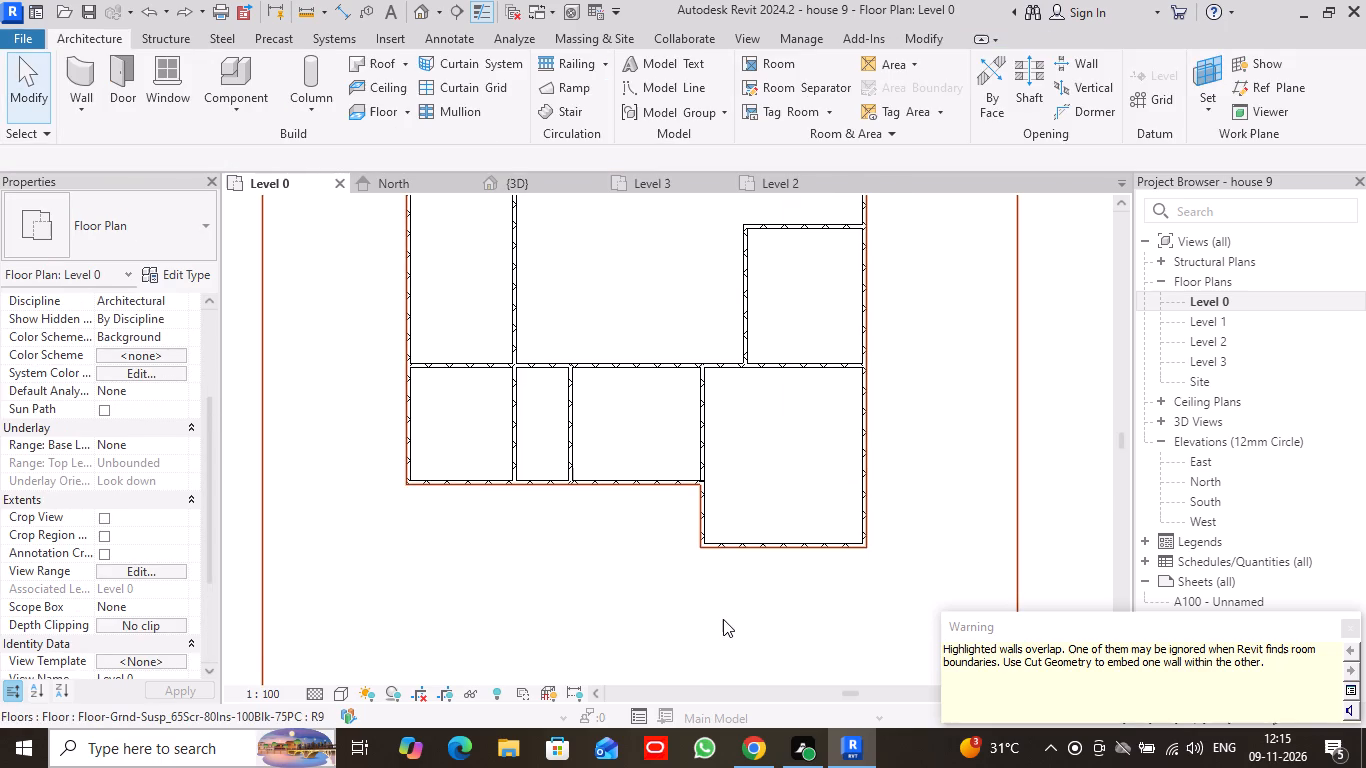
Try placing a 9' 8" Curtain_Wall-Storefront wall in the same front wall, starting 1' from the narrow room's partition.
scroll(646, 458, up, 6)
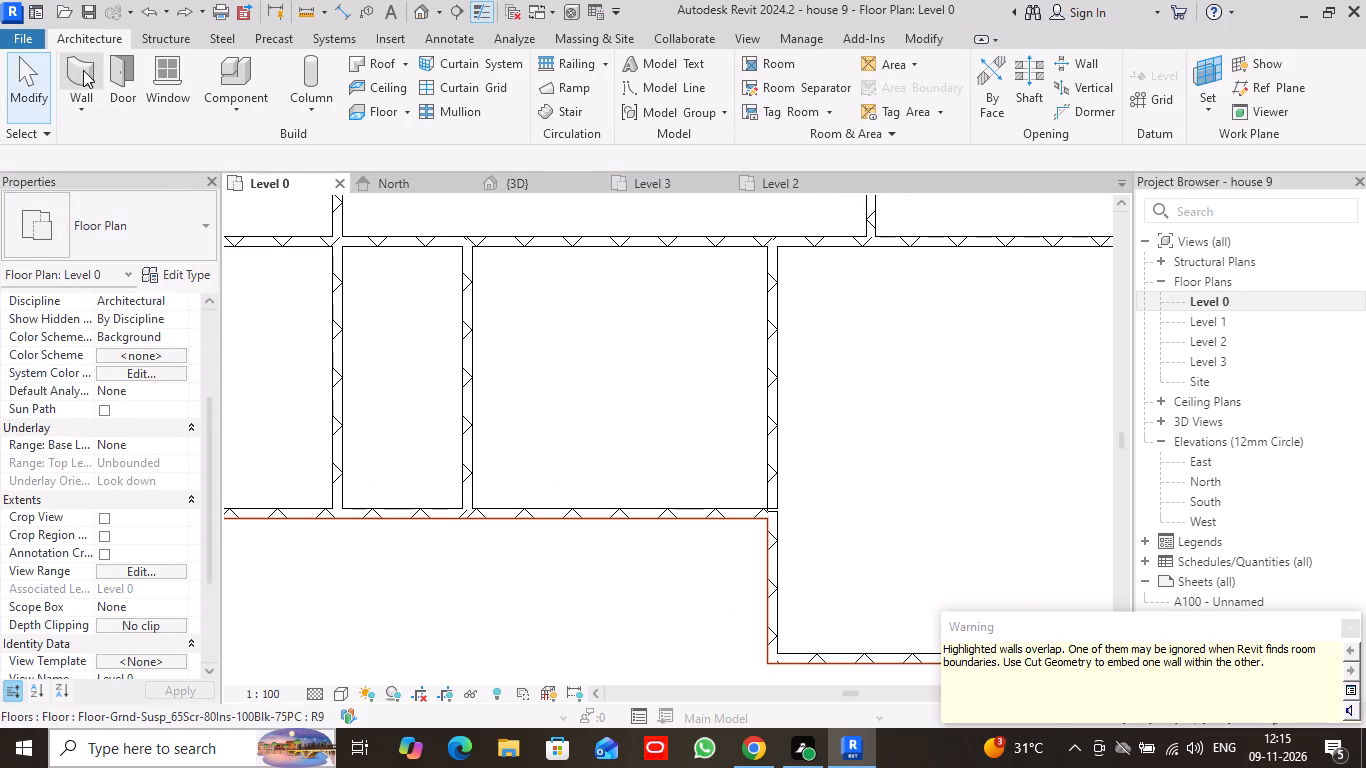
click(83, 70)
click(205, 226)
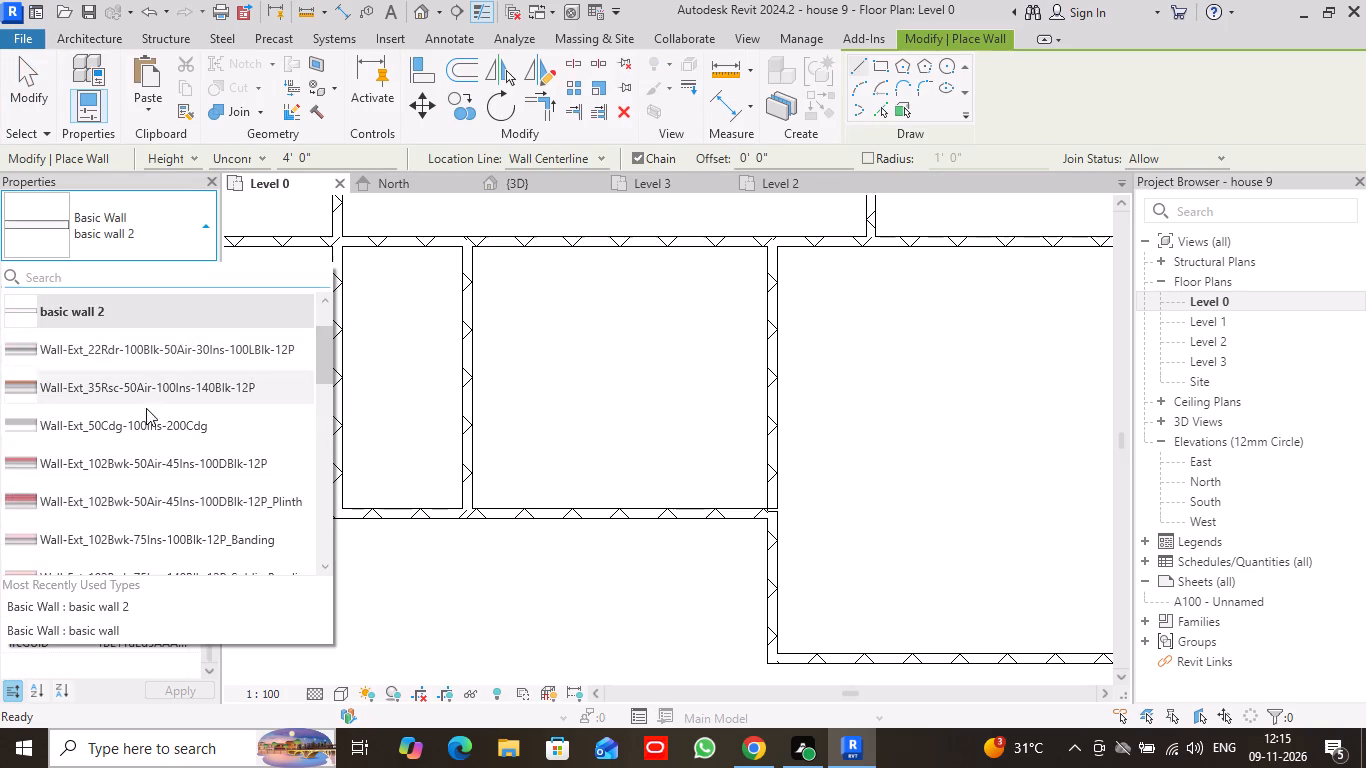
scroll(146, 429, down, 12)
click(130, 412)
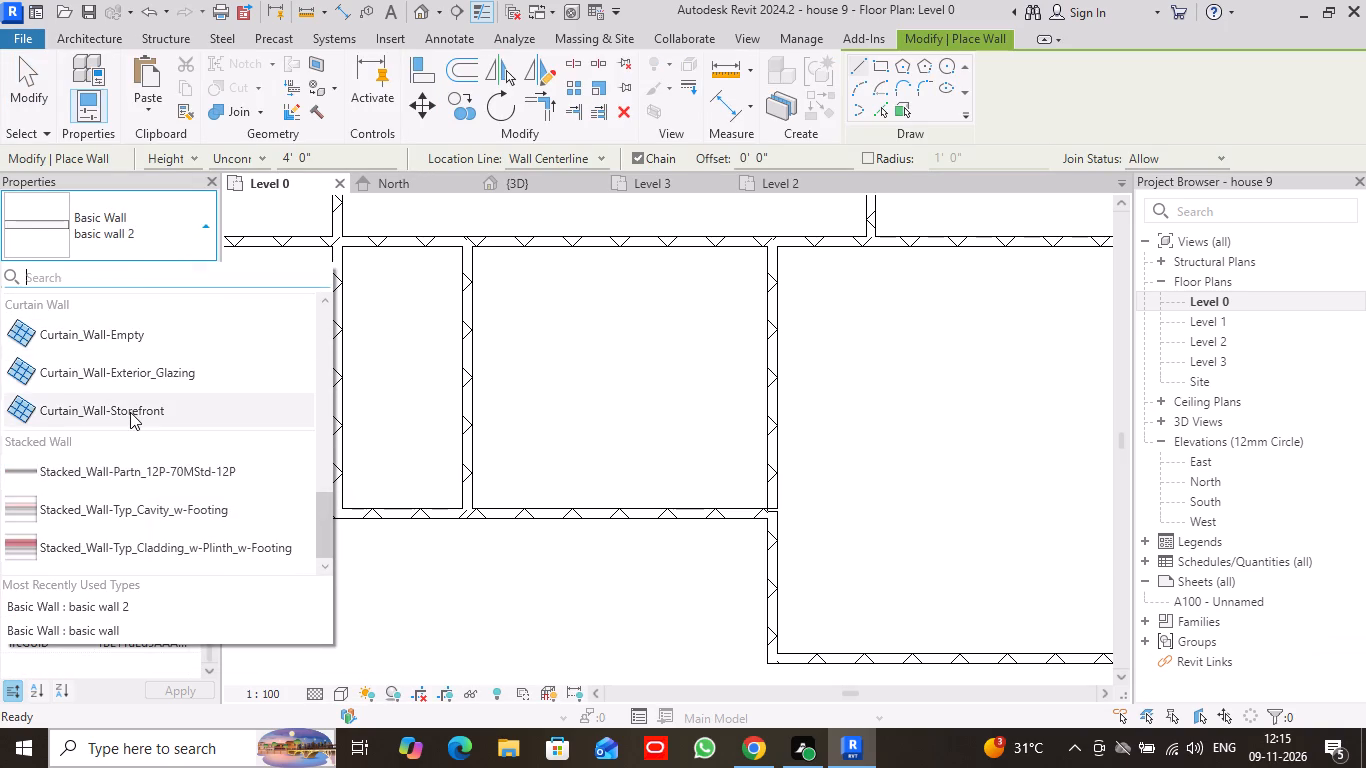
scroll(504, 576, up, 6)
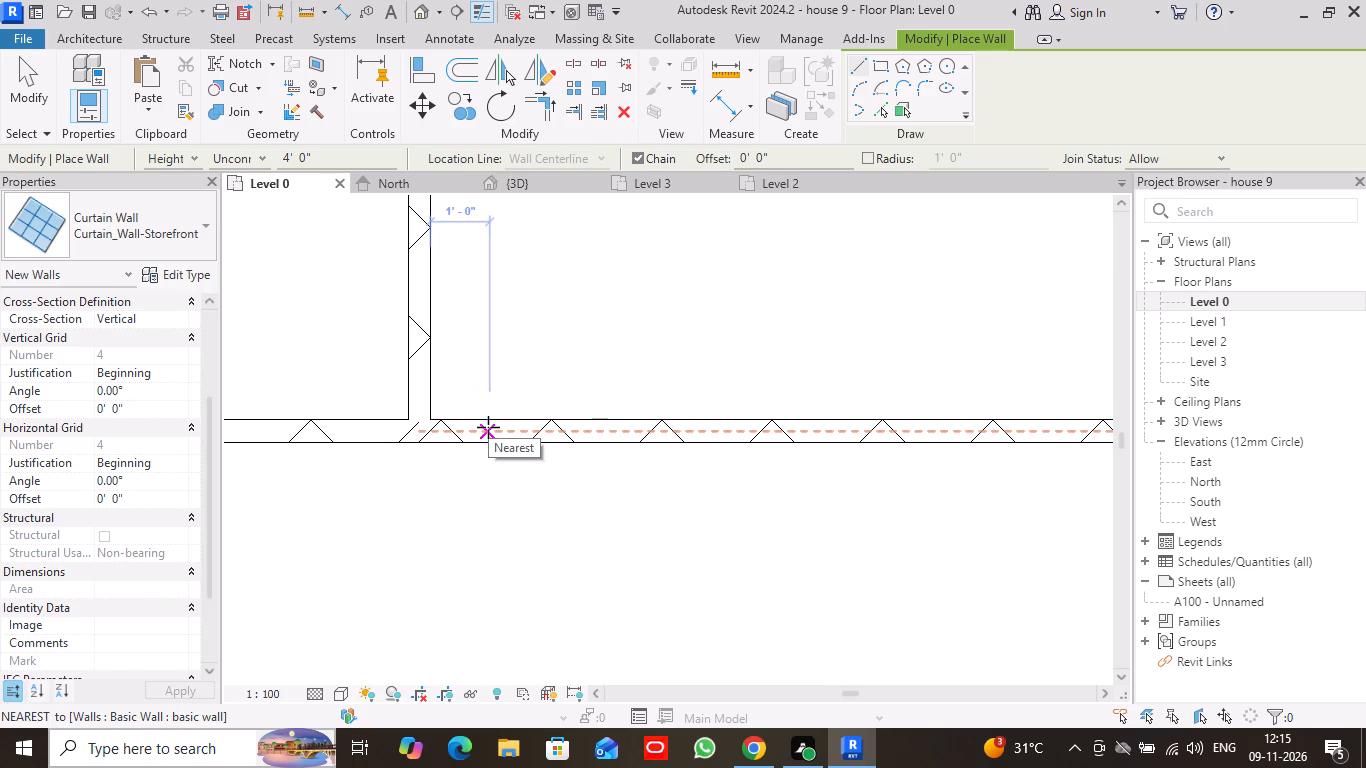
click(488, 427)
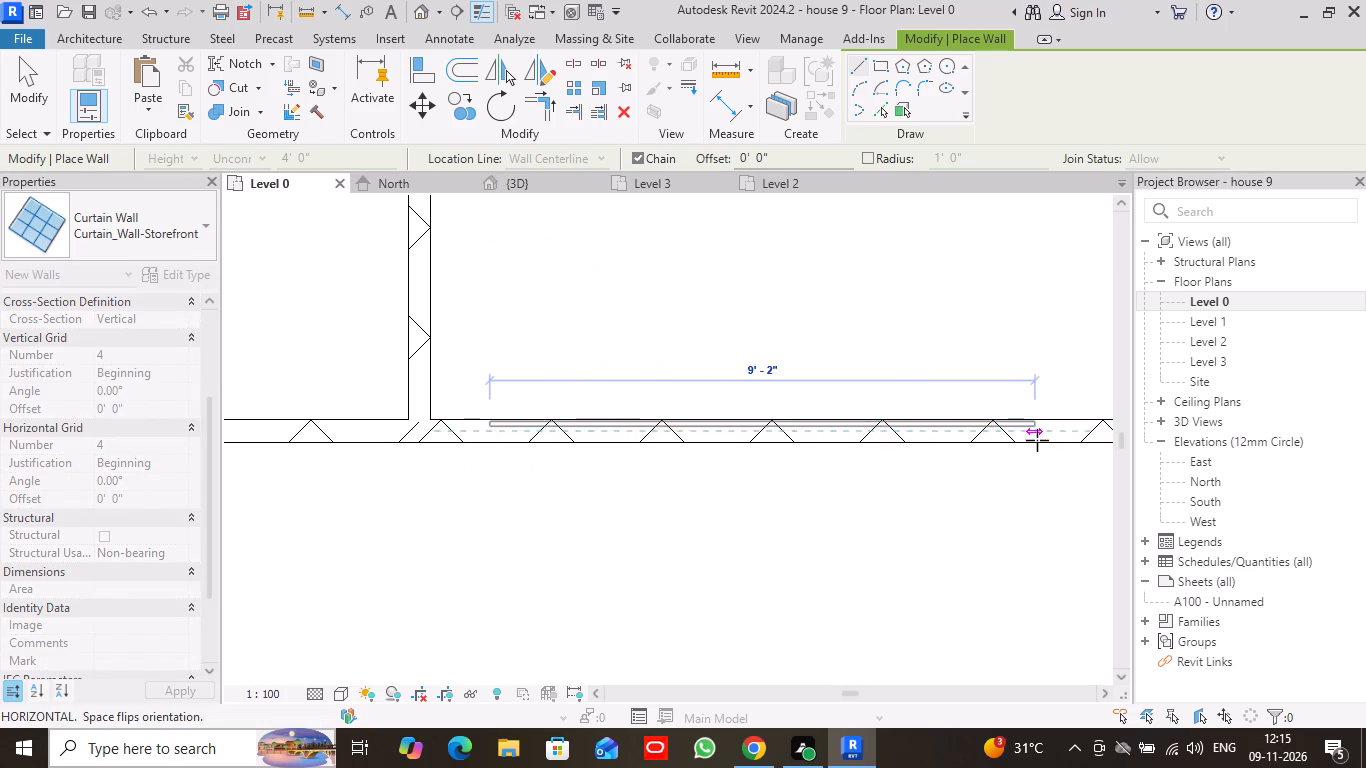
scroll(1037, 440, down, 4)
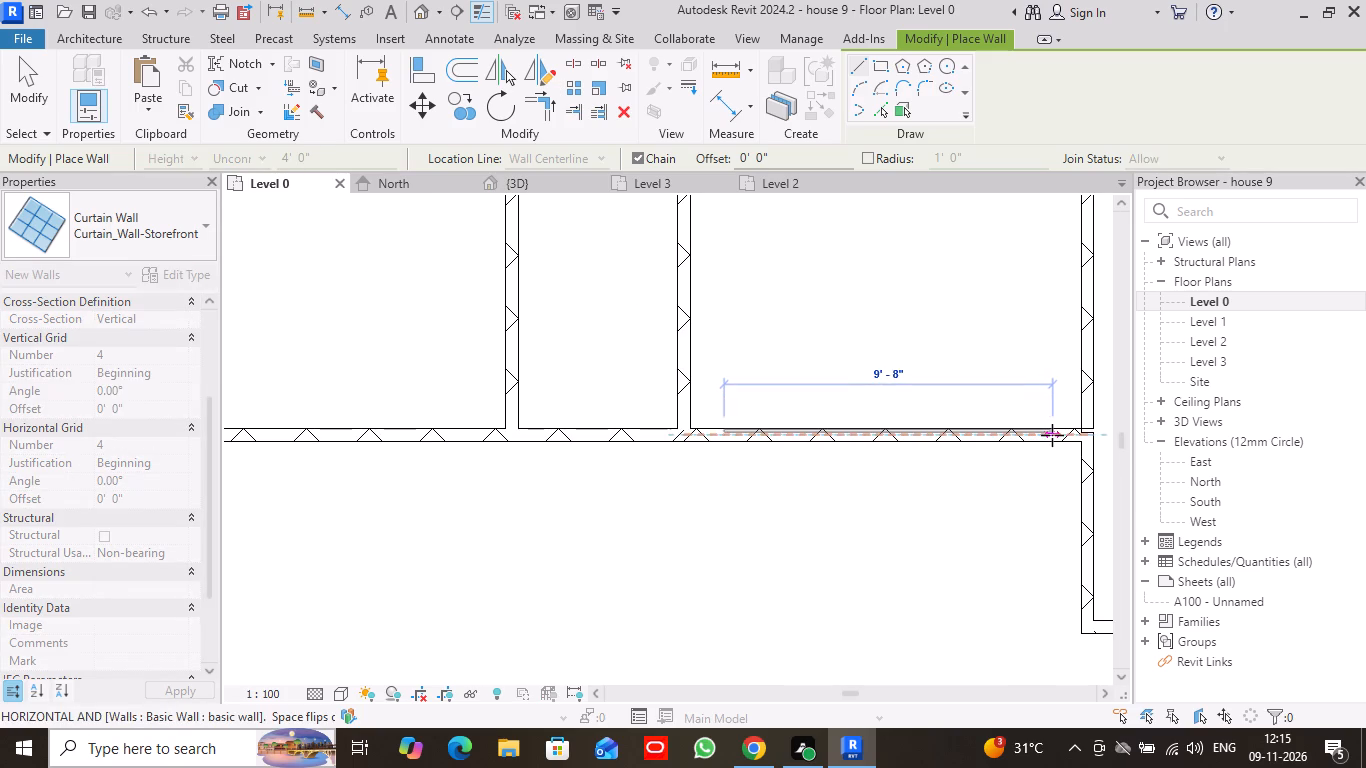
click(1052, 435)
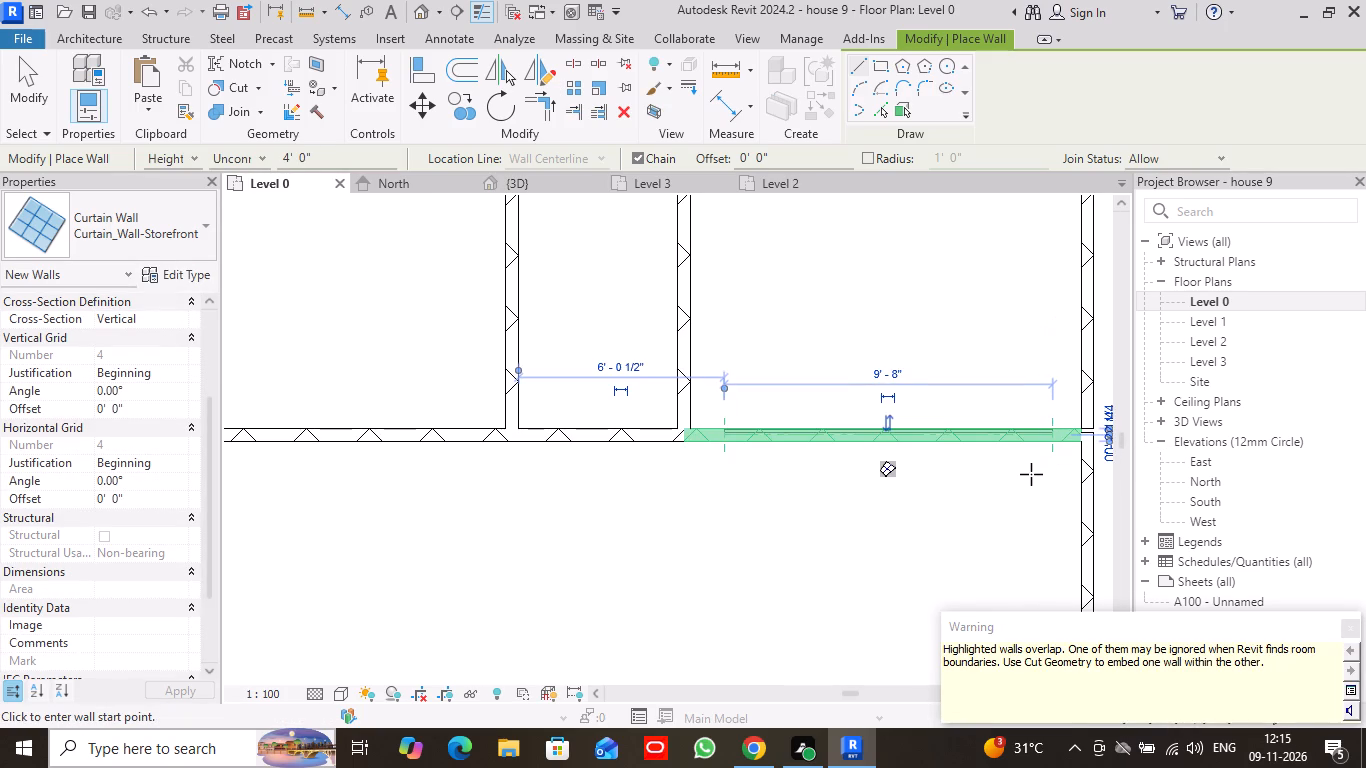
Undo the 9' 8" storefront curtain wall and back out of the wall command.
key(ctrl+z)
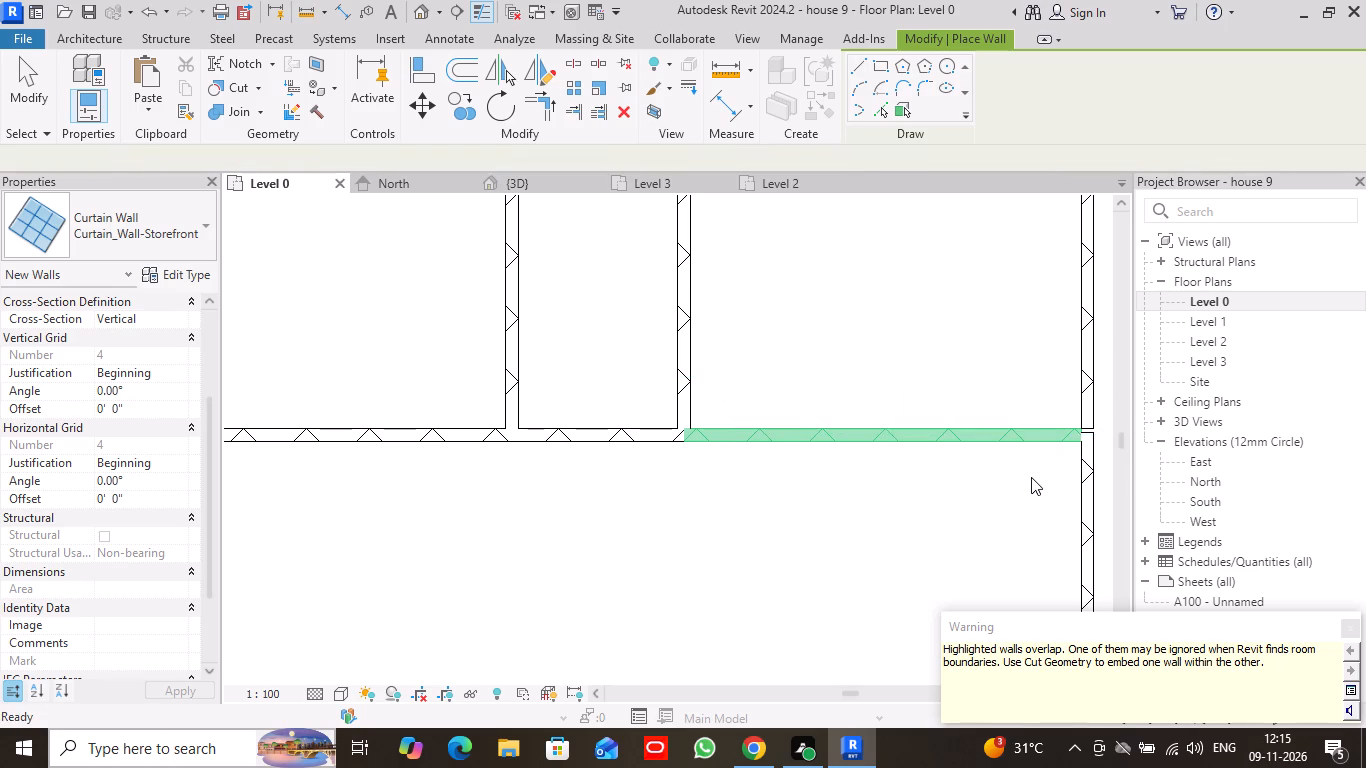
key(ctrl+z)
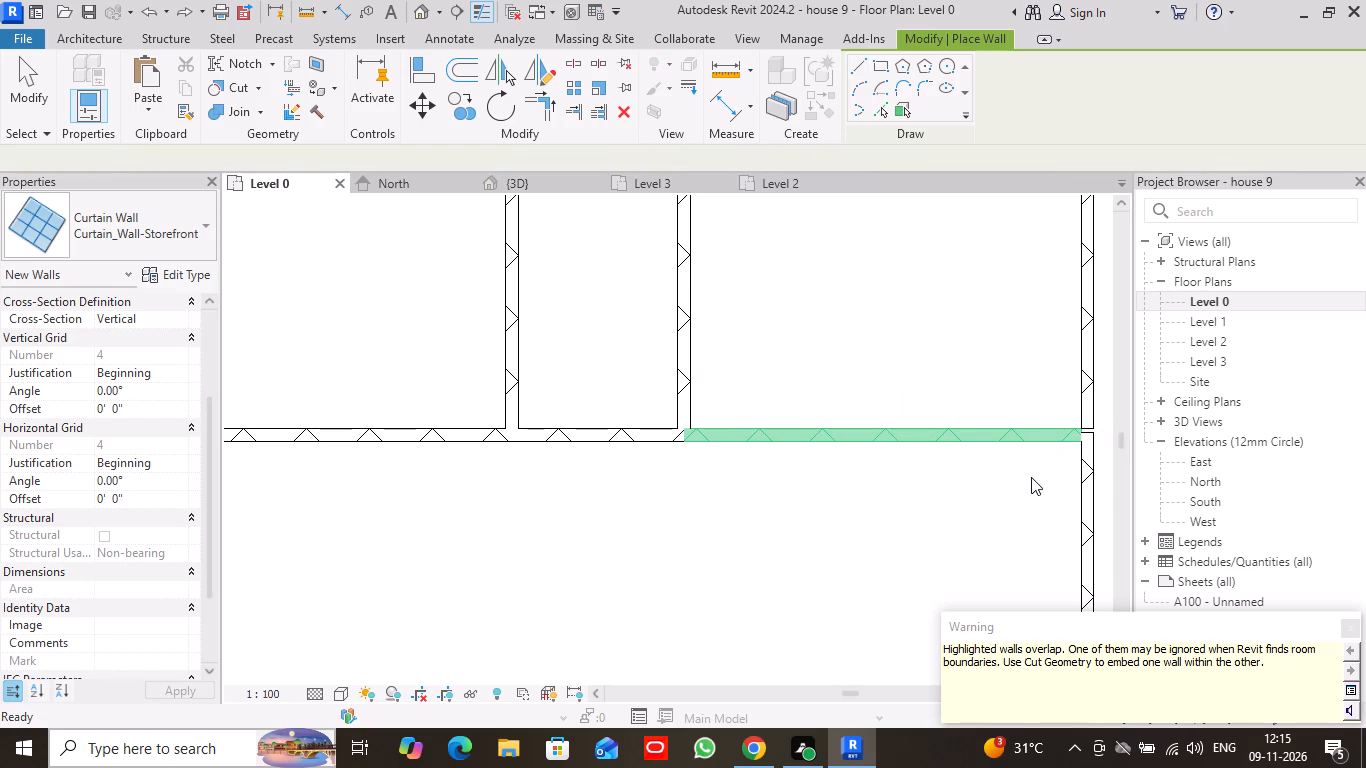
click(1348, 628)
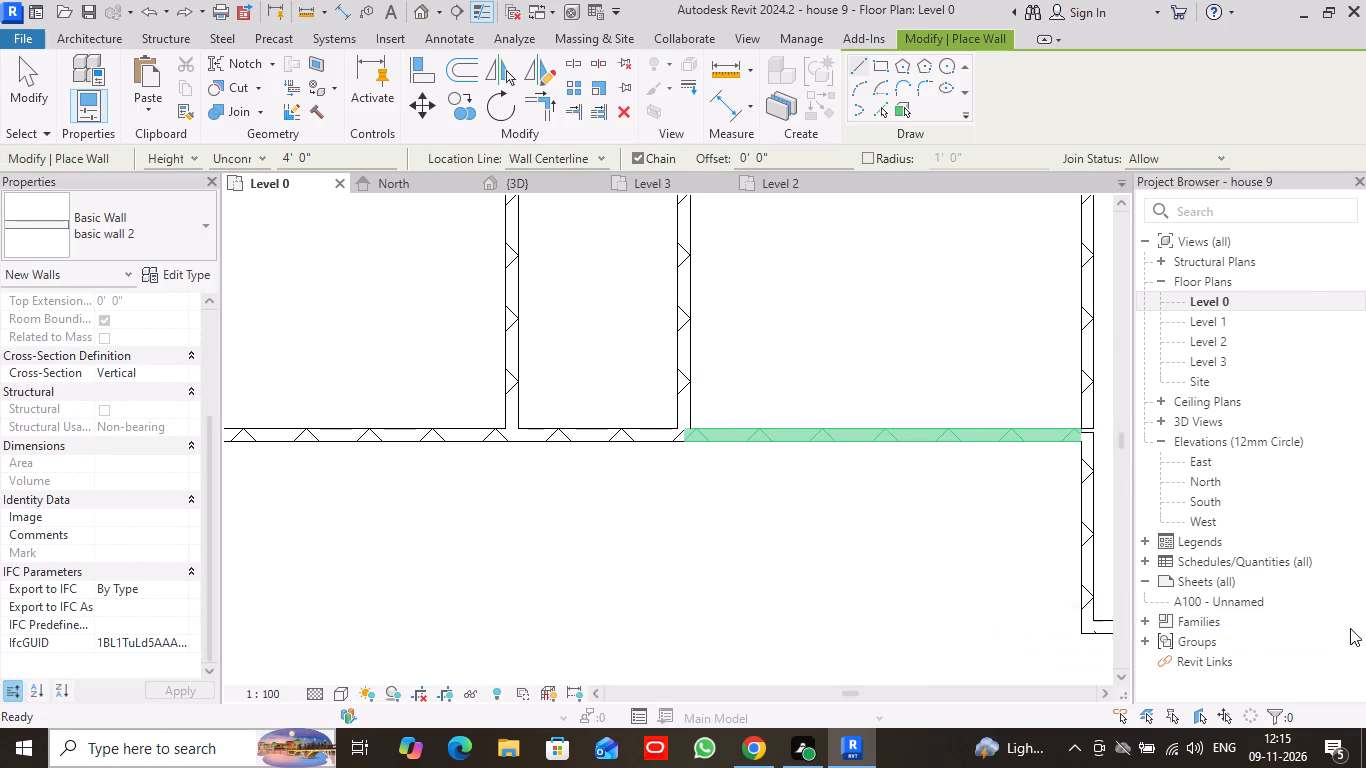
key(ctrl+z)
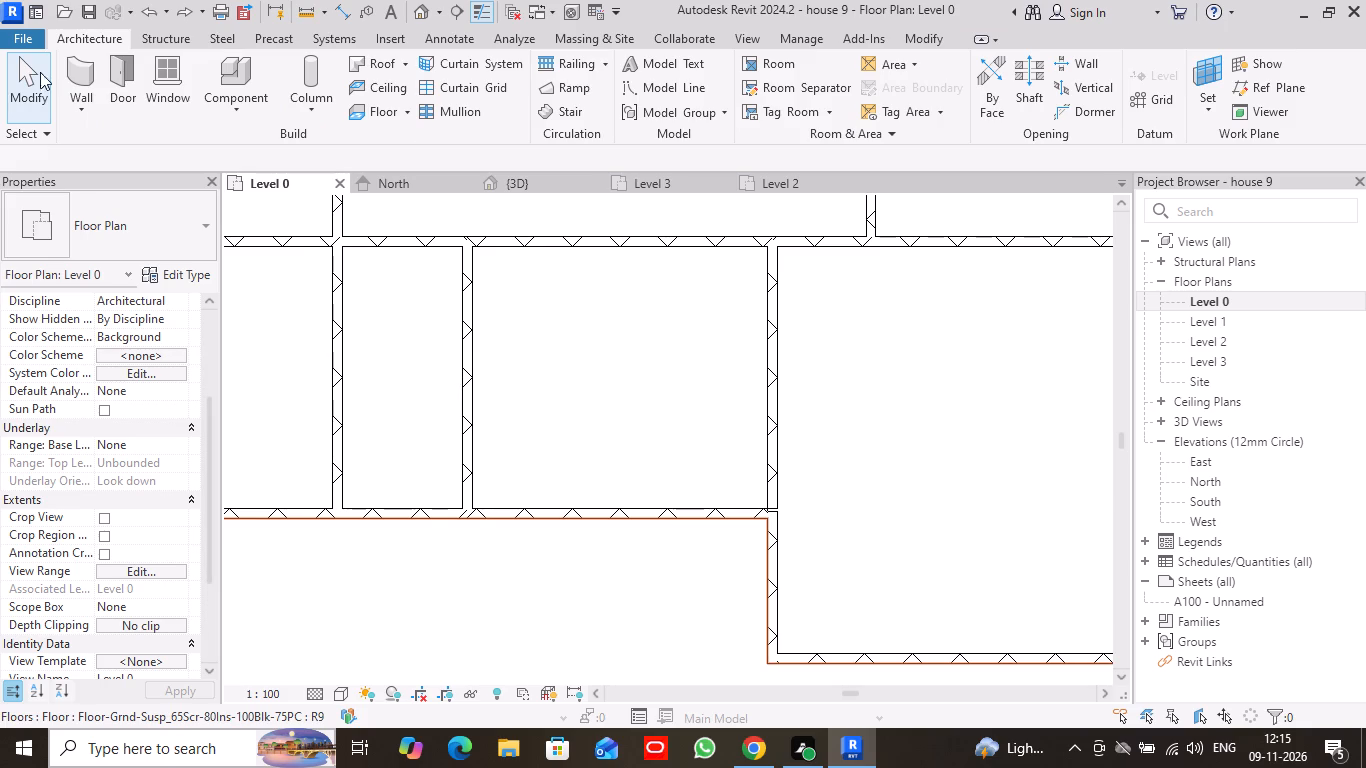
Place a 10' 4" Curtain_Wall-Storefront wall along the same front wall's centerline, starting 6" from the narrow room's partition.
click(75, 71)
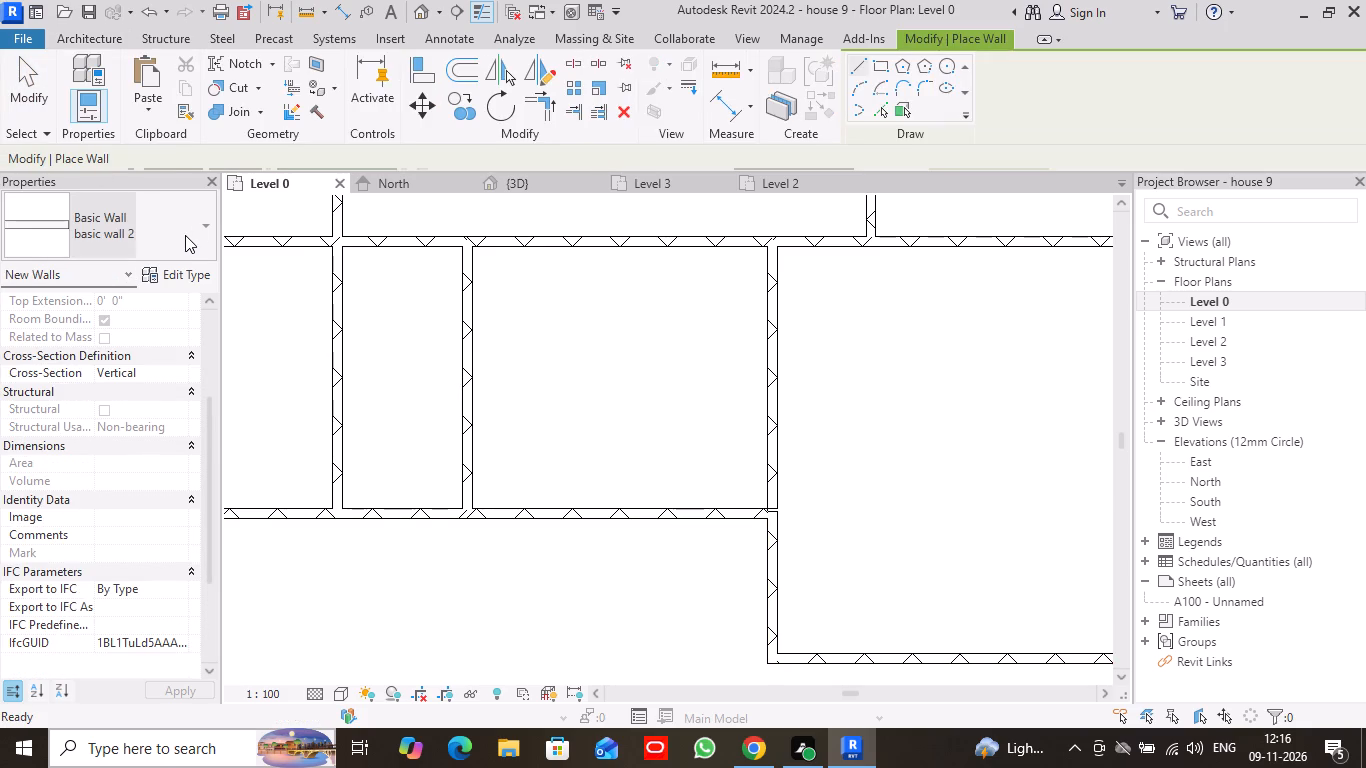
click(203, 224)
scroll(118, 483, down, 8)
click(113, 405)
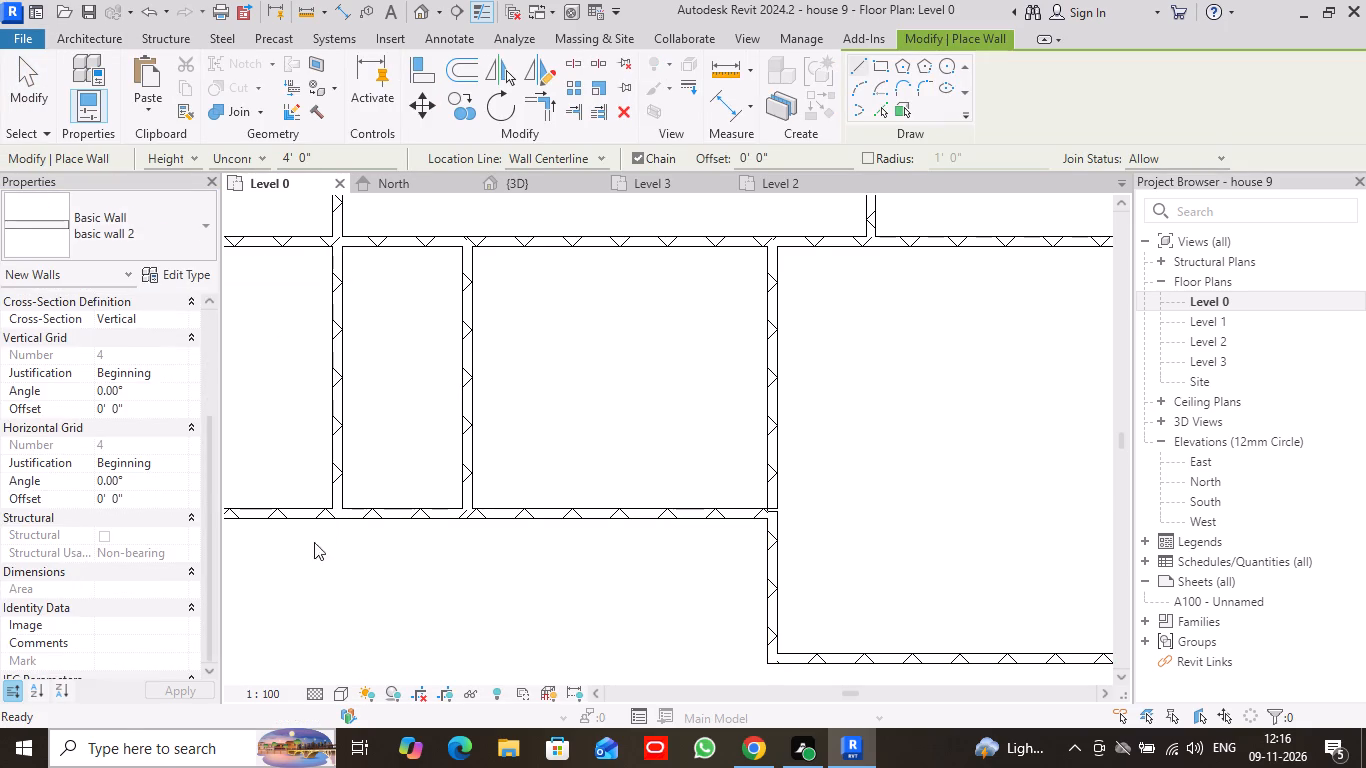
scroll(478, 561, up, 10)
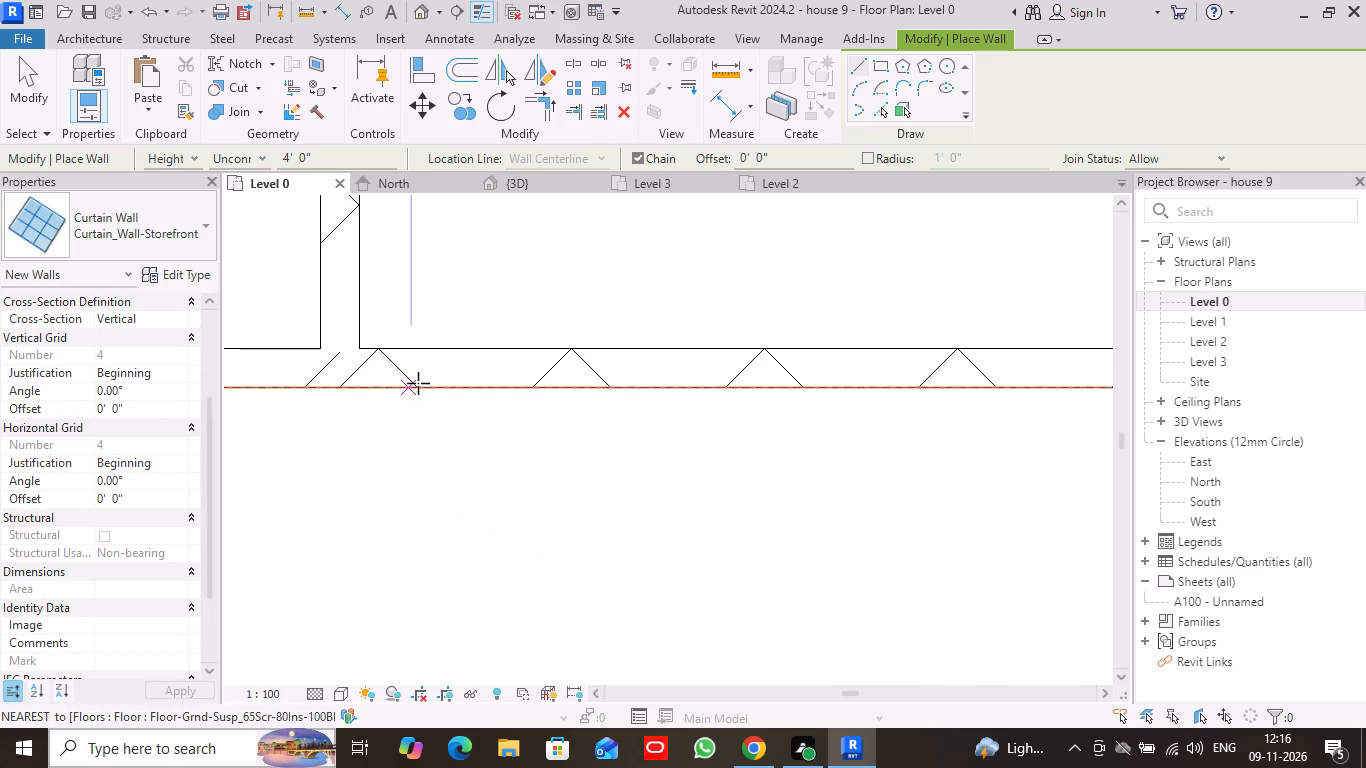
click(410, 363)
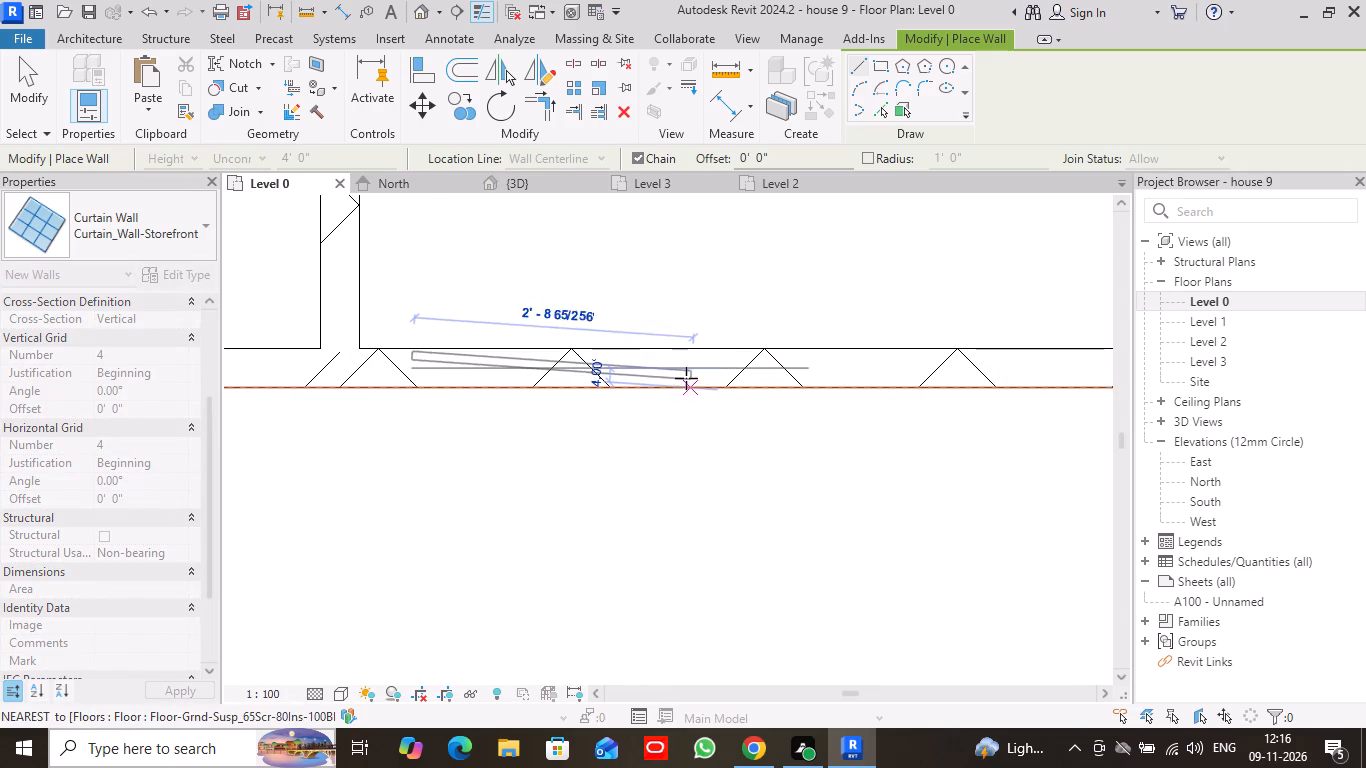
key(Escape)
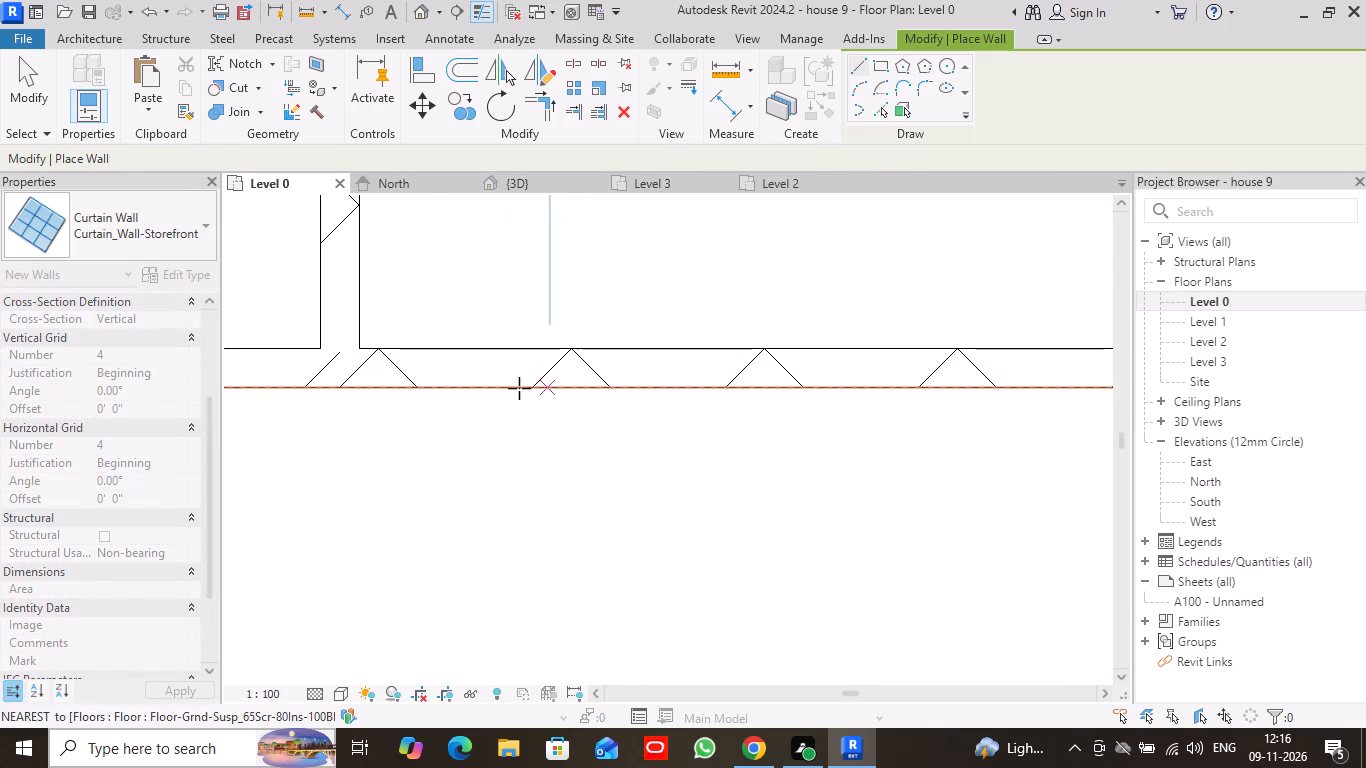
click(411, 370)
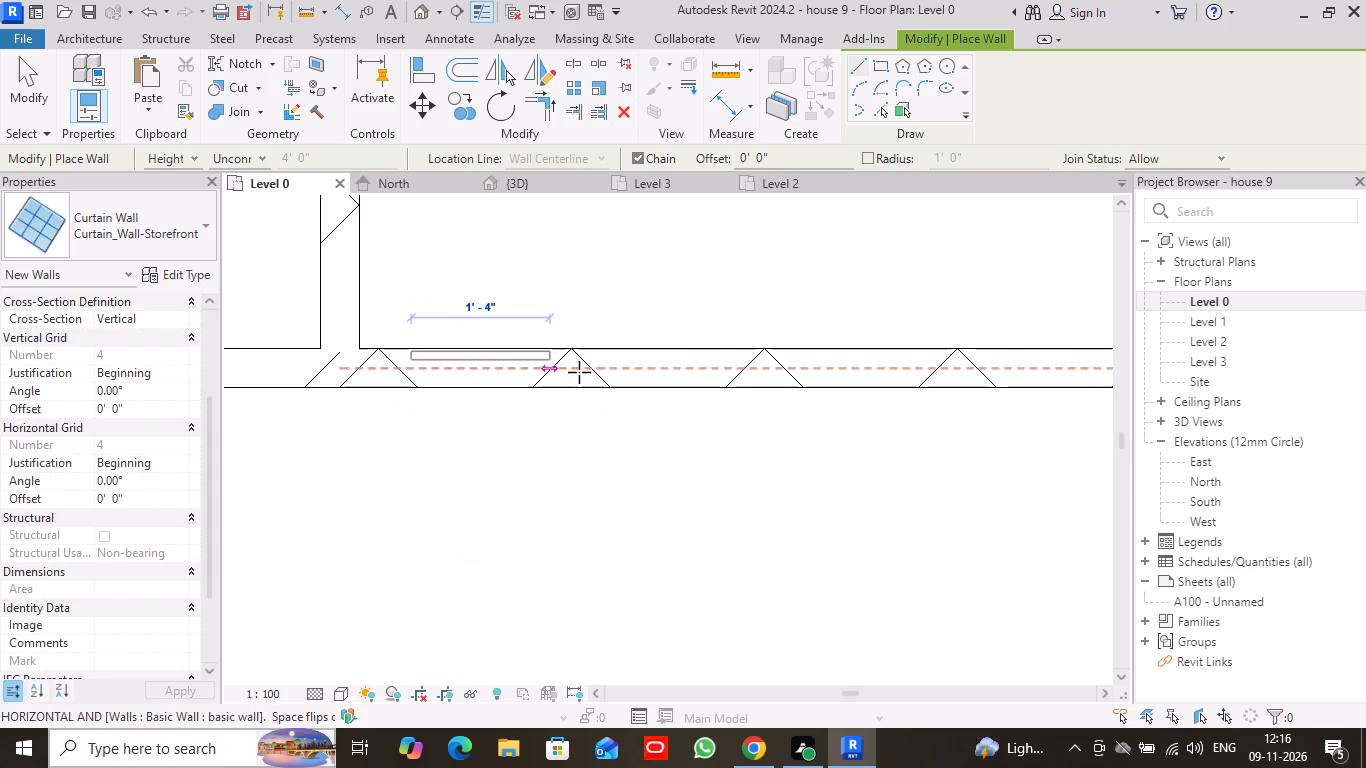
scroll(794, 361, down, 6)
middle_drag(794, 361, 463, 366)
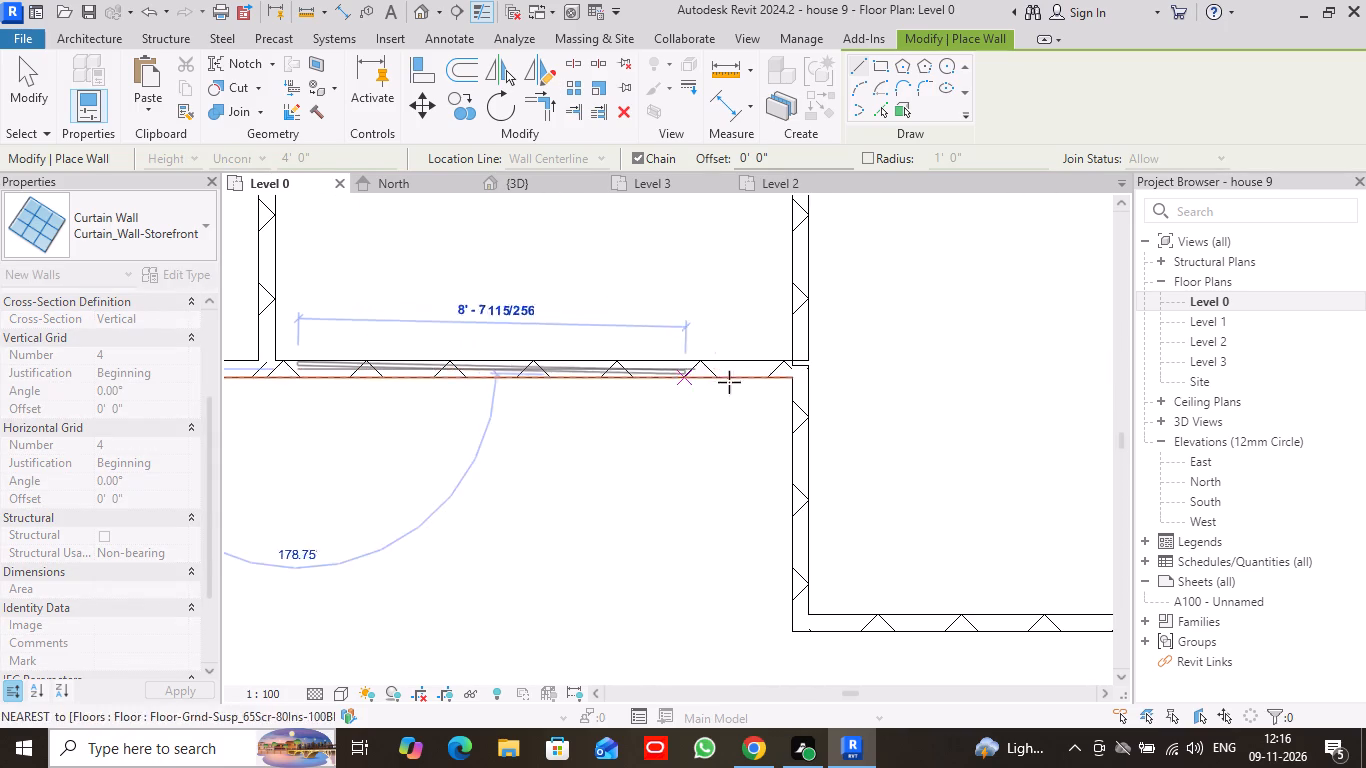
click(761, 364)
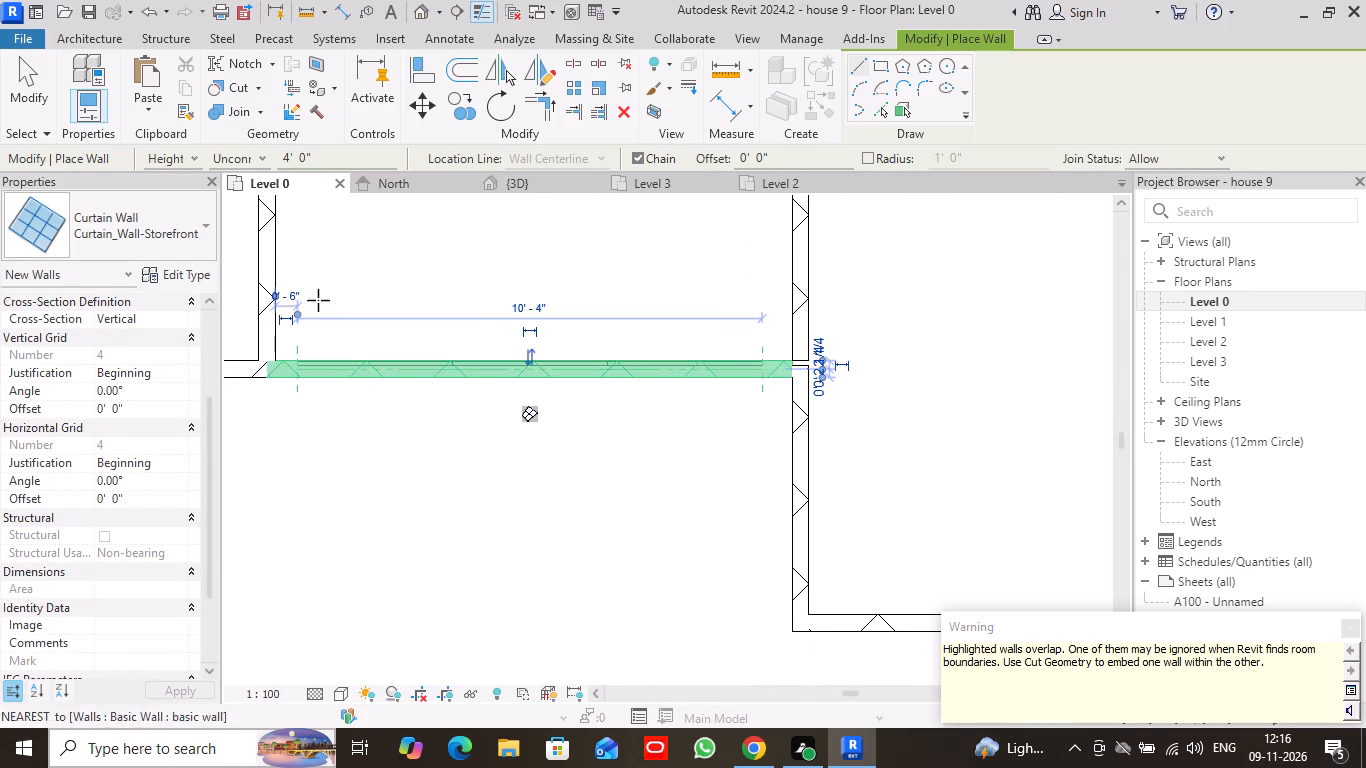
click(36, 82)
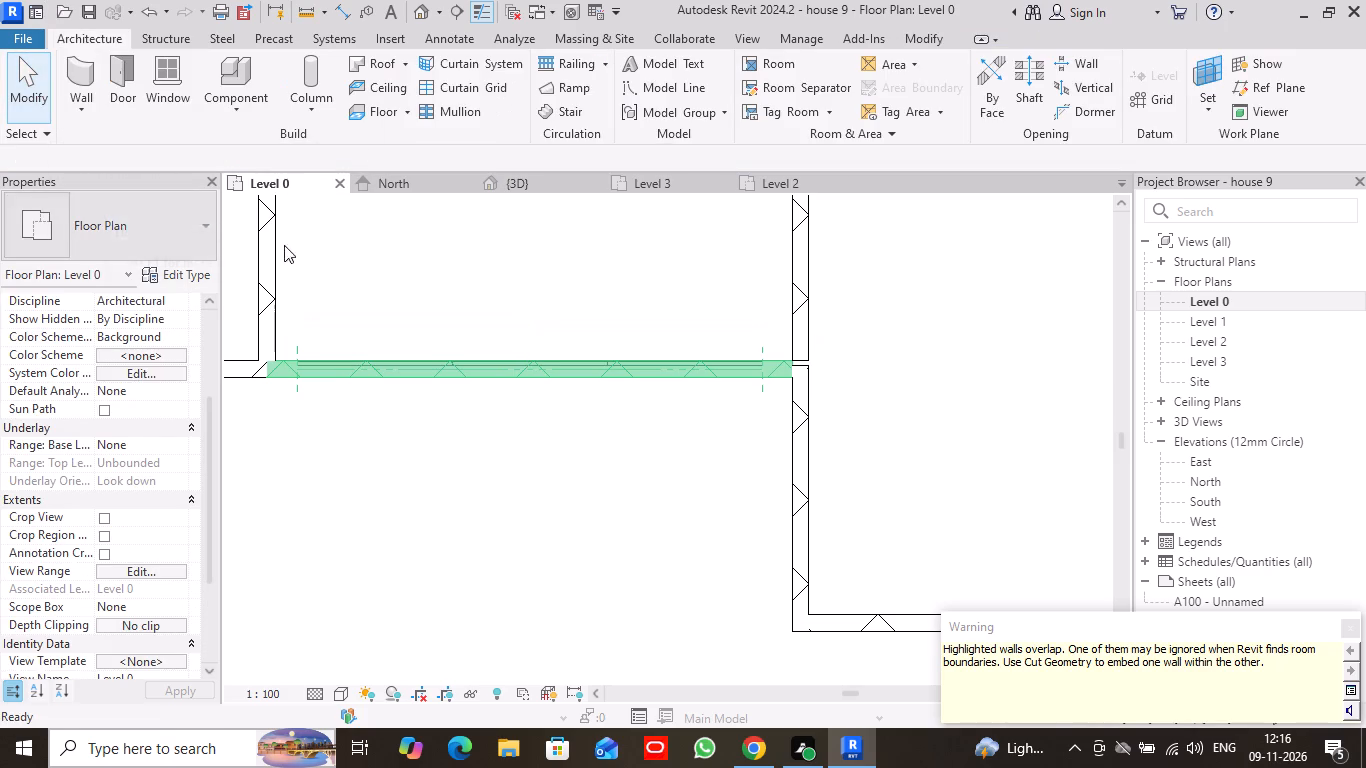
Delete the 10' 4" Curtain_Wall-Storefront wall at the base of the front facade in the 3D view.
click(513, 181)
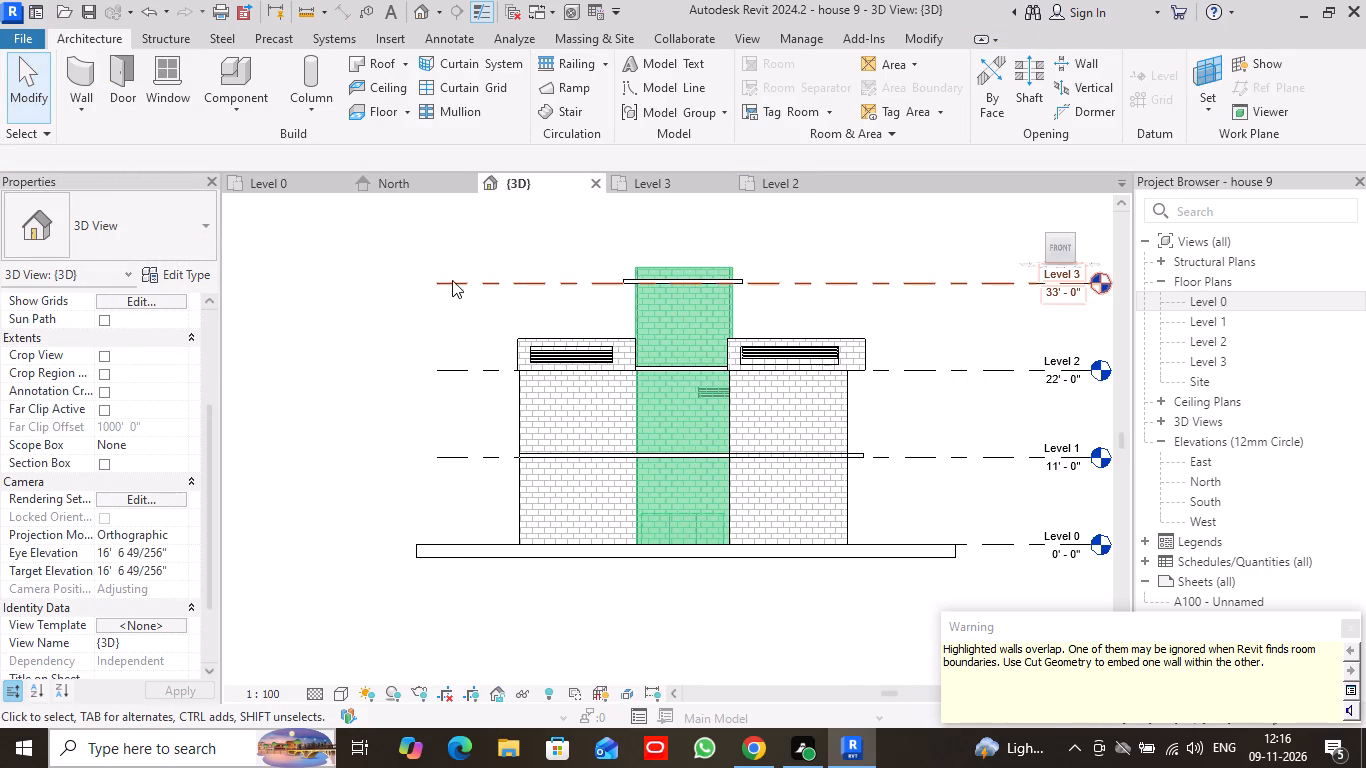
click(26, 106)
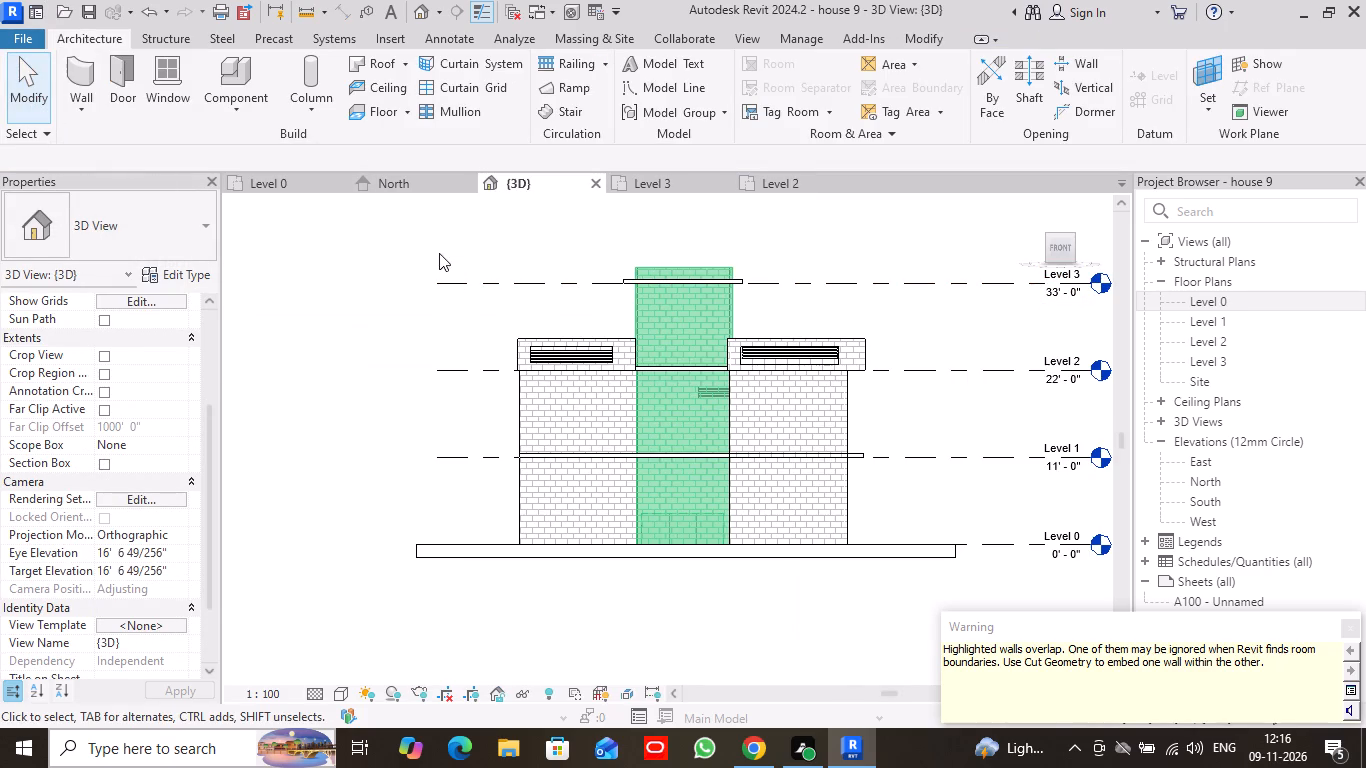
click(439, 239)
scroll(705, 450, down, 3)
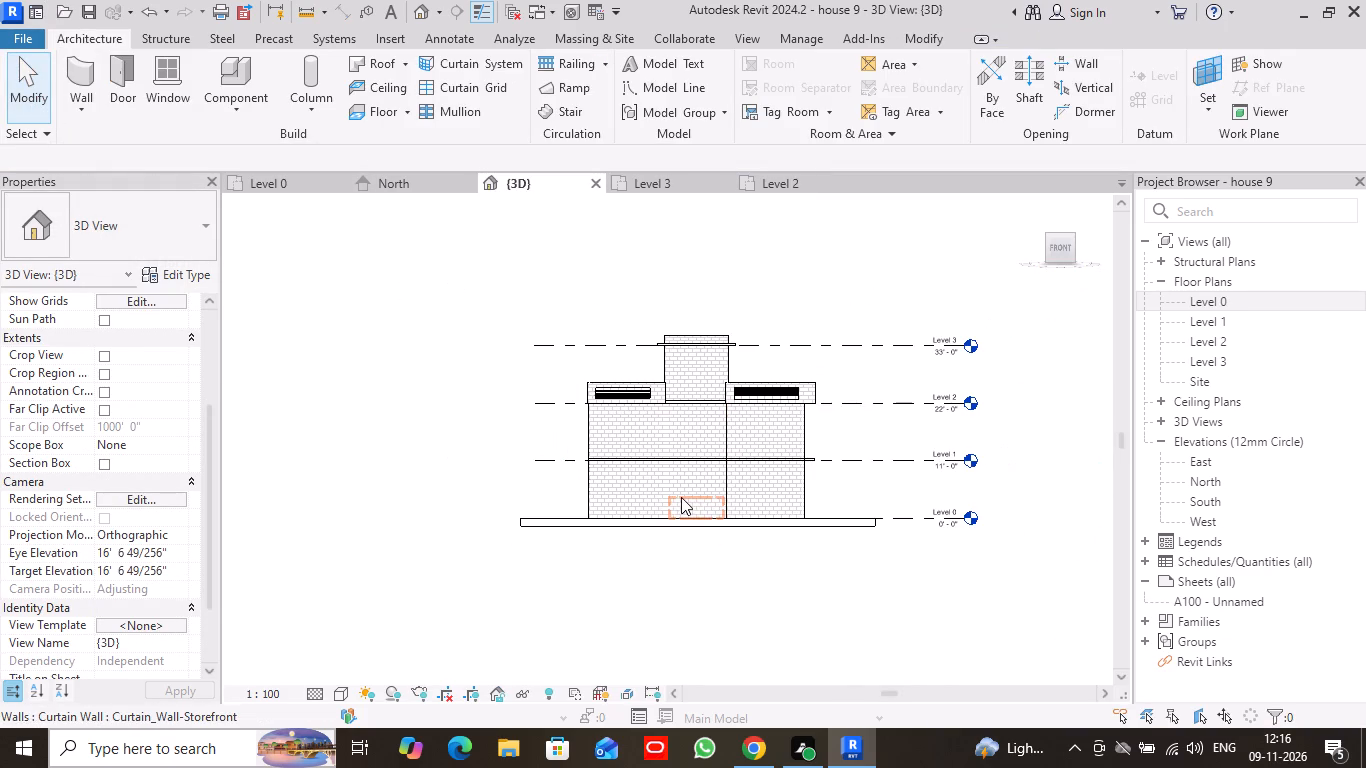
scroll(690, 508, up, 2)
scroll(699, 497, down, 2)
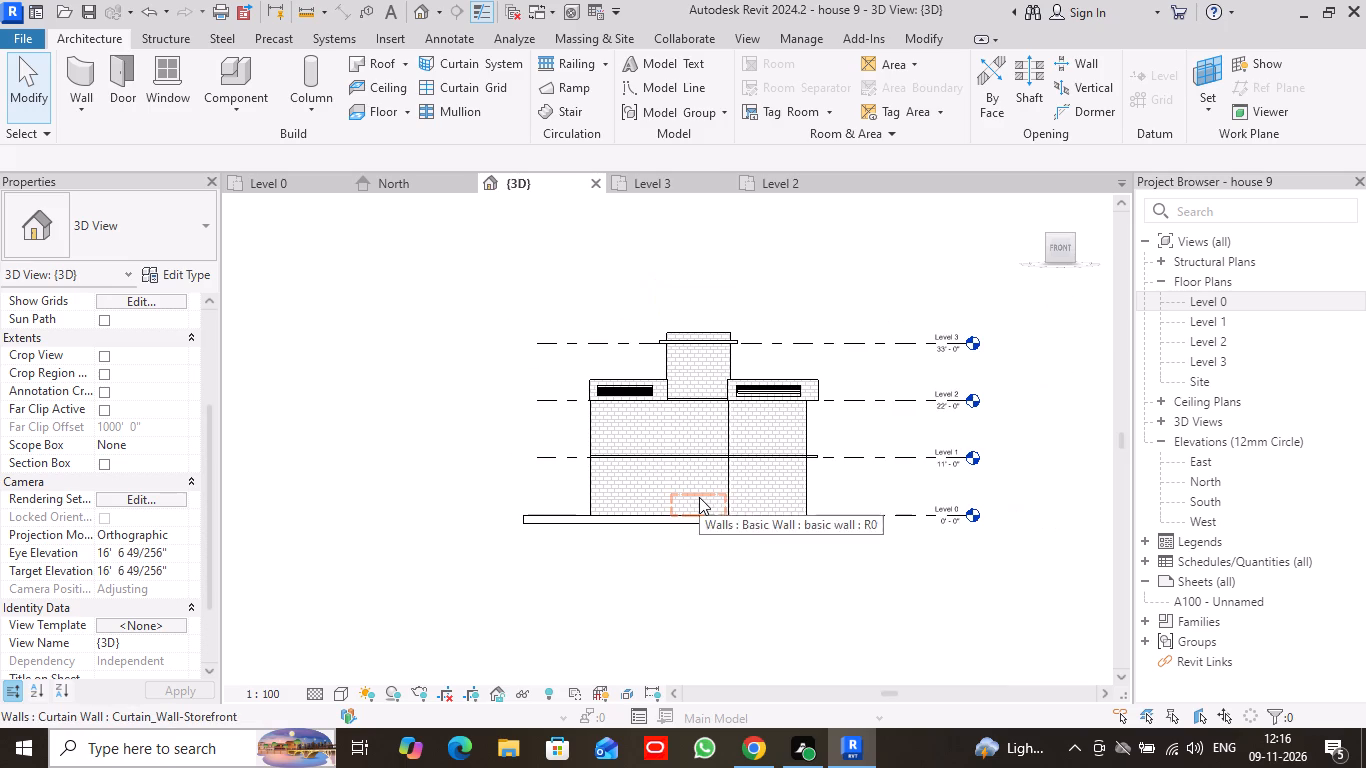
scroll(700, 491, up, 8)
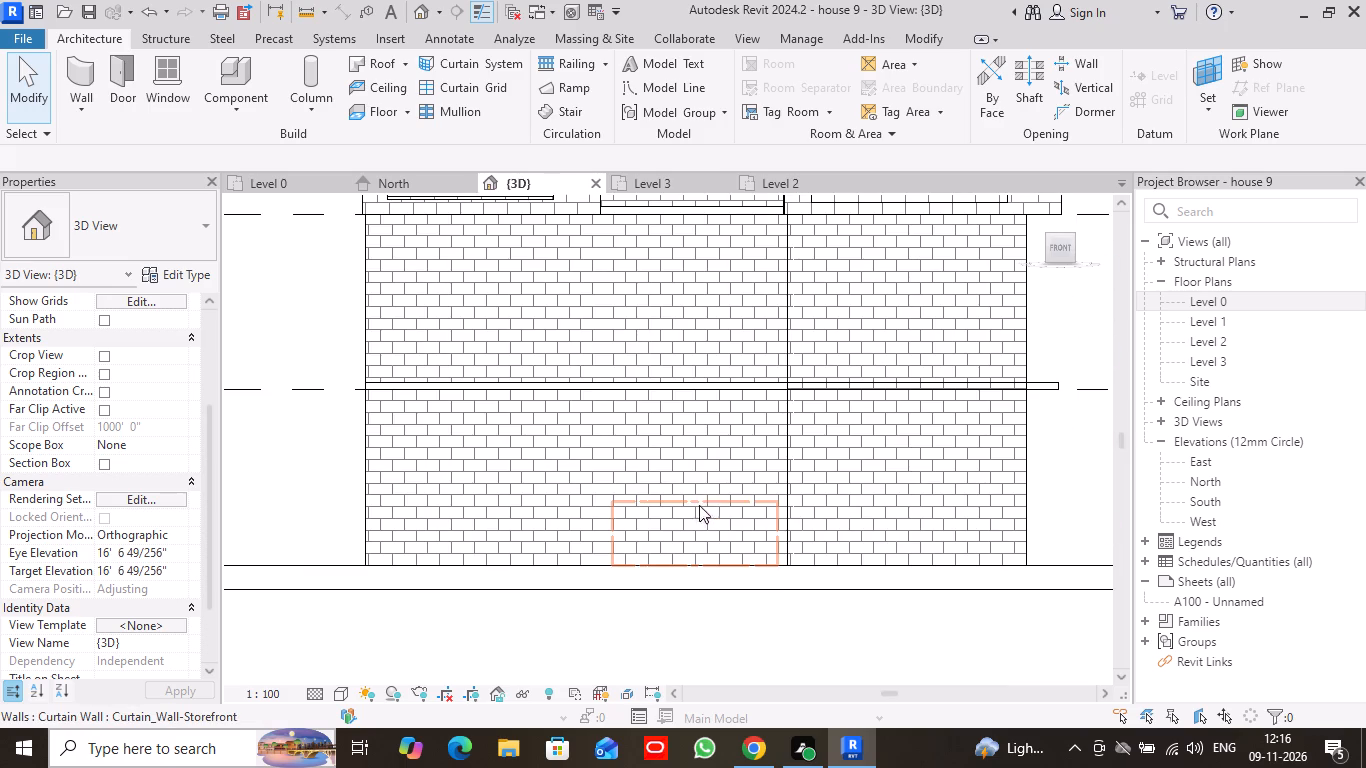
click(704, 498)
right_click(704, 498)
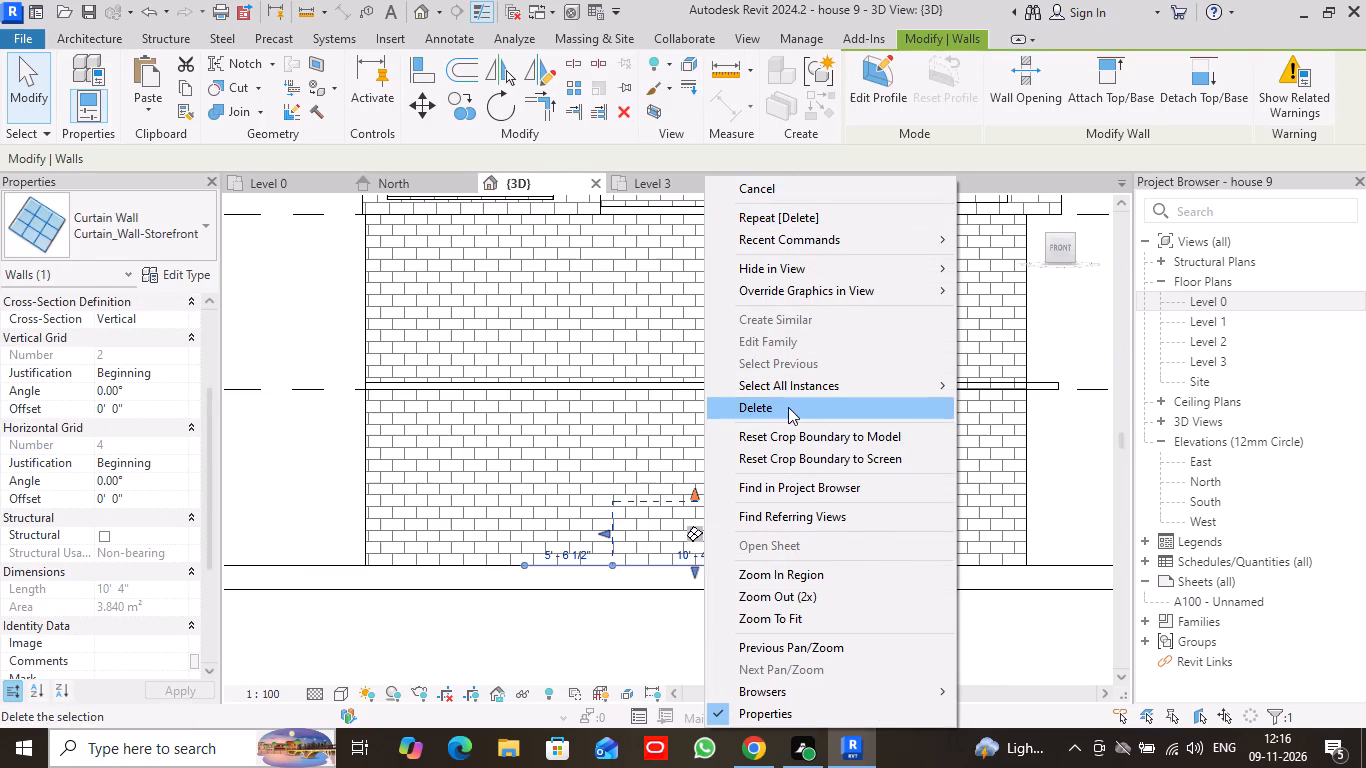
click(788, 407)
On the Level 0 plan, draw a 4' high Curtain_Wall-Storefront wall within the front wall, from near the narrow room's partition to near the corner.
click(83, 72)
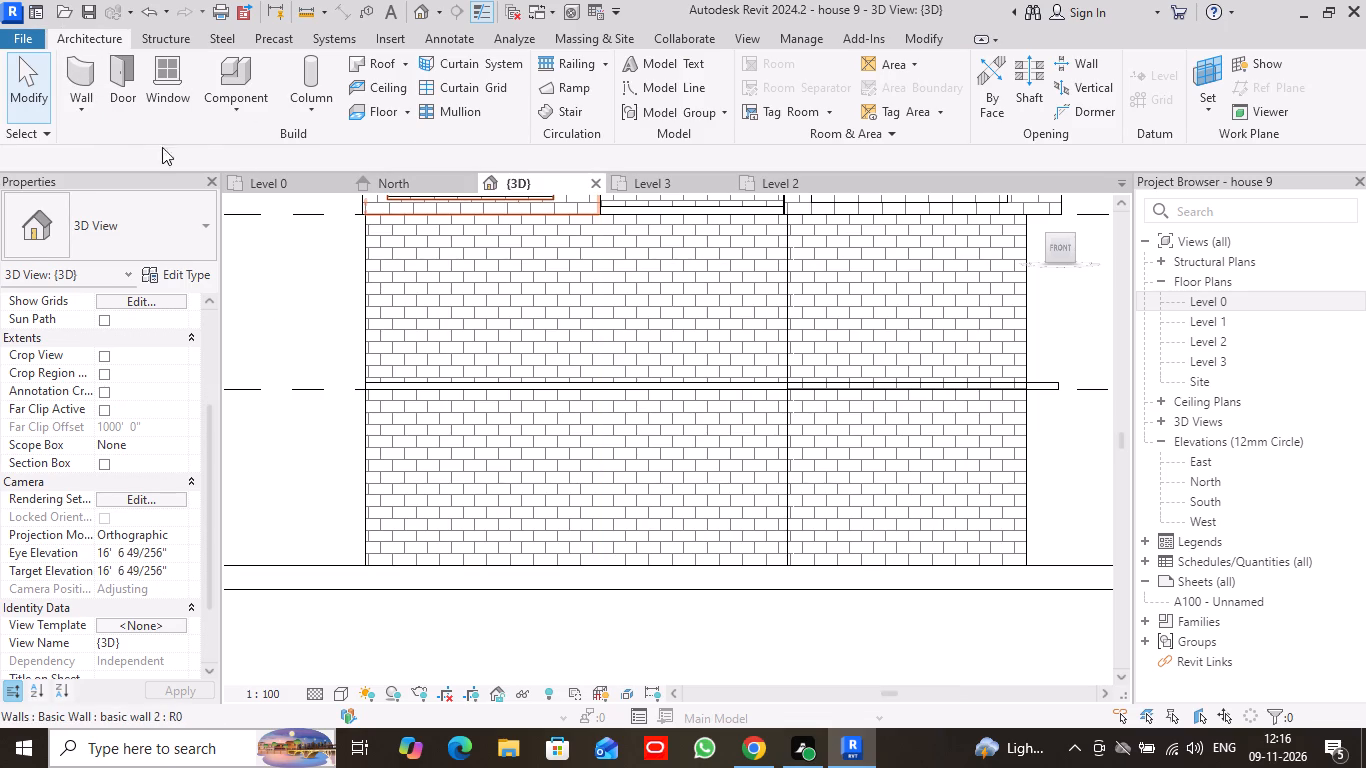
click(287, 182)
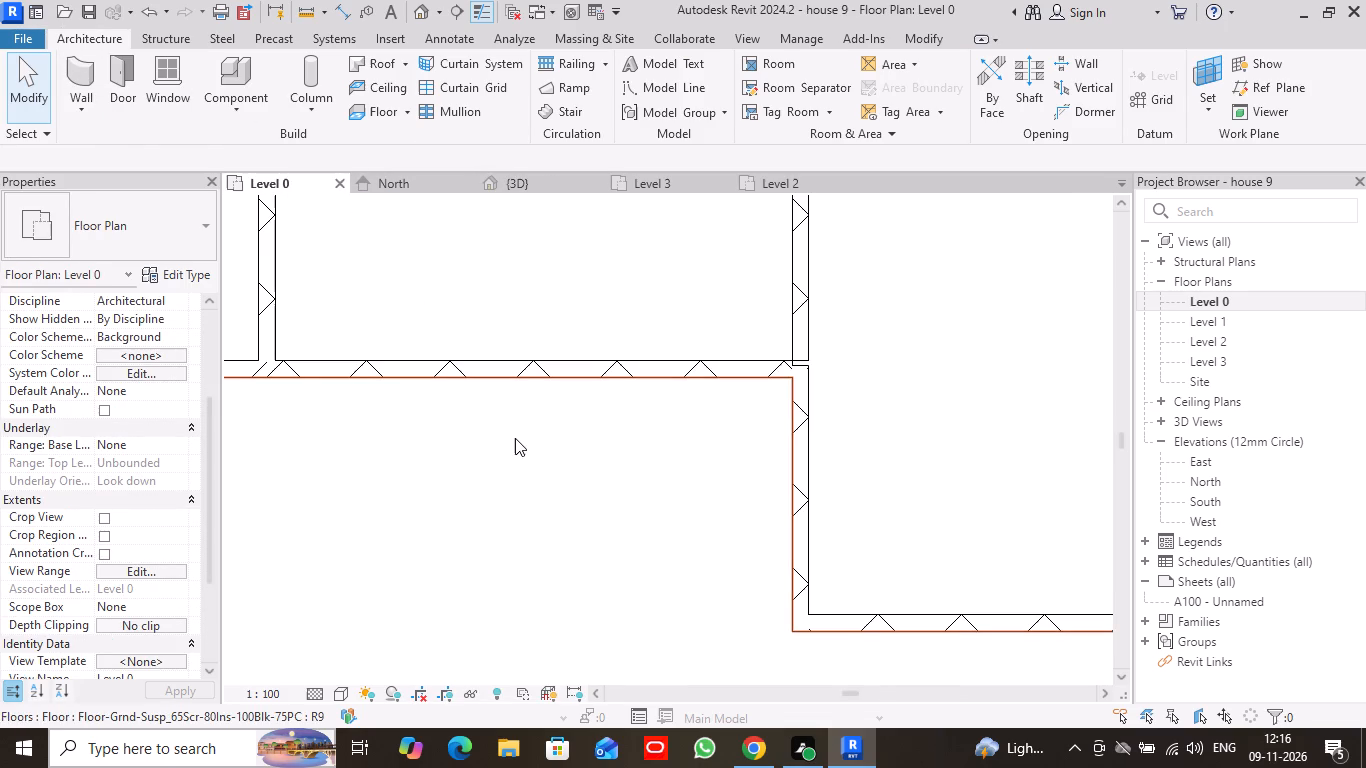
scroll(515, 438, down, 4)
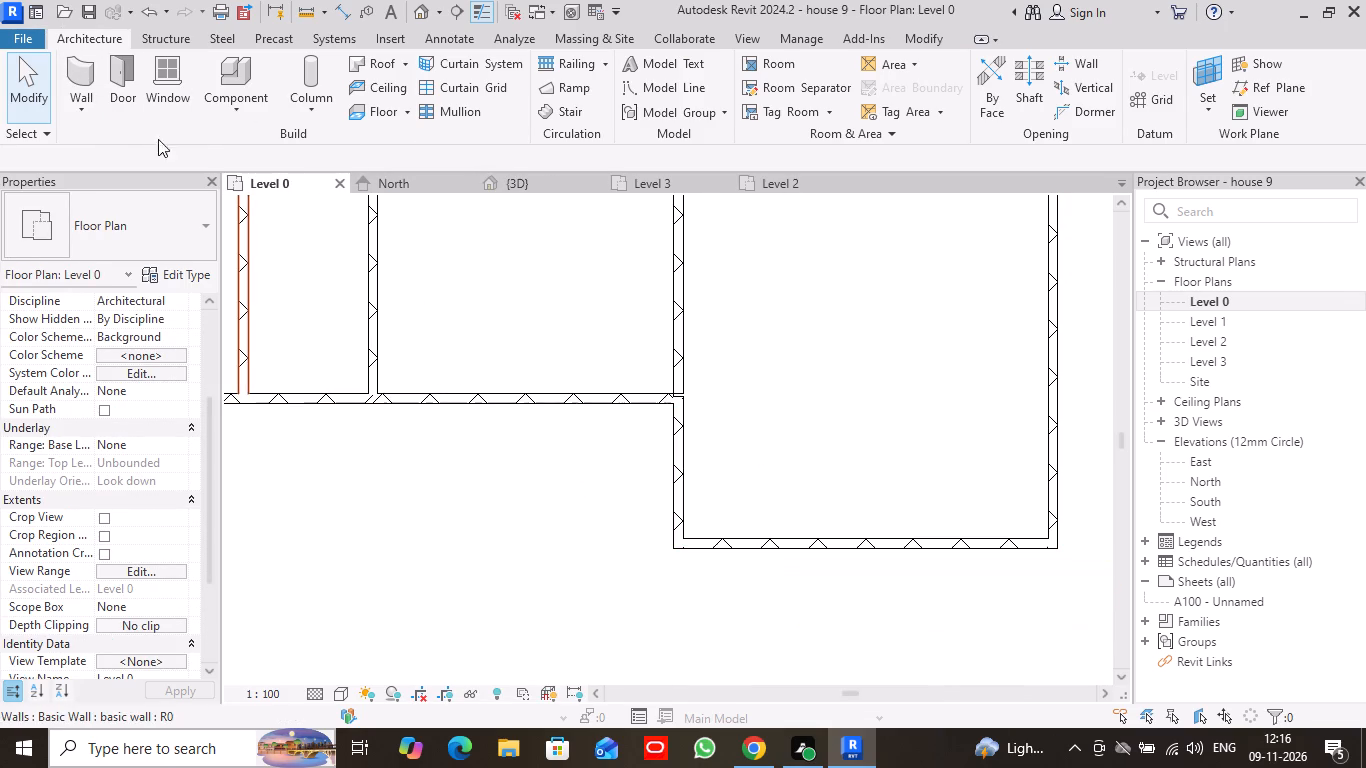
click(26, 70)
click(87, 80)
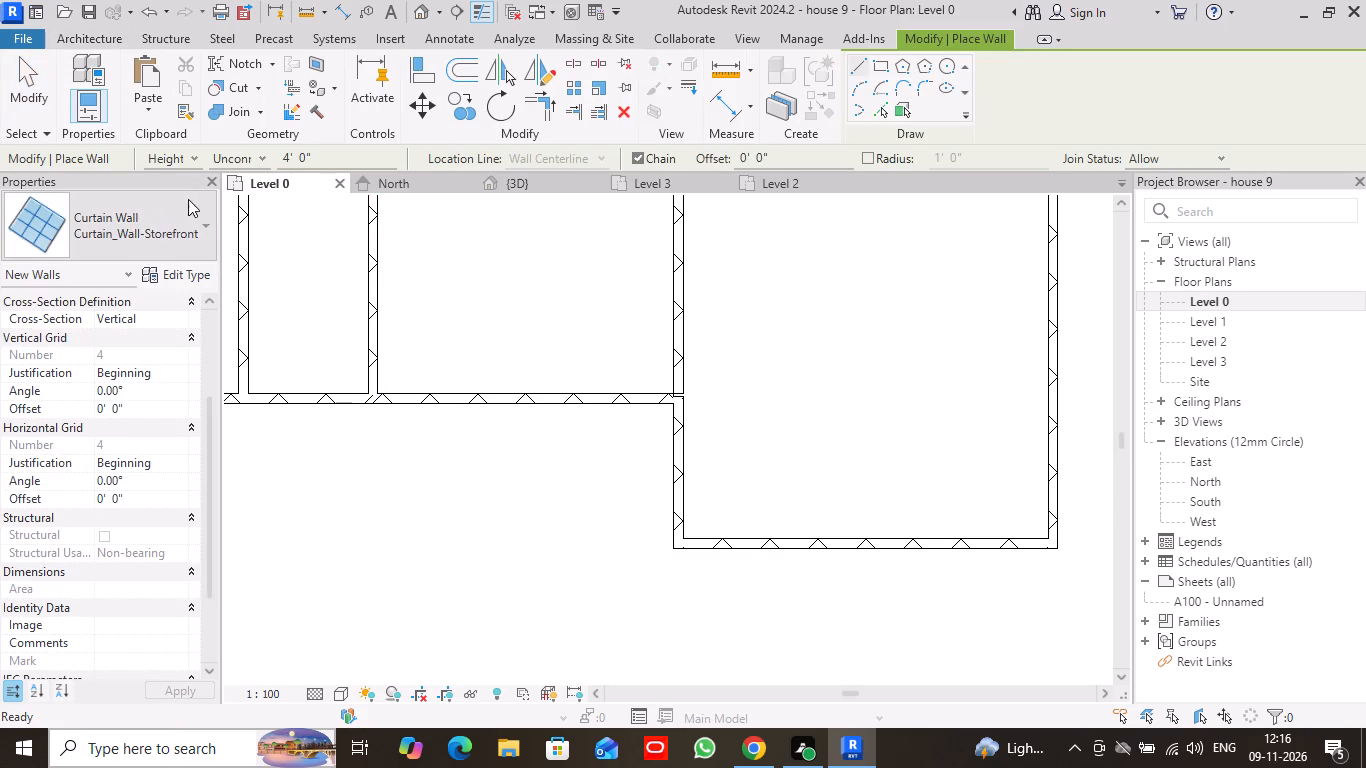
scroll(496, 471, up, 5)
scroll(496, 471, down, 1)
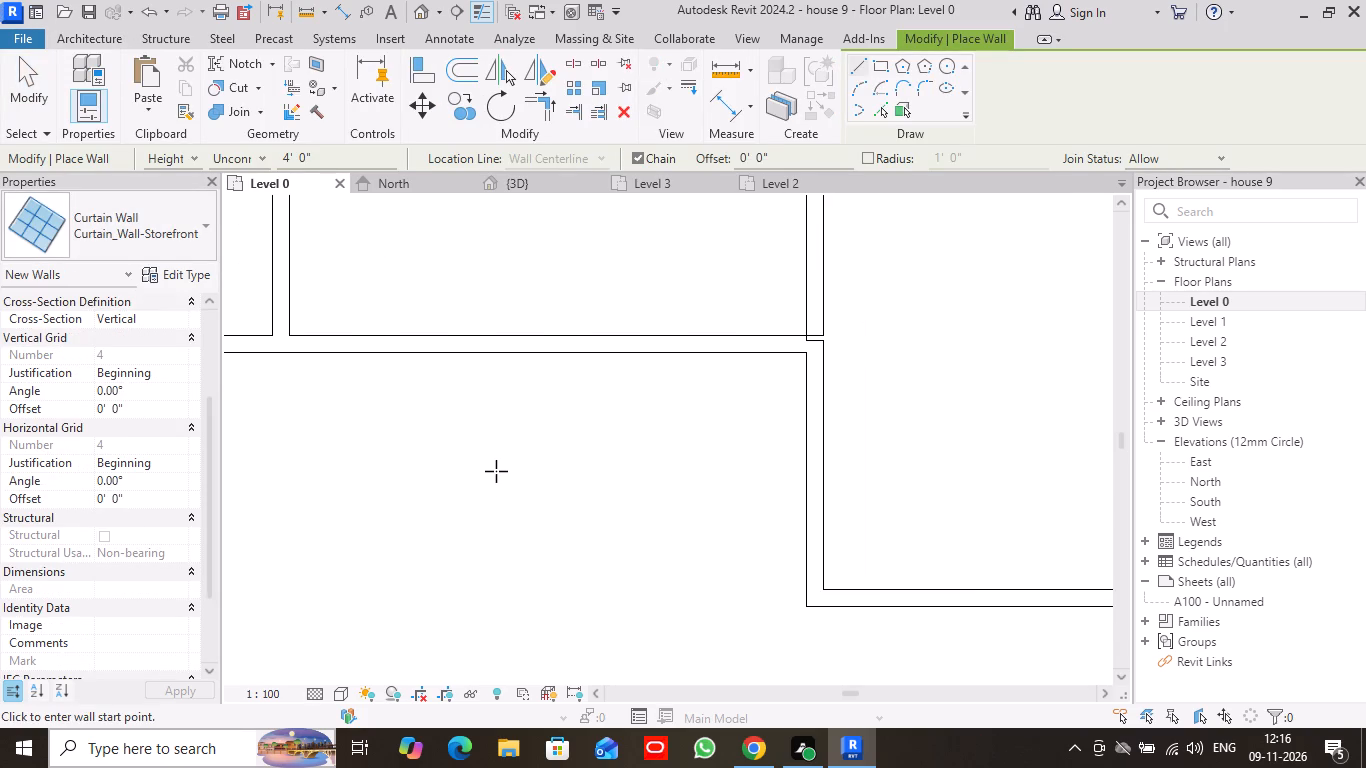
click(323, 355)
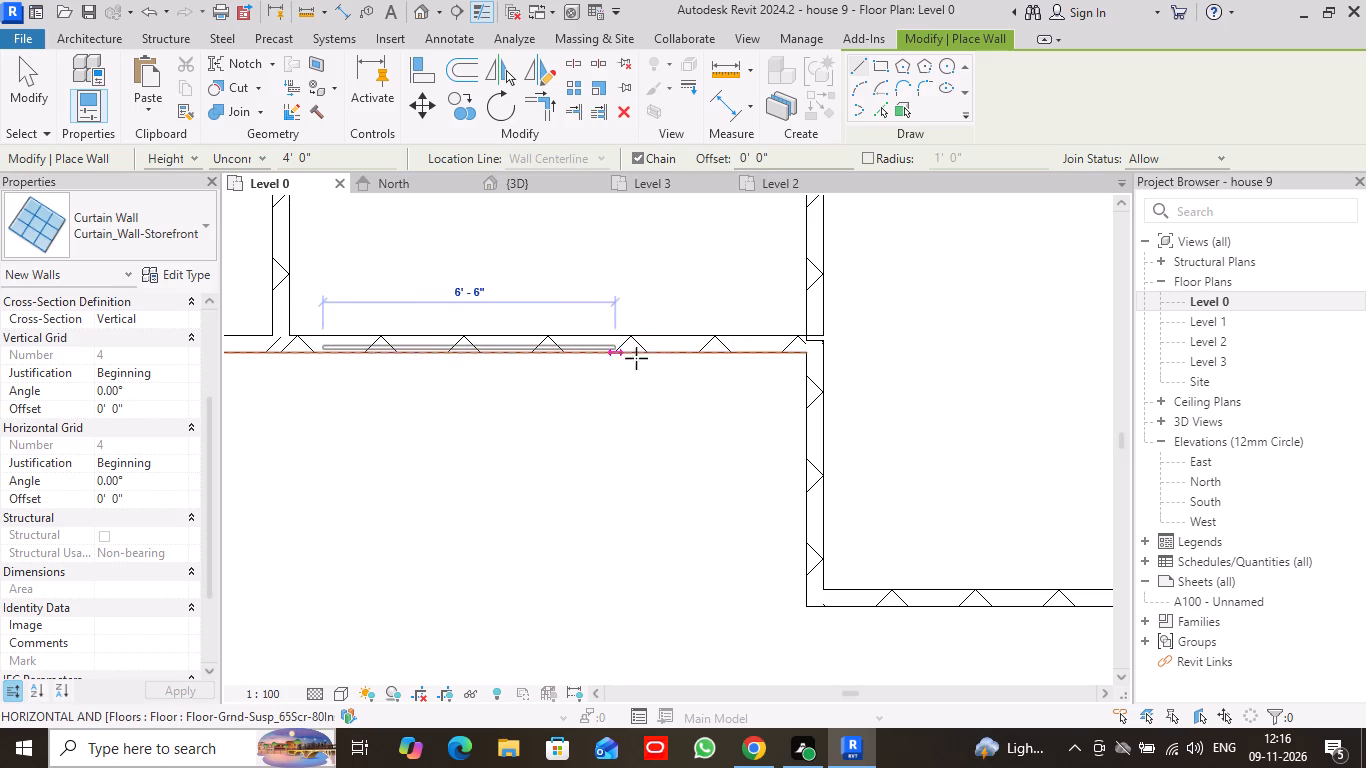
click(785, 346)
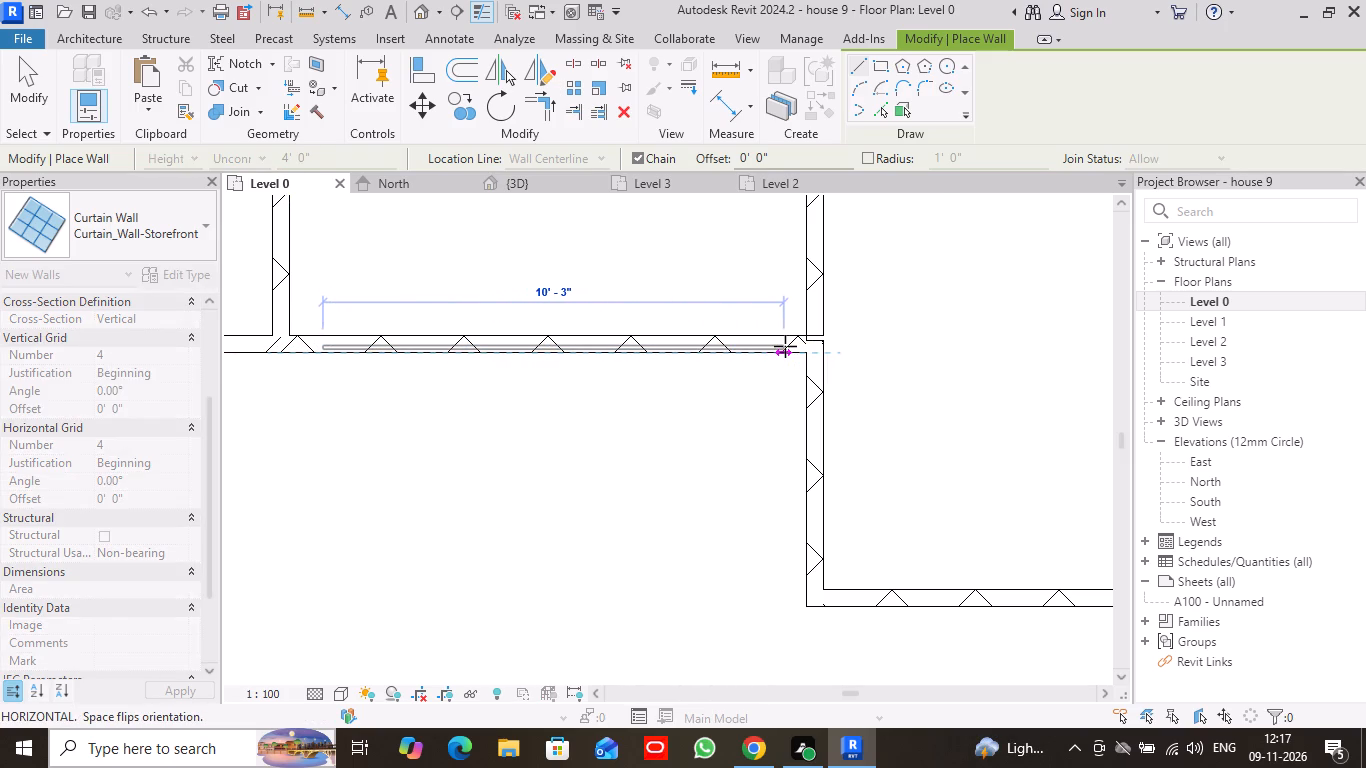
click(31, 84)
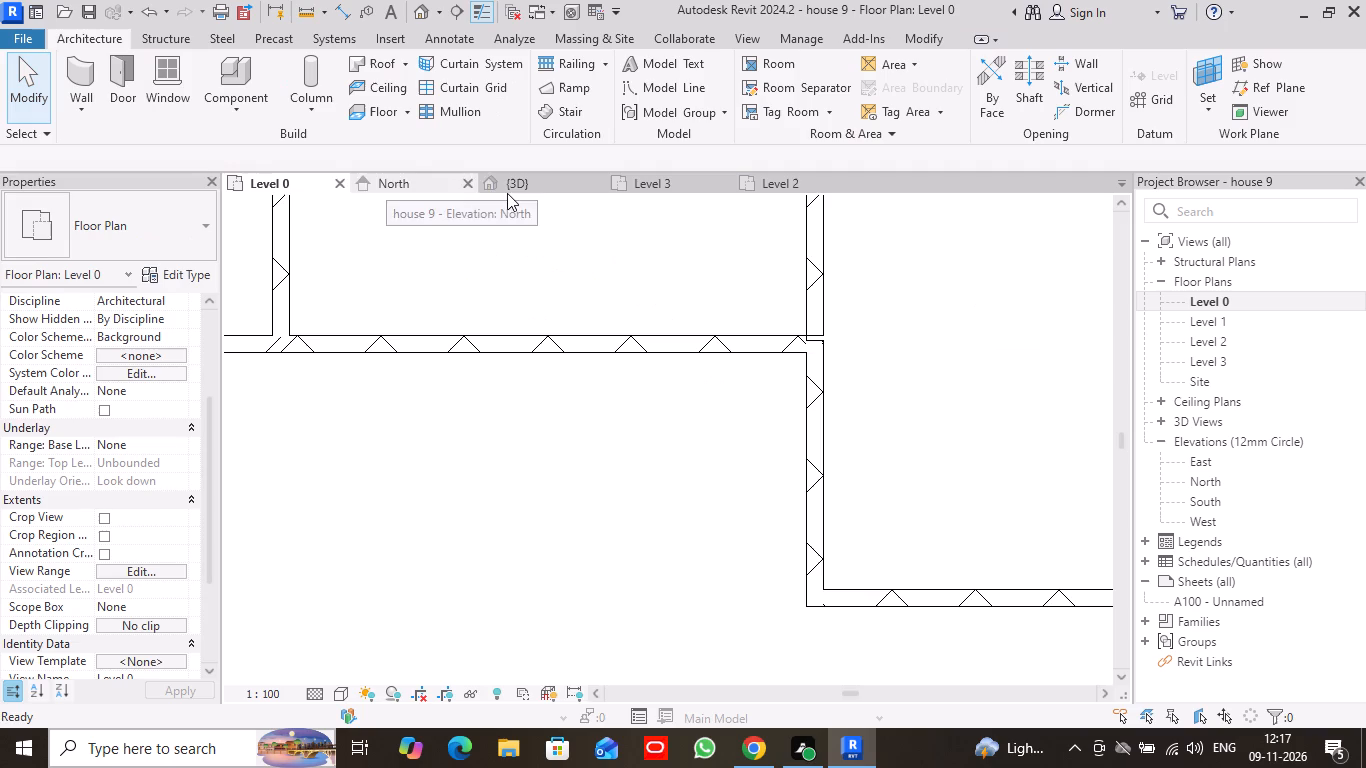
Examine the redrawn storefront curtain wall and front facade in 3D, using the Shaded and Hidden Line visual styles.
click(542, 185)
scroll(737, 382, down, 1)
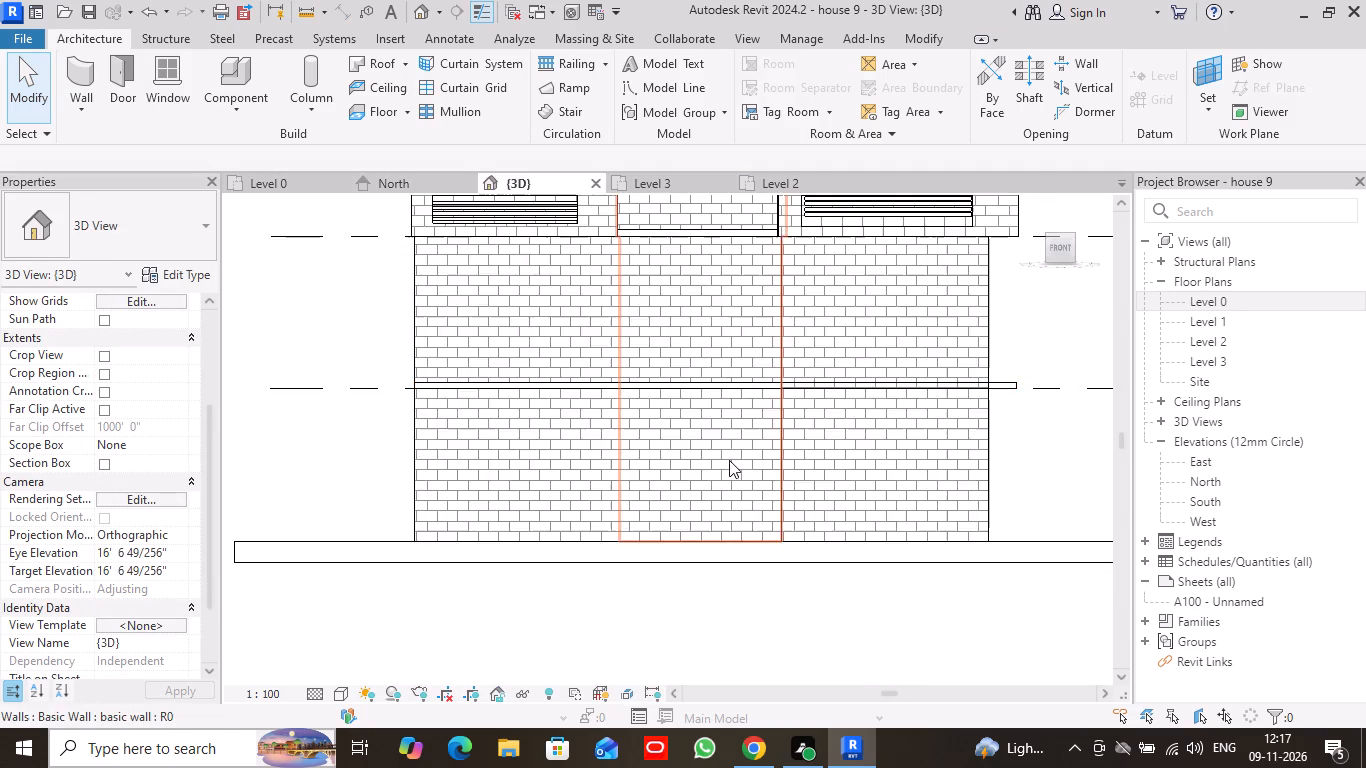
scroll(726, 464, down, 2)
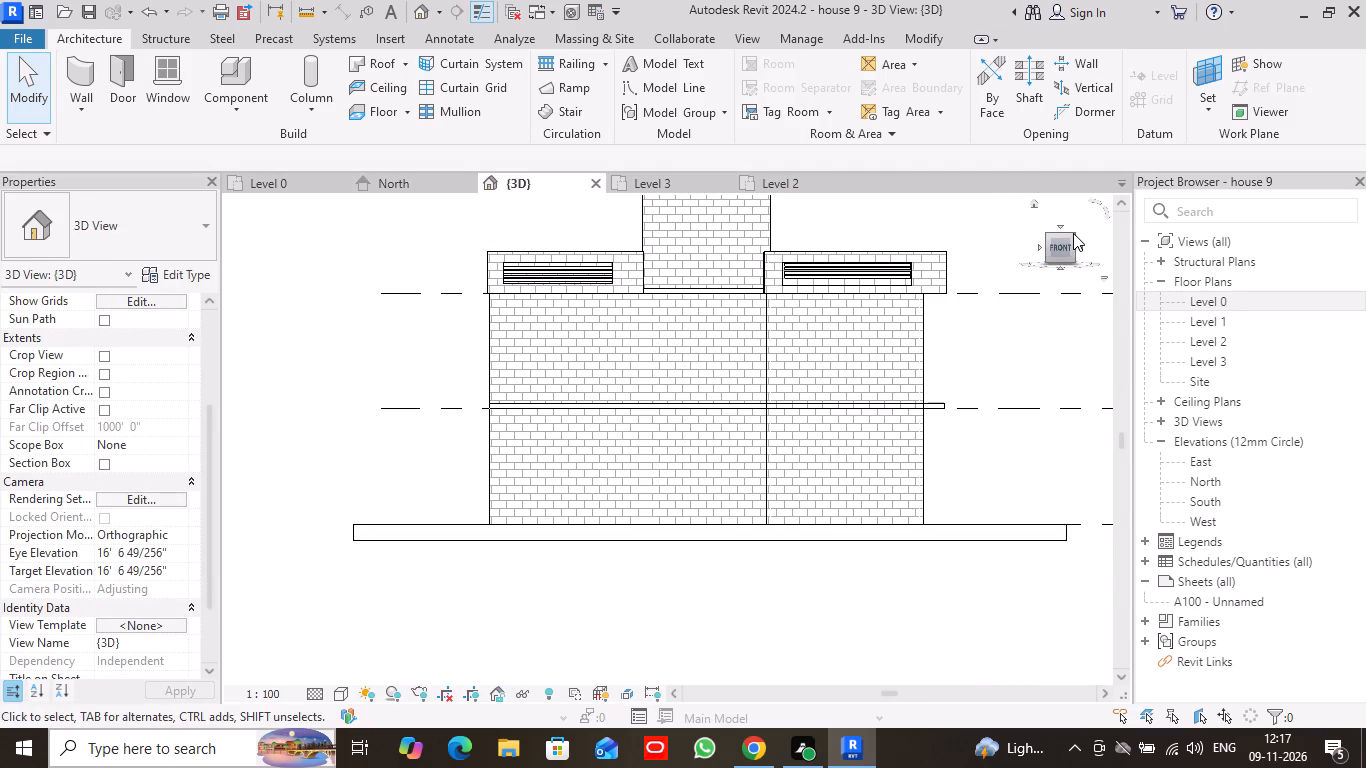
drag(1073, 235, 999, 281)
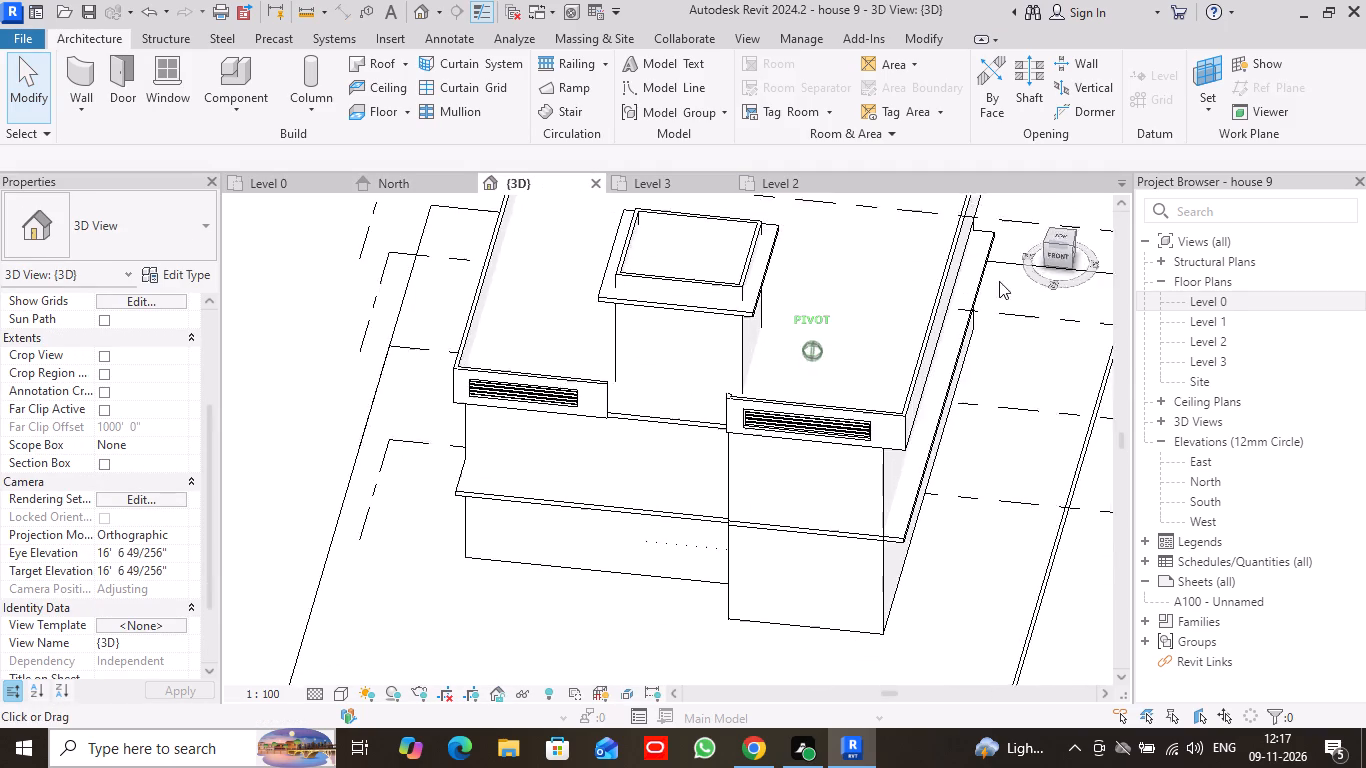
drag(999, 281, 1031, 252)
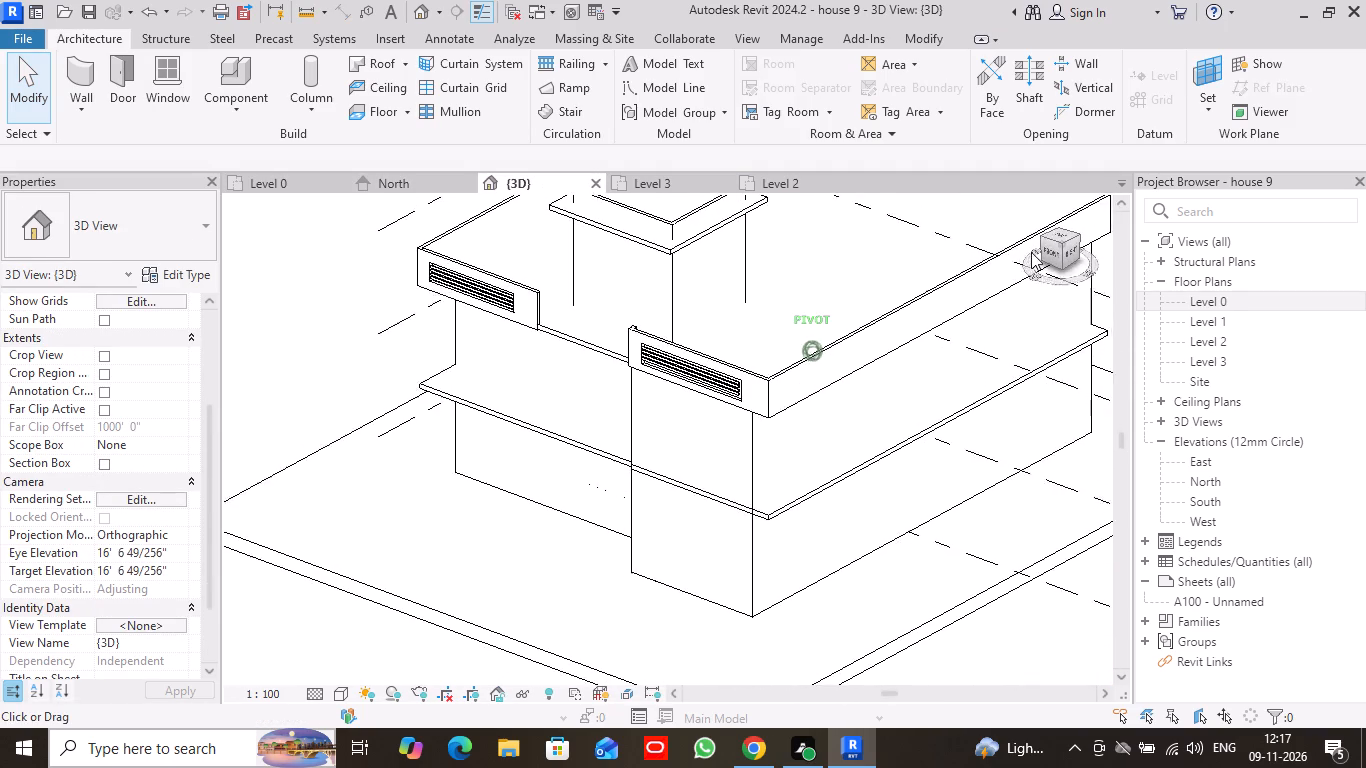
drag(1031, 252, 1032, 251)
click(344, 695)
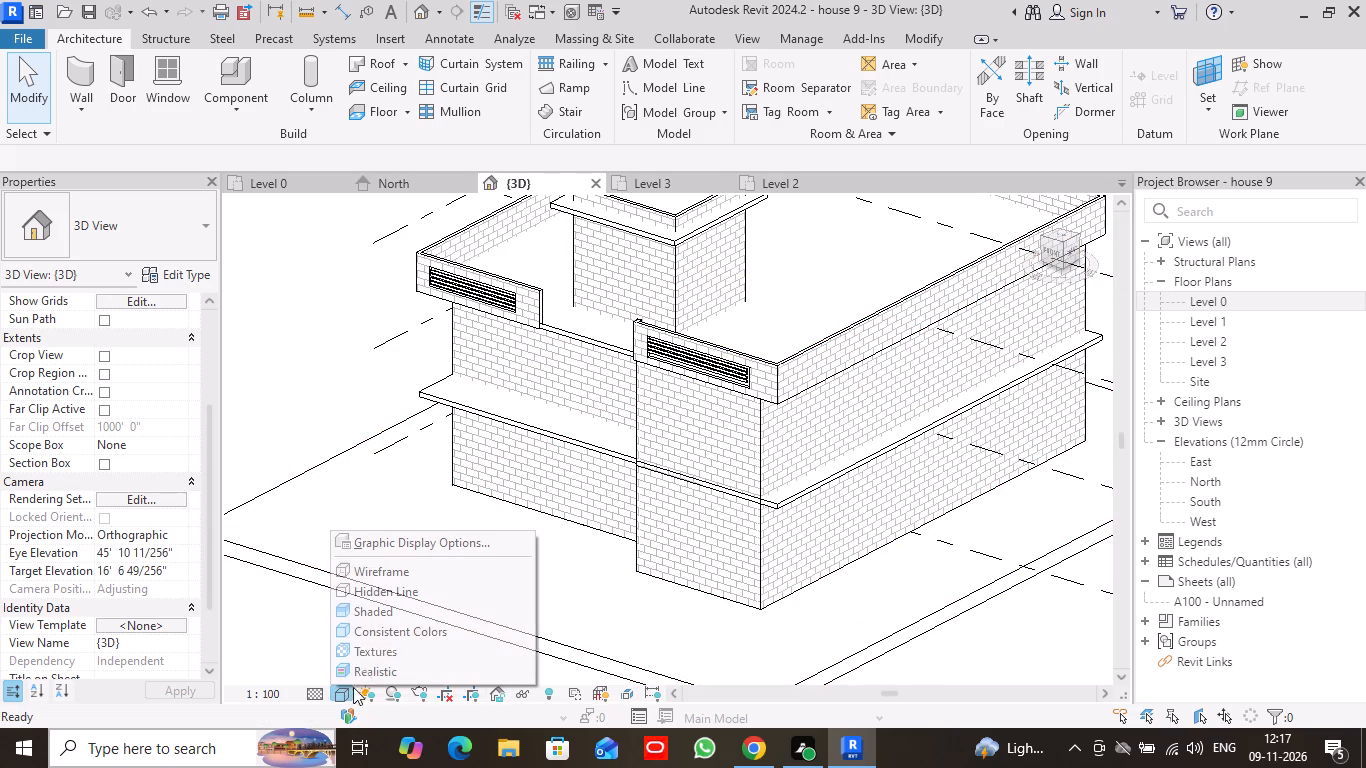
click(367, 615)
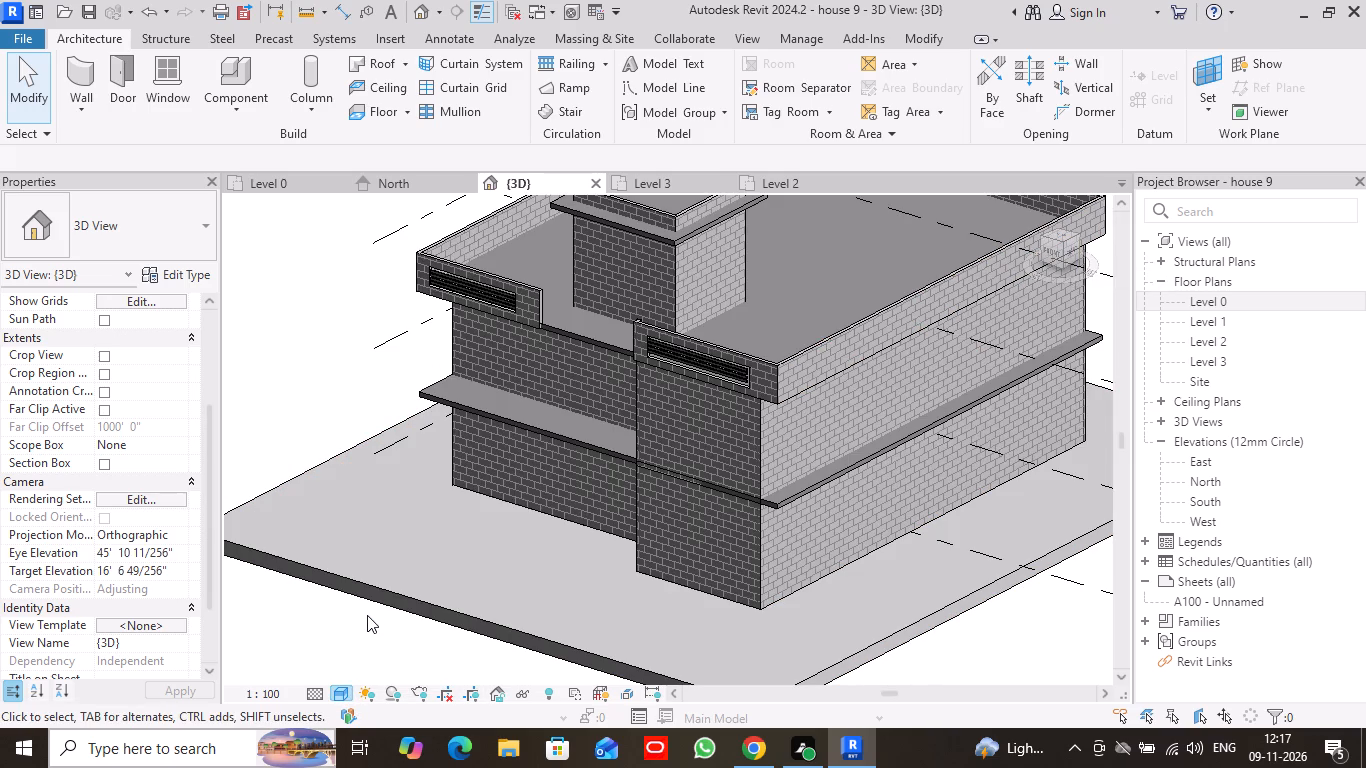
scroll(367, 615, down, 3)
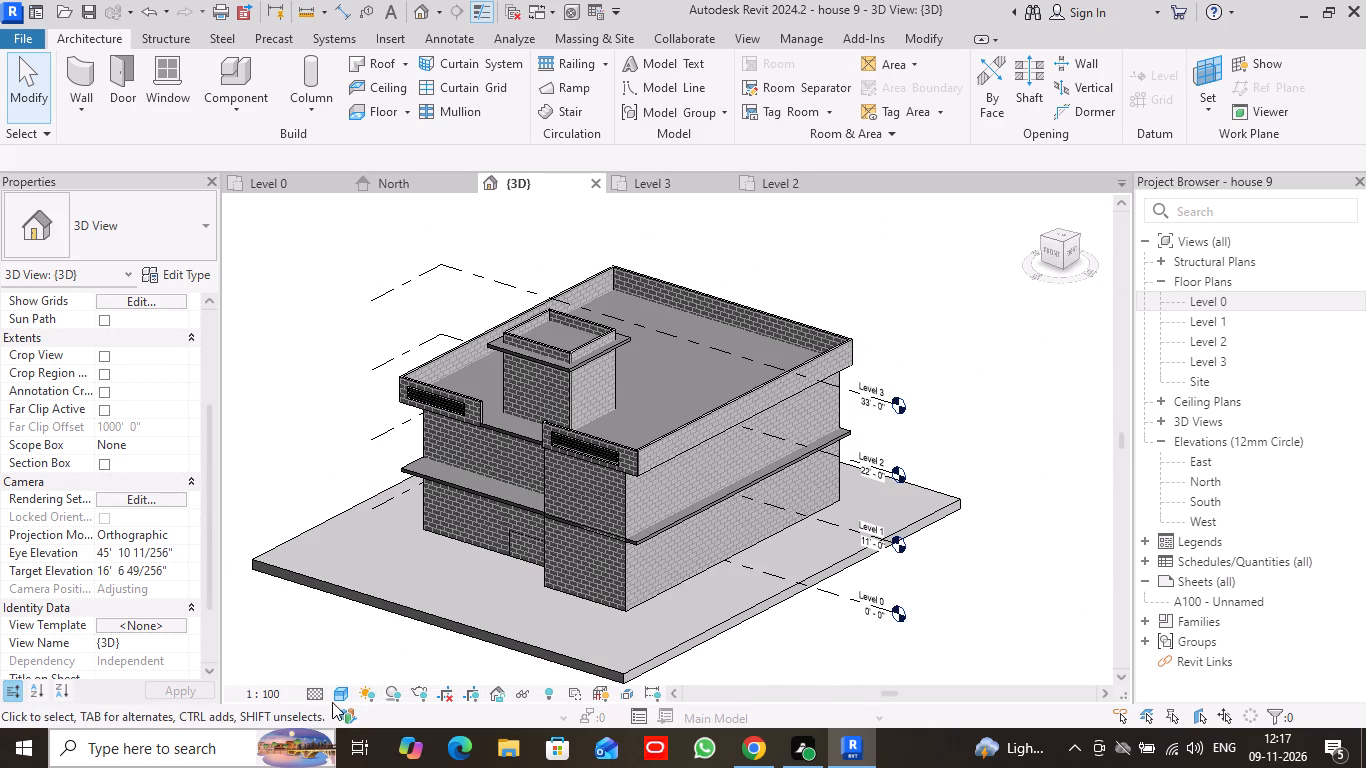
click(343, 699)
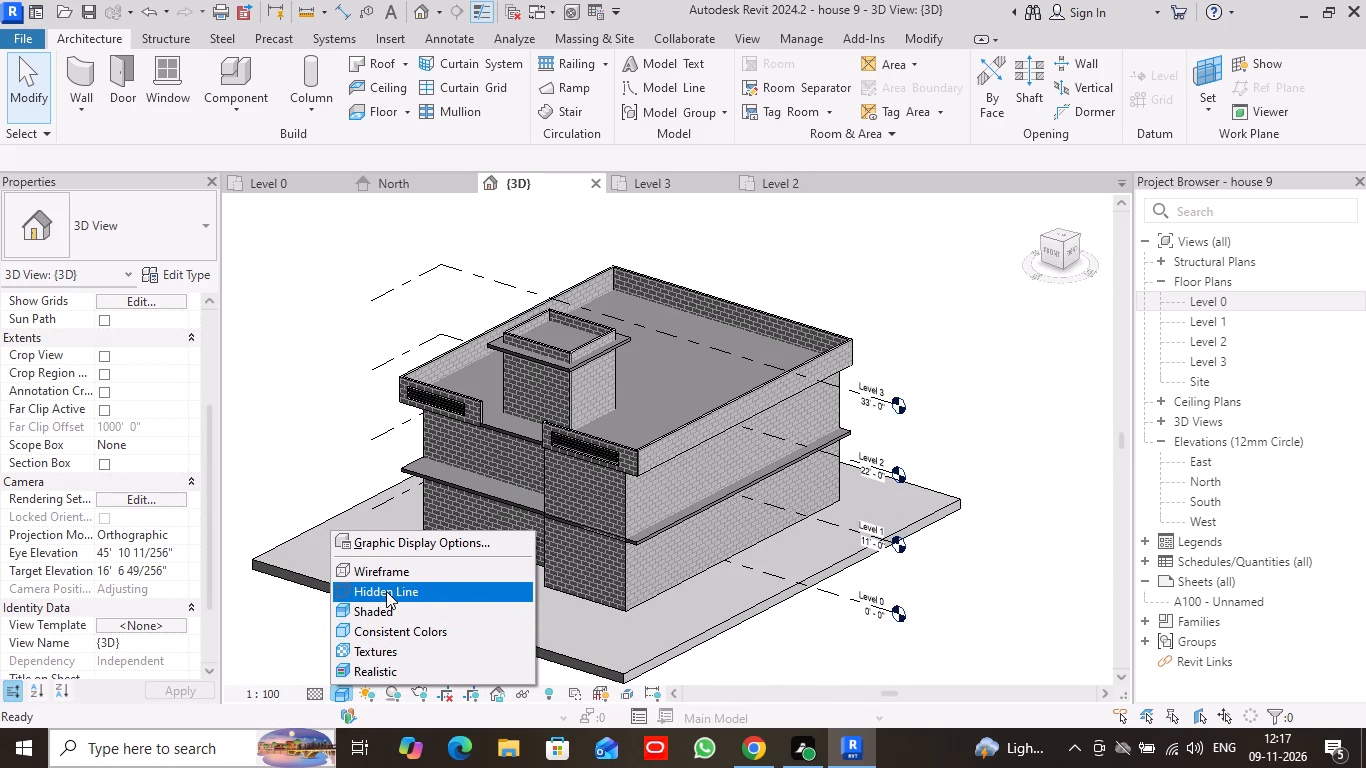
click(386, 591)
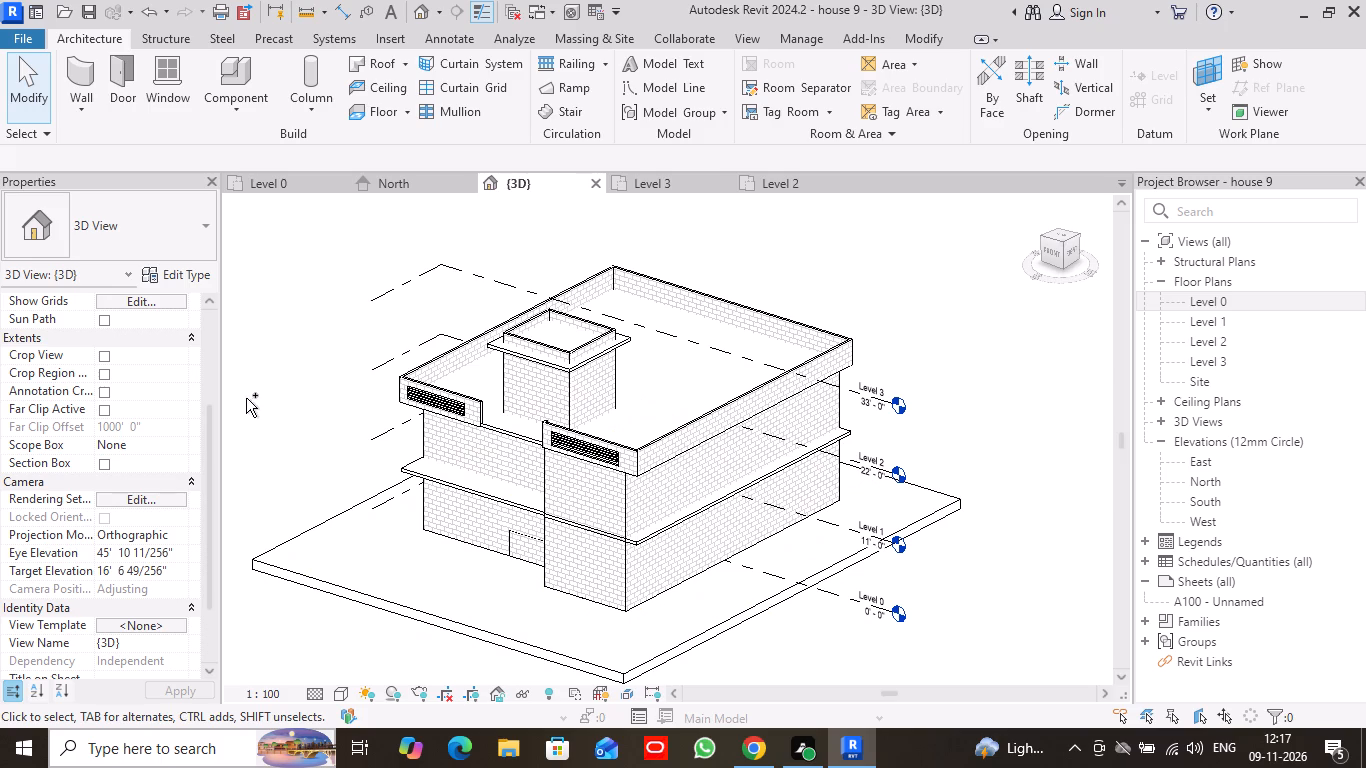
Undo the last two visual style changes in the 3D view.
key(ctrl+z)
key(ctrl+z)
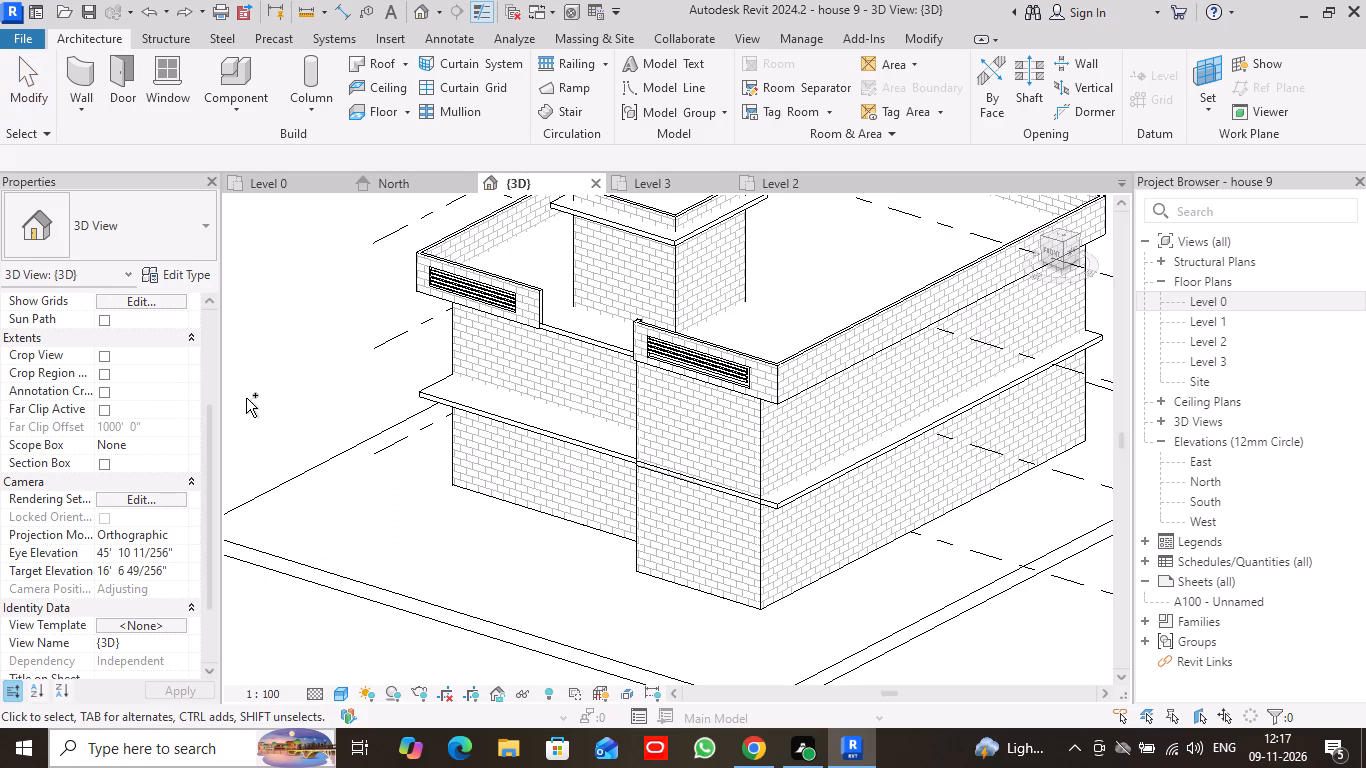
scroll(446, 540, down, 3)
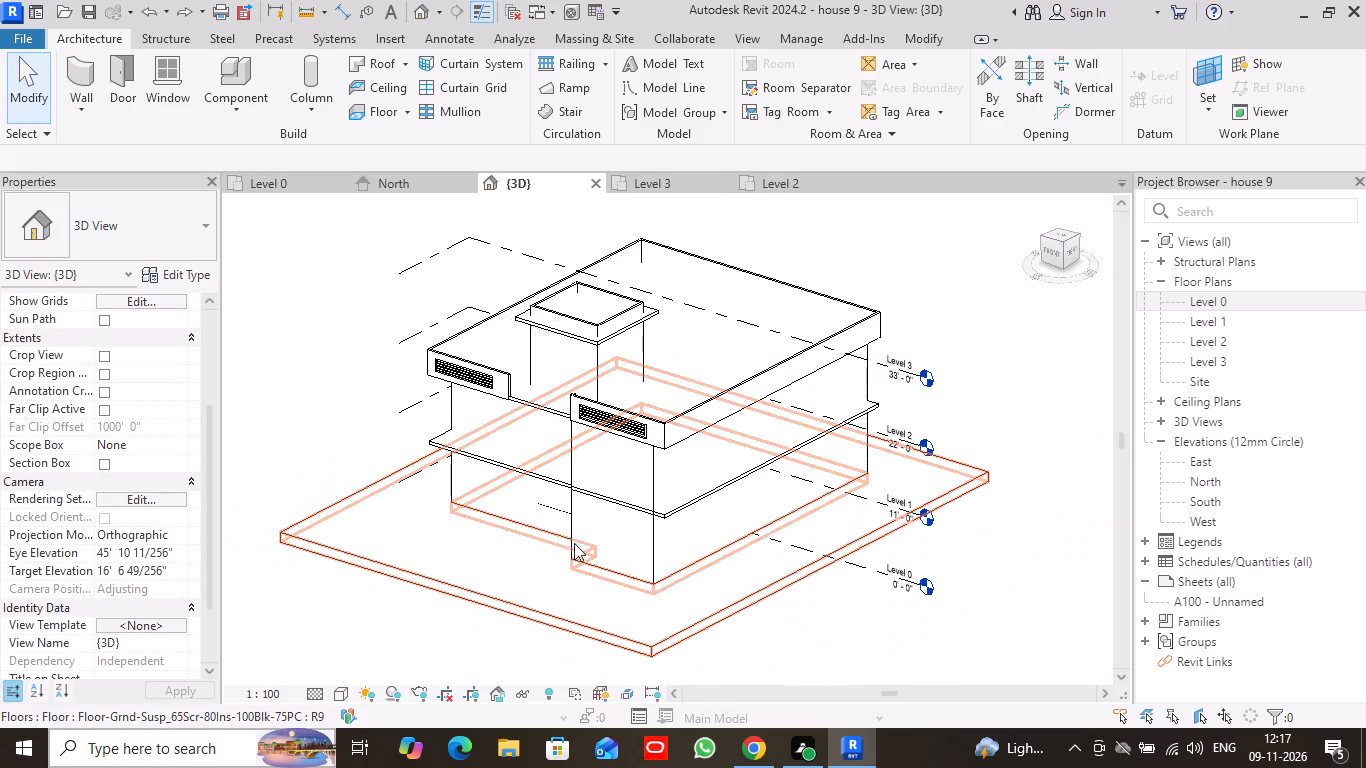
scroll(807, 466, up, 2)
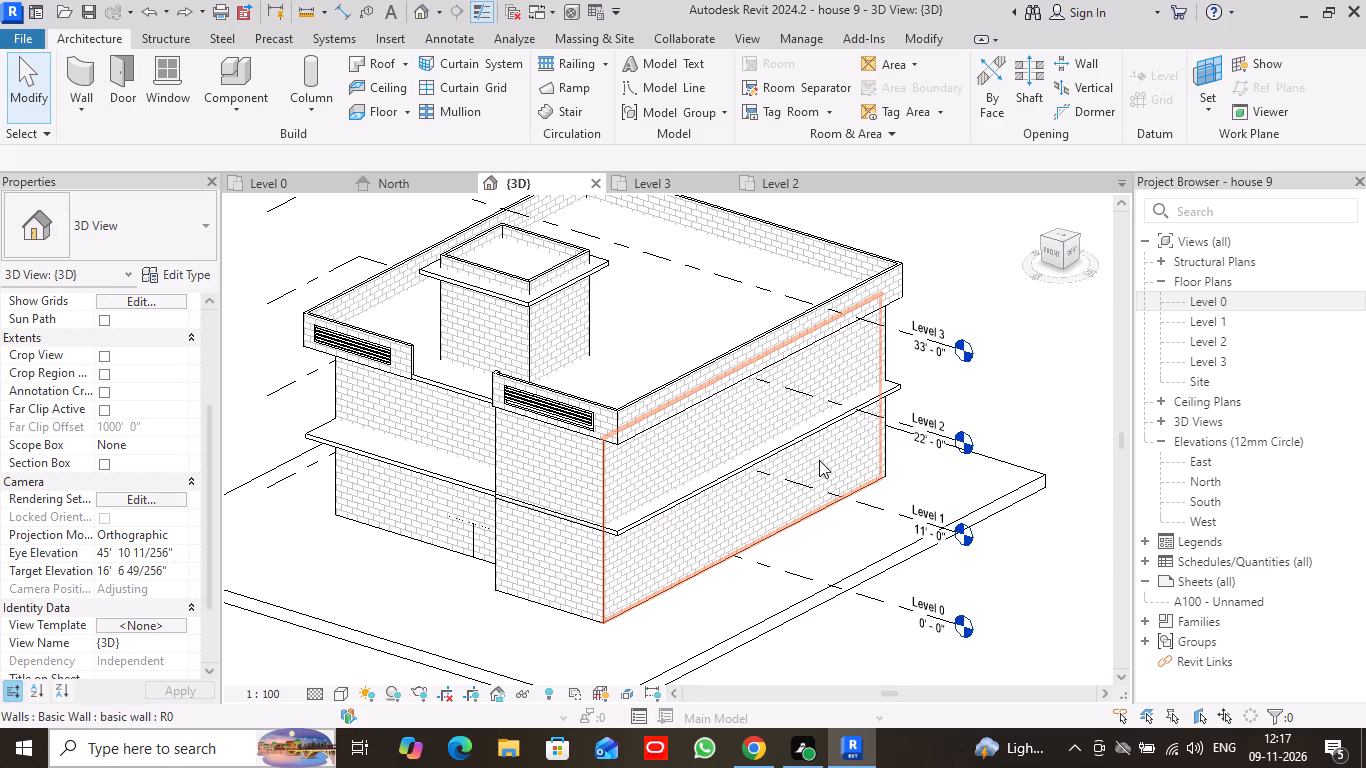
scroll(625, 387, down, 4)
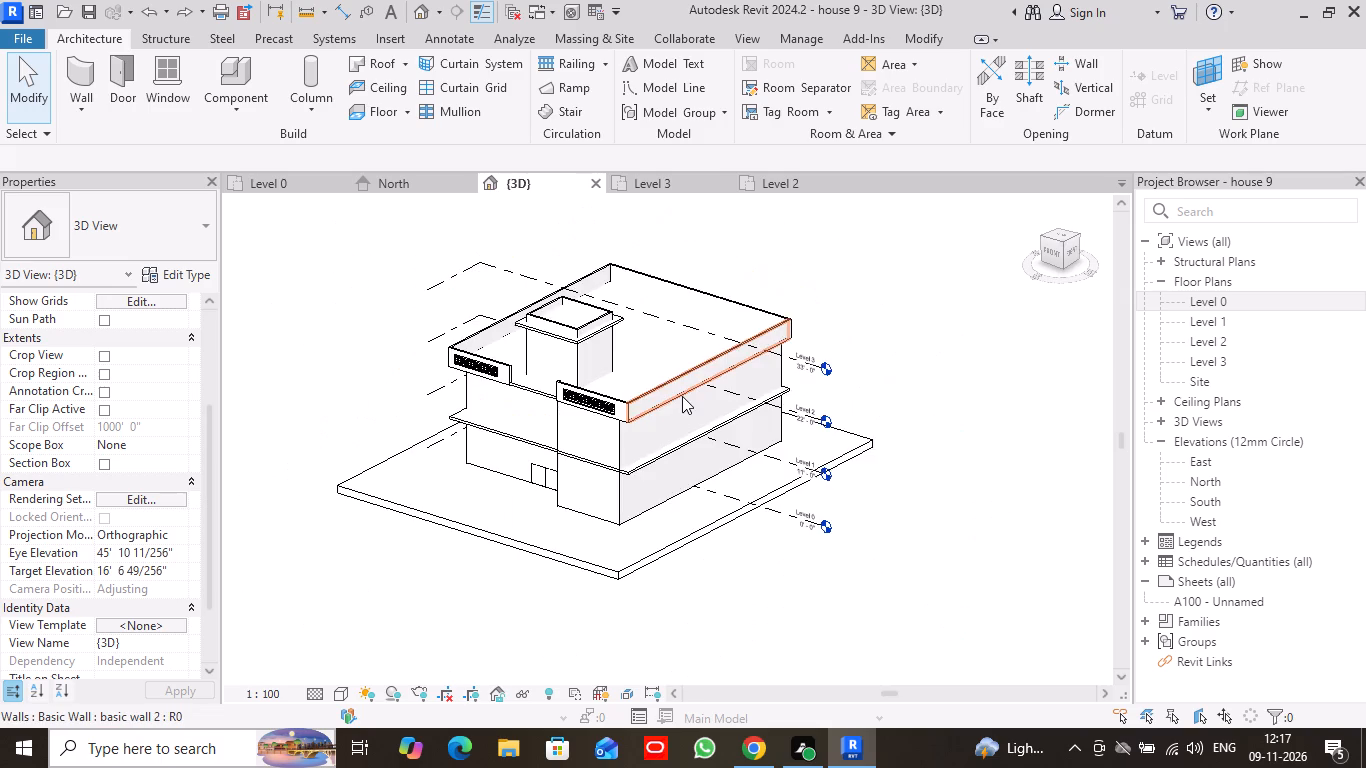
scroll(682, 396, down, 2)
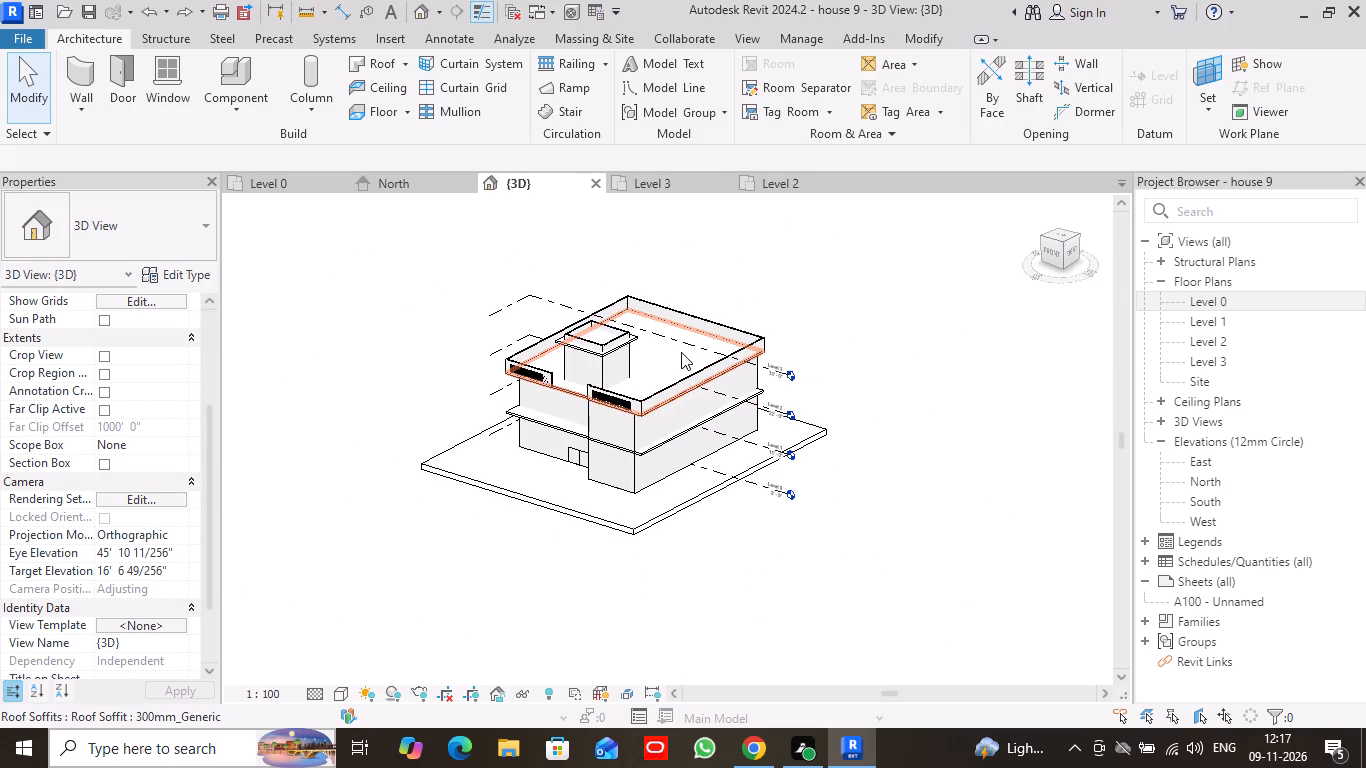
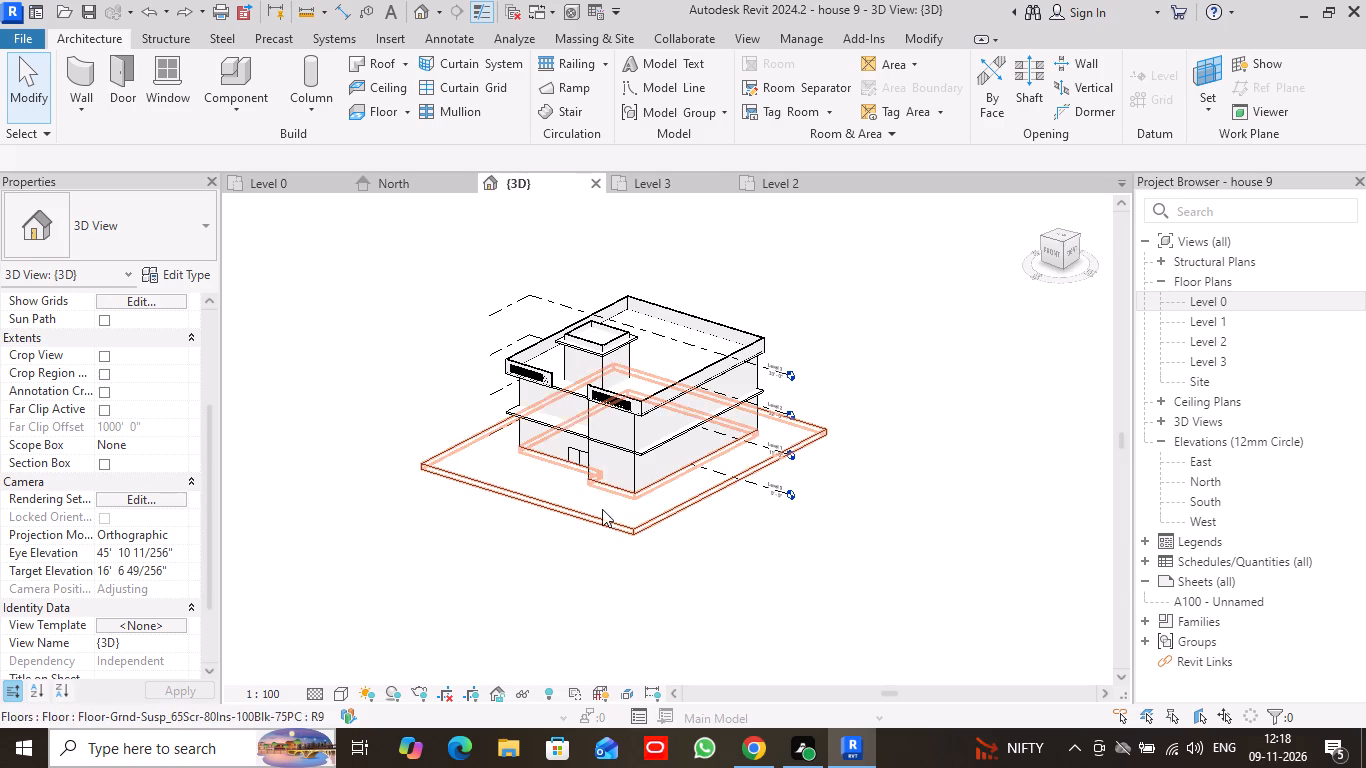
Turn on Automatically Embed in the type properties of the Curtain_Wall-Storefront wall on the front facade.
scroll(572, 451, up, 11)
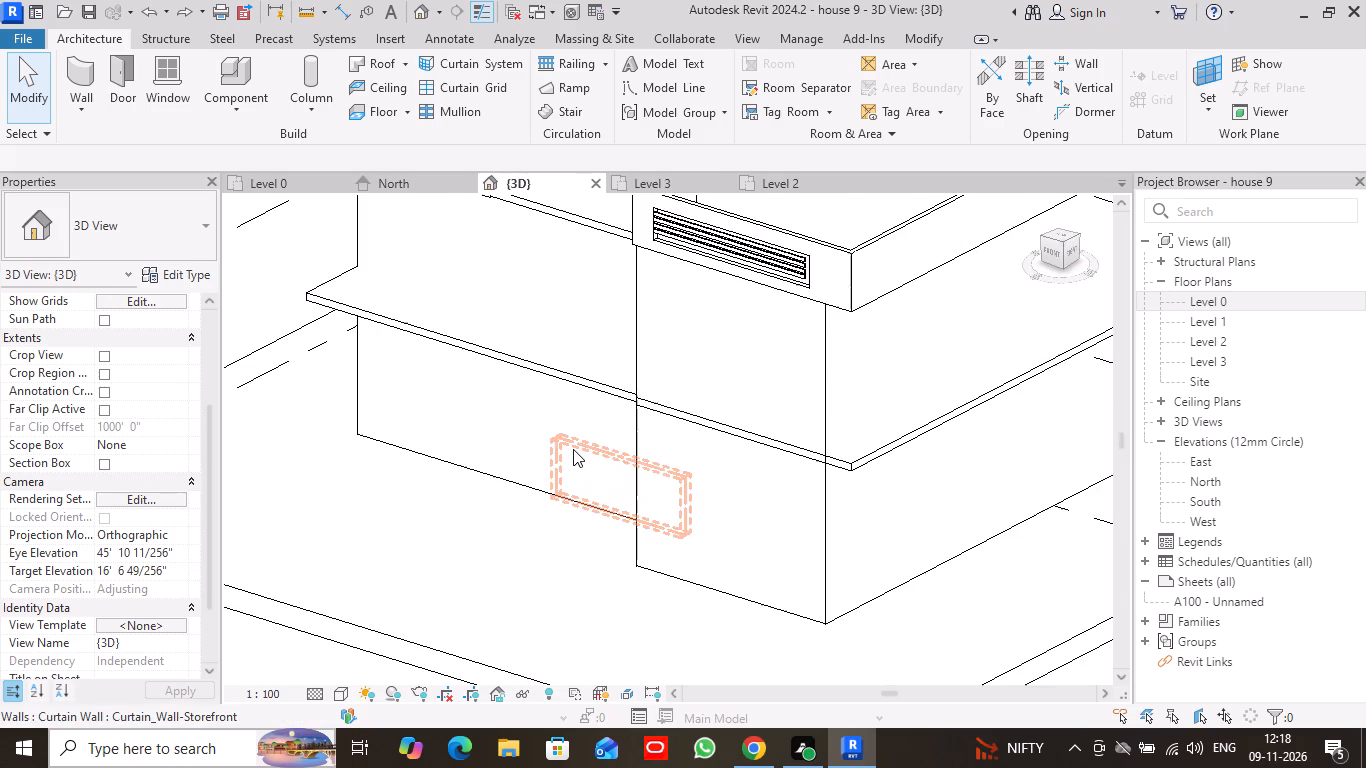
click(573, 449)
right_click(573, 449)
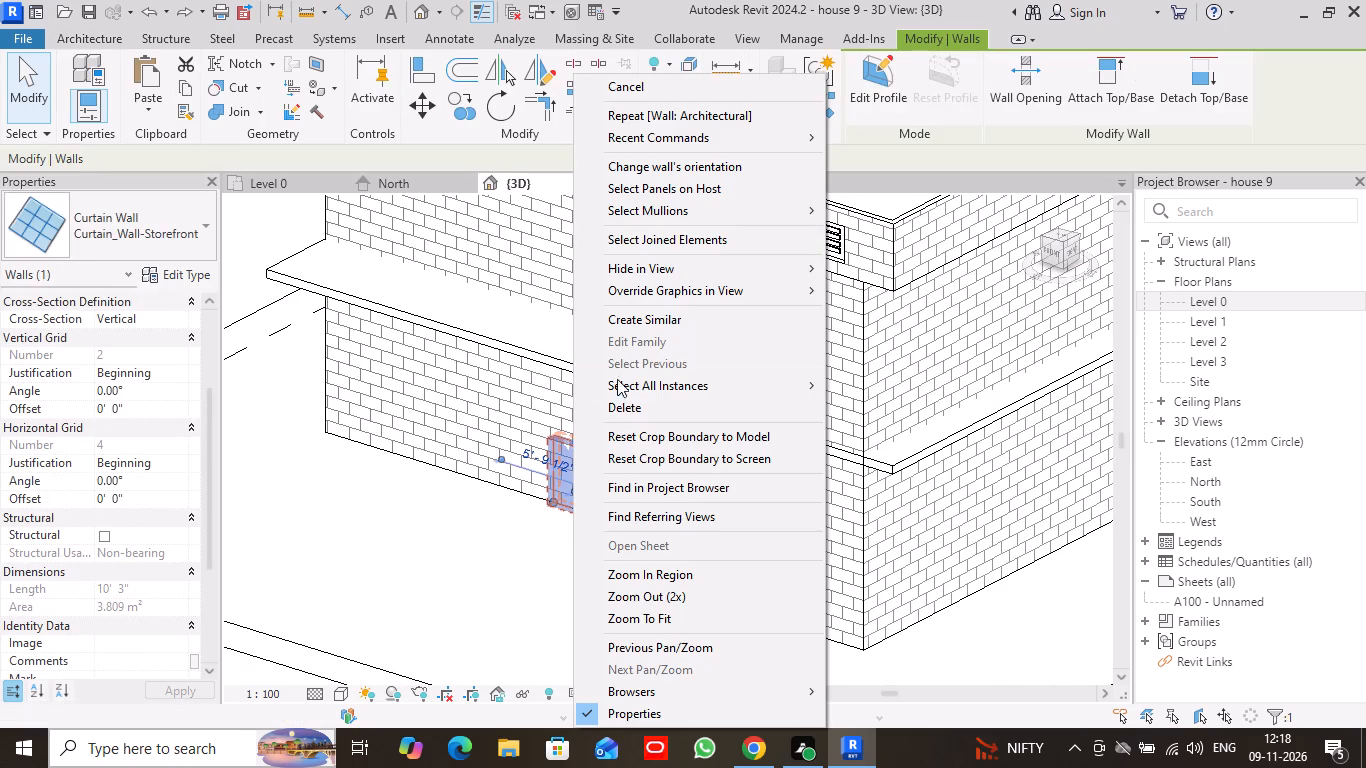
click(183, 275)
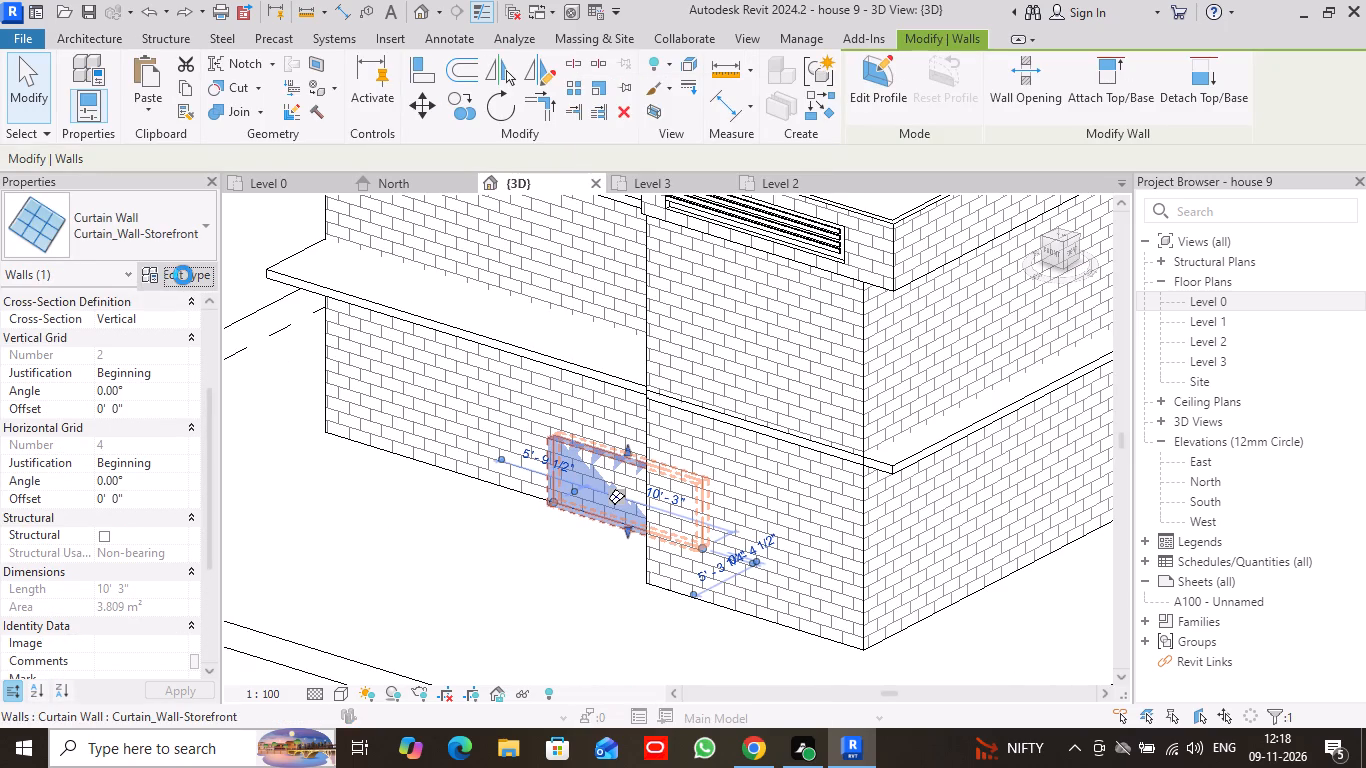
click(183, 275)
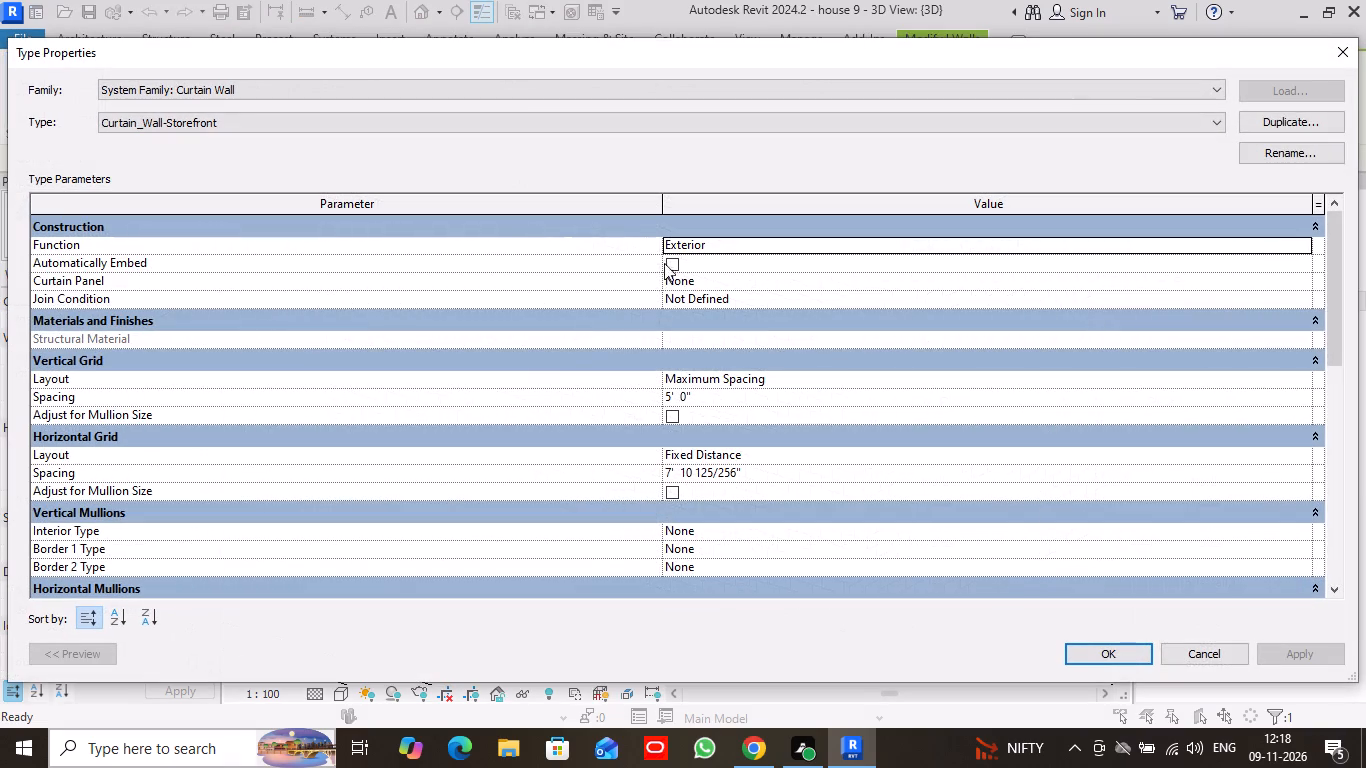
click(669, 264)
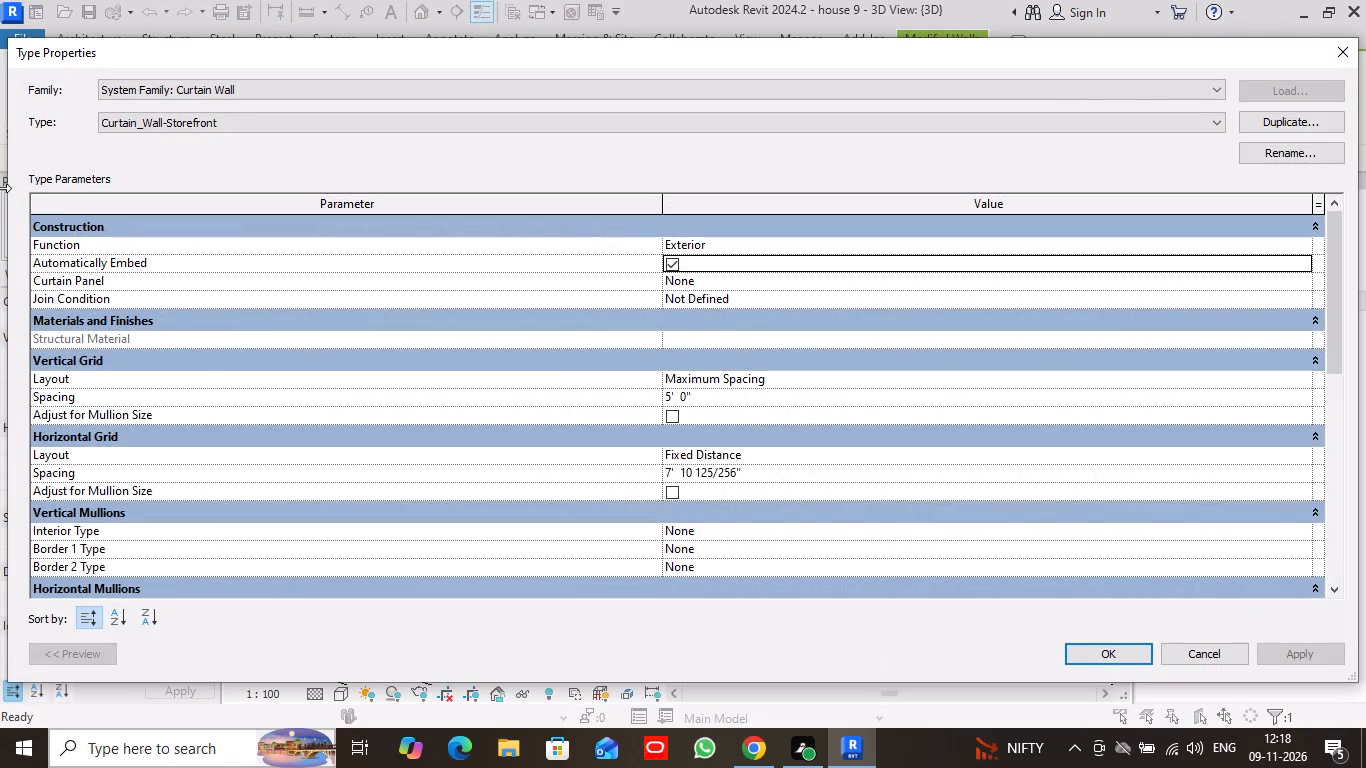
click(1124, 652)
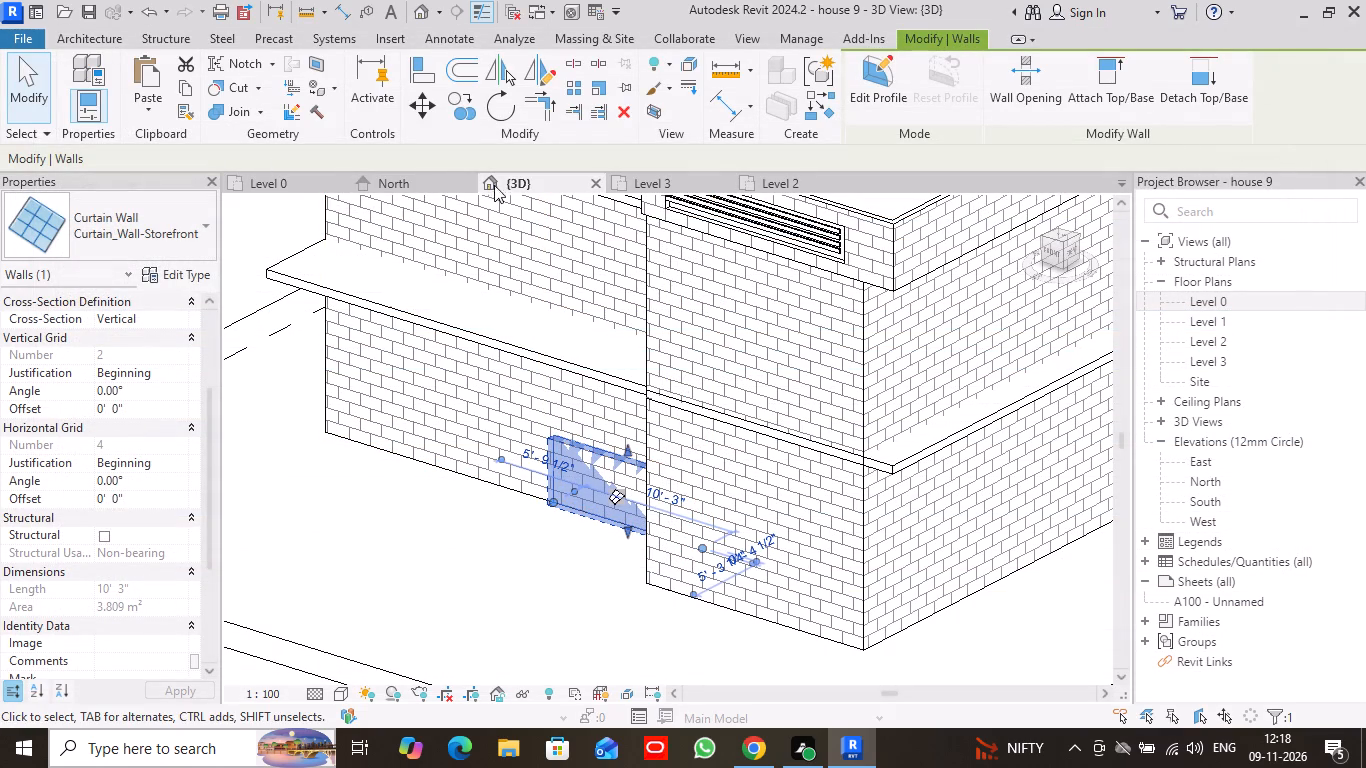
click(14, 84)
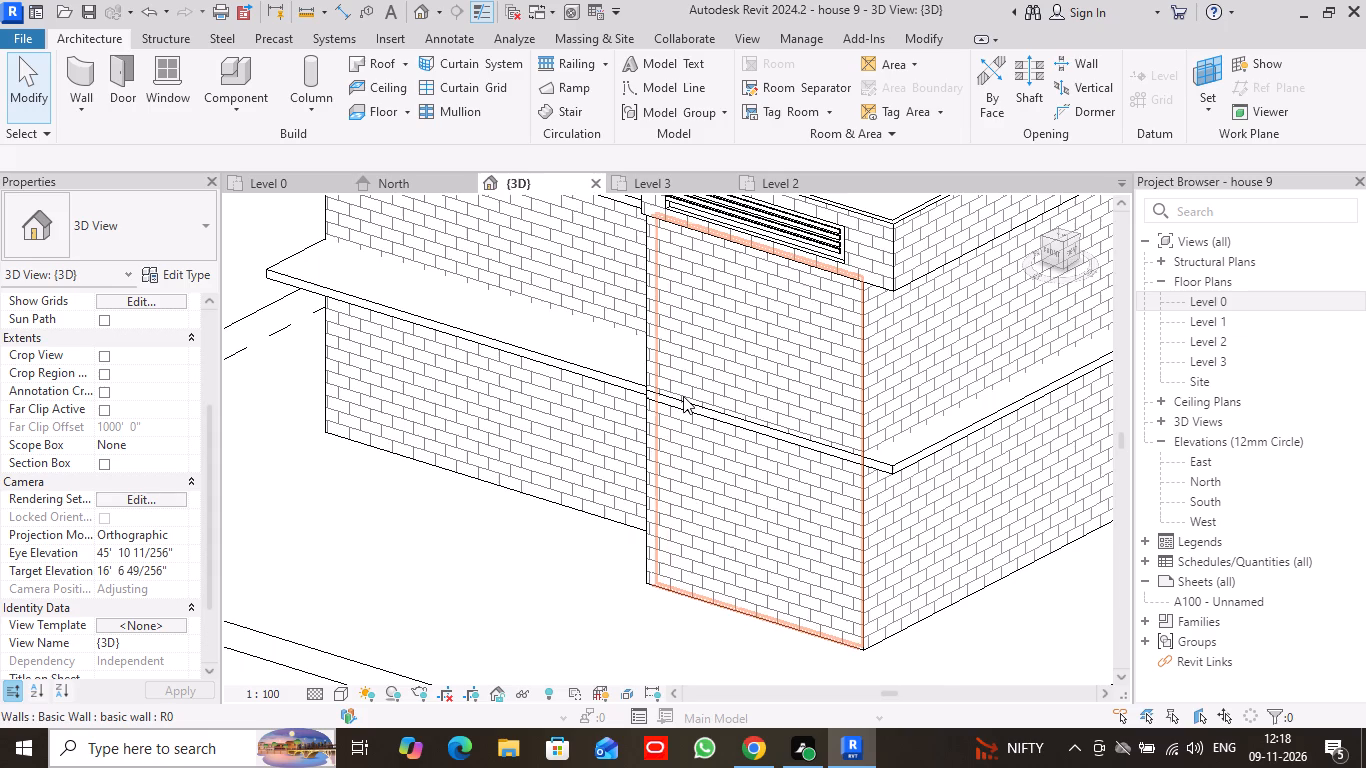
Delete the Curtain_Wall-Storefront wall at the base of the front facade in the 3D view.
scroll(493, 417, up, 5)
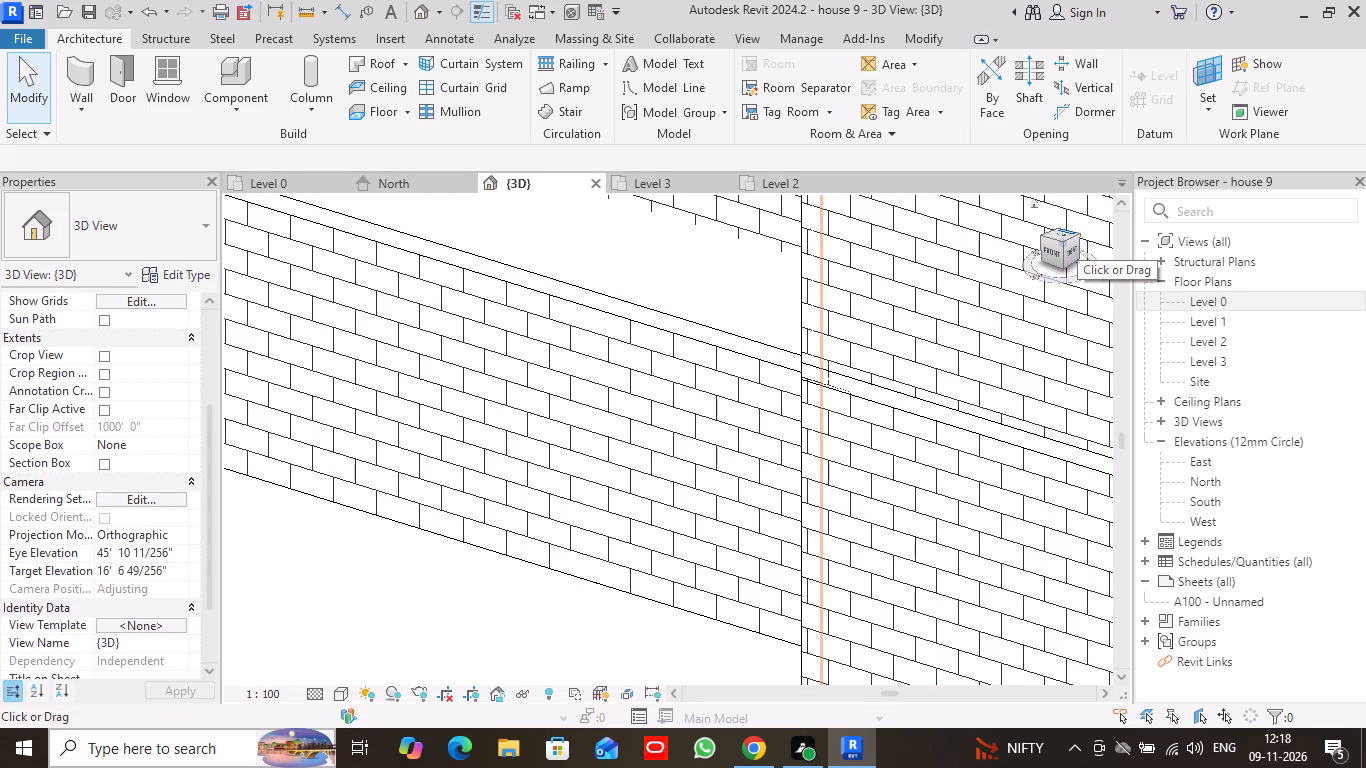
drag(1080, 234, 1054, 263)
scroll(820, 380, down, 2)
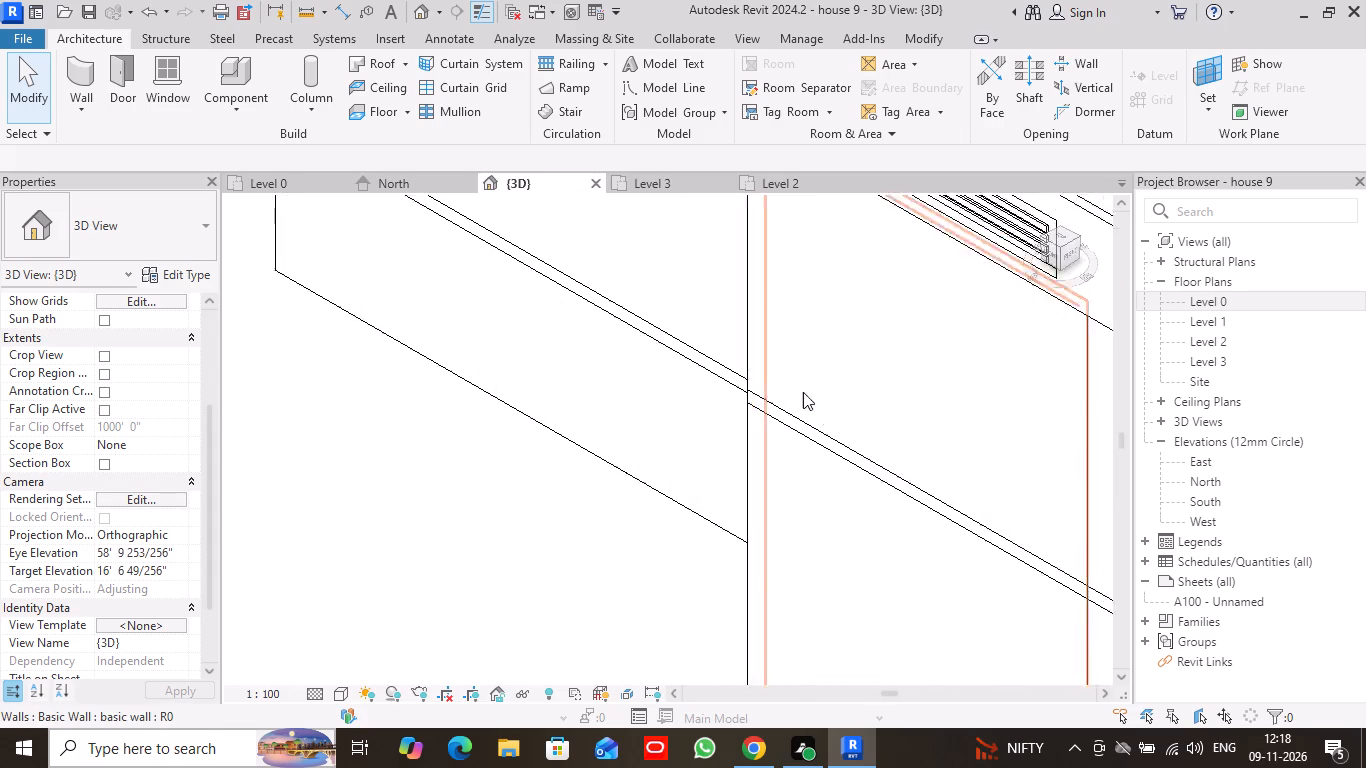
scroll(803, 392, down, 9)
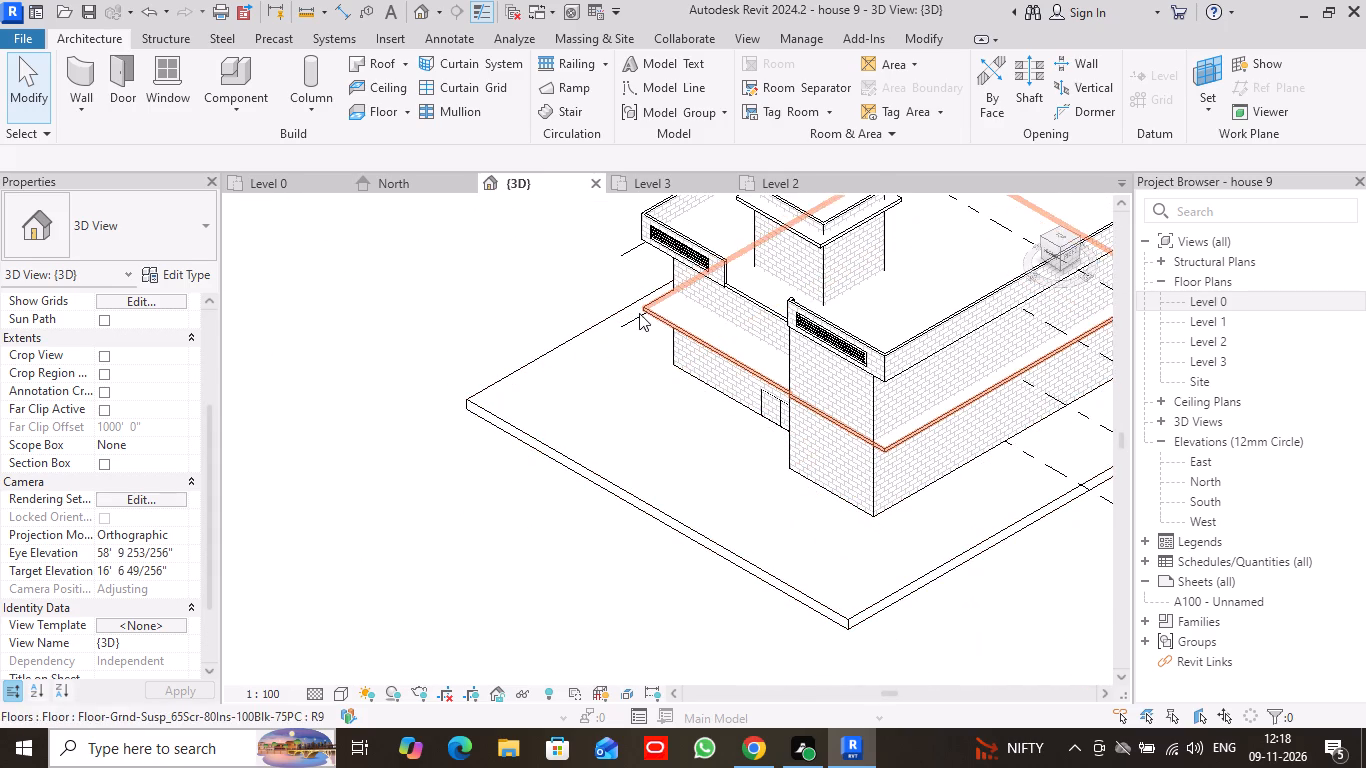
scroll(759, 414, up, 13)
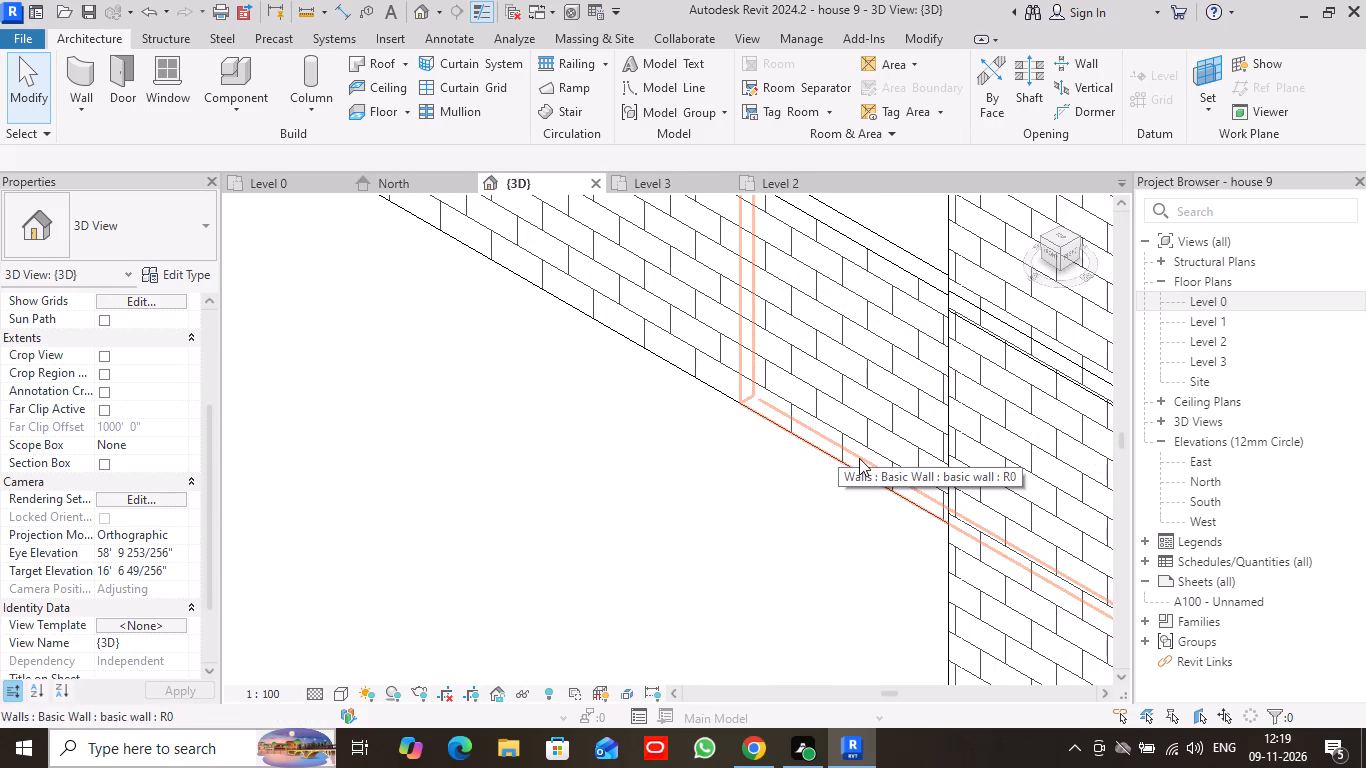
click(920, 358)
right_click(920, 358)
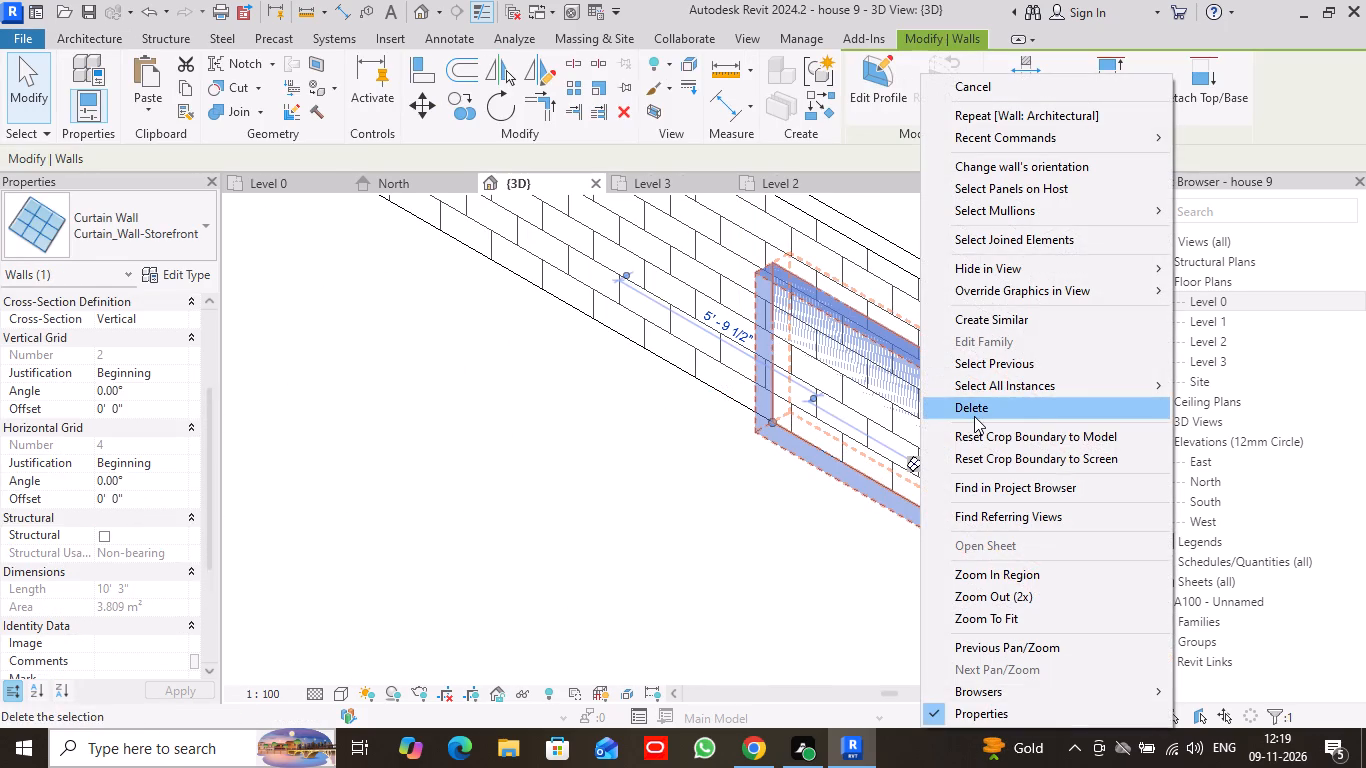
click(974, 416)
Orient the 3D view to the Front and examine the whole front facade with its roof railings and levels.
scroll(947, 445, down, 4)
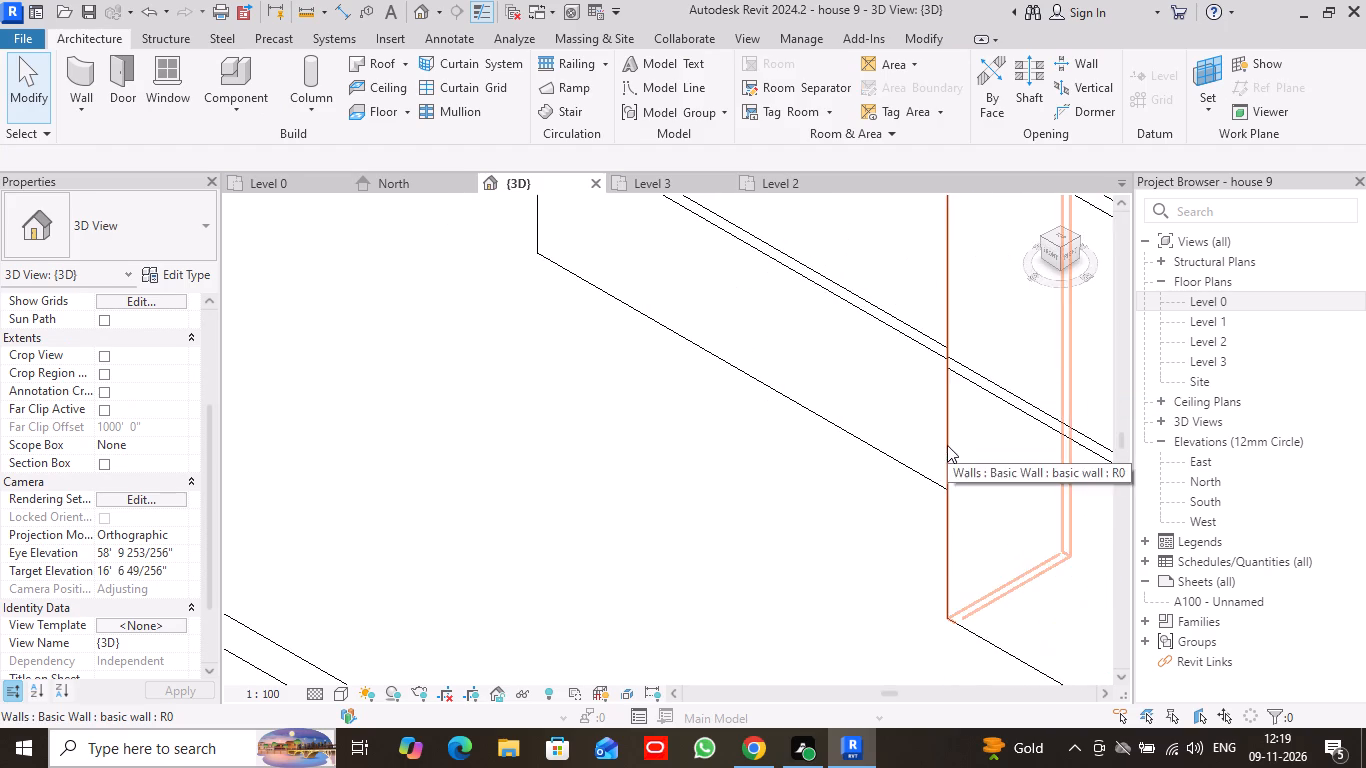
drag(1052, 256, 1097, 258)
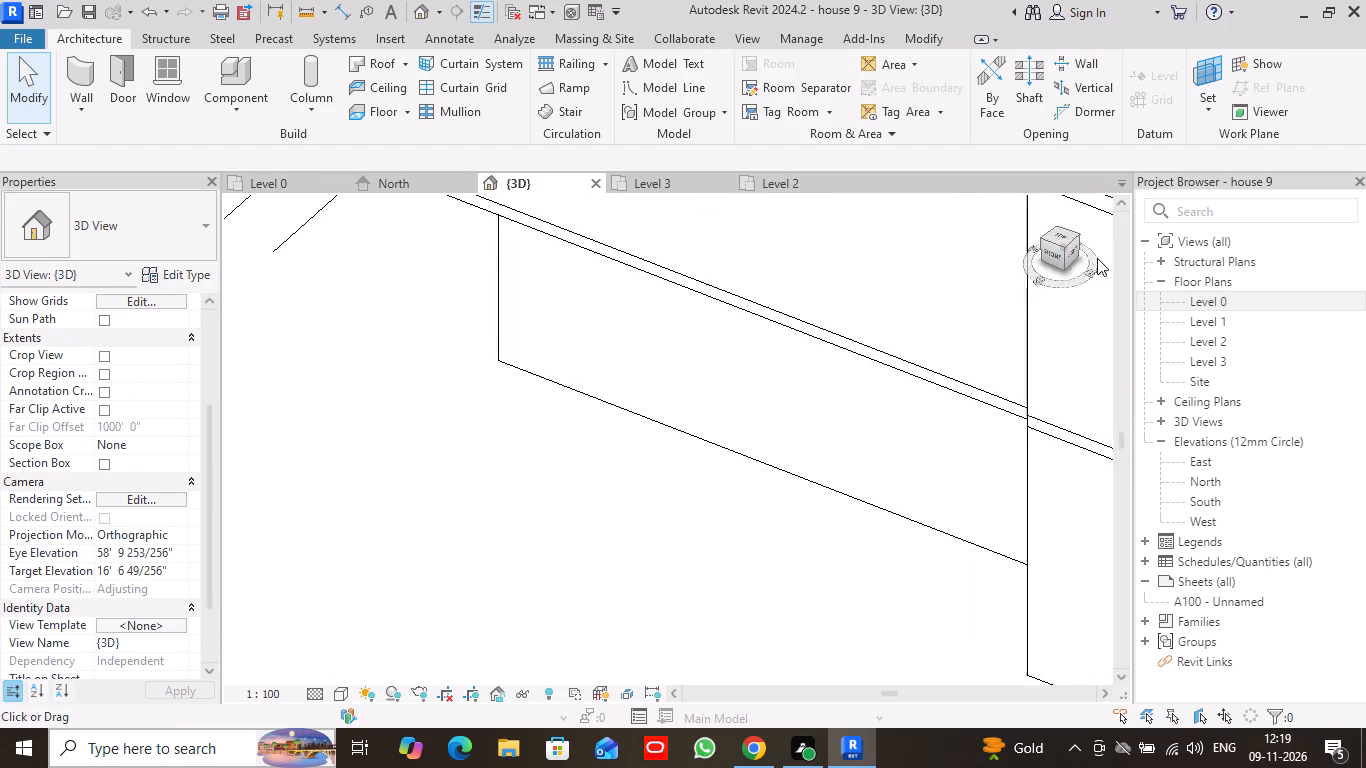
drag(1097, 258, 1154, 260)
scroll(844, 482, down, 6)
middle_drag(864, 554, 796, 539)
scroll(855, 499, down, 3)
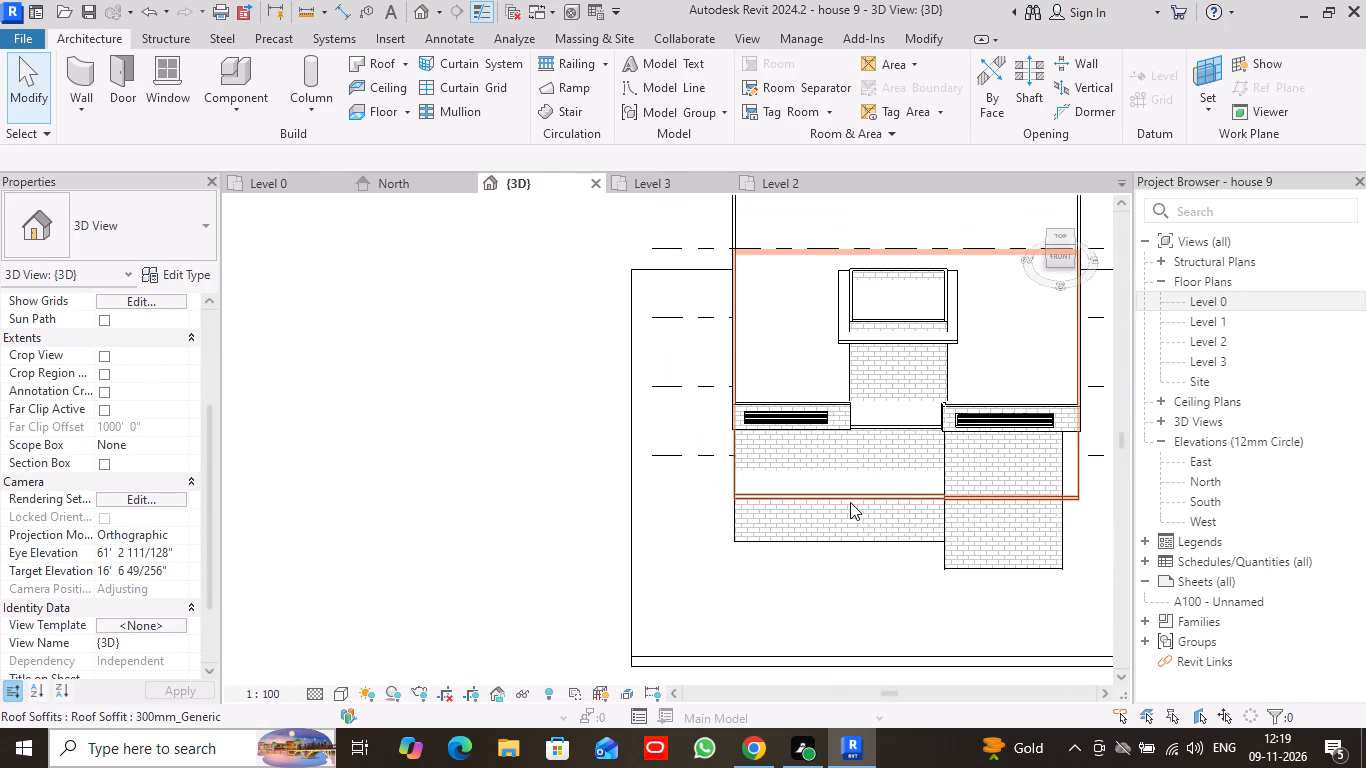
scroll(885, 473, up, 3)
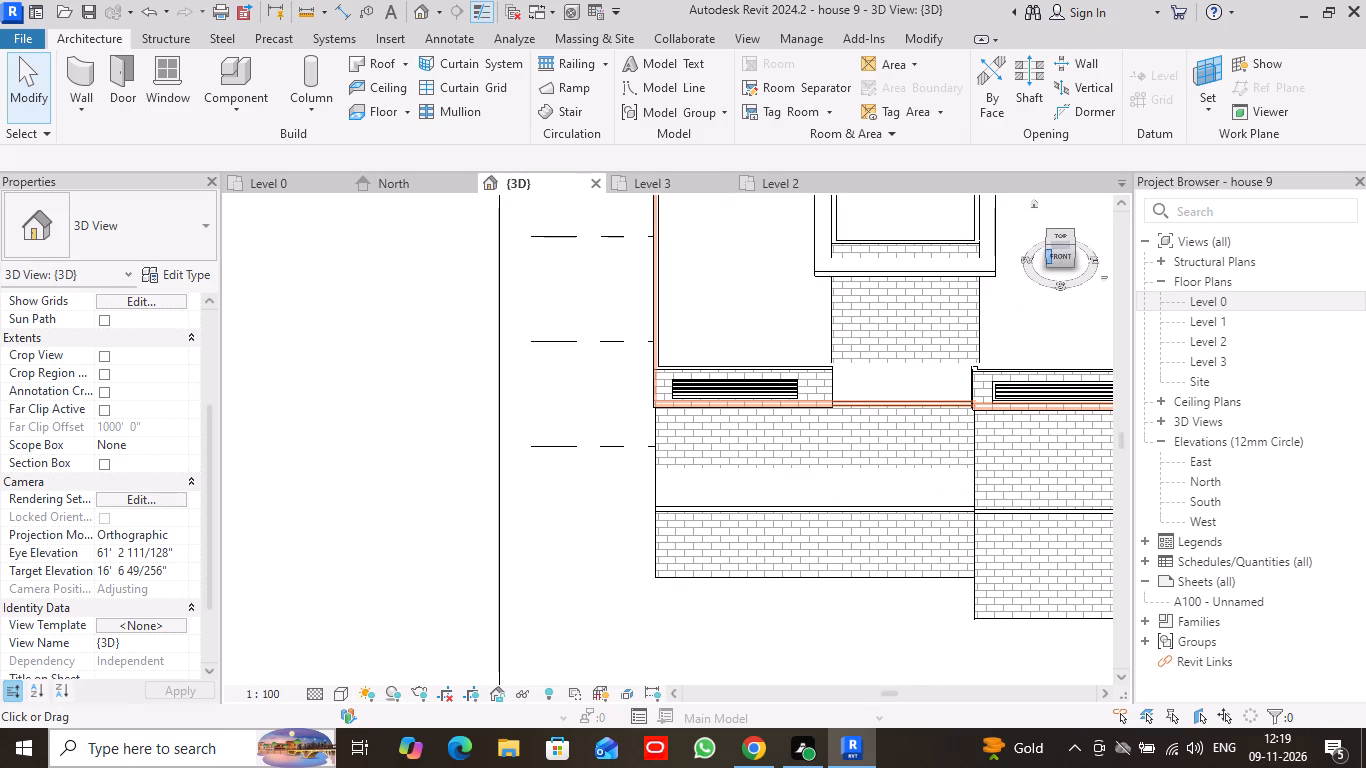
click(1061, 259)
scroll(908, 373, up, 2)
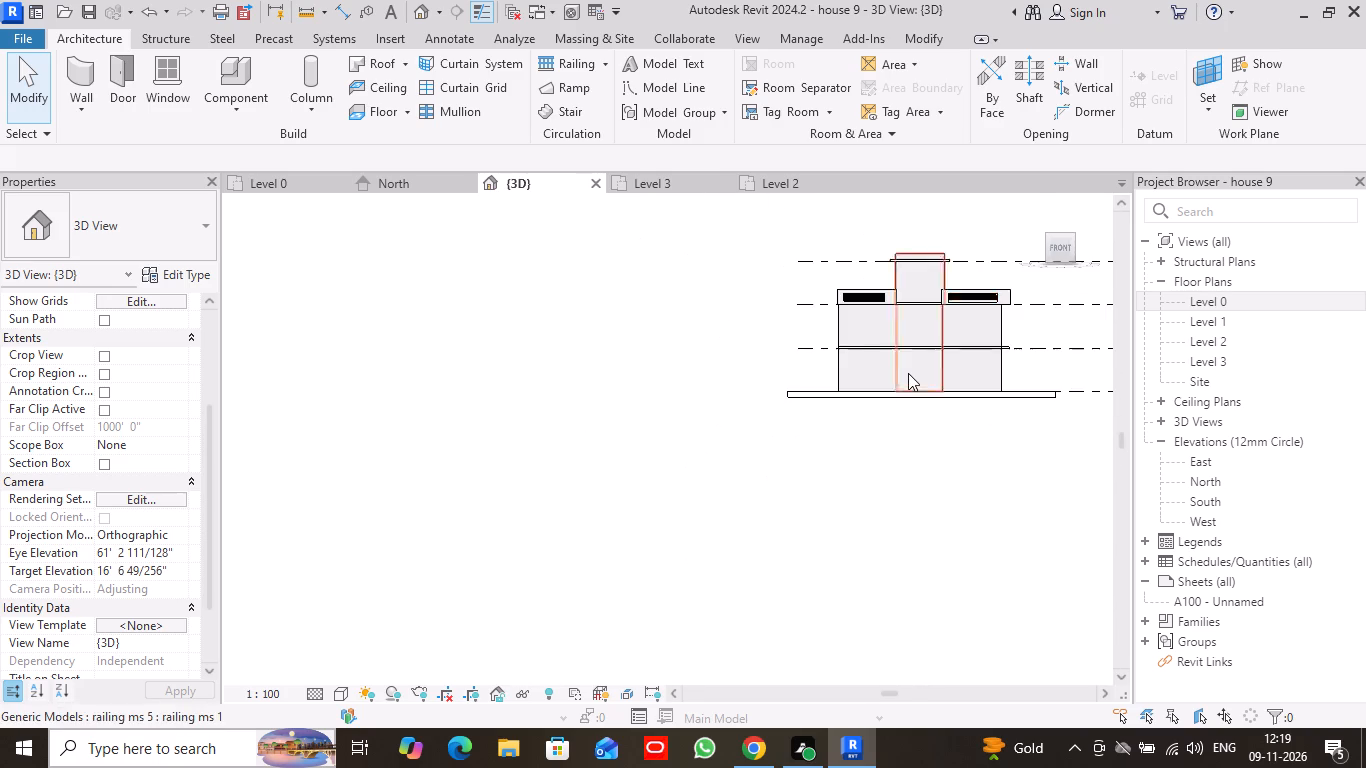
scroll(908, 373, up, 5)
scroll(512, 593, down, 3)
middle_drag(602, 562, 769, 456)
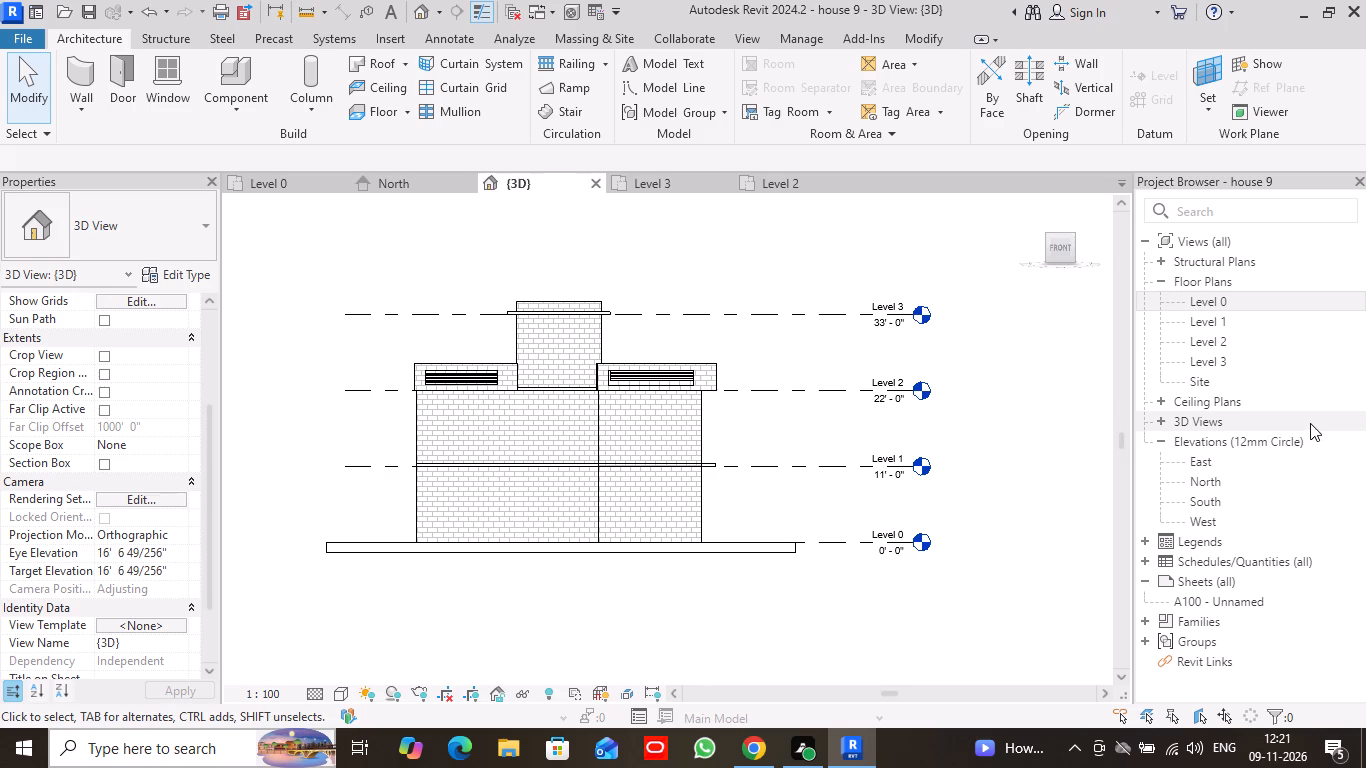
scroll(1006, 453, up, 2)
scroll(1005, 455, down, 3)
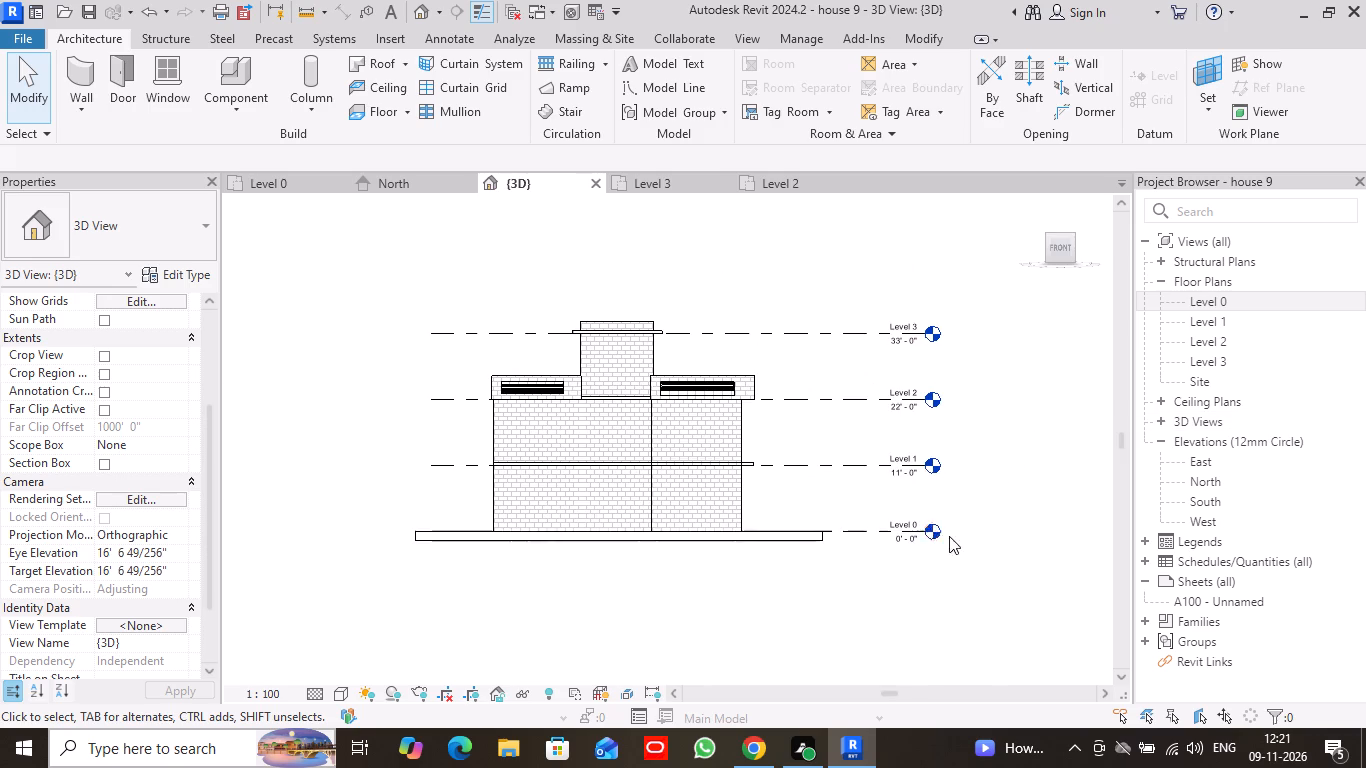
middle_drag(829, 592, 900, 558)
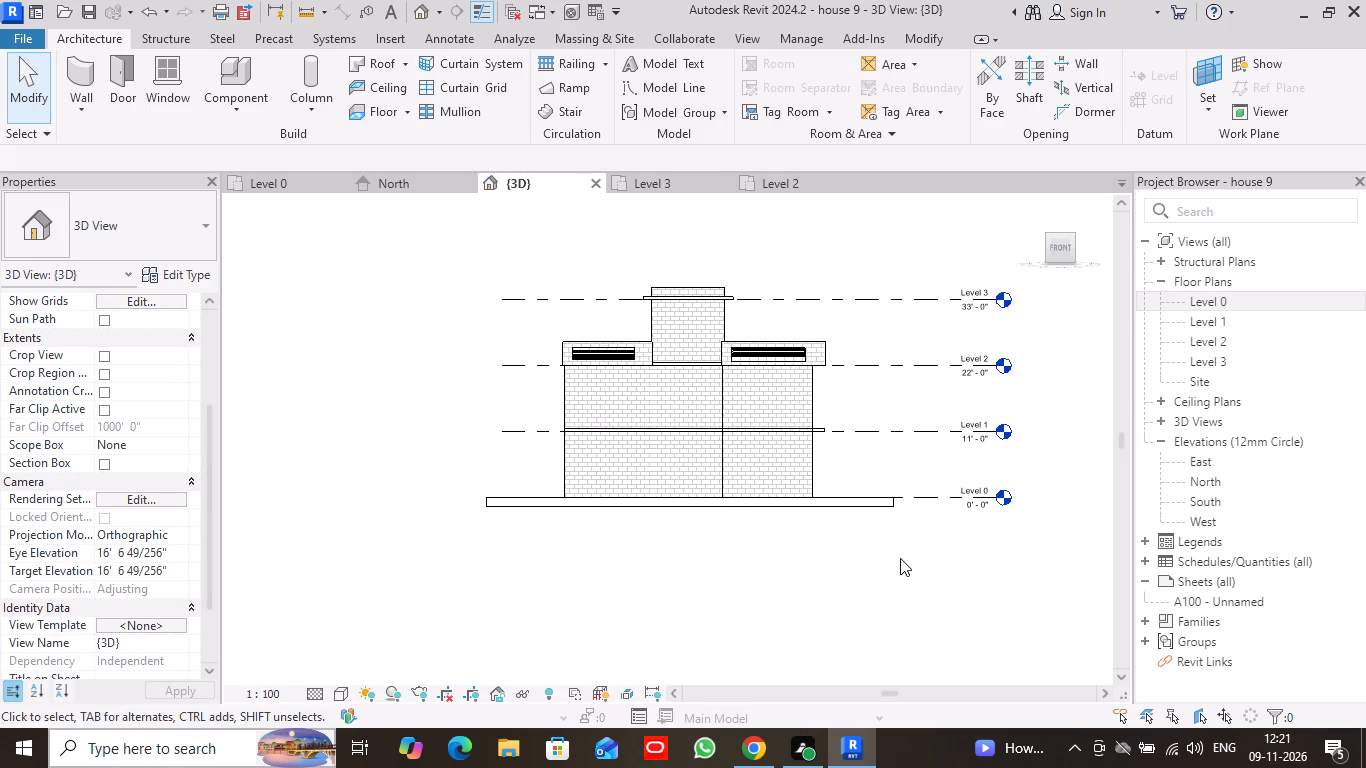
scroll(900, 558, up, 1)
scroll(900, 558, down, 1)
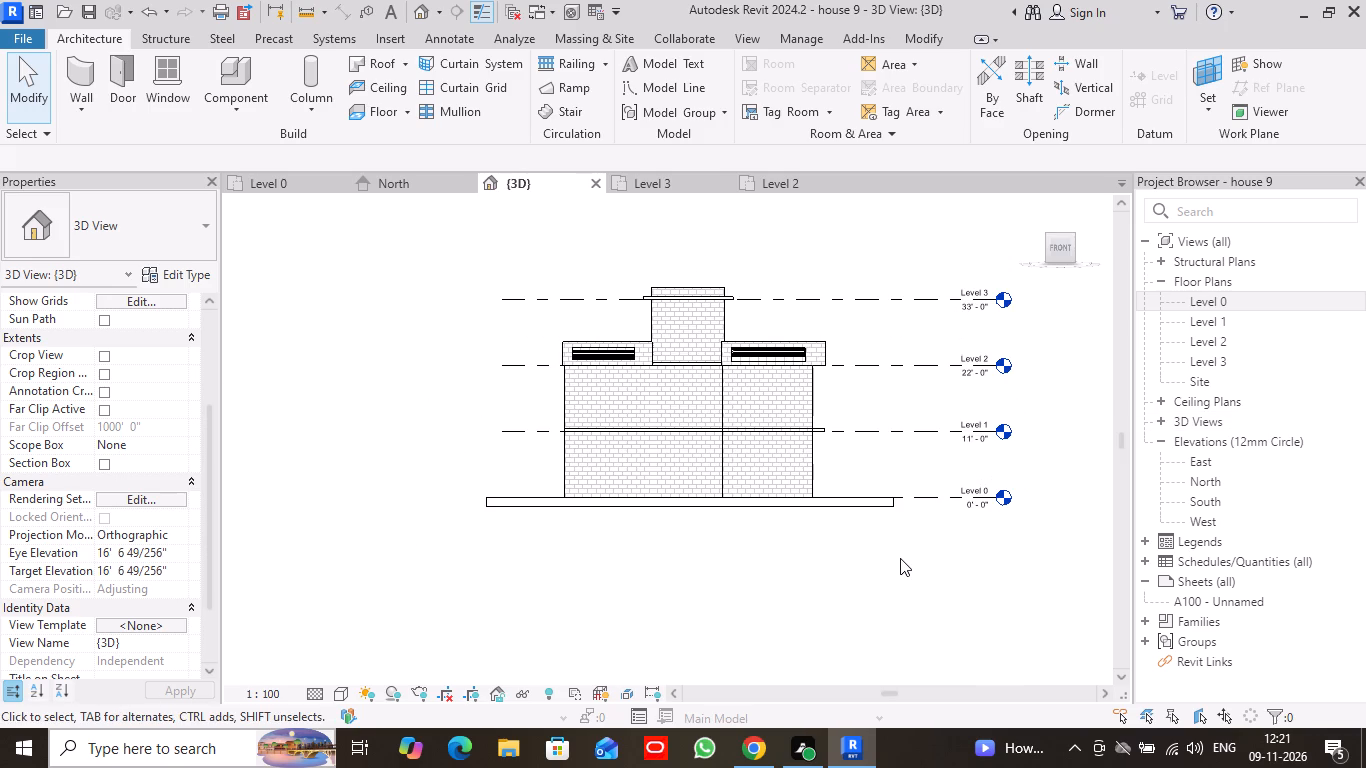
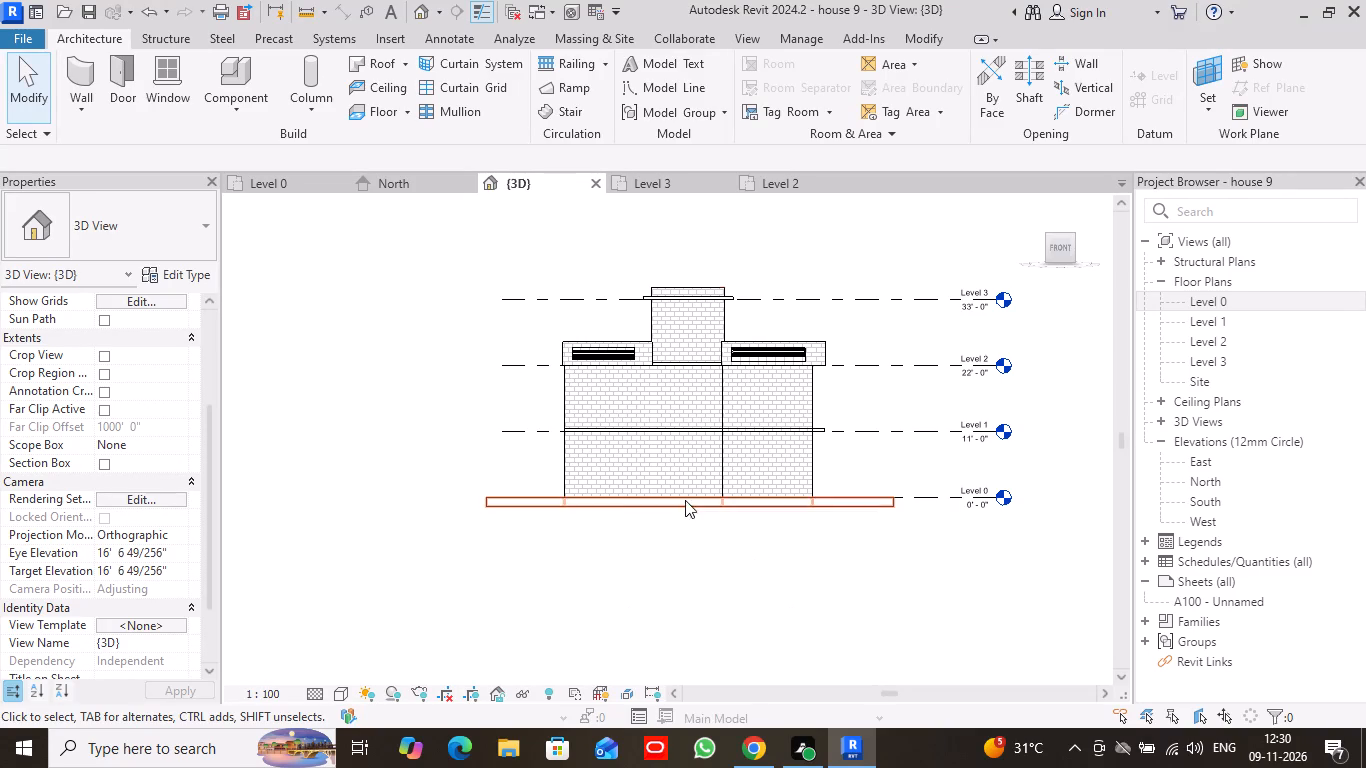
Open the Level 0 floor plan at the recessed front wall beside the projecting room.
scroll(681, 455, up, 6)
scroll(681, 439, down, 3)
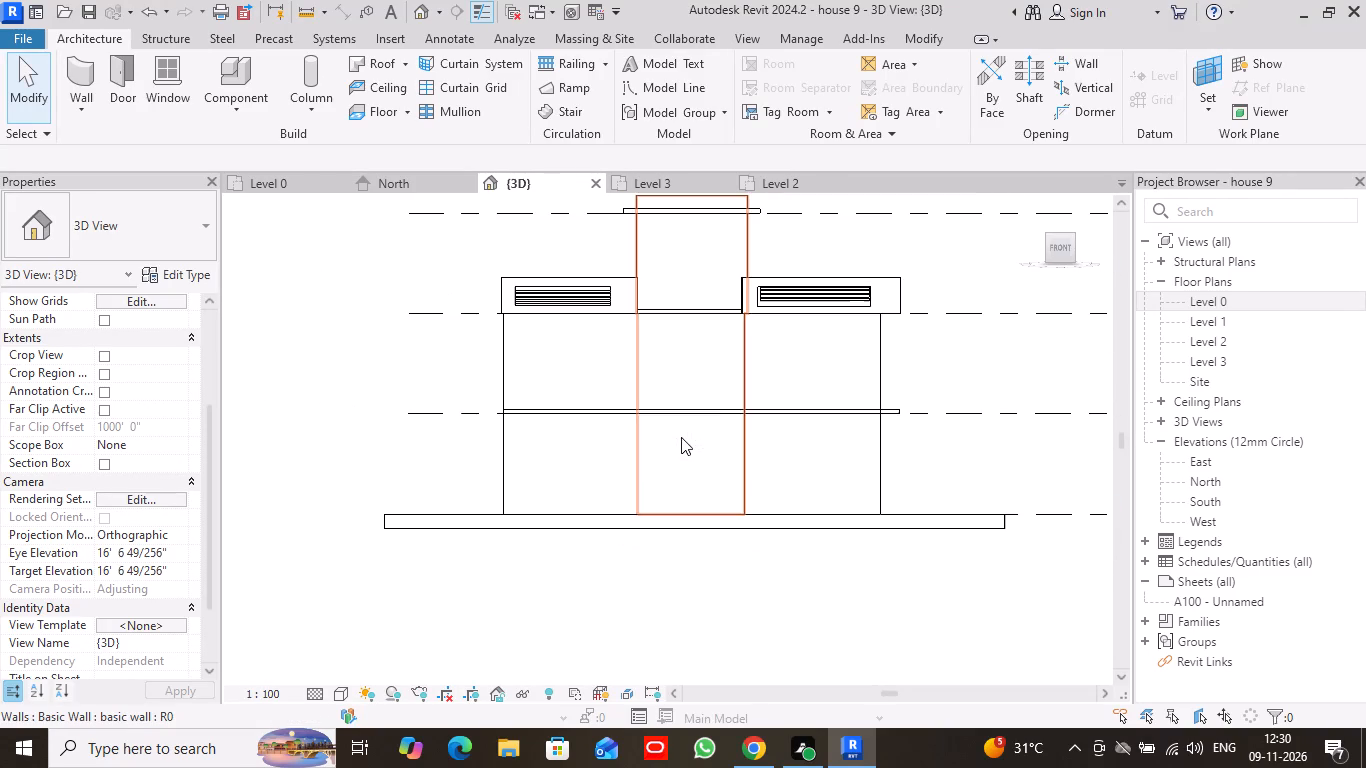
middle_drag(698, 351, 699, 409)
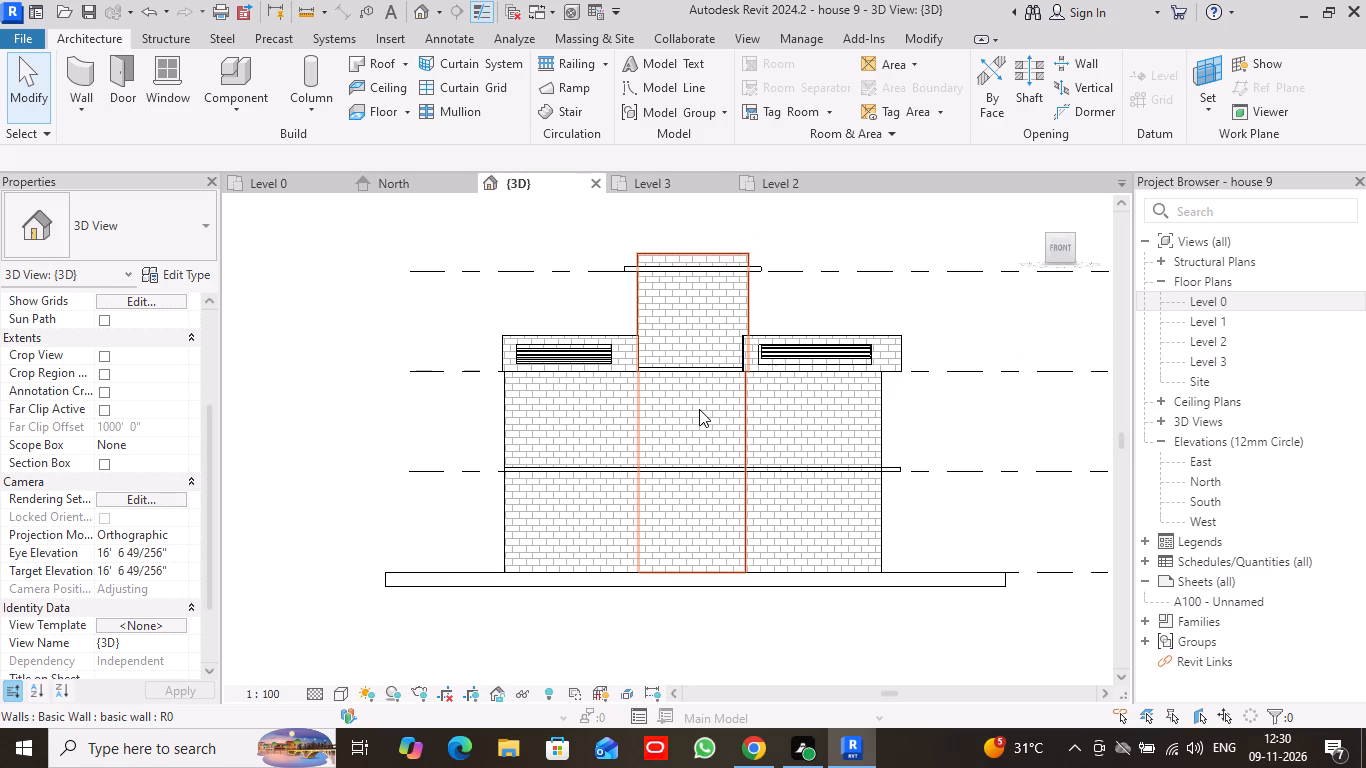
click(296, 177)
scroll(424, 312, down, 2)
middle_drag(527, 253, 553, 340)
scroll(543, 291, down, 3)
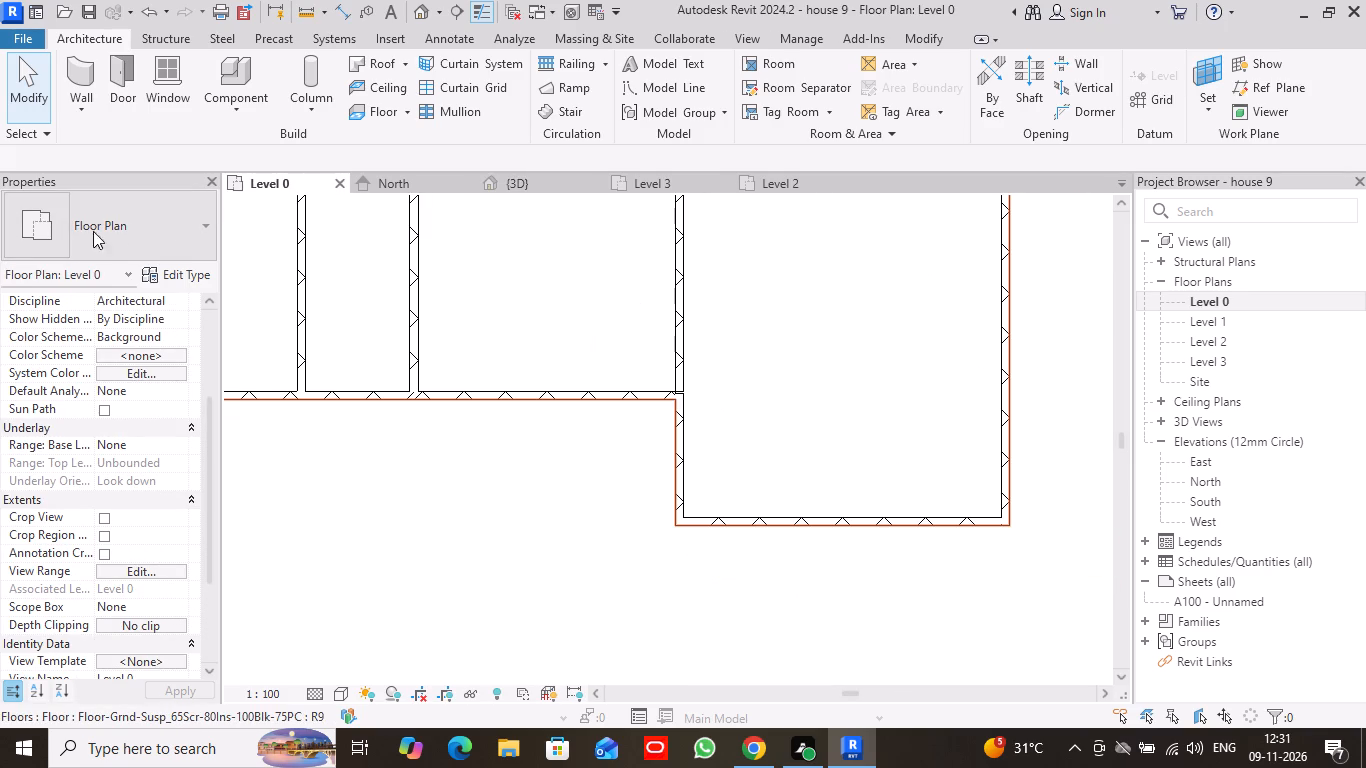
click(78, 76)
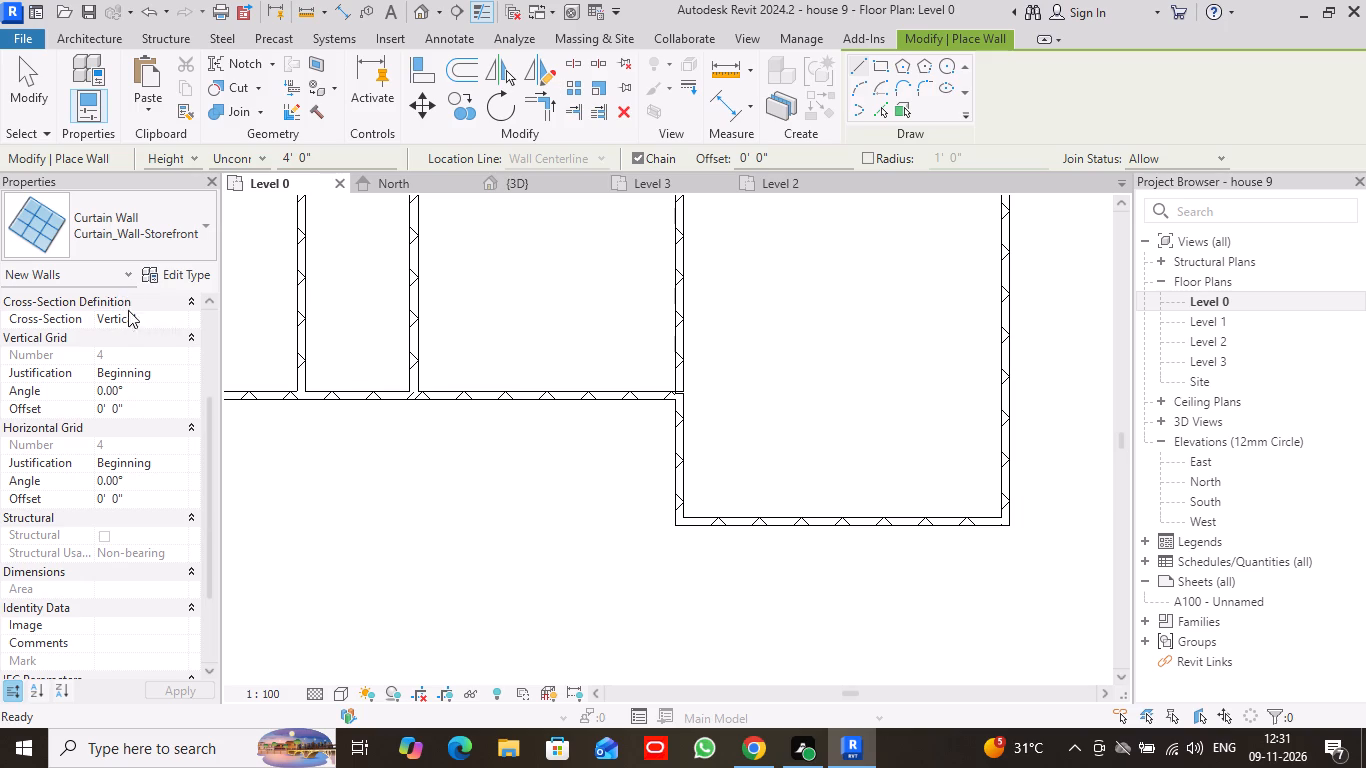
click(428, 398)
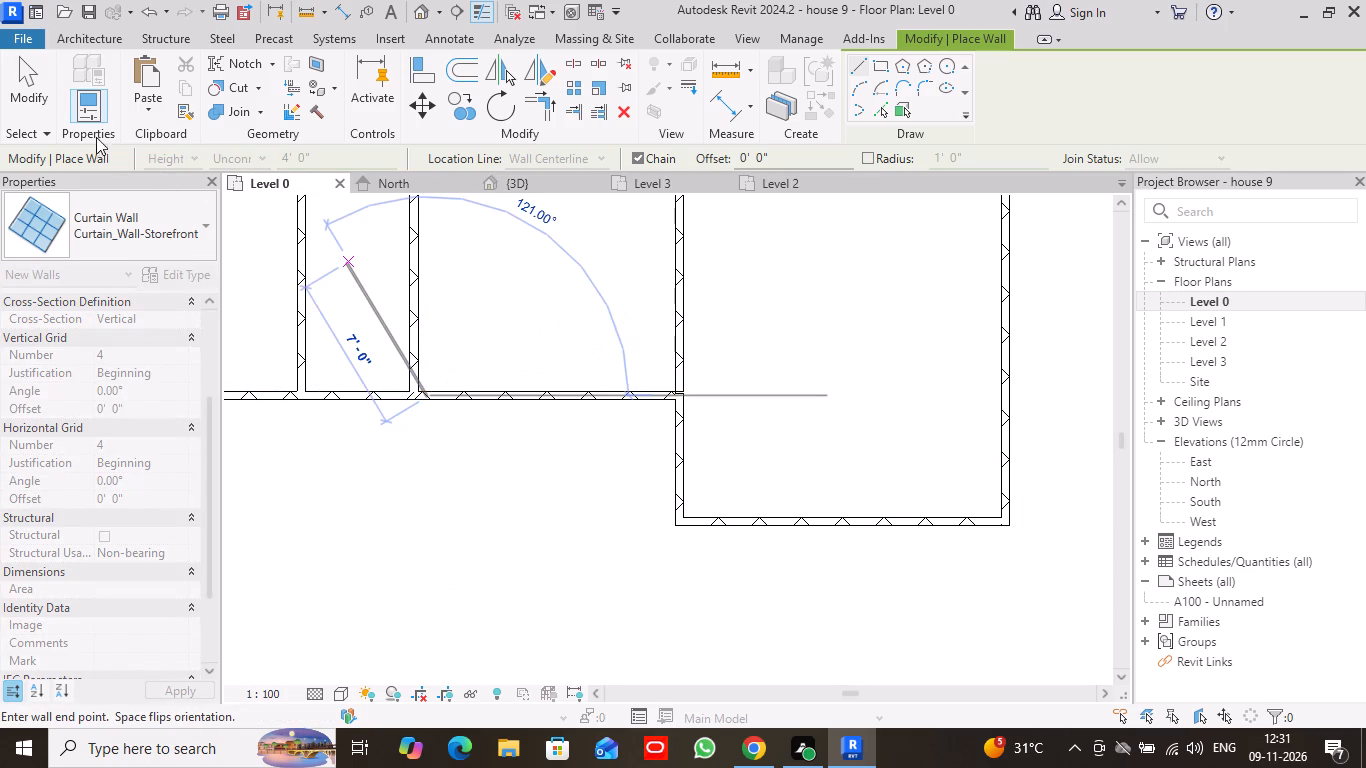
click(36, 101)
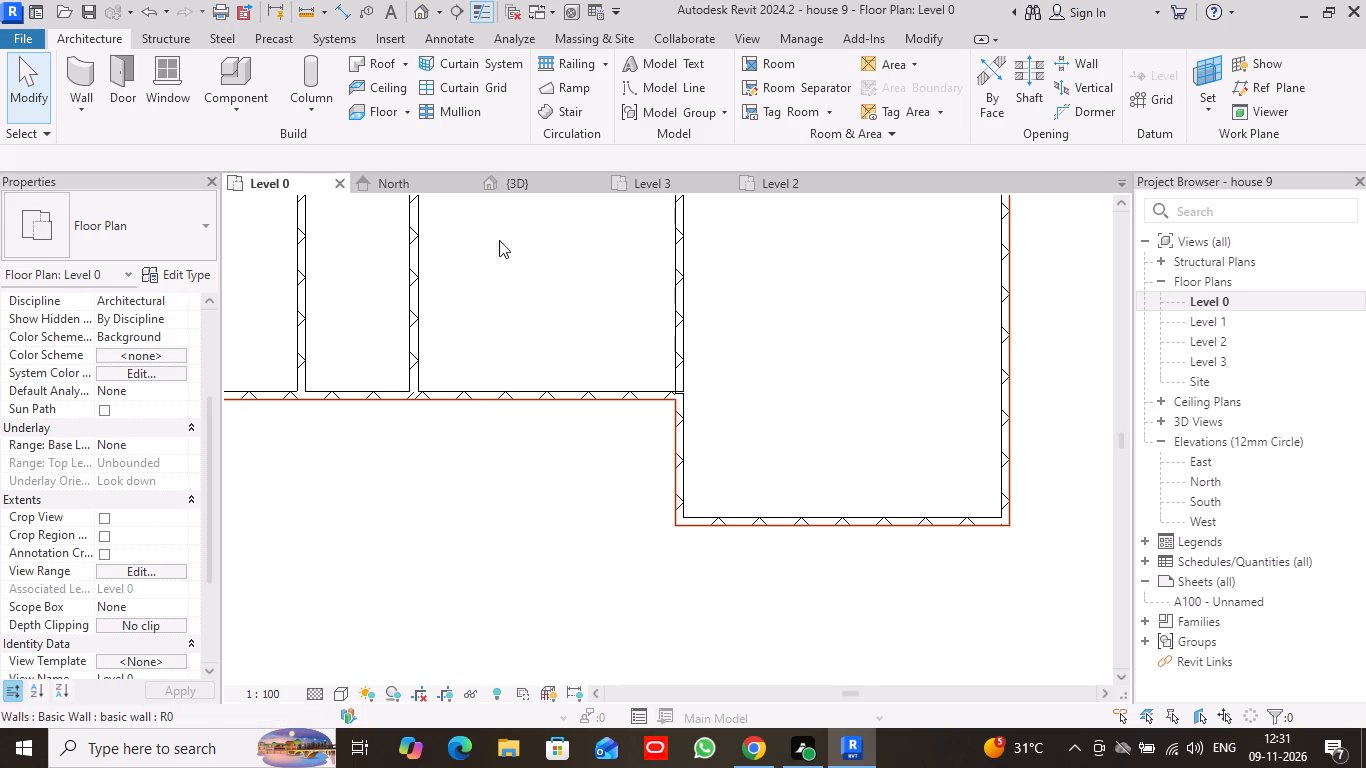
Draw a 9'-0" long Curtain_Wall-Empty wall, unconnected height 4'-0", along the recessed front wall beside the projecting room on Level 0.
click(83, 72)
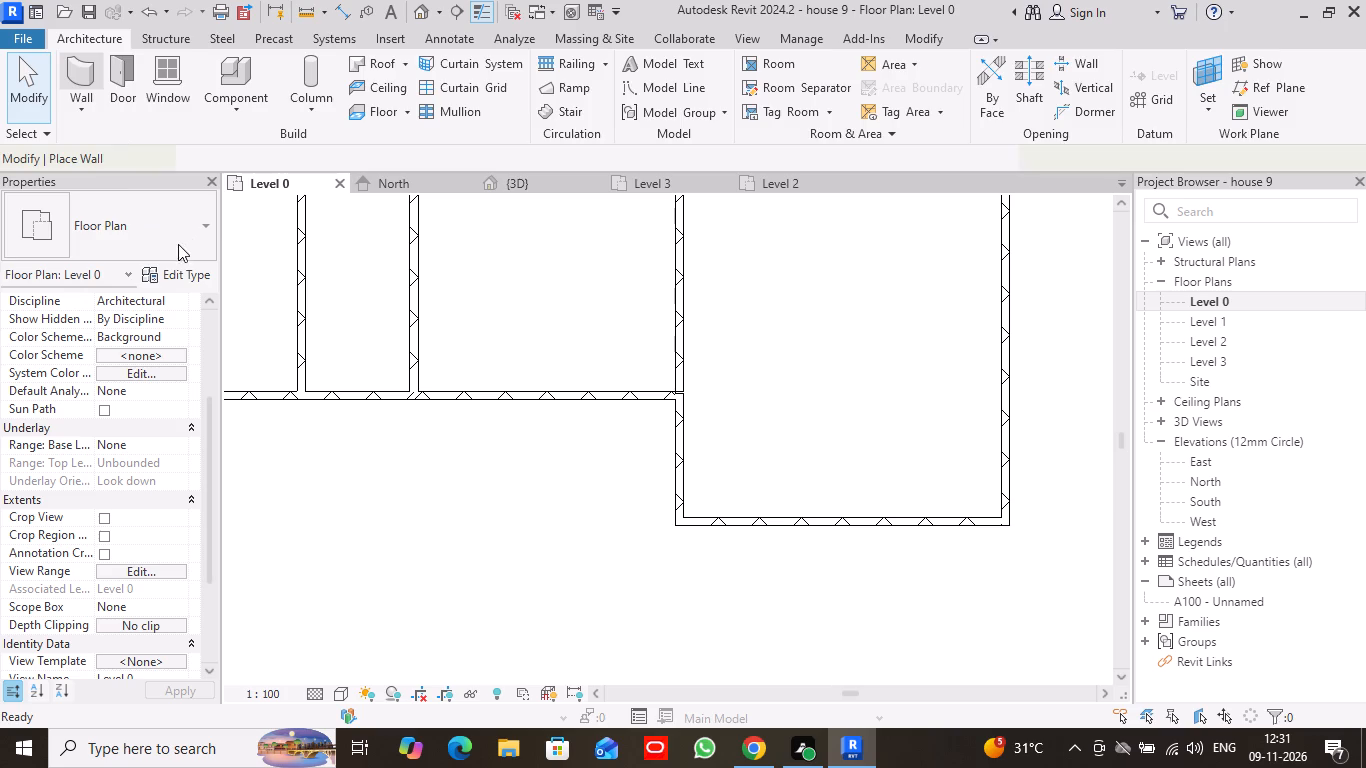
click(202, 227)
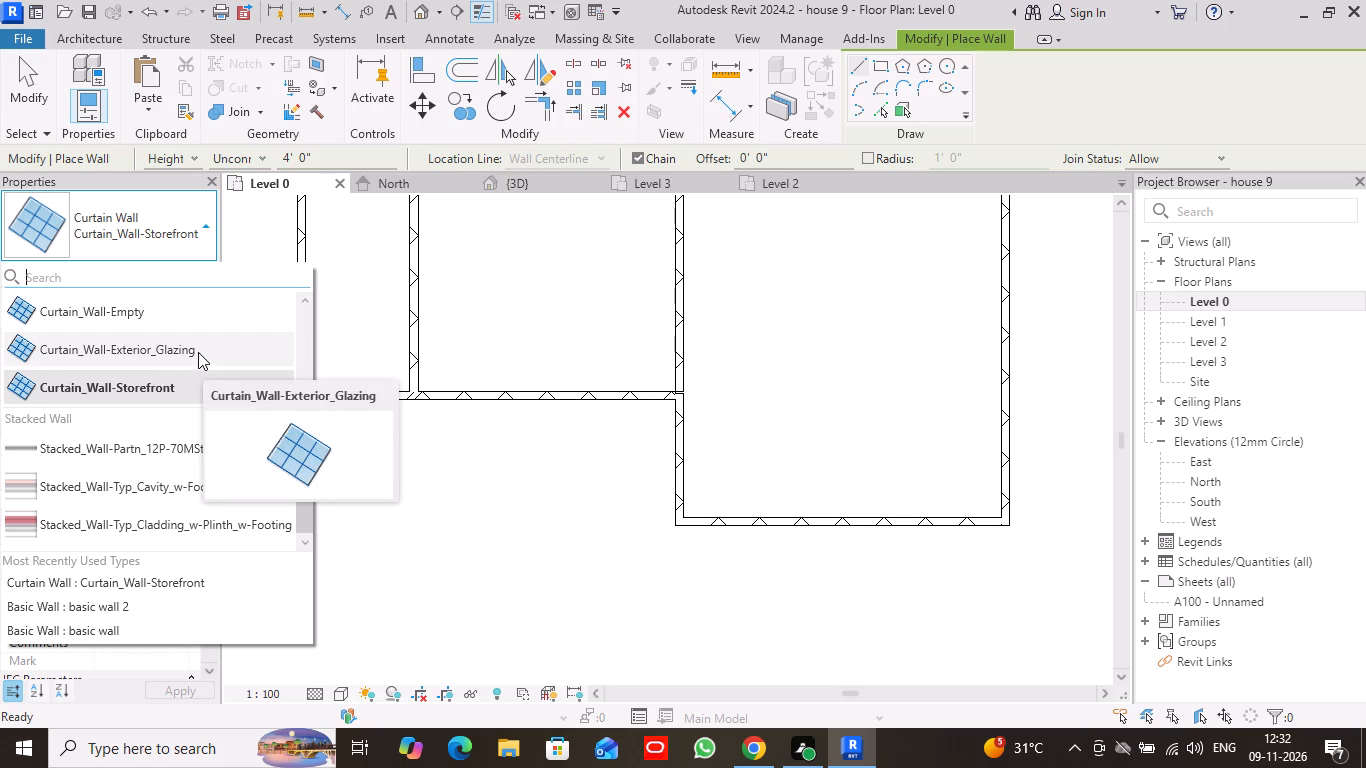
click(124, 308)
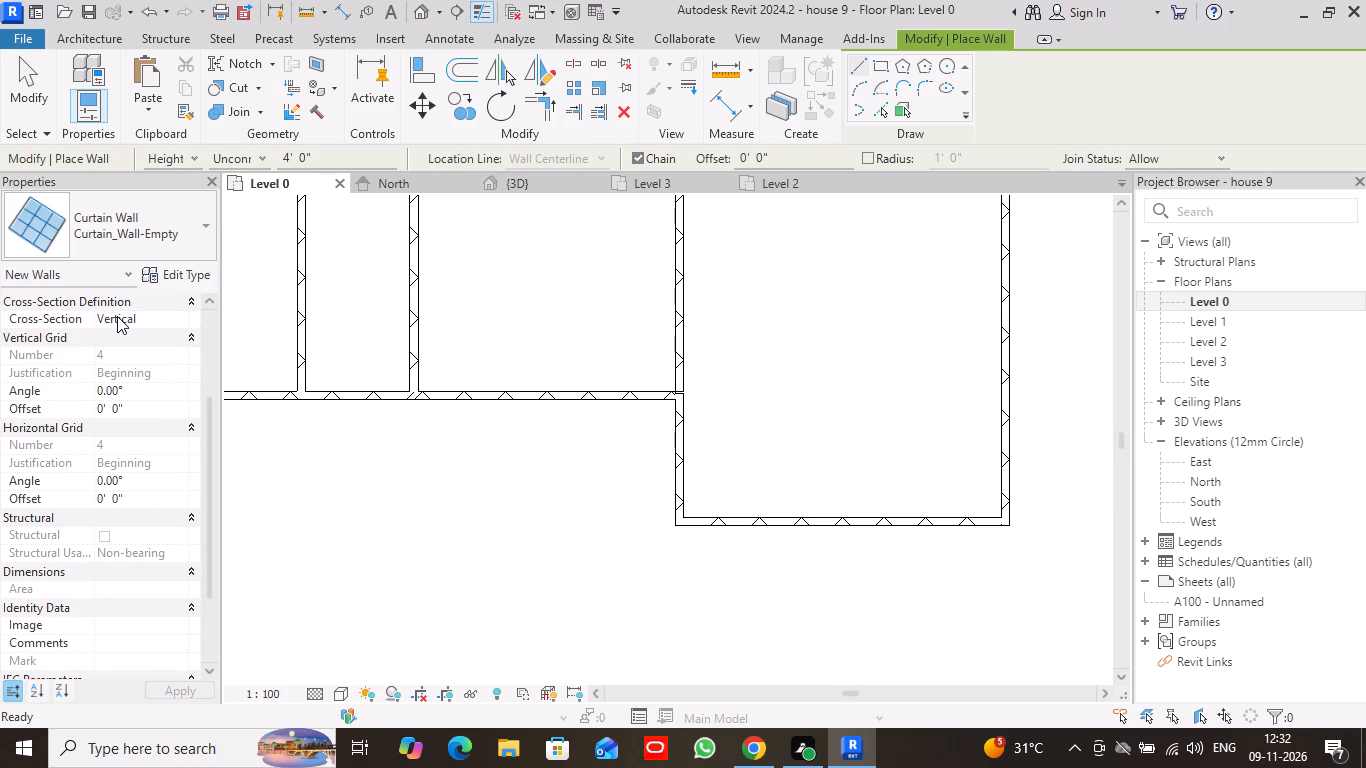
click(441, 393)
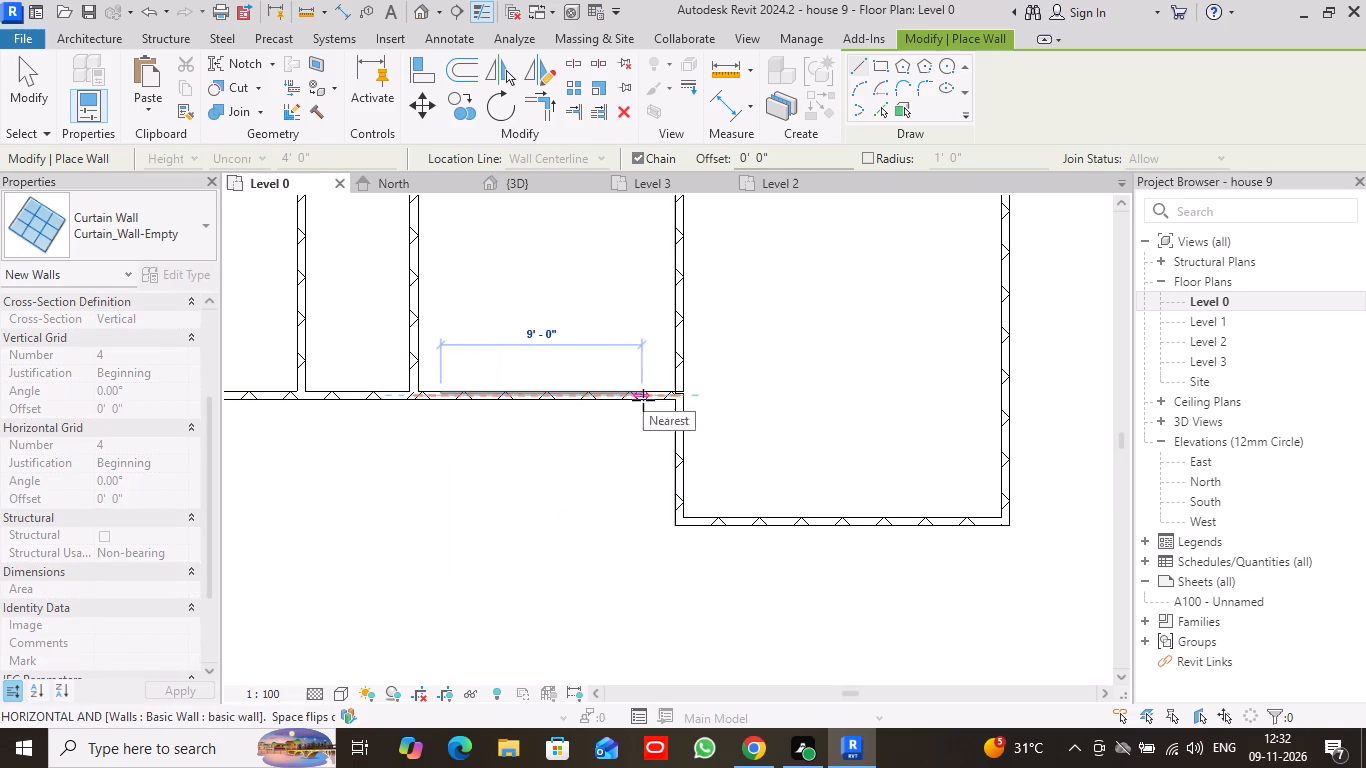
click(643, 397)
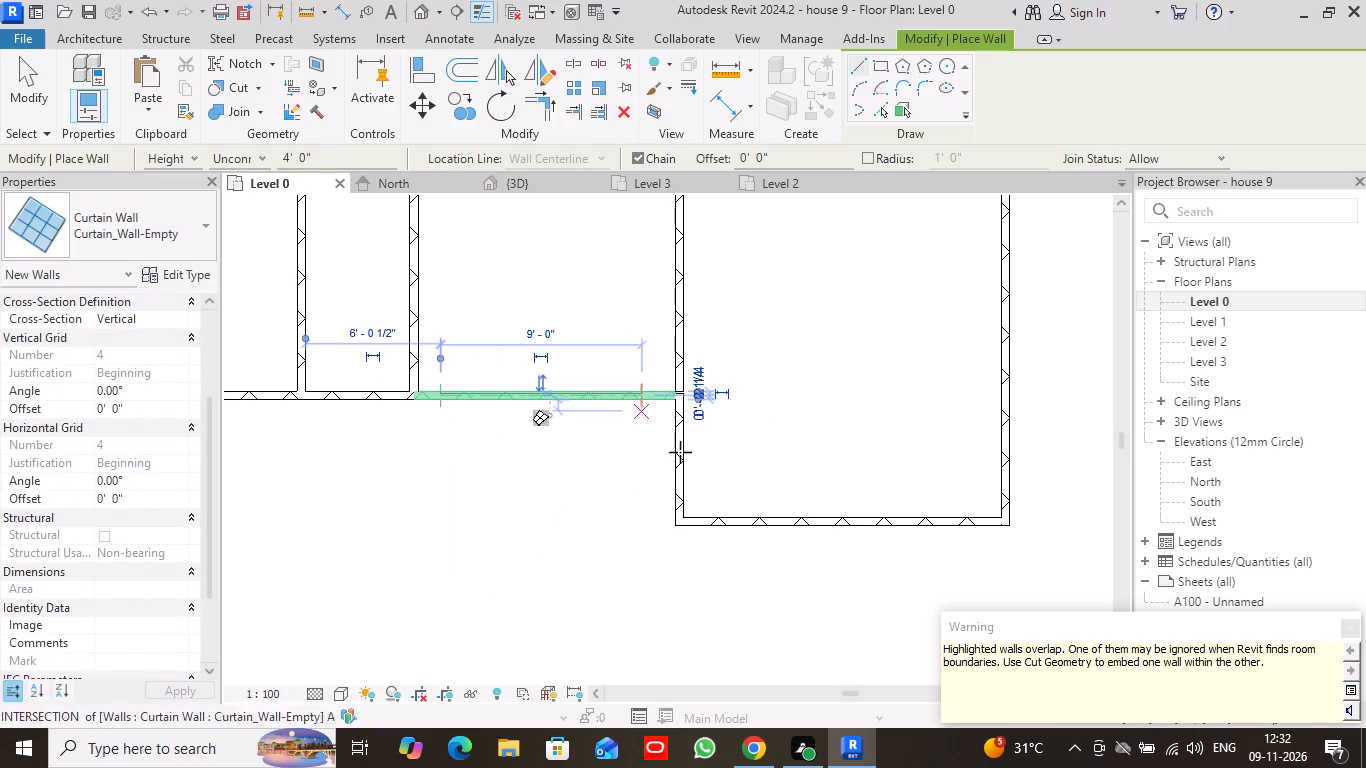
click(1343, 626)
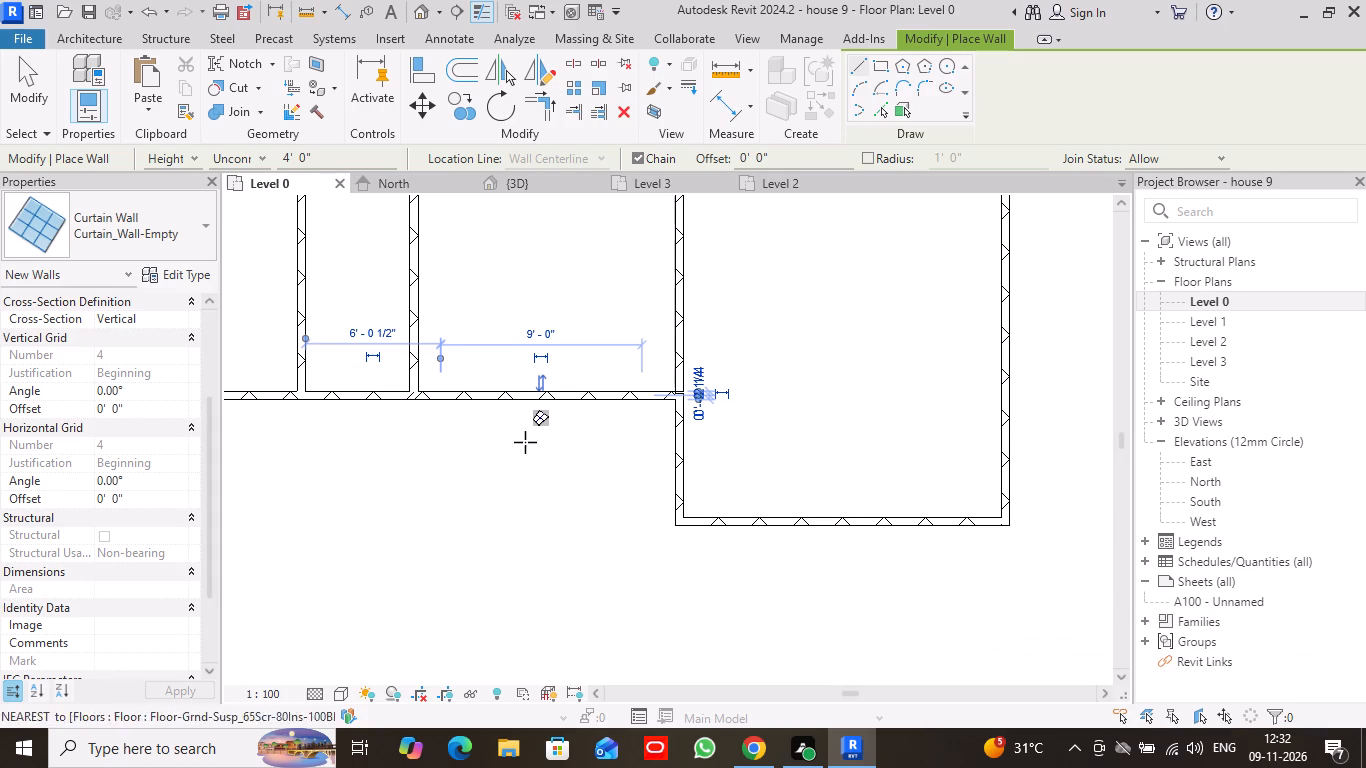
Turn on Automatically Embed in the type properties of Curtain_Wall-Empty.
click(176, 273)
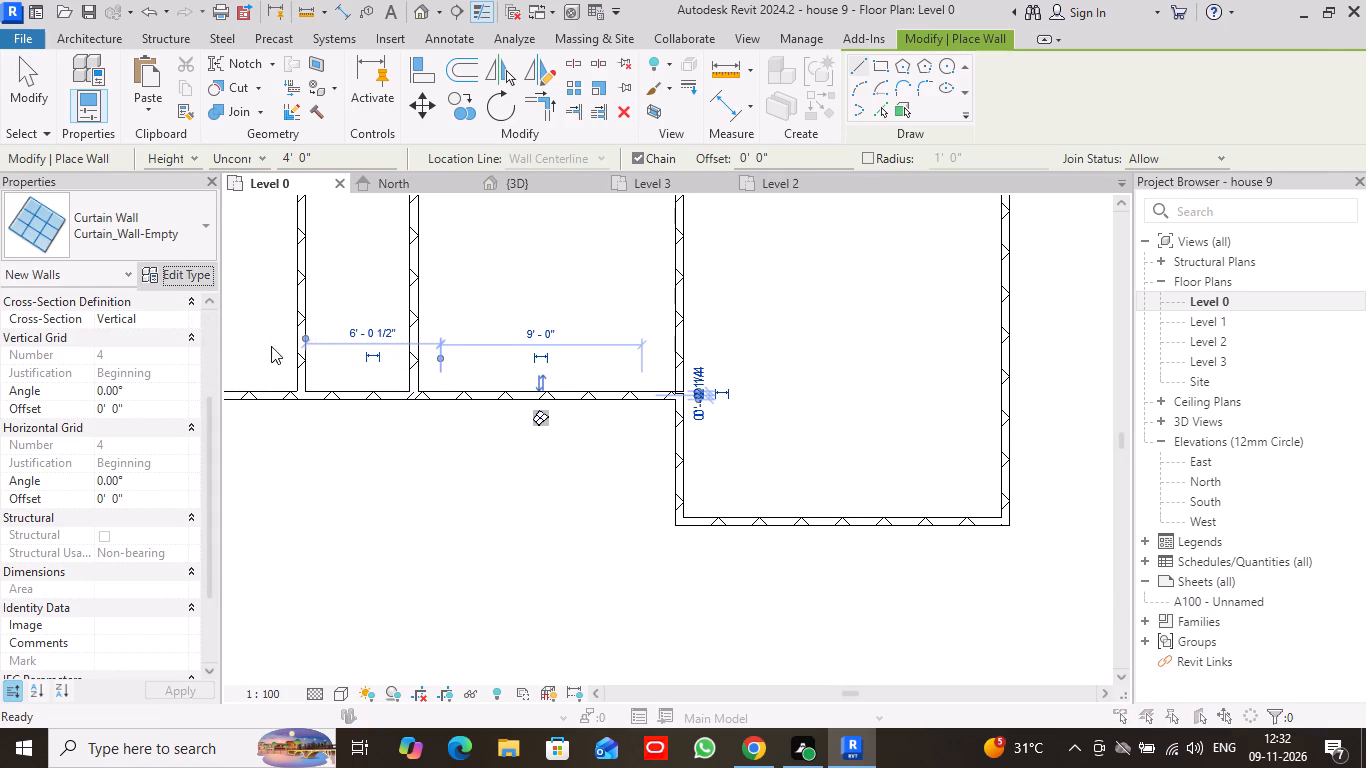
click(677, 263)
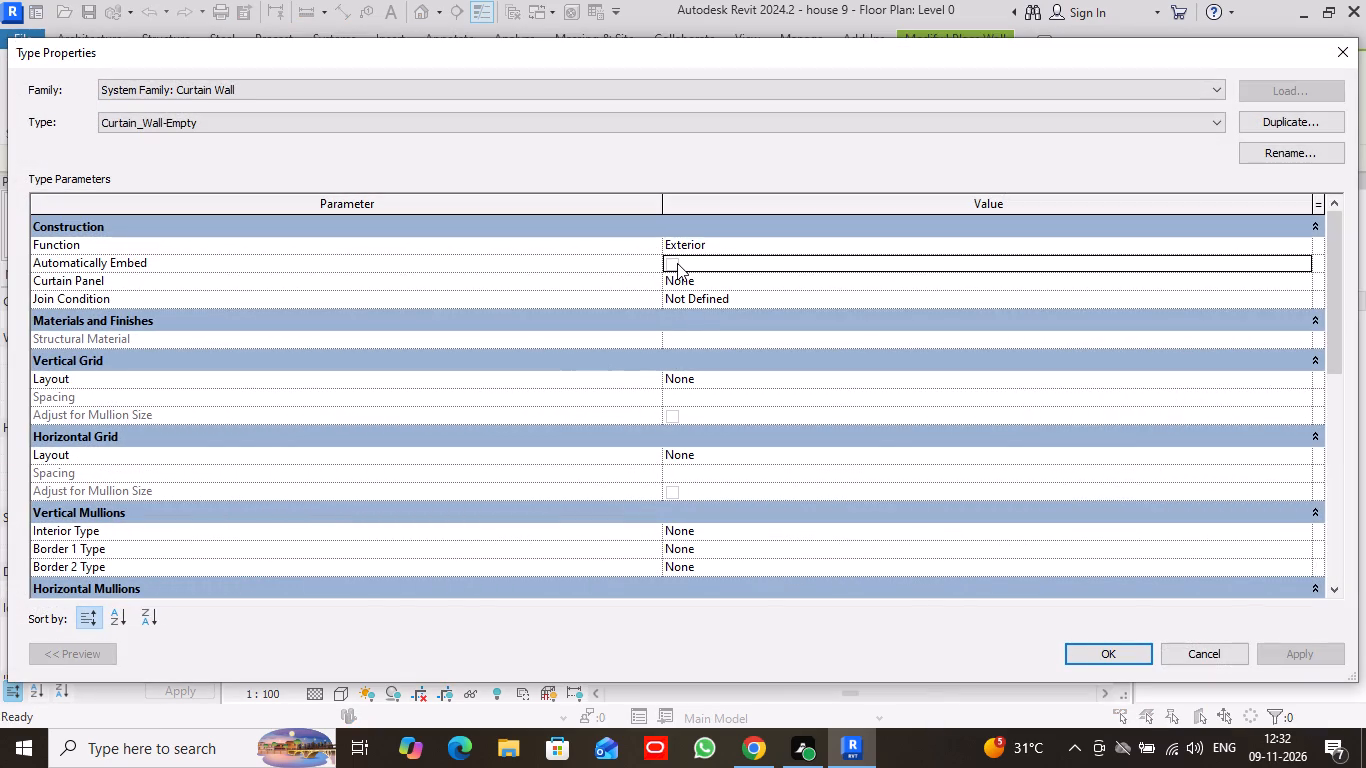
click(1099, 655)
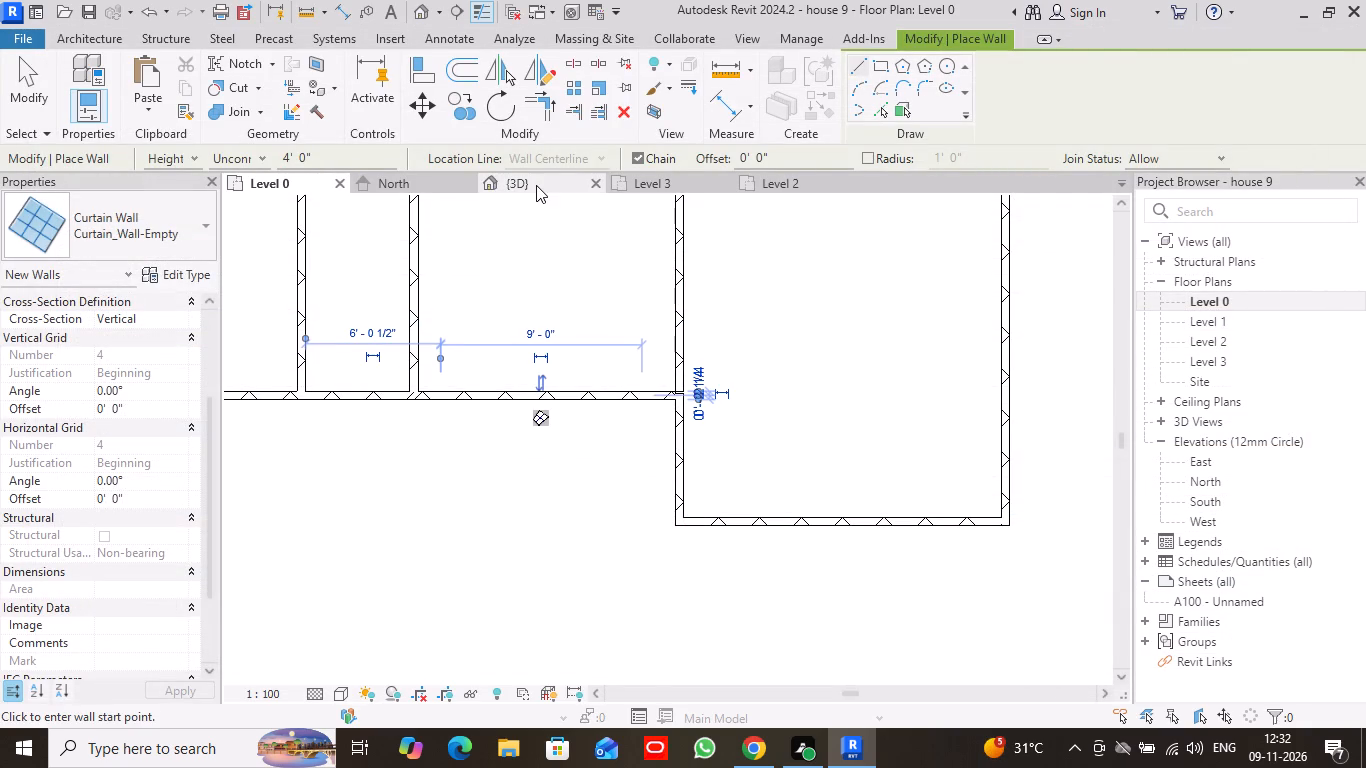
Examine the Curtain_Wall-Empty wall in the front facade in the 3D view, using the Shaded visual style.
click(536, 185)
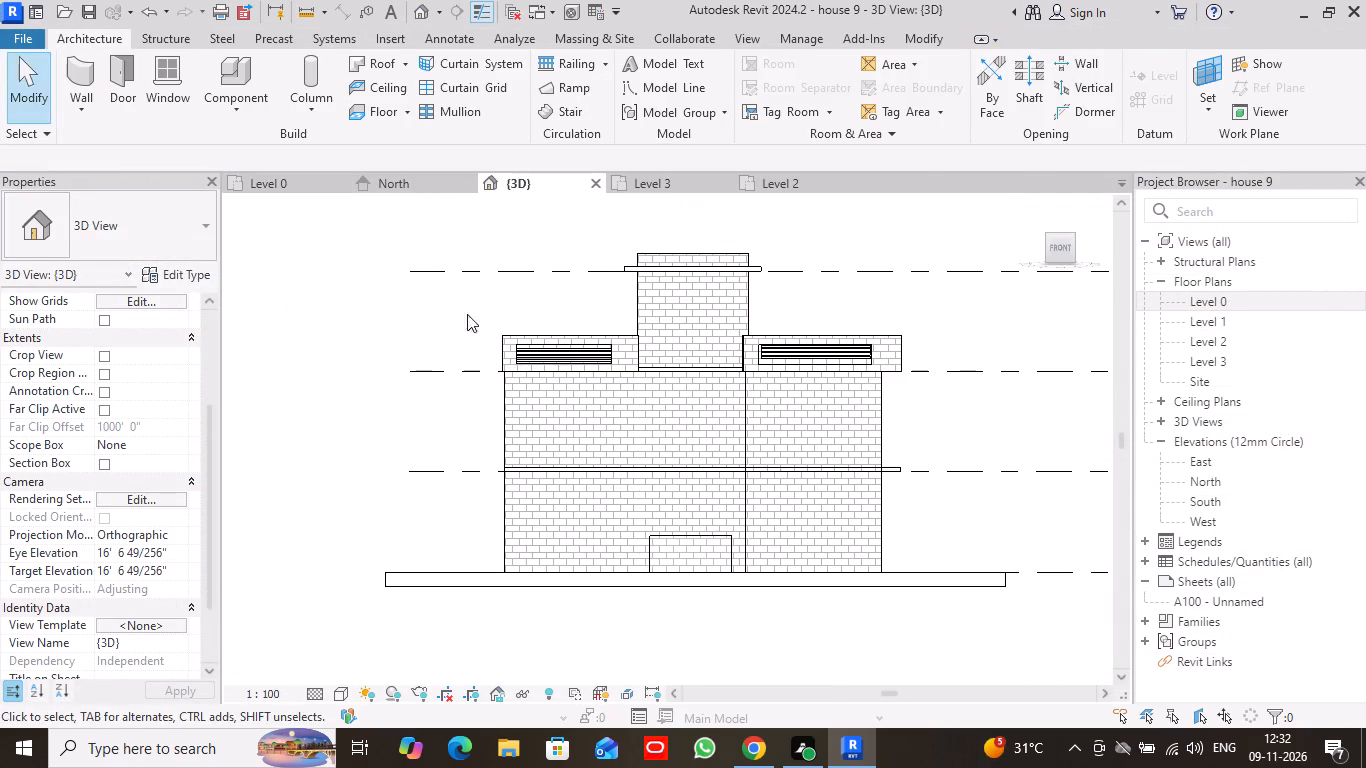
drag(1073, 234, 1029, 274)
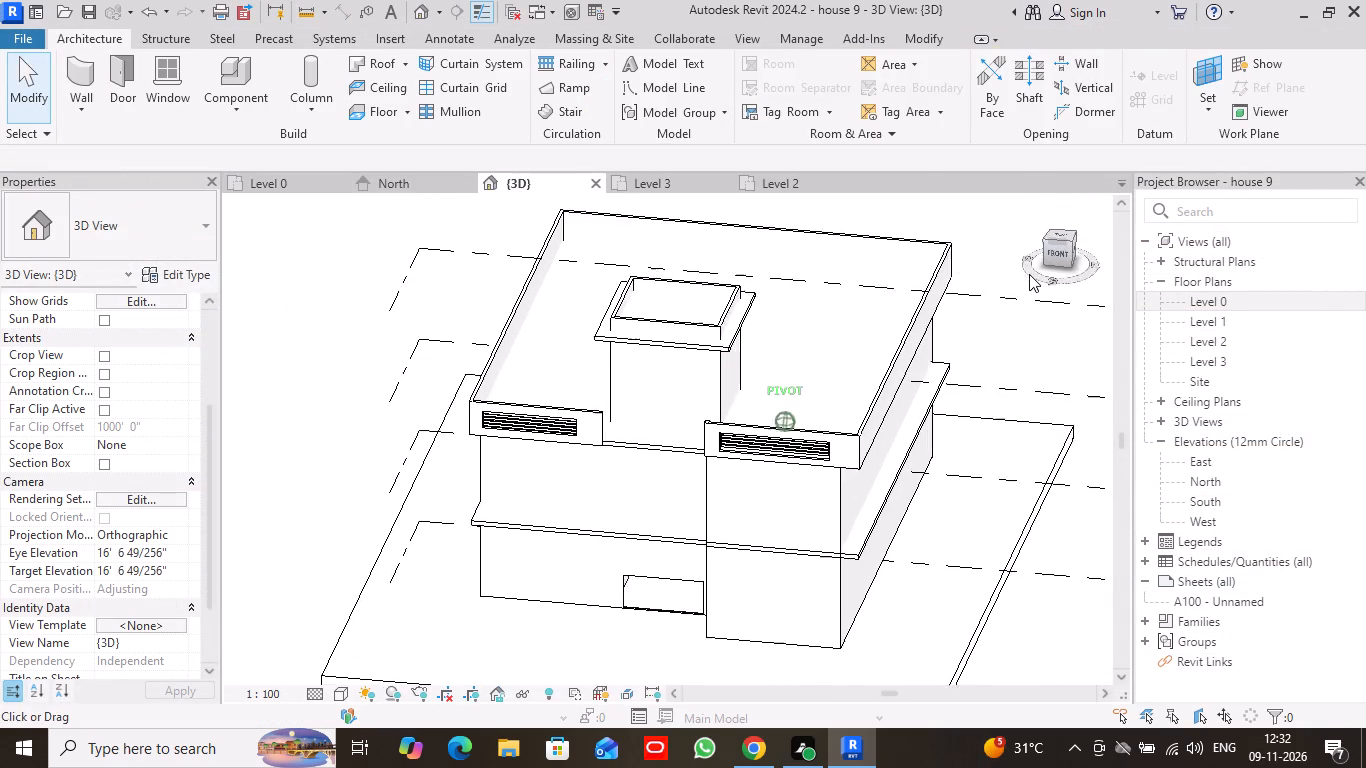
drag(1029, 274, 1002, 270)
scroll(616, 602, up, 8)
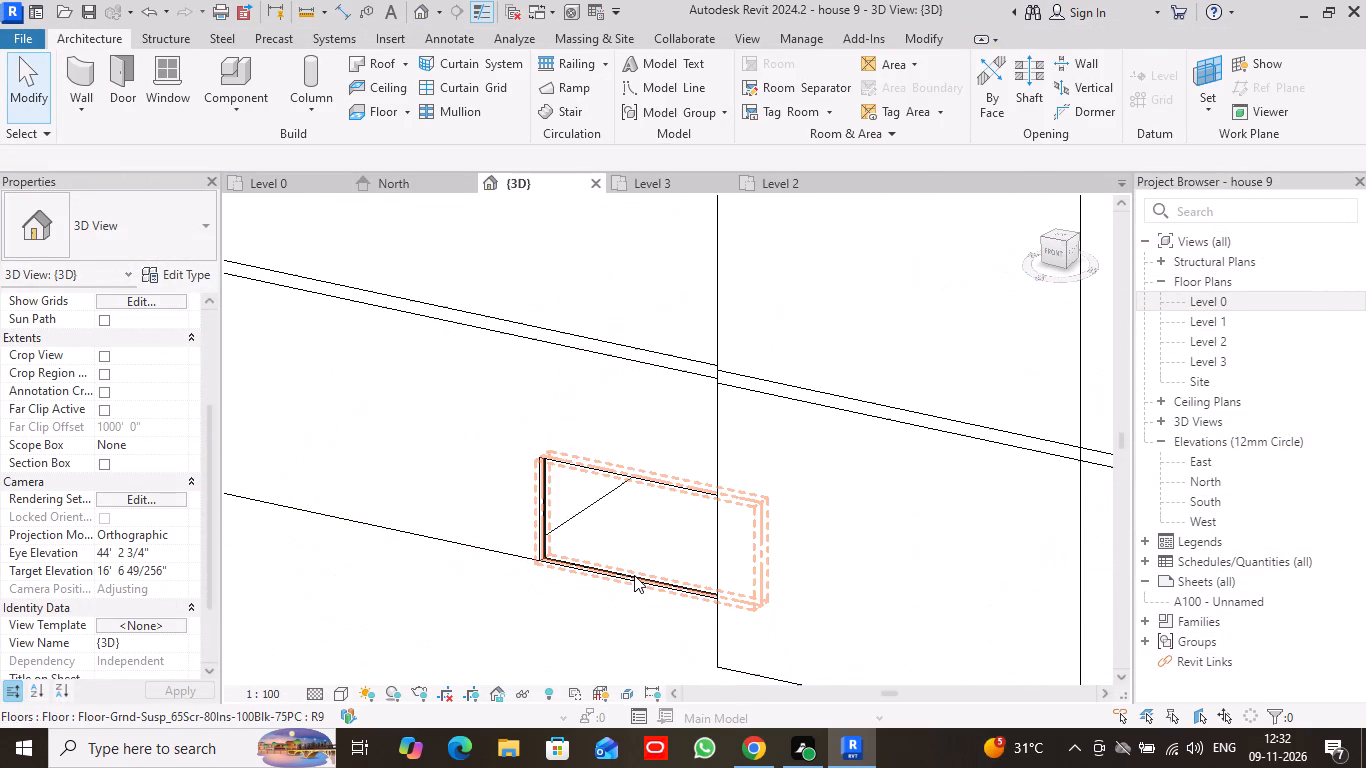
click(341, 693)
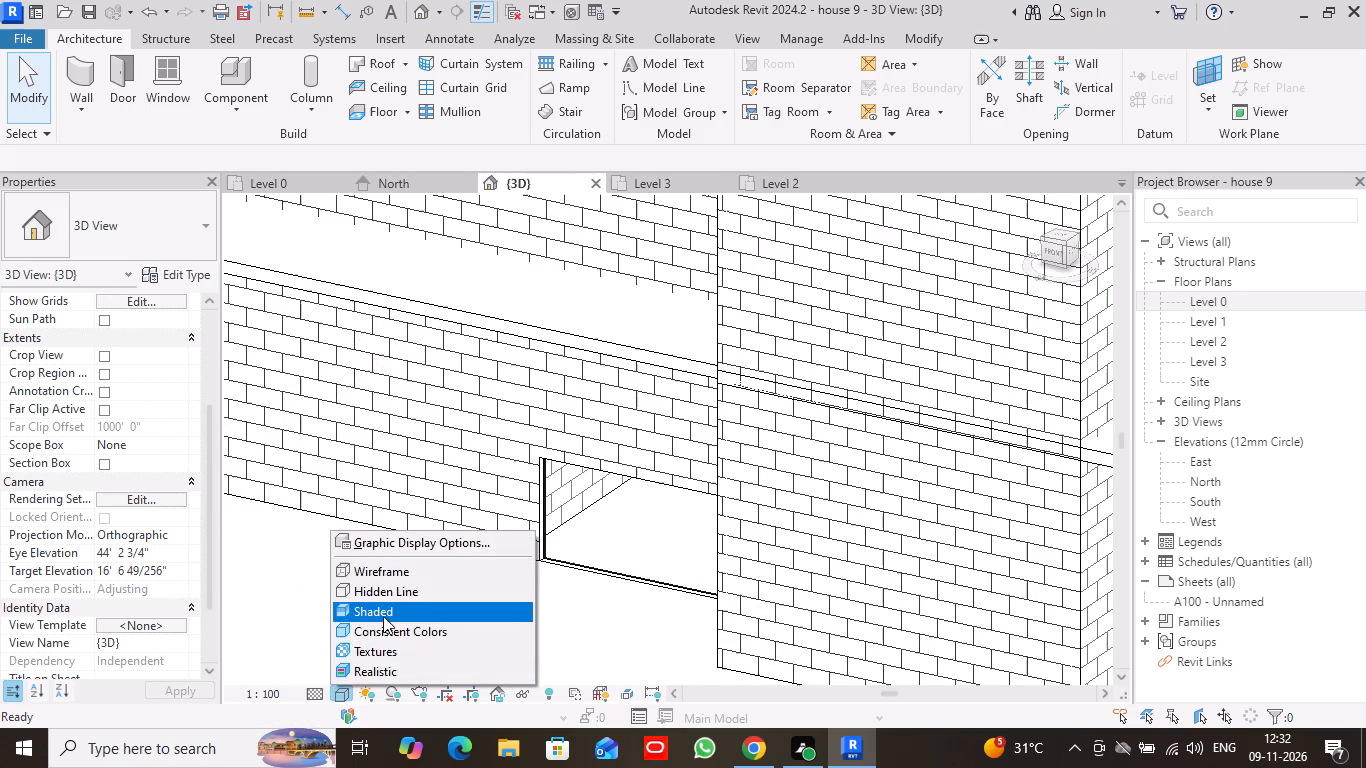
click(383, 616)
scroll(403, 607, down, 5)
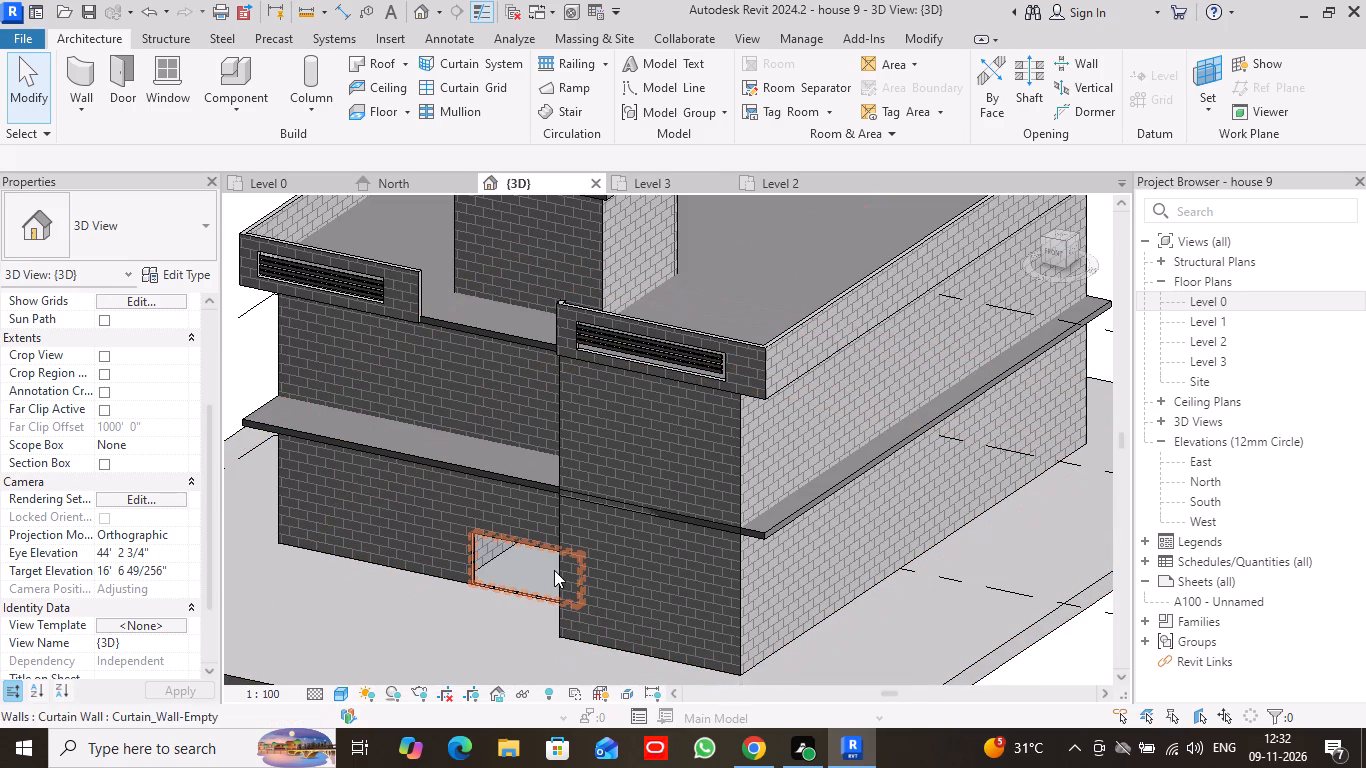
scroll(532, 574, up, 7)
scroll(533, 572, down, 1)
scroll(533, 572, up, 4)
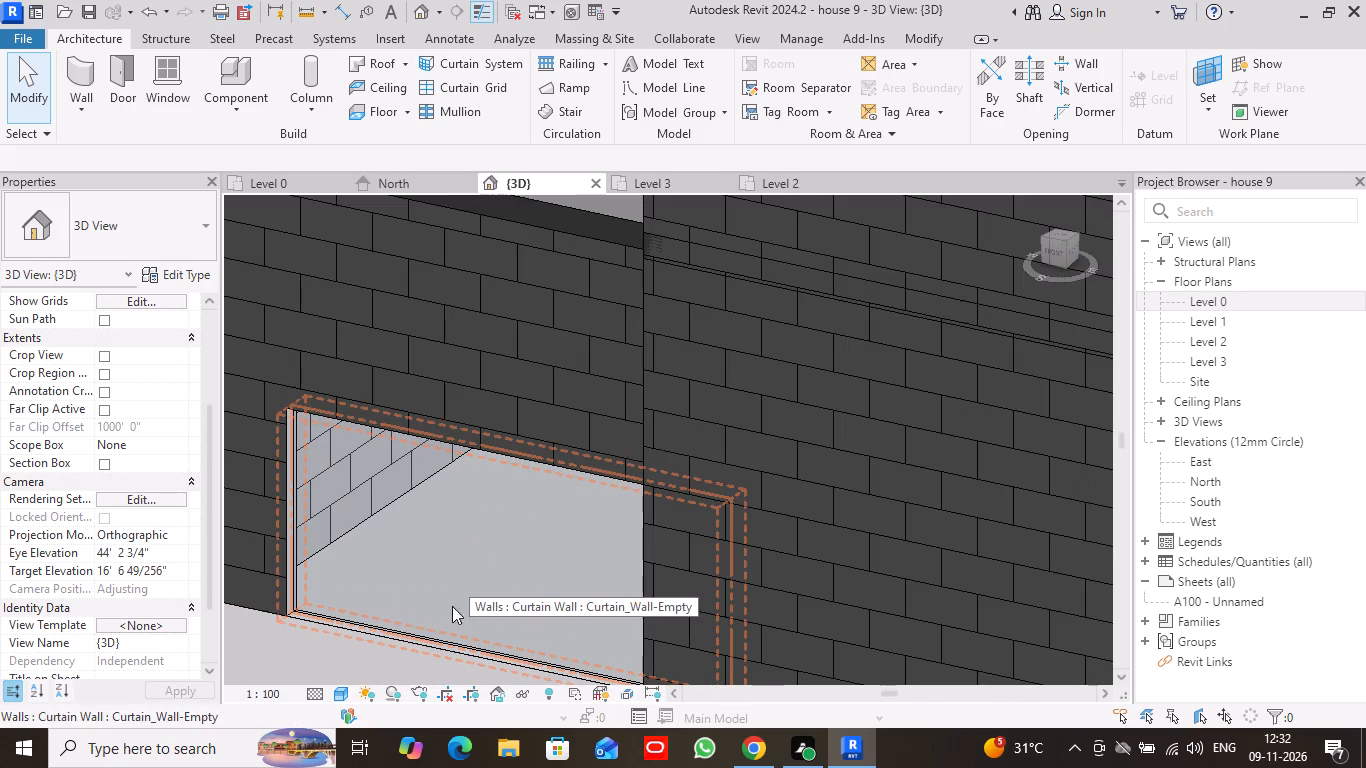
scroll(443, 632, down, 8)
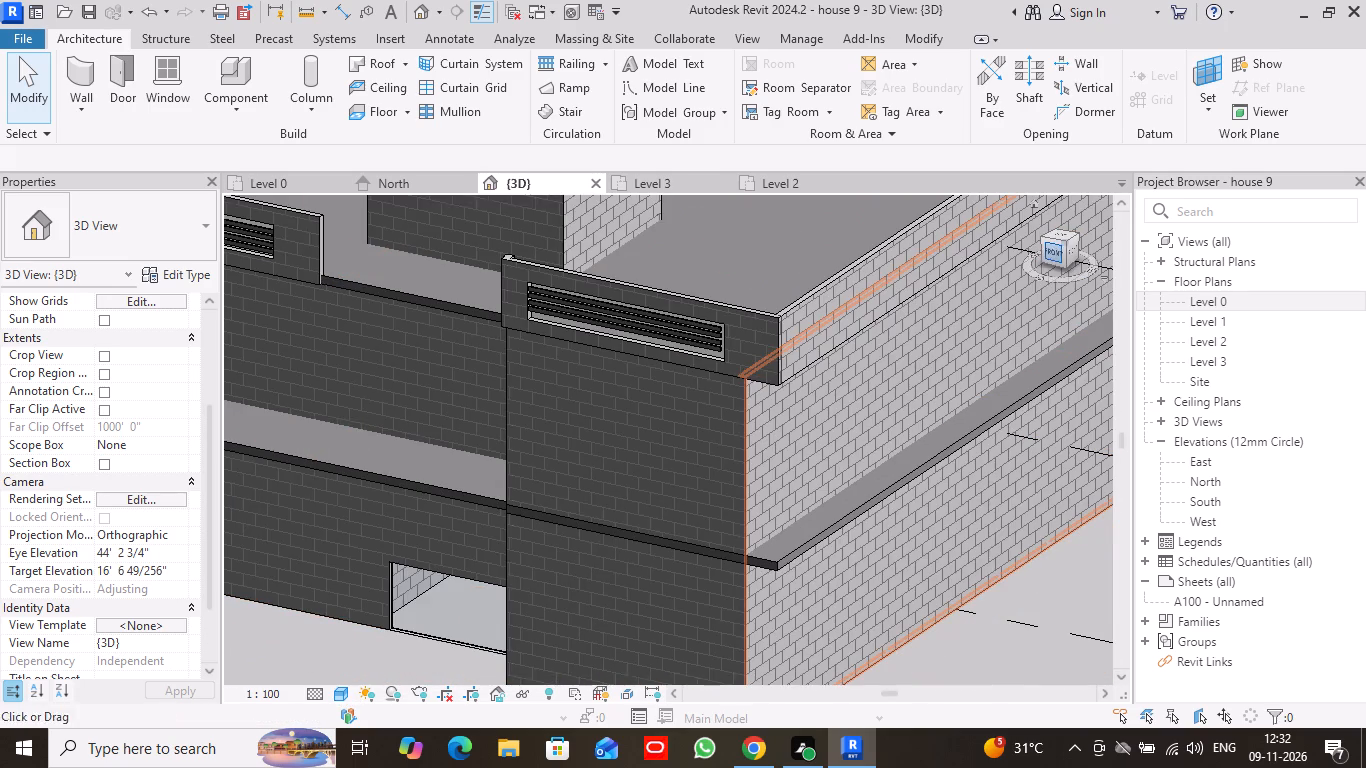
In a Hidden Line front 3D view, stretch the top of the Curtain_Wall-Empty wall up past Level 2 into the roof tower's front wall.
click(1051, 248)
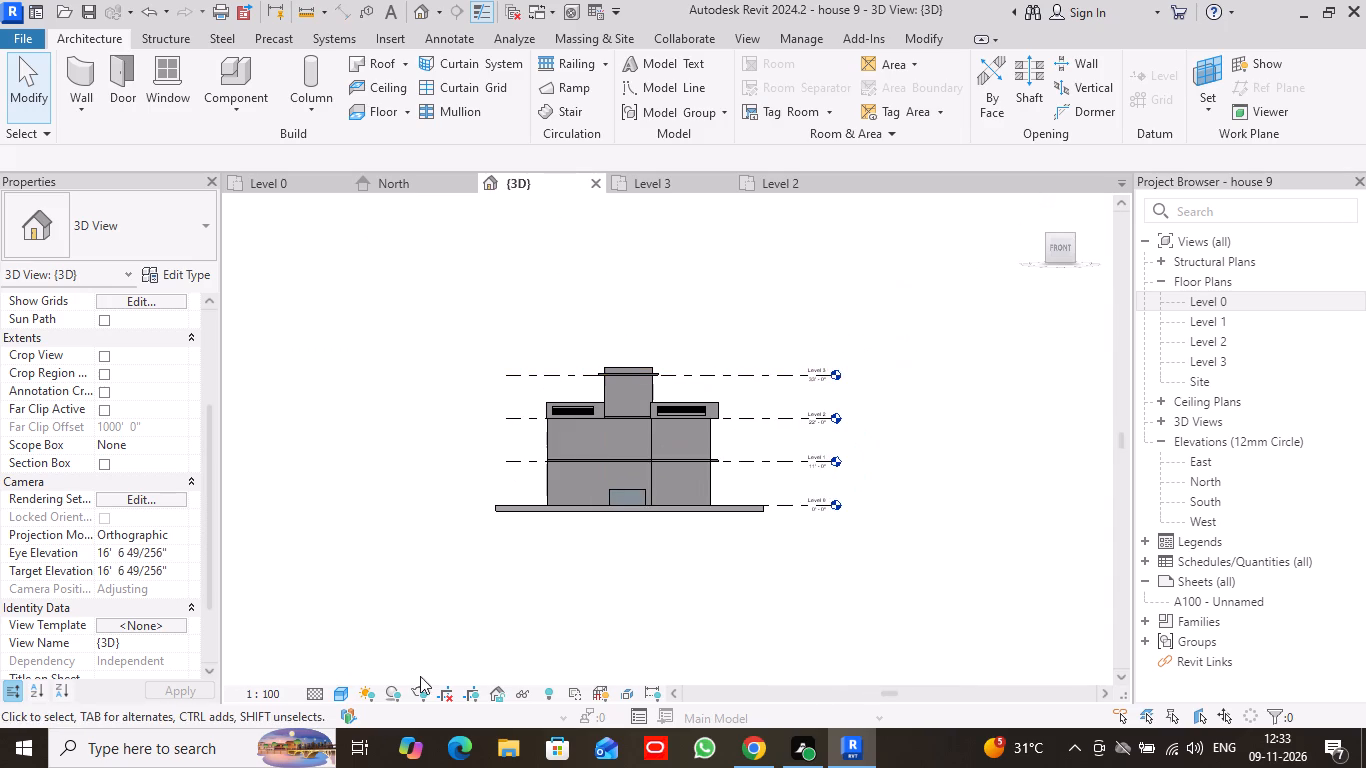
click(341, 688)
click(396, 597)
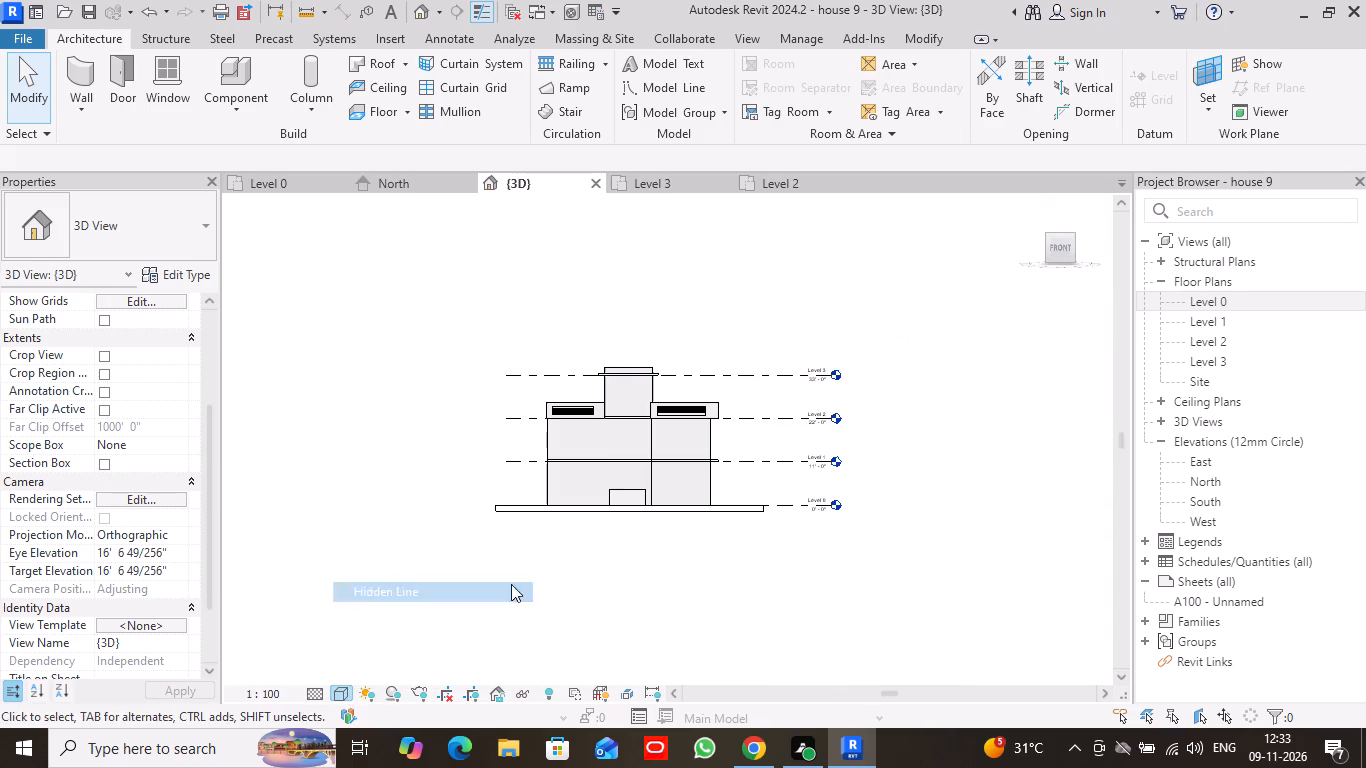
scroll(603, 480, up, 8)
click(666, 515)
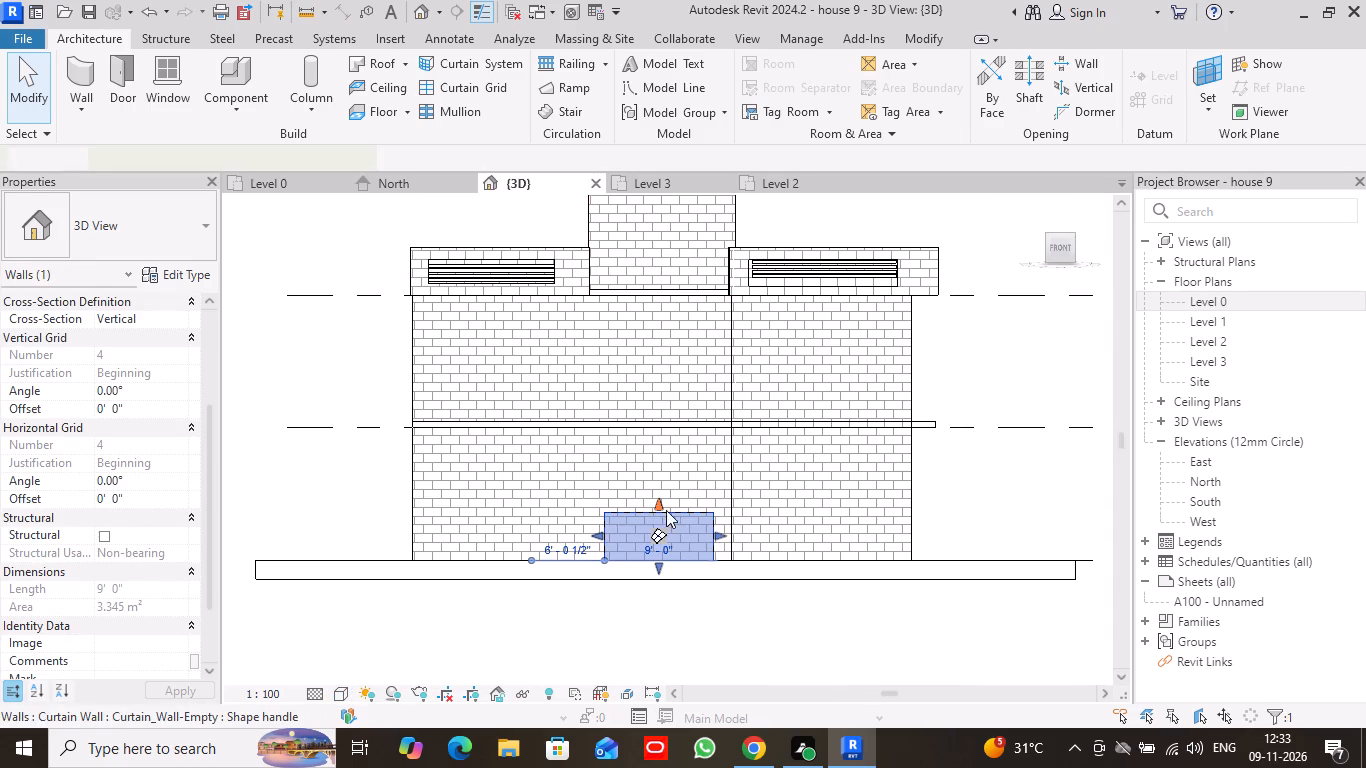
click(660, 505)
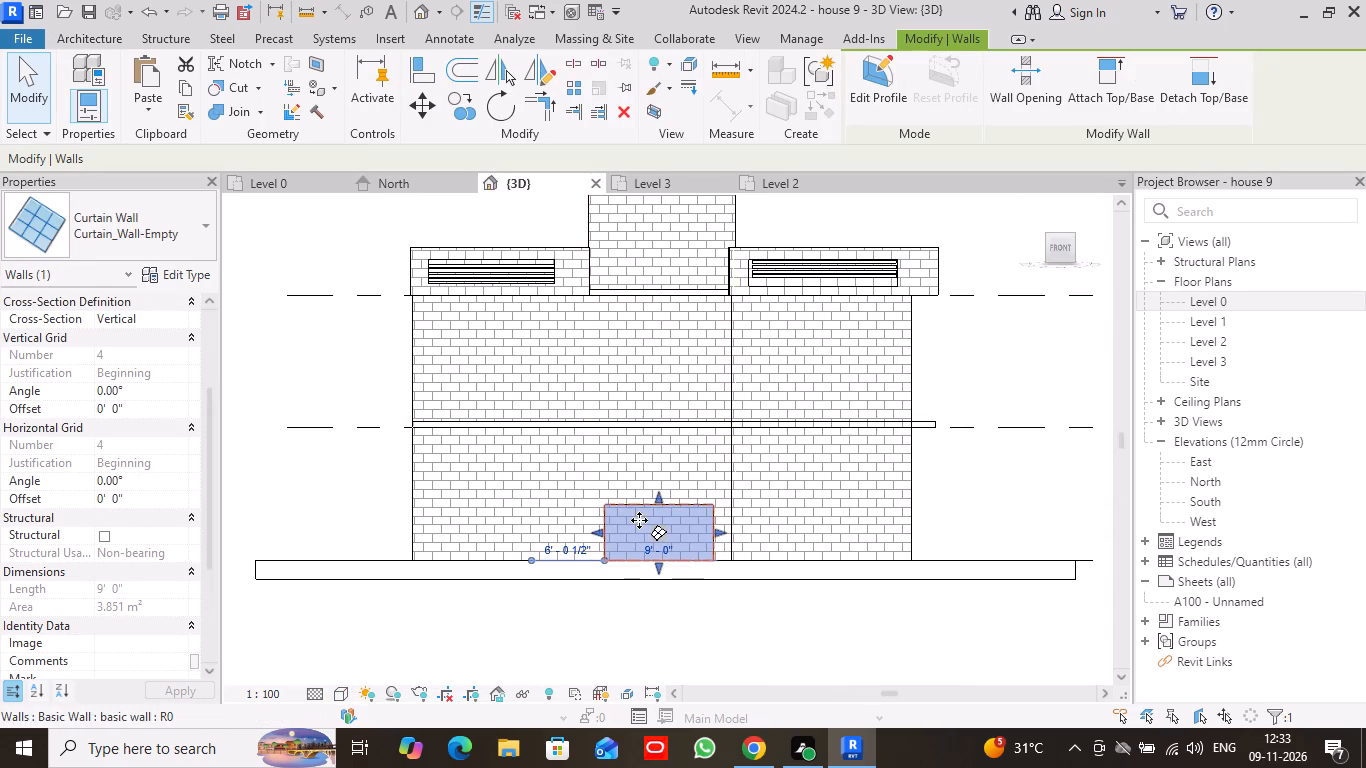
drag(656, 498, 671, 383)
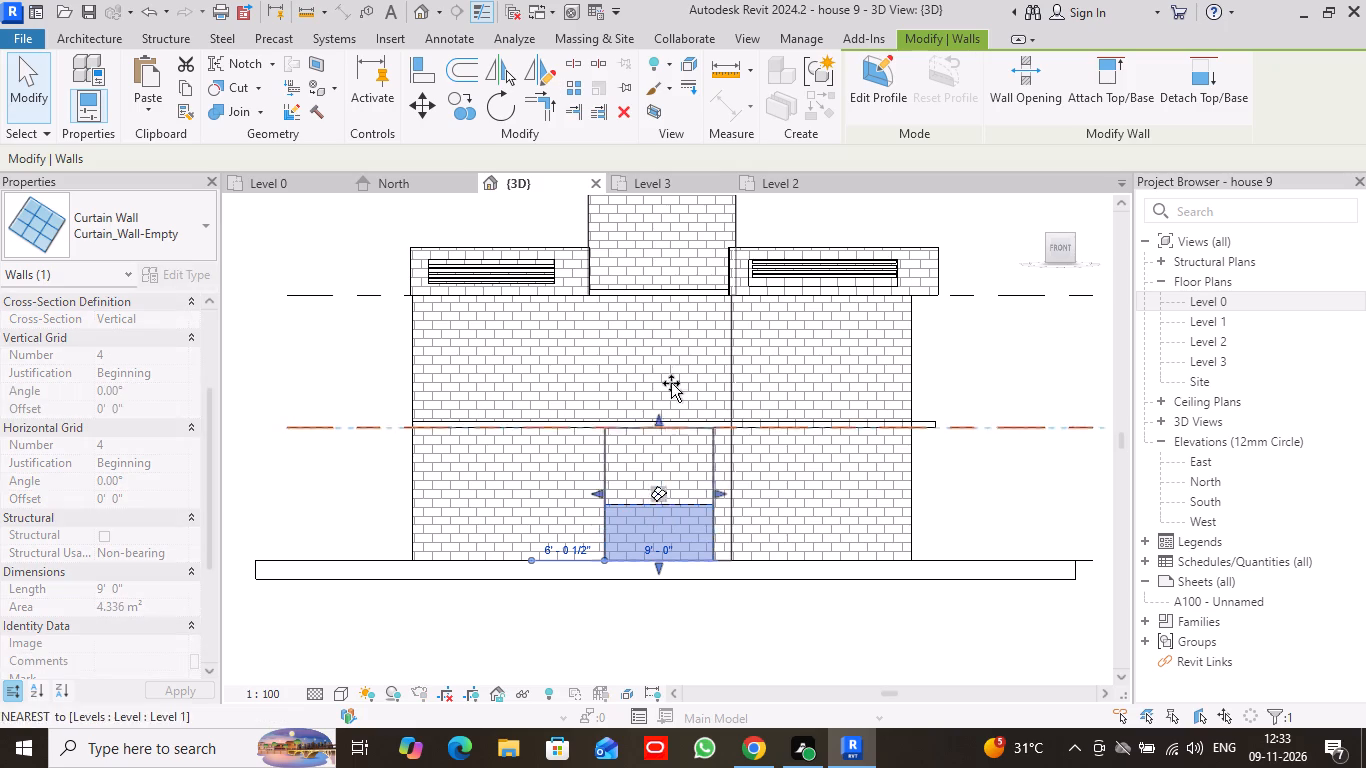
drag(671, 383, 669, 222)
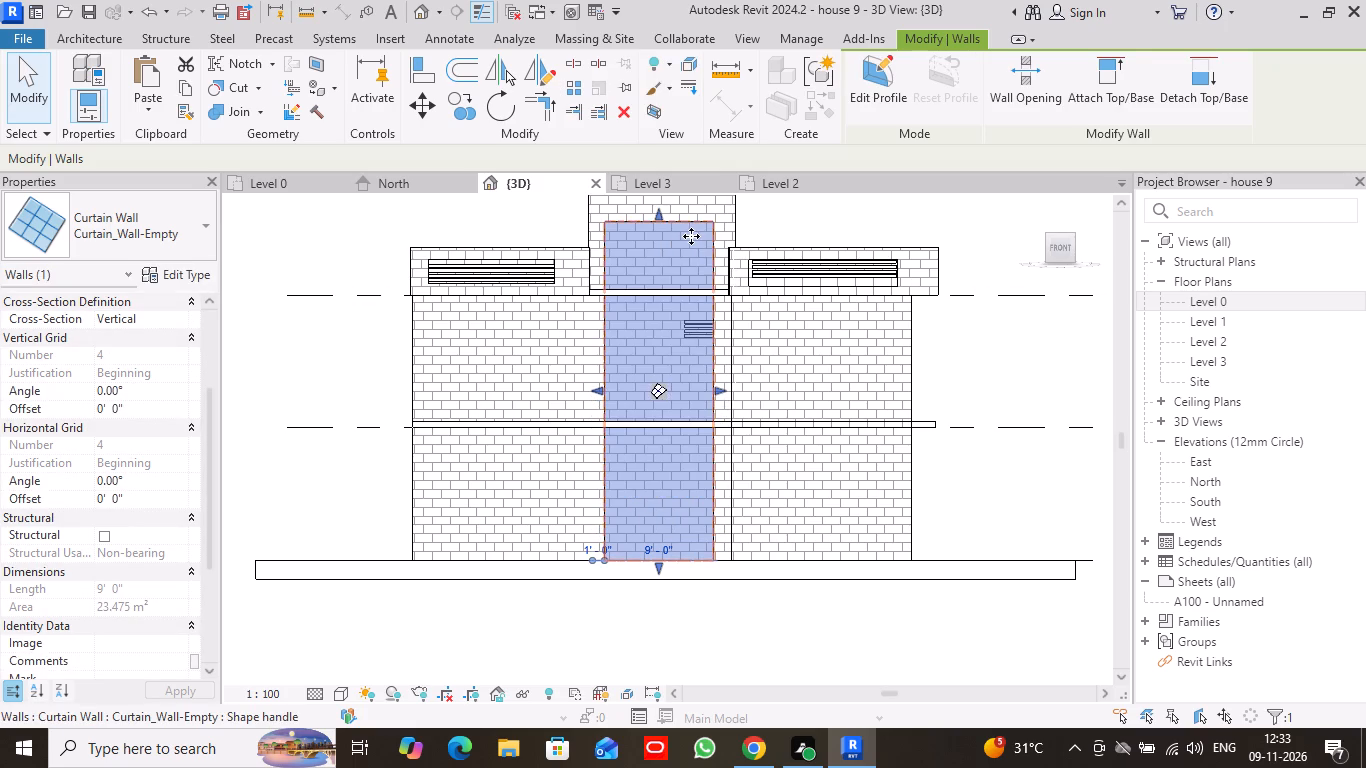
click(27, 81)
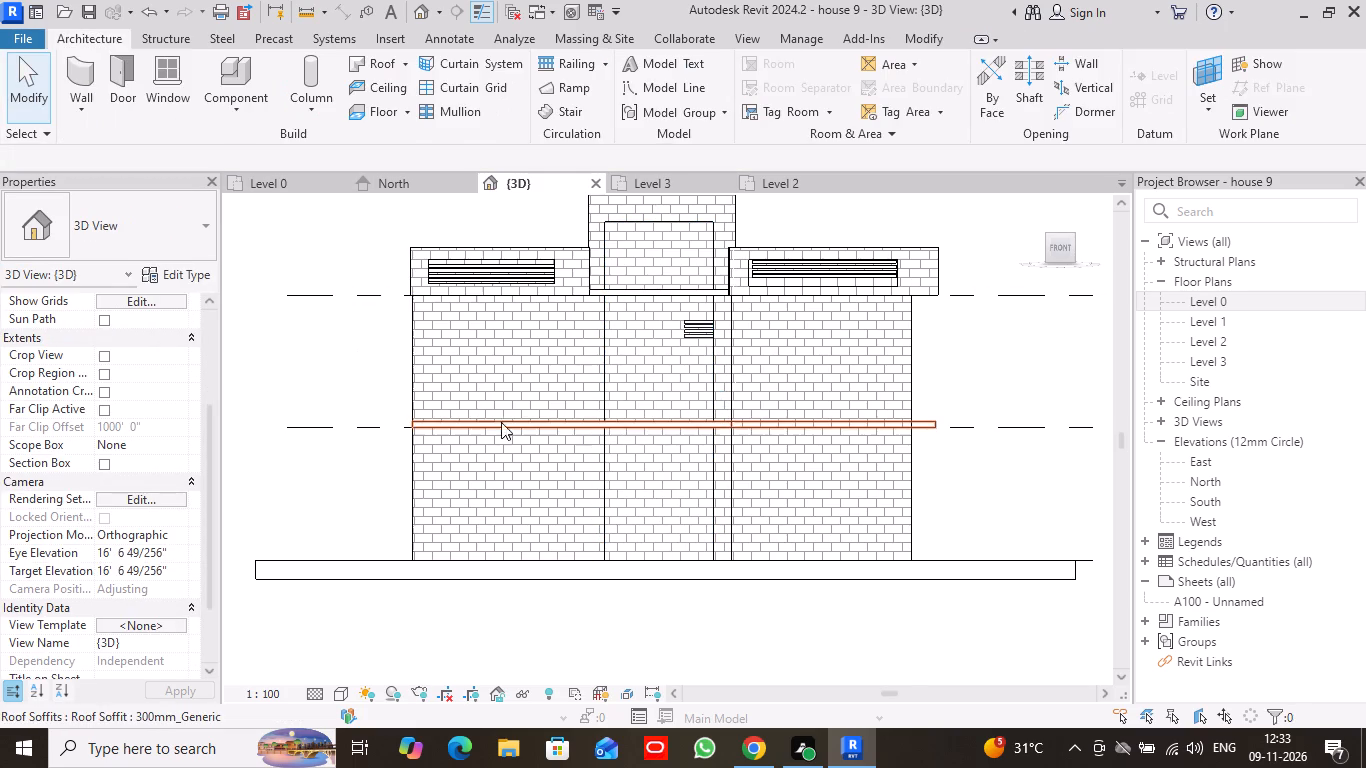
Examine the raised curtain wall from an oblique front angle in the 3D view, using the Shaded visual style.
scroll(656, 476, down, 2)
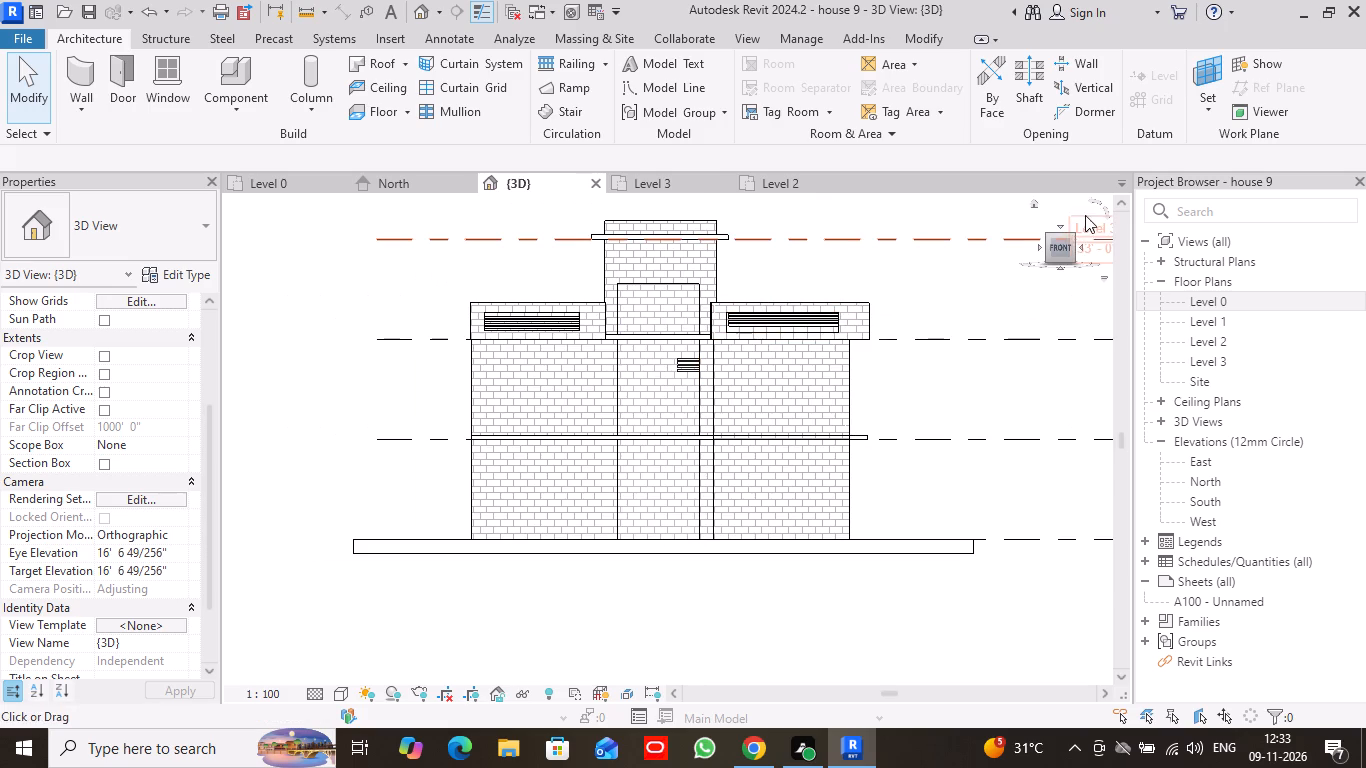
drag(1073, 236, 1001, 258)
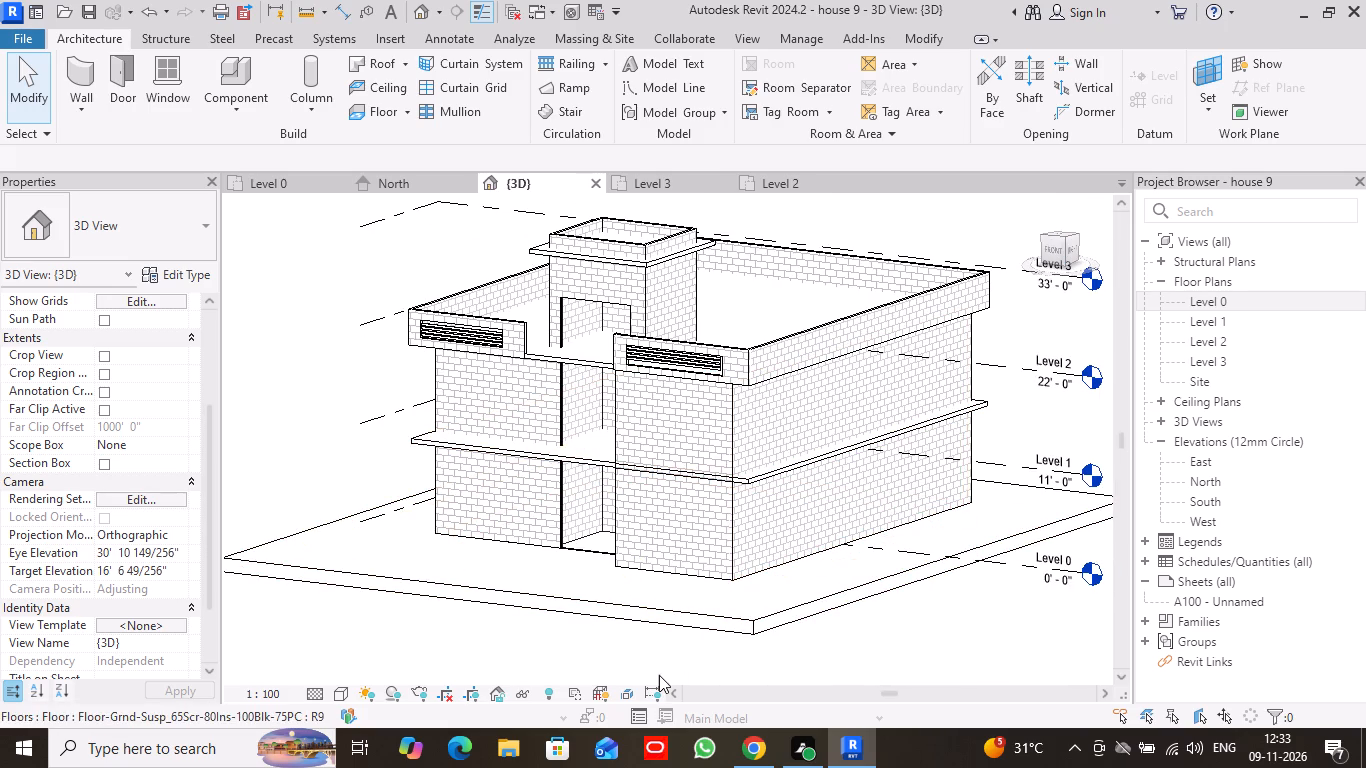
scroll(659, 675, down, 2)
click(331, 691)
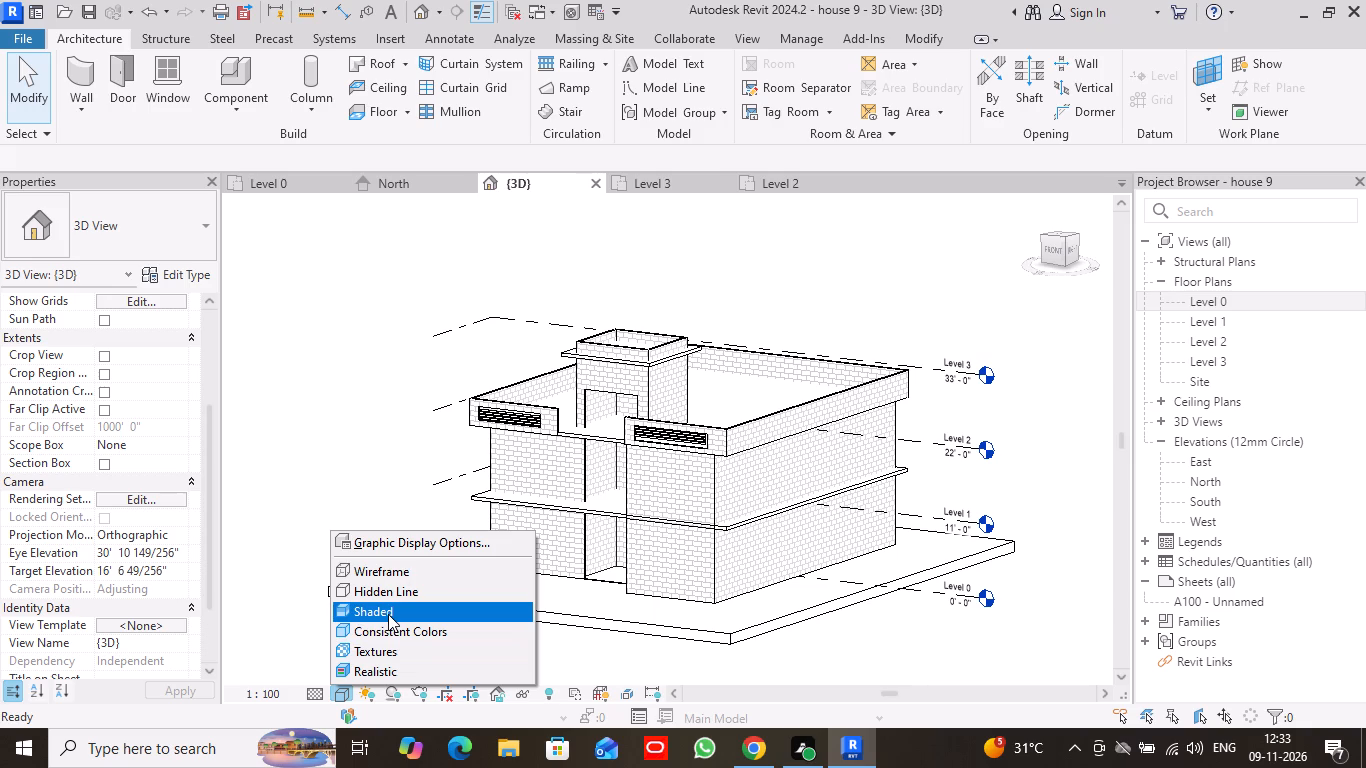
click(388, 614)
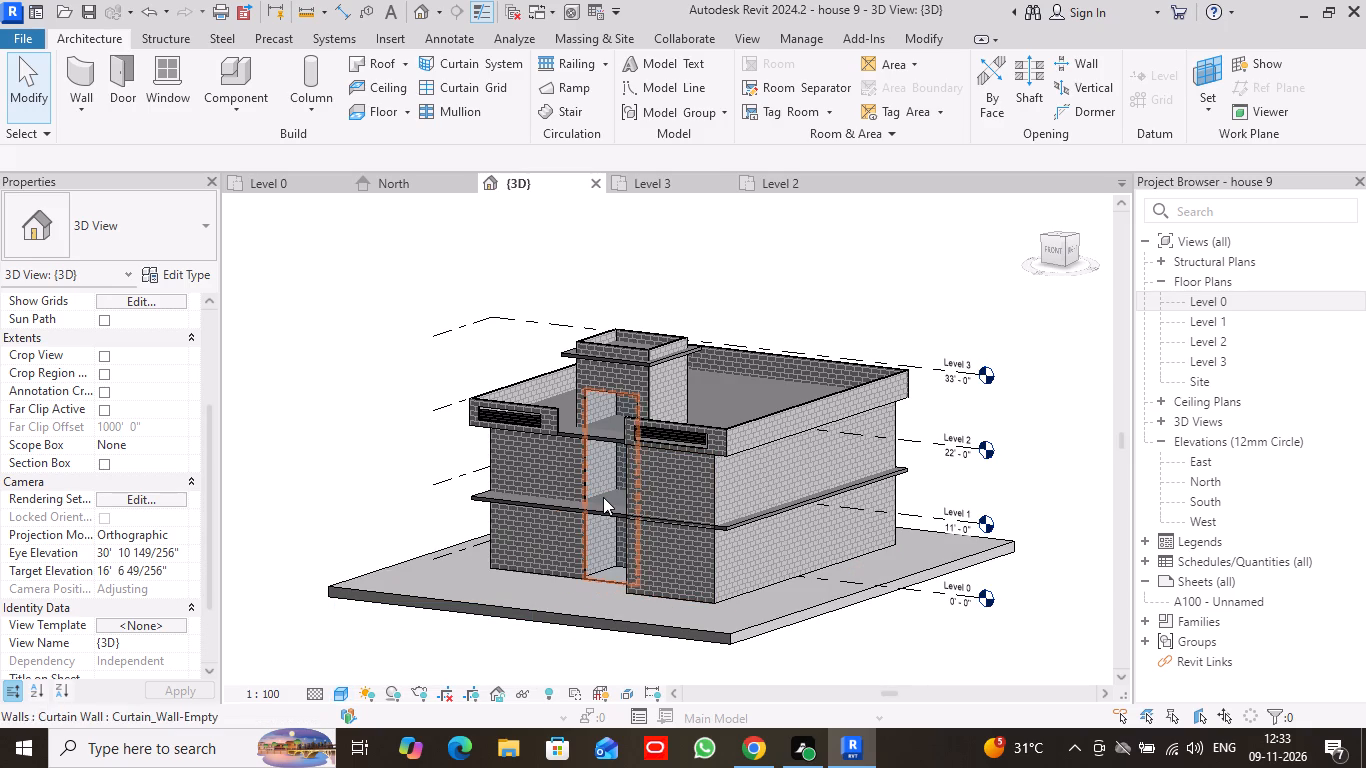
scroll(603, 497, up, 8)
scroll(603, 497, down, 2)
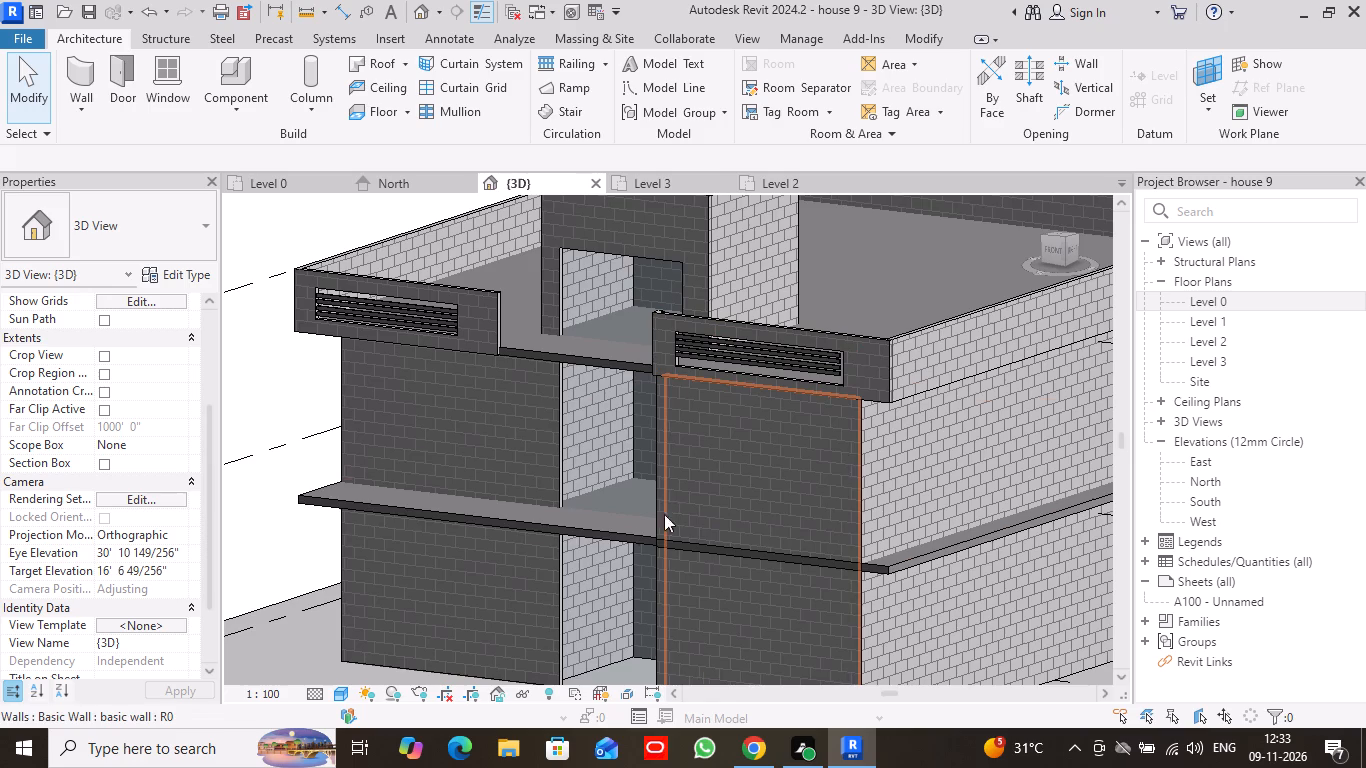
Change the tall curtain wall in the front facade to the Curtain_Wall-Storefront type.
click(565, 593)
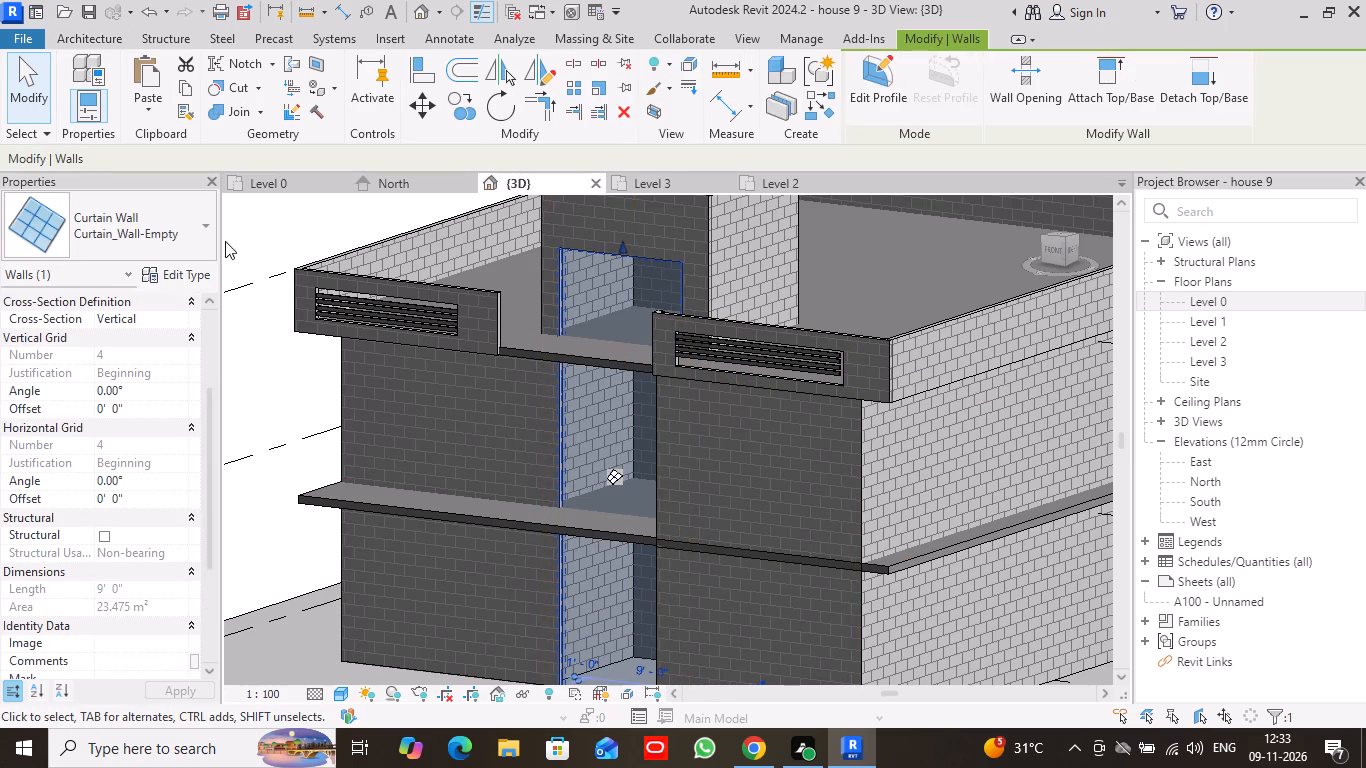
click(205, 222)
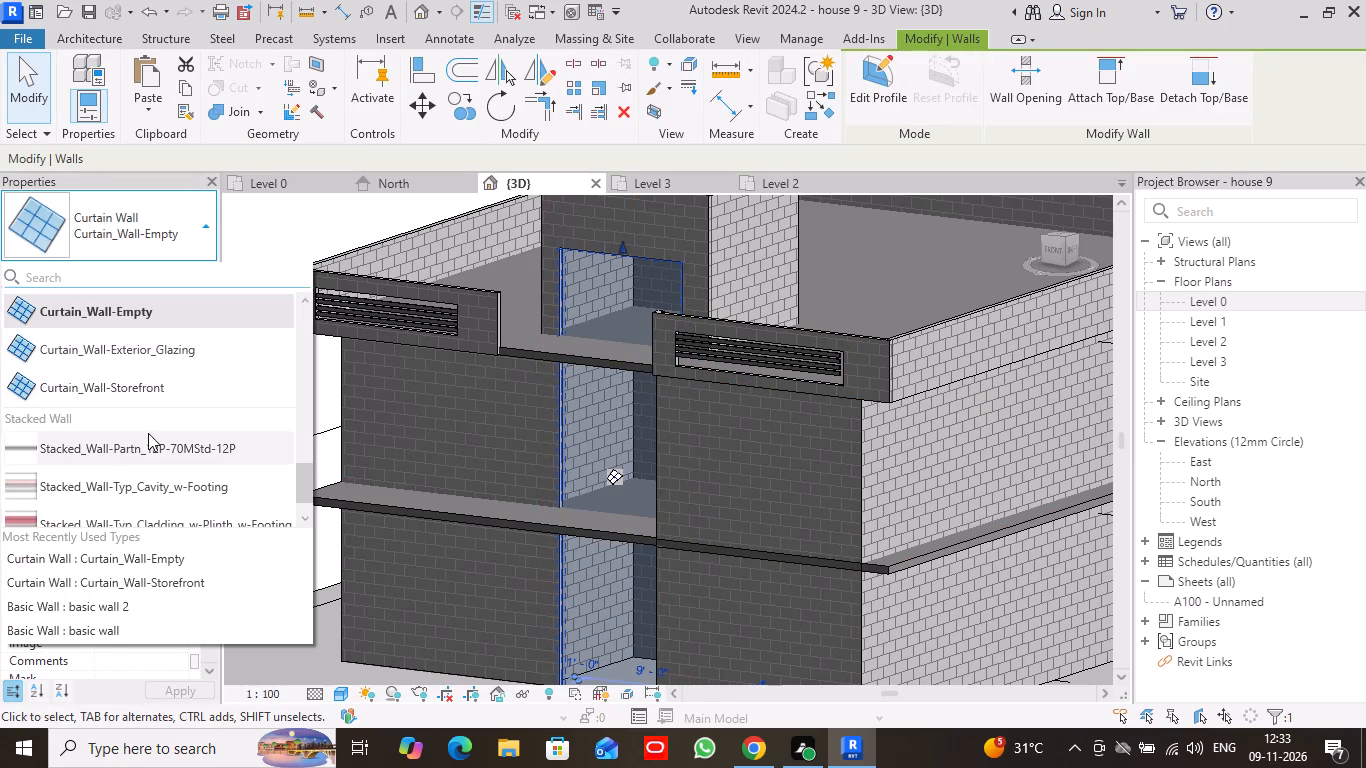
click(163, 393)
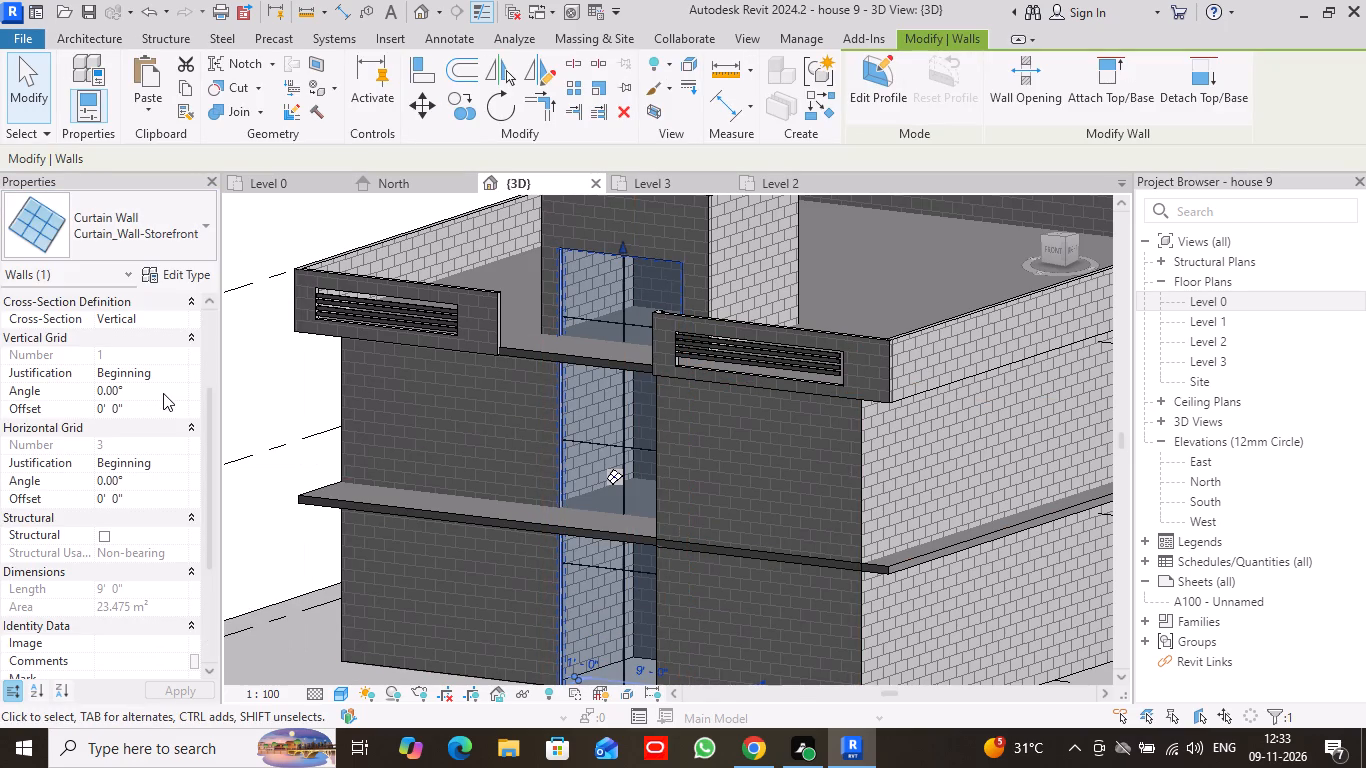
click(190, 684)
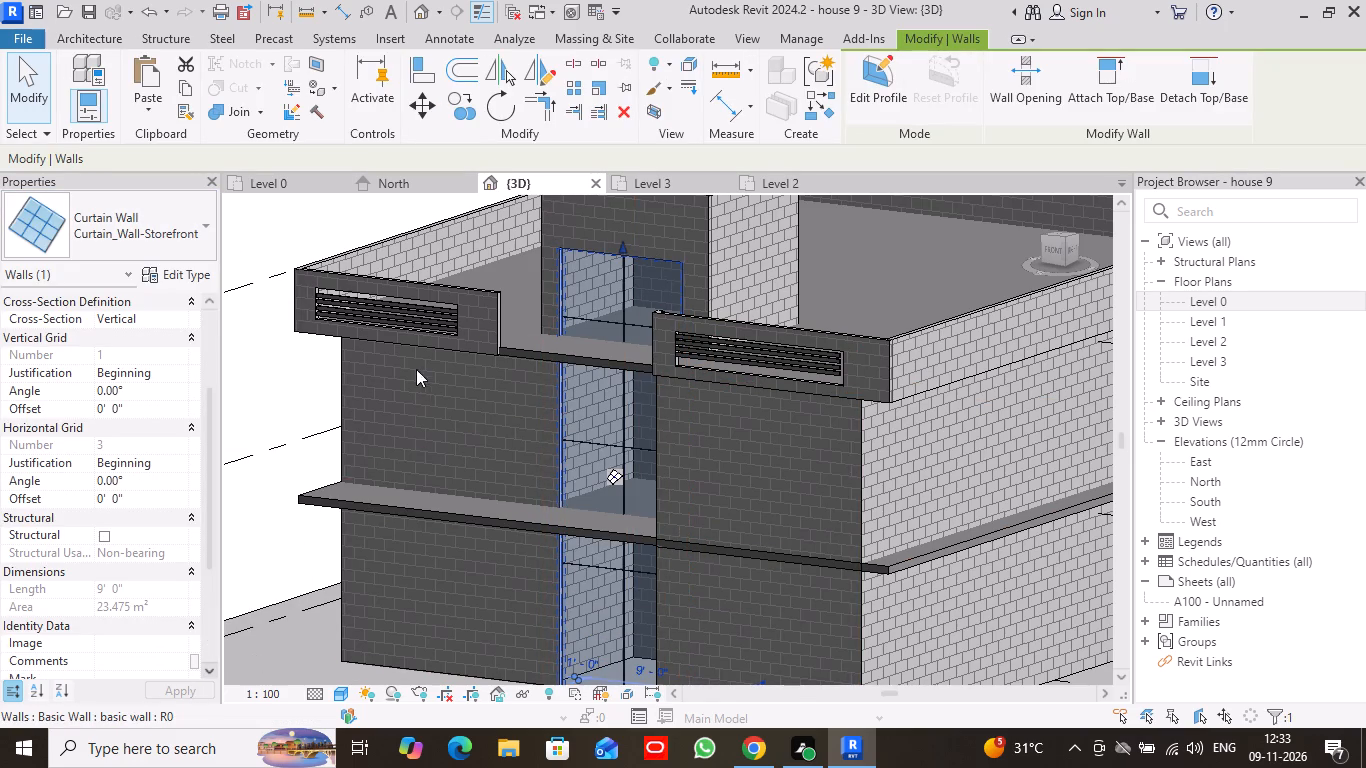
scroll(414, 365, down, 4)
click(266, 213)
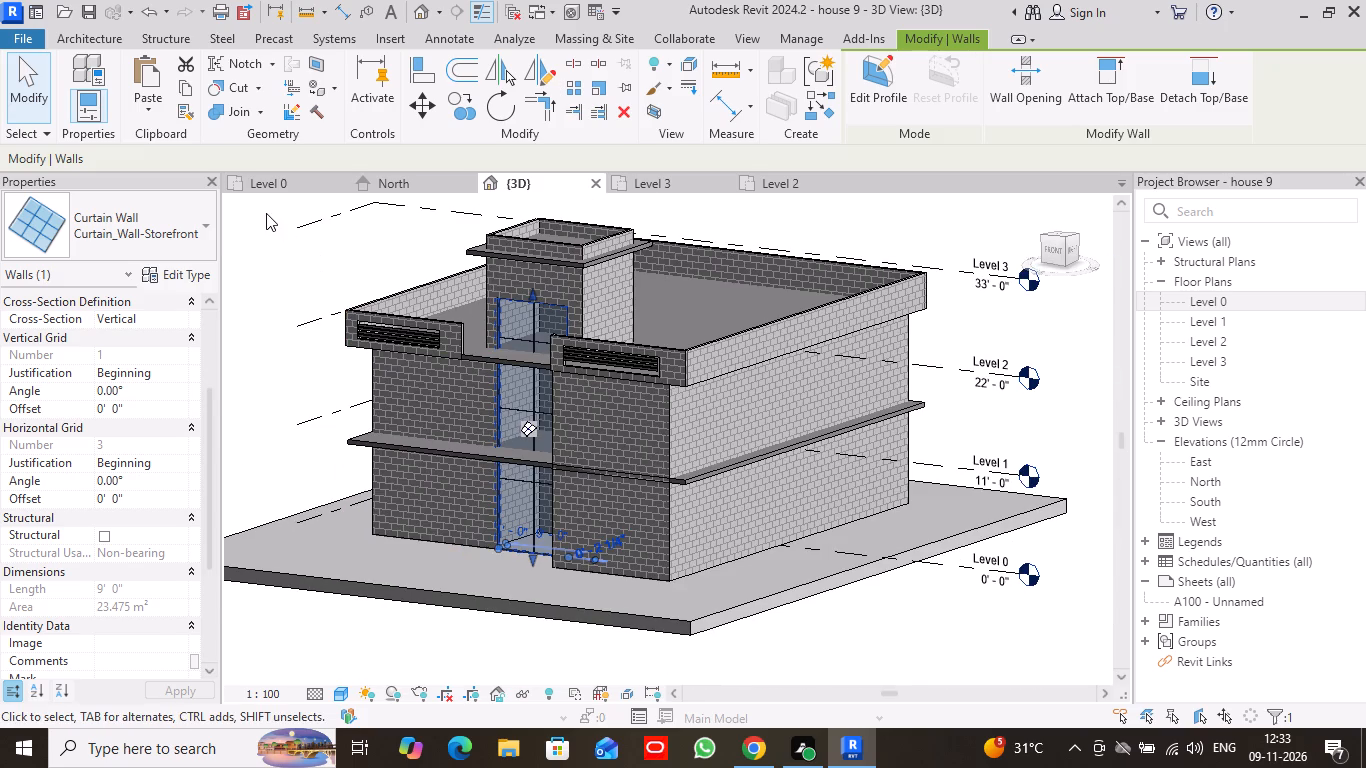
Examine the storefront curtain wall and its grid in the front facade from oblique angles in the 3D view.
scroll(537, 430, up, 5)
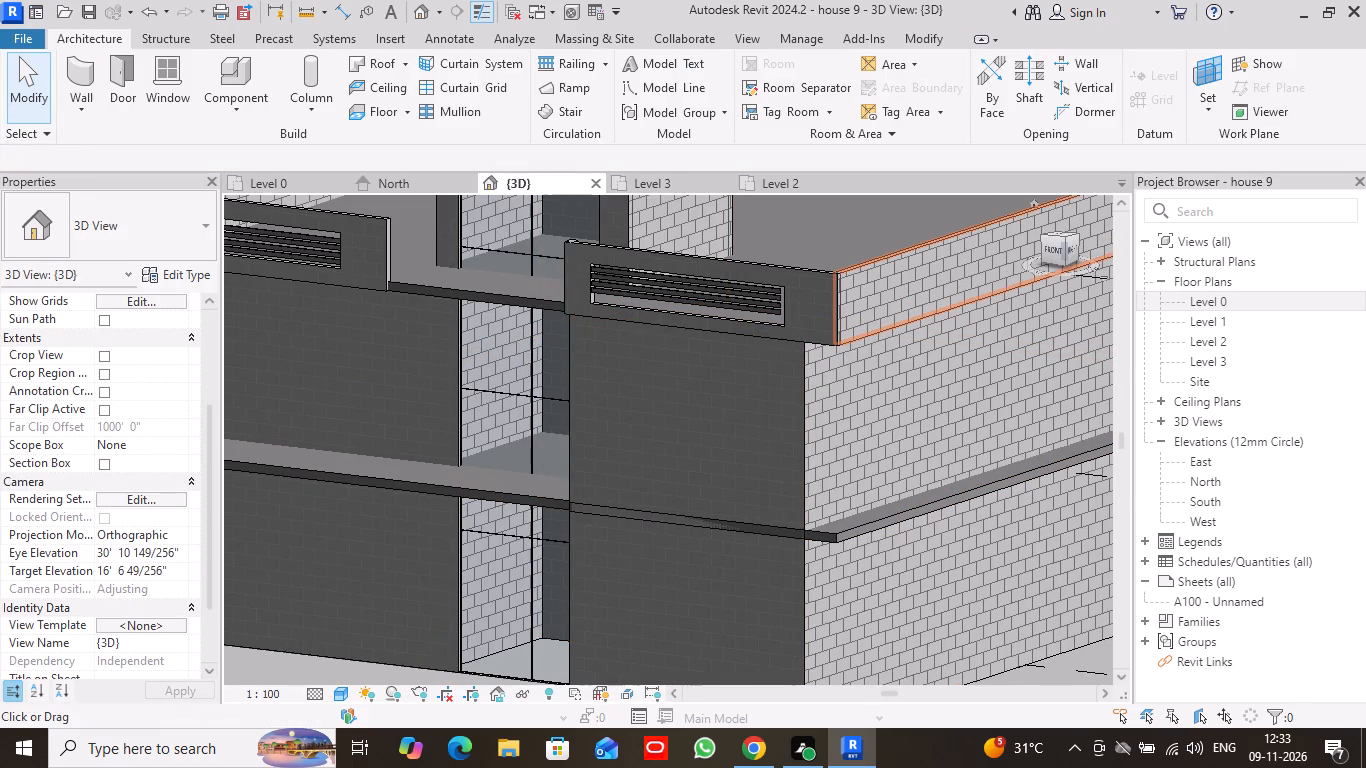
drag(1065, 242, 1037, 255)
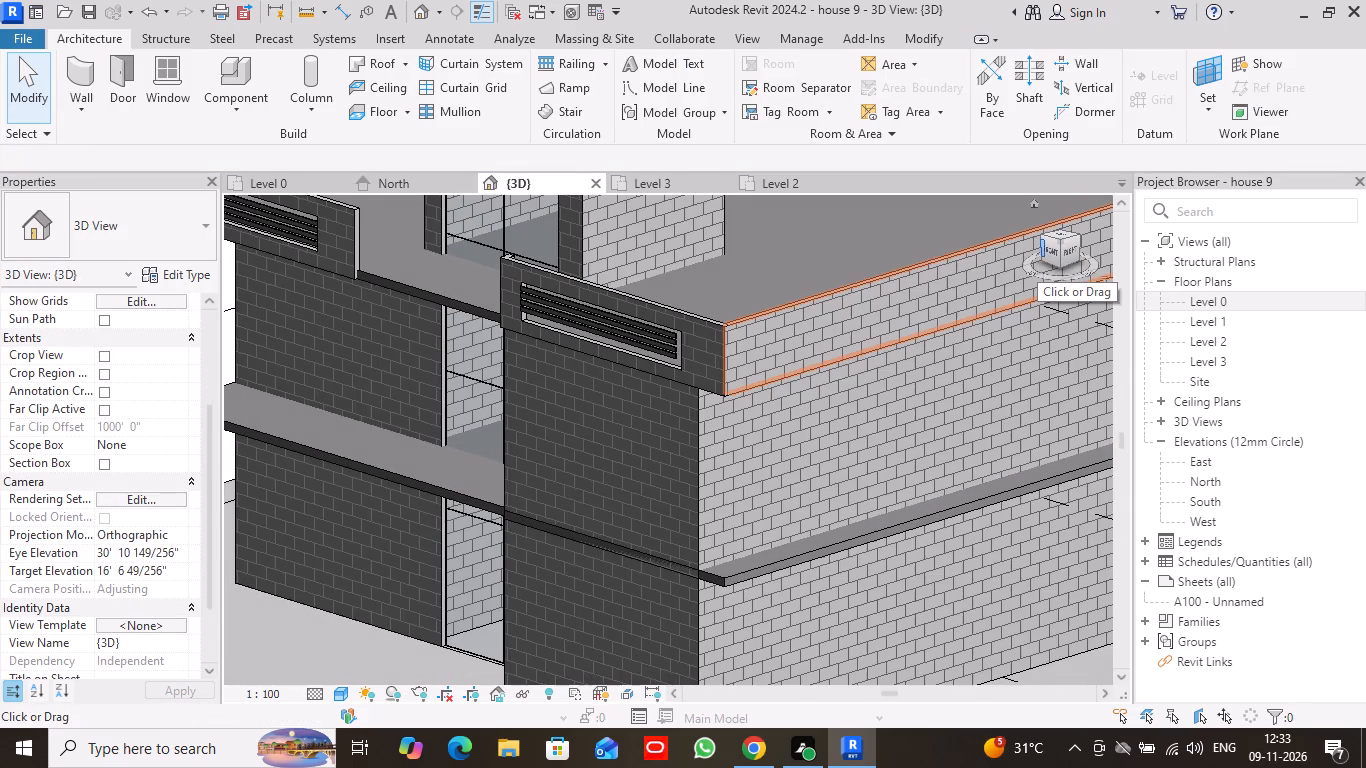
scroll(847, 405, down, 2)
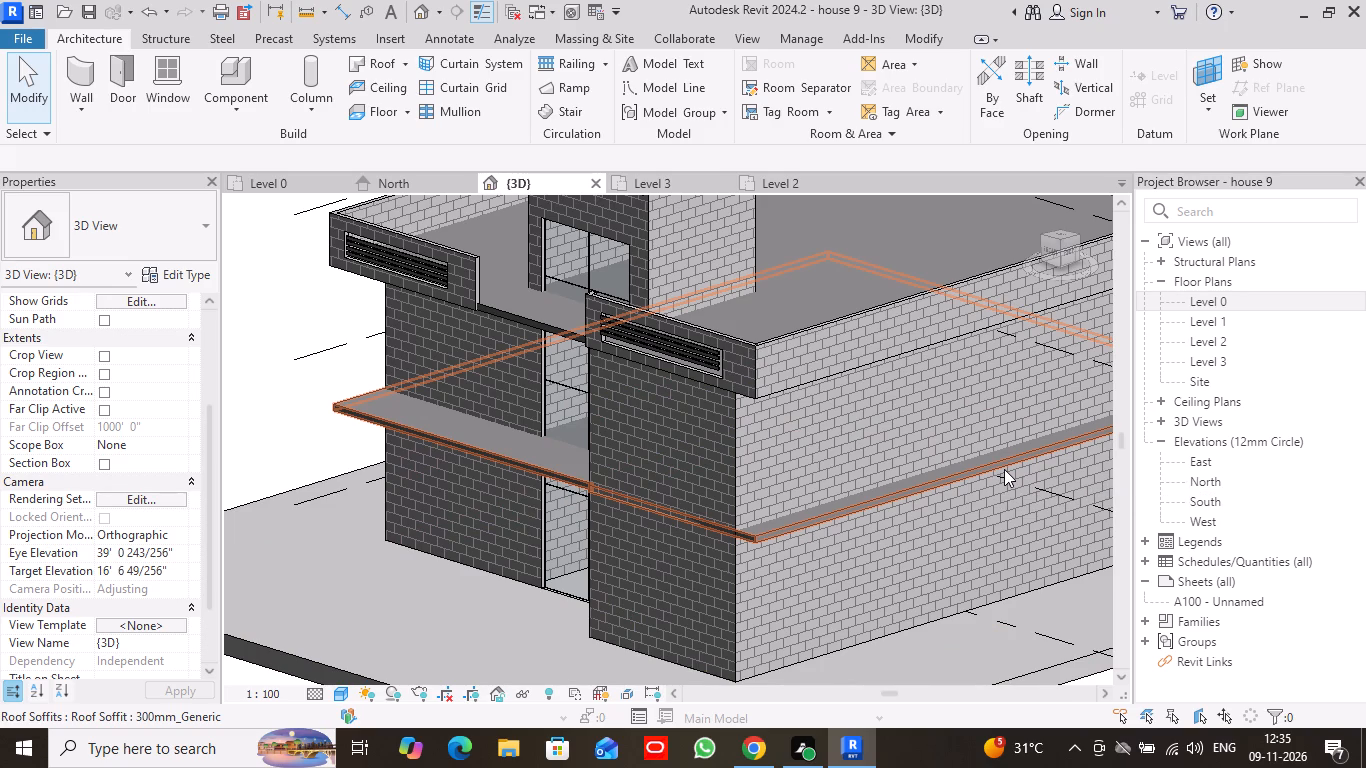
scroll(1031, 530, down, 3)
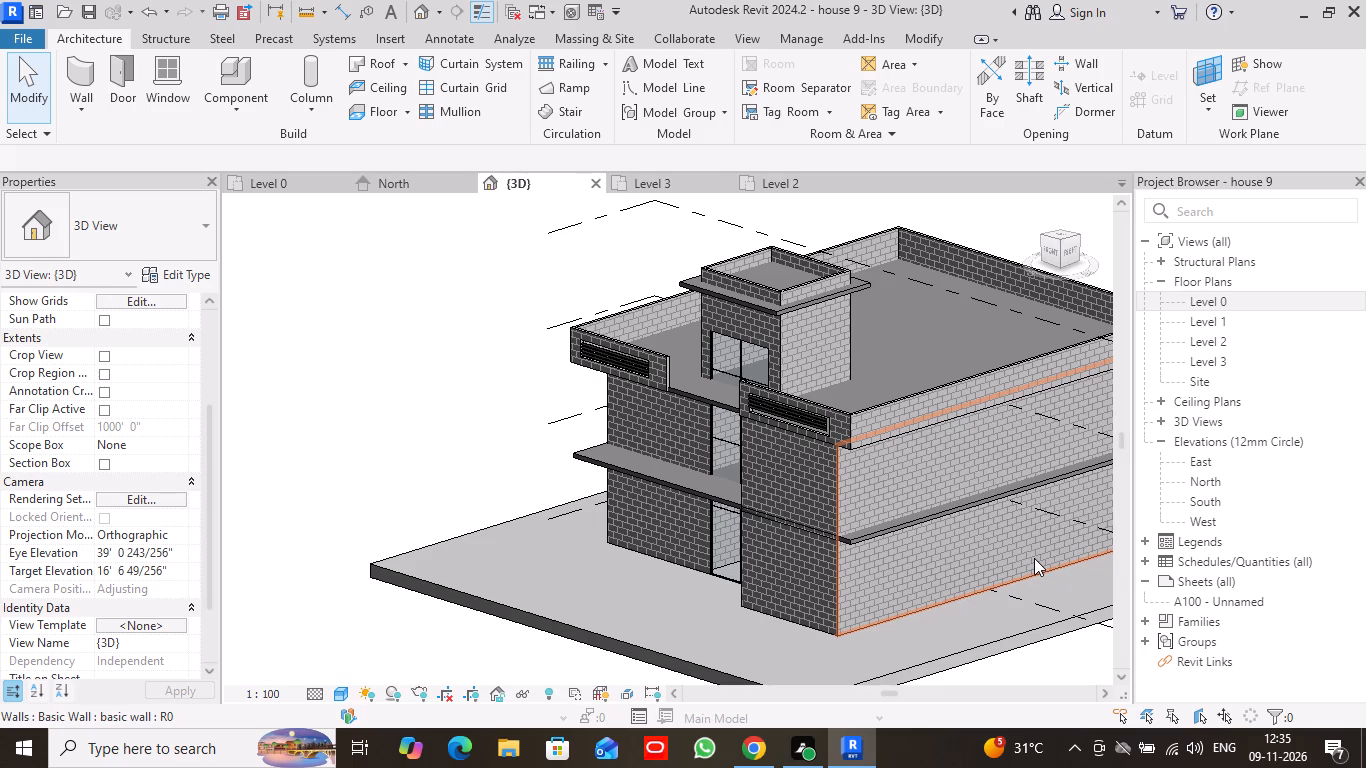
scroll(1034, 559, down, 1)
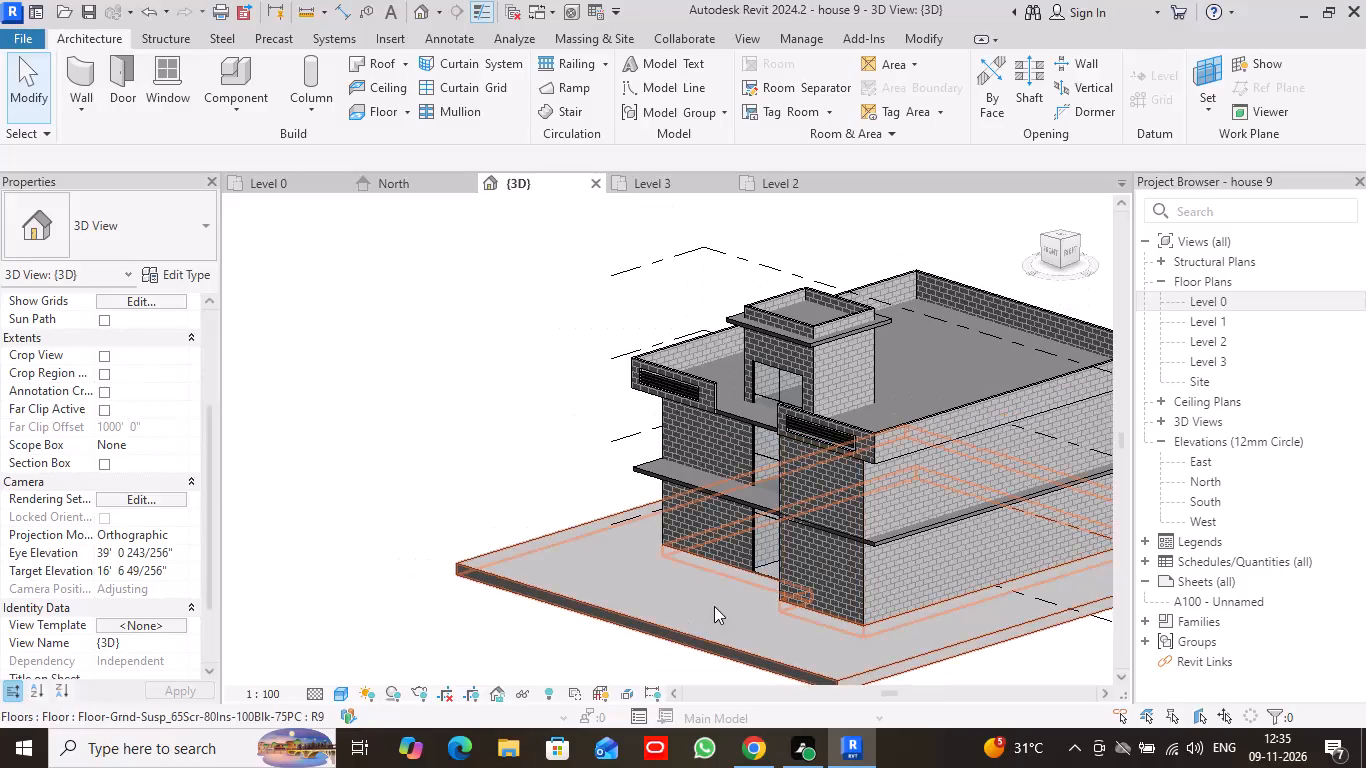
scroll(727, 571, up, 4)
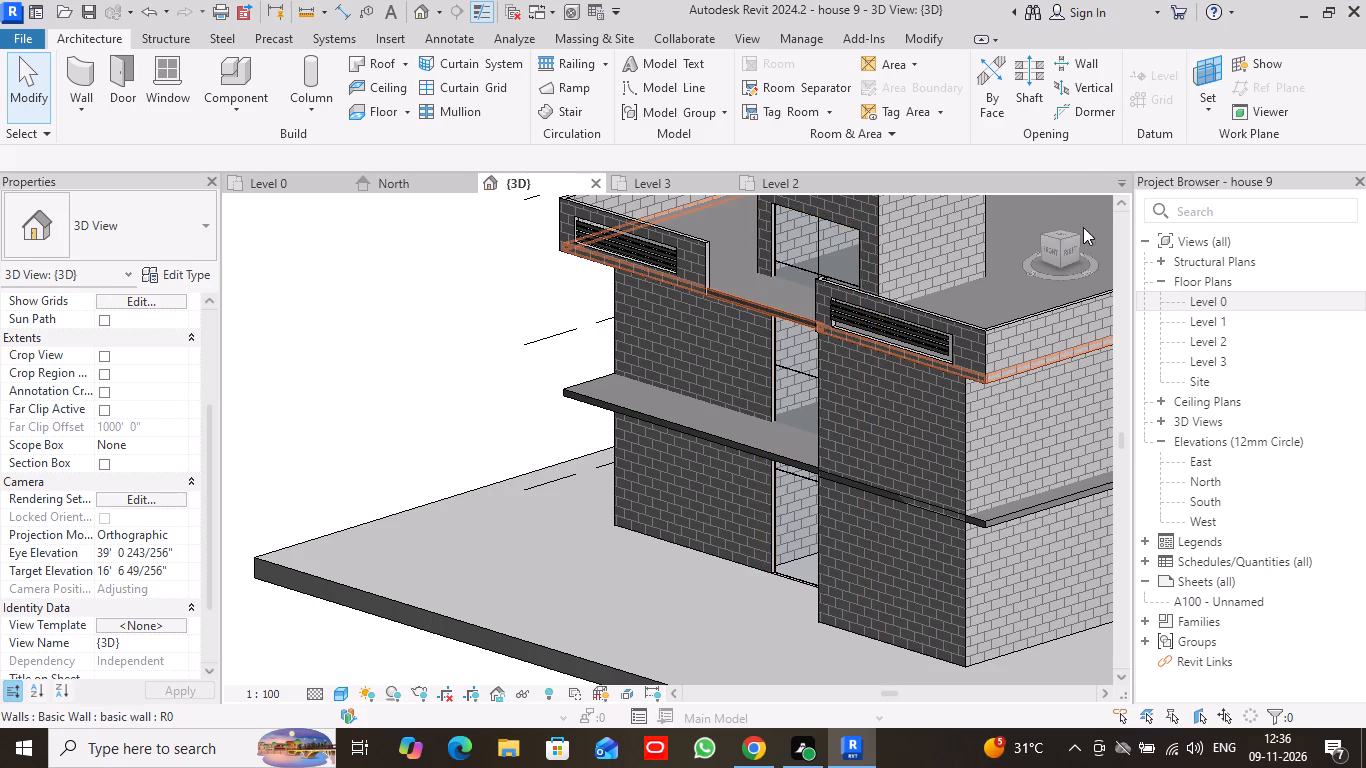
In a Hidden Line front 3D view, raise the base of the storefront curtain wall to about 8' 10" above Level 0, just below Level 1.
click(1046, 255)
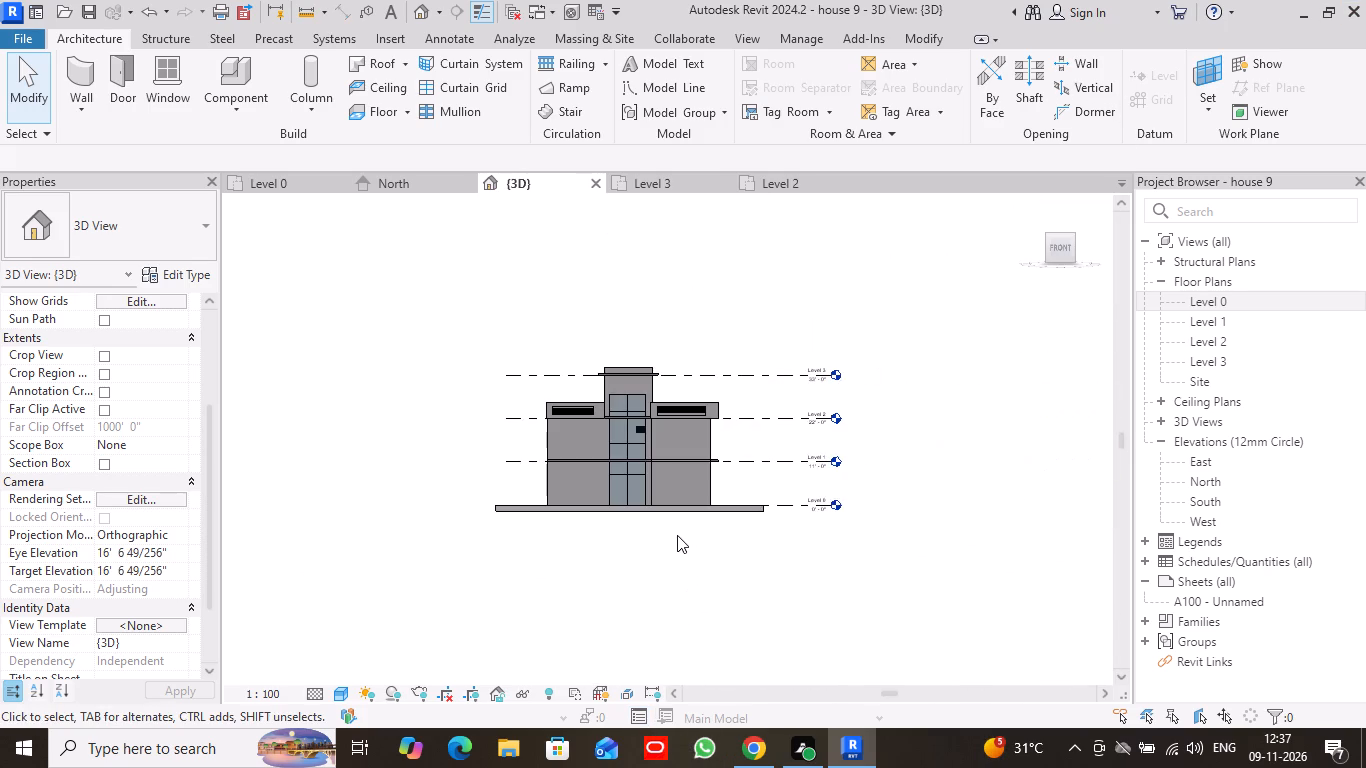
scroll(608, 521, up, 8)
click(673, 444)
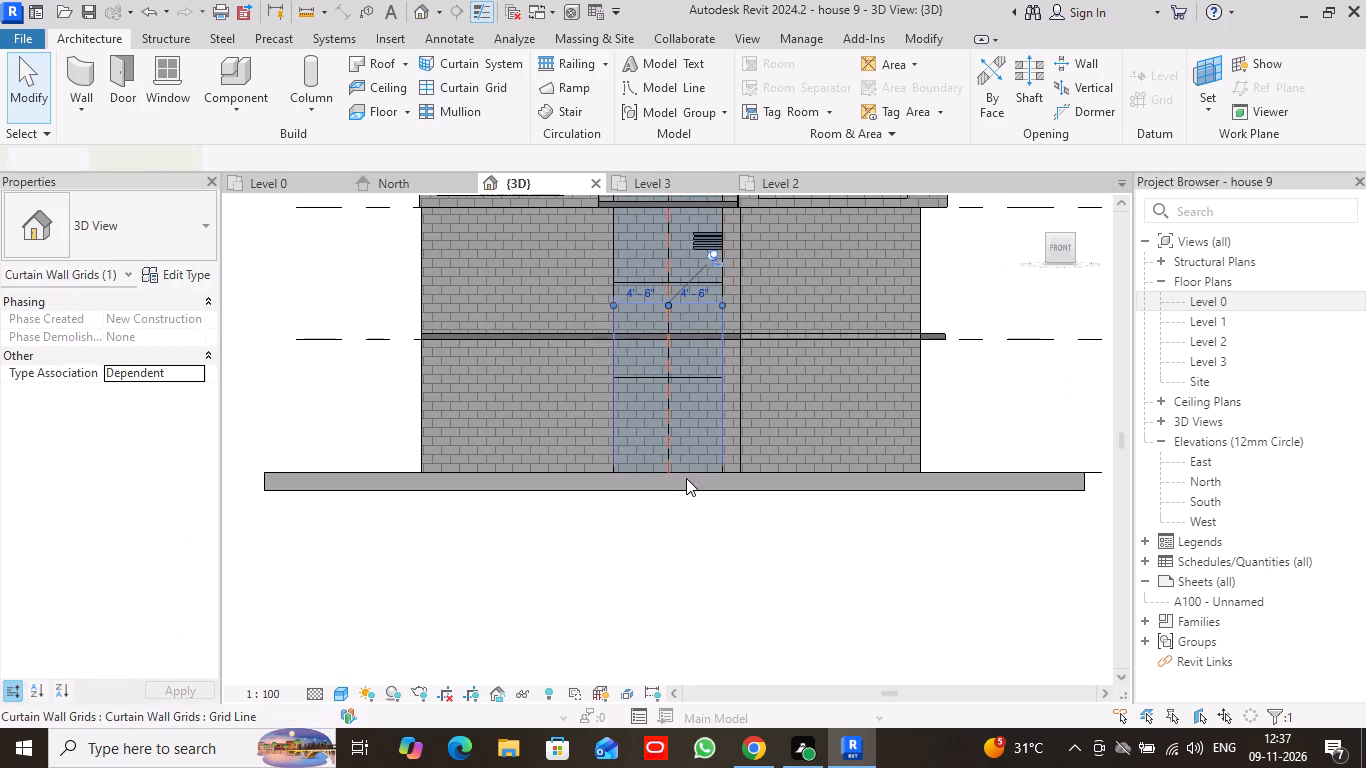
click(333, 693)
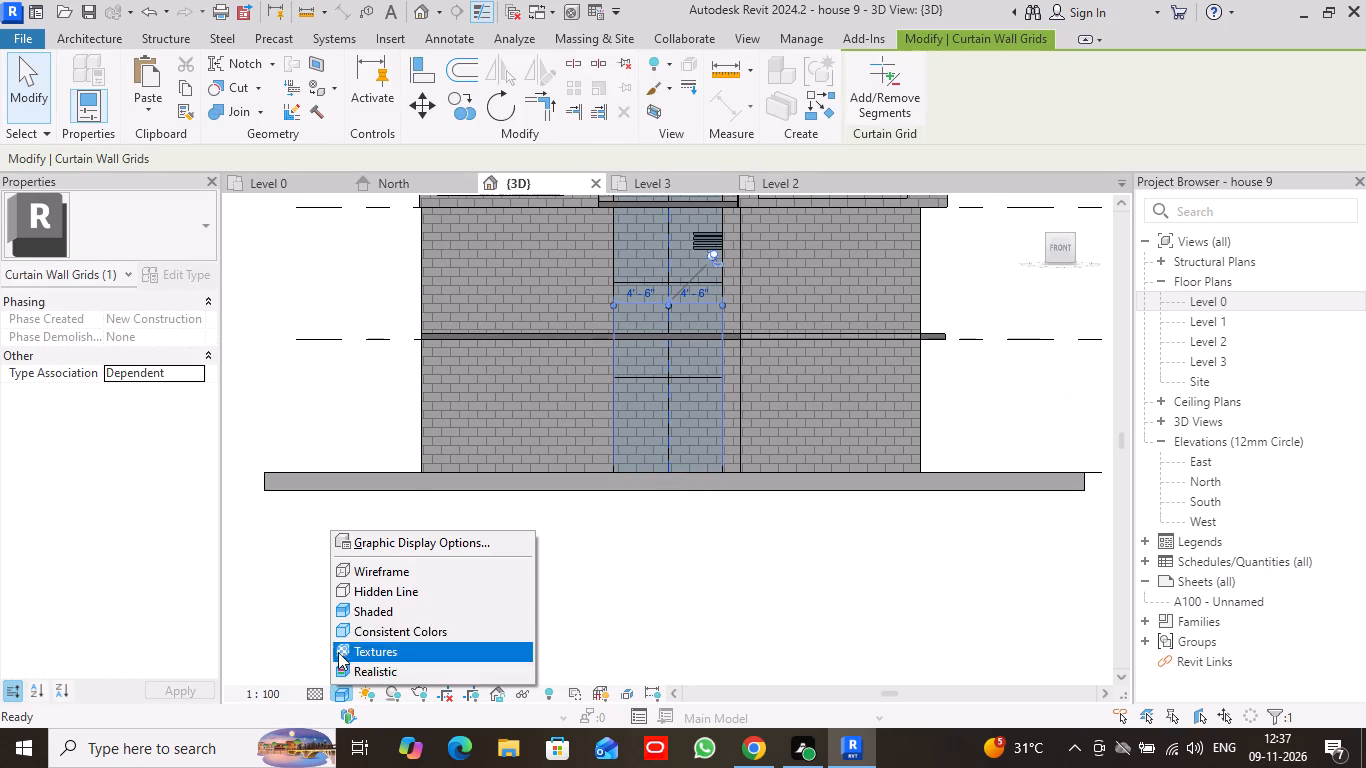
click(379, 593)
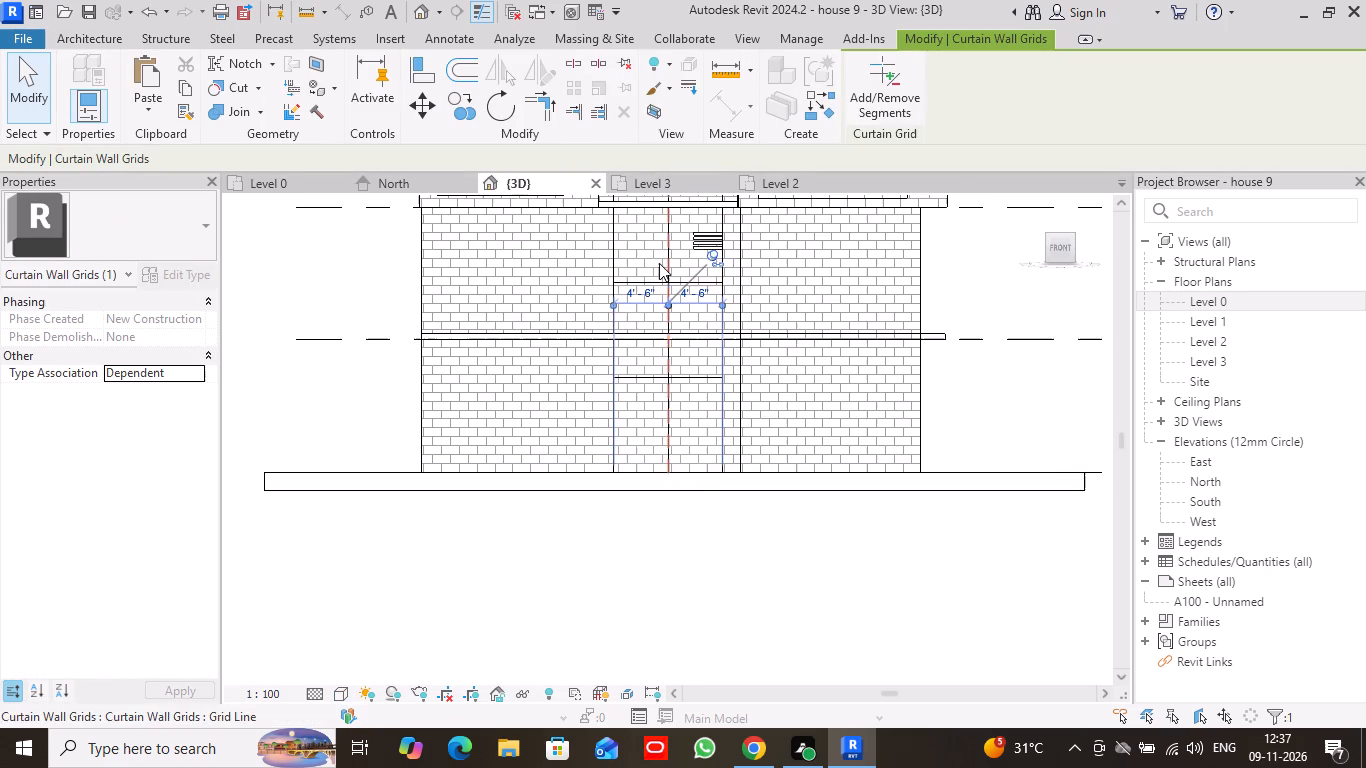
scroll(659, 263, down, 6)
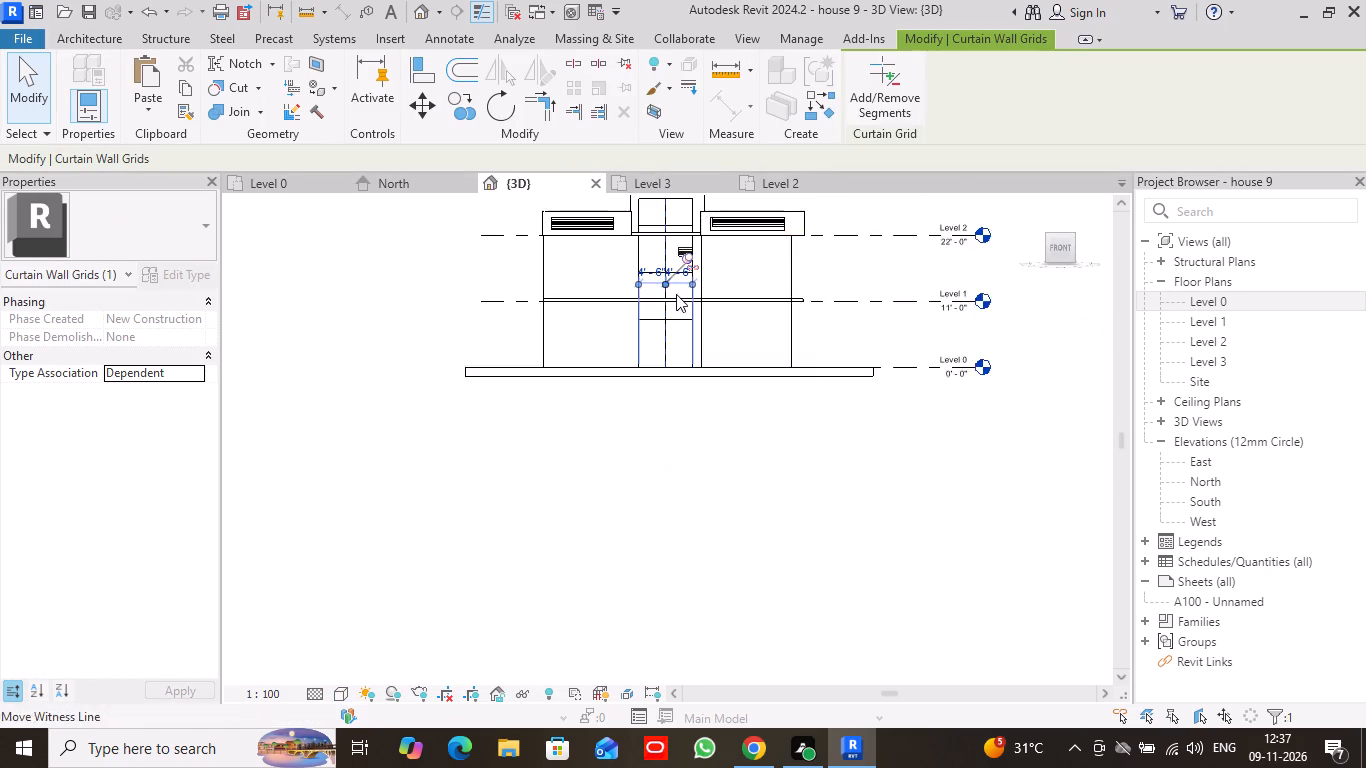
middle_drag(642, 417, 584, 610)
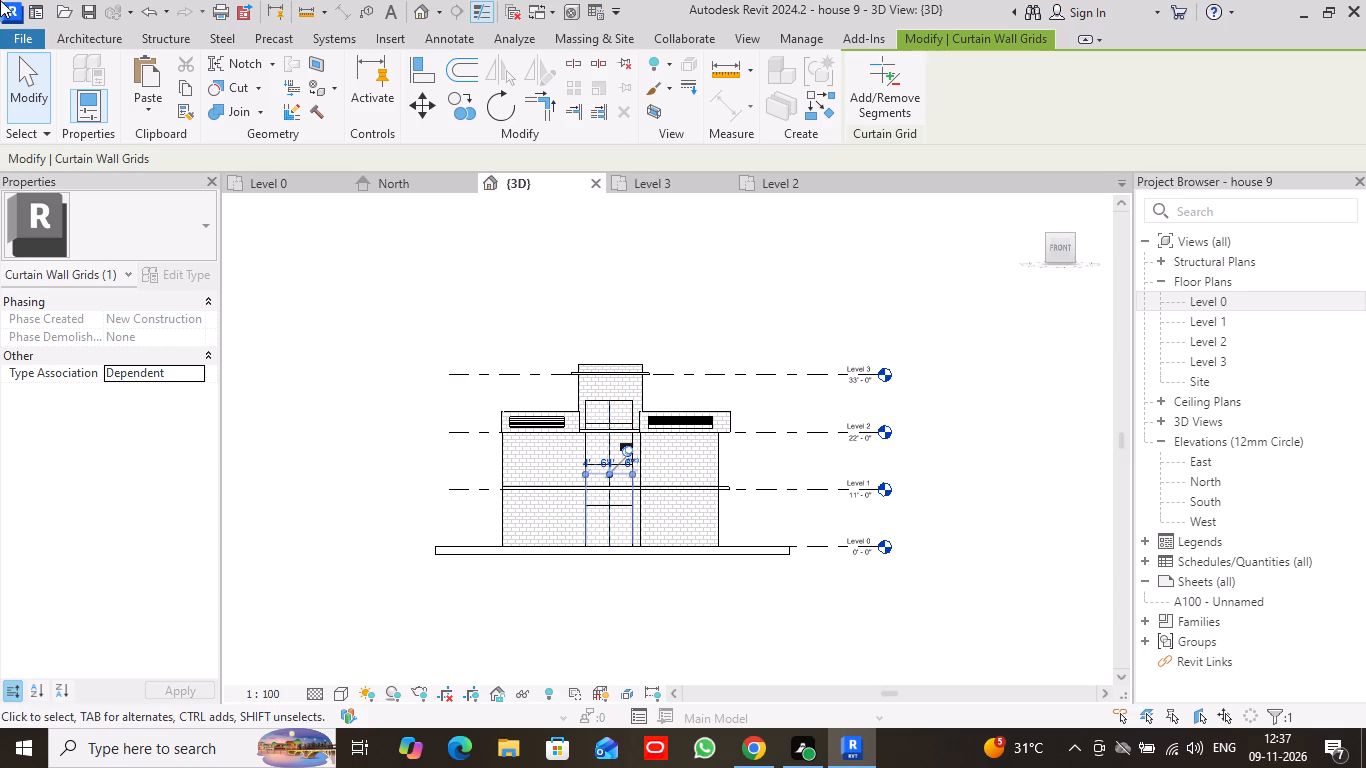
click(26, 98)
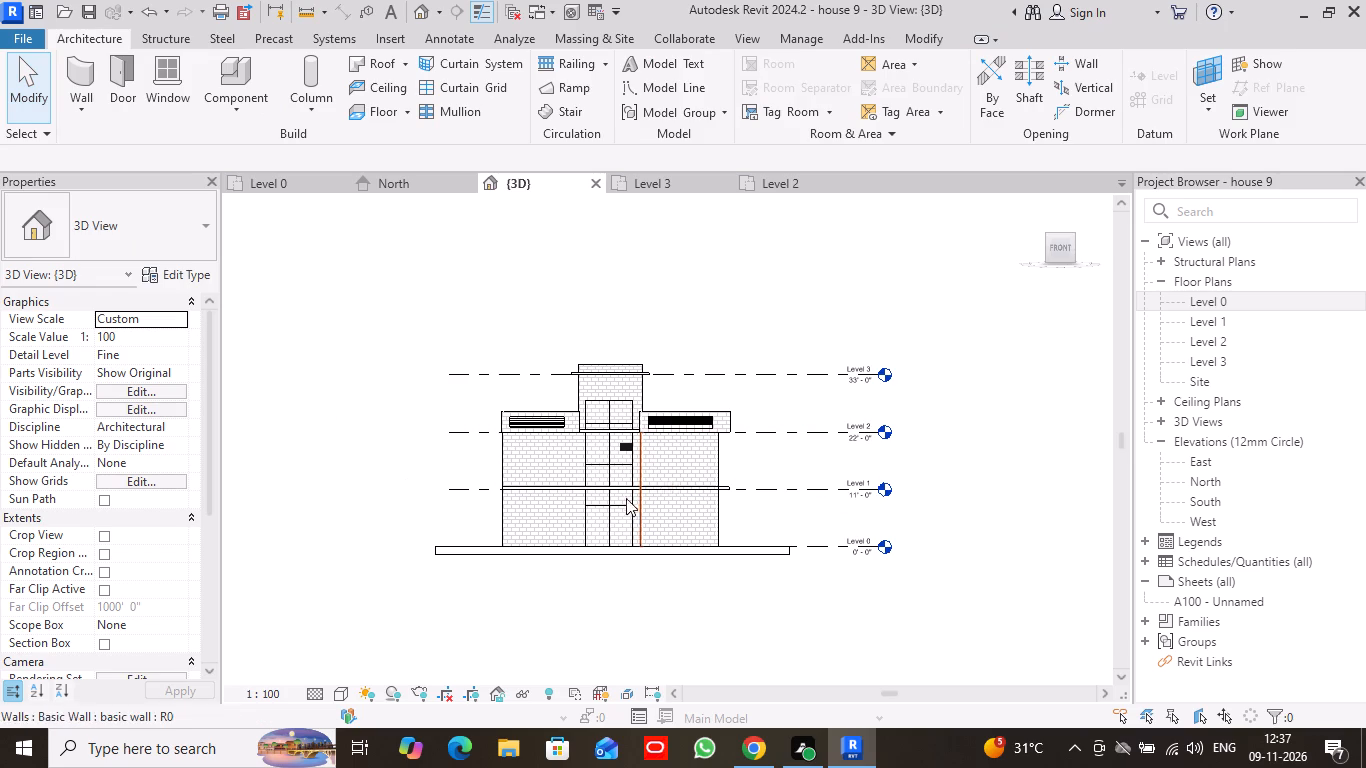
click(614, 406)
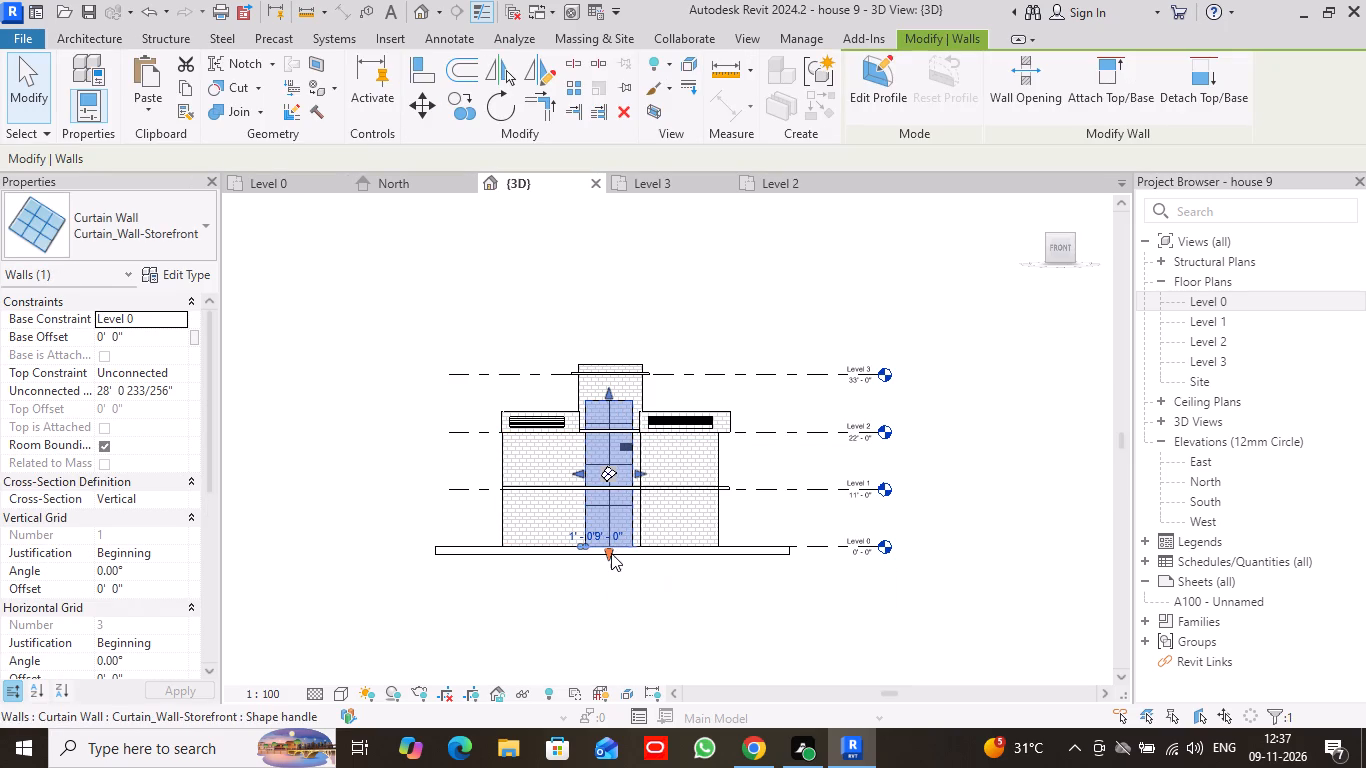
drag(608, 550, 615, 503)
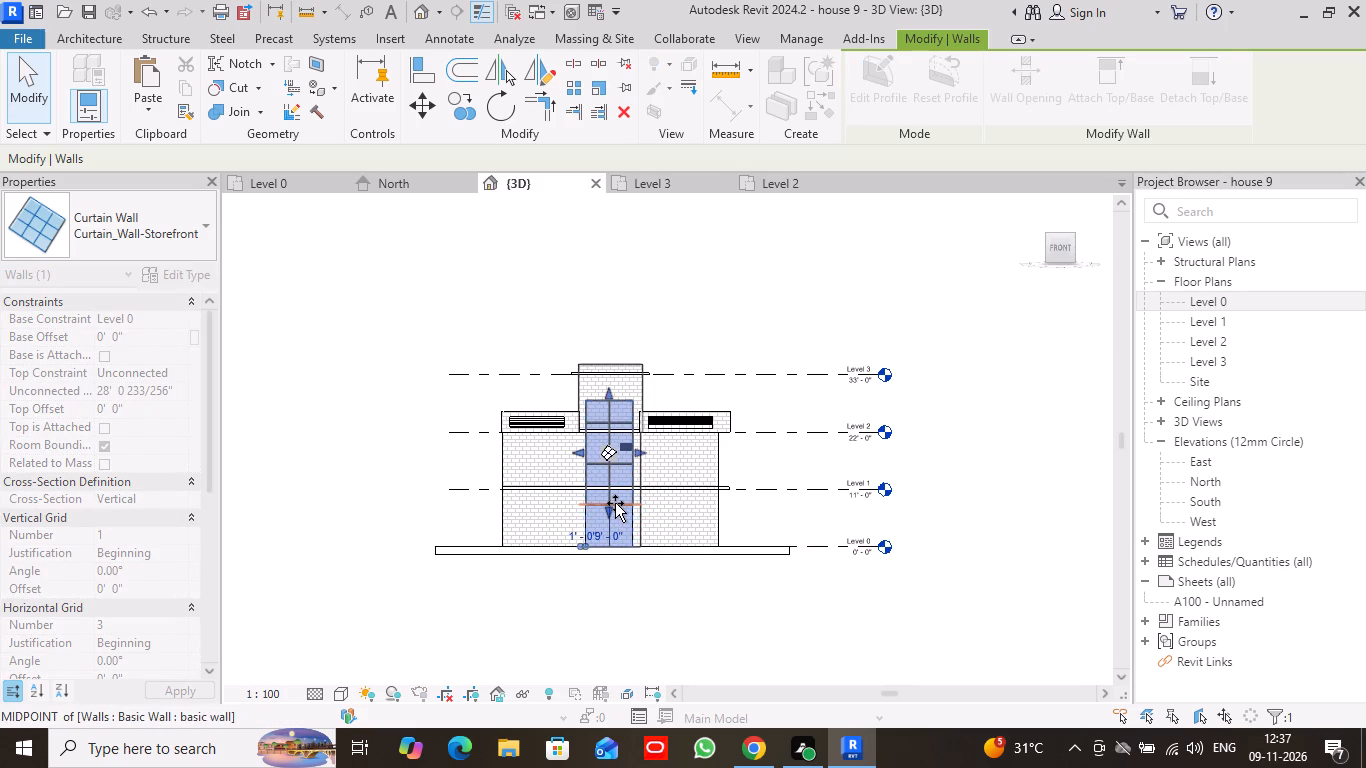
drag(615, 503, 618, 502)
scroll(632, 514, up, 5)
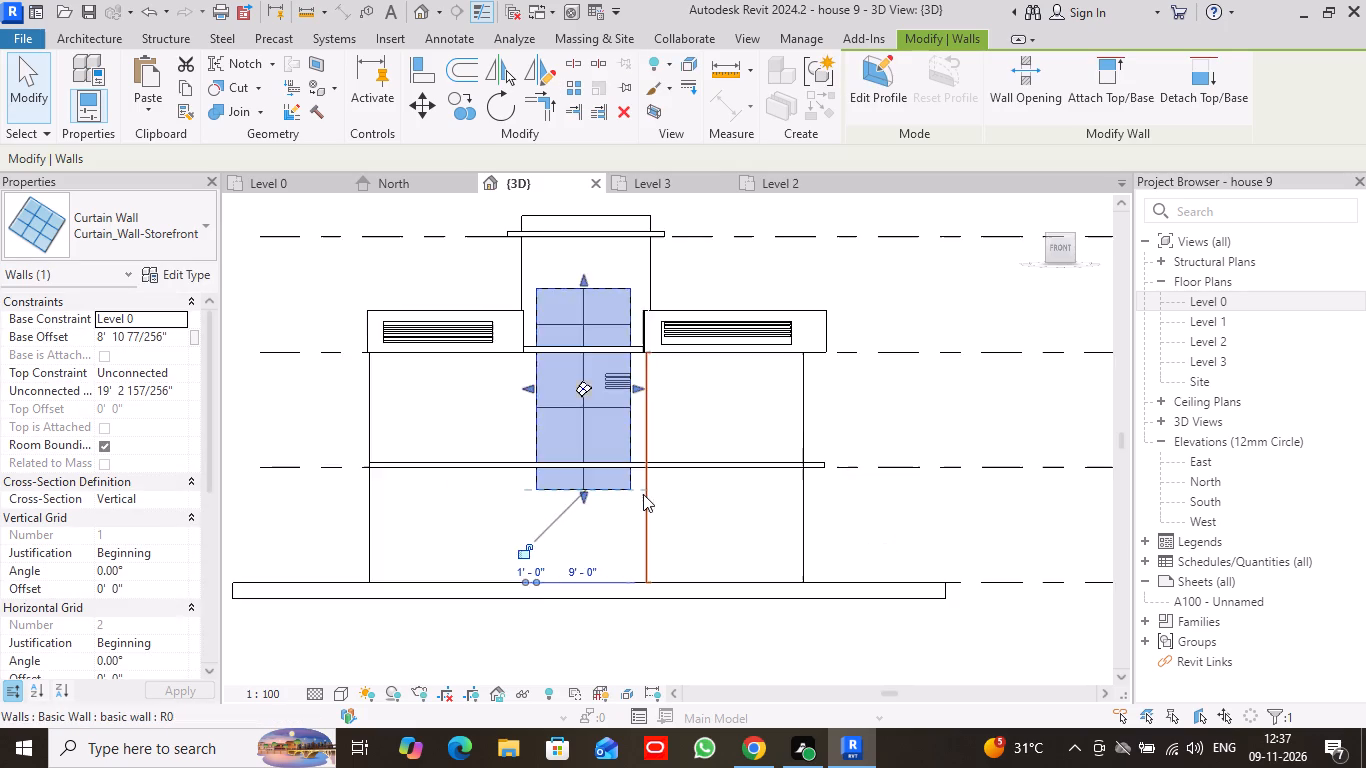
scroll(643, 494, up, 4)
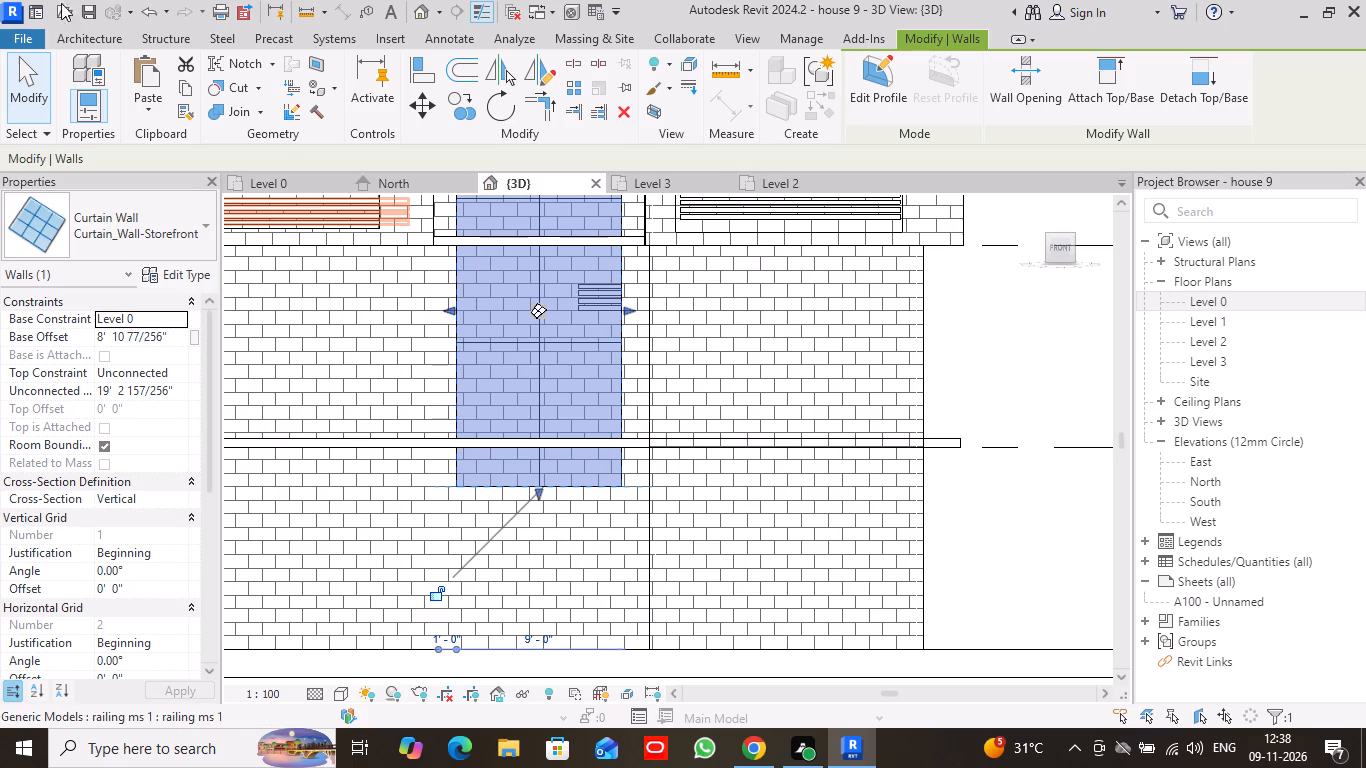
click(21, 80)
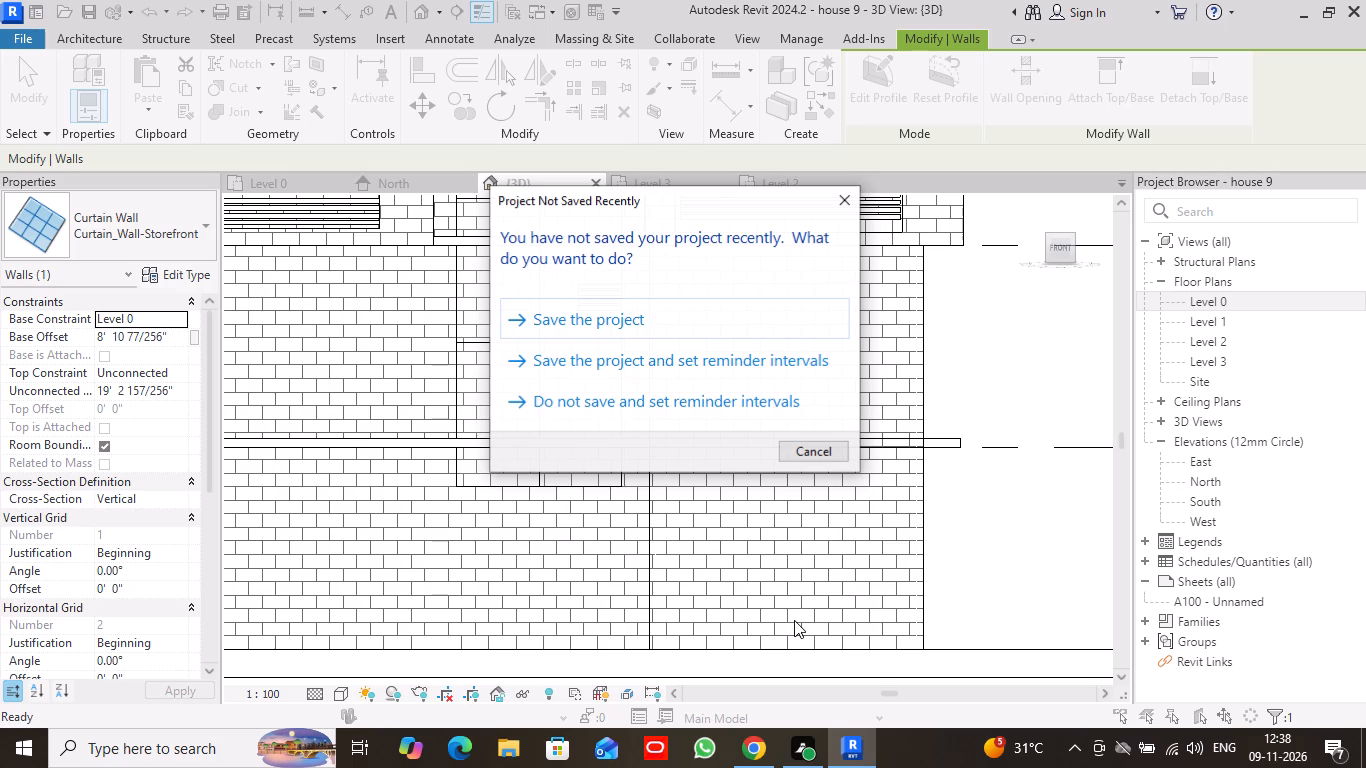
click(845, 199)
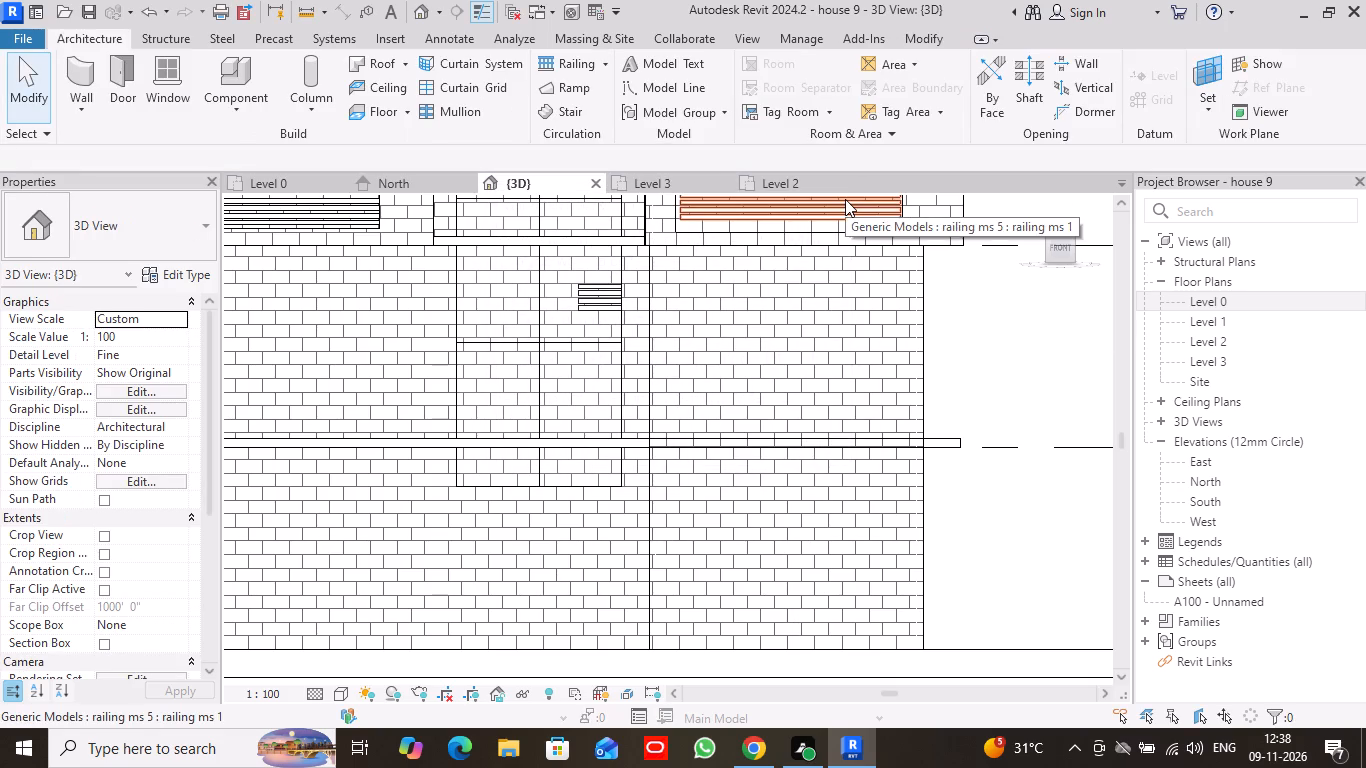
On Level 0, draw a 4' high, 9' 6" long Curtain_Wall-Empty wall inside the projecting room's front wall, 2' 6" from its inner side face.
click(94, 71)
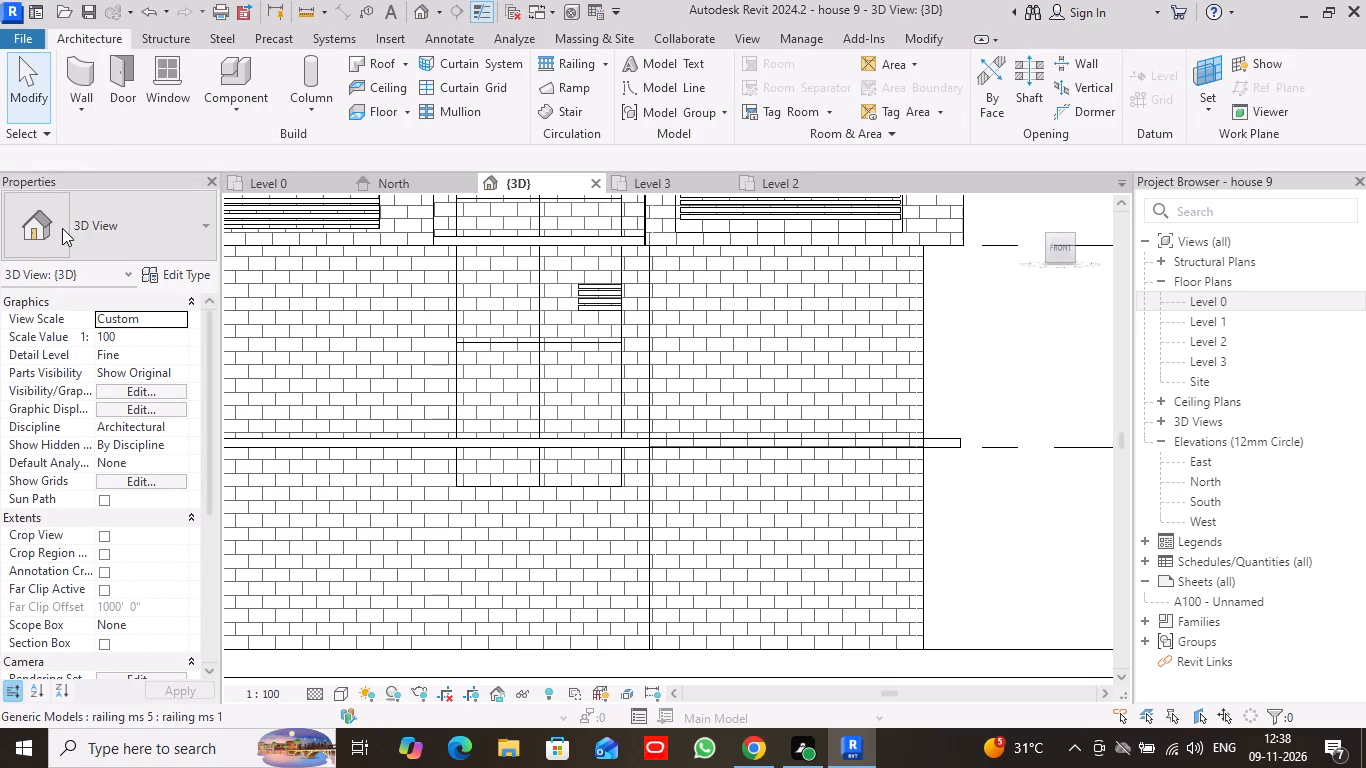
click(71, 69)
click(307, 179)
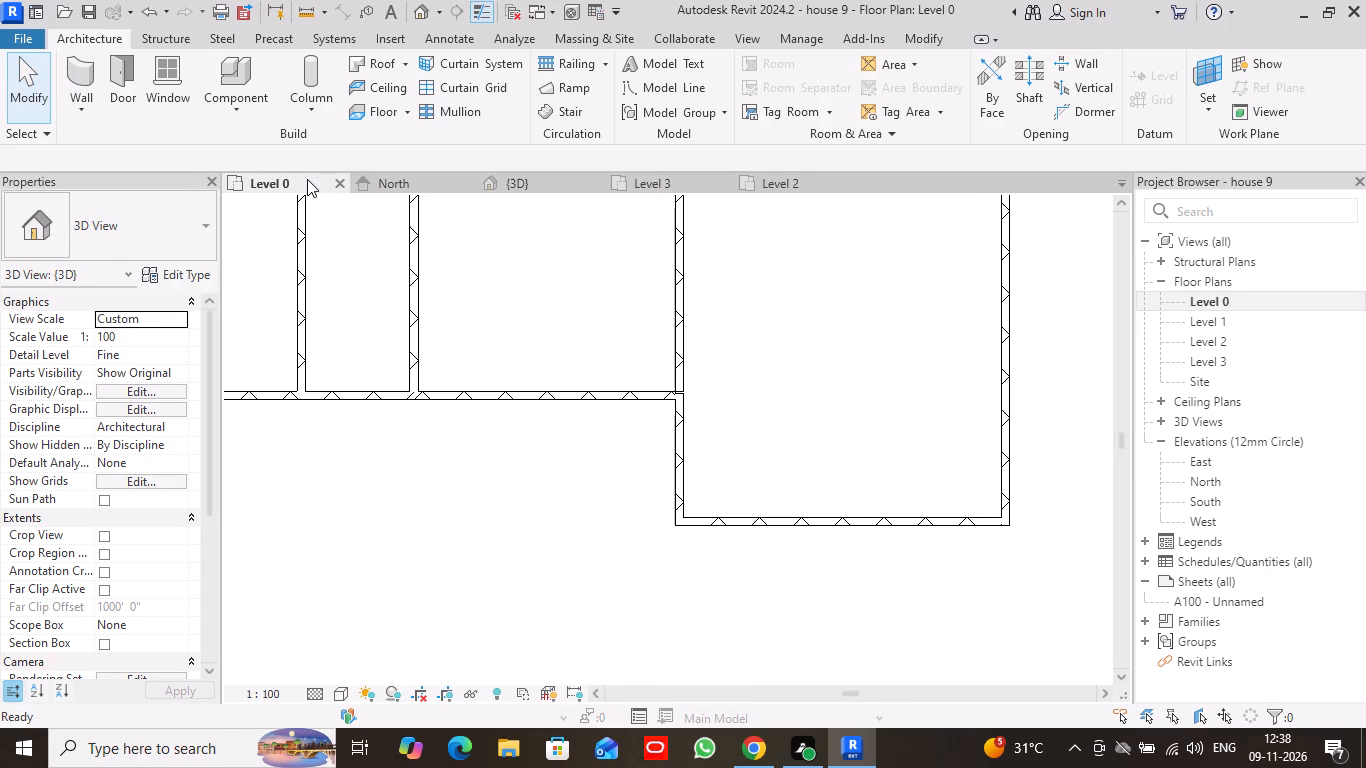
click(86, 77)
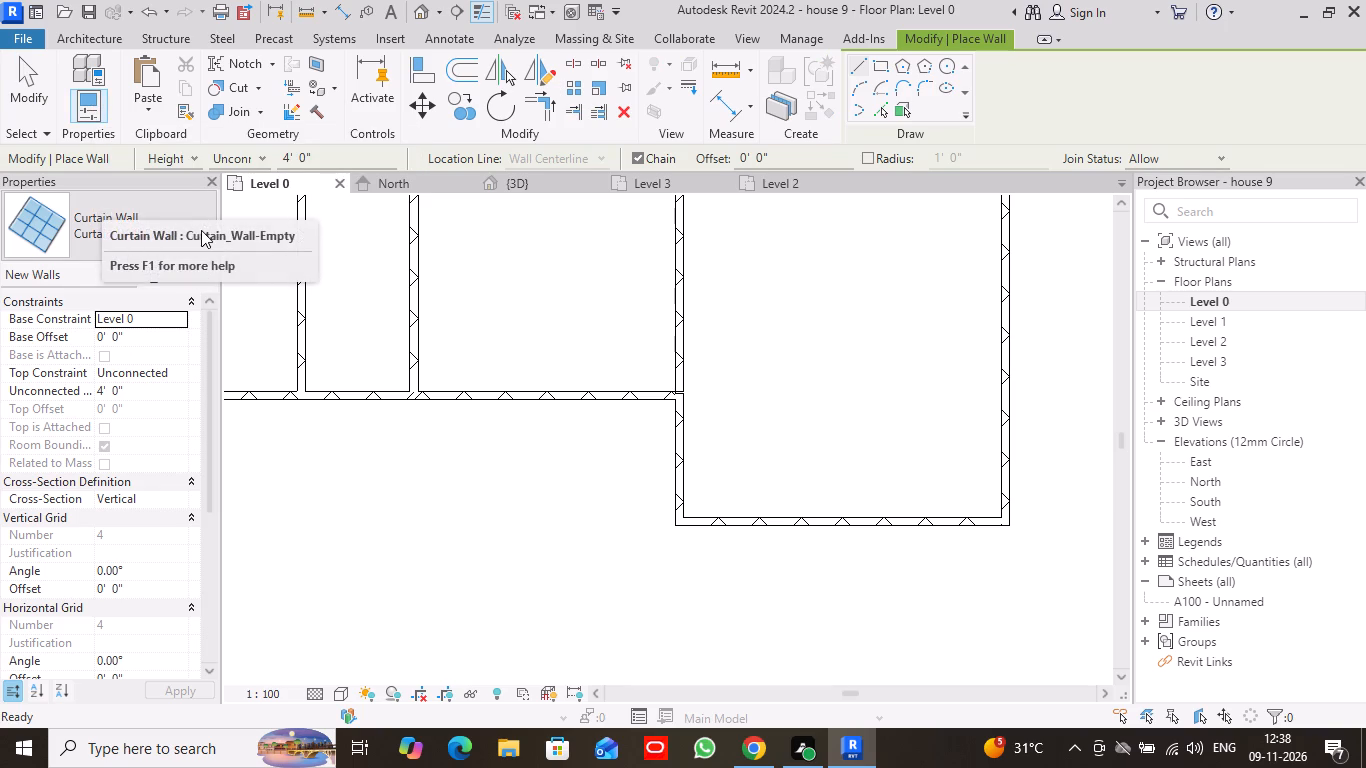
click(205, 207)
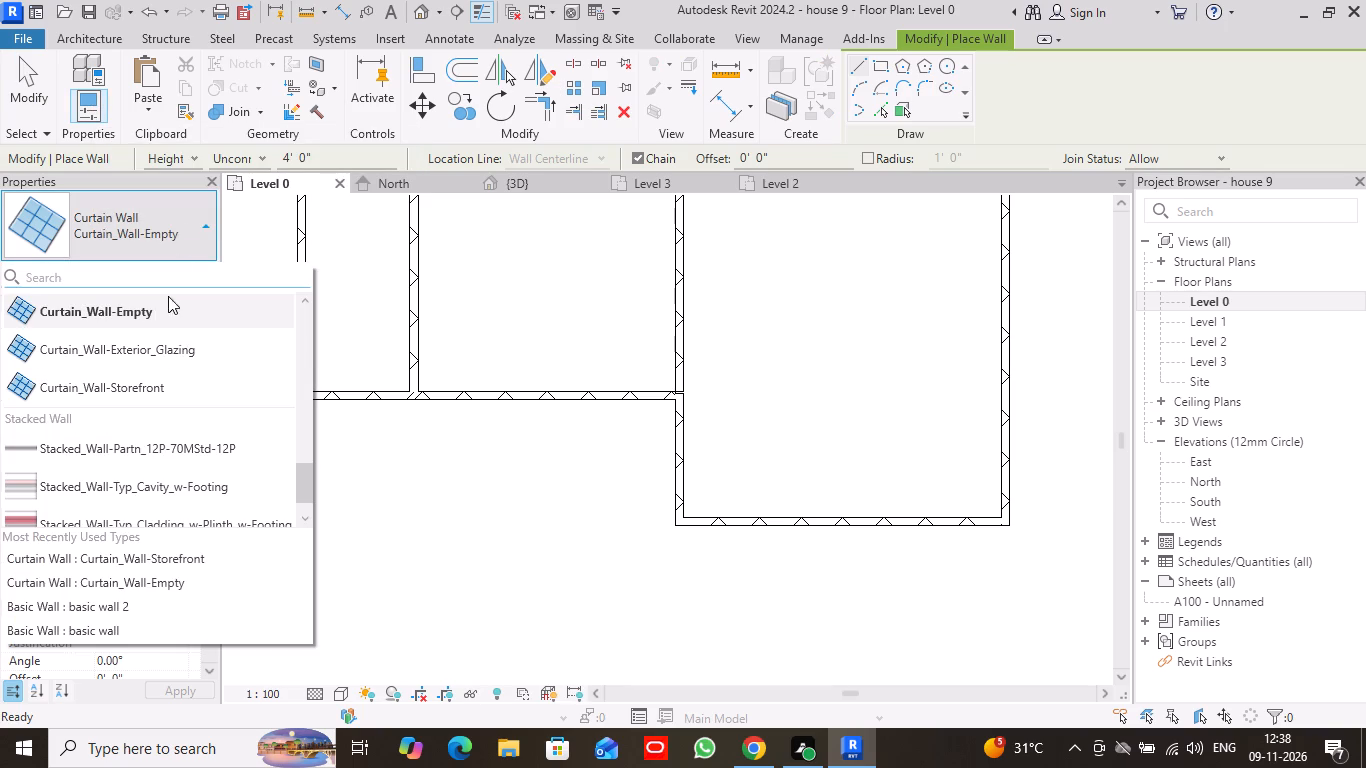
click(163, 314)
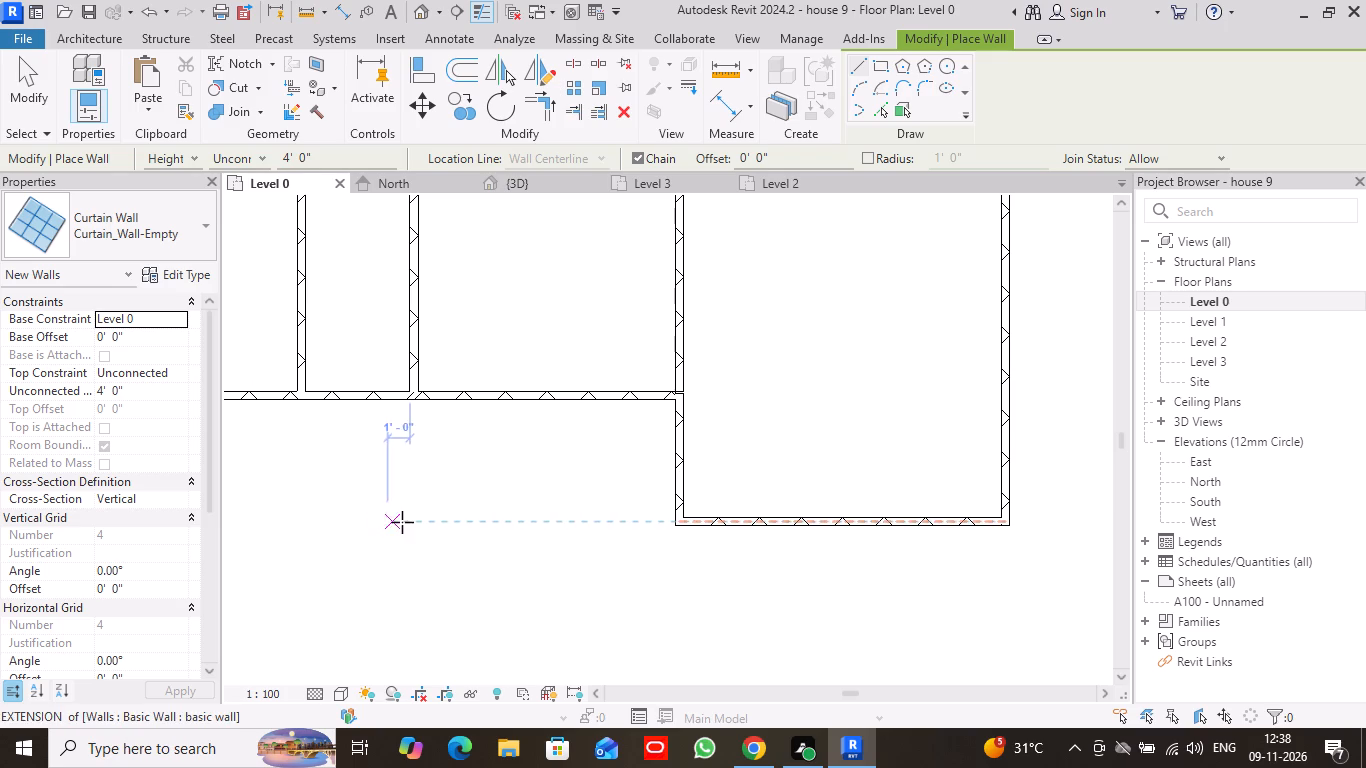
scroll(826, 576, up, 2)
middle_drag(827, 575, 656, 560)
click(544, 487)
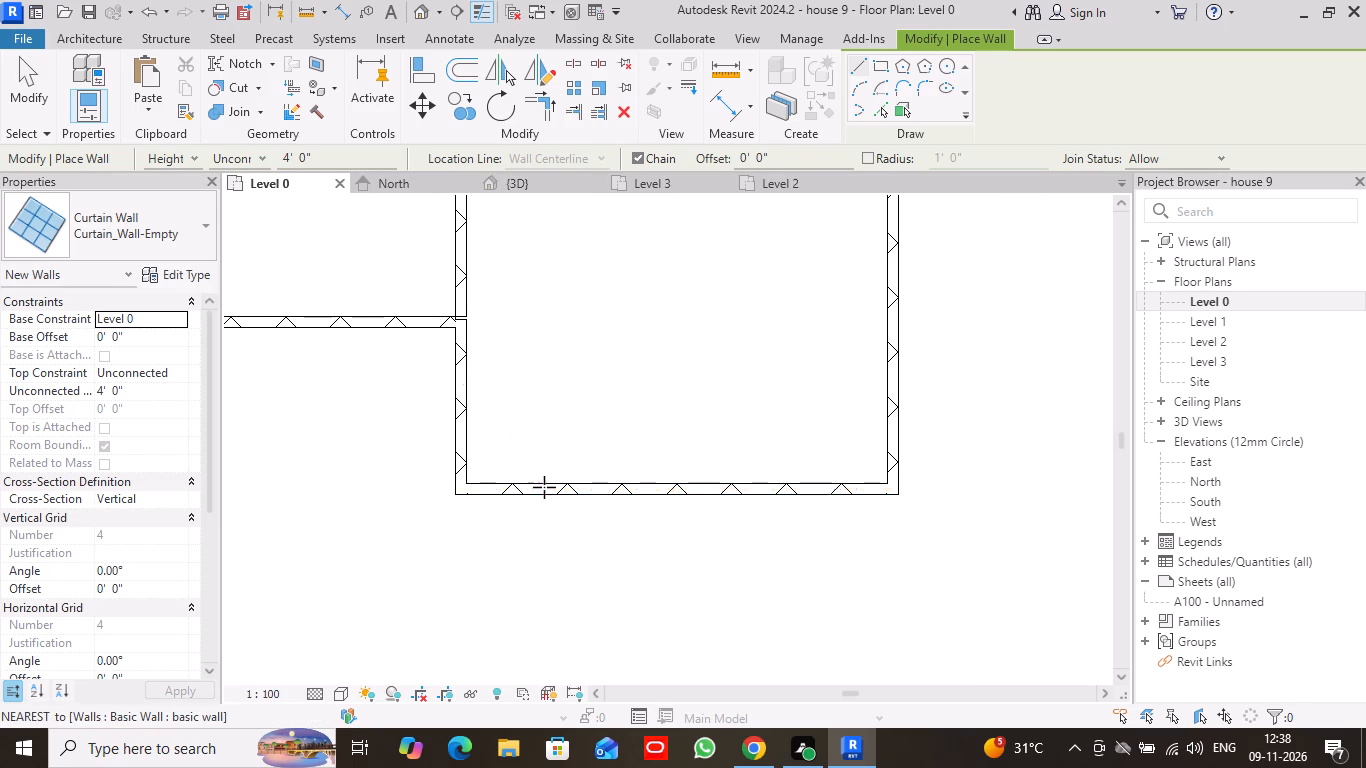
click(817, 490)
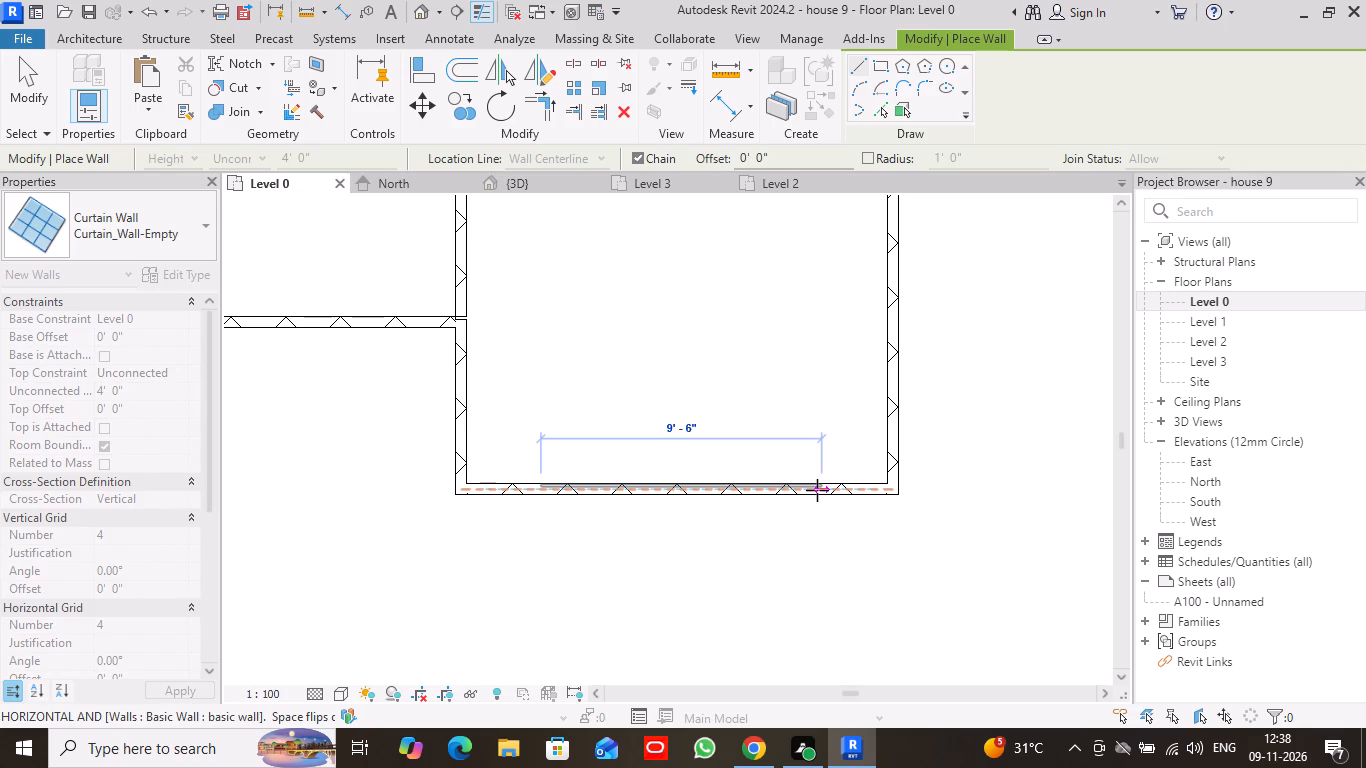
click(20, 68)
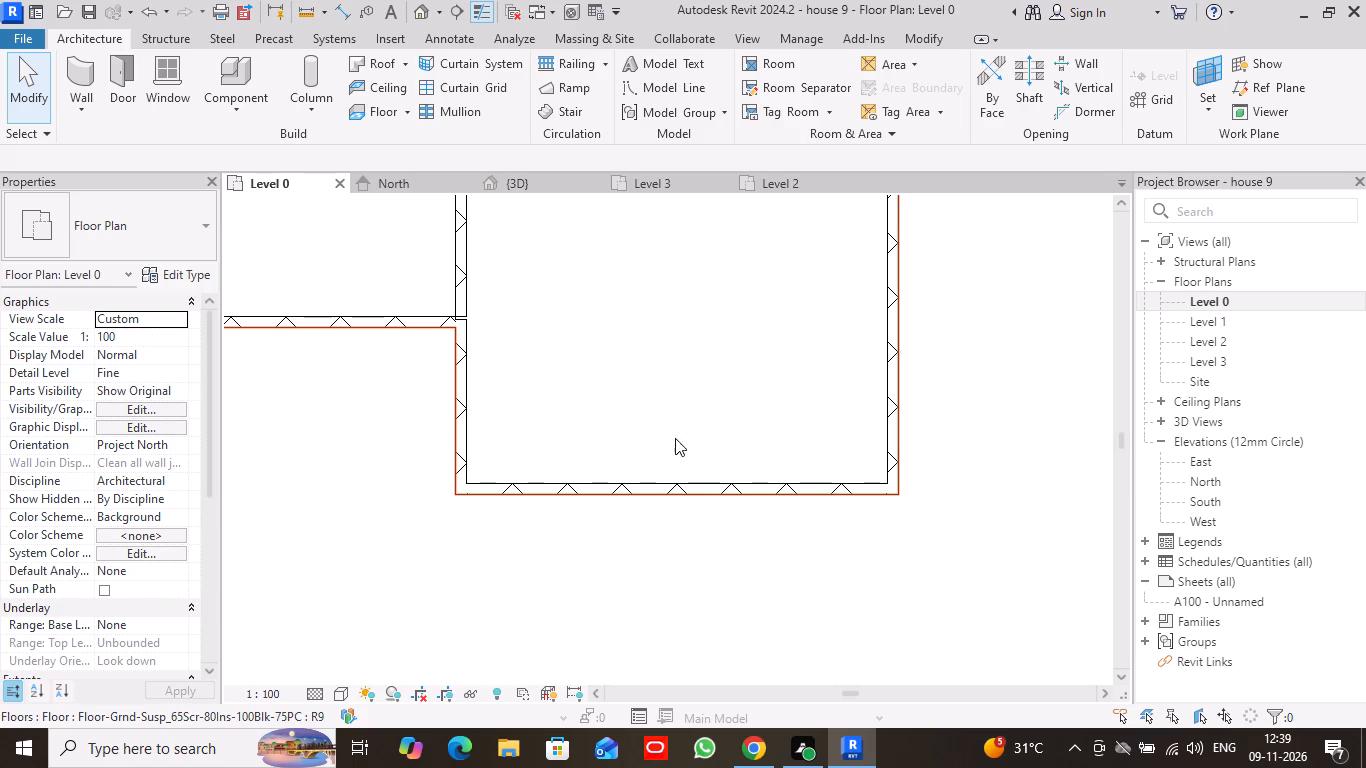
click(34, 83)
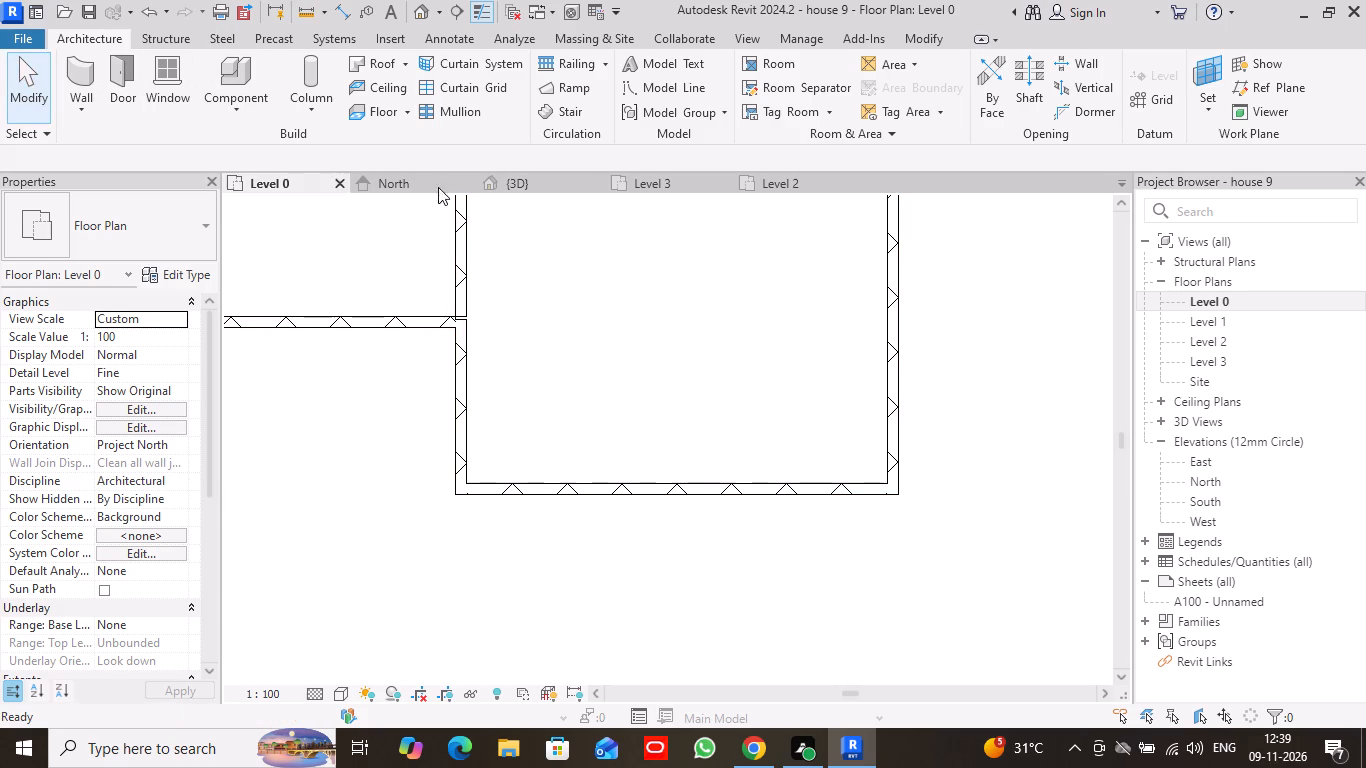
In the front 3D view, raise the top of the projecting room's Curtain_Wall-Empty wall to about 10' 3" high, just below Level 1.
click(539, 182)
scroll(827, 428, down, 1)
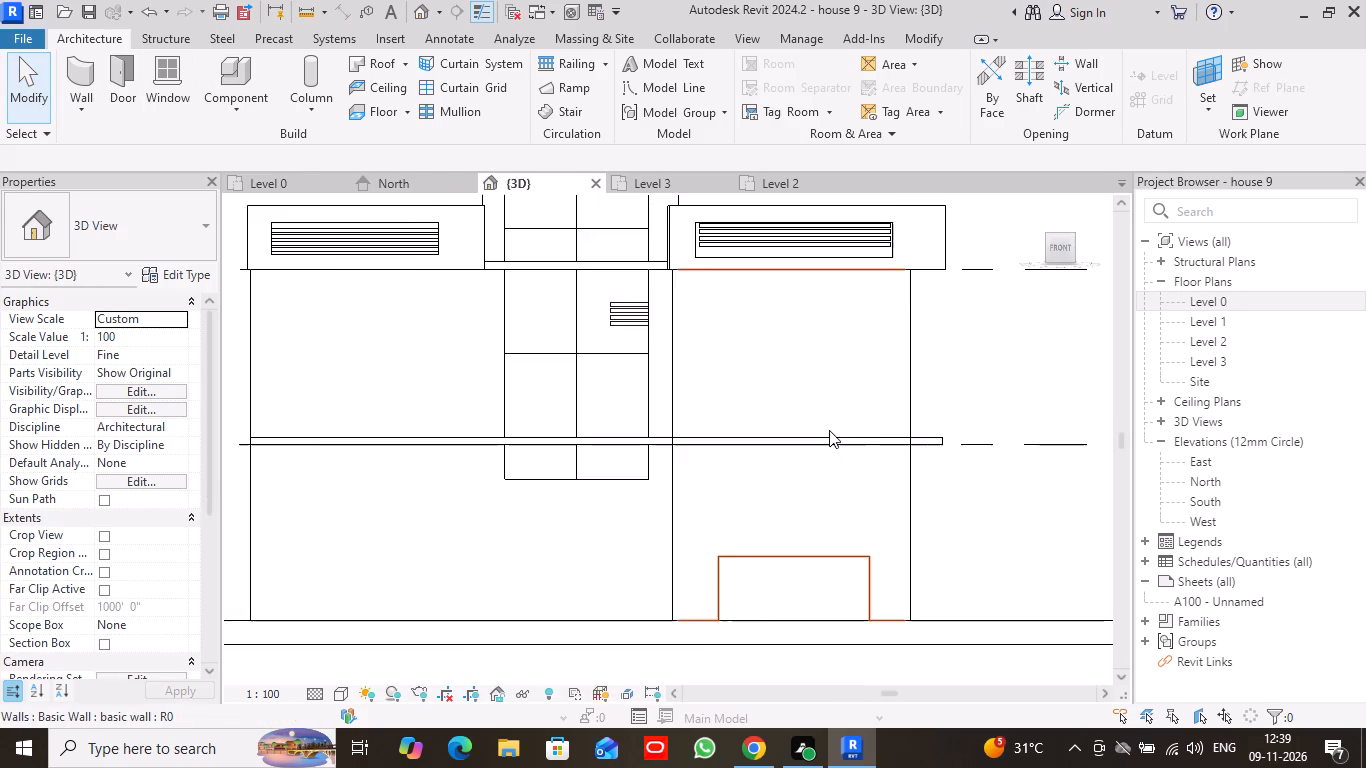
scroll(841, 429, down, 1)
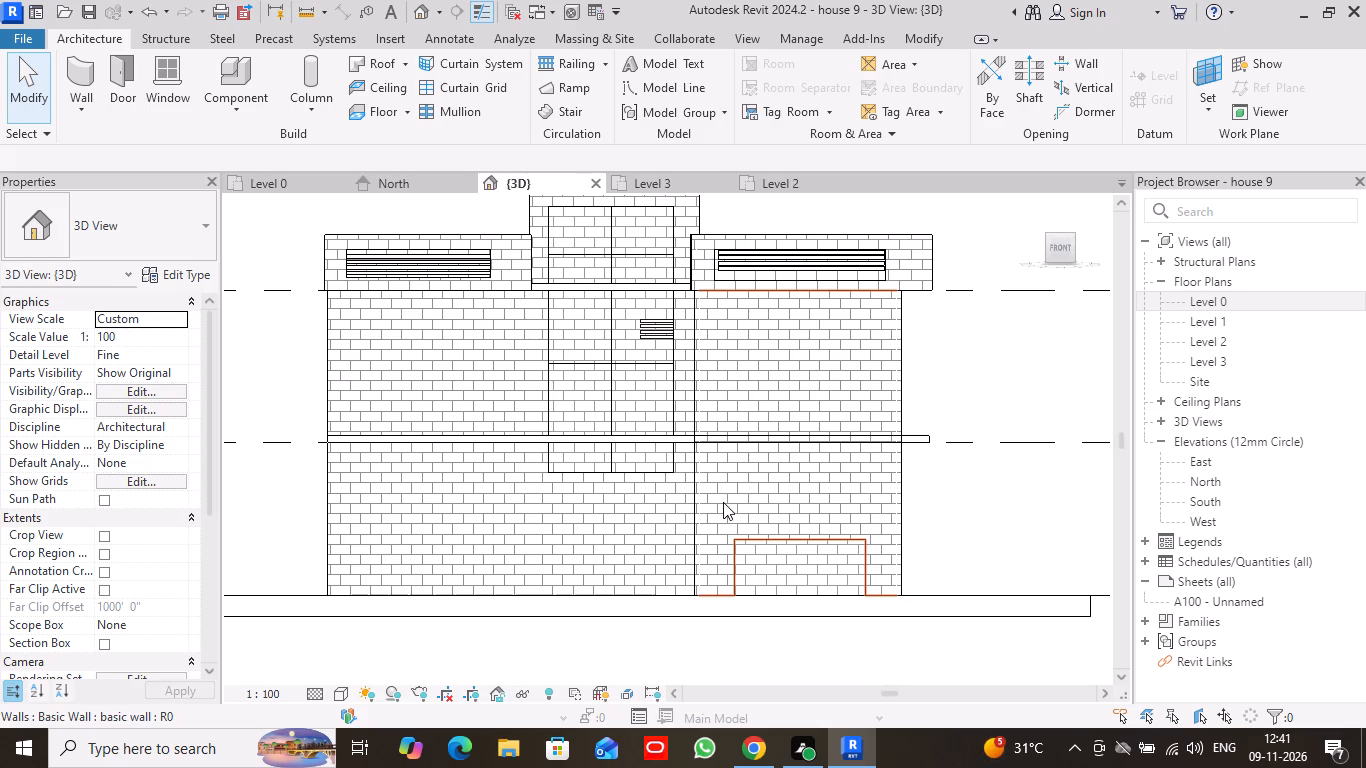
click(797, 539)
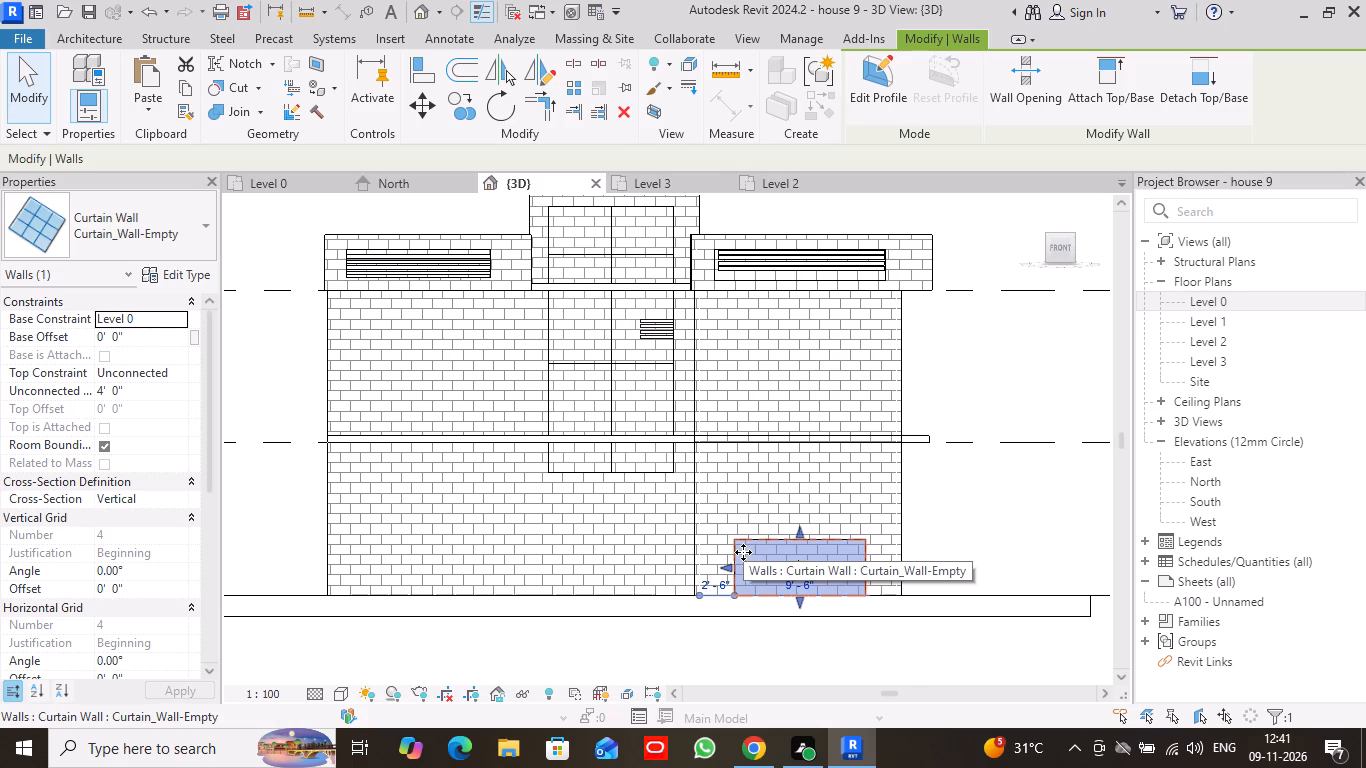
scroll(743, 552, up, 1)
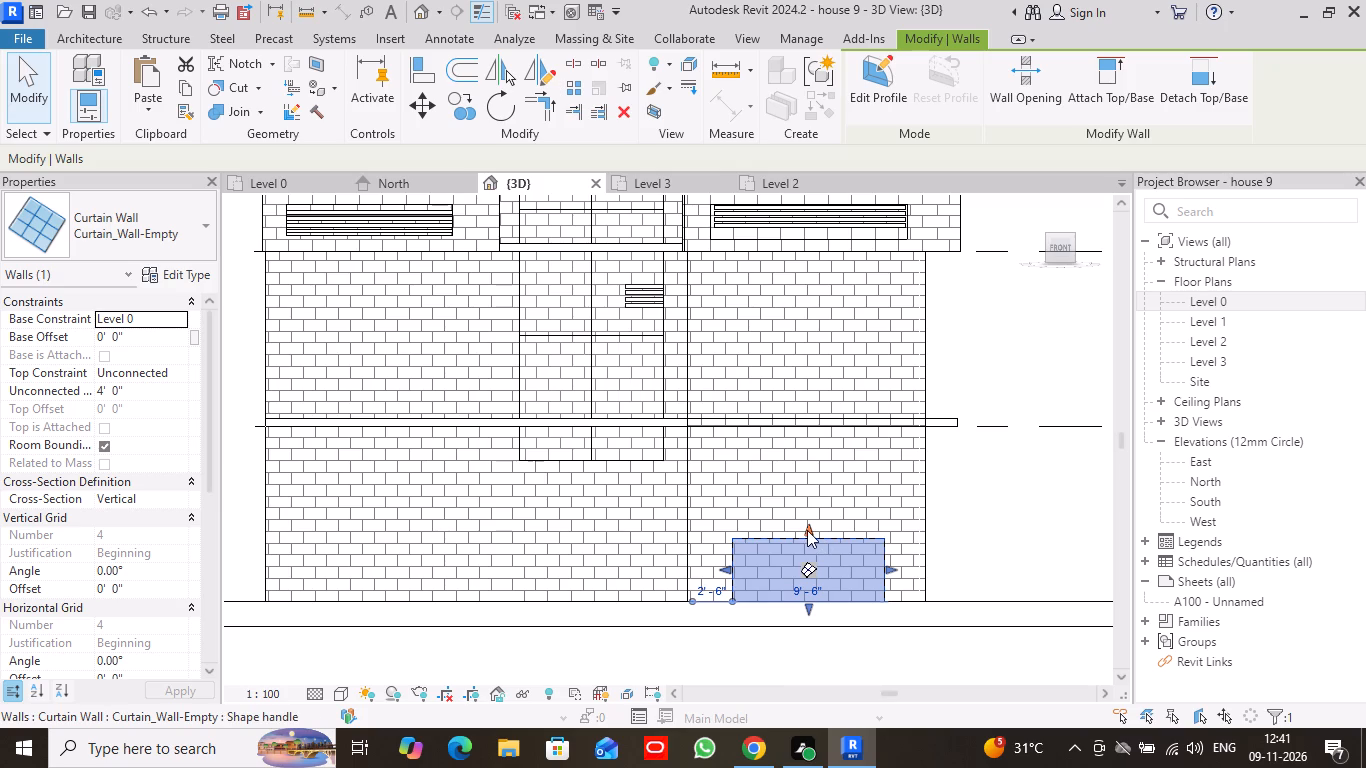
drag(807, 530, 802, 438)
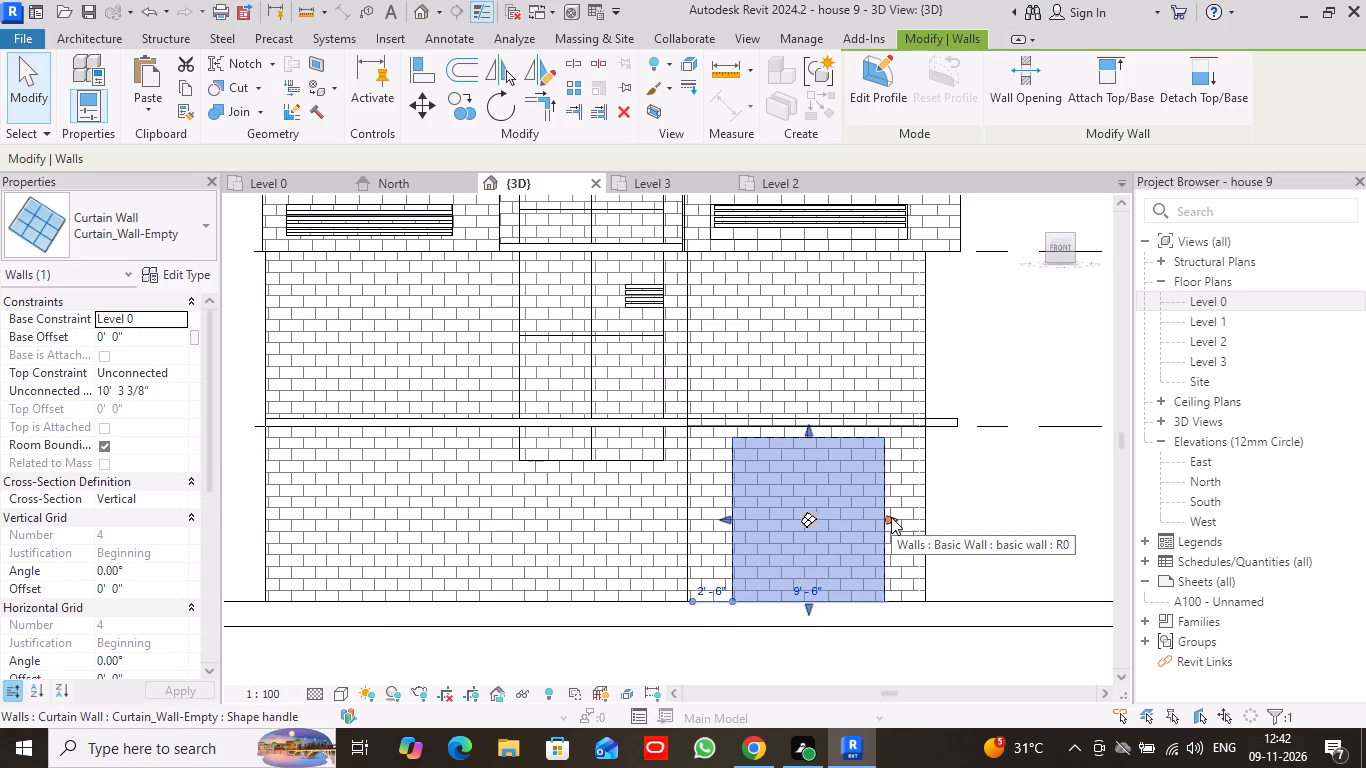
Pull in both side edges of the projecting room's curtain wall, making it about 8' wide and about 3' 5 1/2" from the room's inner side.
drag(891, 517, 870, 522)
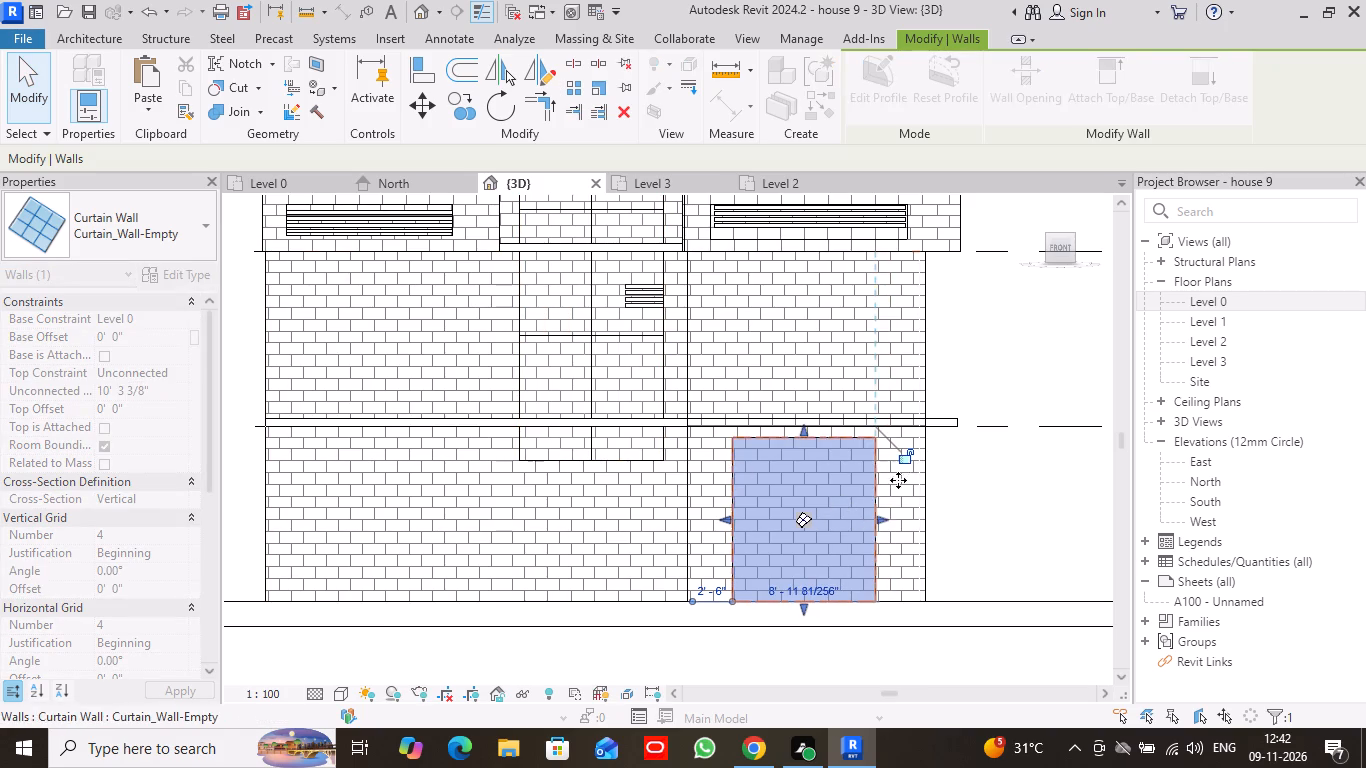
drag(724, 518, 745, 522)
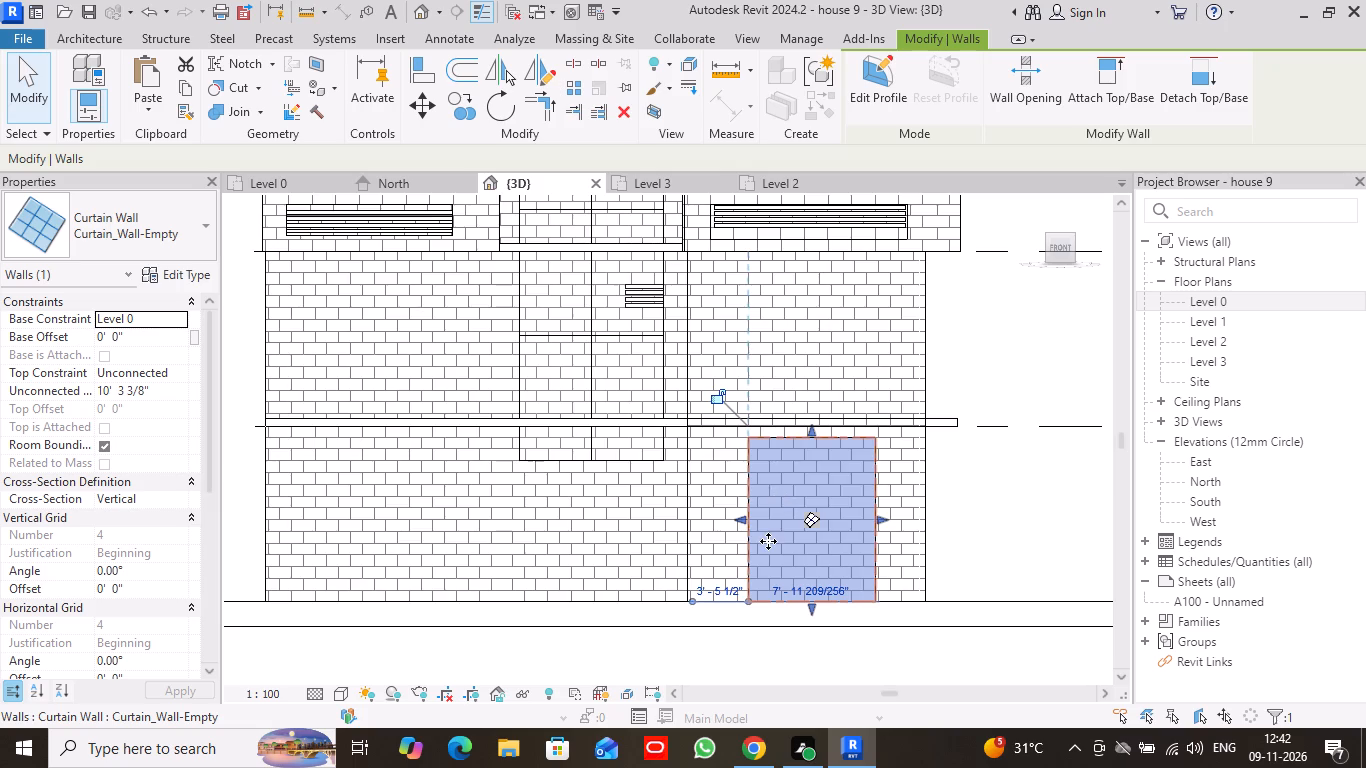
scroll(768, 541, down, 1)
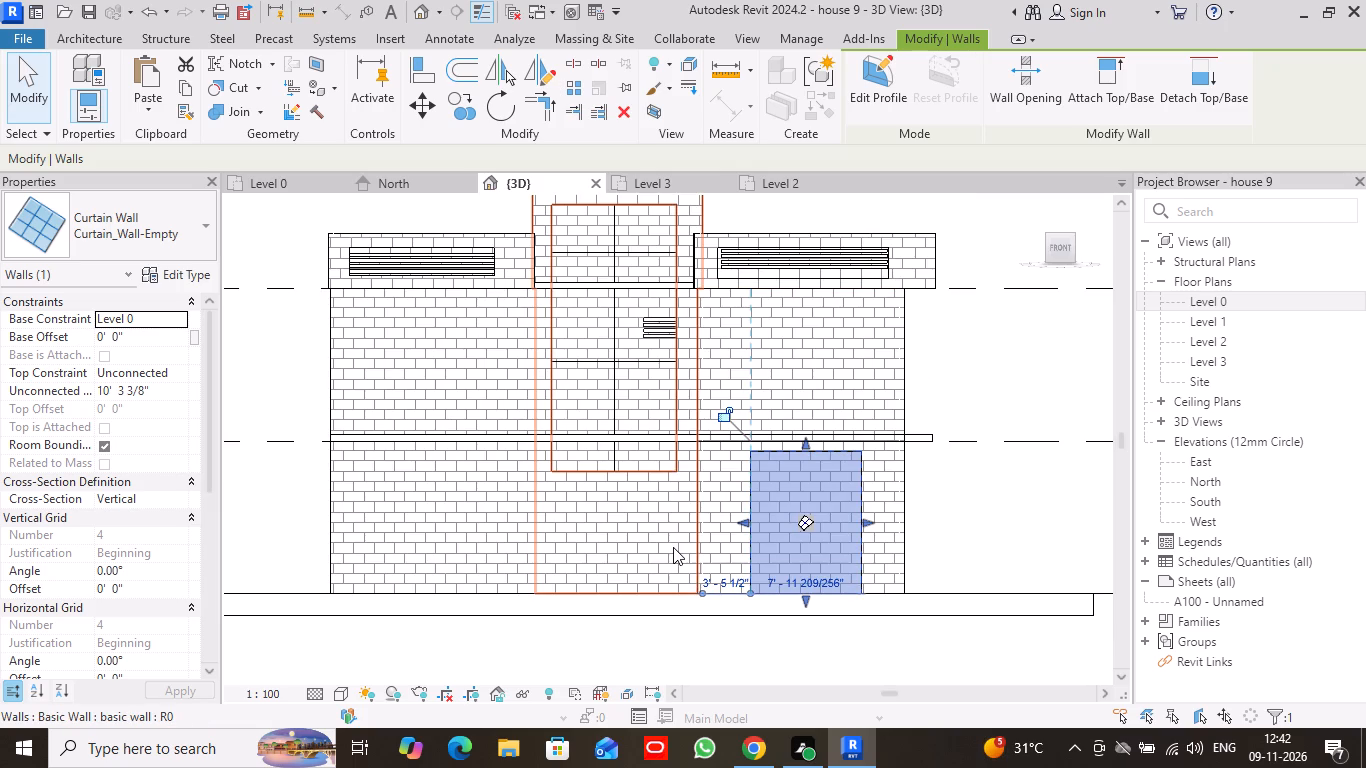
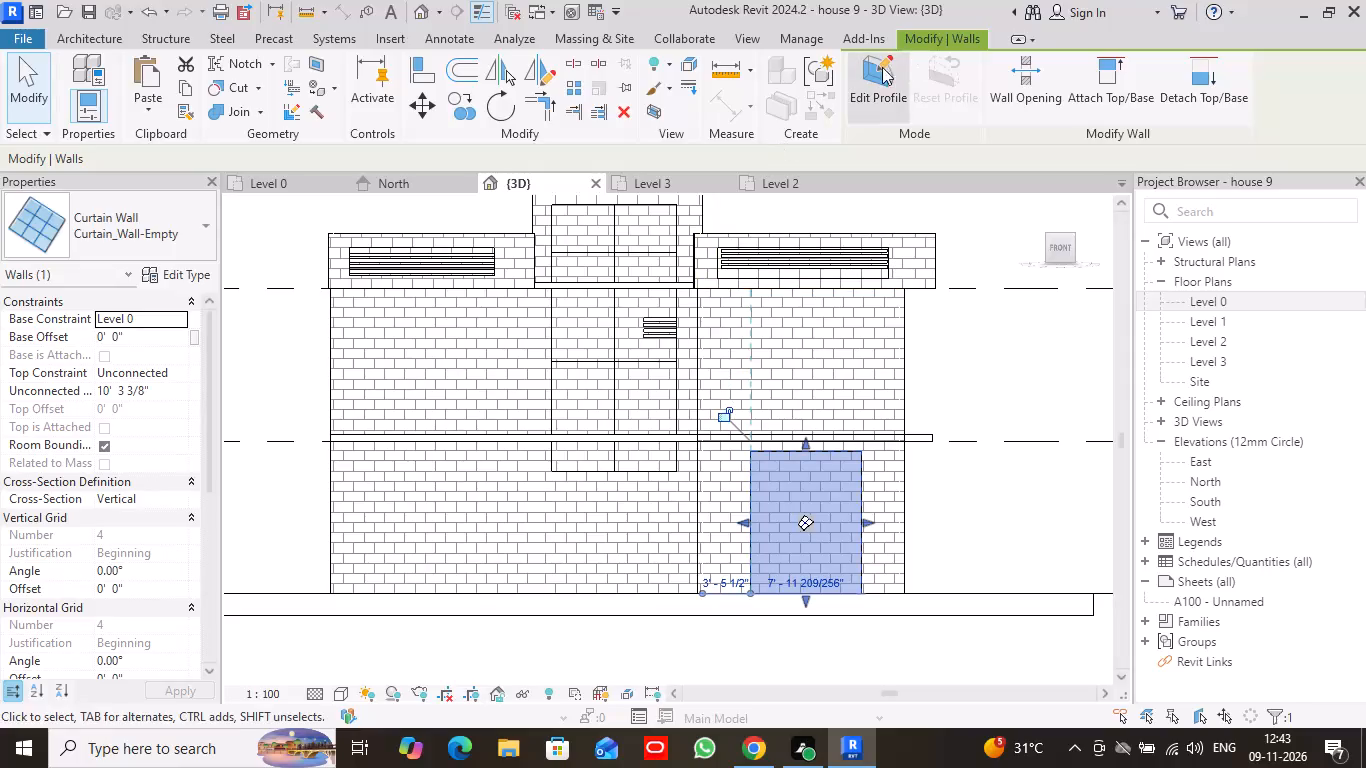
Edit the profile of the projecting room's curtain wall, raising its bottom line to make it 7' 6" high and removing the blocking constraints.
click(874, 73)
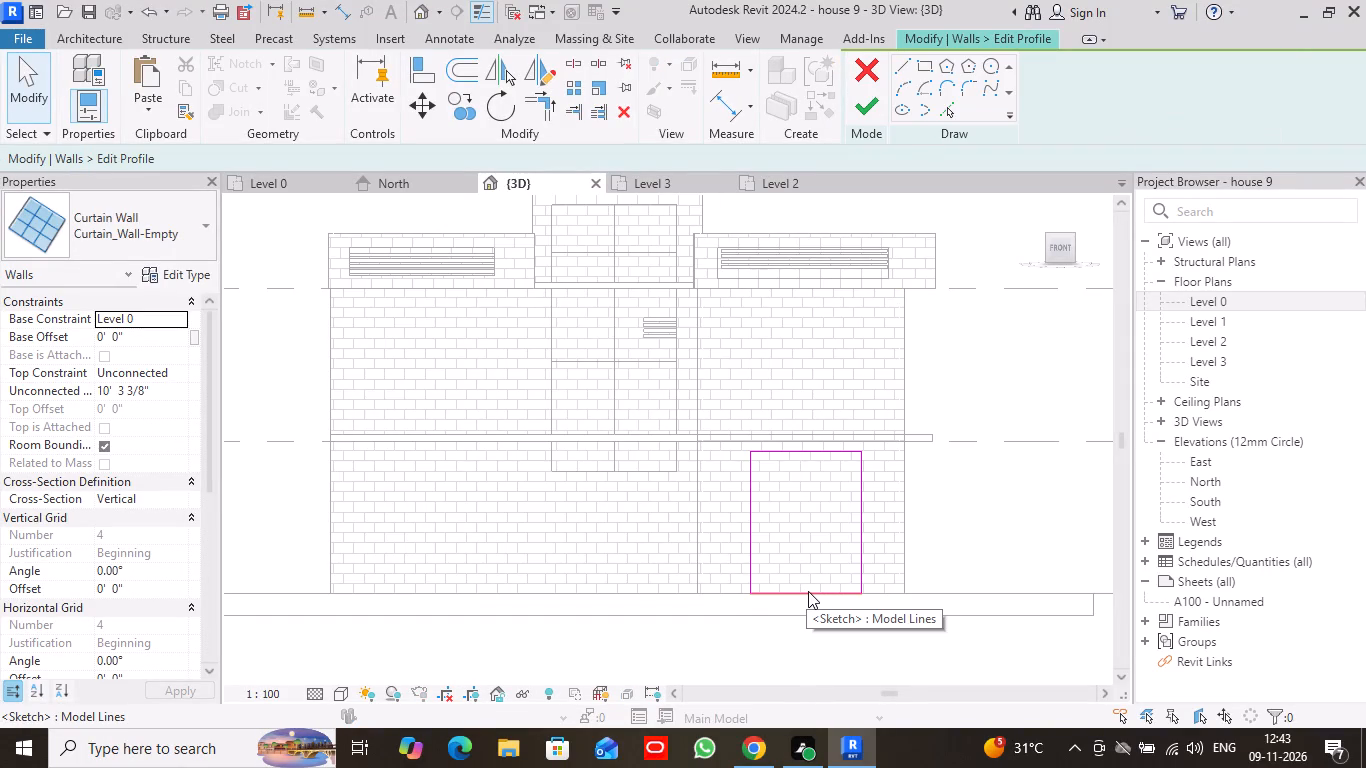
click(808, 591)
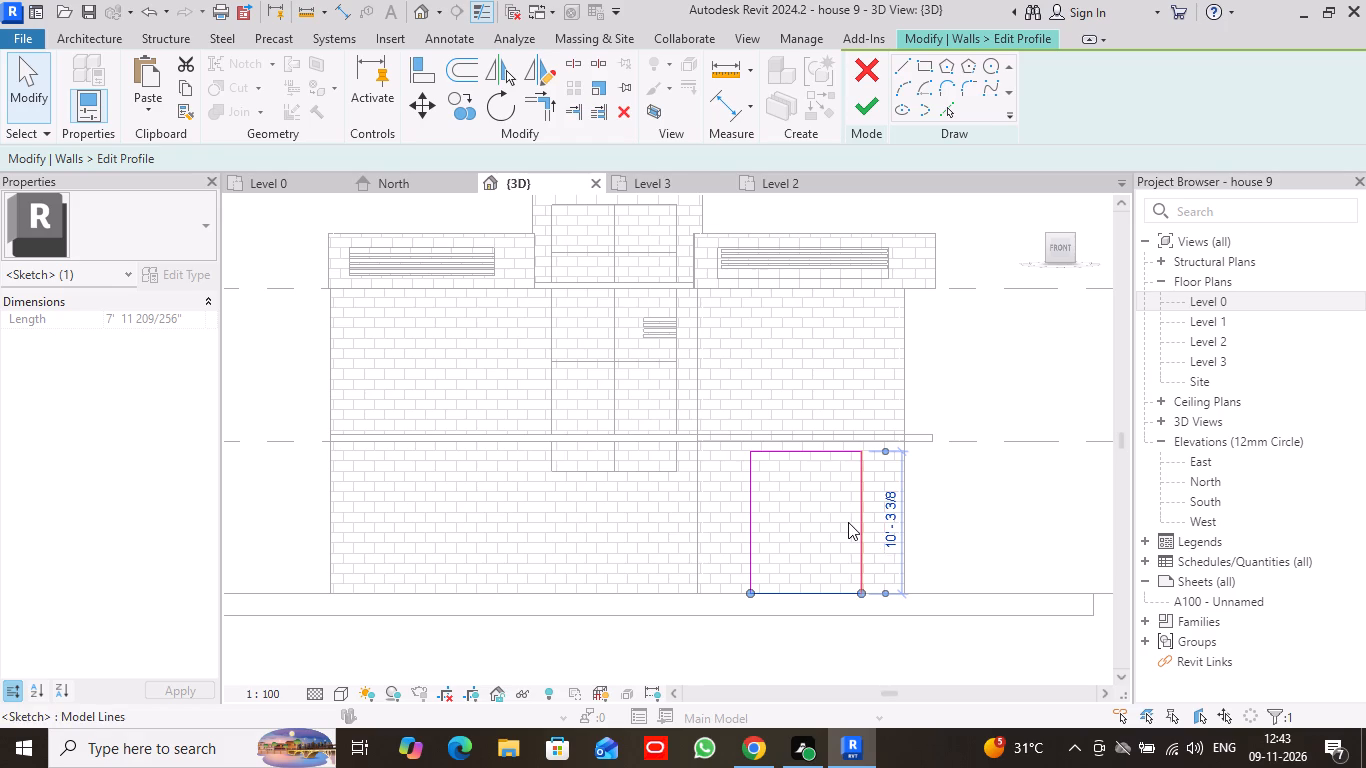
click(890, 504)
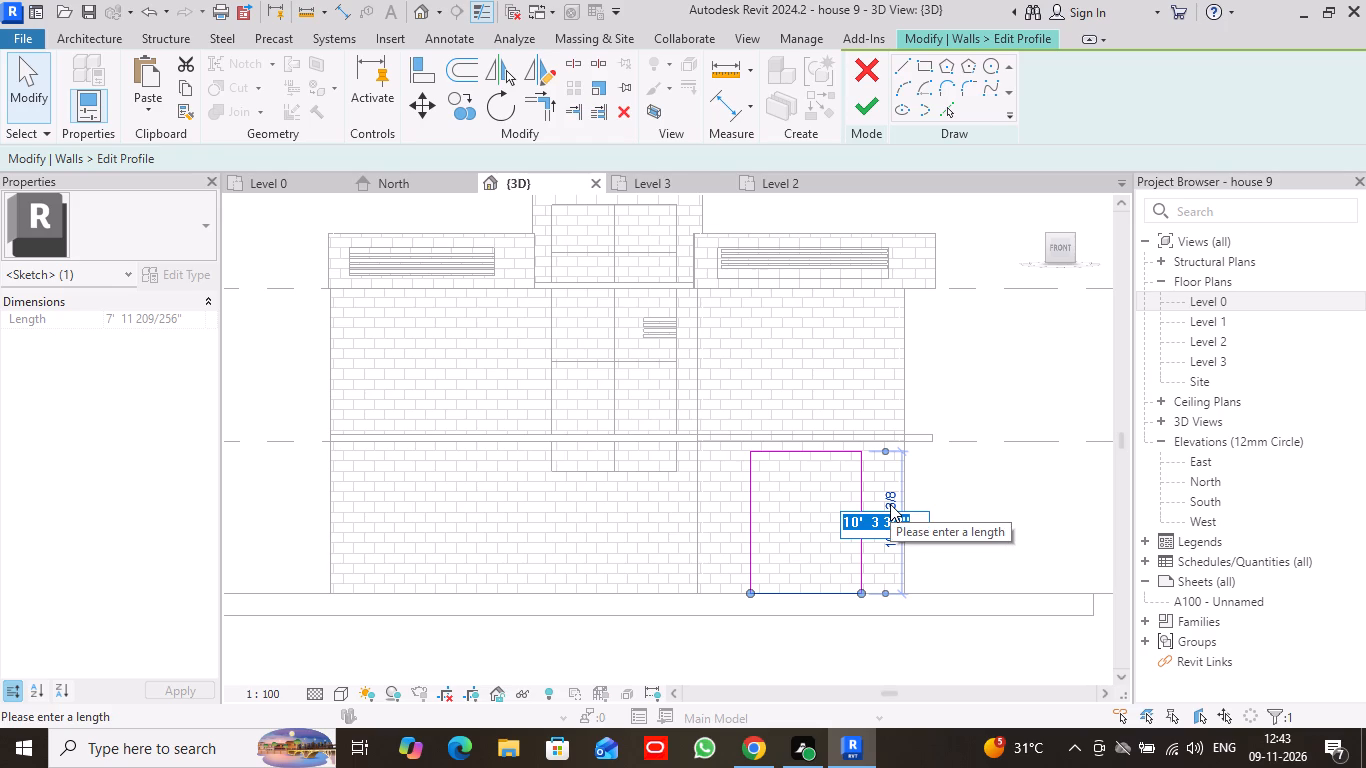
key(7)
text('6)
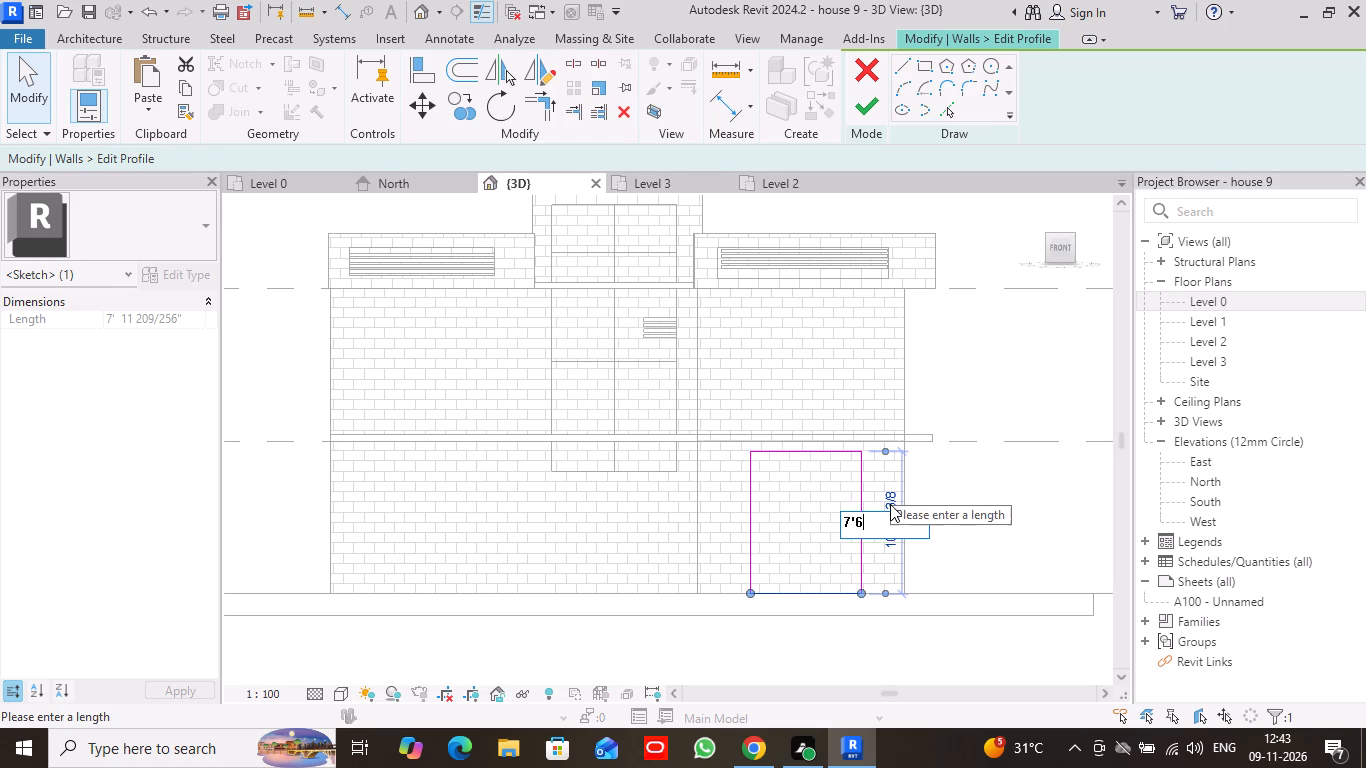
key(shift+quotedbl)
key(Return)
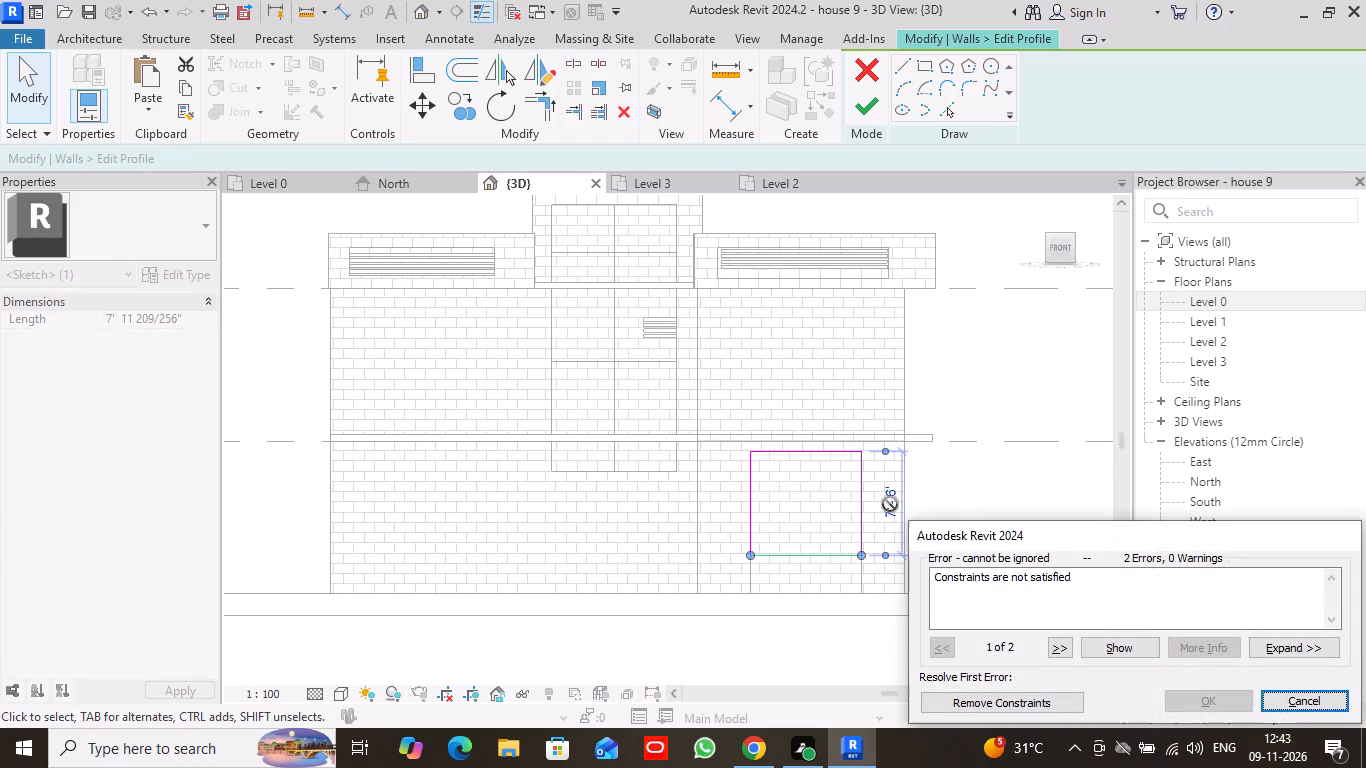
click(1298, 702)
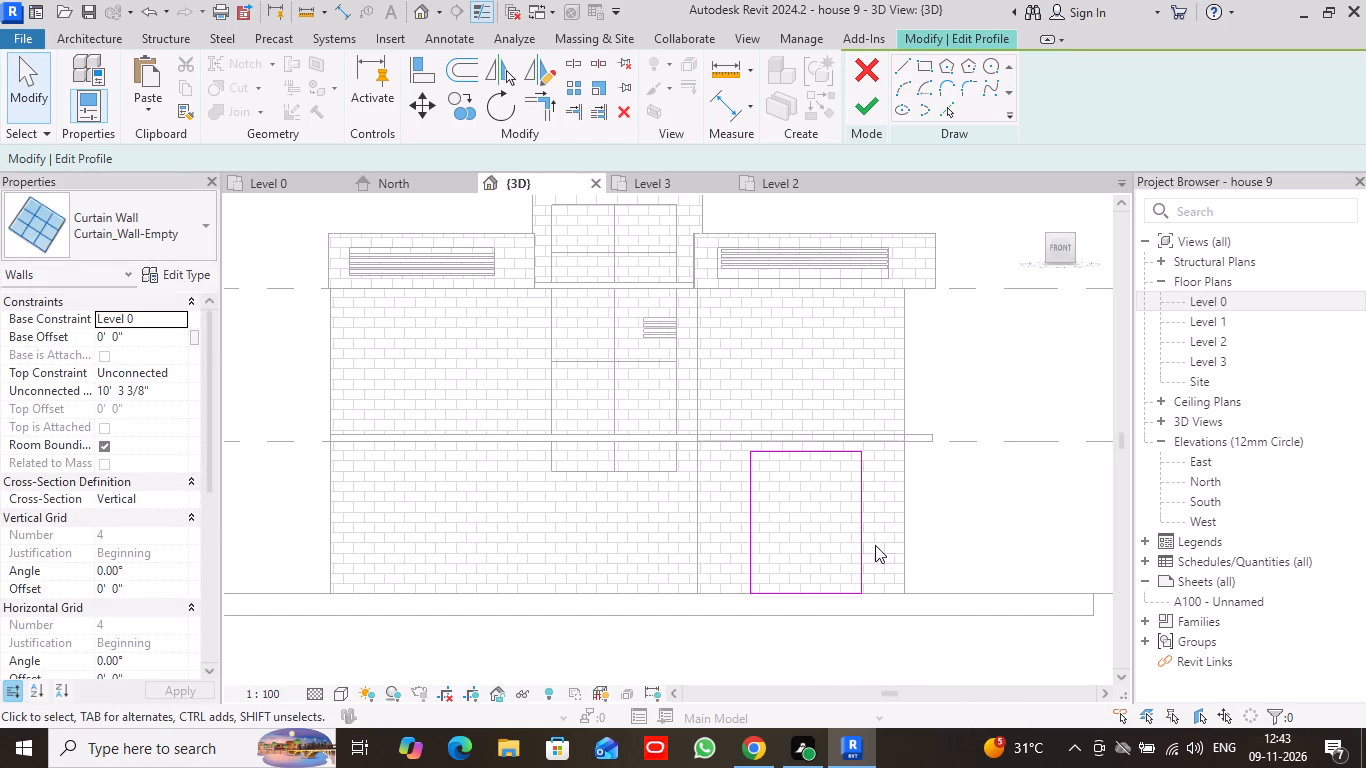
click(859, 517)
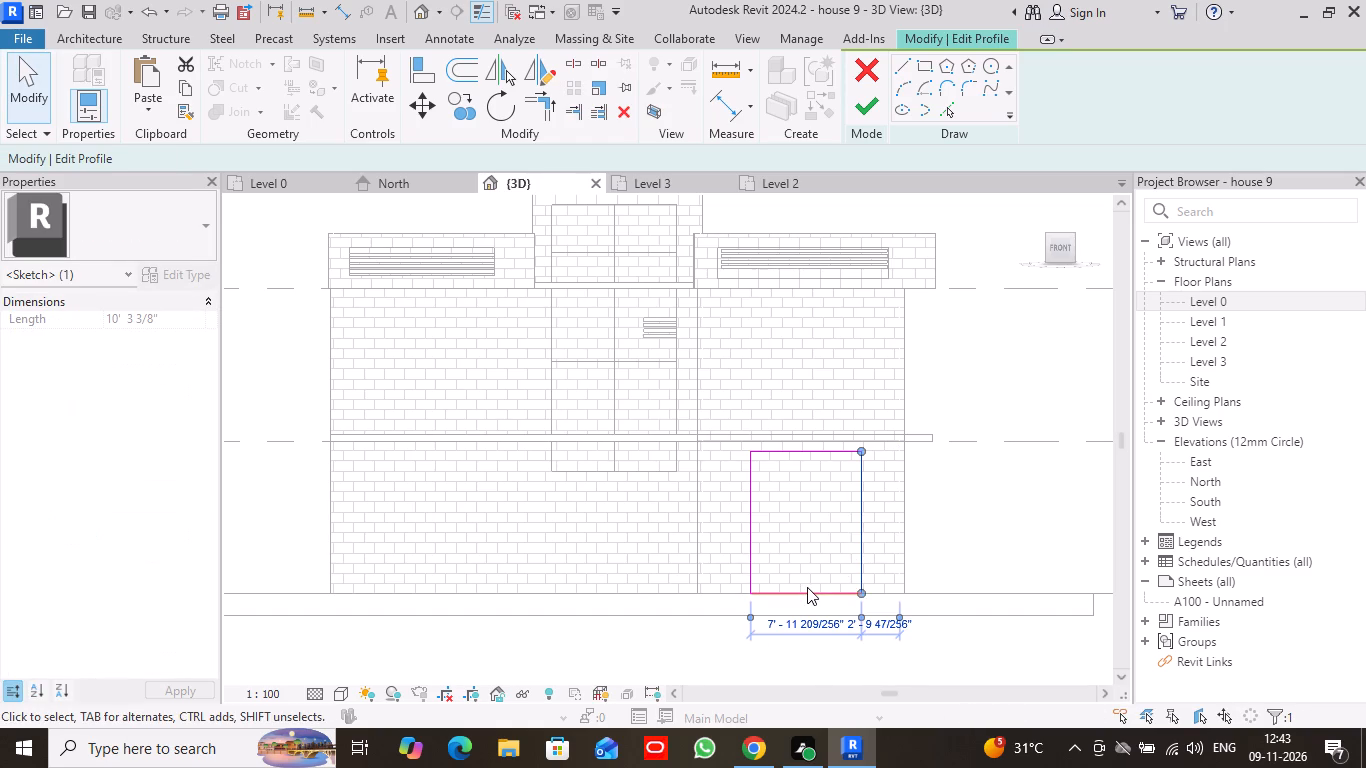
click(804, 593)
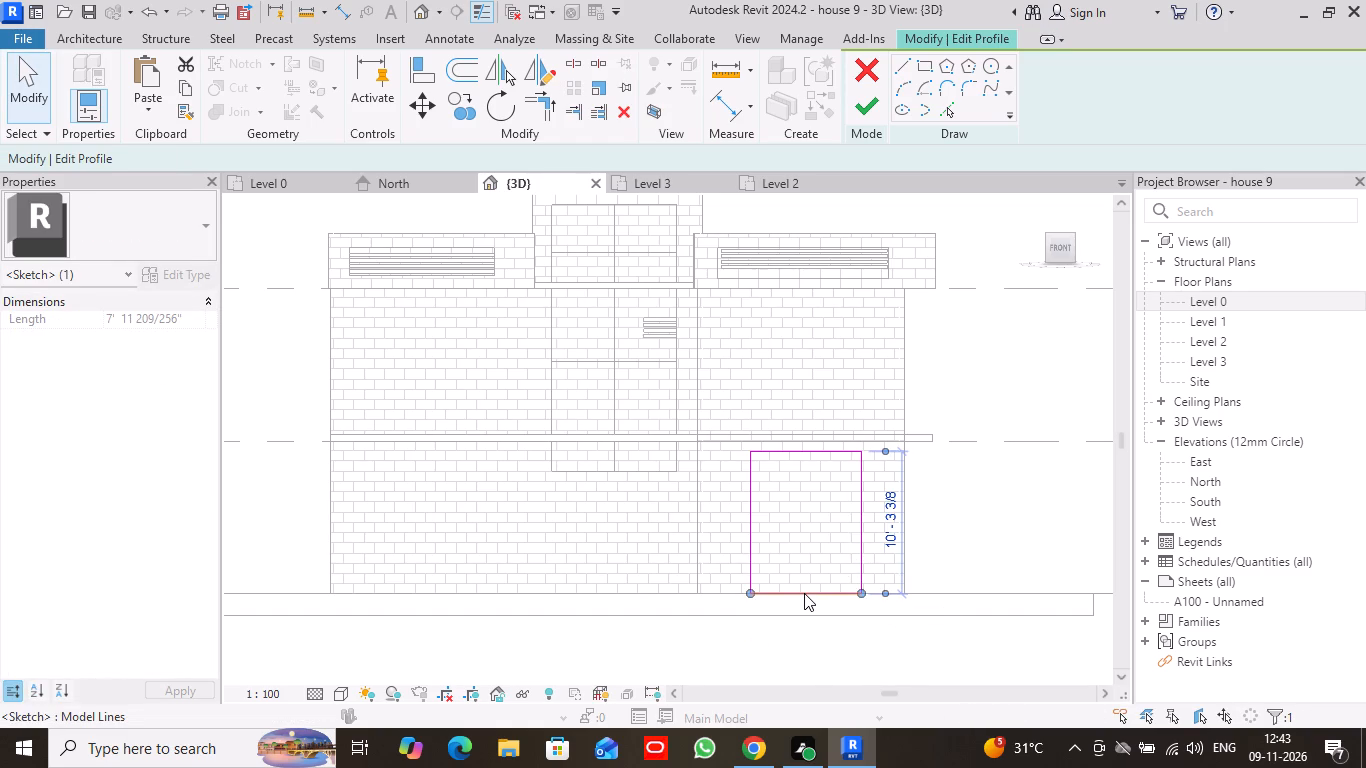
click(892, 545)
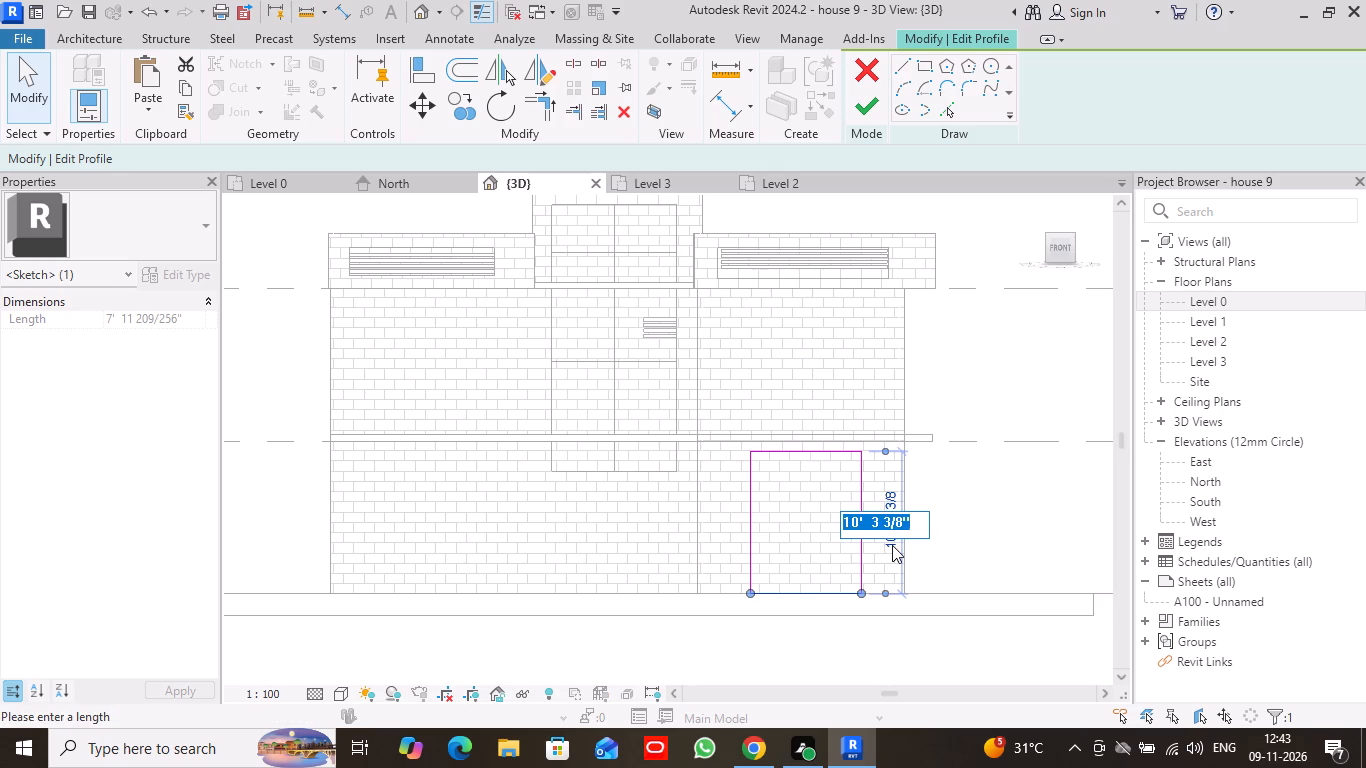
key(7)
text('6)
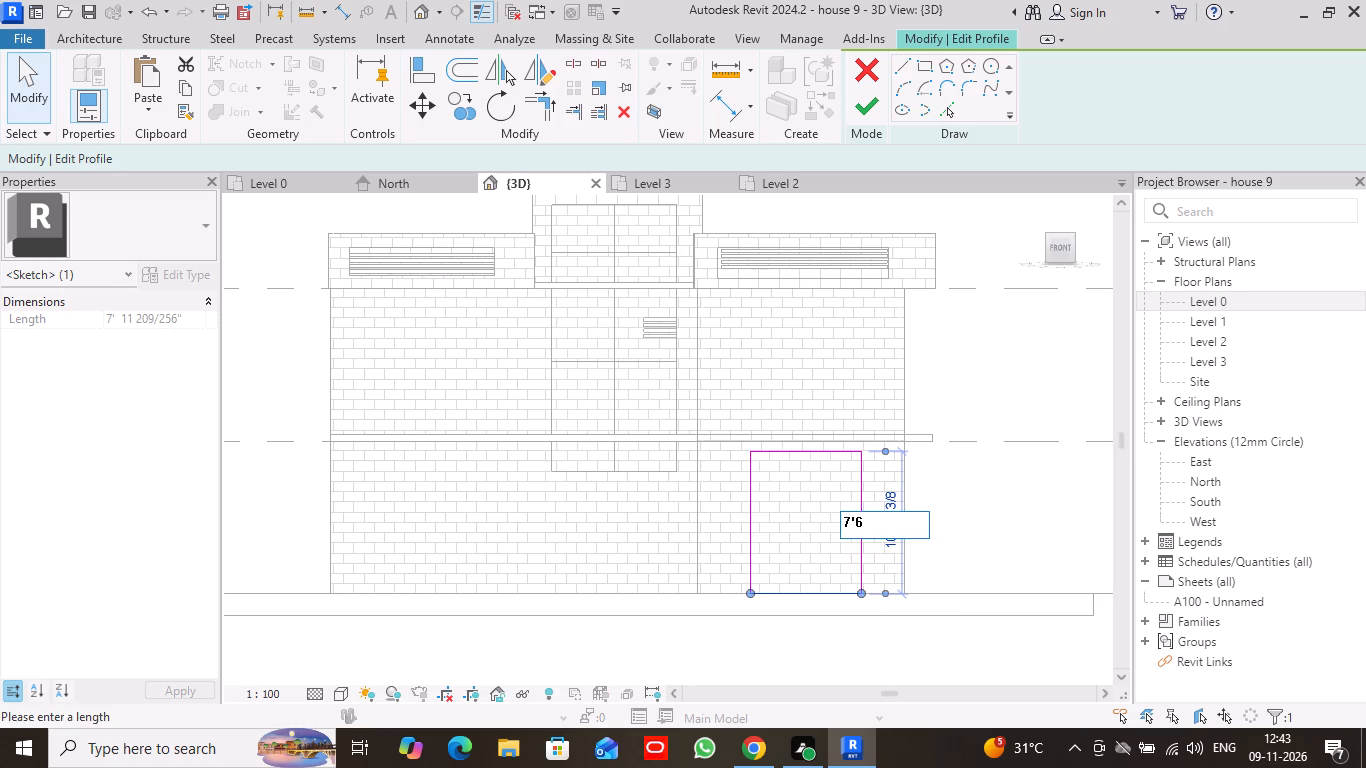
key(shift+quotedbl)
key(Return)
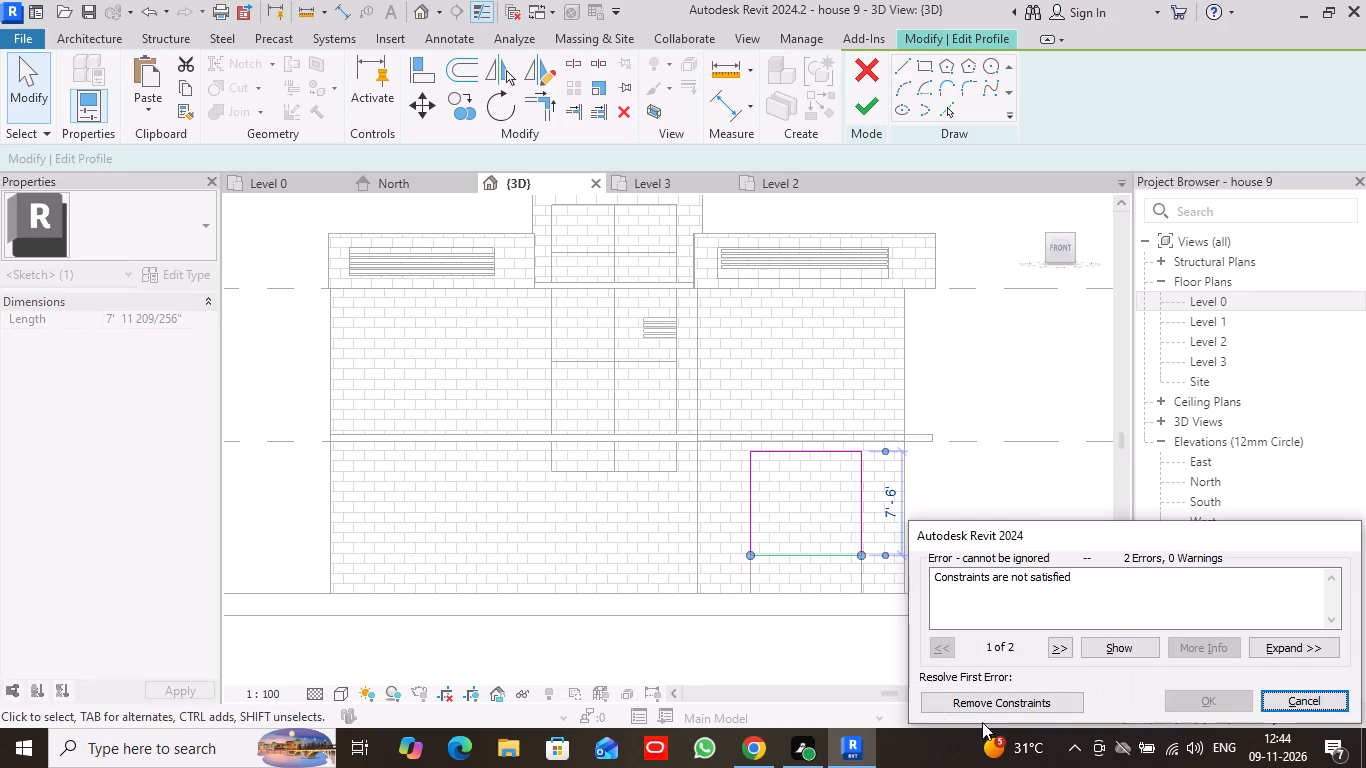
click(998, 703)
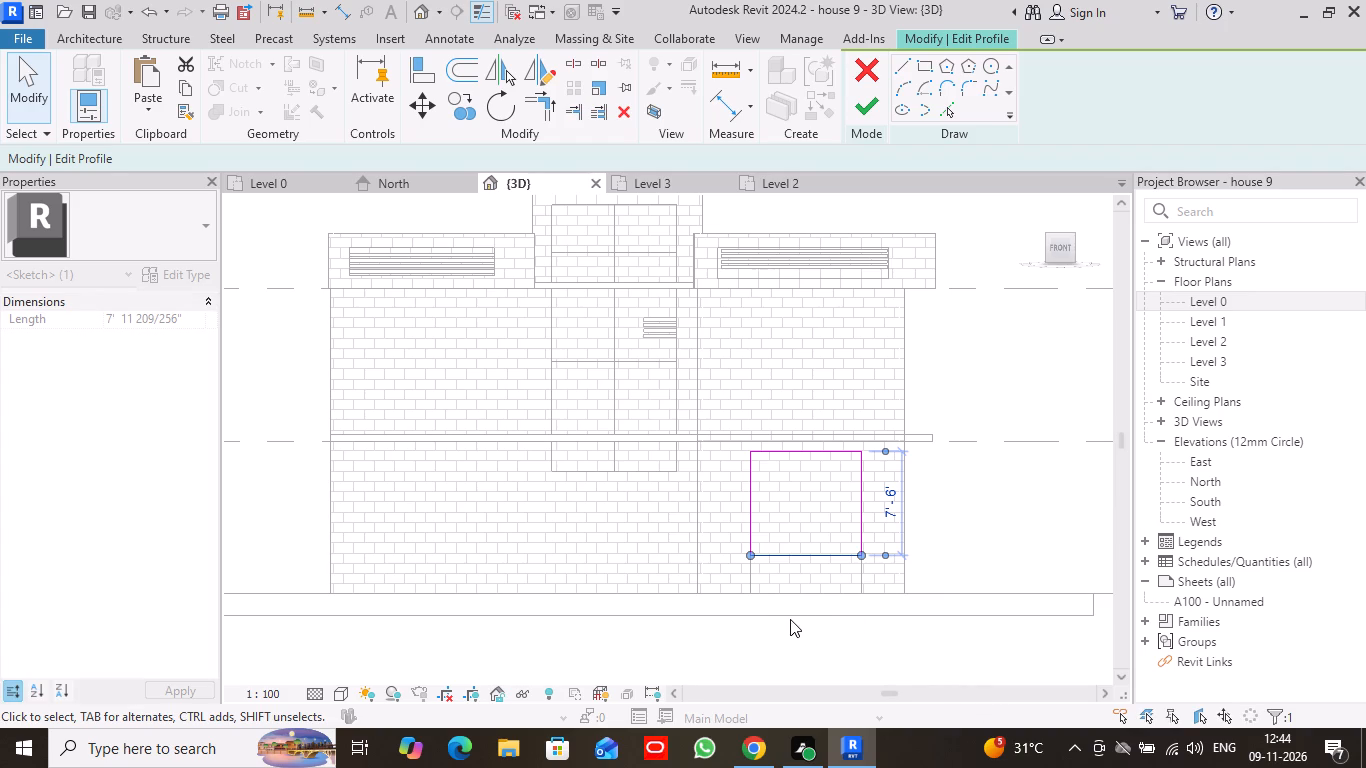
Set the curtain wall profile's bottom line 3' above Level 0.
click(794, 645)
click(831, 557)
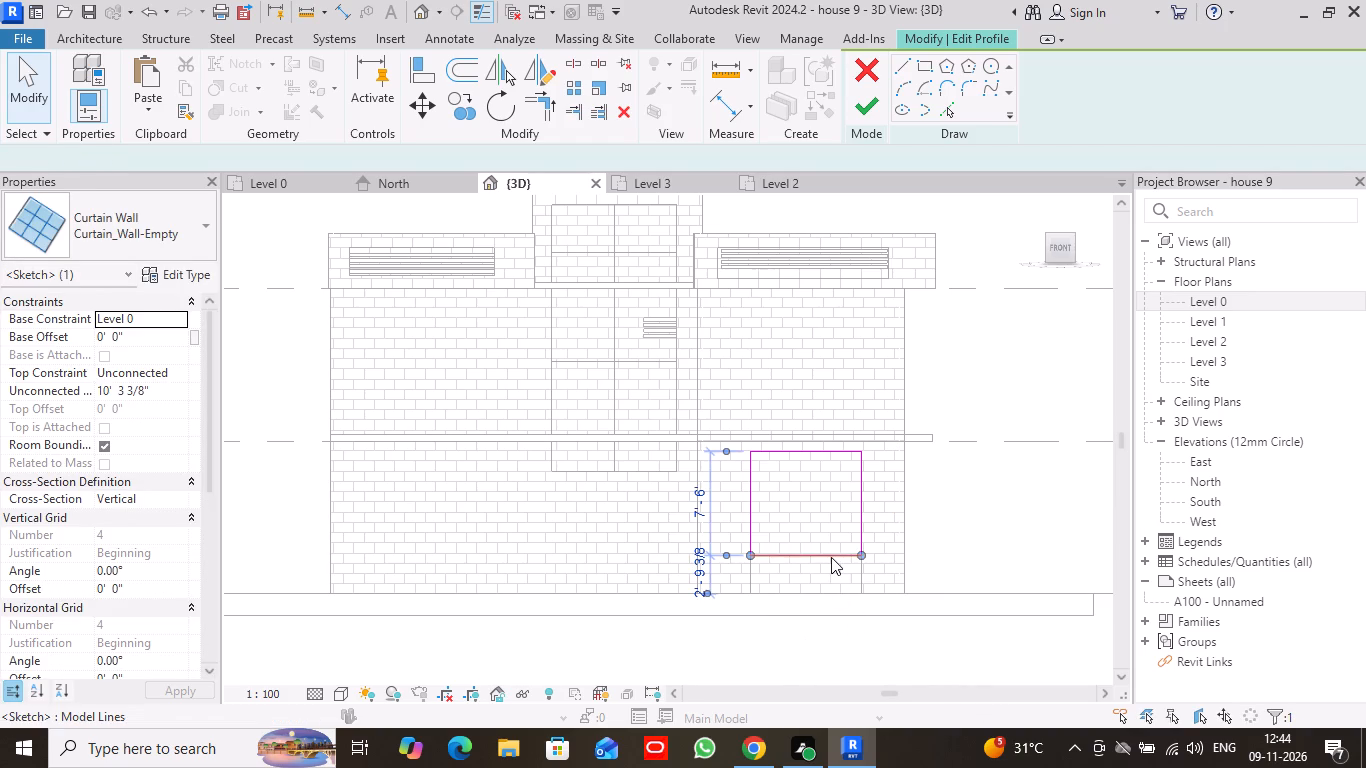
click(697, 575)
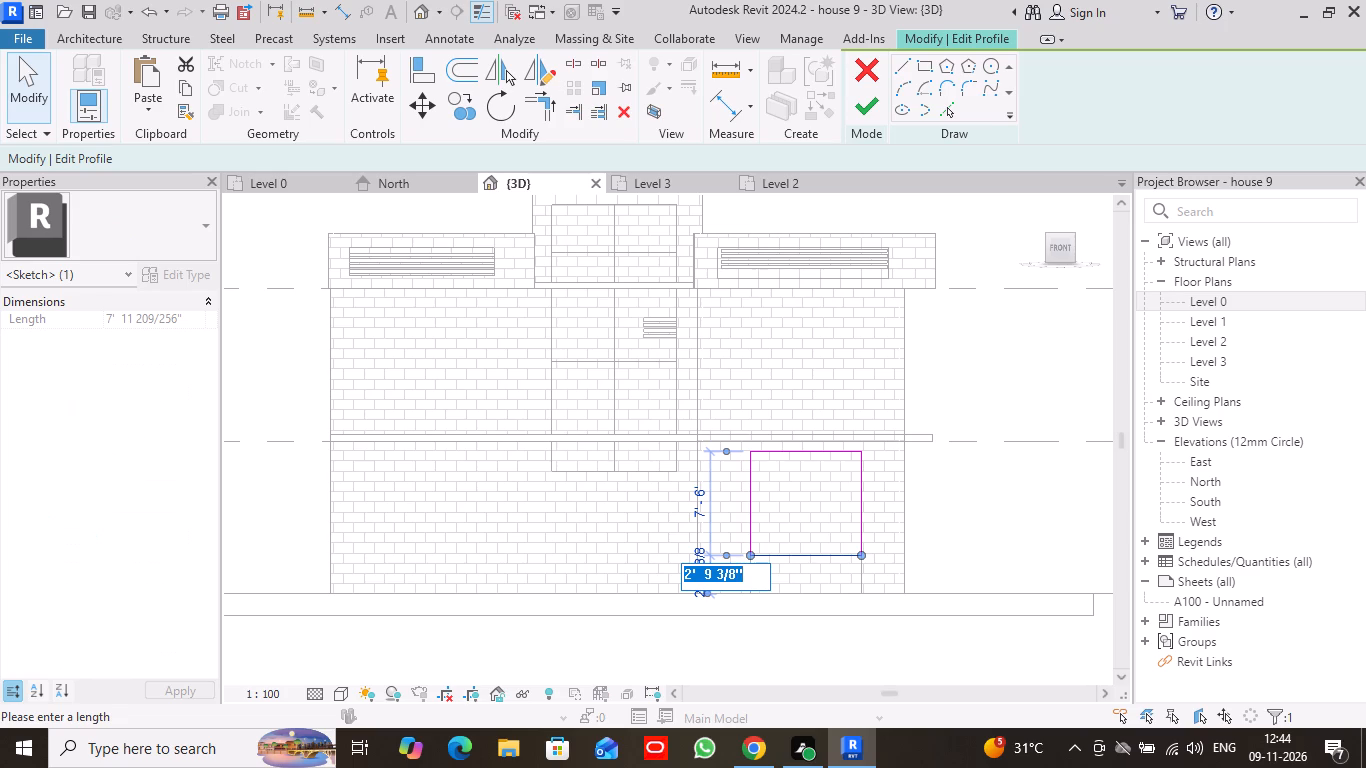
text(3')
key(Return)
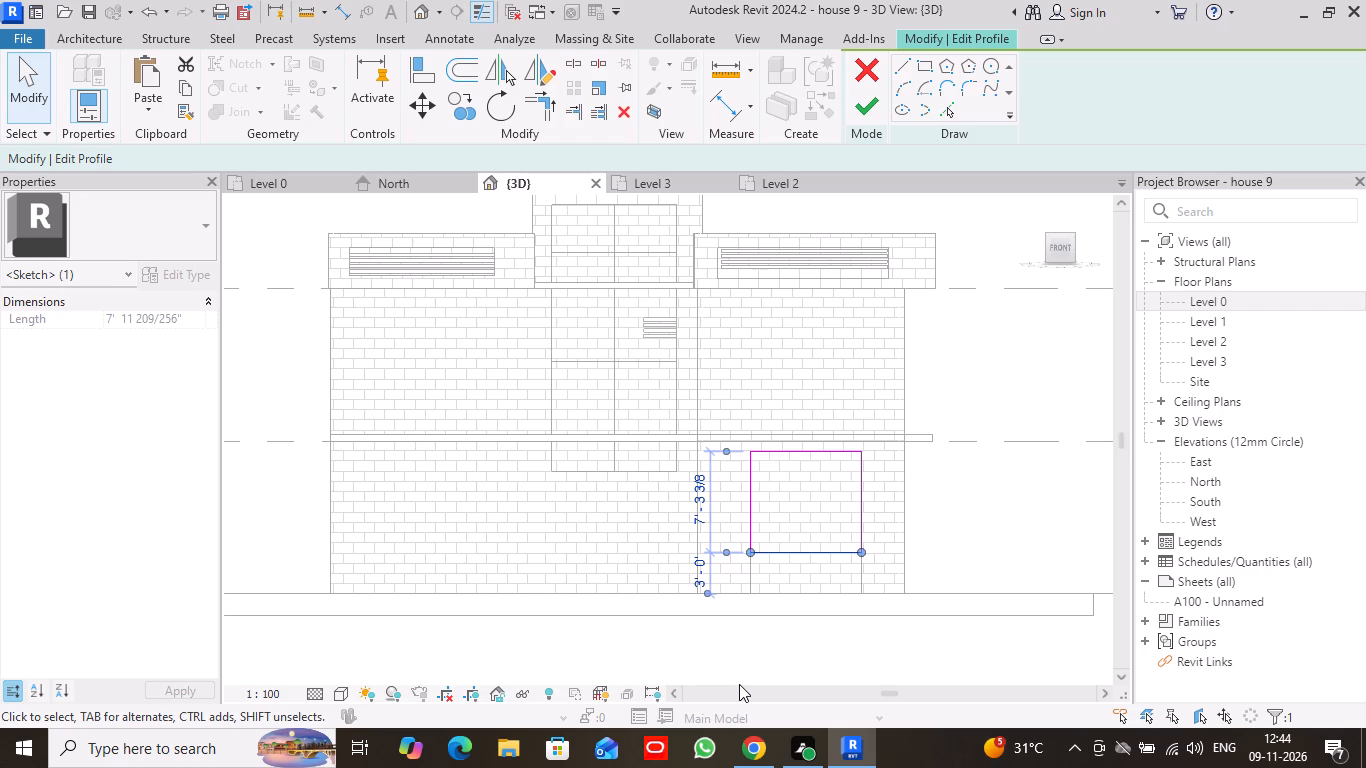
Set the curtain wall profile's width to 6' by moving its outer side line inward, removing the blocking constraints.
click(816, 445)
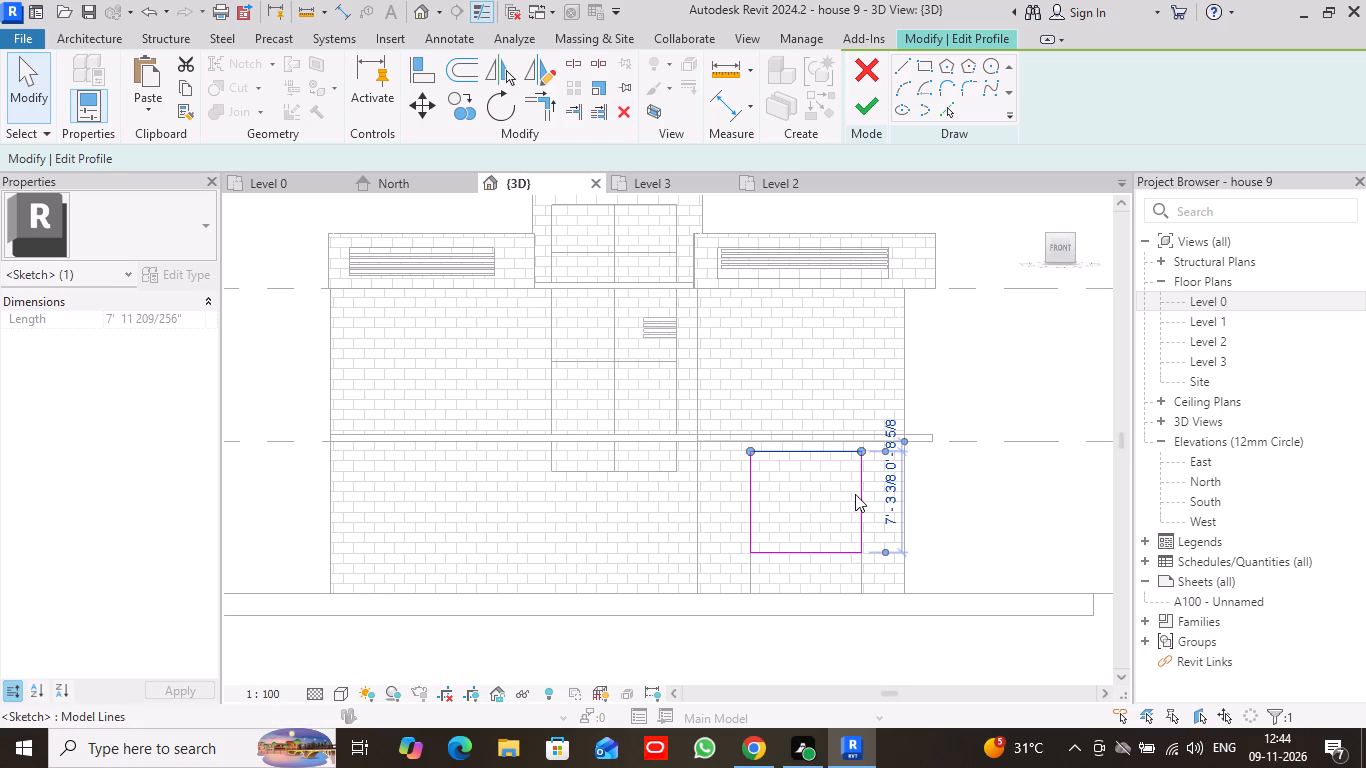
click(860, 494)
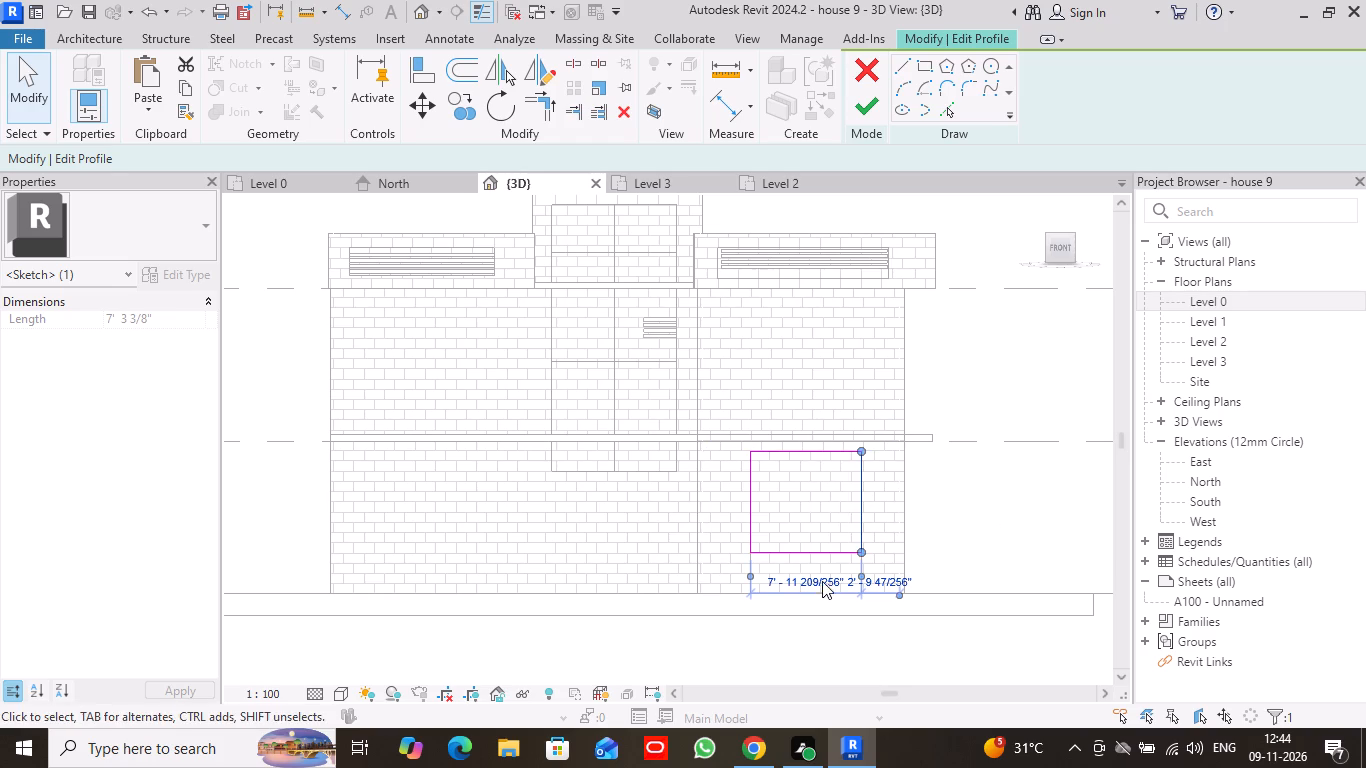
click(822, 579)
text(6')
key(Return)
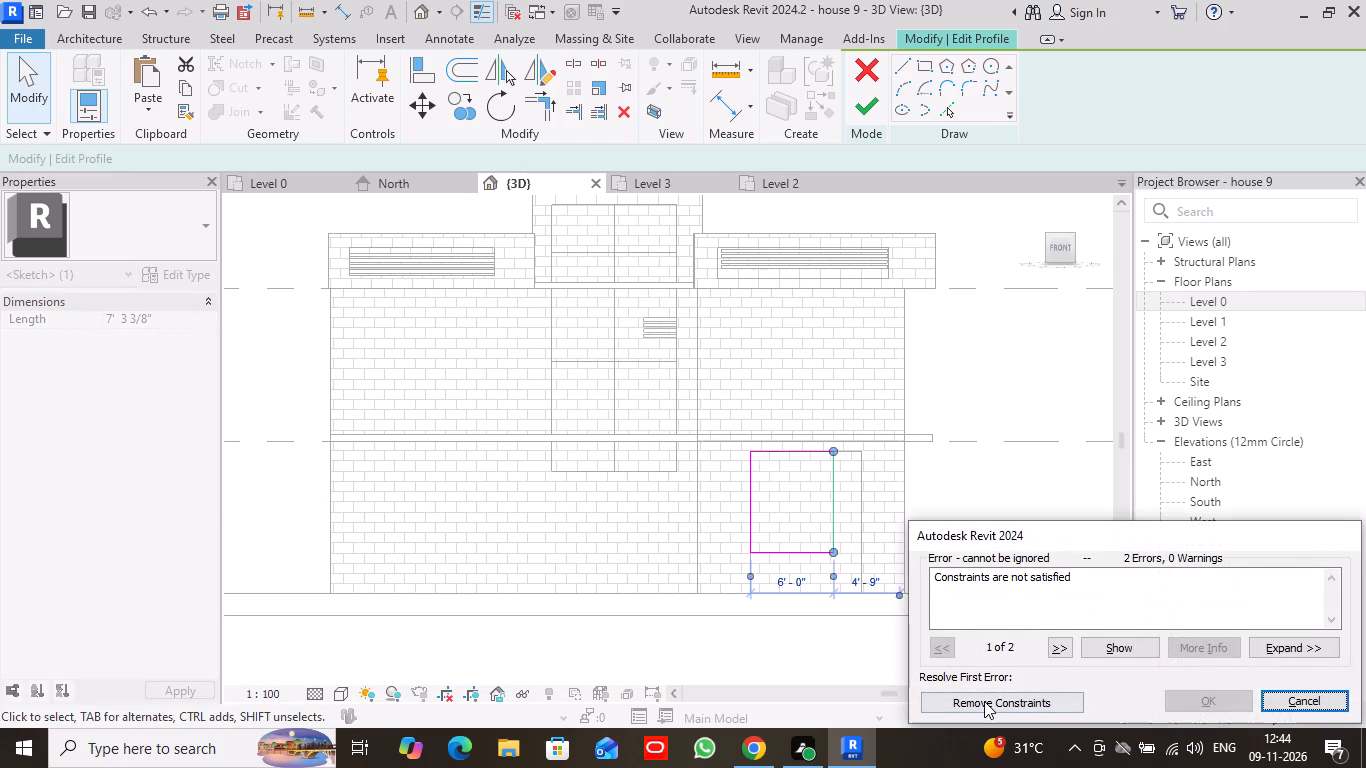
click(984, 701)
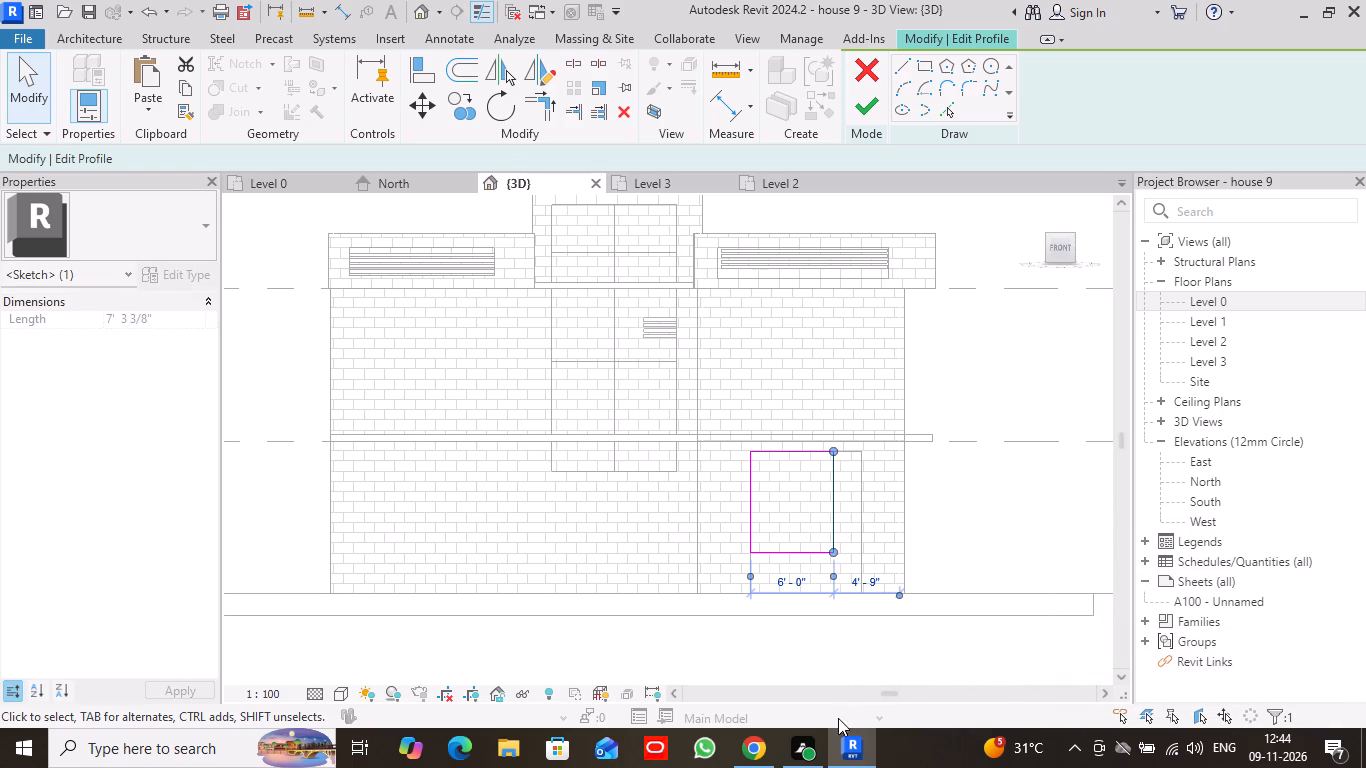
Move the whole profile rectangle horizontally about 1' 7" toward the room's outer side, removing the blocking constraints.
click(19, 88)
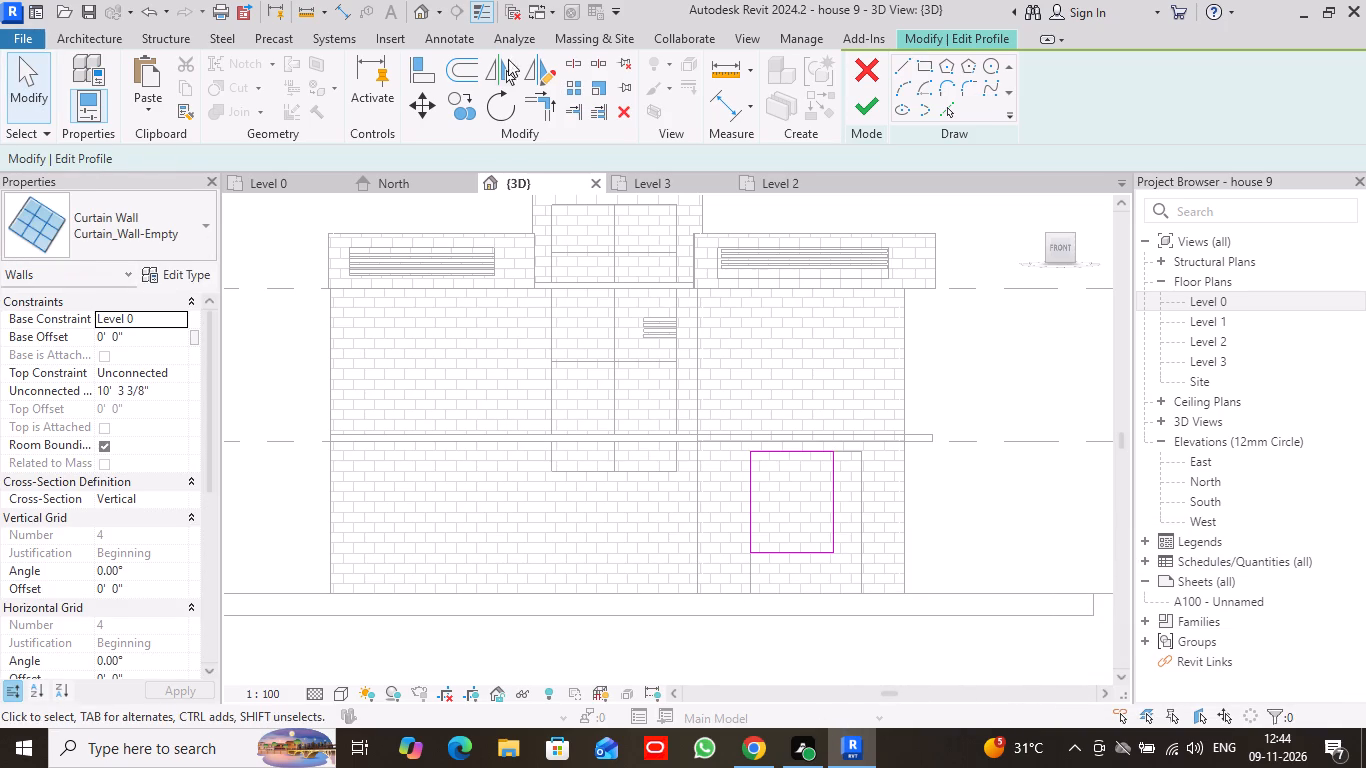
click(419, 108)
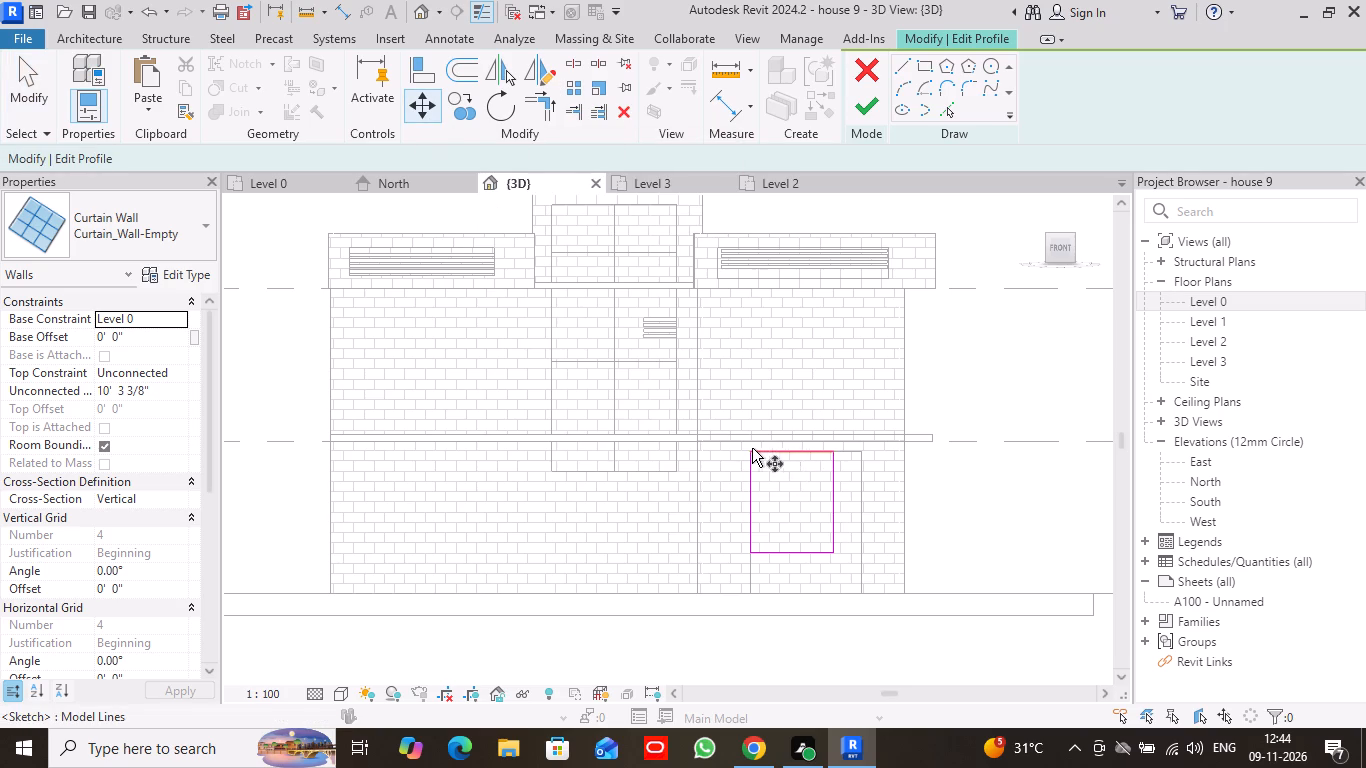
click(736, 438)
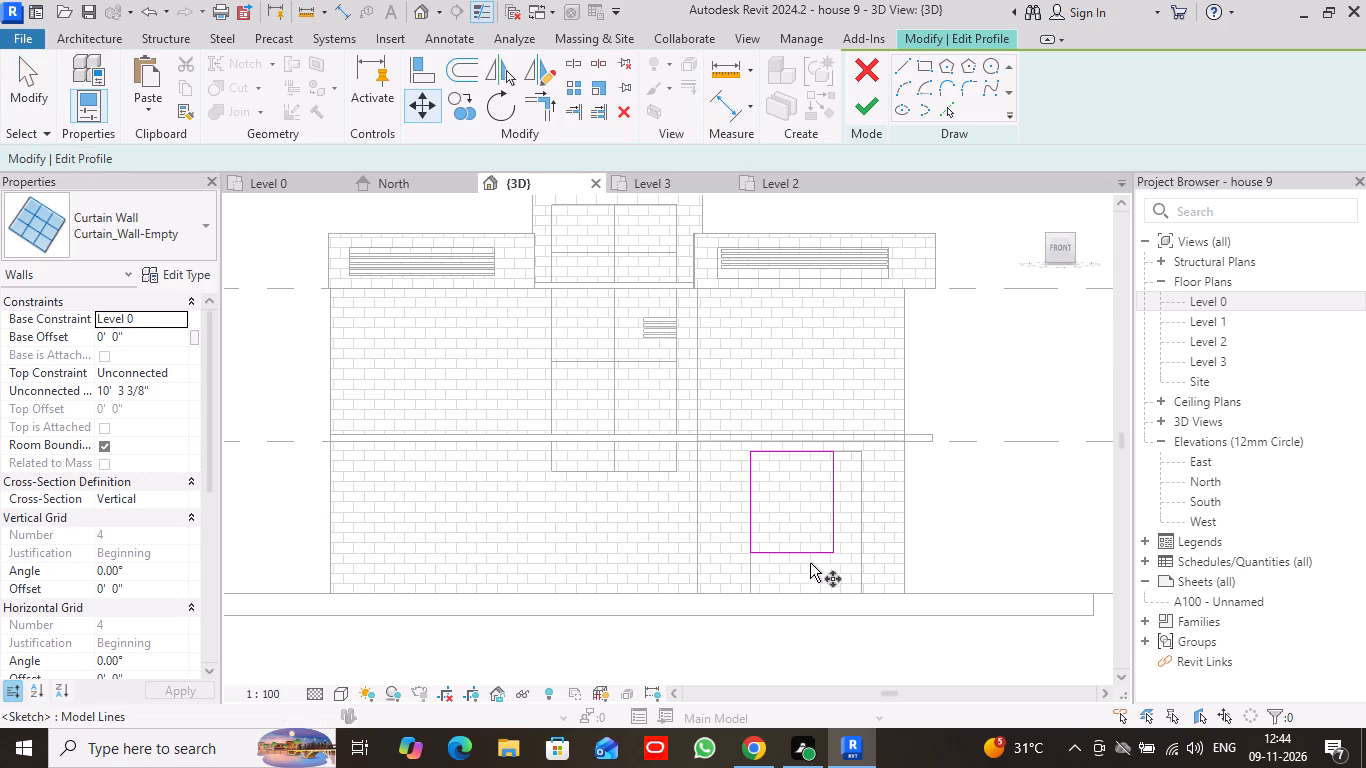
click(793, 552)
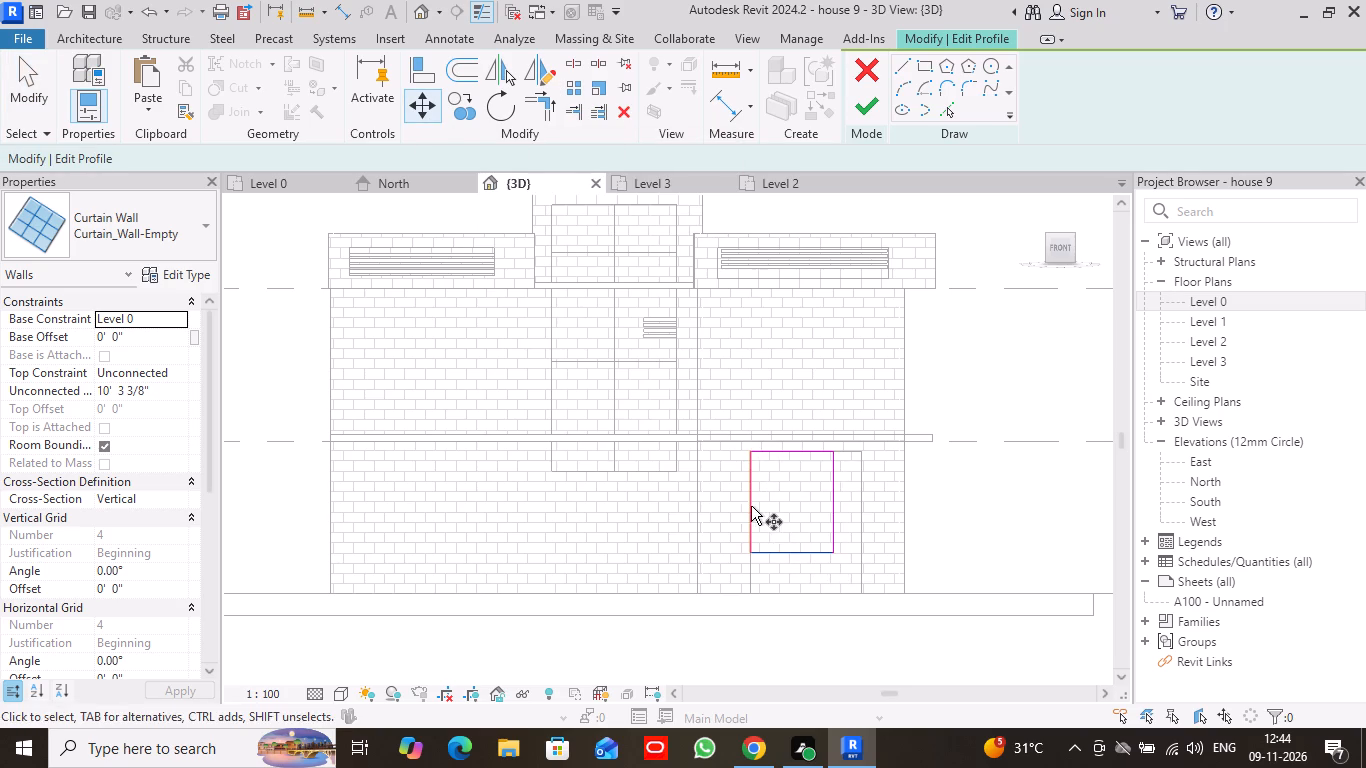
click(749, 505)
click(789, 451)
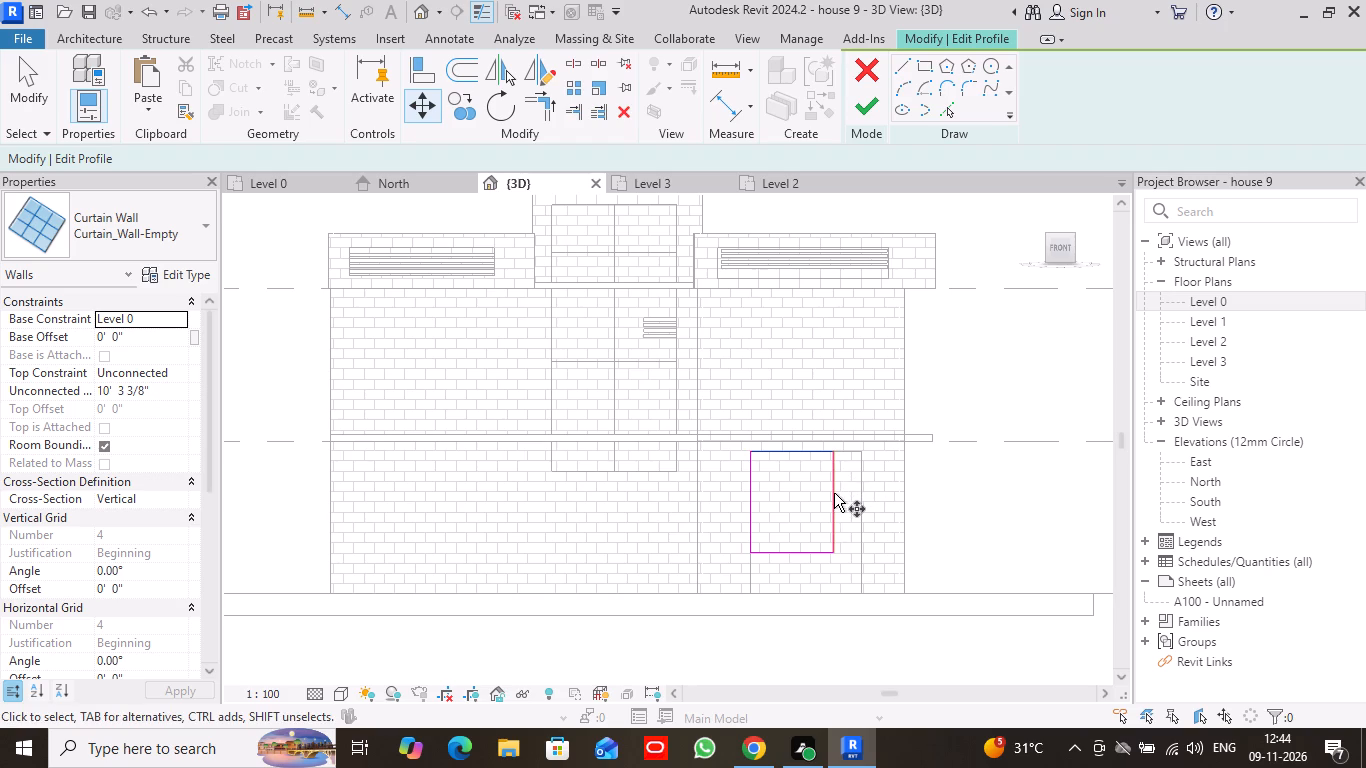
click(834, 493)
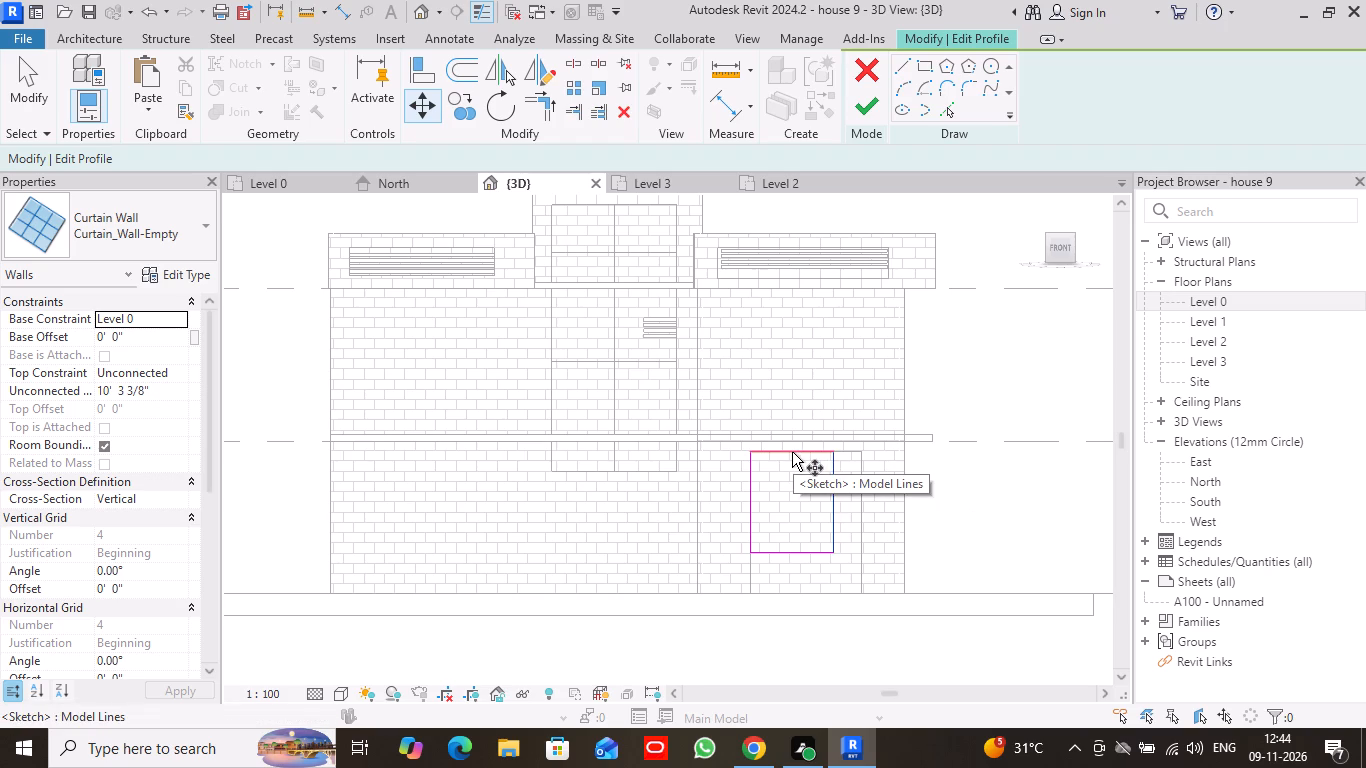
click(794, 450)
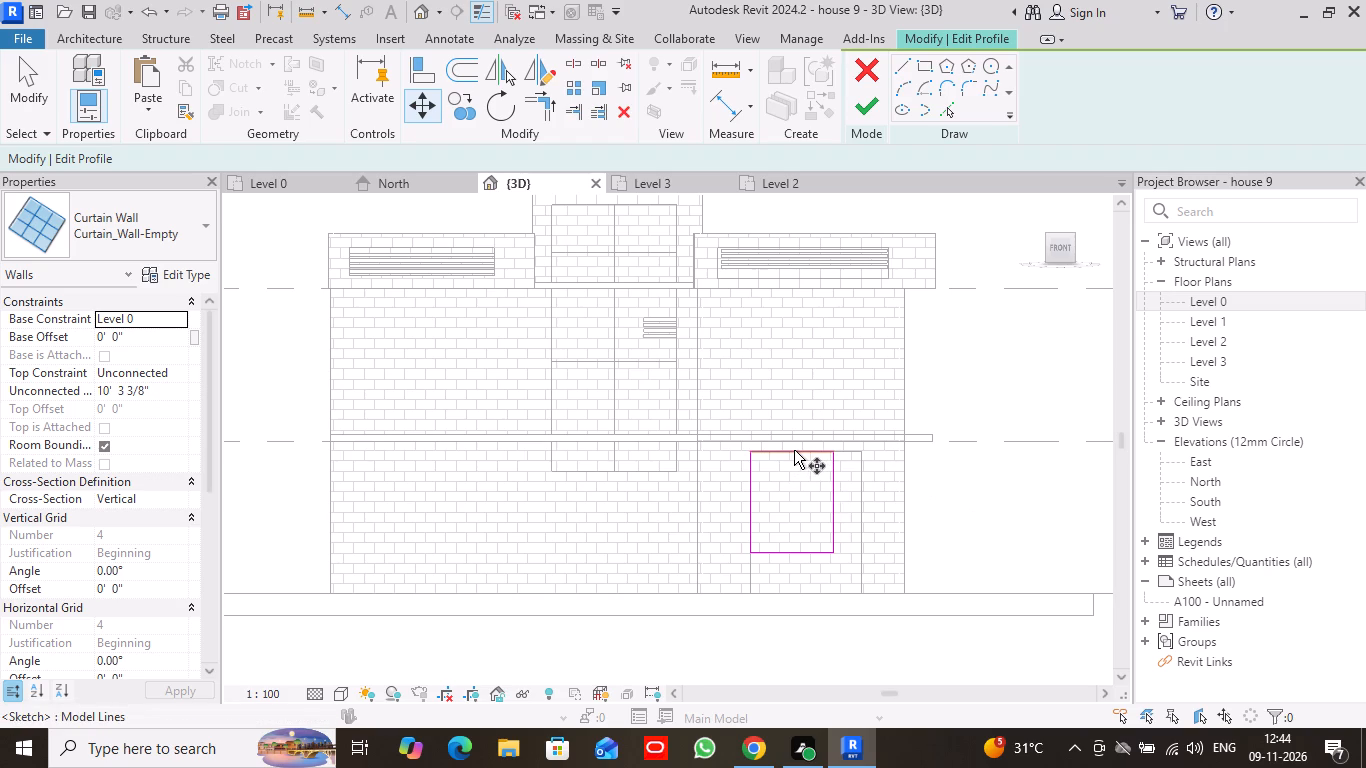
drag(794, 450, 820, 483)
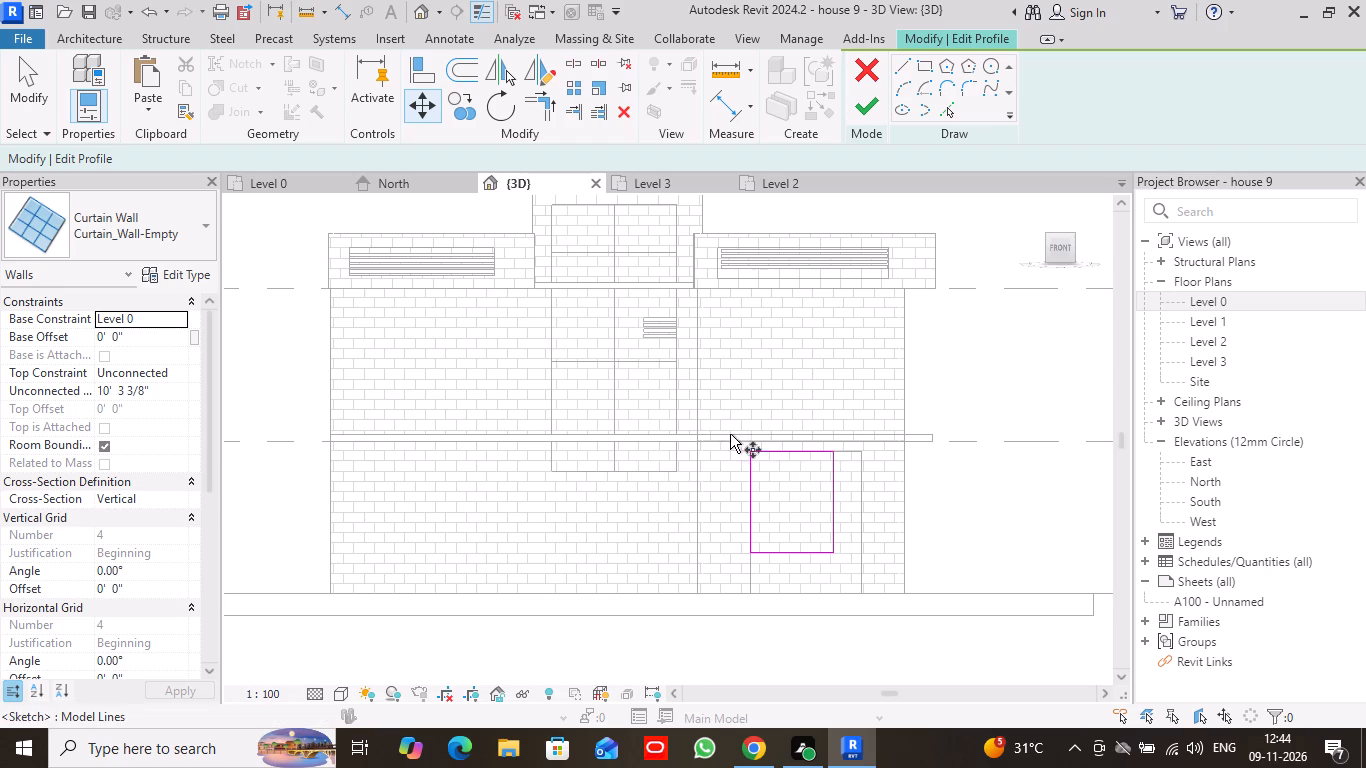
click(725, 423)
drag(734, 433, 734, 450)
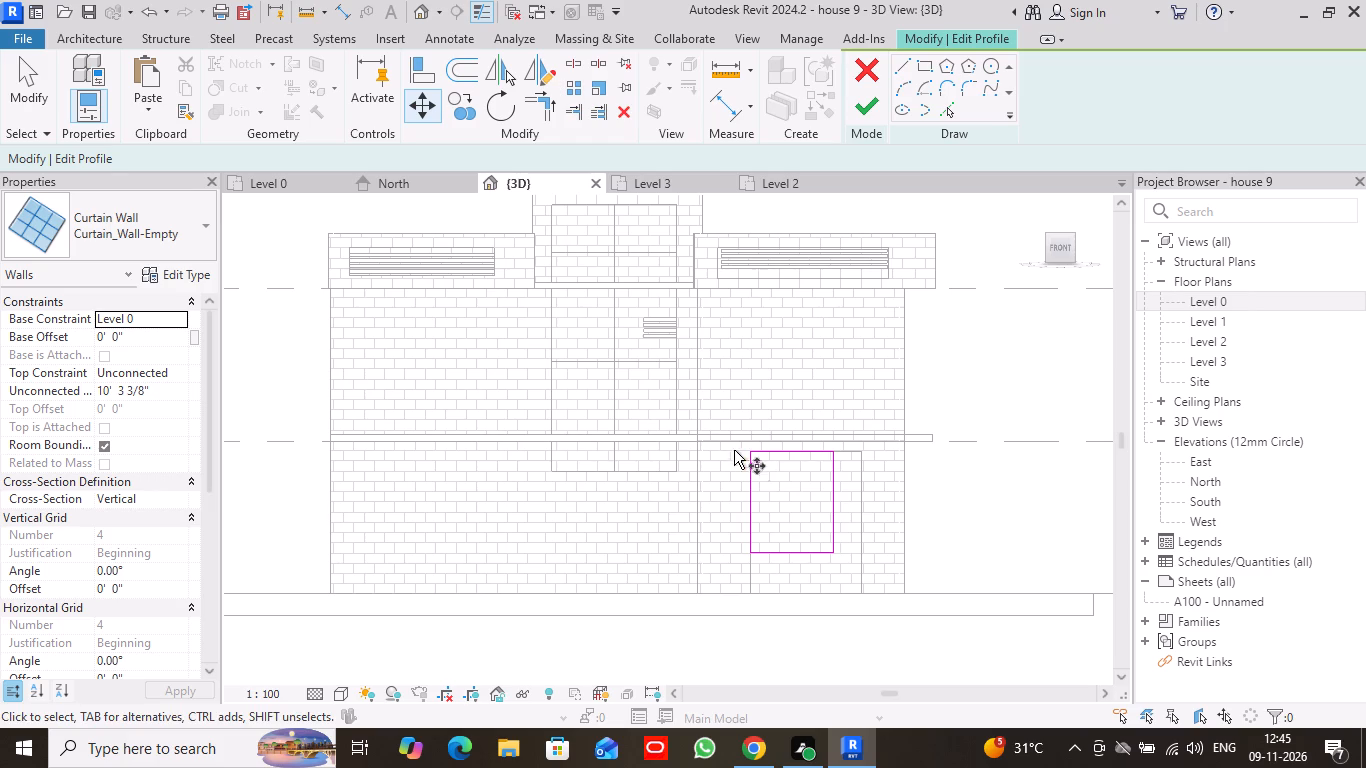
drag(734, 450, 864, 591)
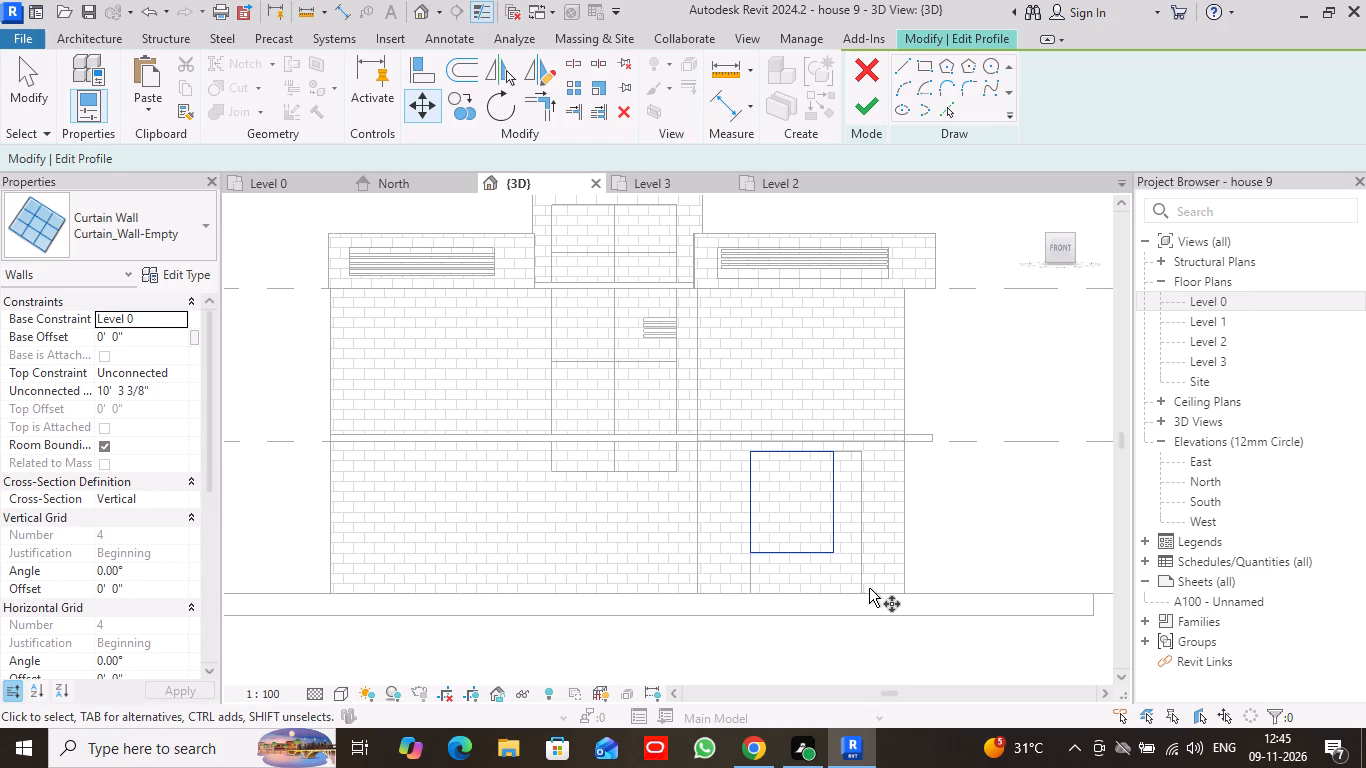
key(space)
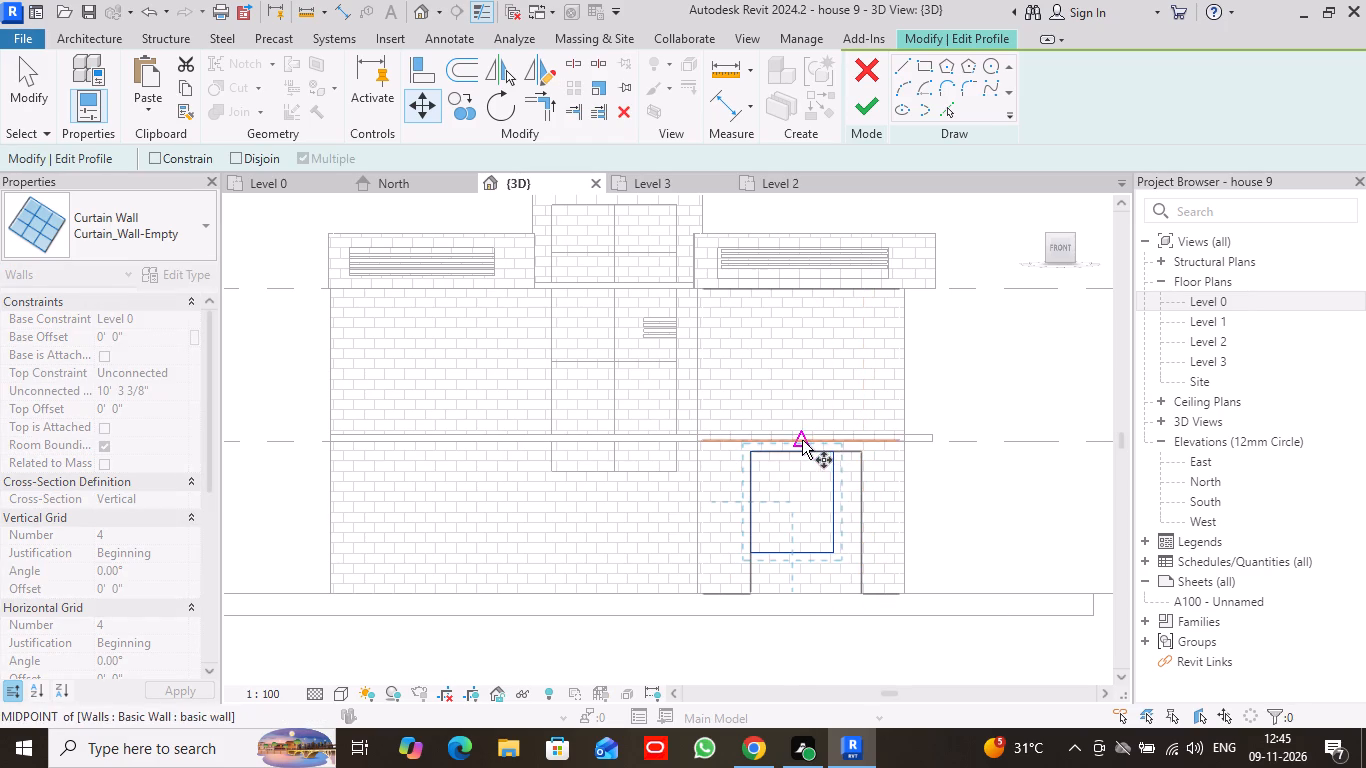
drag(795, 441, 811, 454)
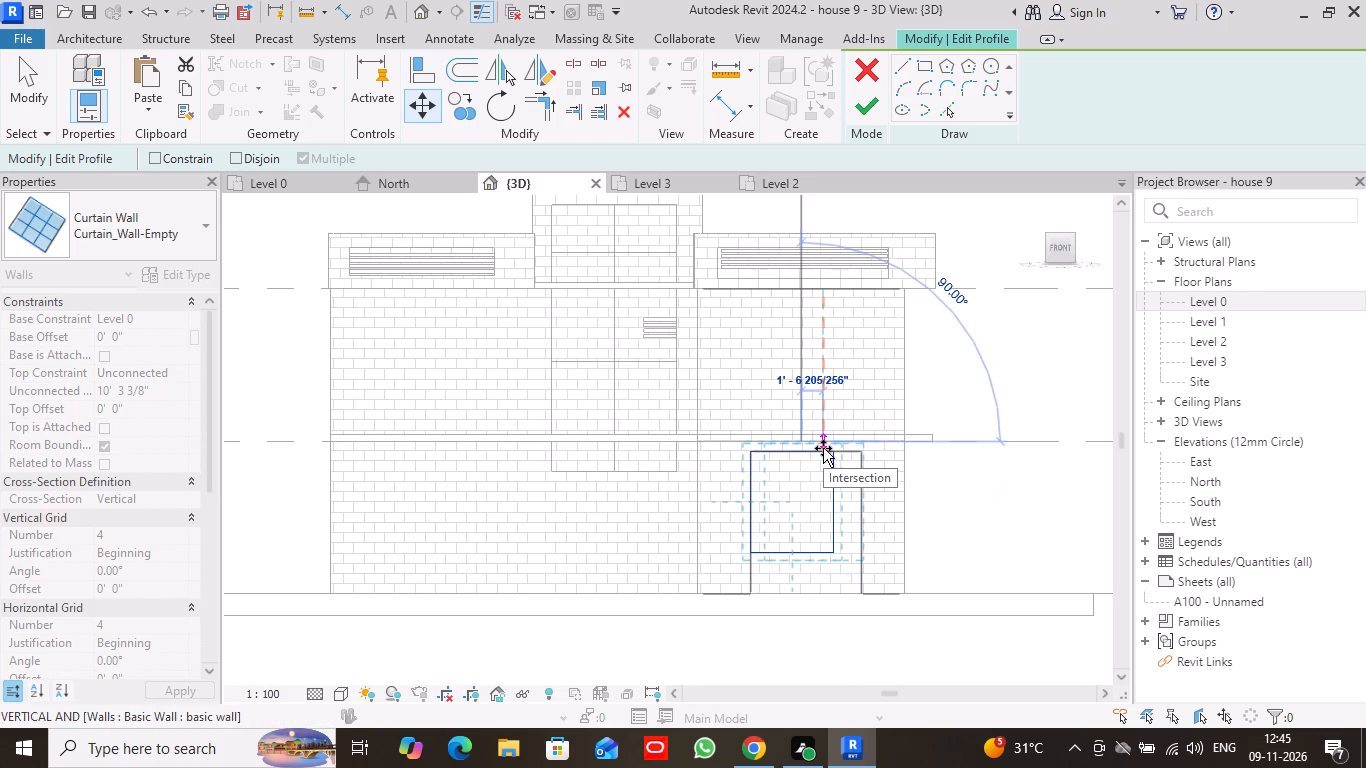
click(823, 448)
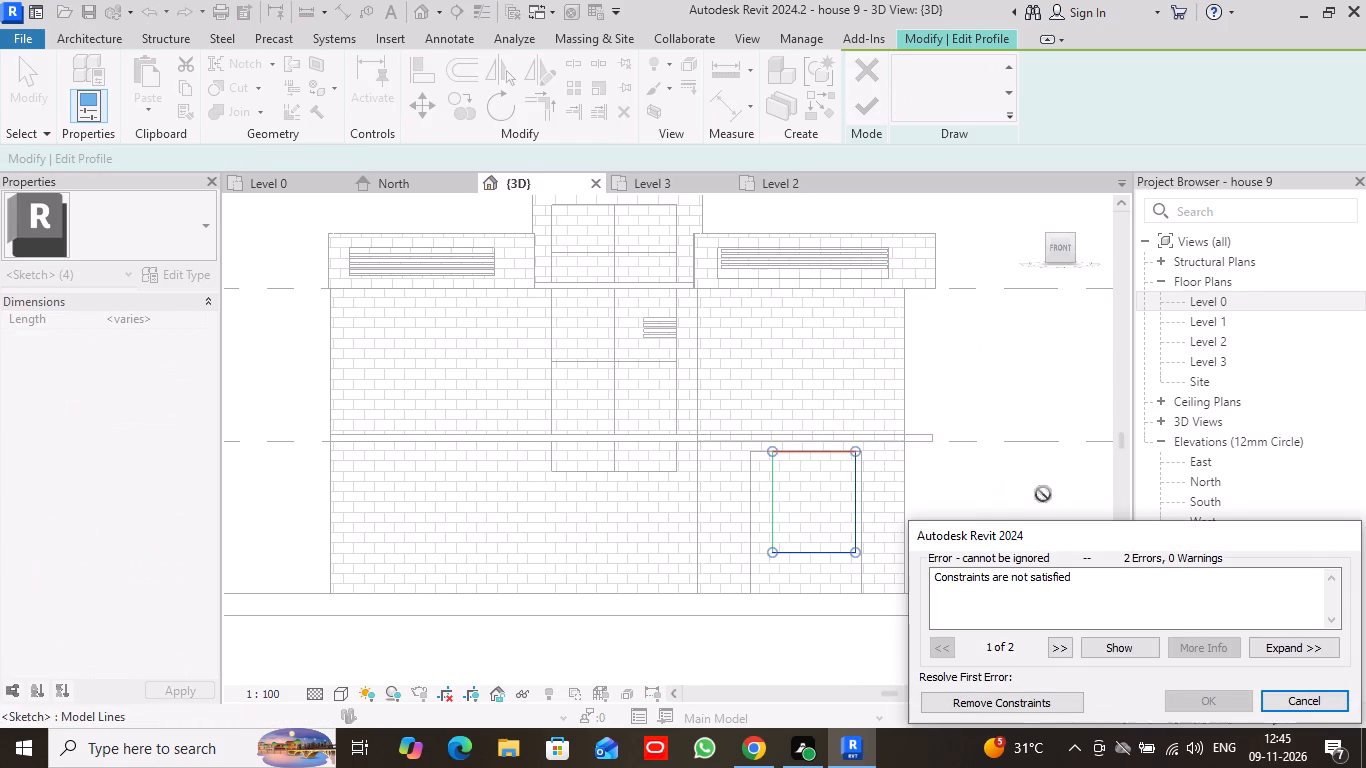
click(1007, 701)
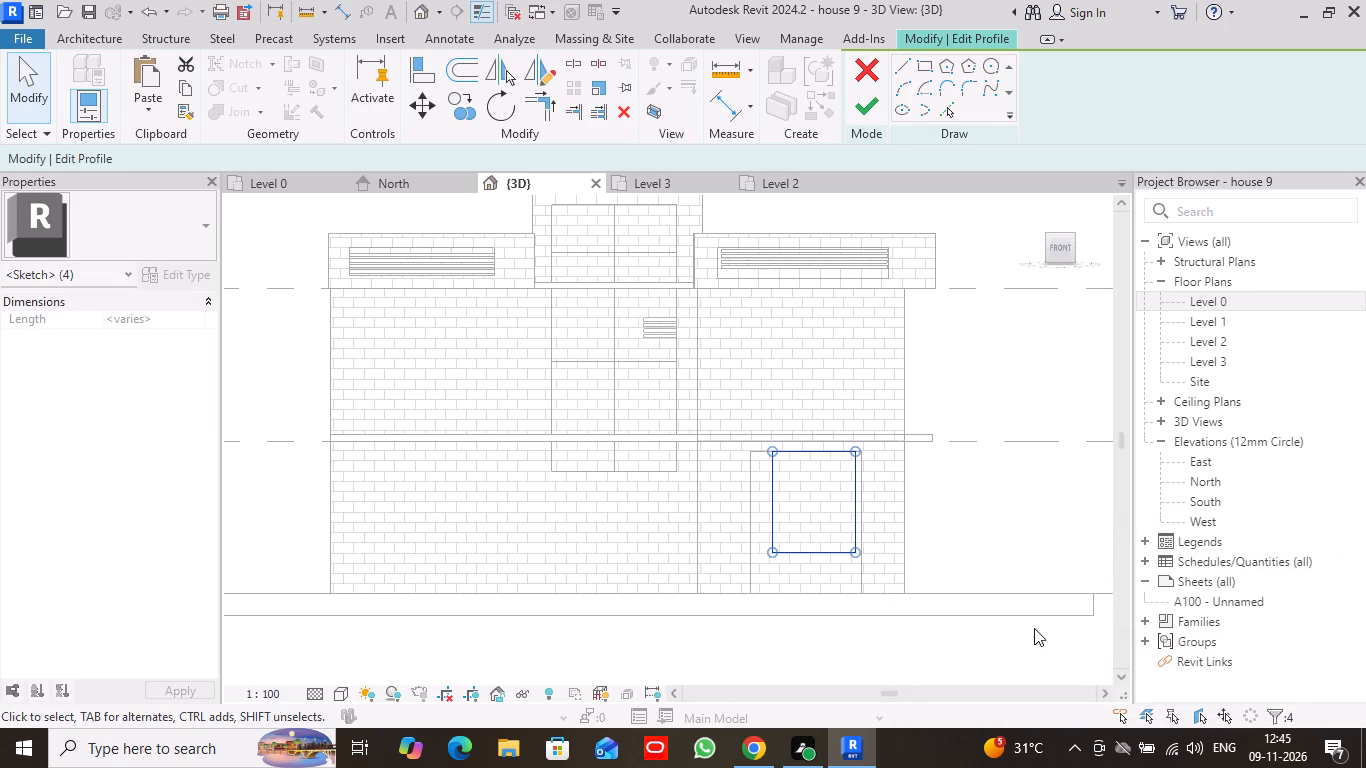
Nudge the profile rectangle back toward the room's inner side so it sits roughly centred on the projecting front wall.
key(Left)
key(Left)
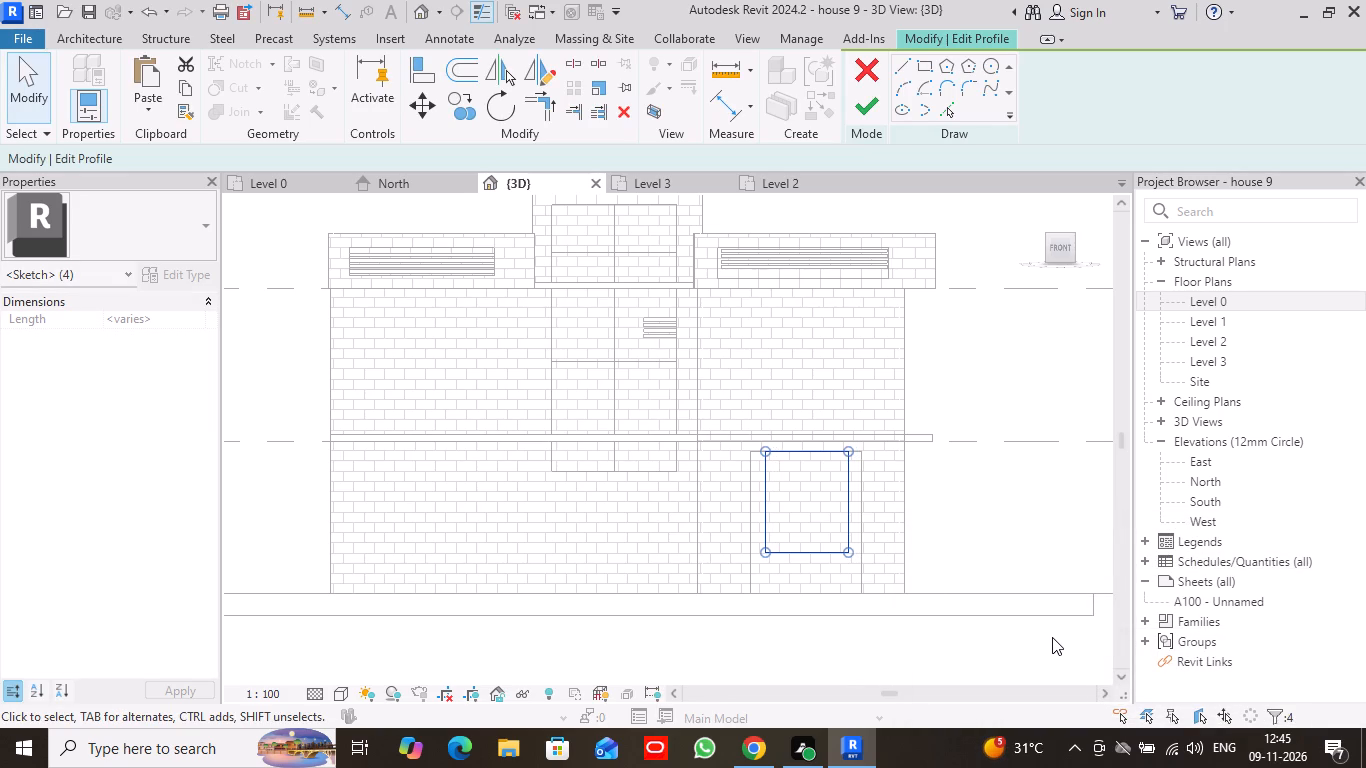
key(Left)
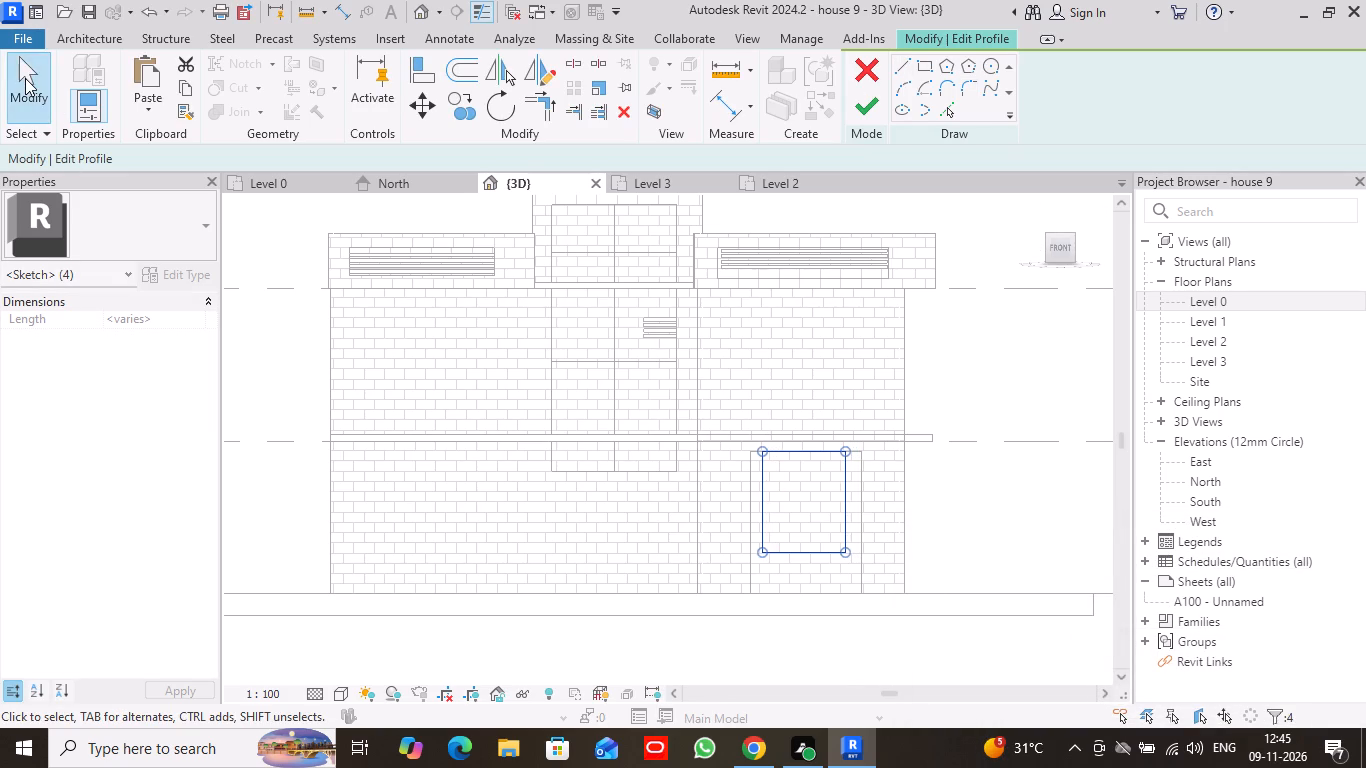
Finish editing the profile of the projecting room's curtain wall and clear the selection.
click(25, 78)
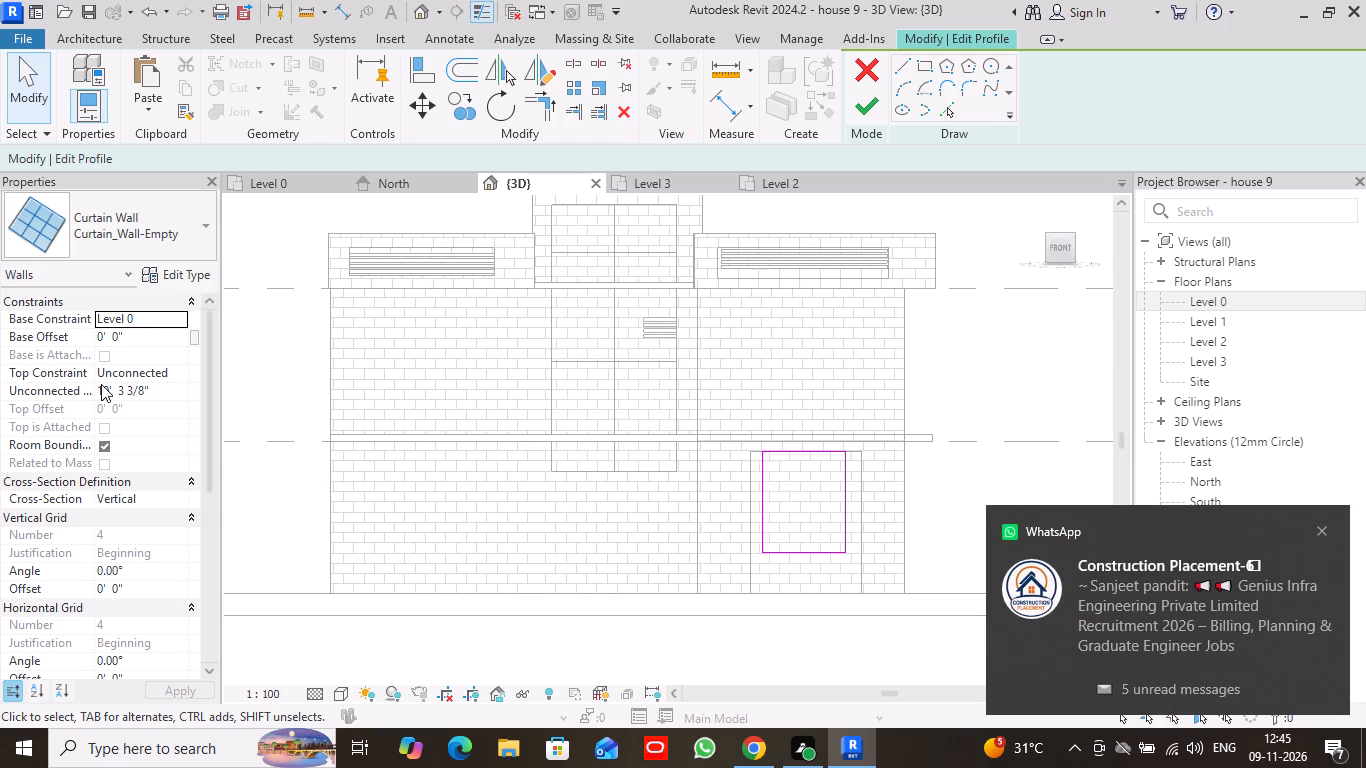
click(865, 104)
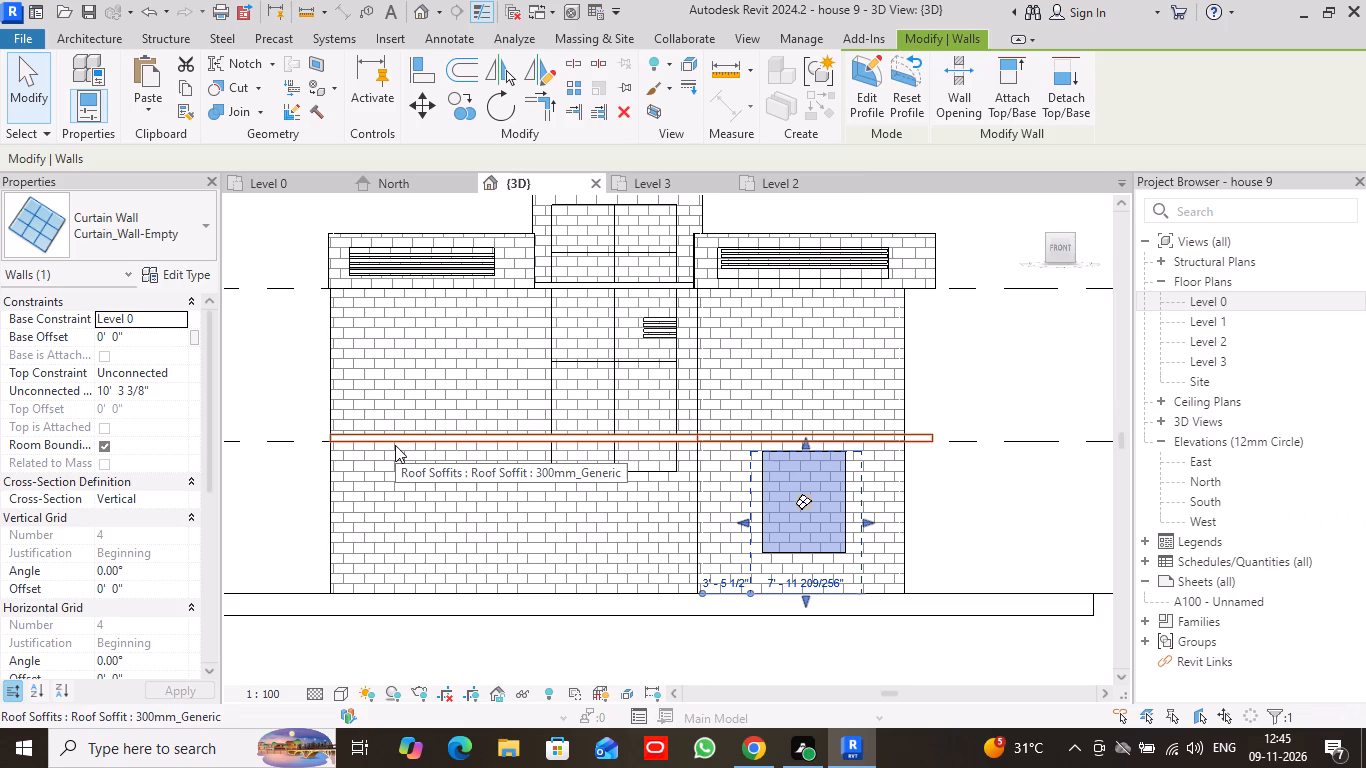
click(22, 78)
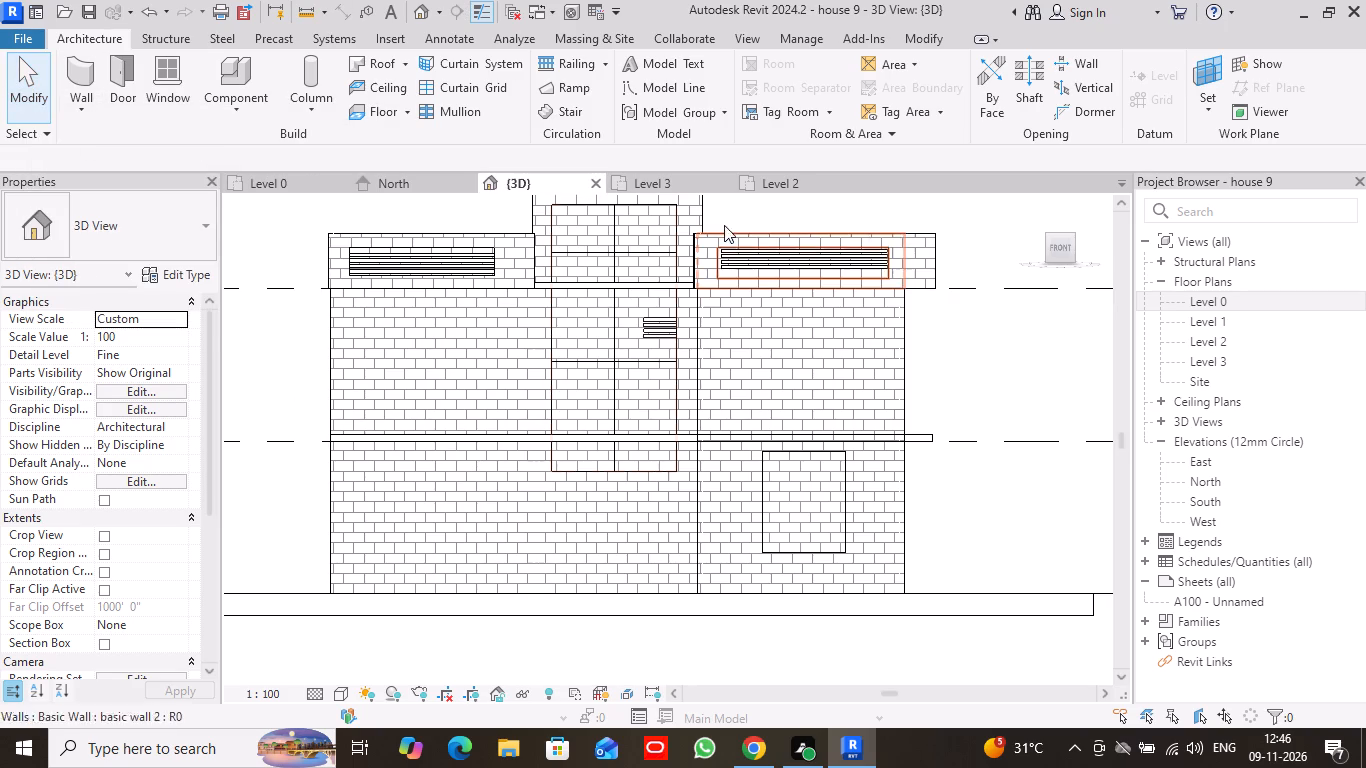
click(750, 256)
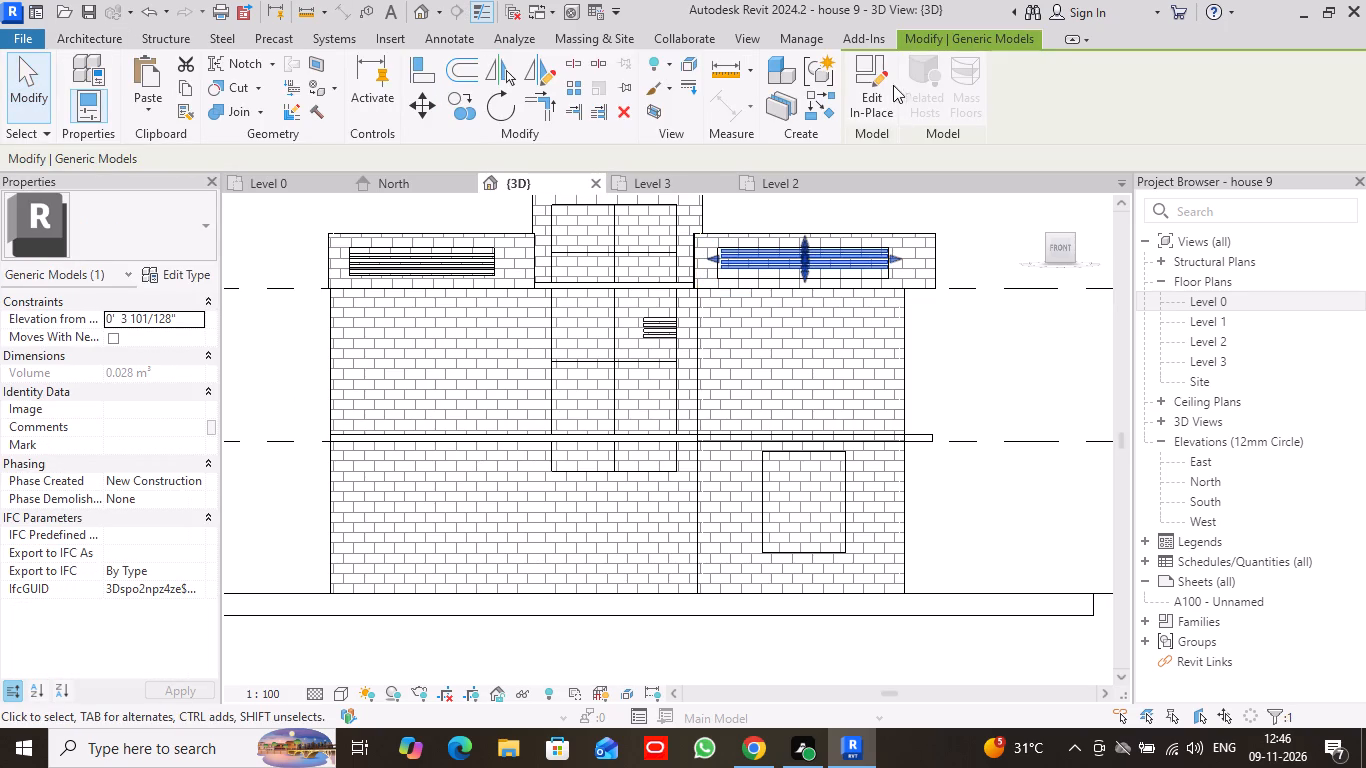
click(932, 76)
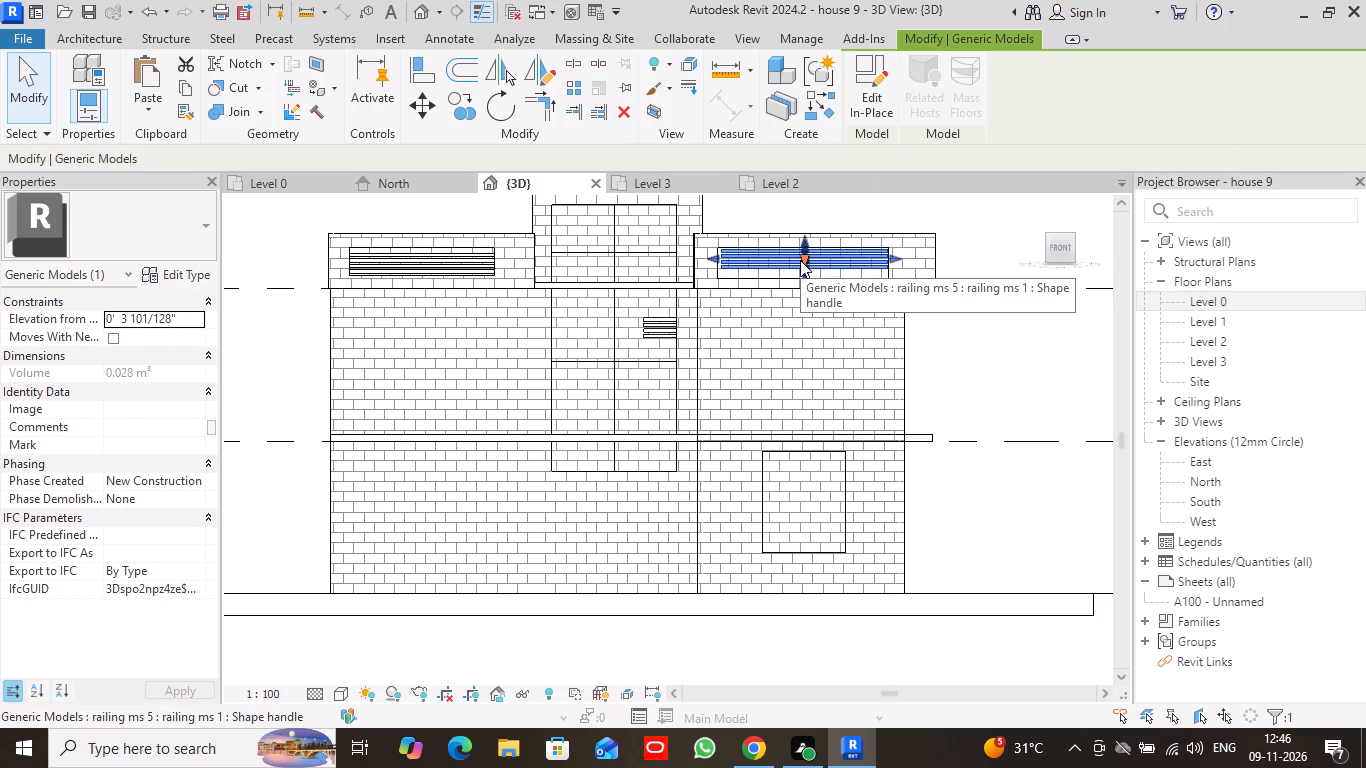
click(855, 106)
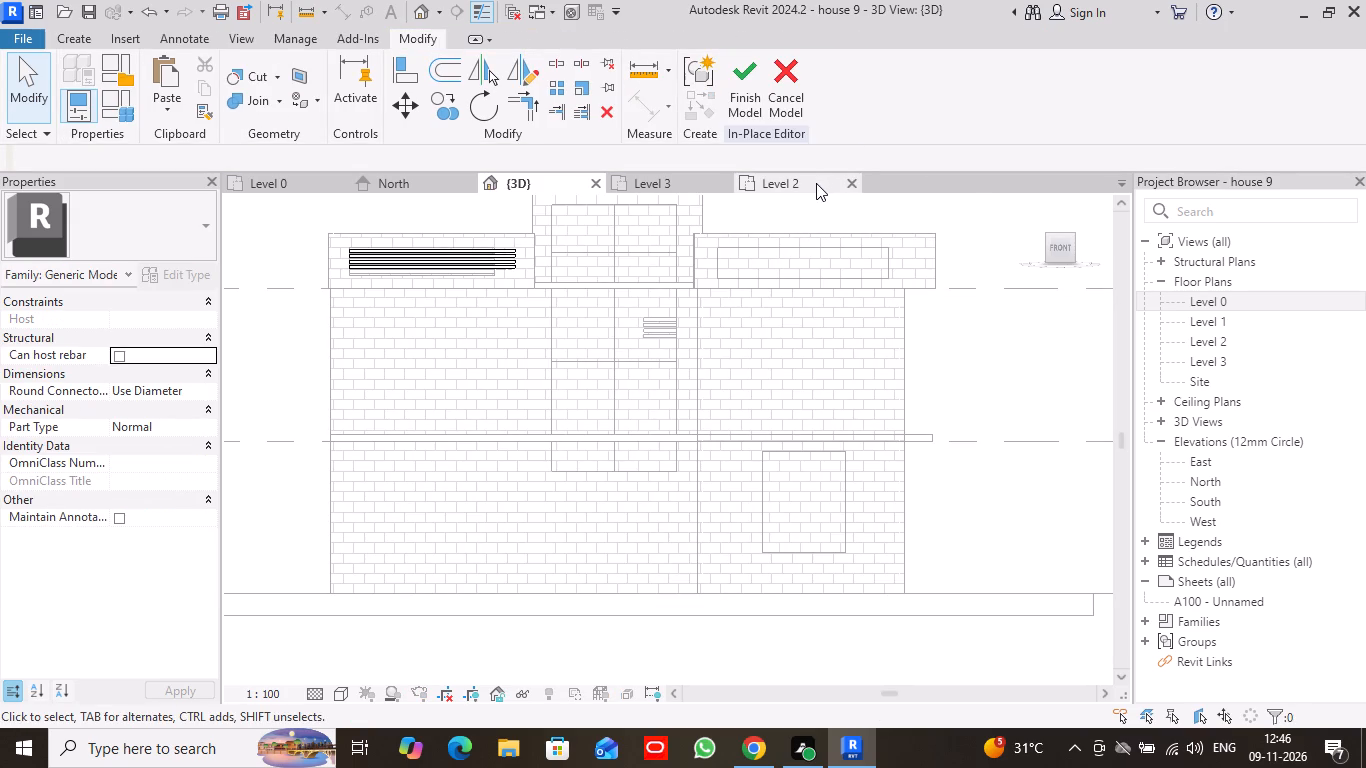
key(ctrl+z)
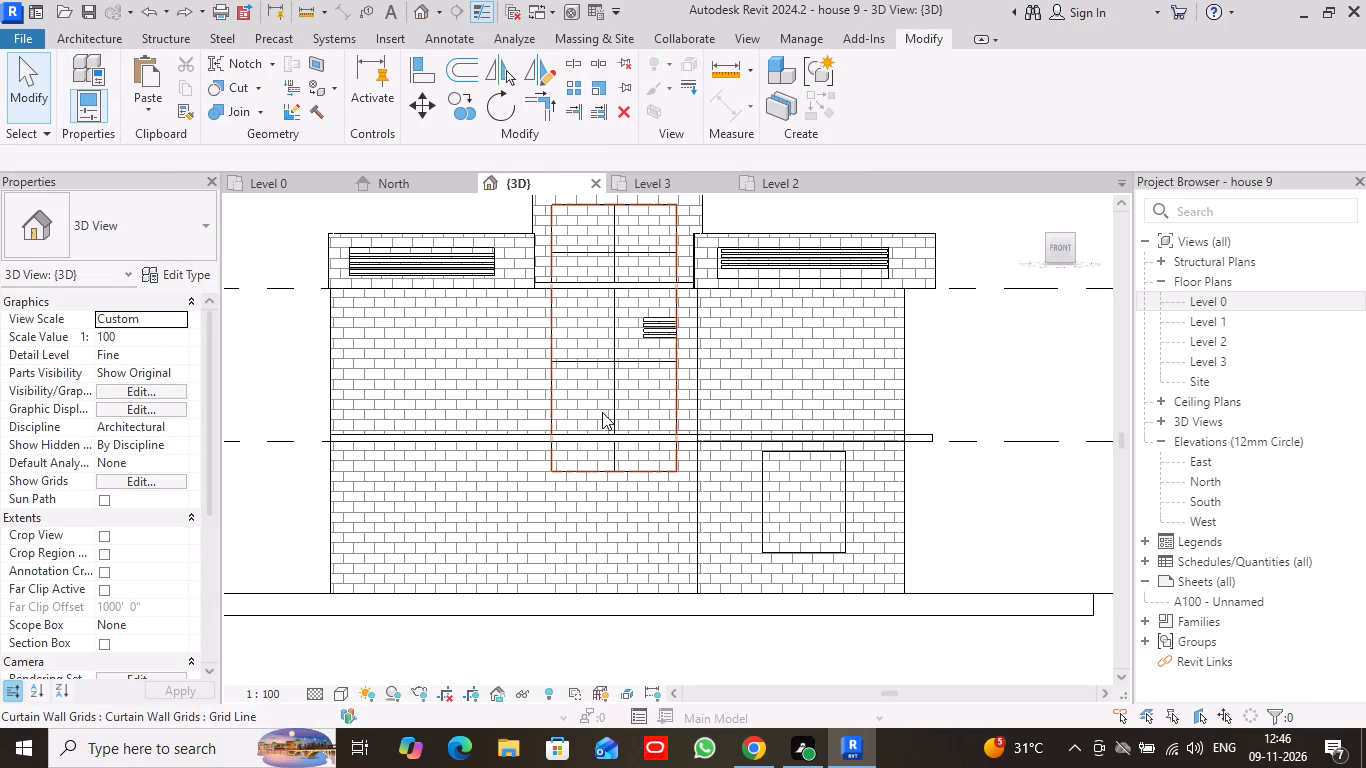
Frame all four edges of the projecting room's ground-floor curtain wall window with Rectangular Mullion 50x150mm.
scroll(777, 538, down, 1)
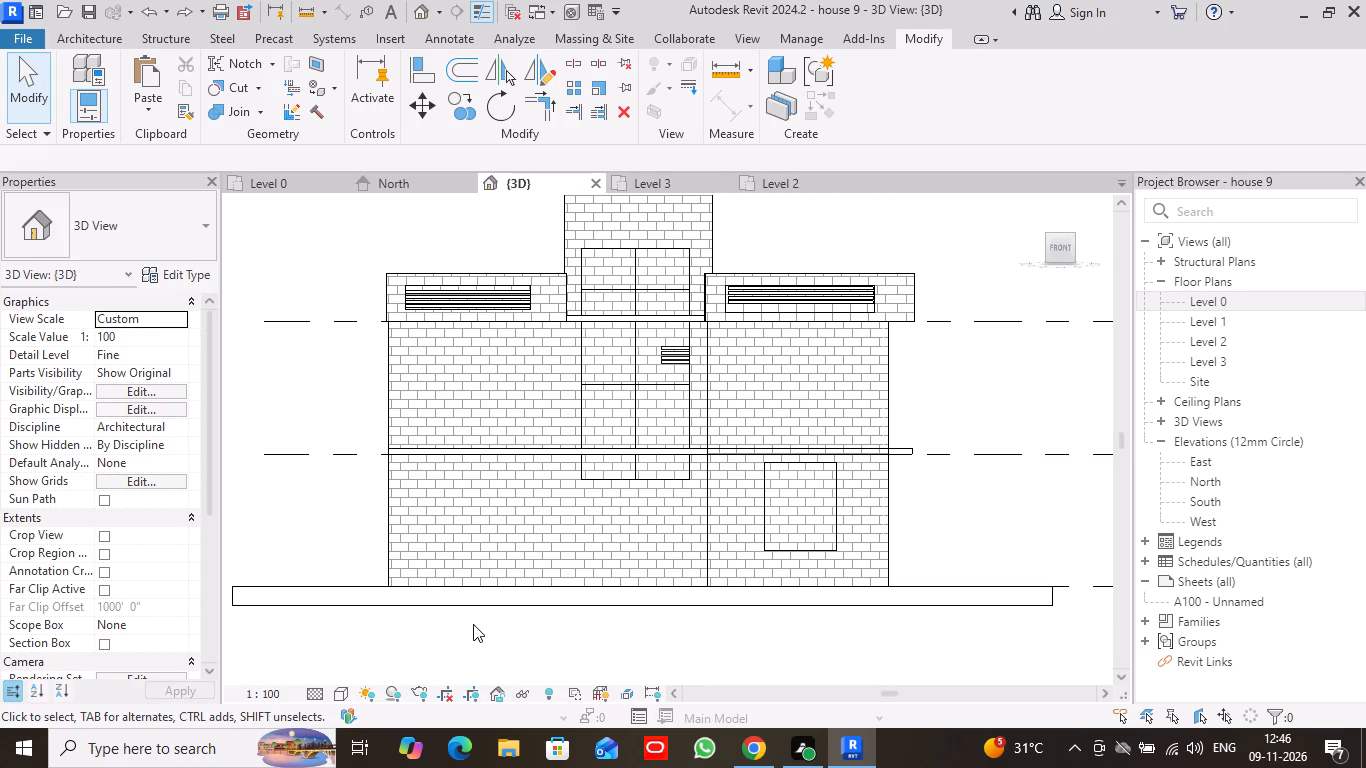
click(82, 34)
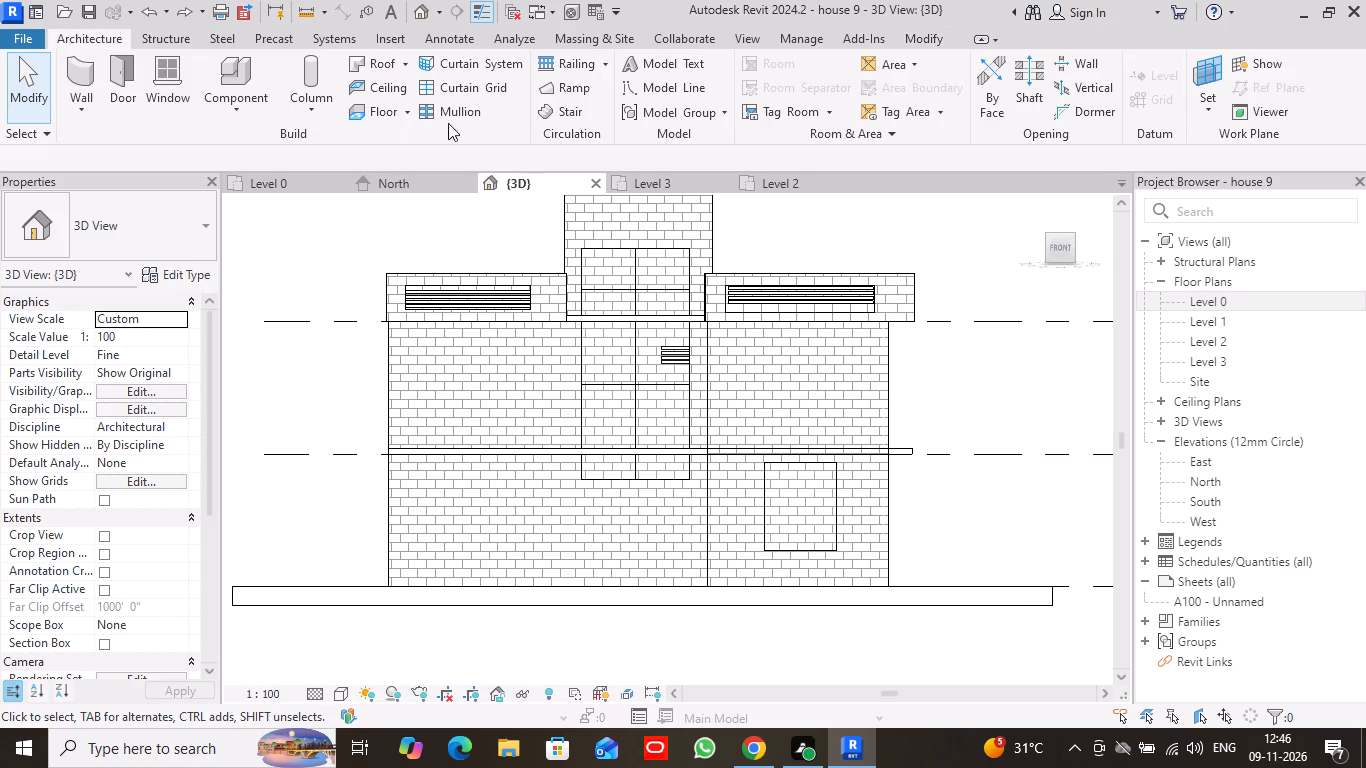
click(465, 115)
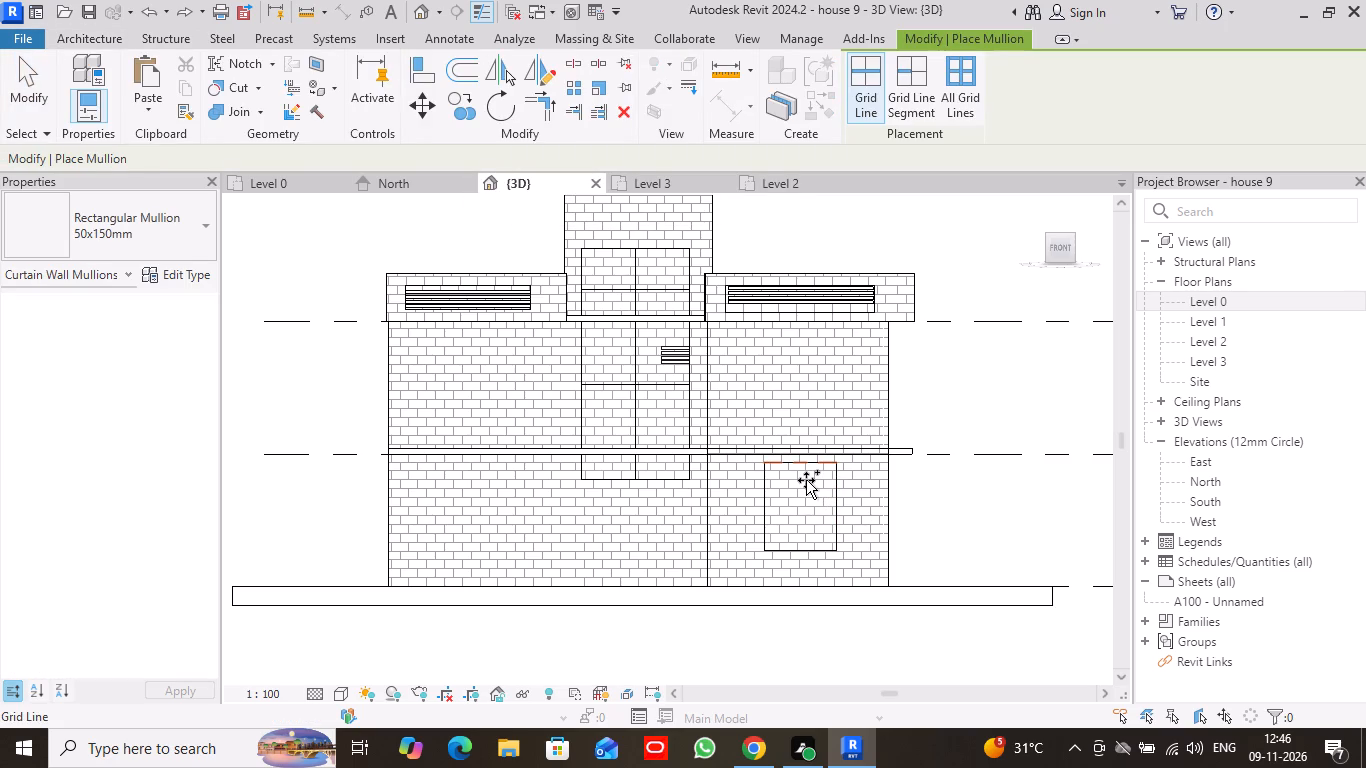
click(804, 478)
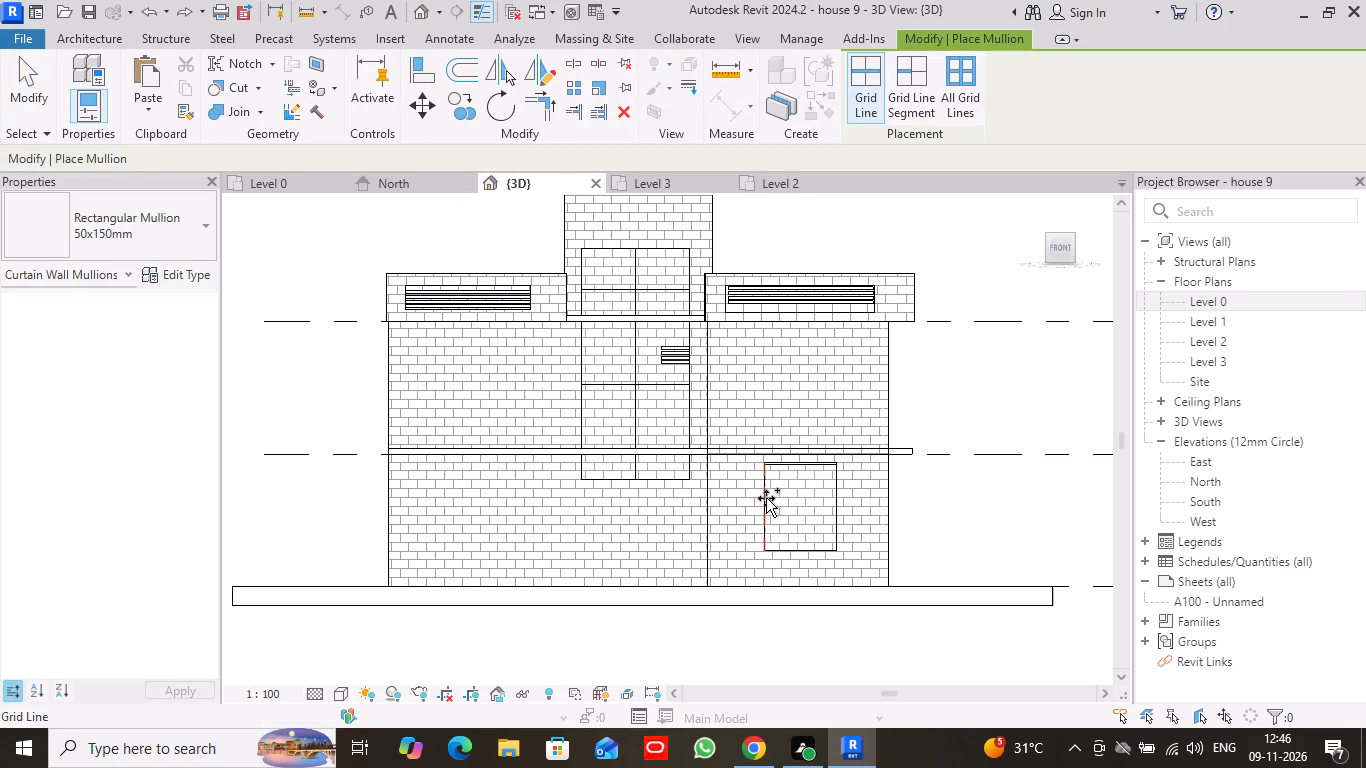
click(765, 499)
click(773, 500)
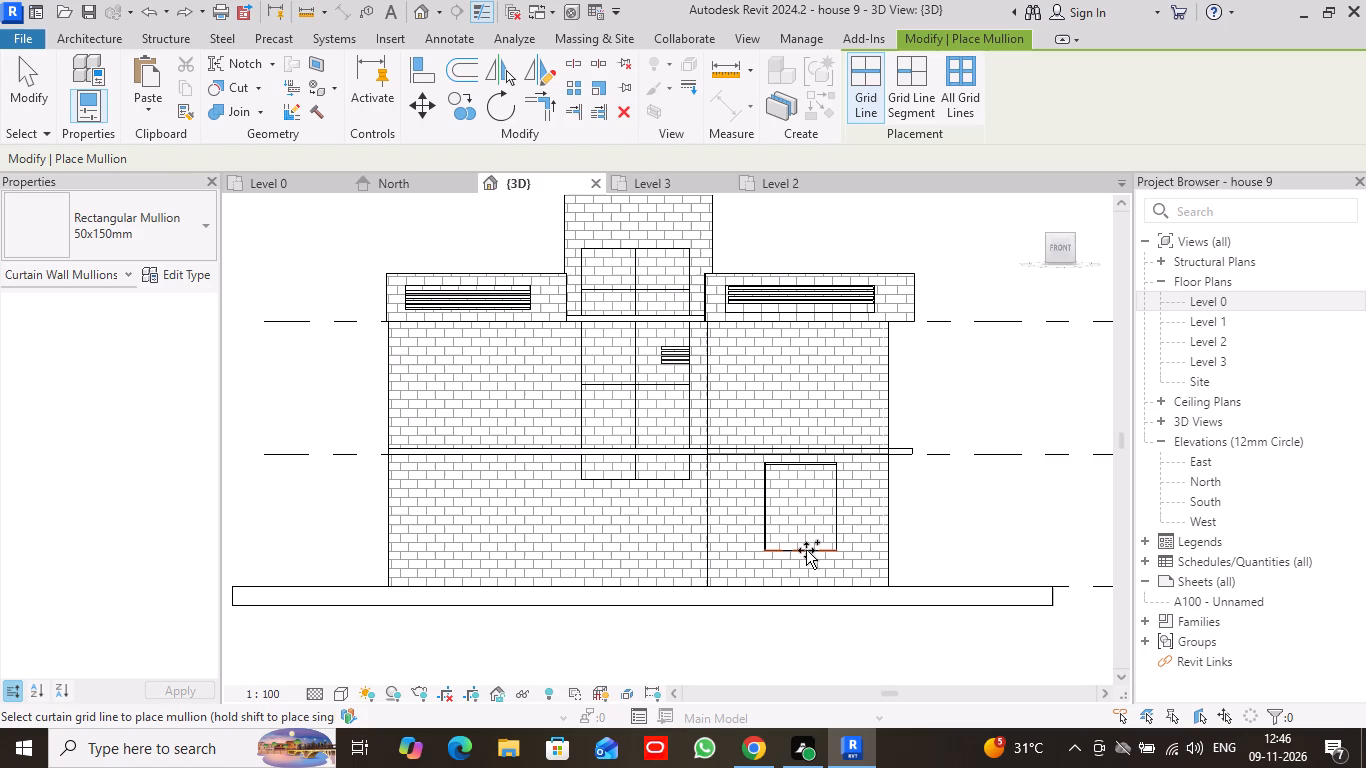
click(806, 550)
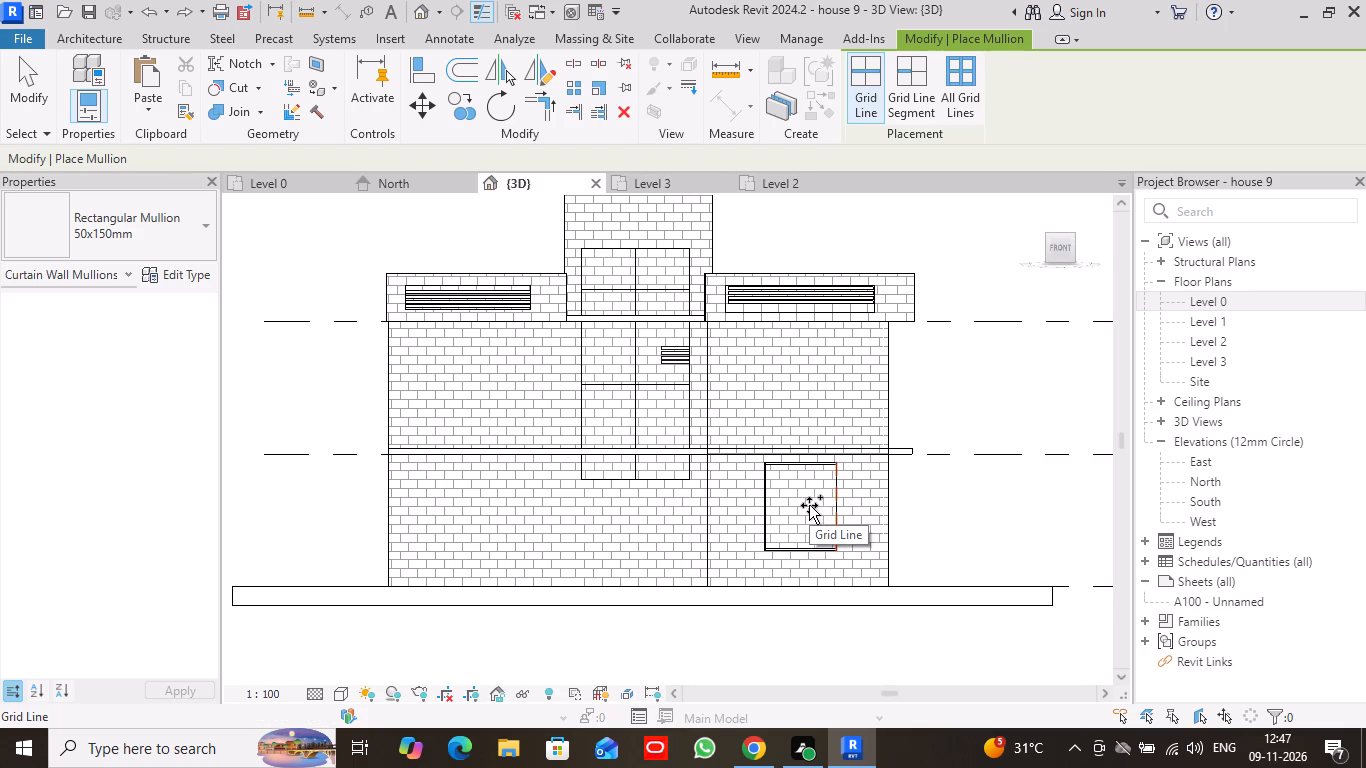
click(834, 495)
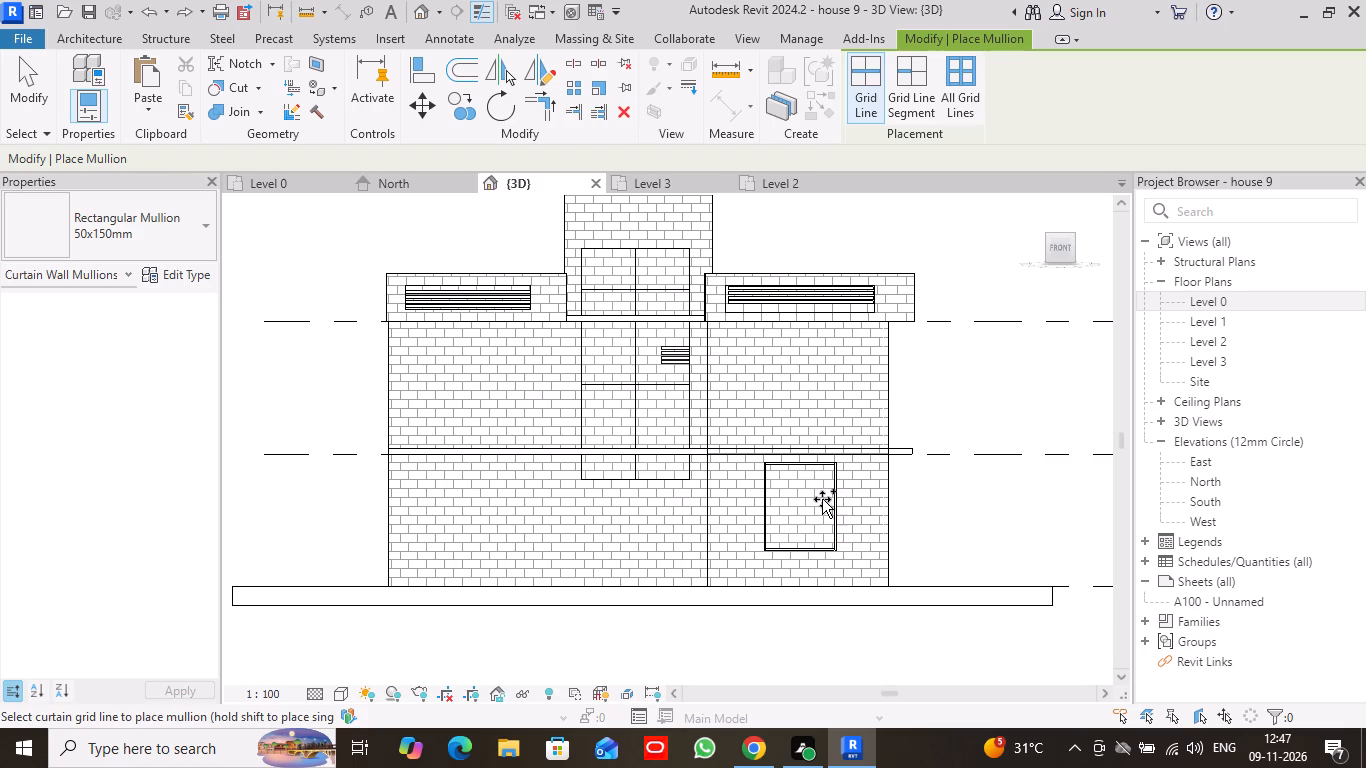
click(822, 499)
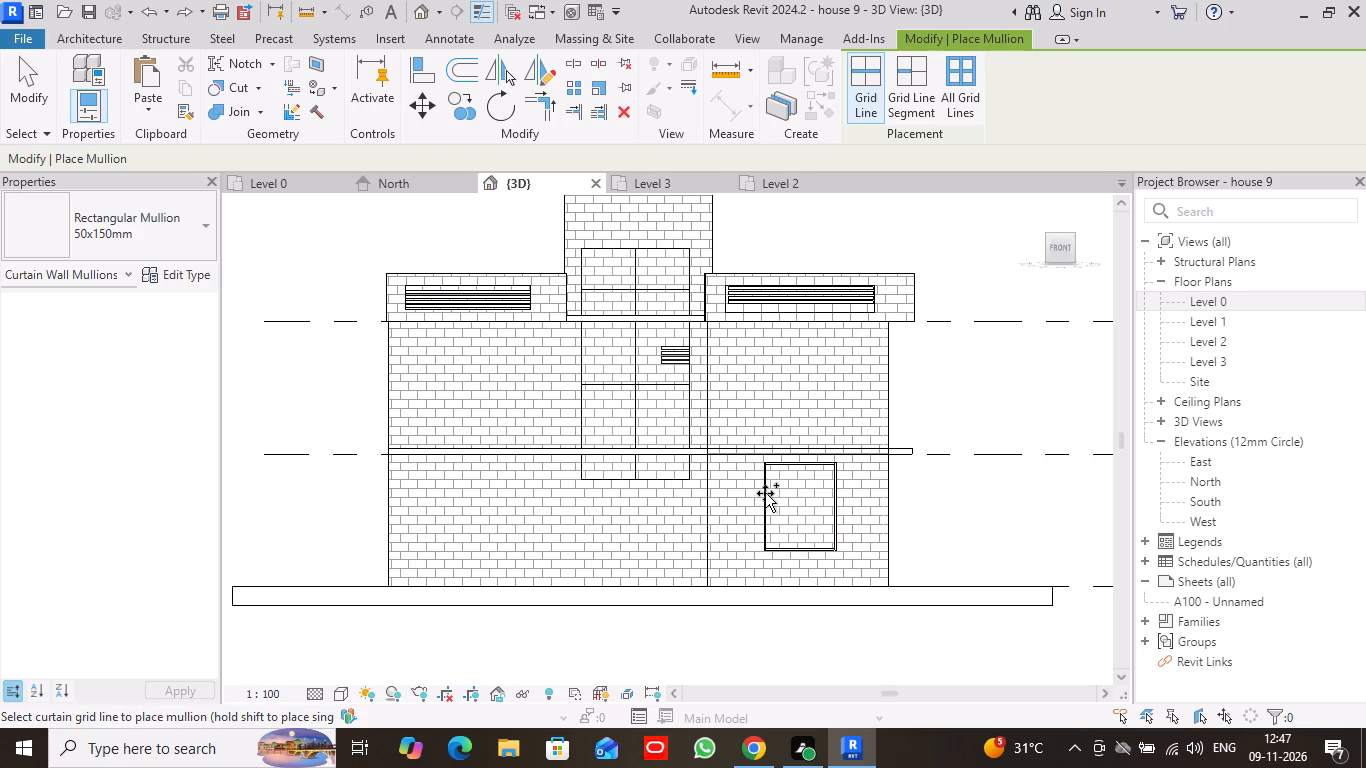
click(762, 496)
click(769, 505)
scroll(769, 505, up, 6)
scroll(769, 505, down, 1)
scroll(769, 505, up, 2)
scroll(769, 505, down, 2)
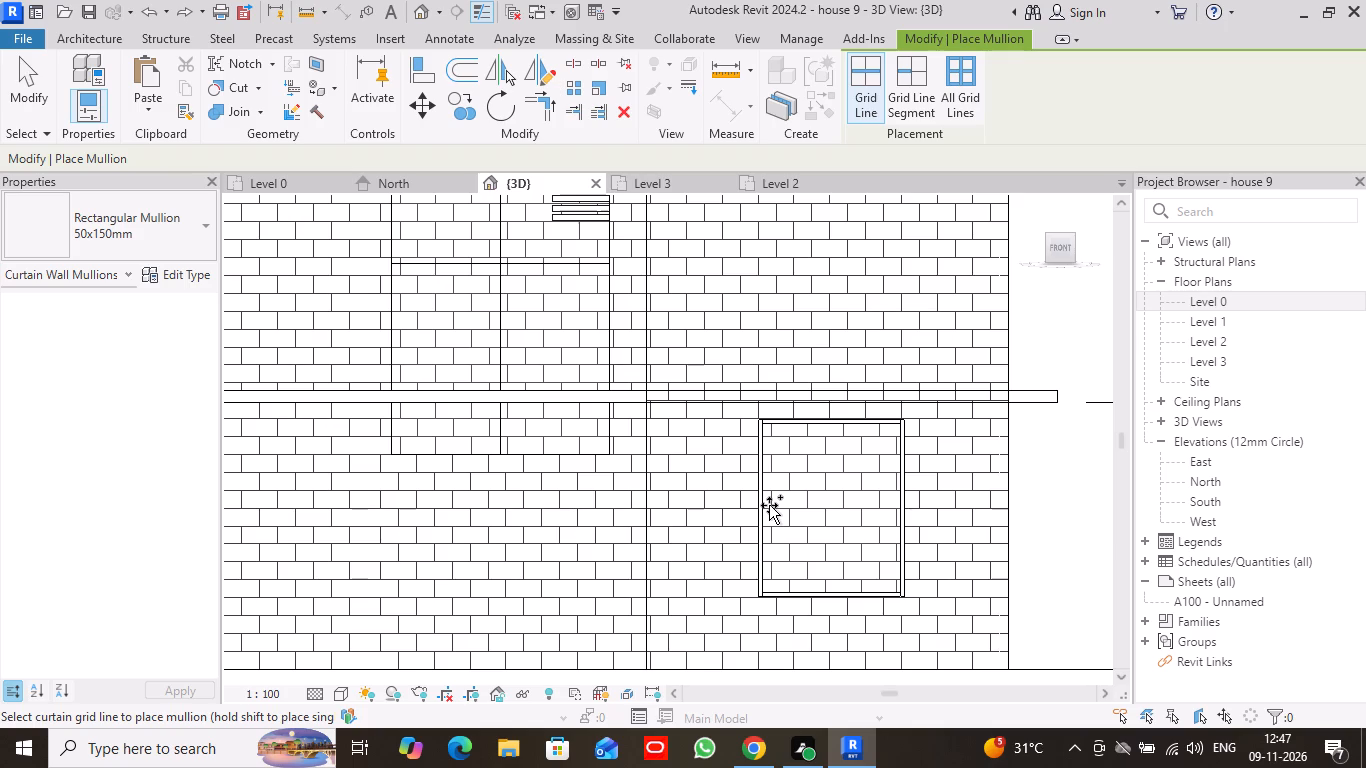
click(16, 67)
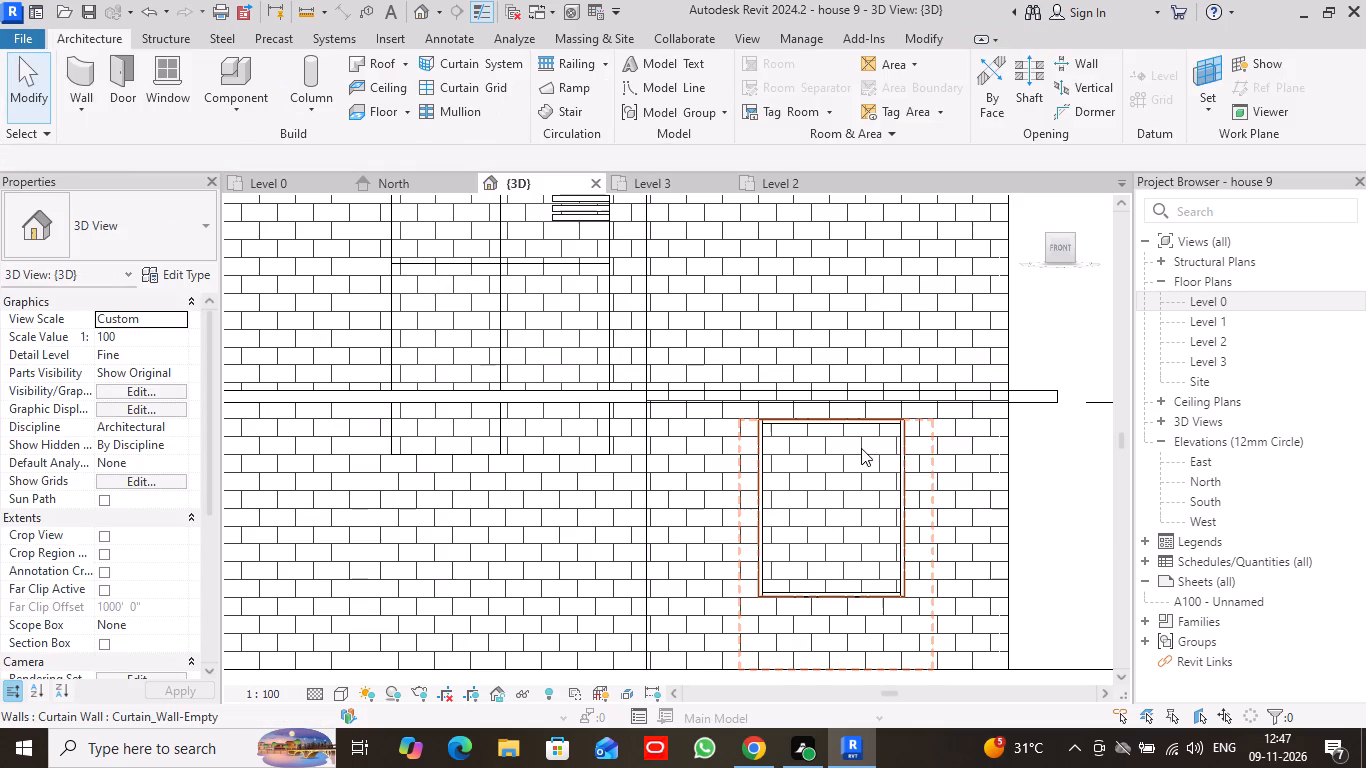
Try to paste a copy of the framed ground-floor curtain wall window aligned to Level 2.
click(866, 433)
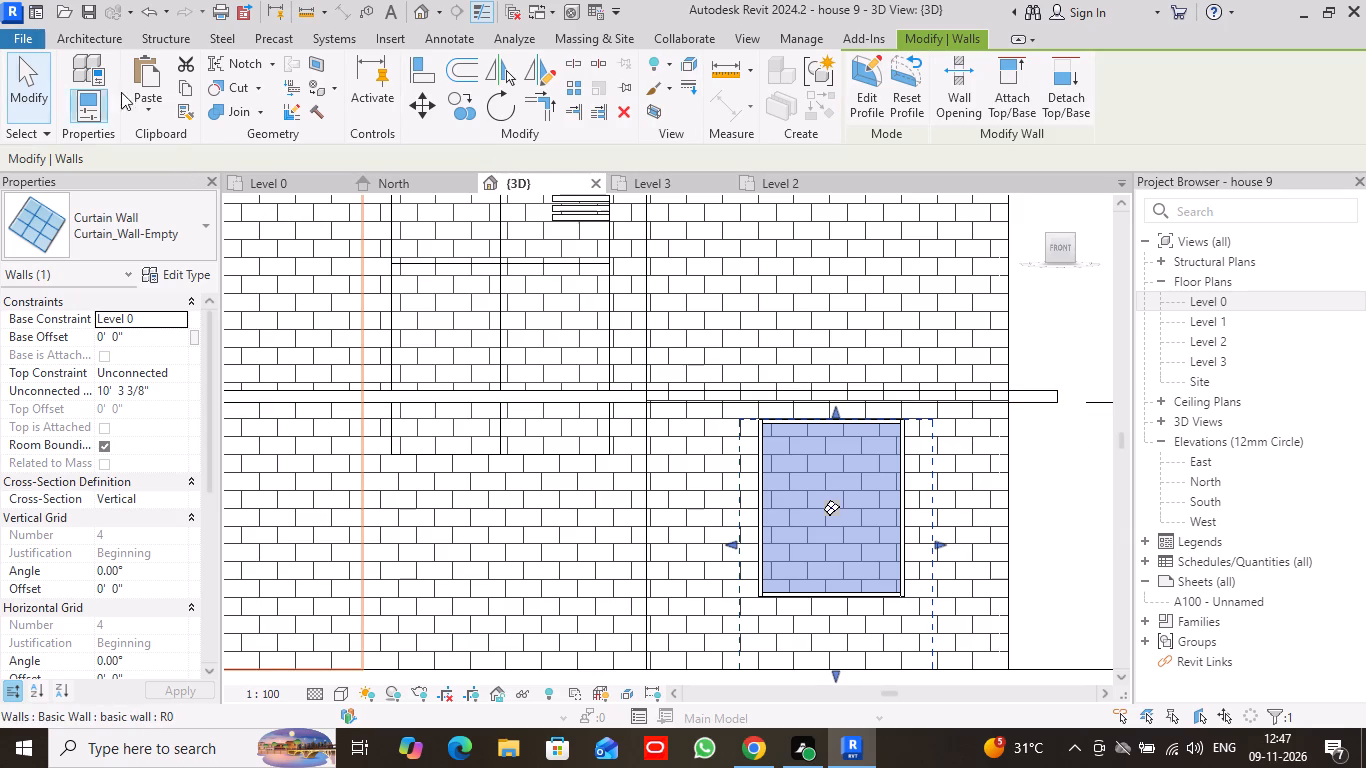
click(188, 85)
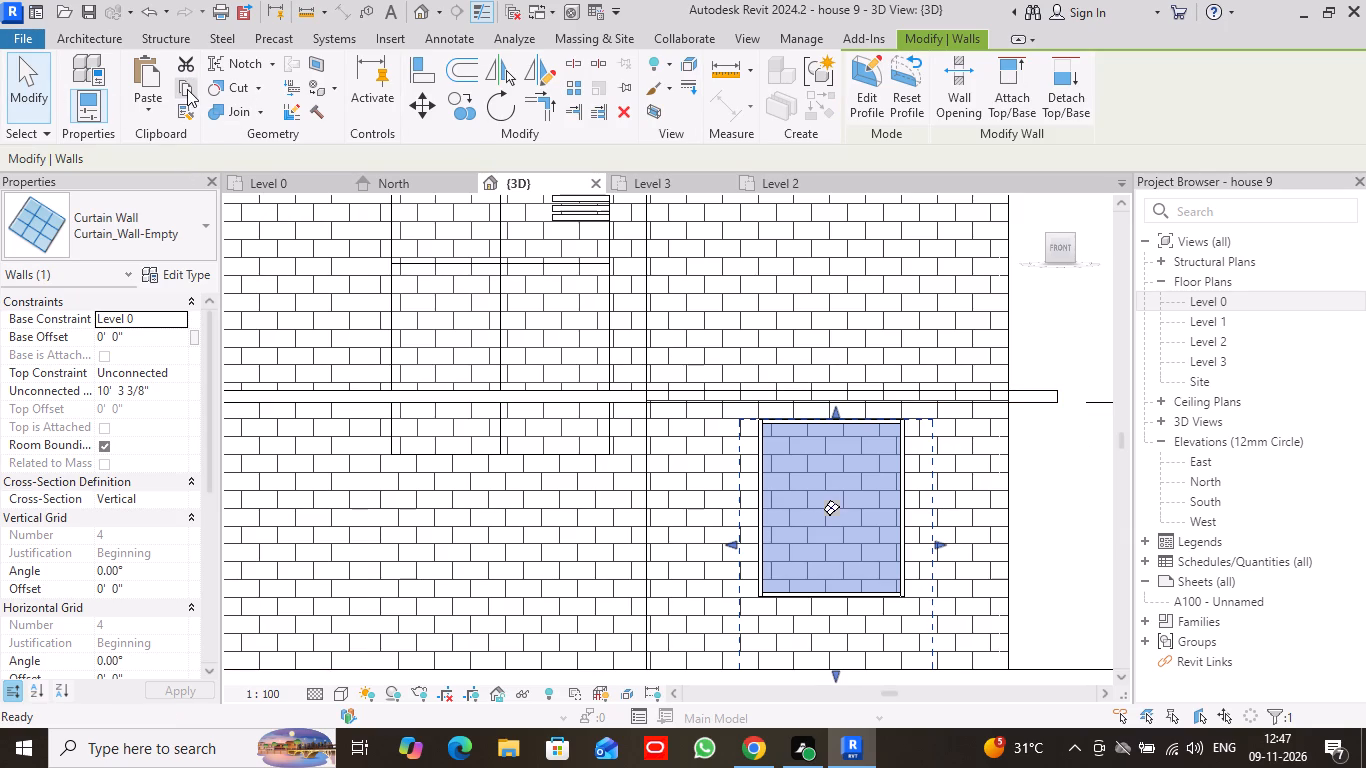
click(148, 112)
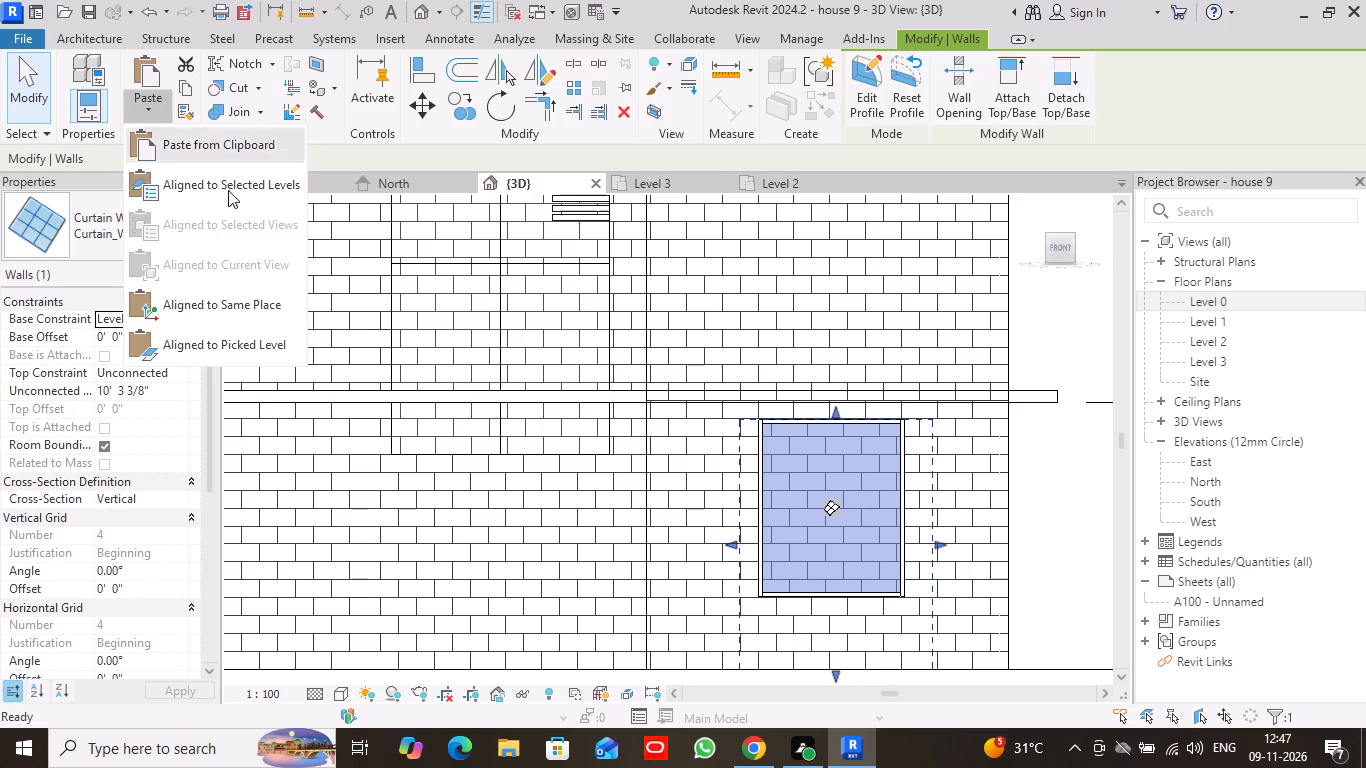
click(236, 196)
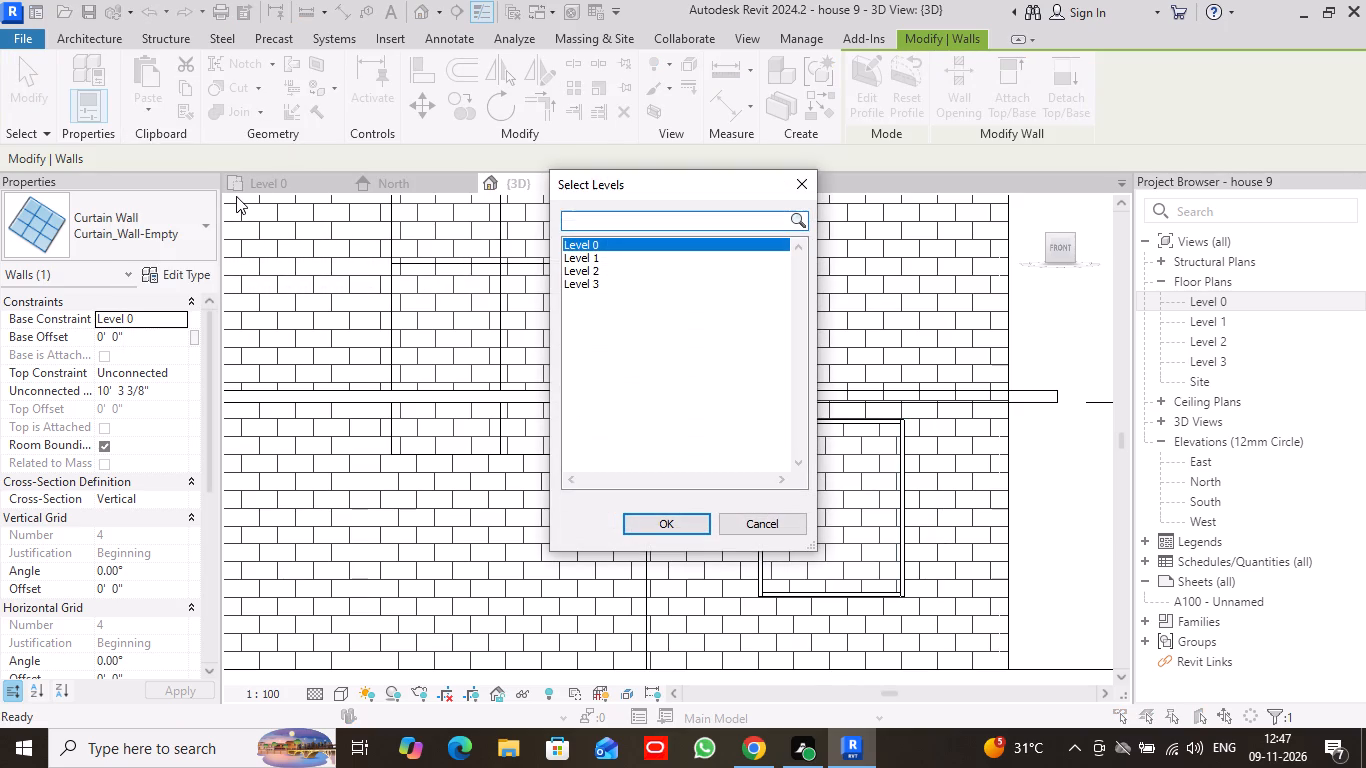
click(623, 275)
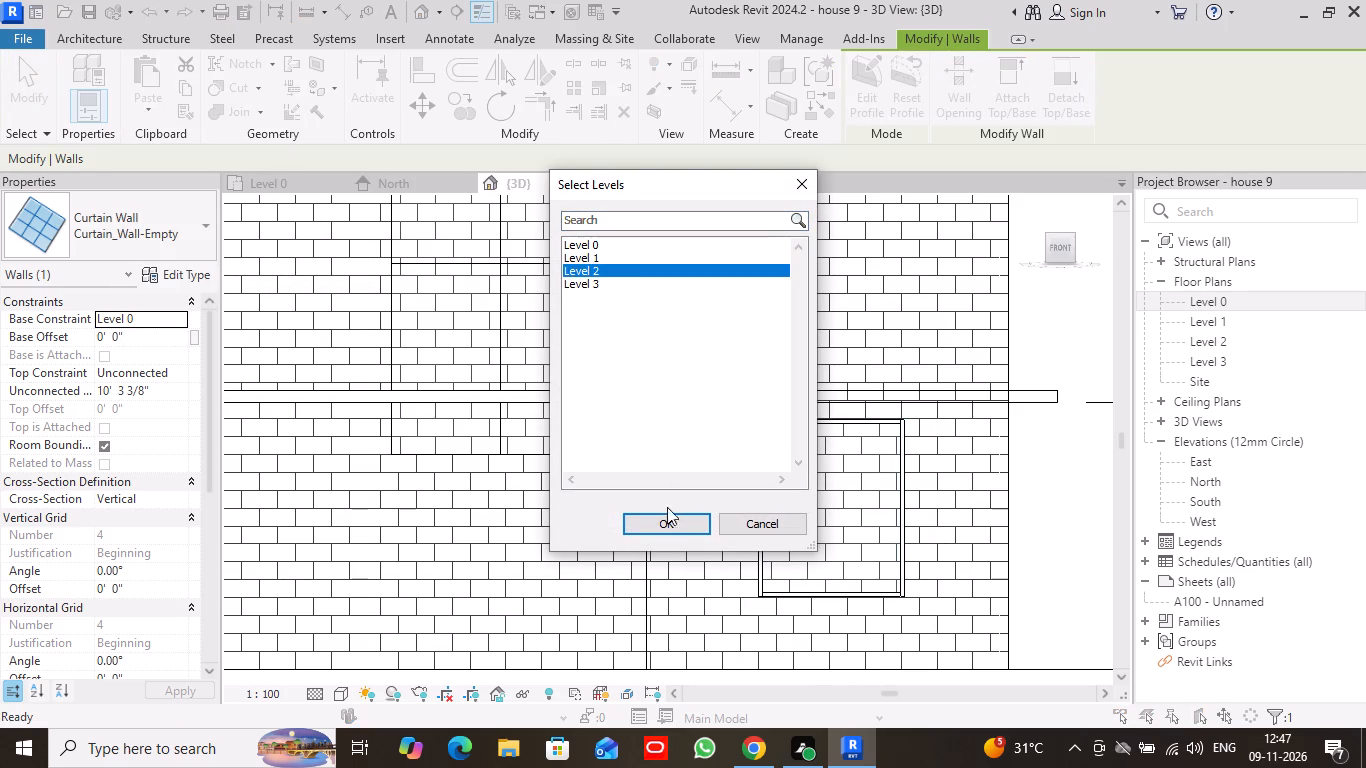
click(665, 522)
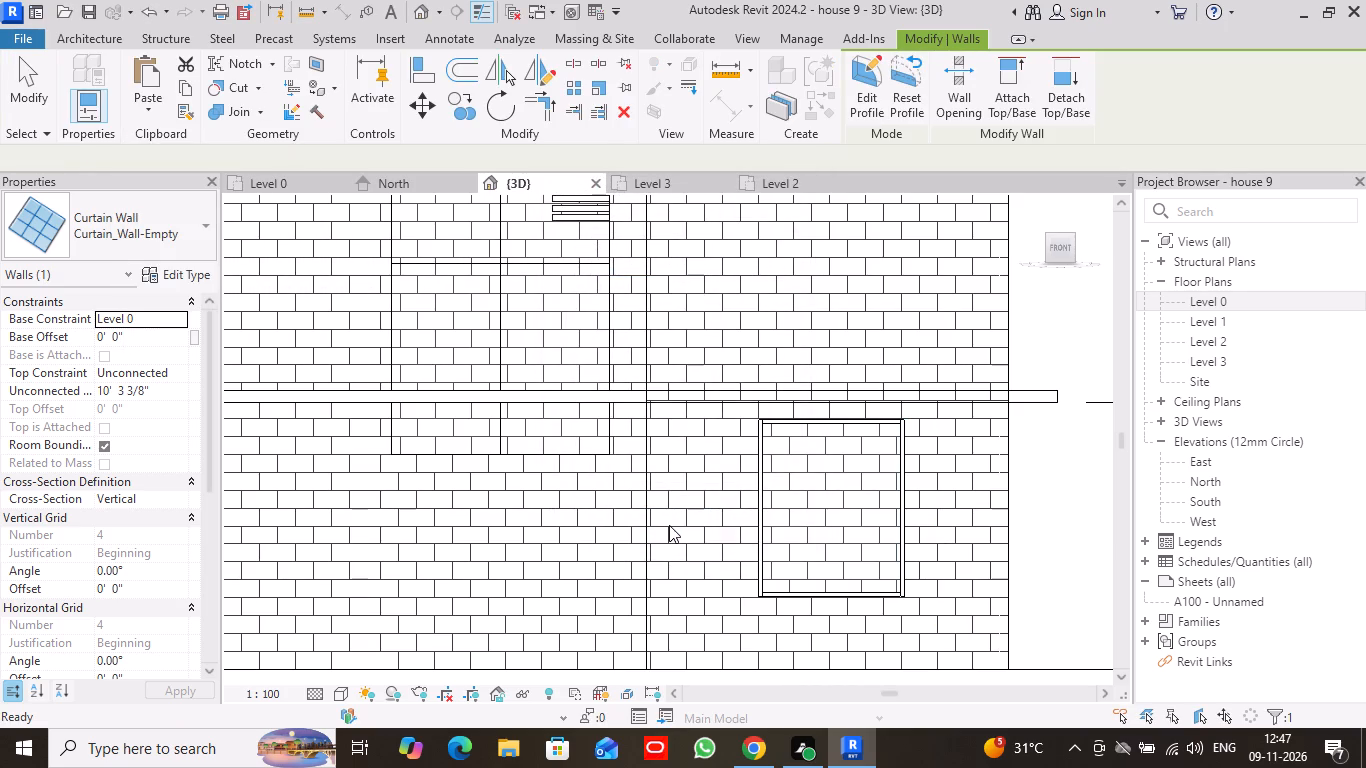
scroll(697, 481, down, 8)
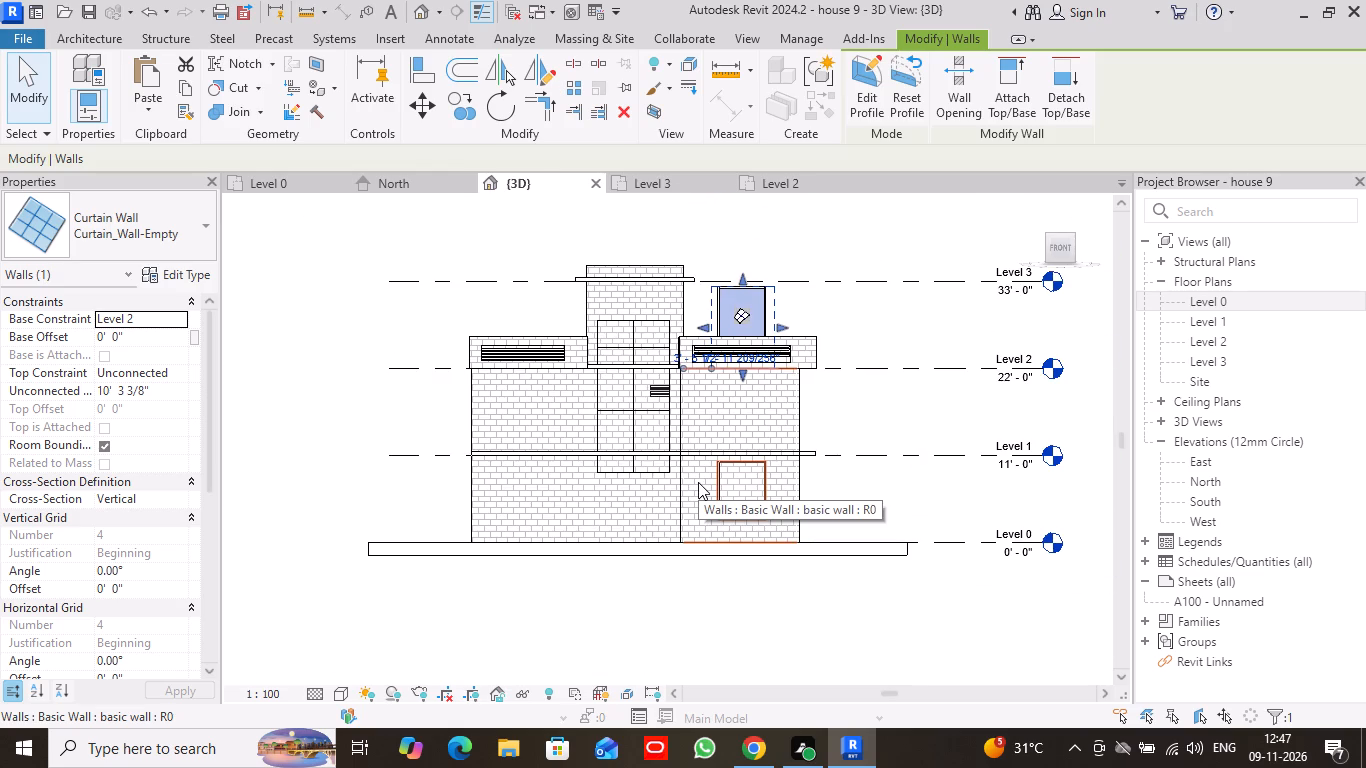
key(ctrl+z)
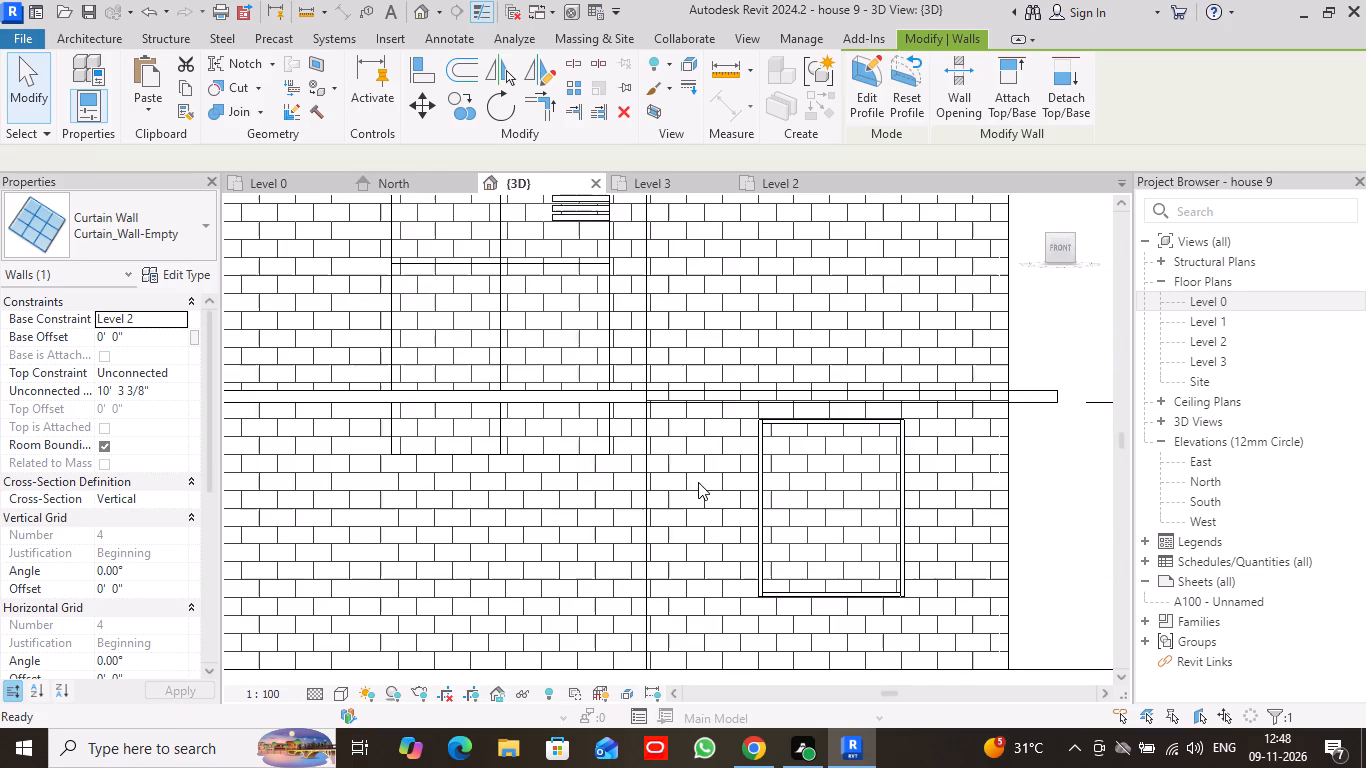
Copy the framed ground-floor curtain wall window and paste it aligned to Level 1.
scroll(684, 430, down, 7)
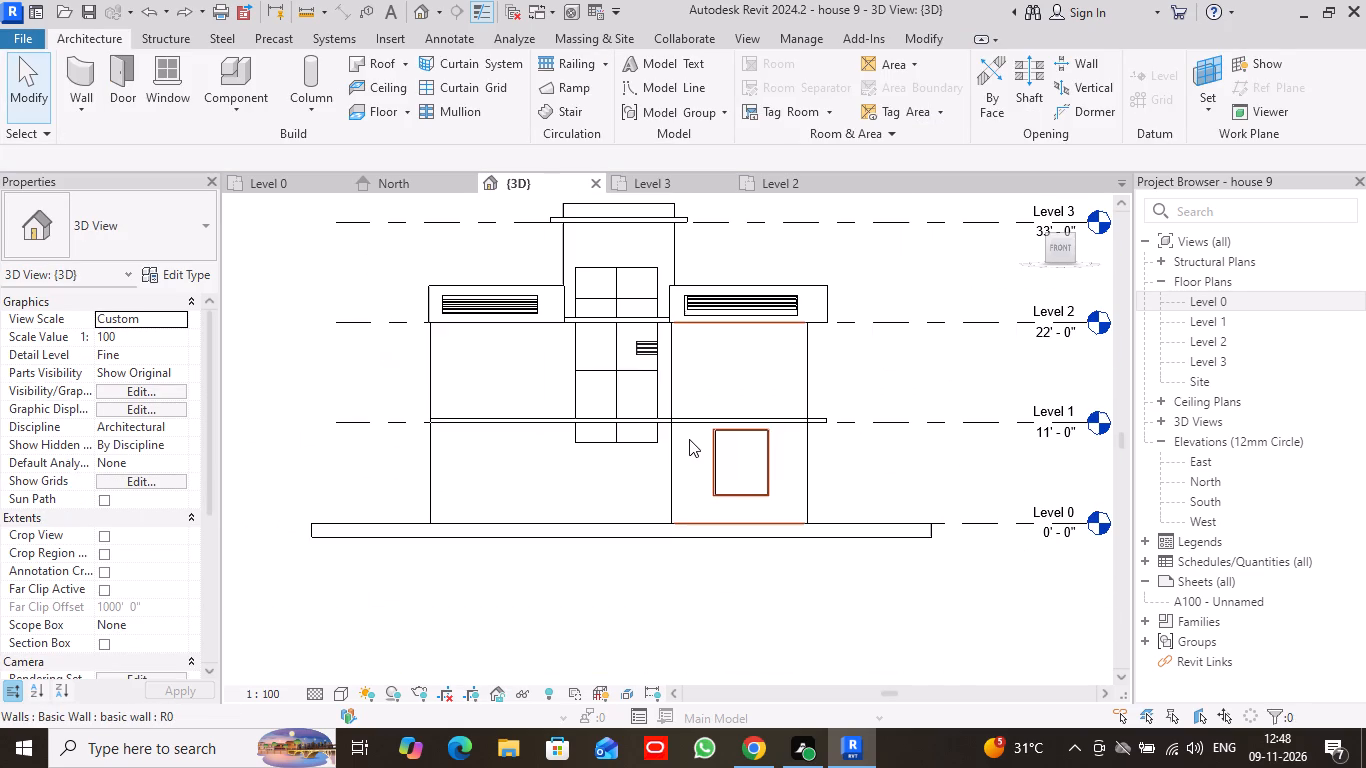
click(728, 435)
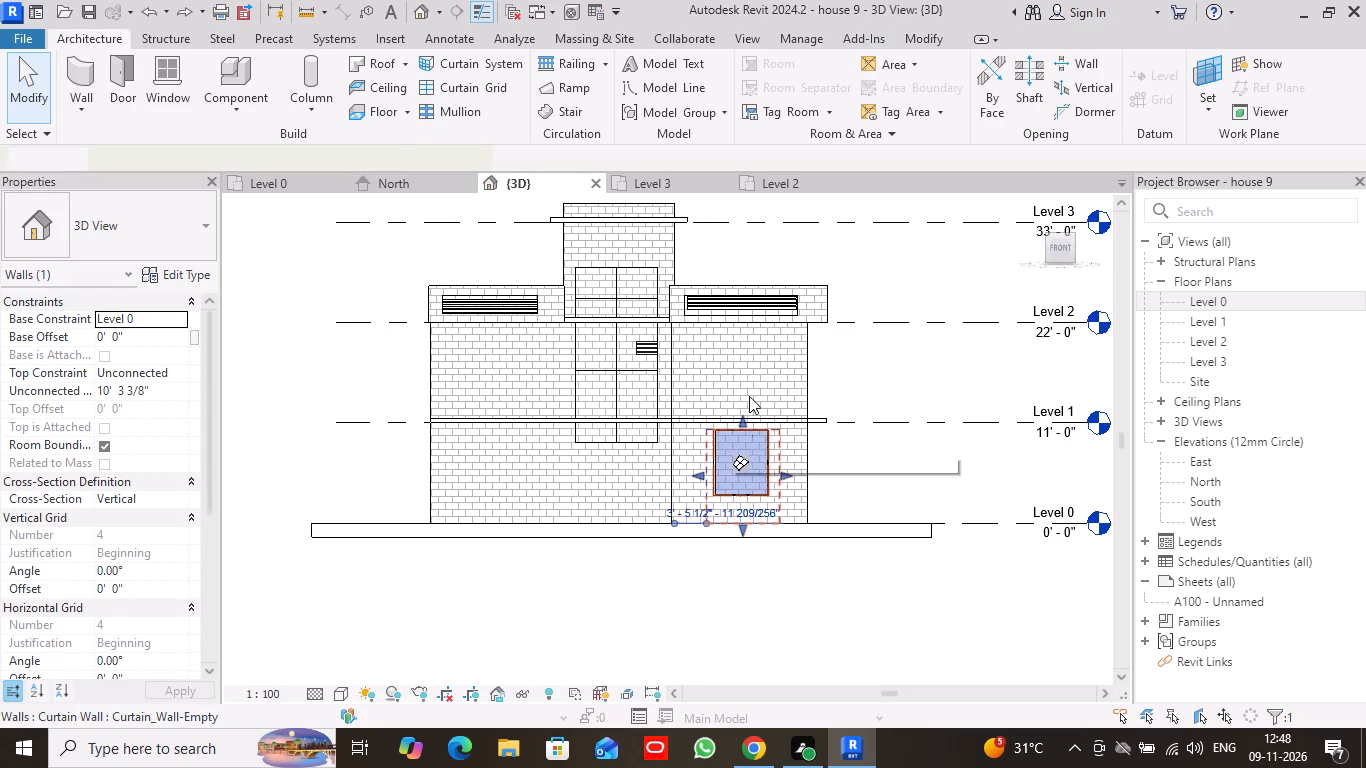
click(193, 91)
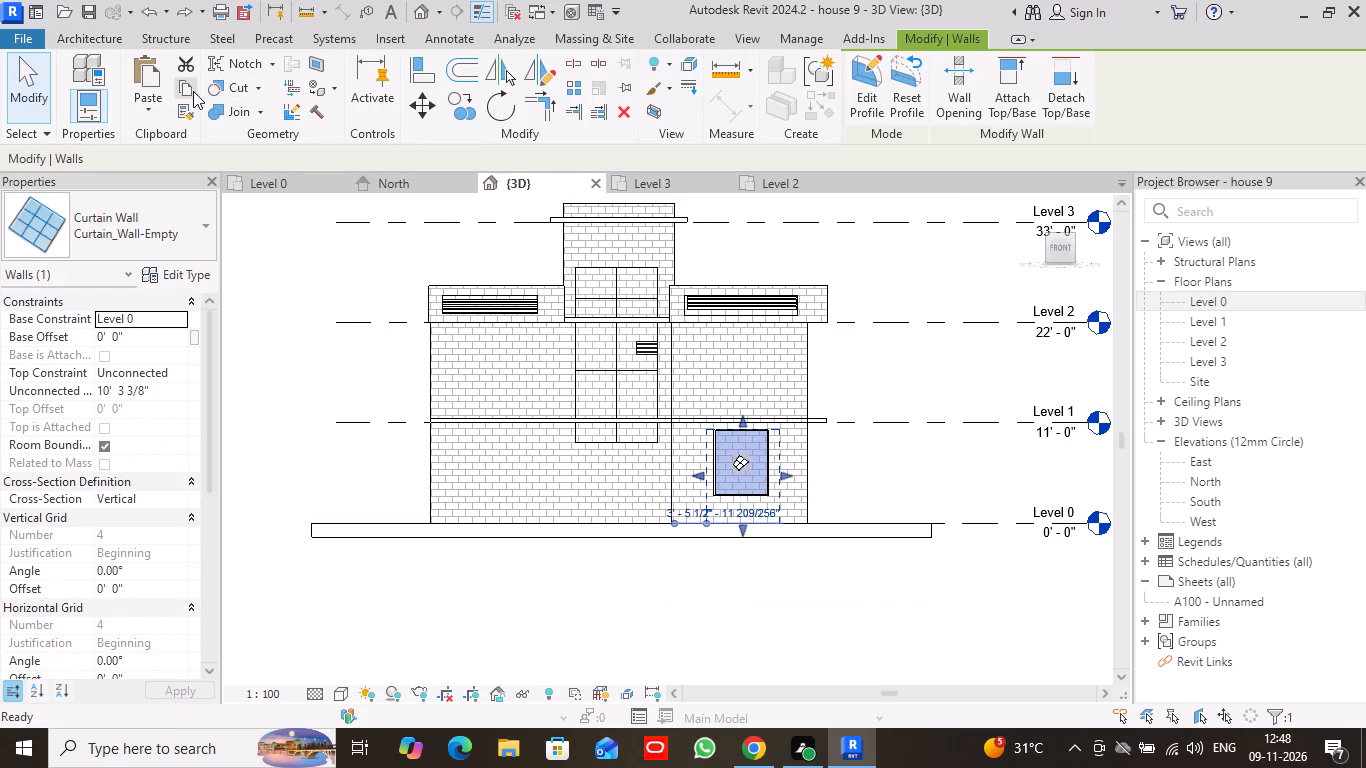
click(146, 110)
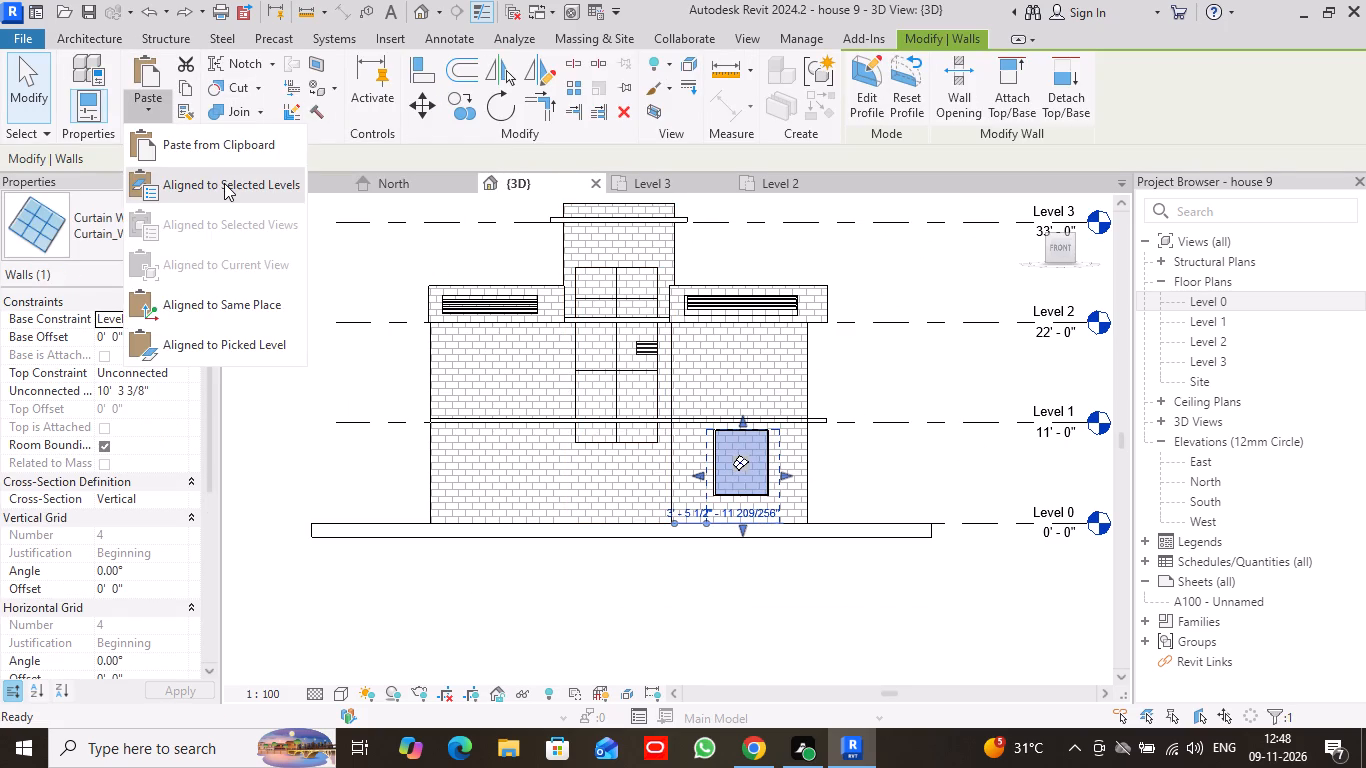
click(277, 192)
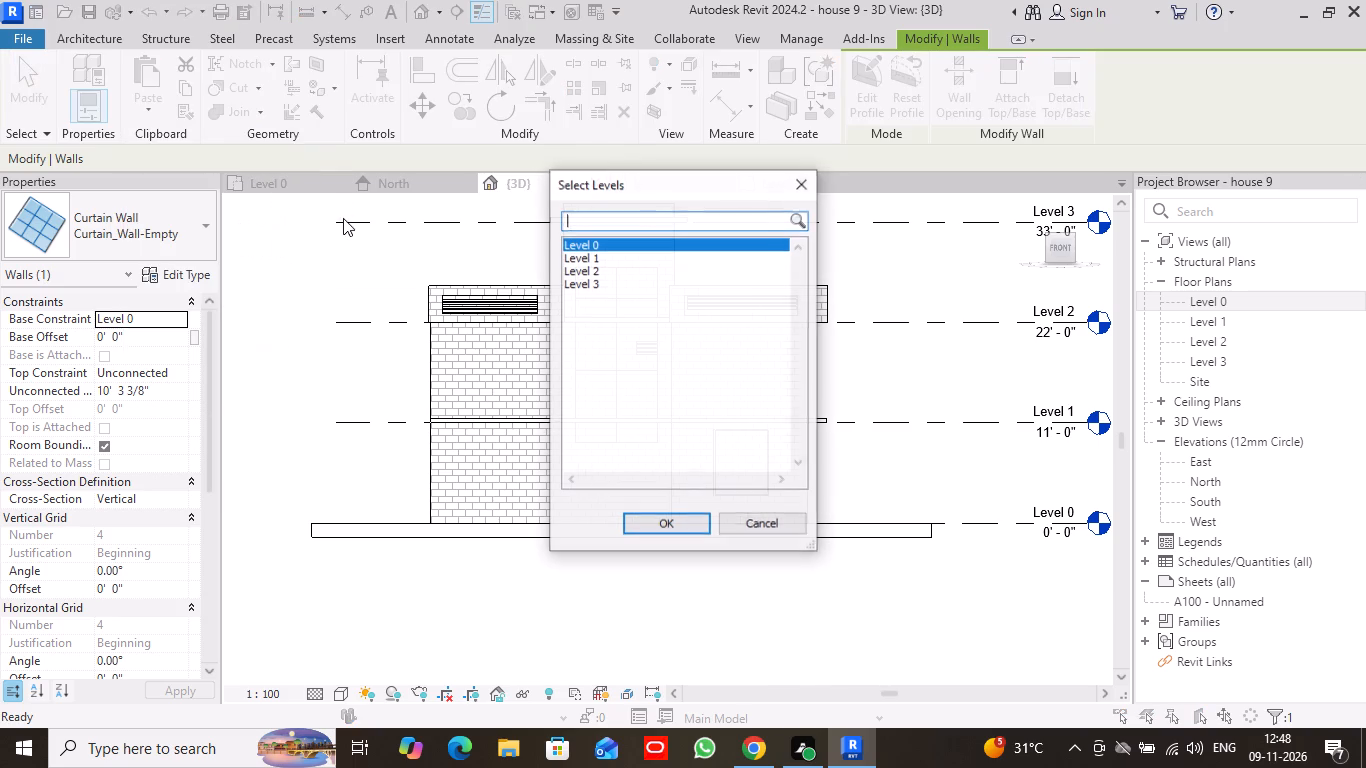
click(609, 263)
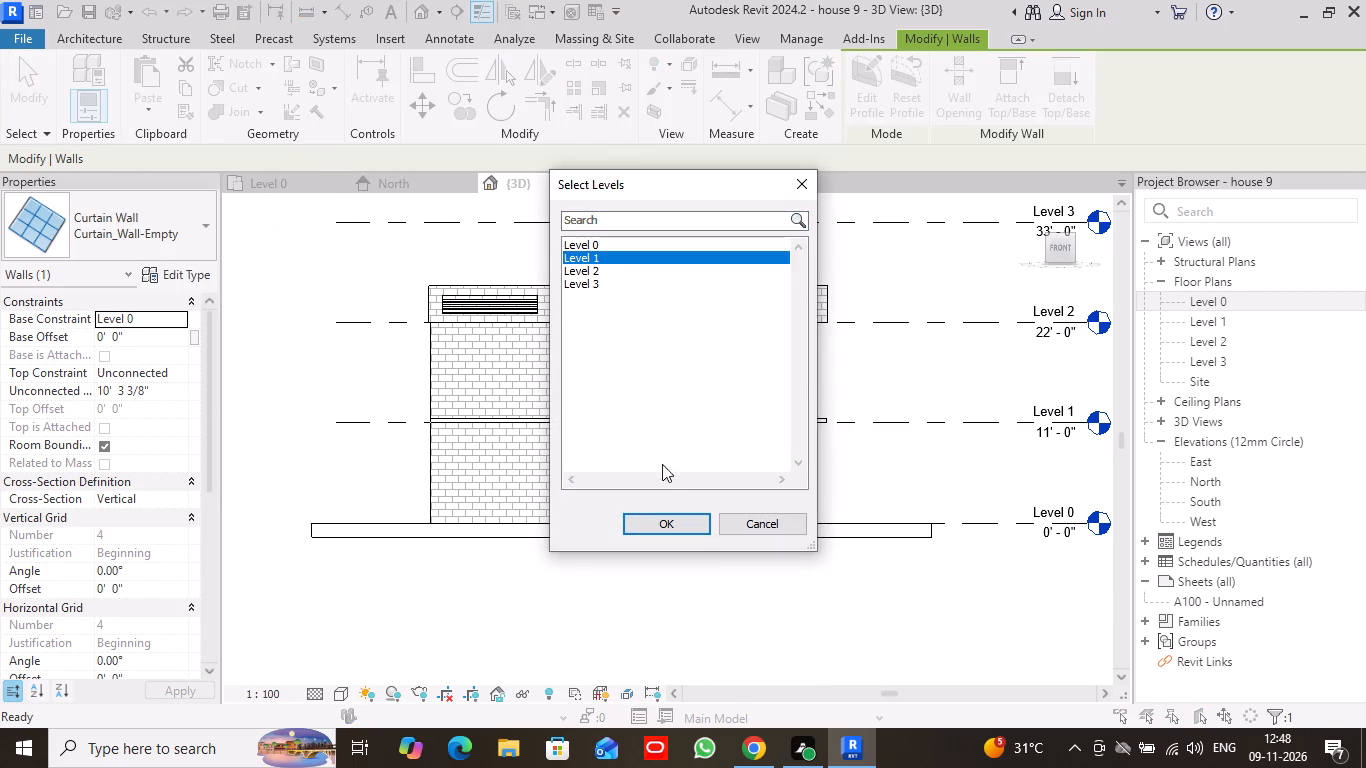
click(674, 524)
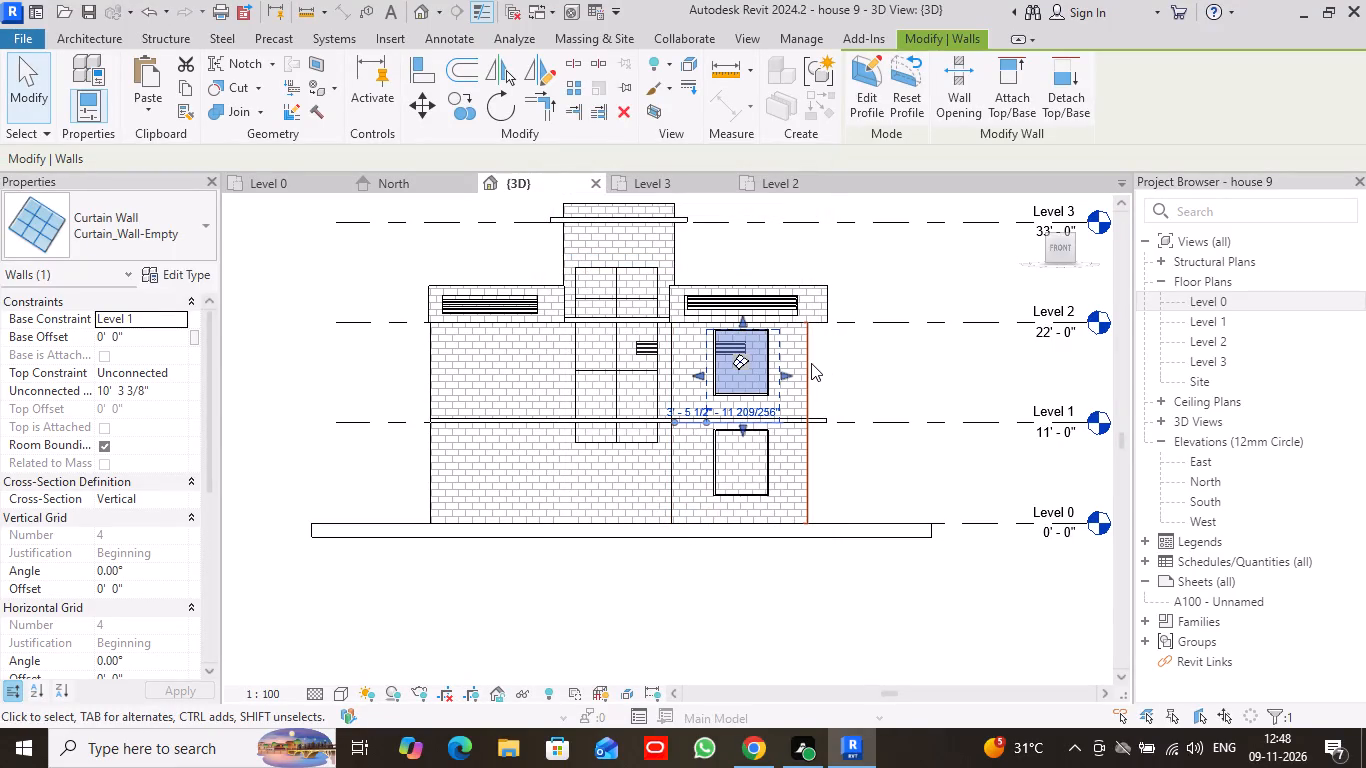
scroll(818, 360, down, 1)
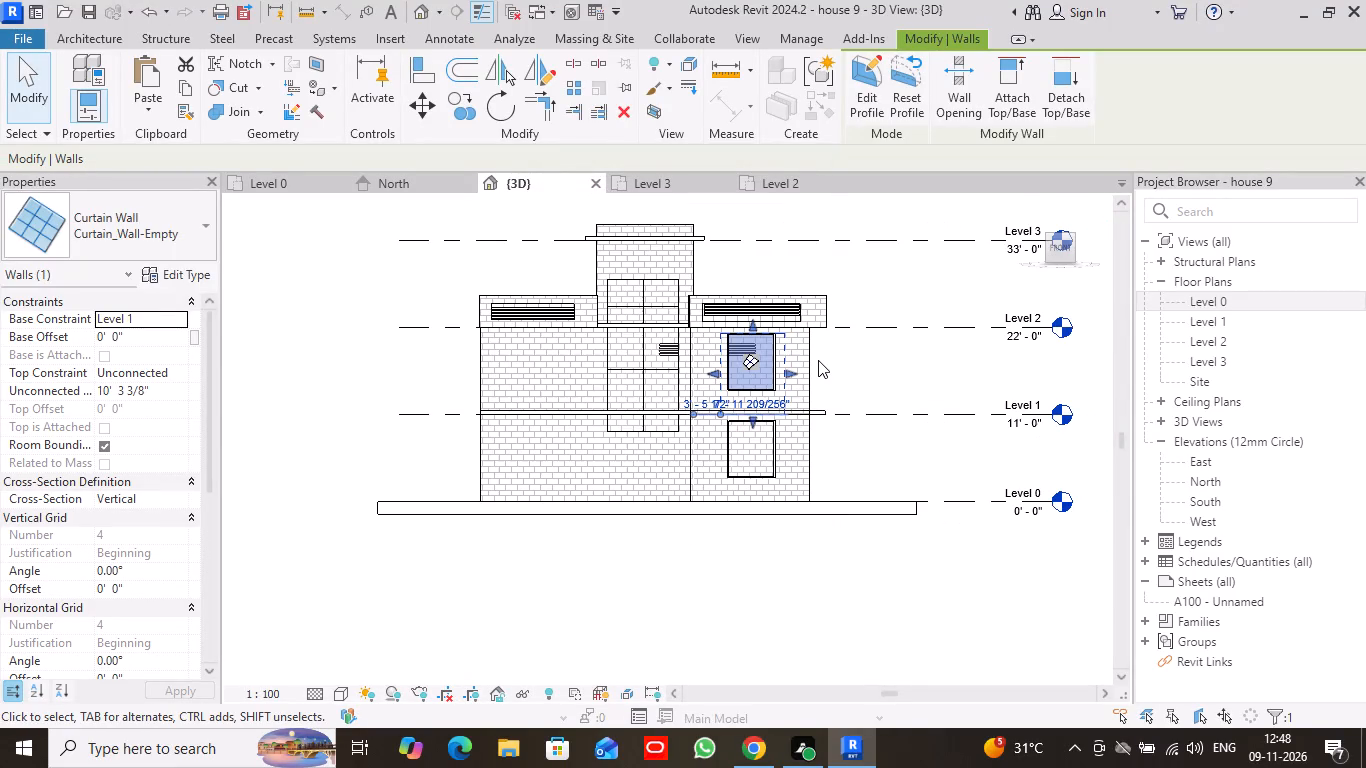
click(14, 81)
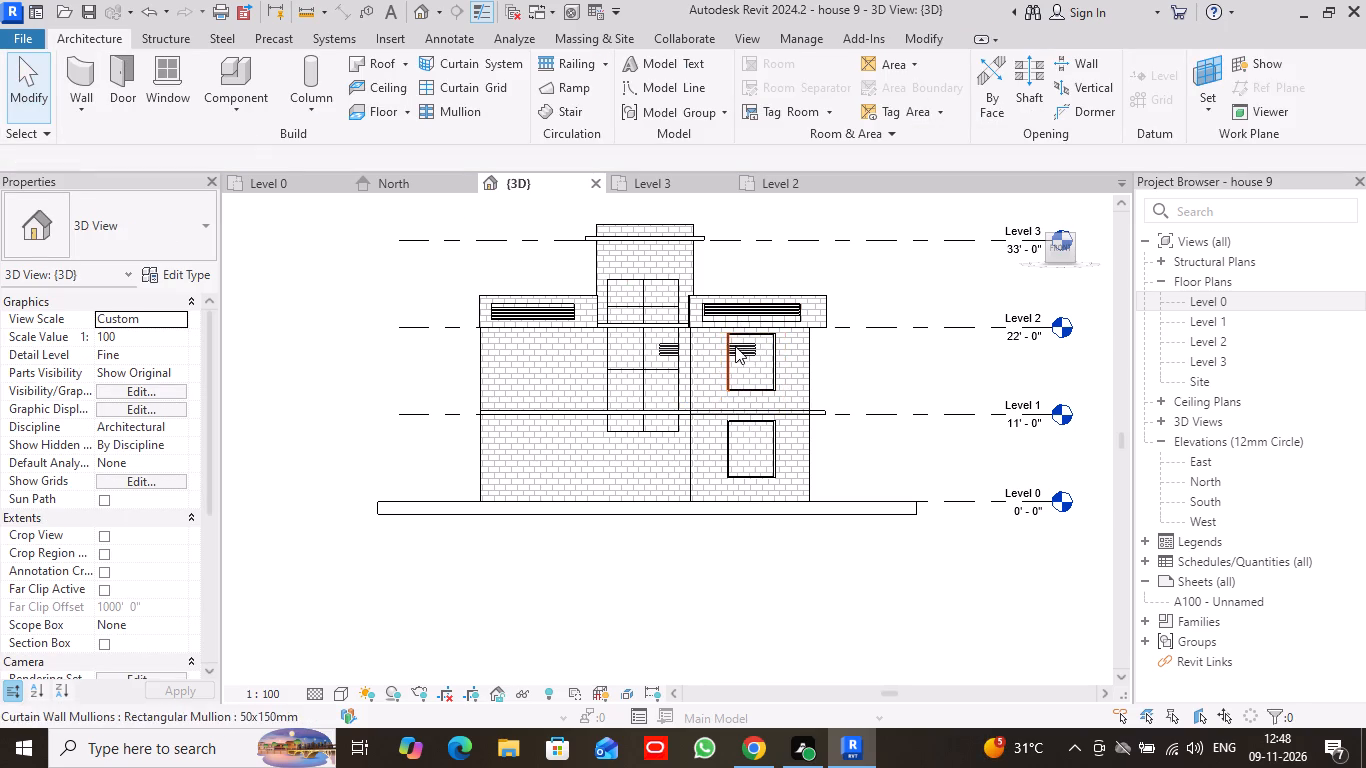
Delete the two overlapping in-place railing models that cross the front facade between Level 1 and Level 2.
click(664, 349)
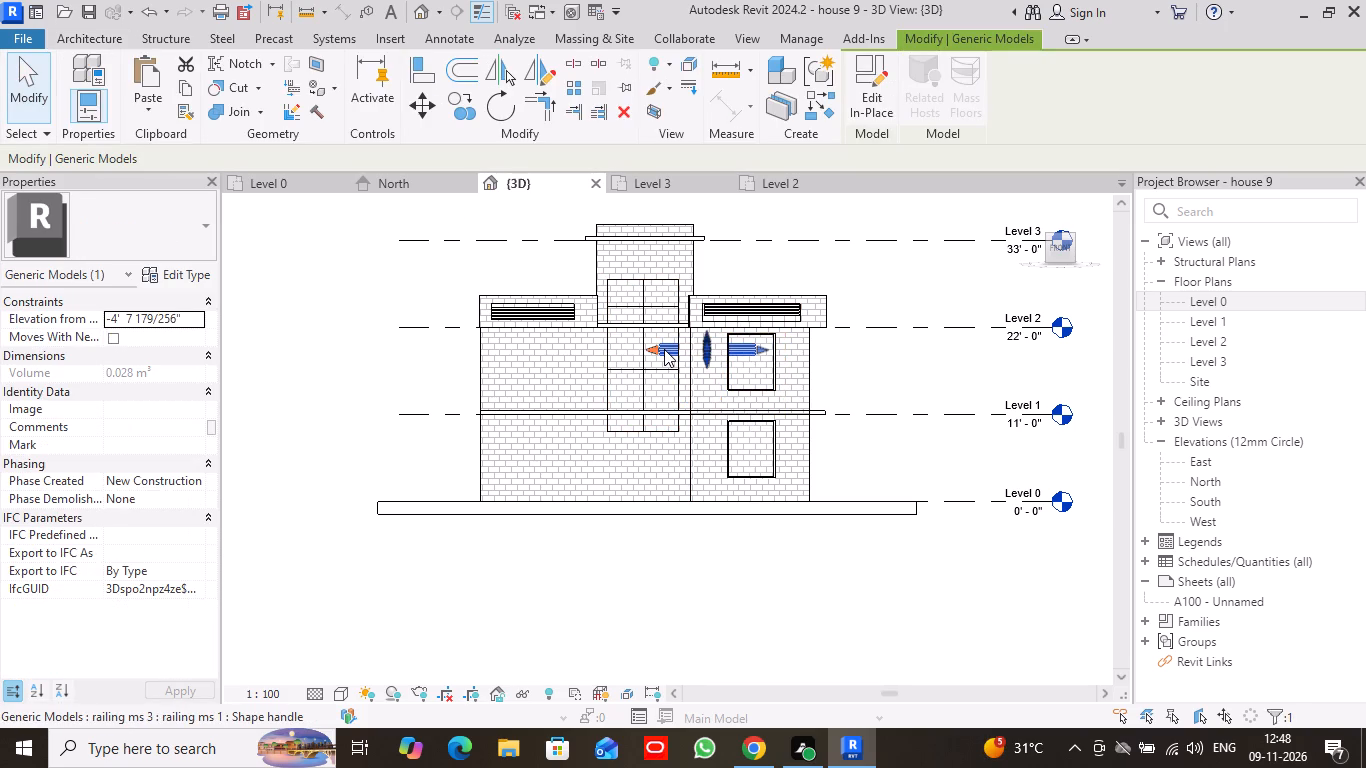
key(Delete)
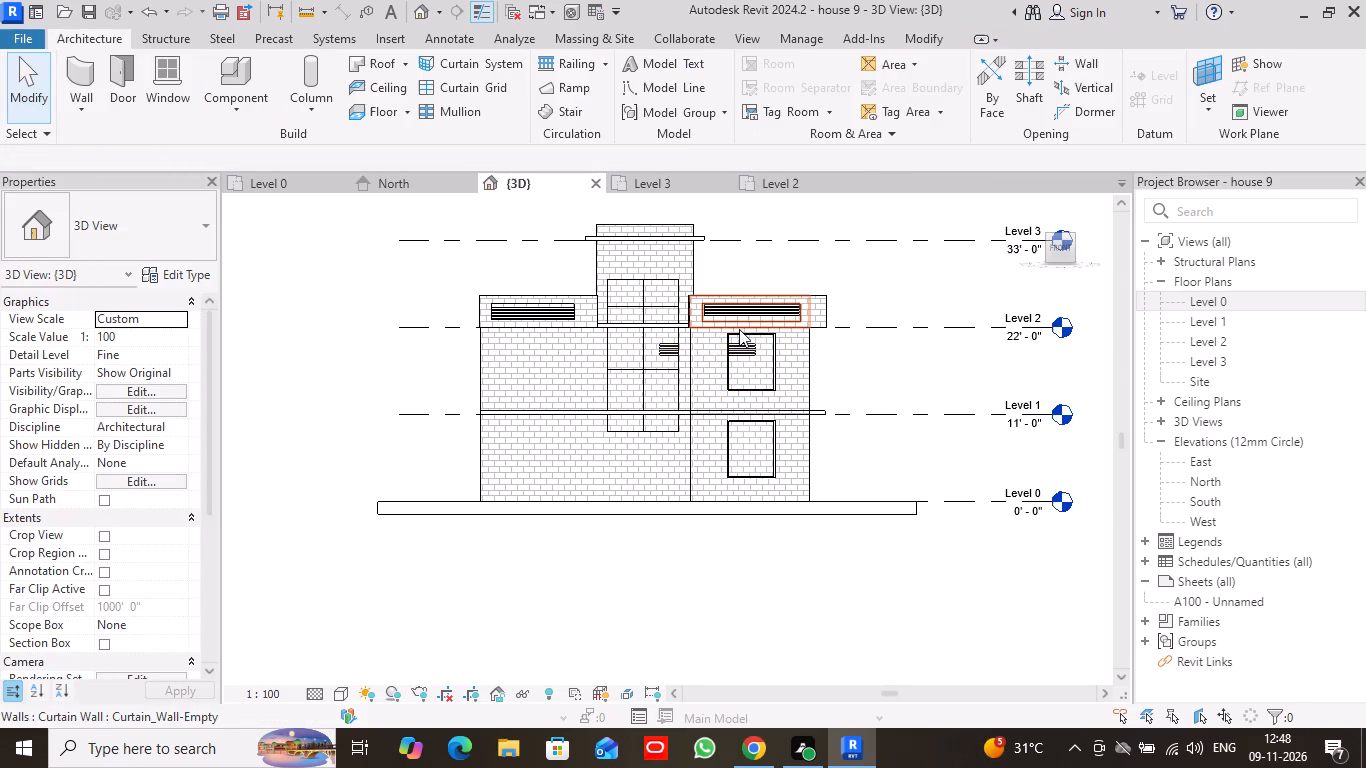
click(665, 346)
key(Delete)
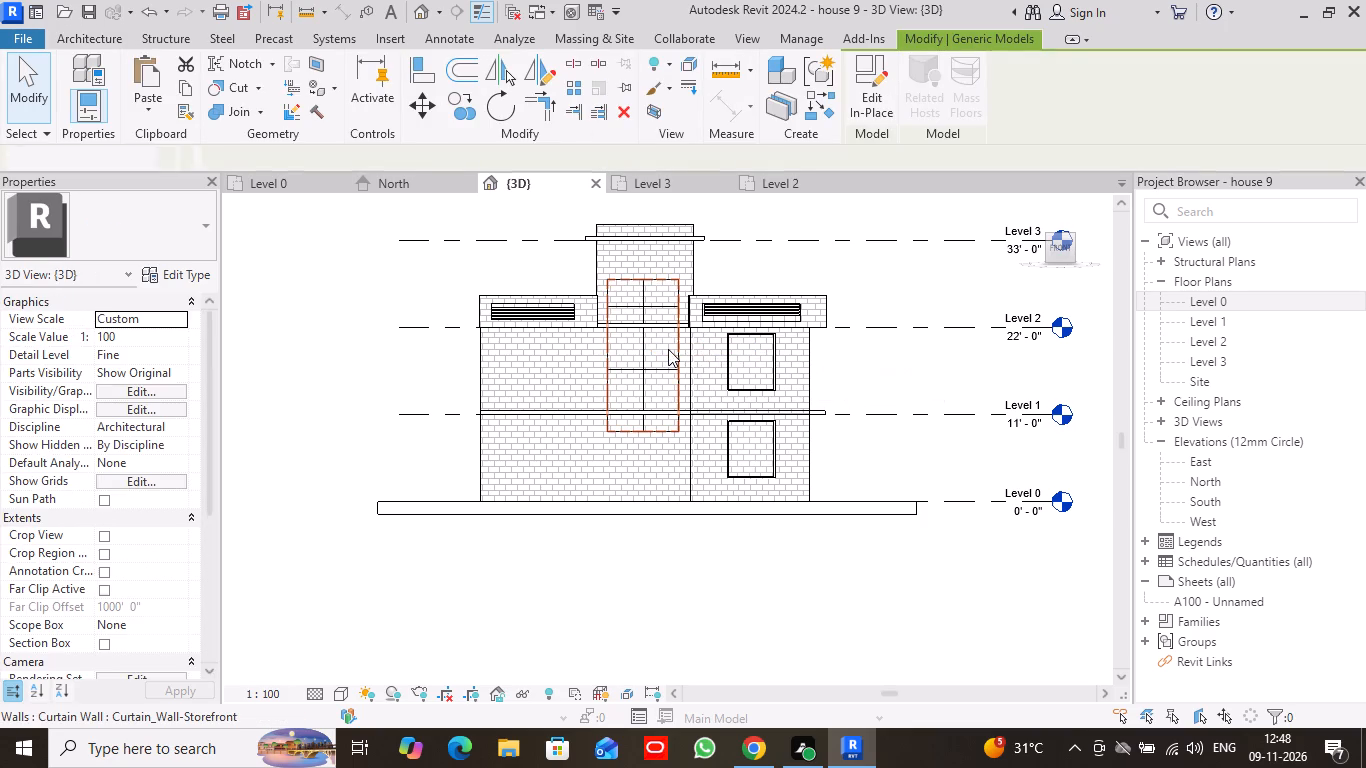
scroll(672, 353, down, 2)
scroll(603, 484, down, 1)
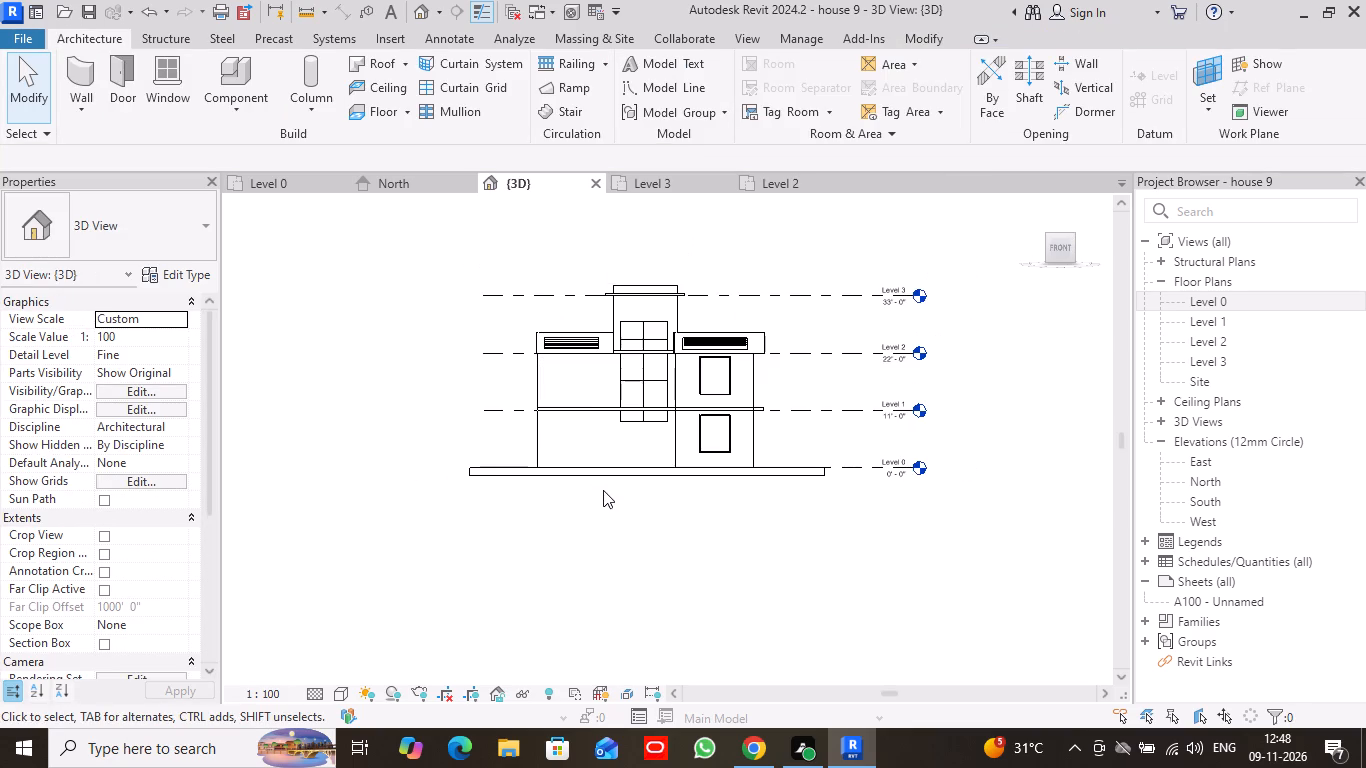
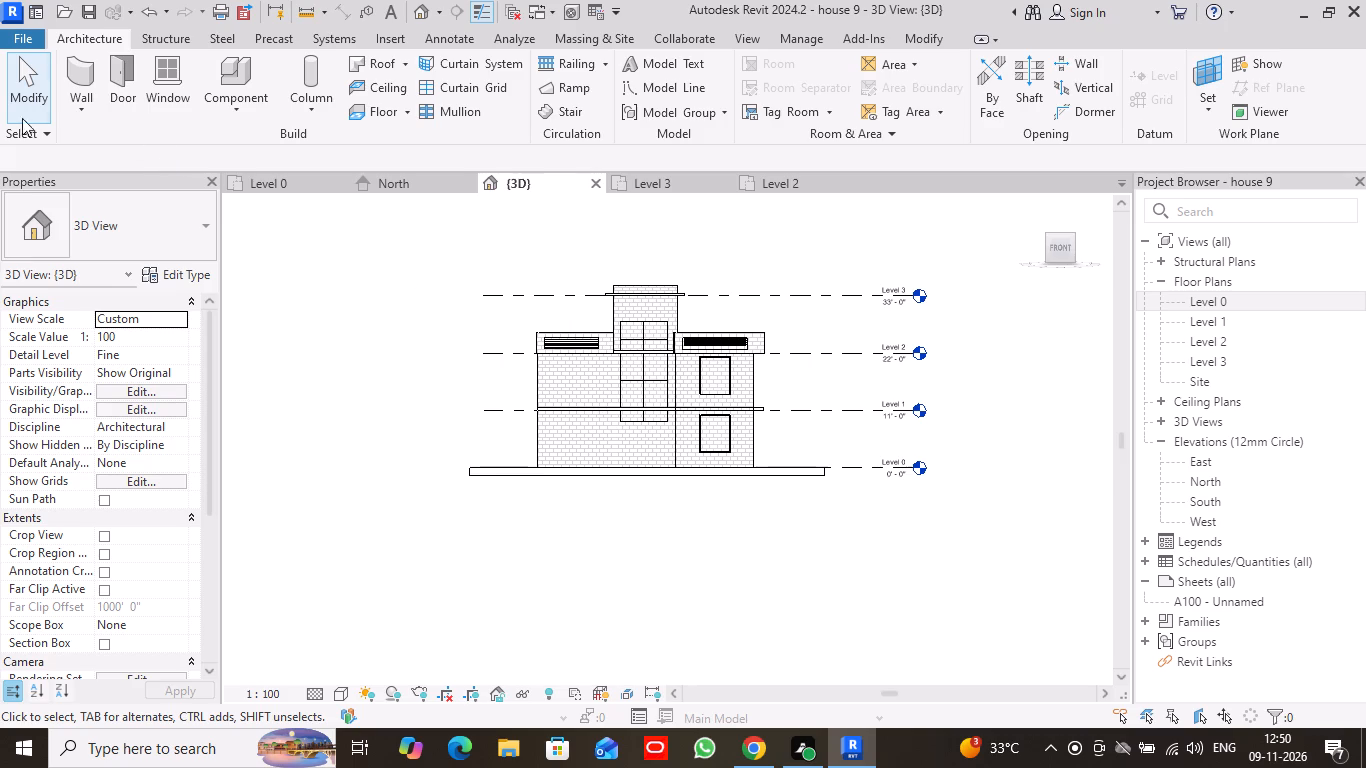
Examine the house's front facade and roof in 3D, including the parapet openings and the tall curtain wall window in the central tower.
scroll(662, 360, up, 8)
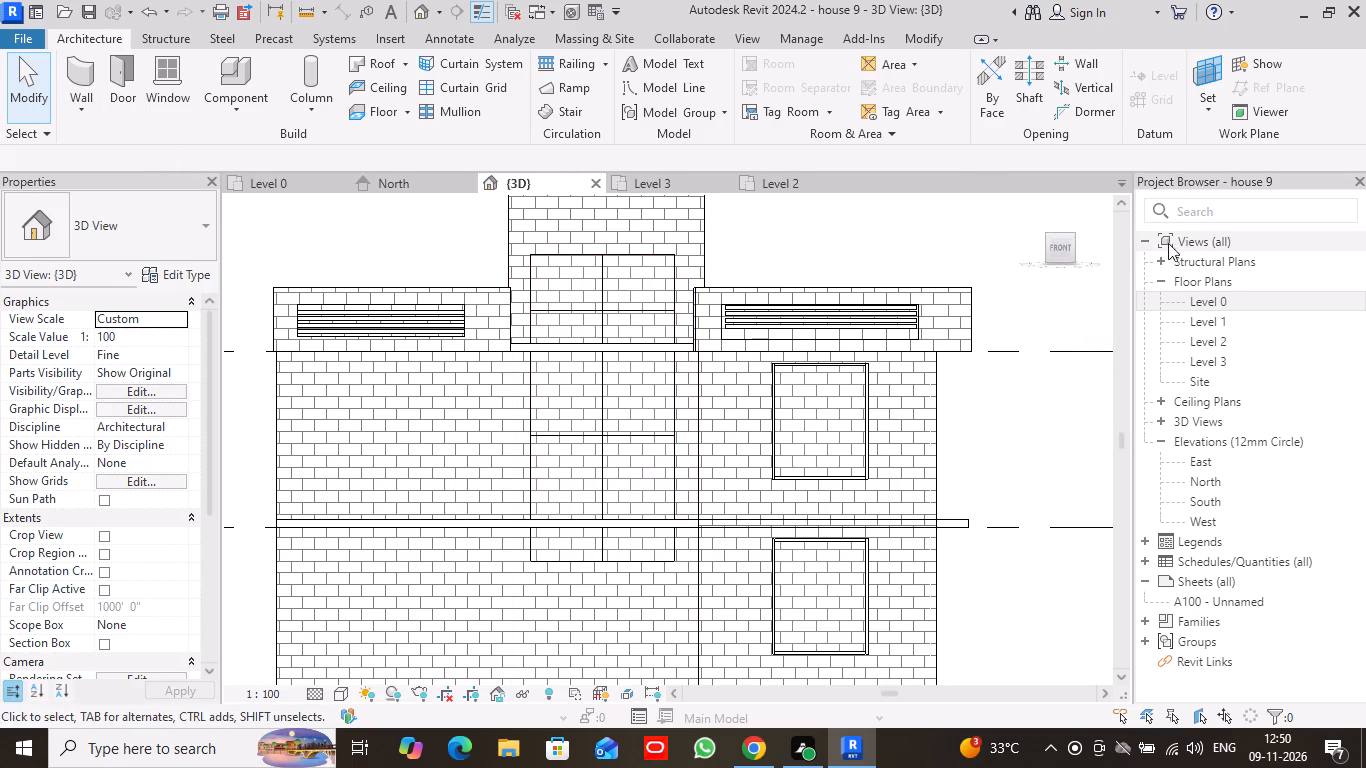
drag(1073, 235, 1005, 272)
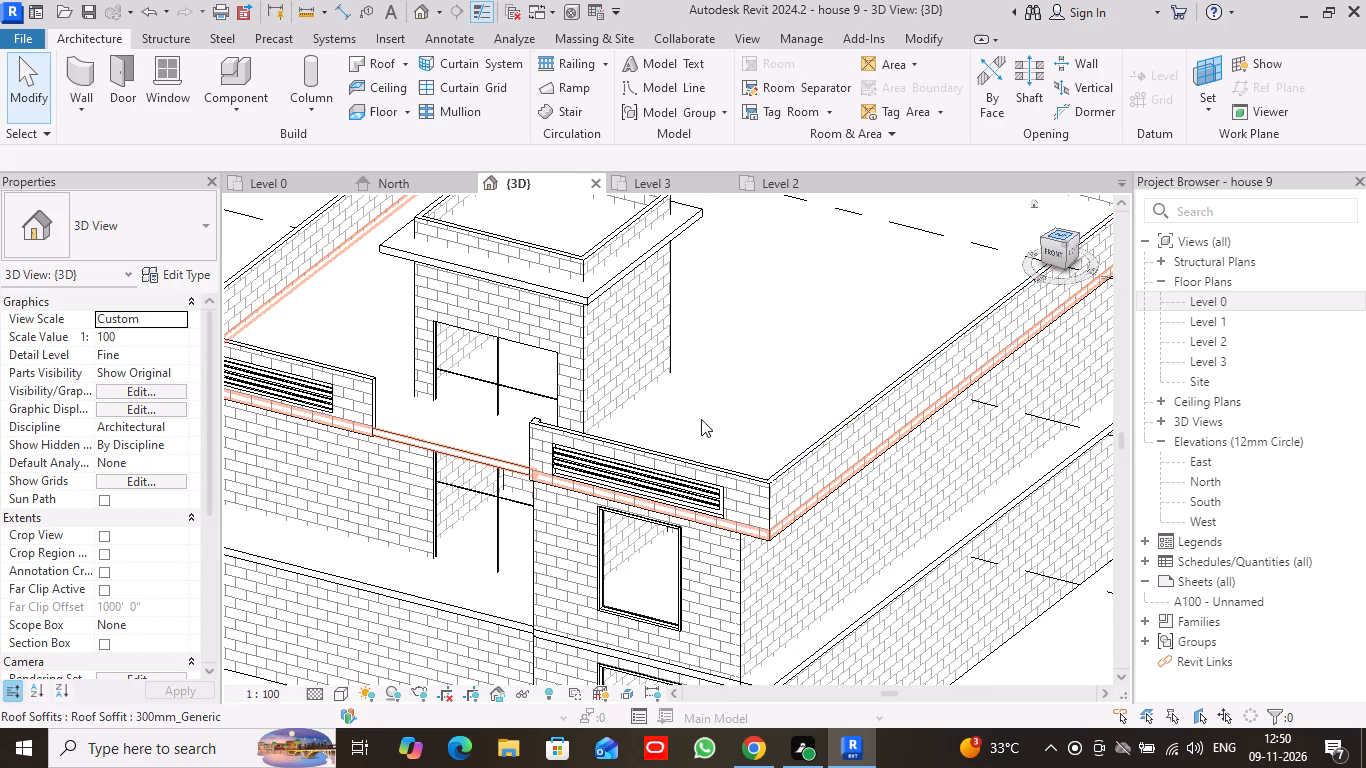
scroll(683, 434, up, 2)
scroll(683, 434, down, 3)
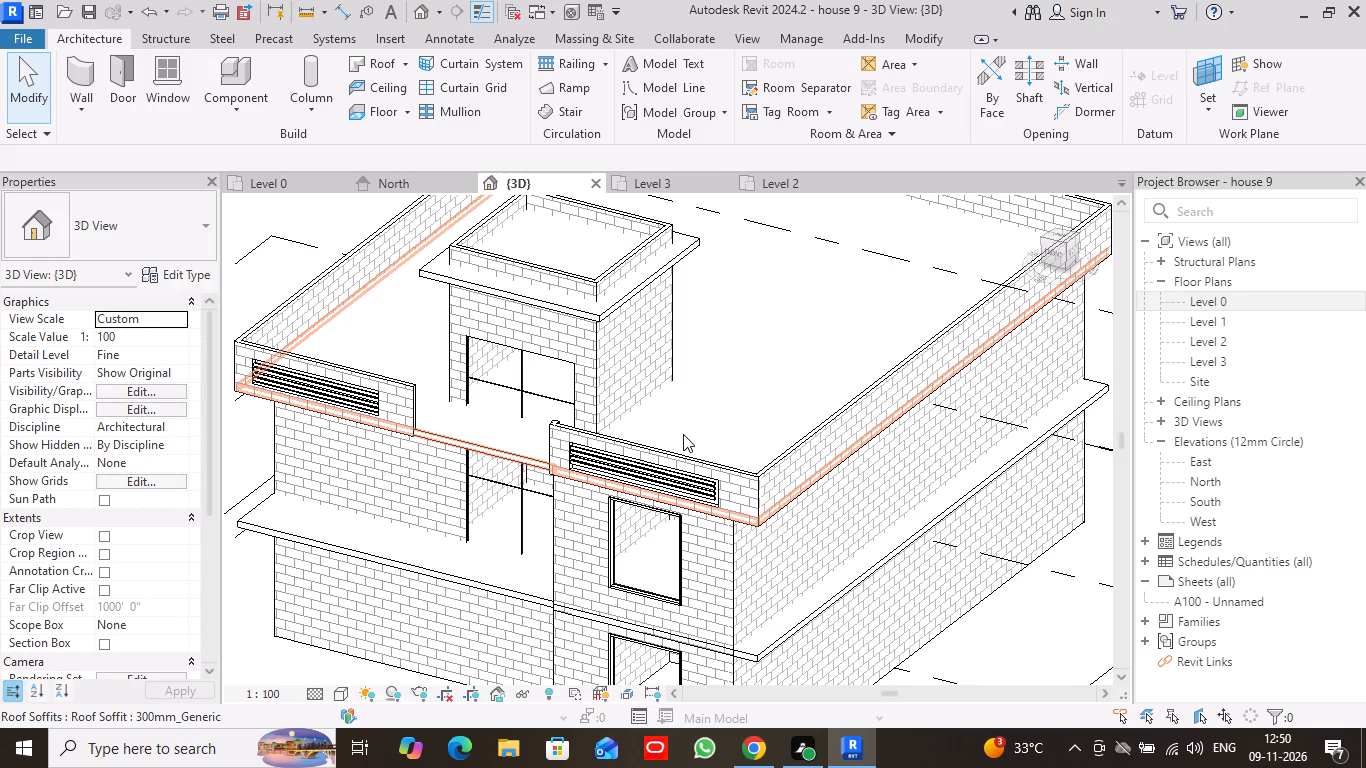
scroll(778, 445, down, 1)
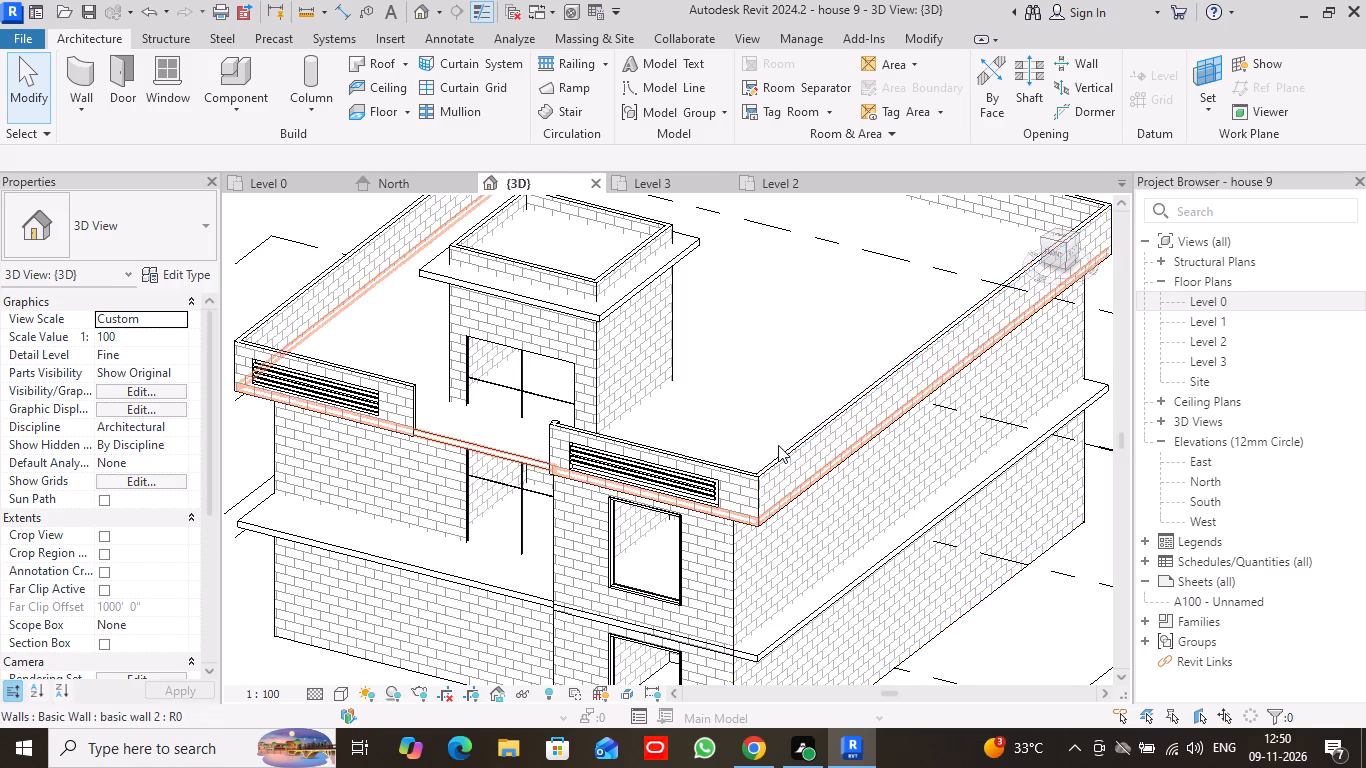
scroll(778, 445, down, 2)
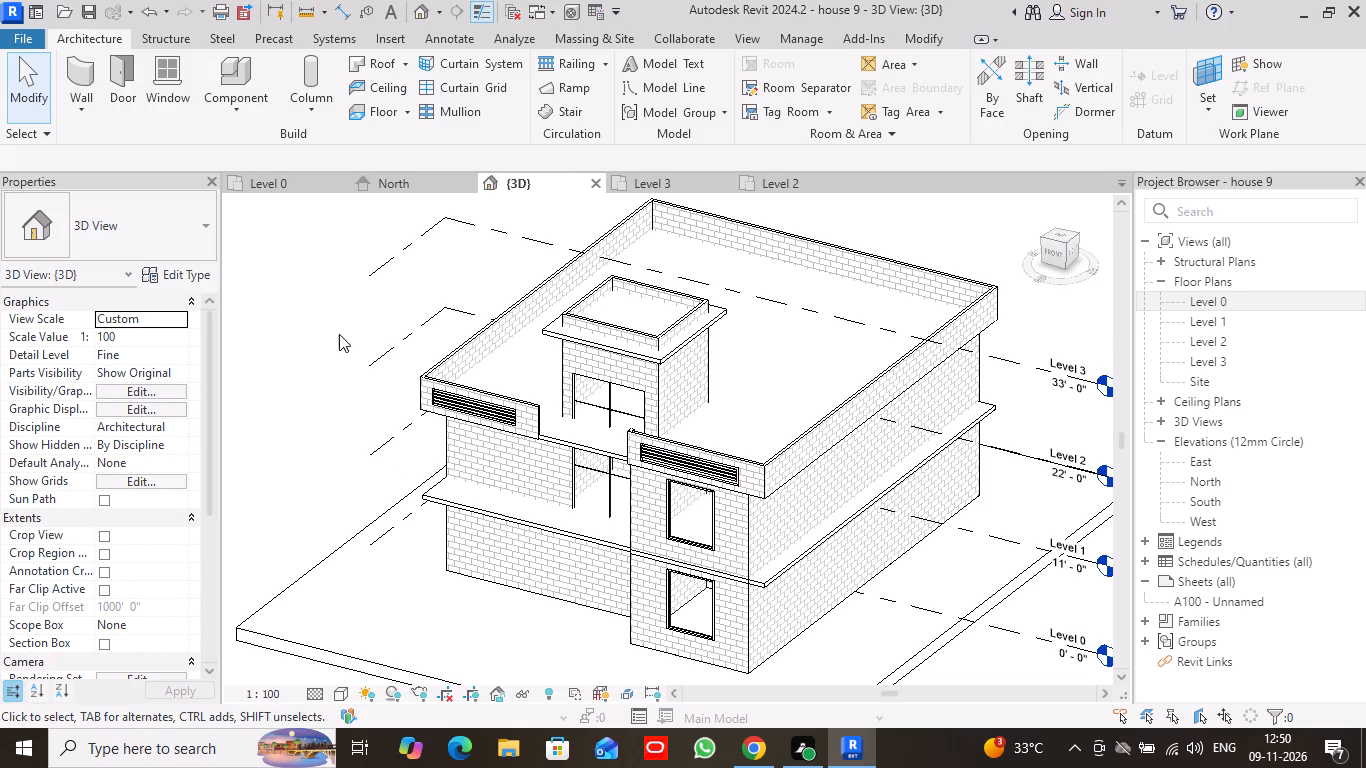
scroll(640, 415, up, 9)
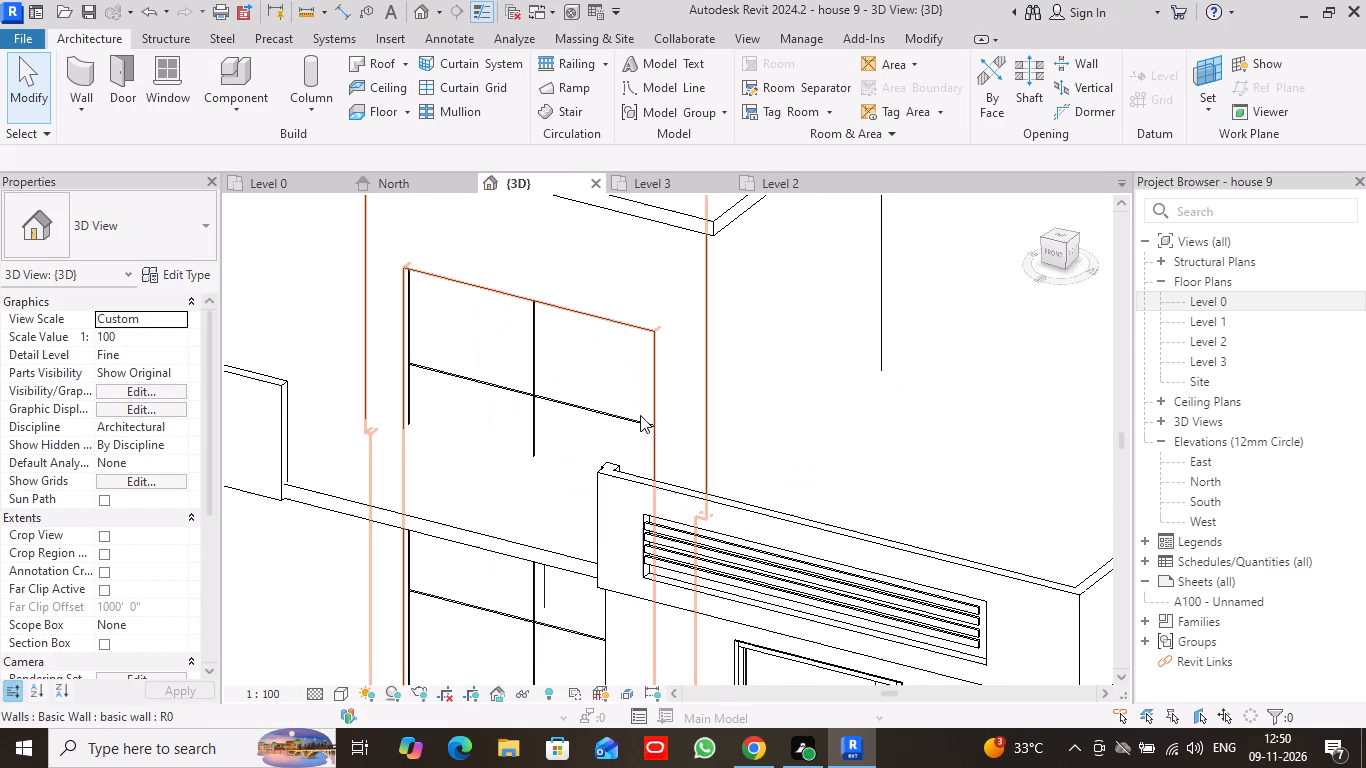
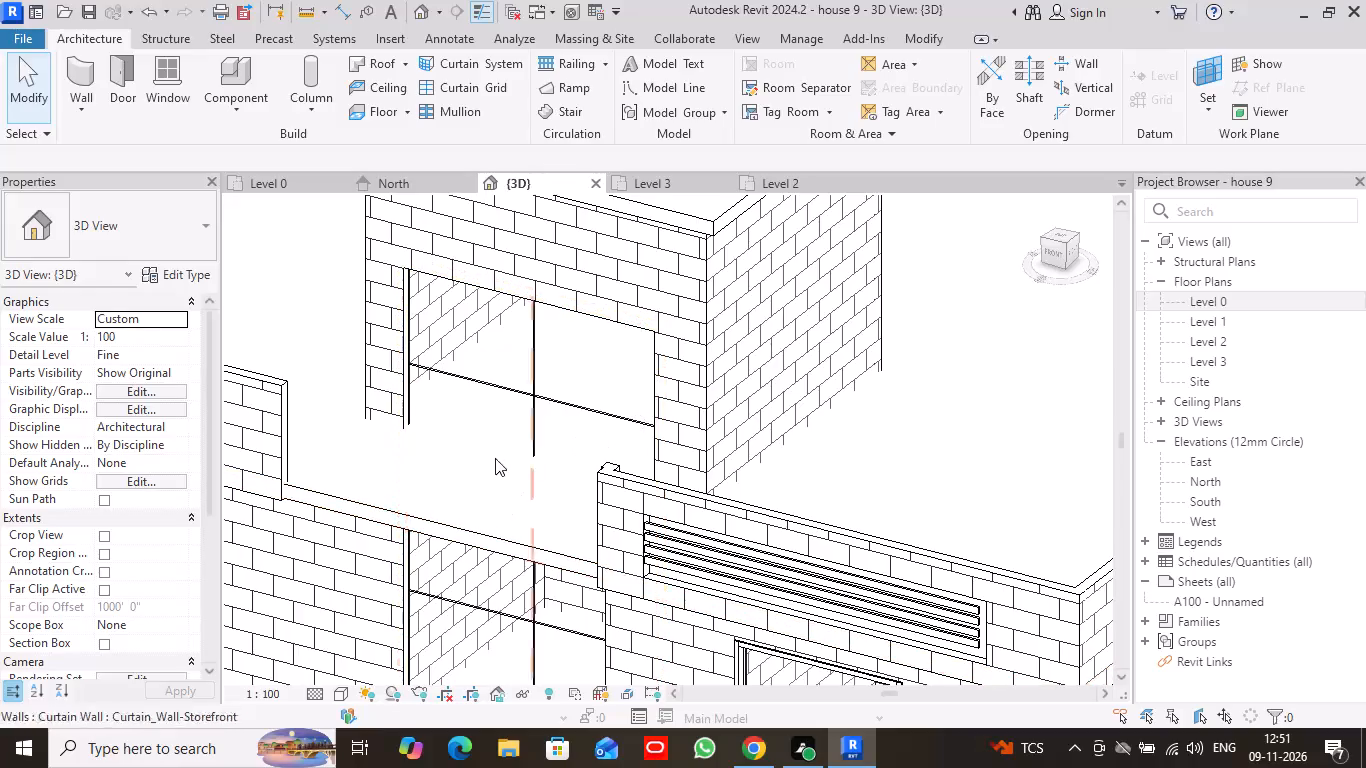
Examine the whole house in 3D, including the roof parapets, the central tower and the front facade.
scroll(463, 471, down, 7)
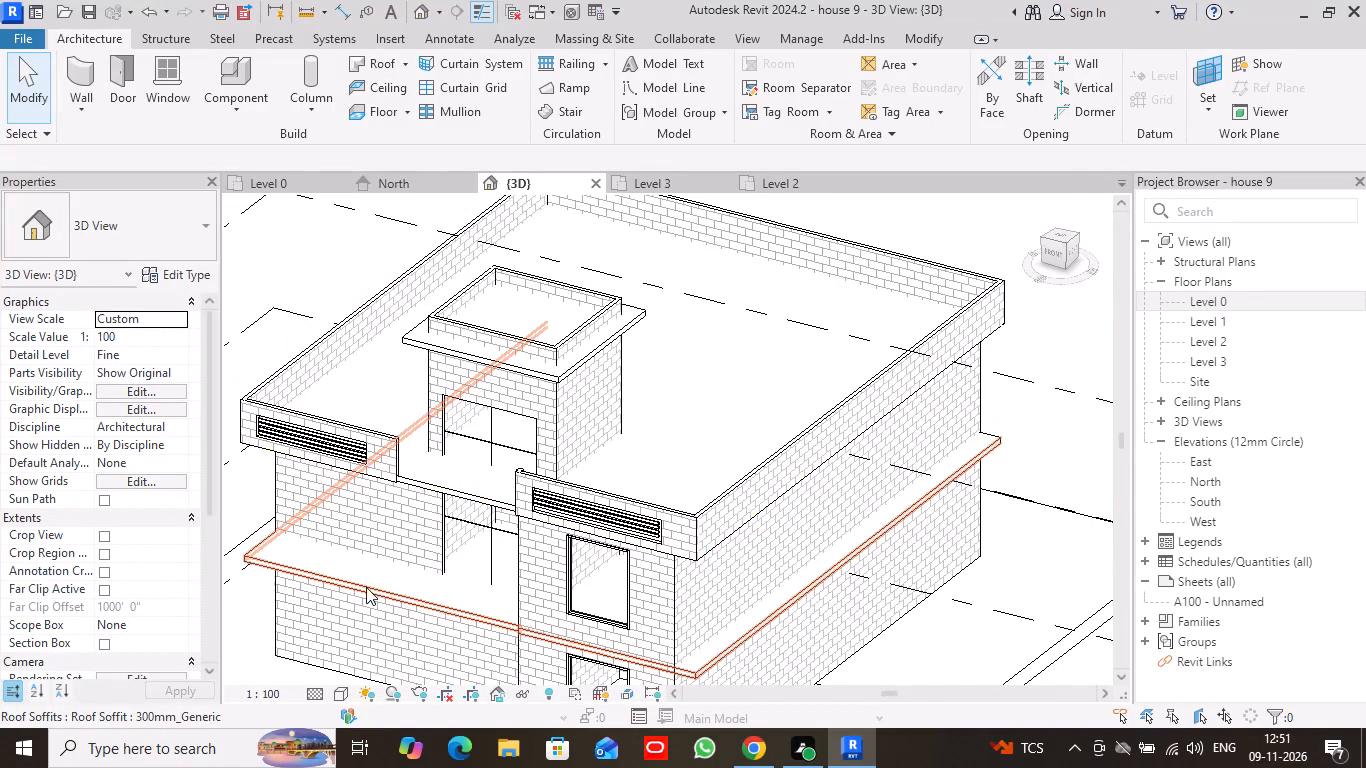
scroll(366, 587, down, 2)
middle_drag(220, 288, 358, 231)
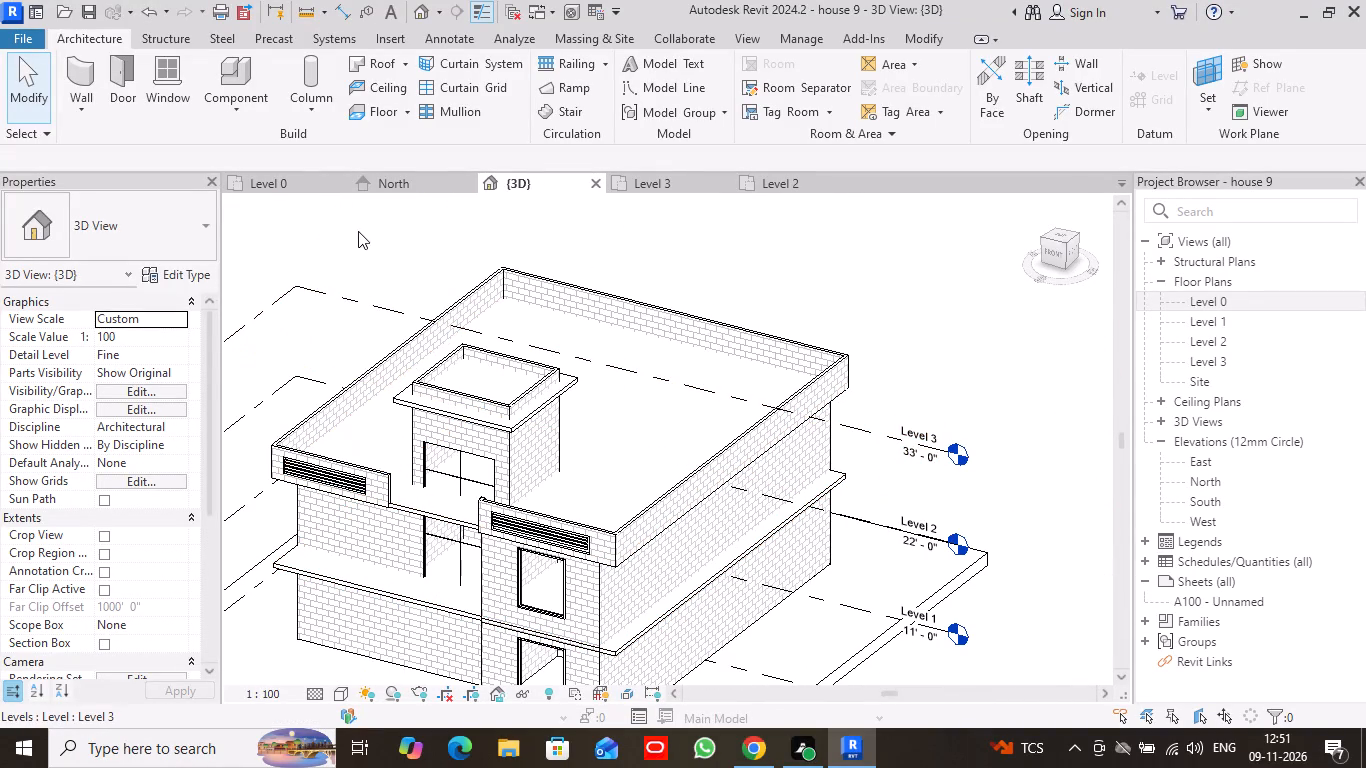
middle_drag(358, 231, 387, 235)
middle_drag(387, 235, 615, 227)
scroll(589, 287, down, 2)
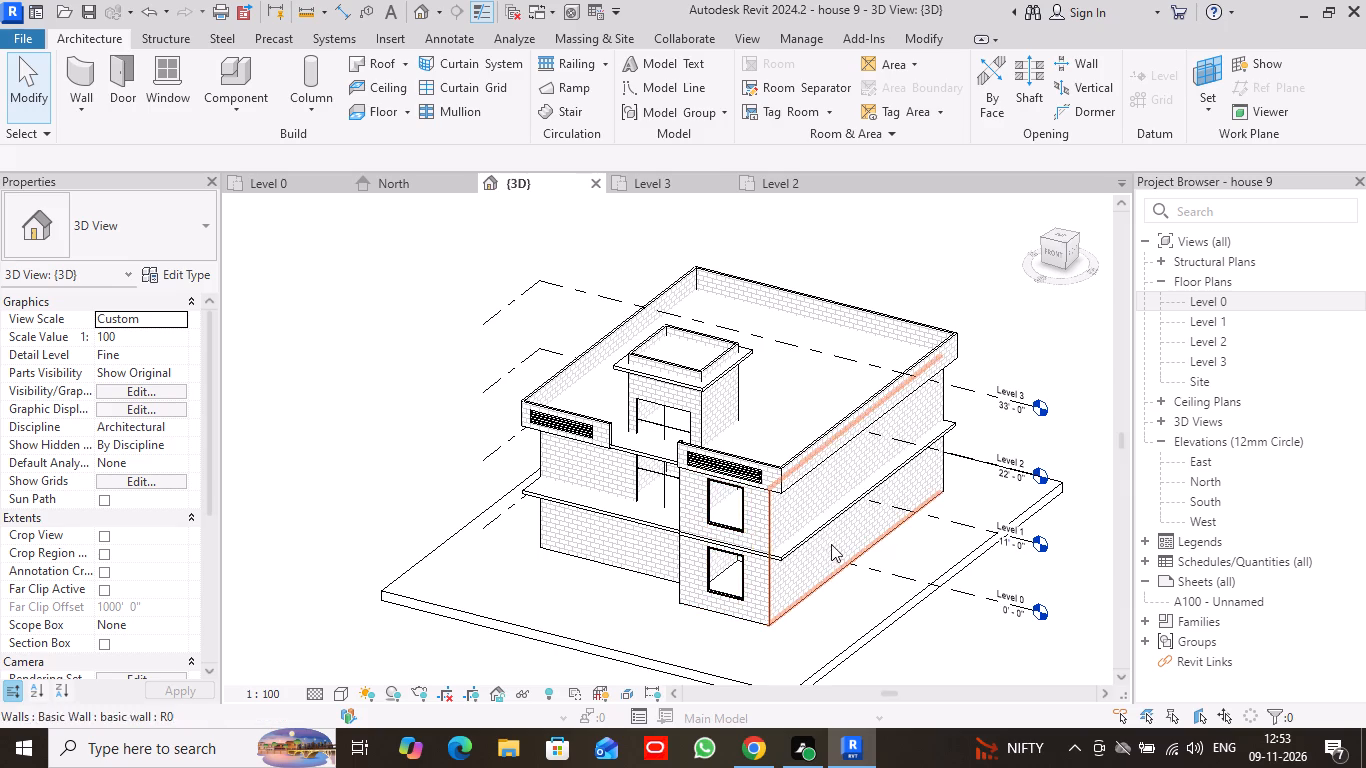
scroll(453, 295, down, 1)
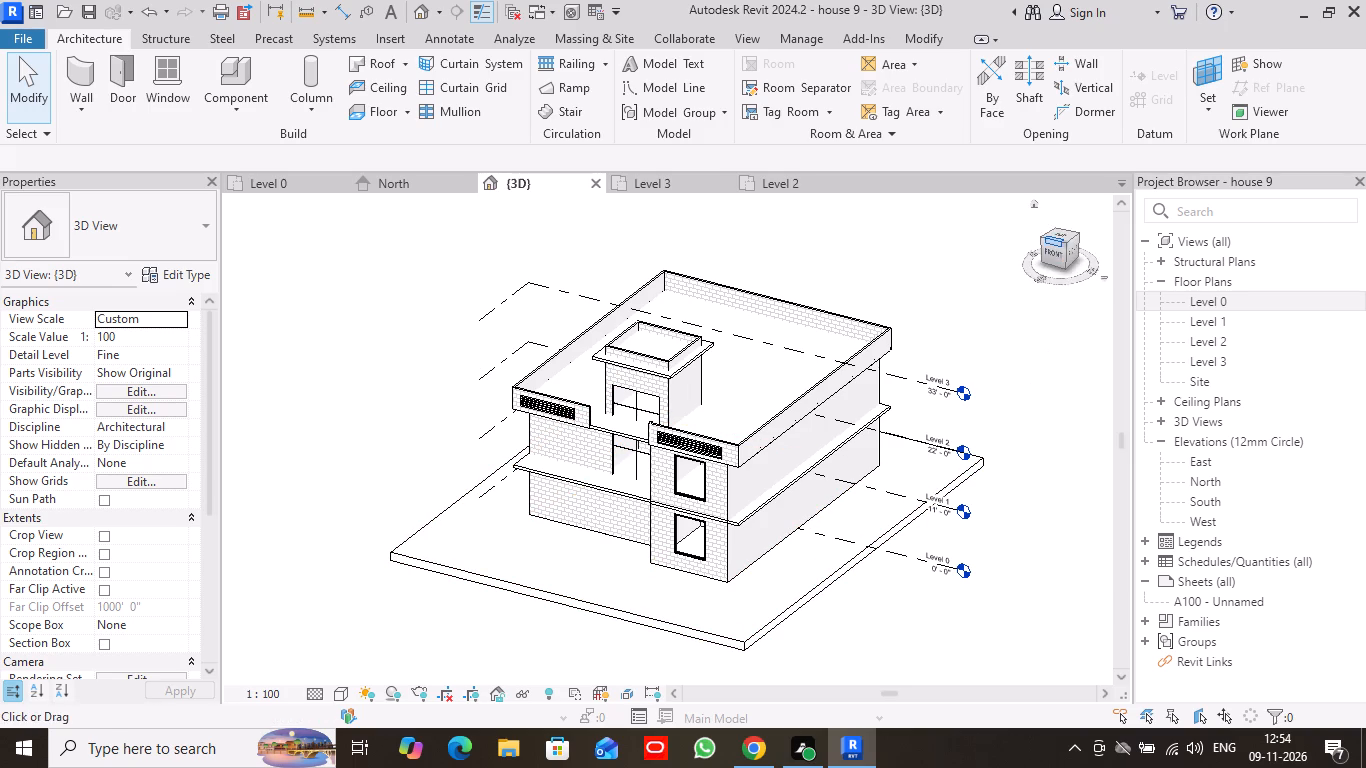
Start a new wall, compare the type properties of basic wall 2 and basic wall, and choose basic wall.
click(76, 71)
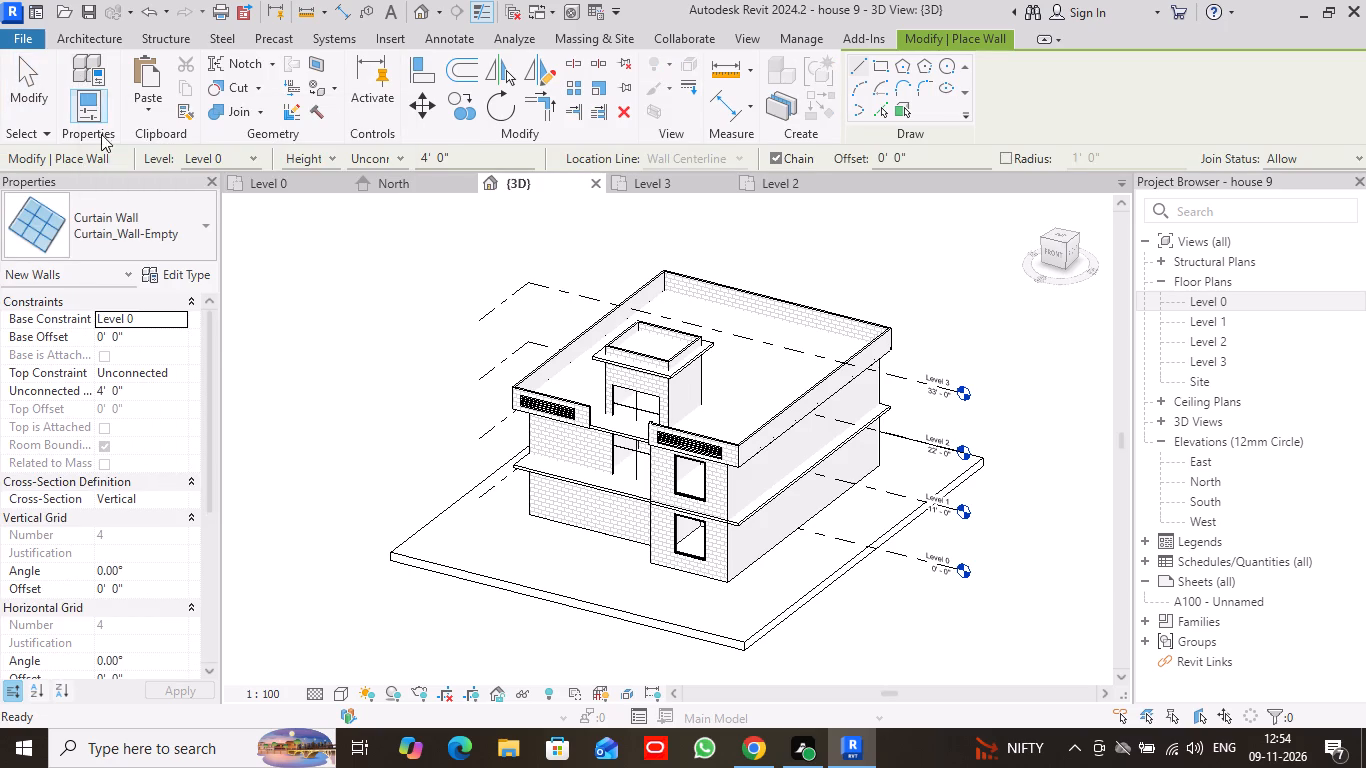
click(207, 225)
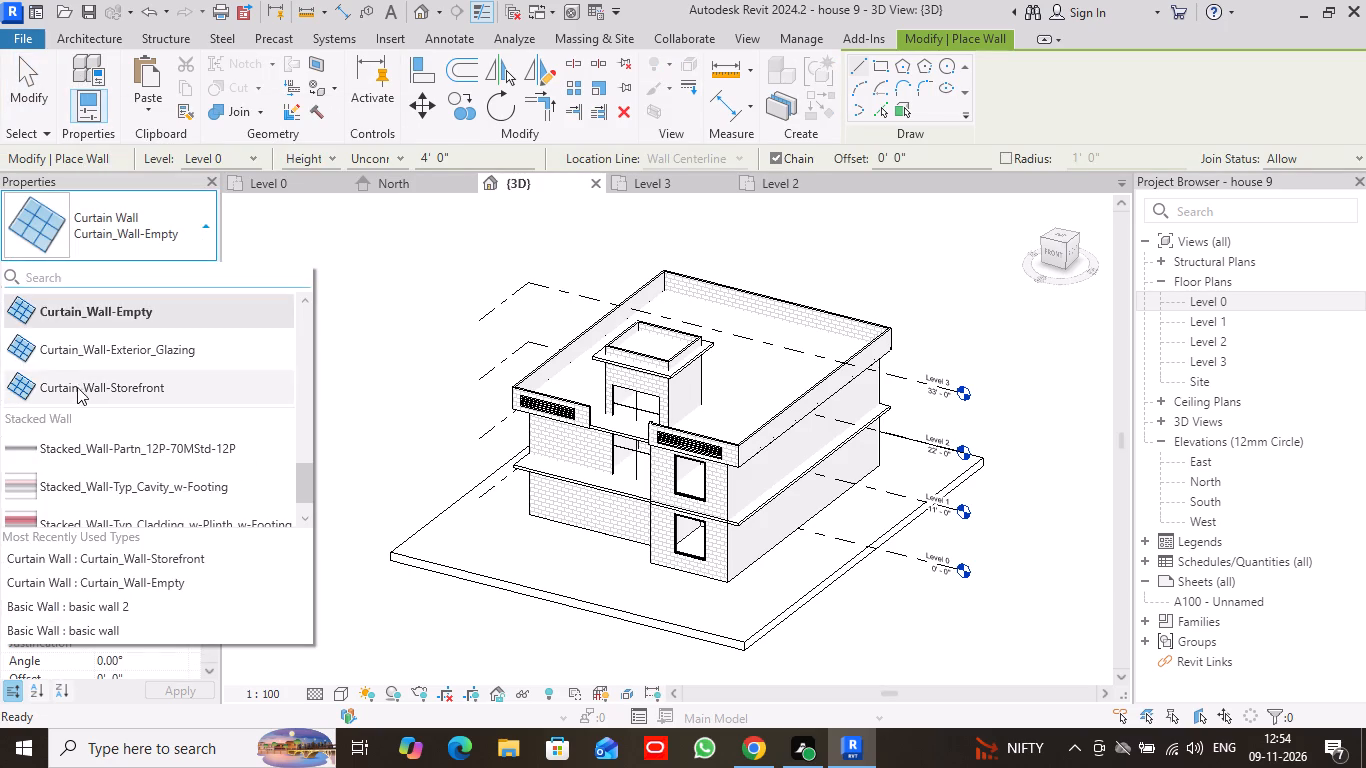
scroll(76, 386, up, 16)
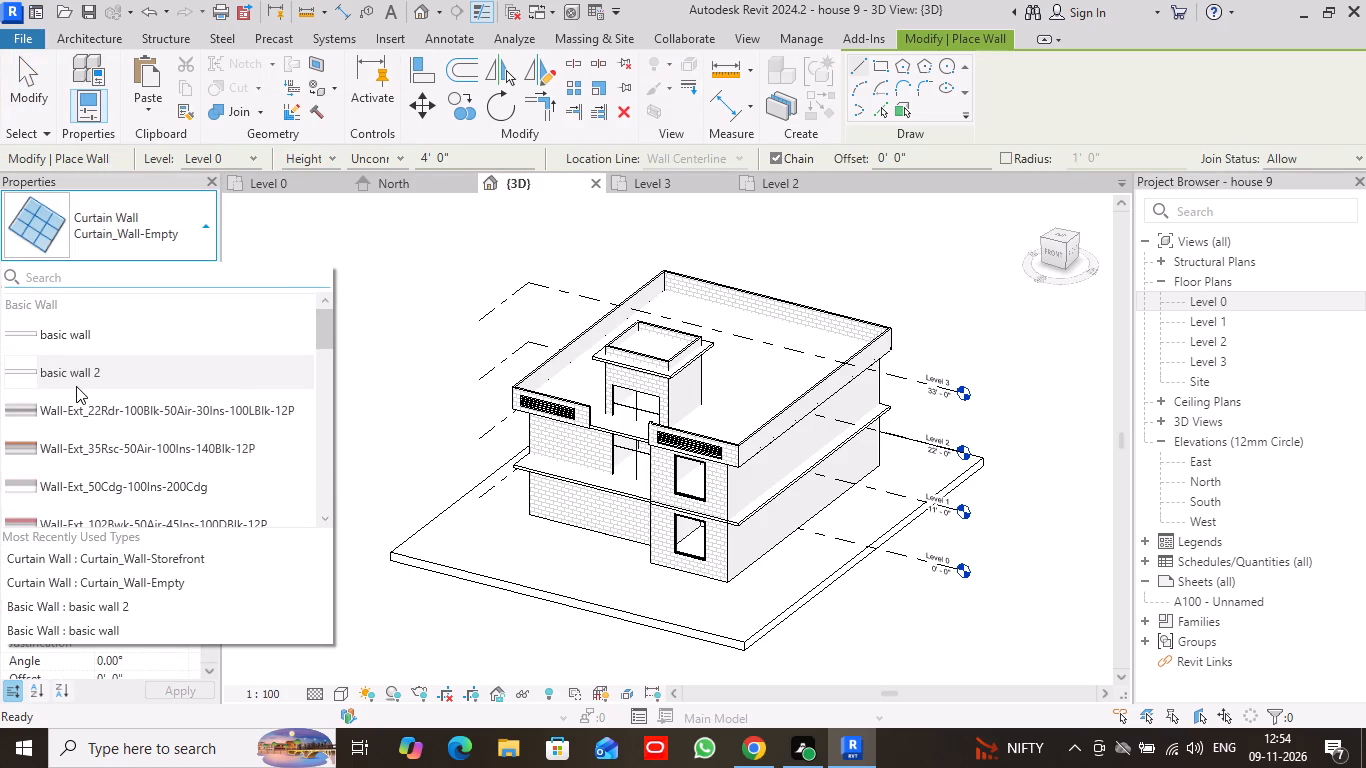
click(127, 371)
click(166, 272)
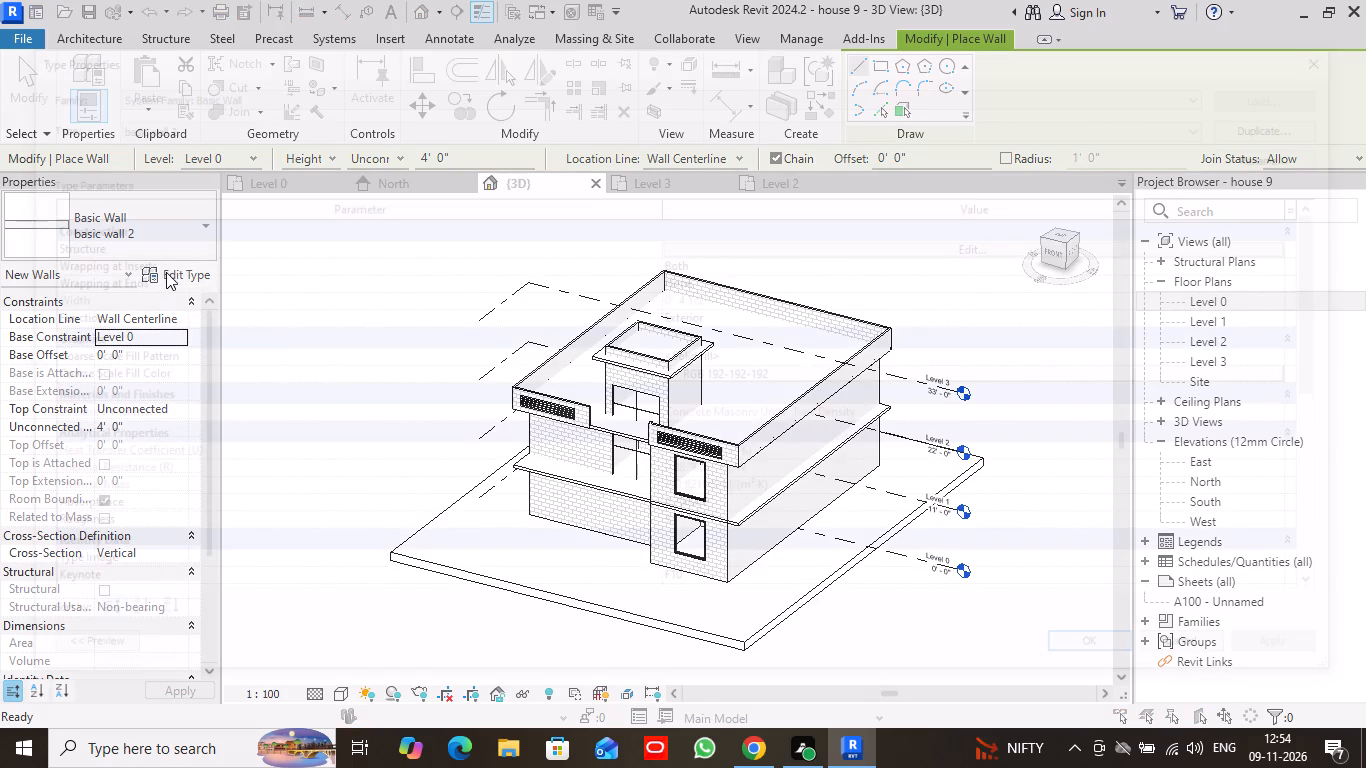
click(1338, 45)
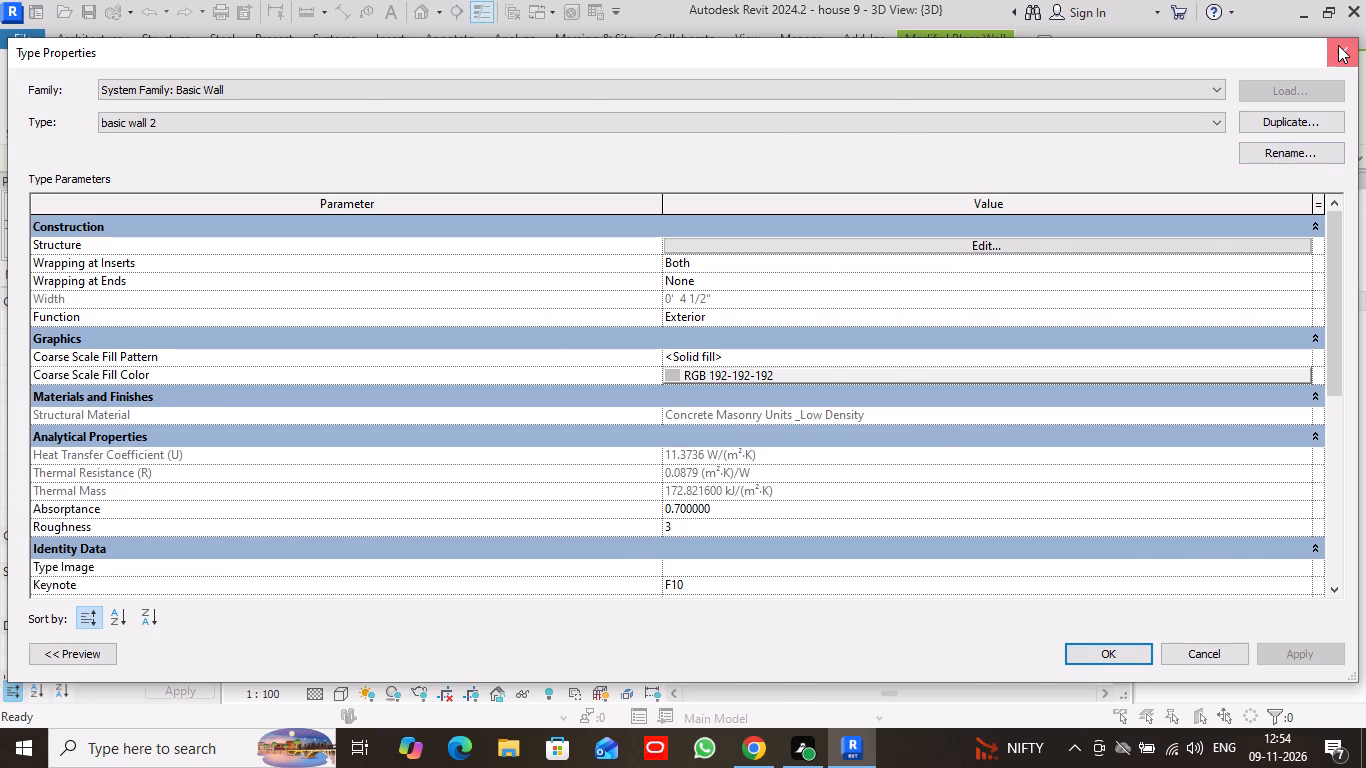
click(202, 229)
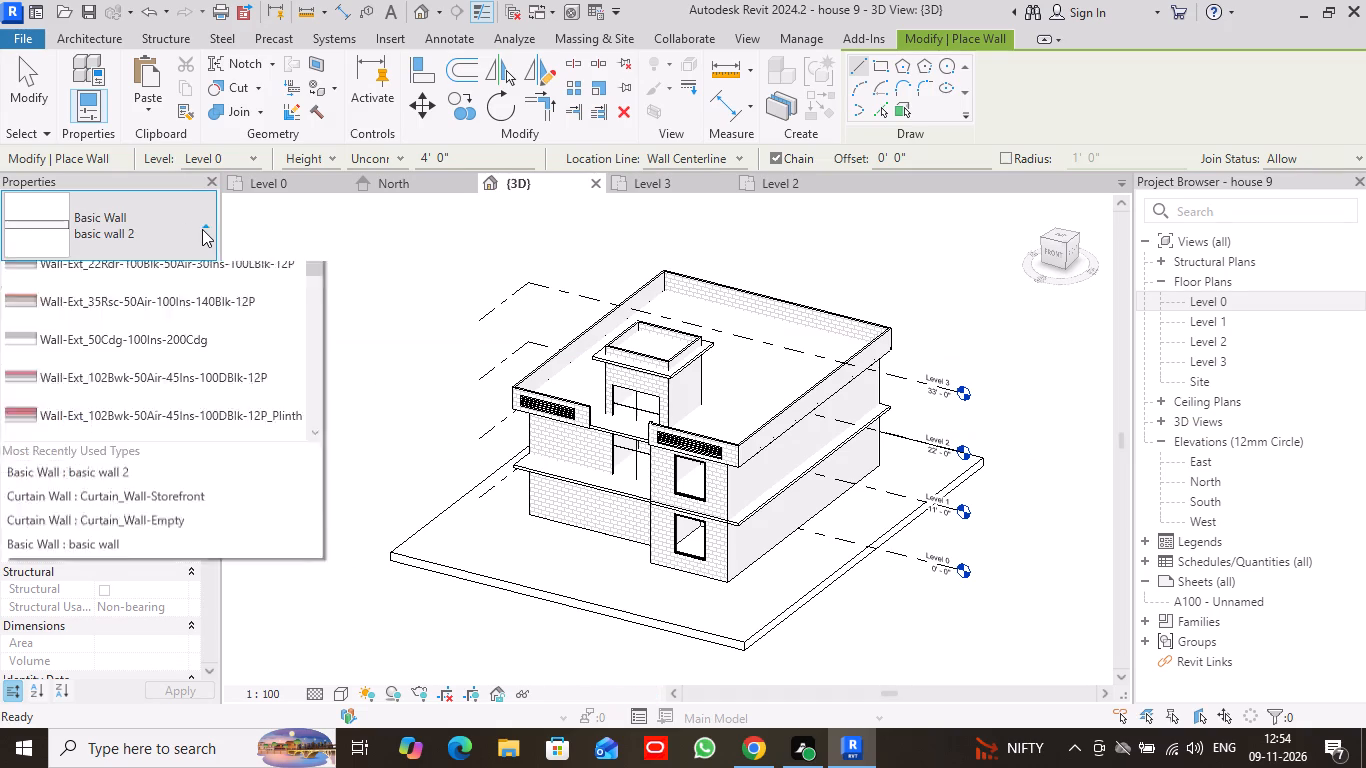
scroll(109, 322, up, 3)
click(109, 334)
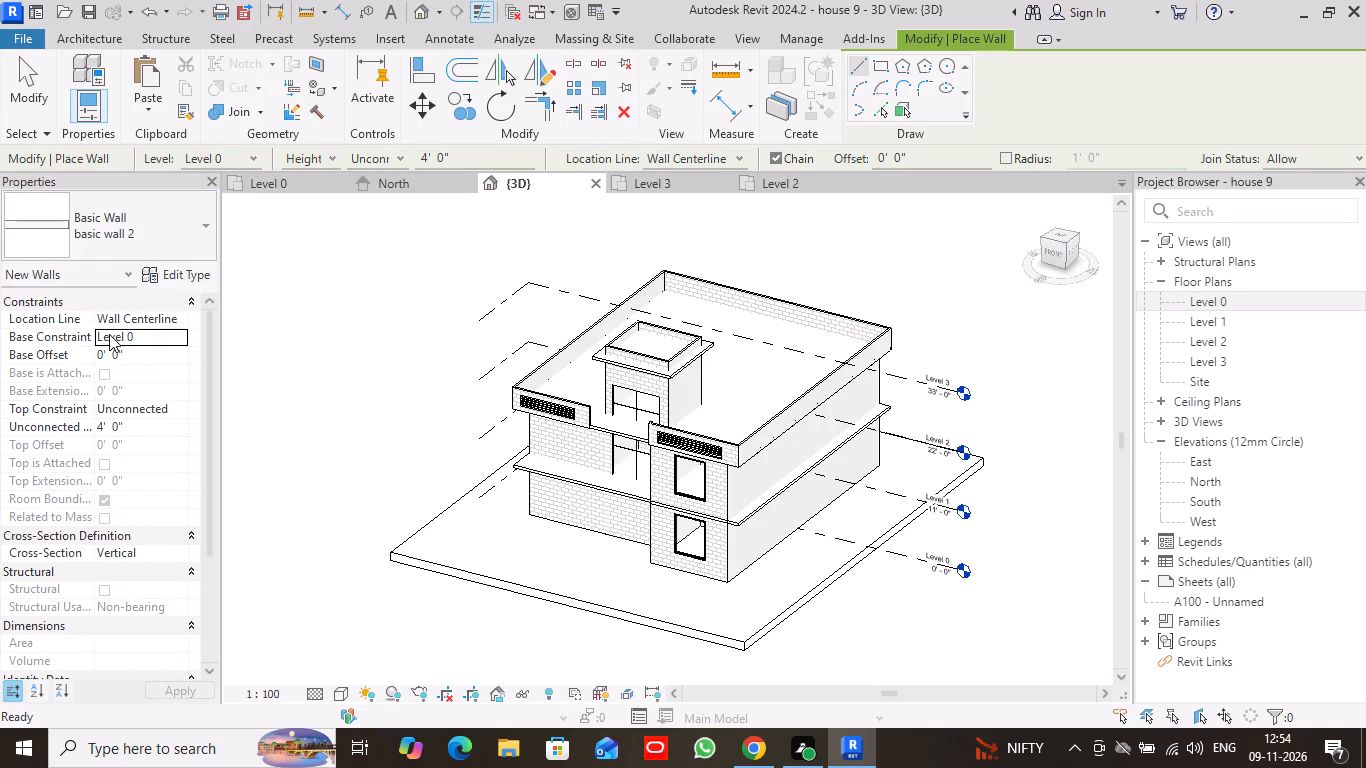
click(173, 269)
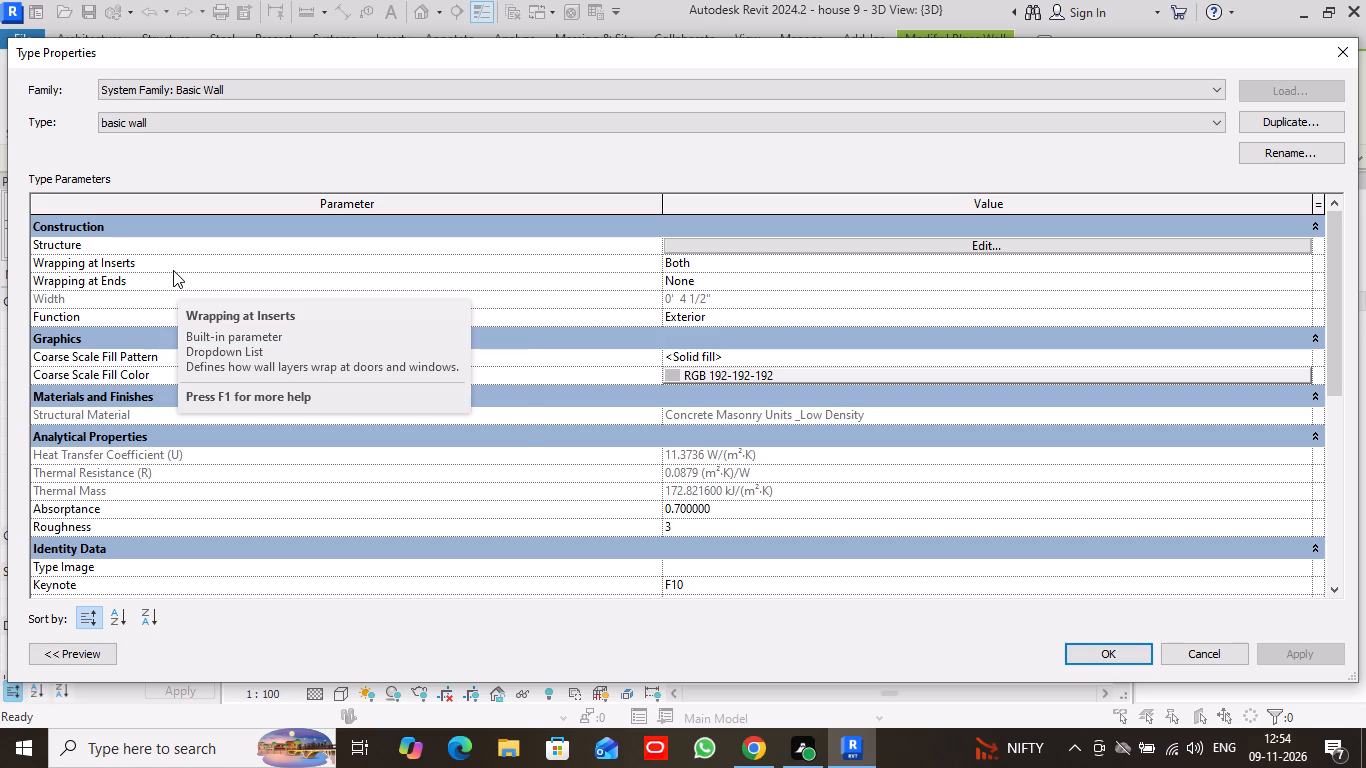
click(1337, 52)
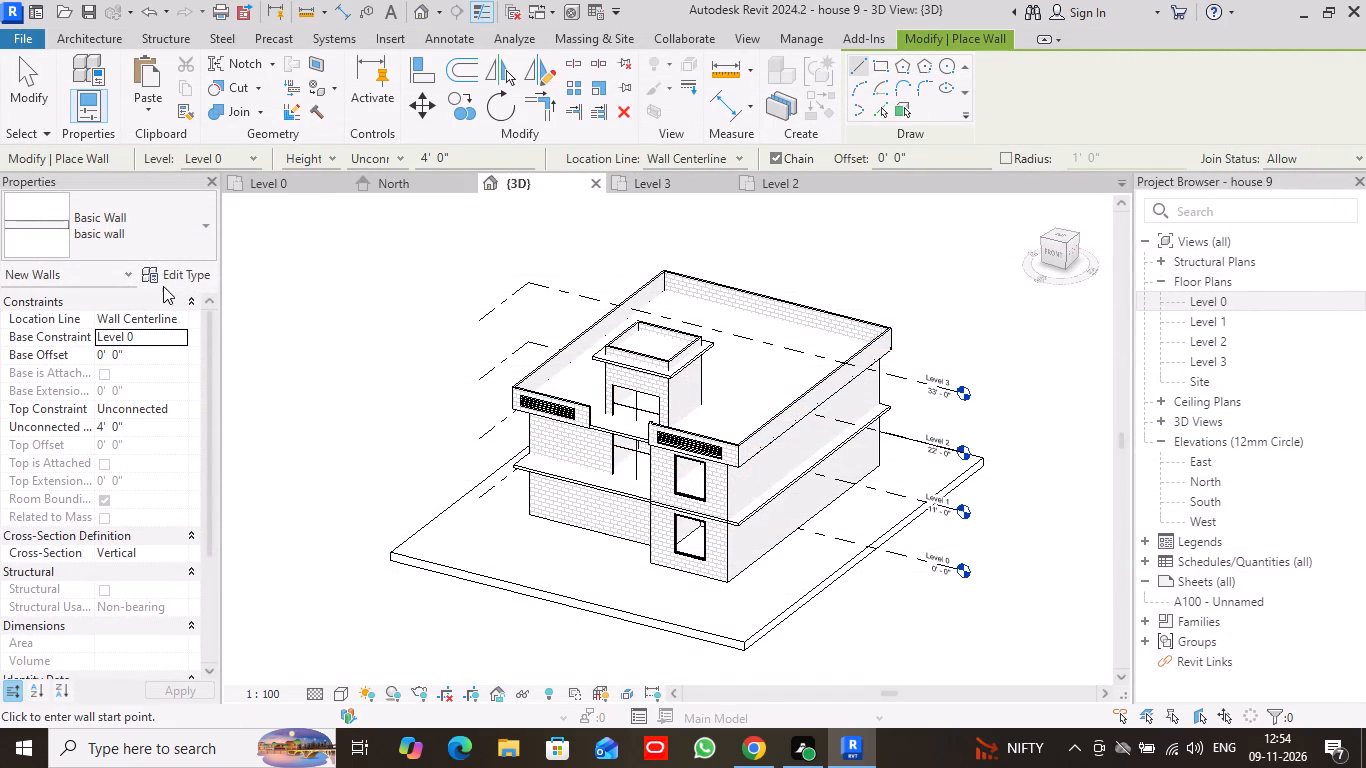
Set the new wall's base constraint to Level 1 and its top constraint to Up to level: Level 3.
click(146, 337)
click(180, 337)
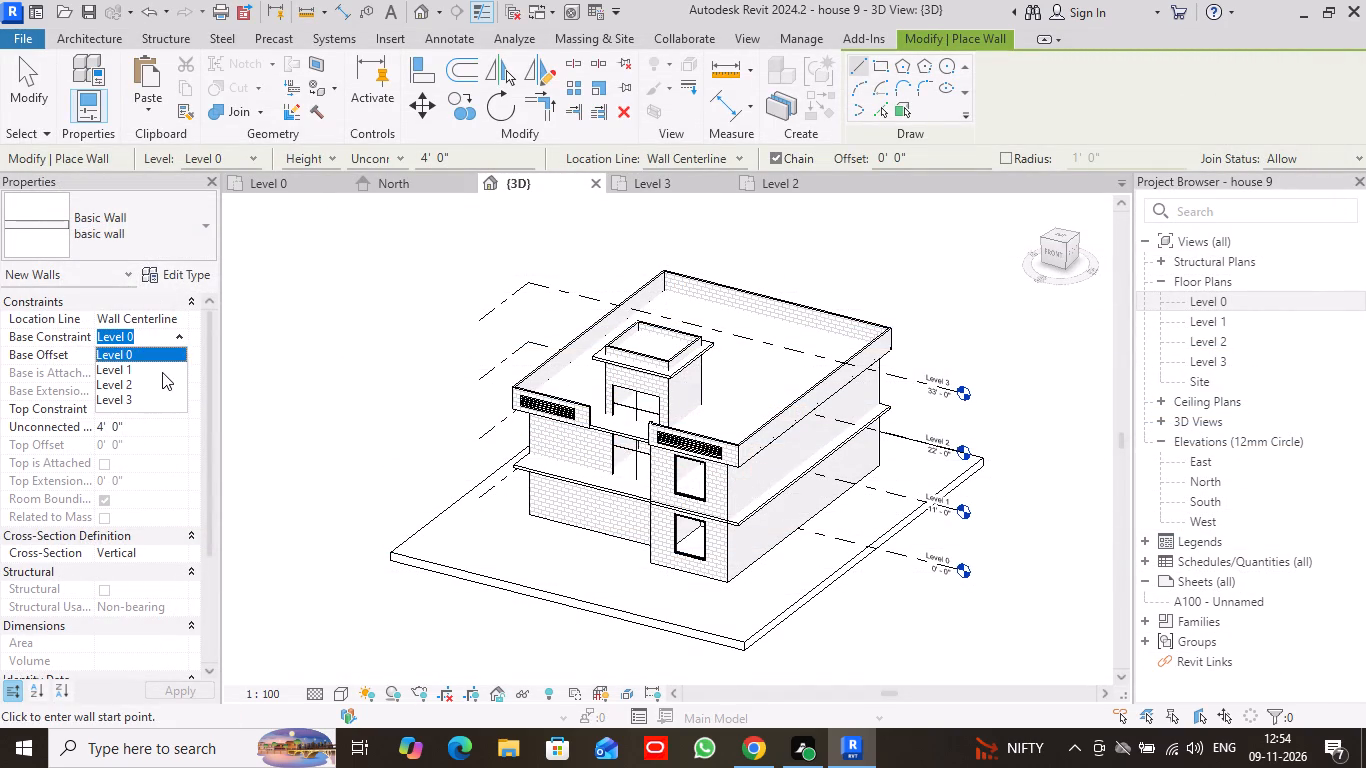
click(156, 374)
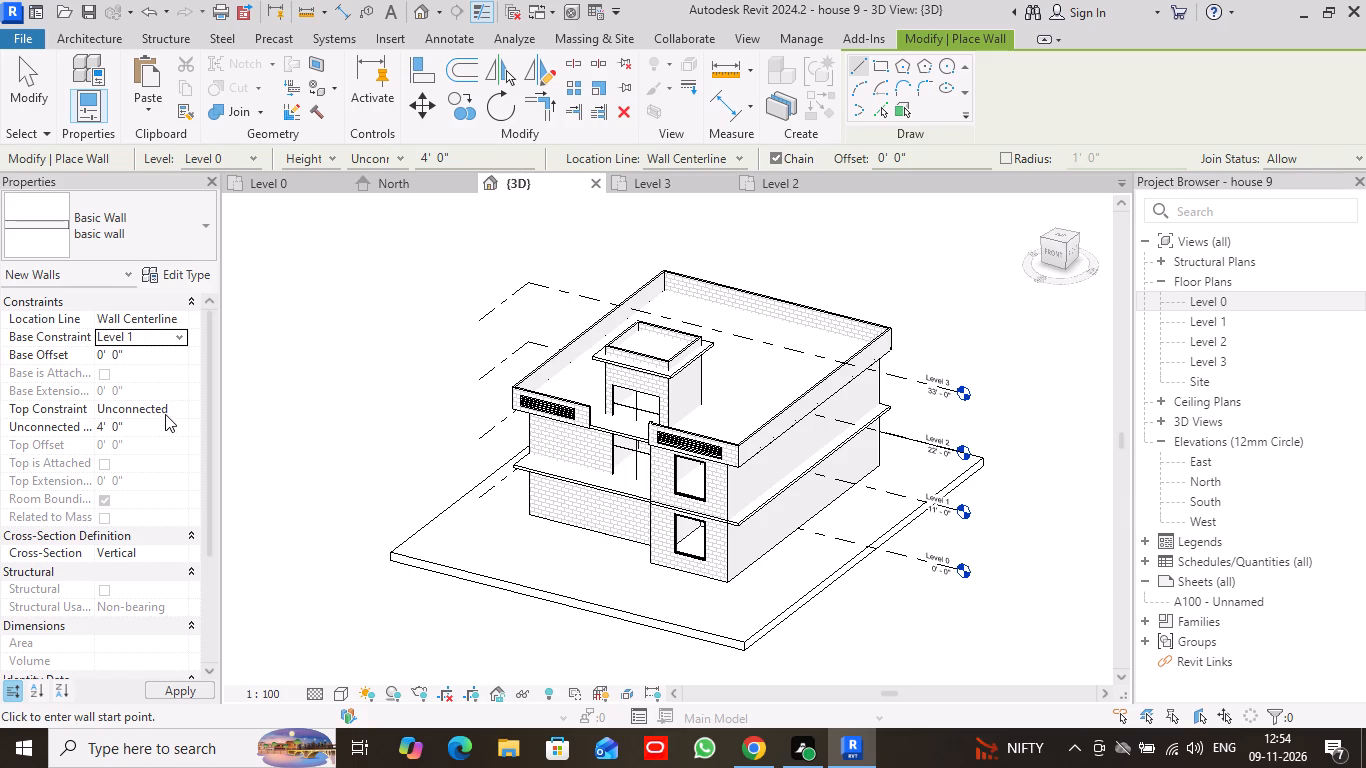
click(171, 410)
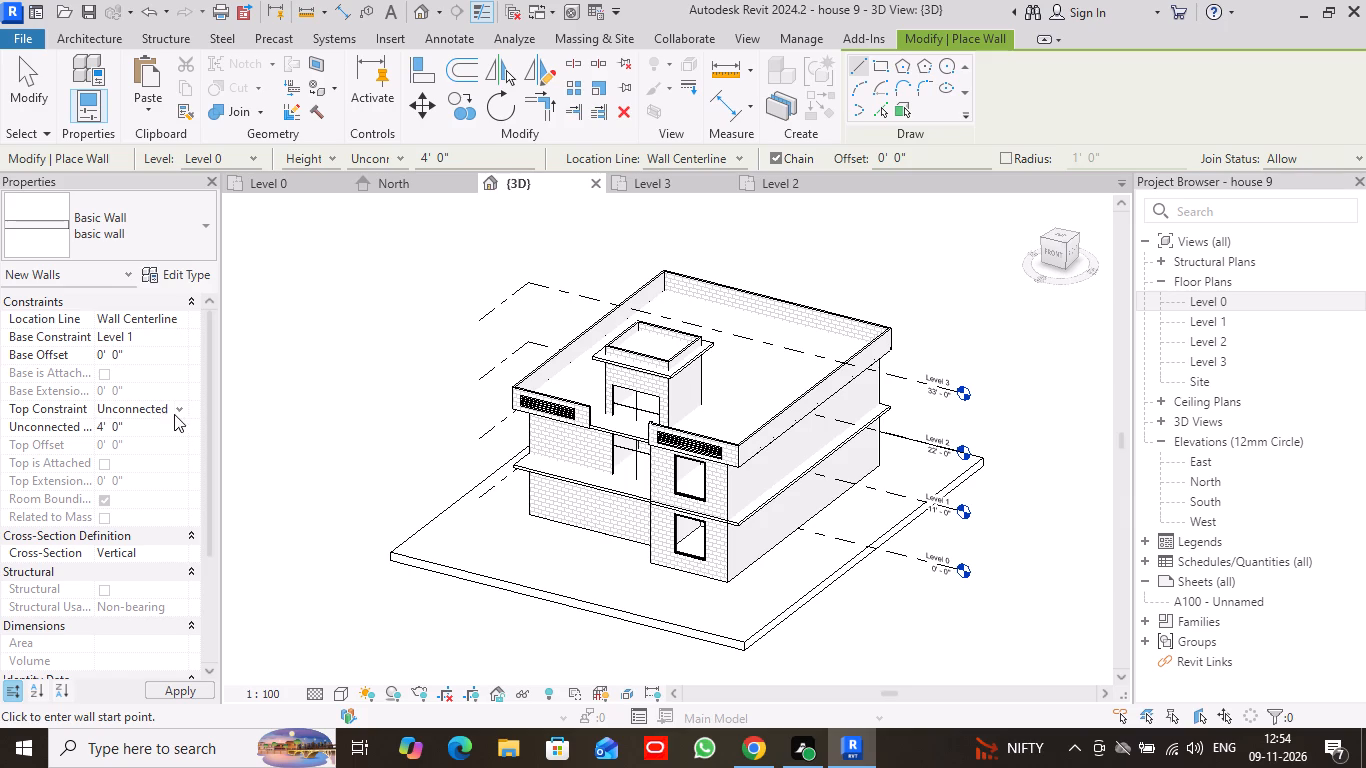
click(177, 403)
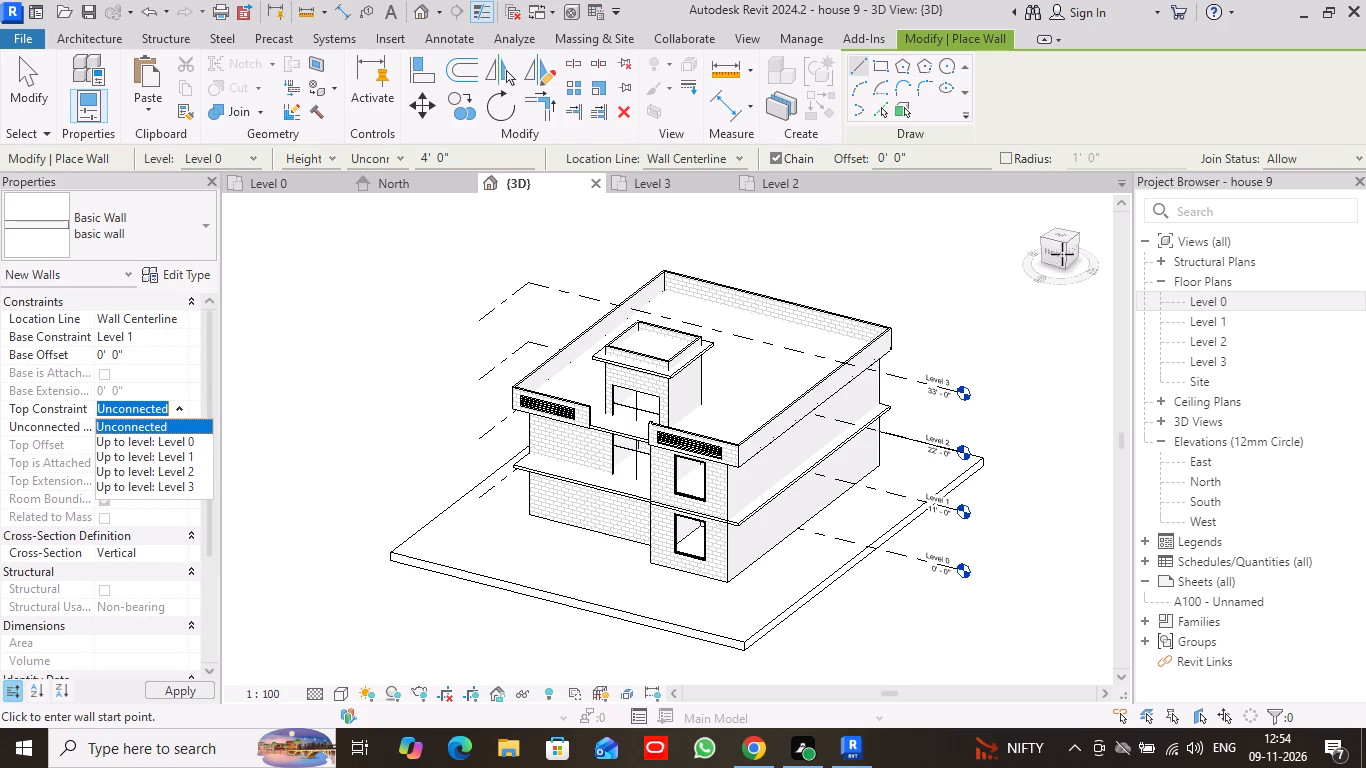
scroll(292, 319, down, 2)
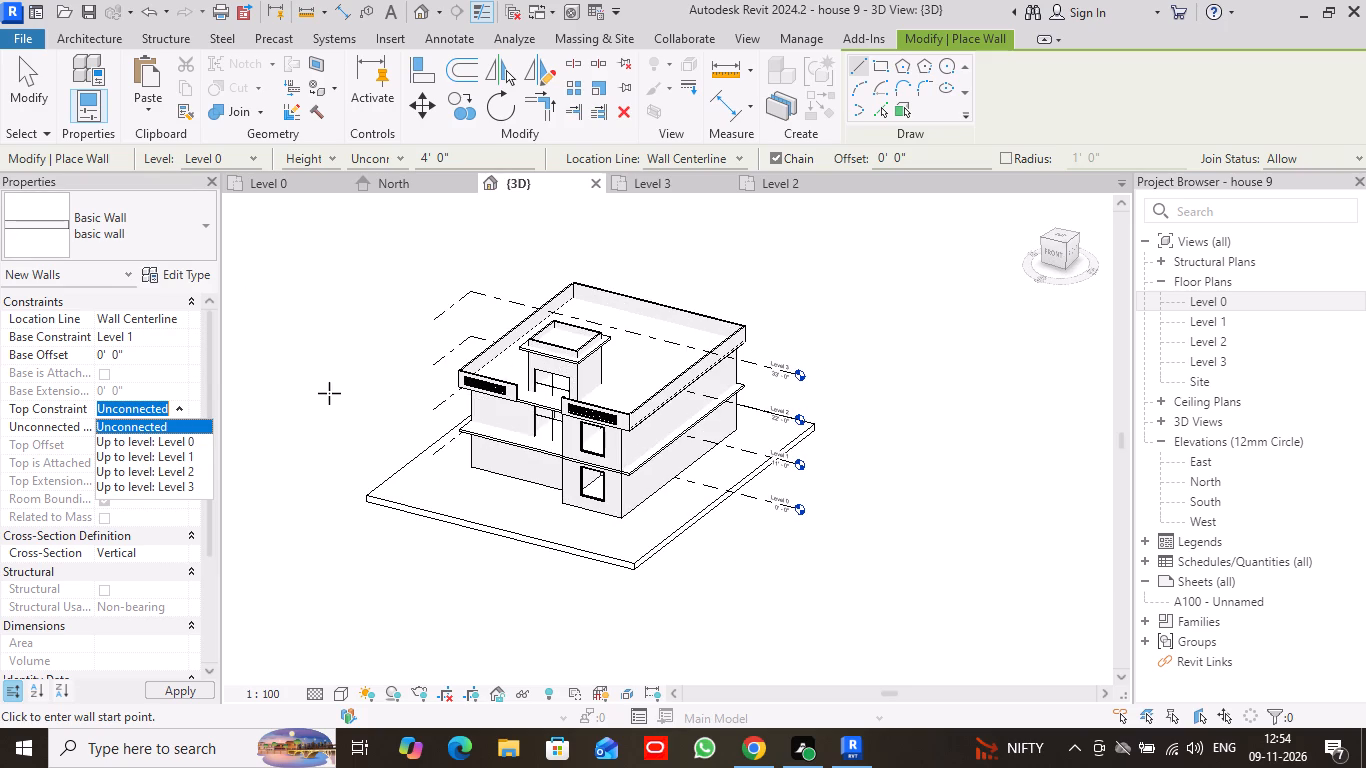
click(176, 485)
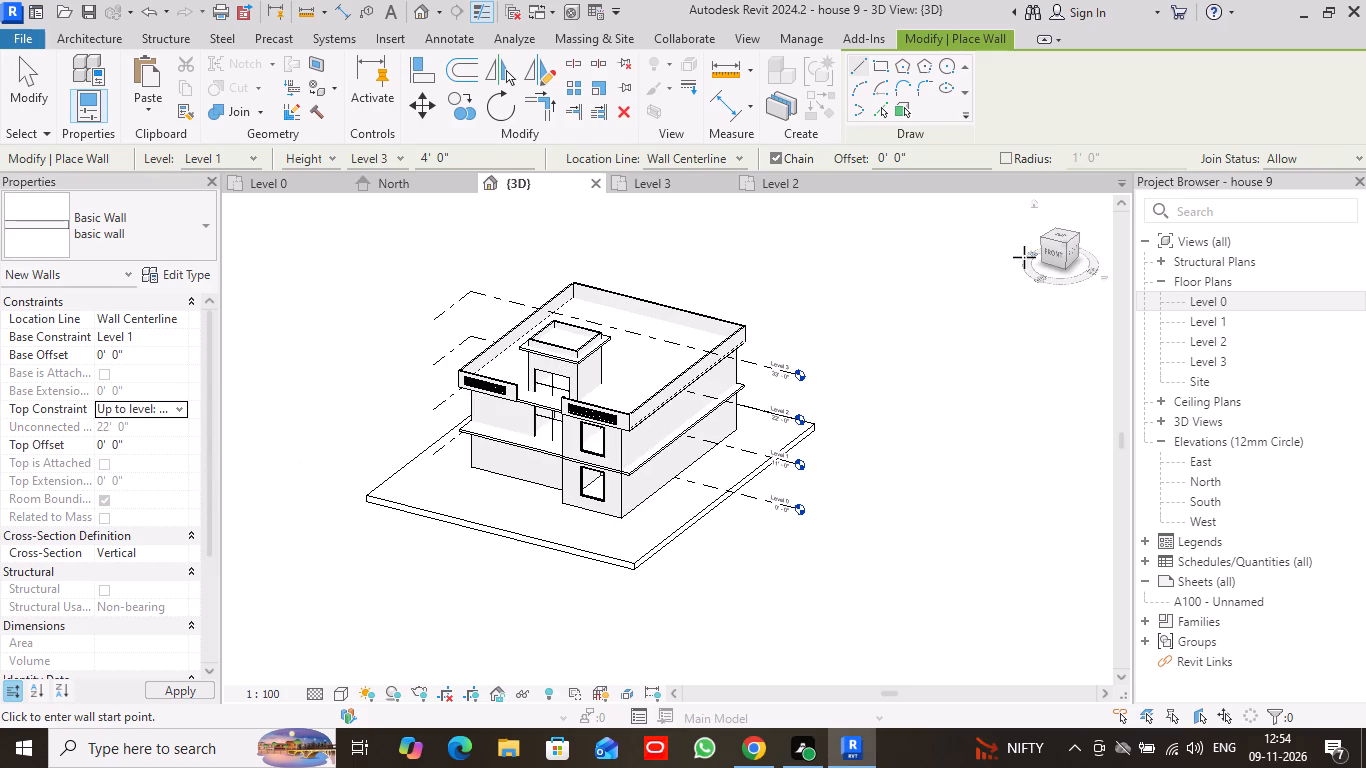
In the Level 1 plan, draw a 9'-0" wall along the front soffit edge, aligned with the central curtain wall window's ends.
click(1052, 247)
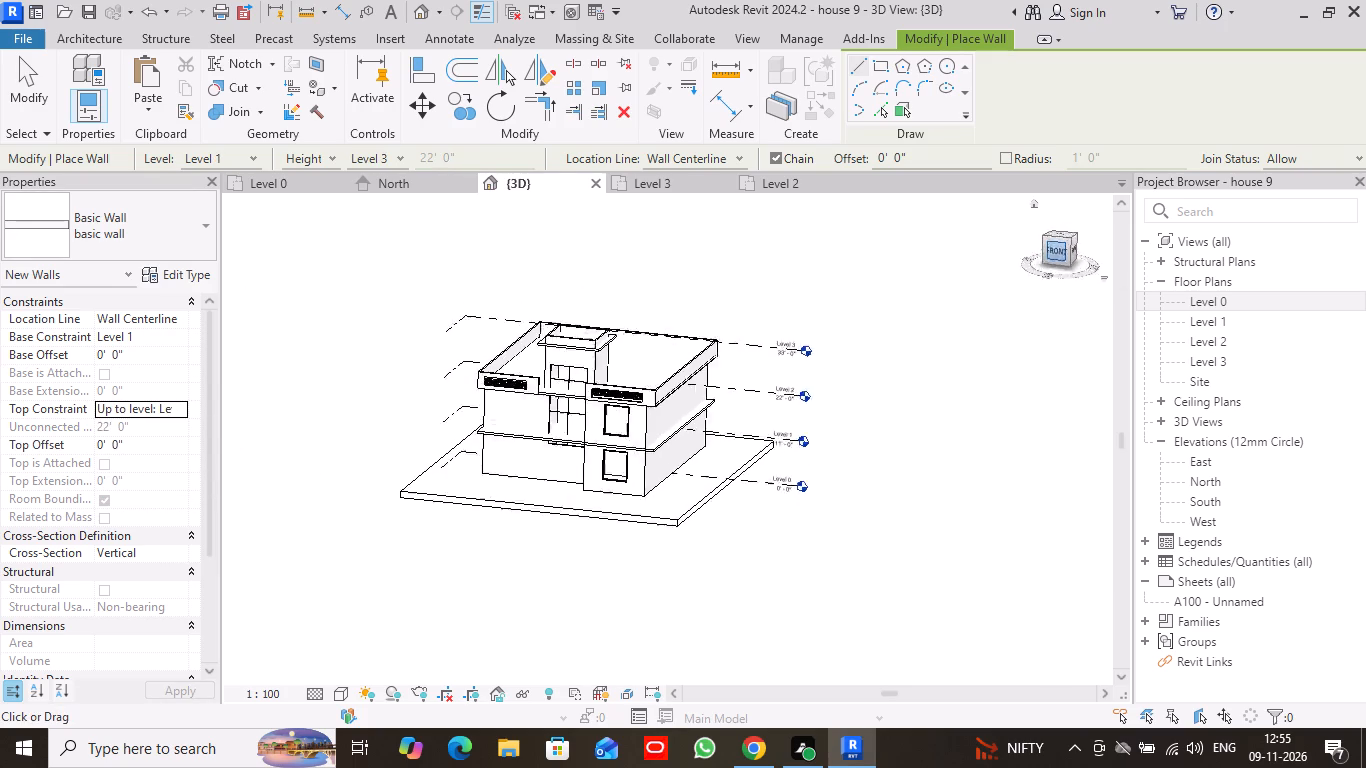
scroll(684, 389, up, 3)
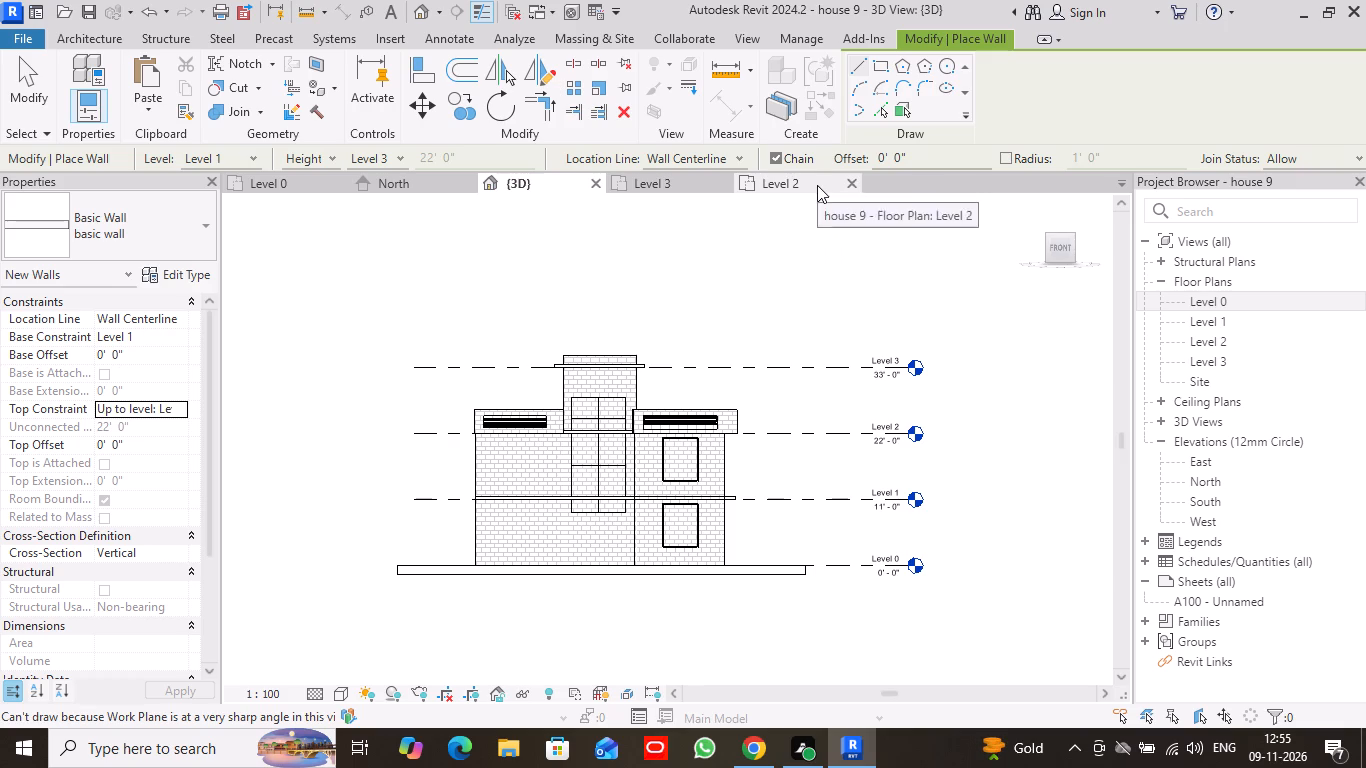
double_click(1224, 319)
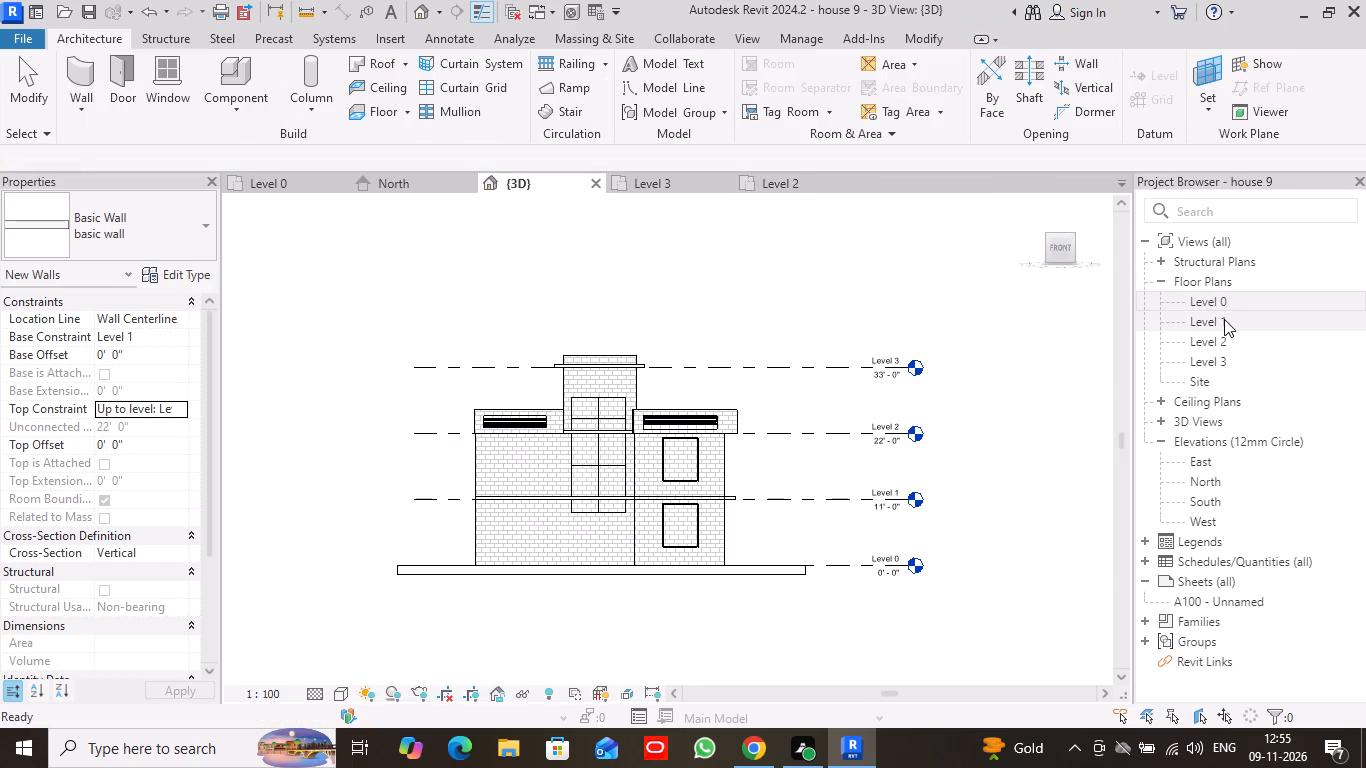
scroll(486, 561, up, 7)
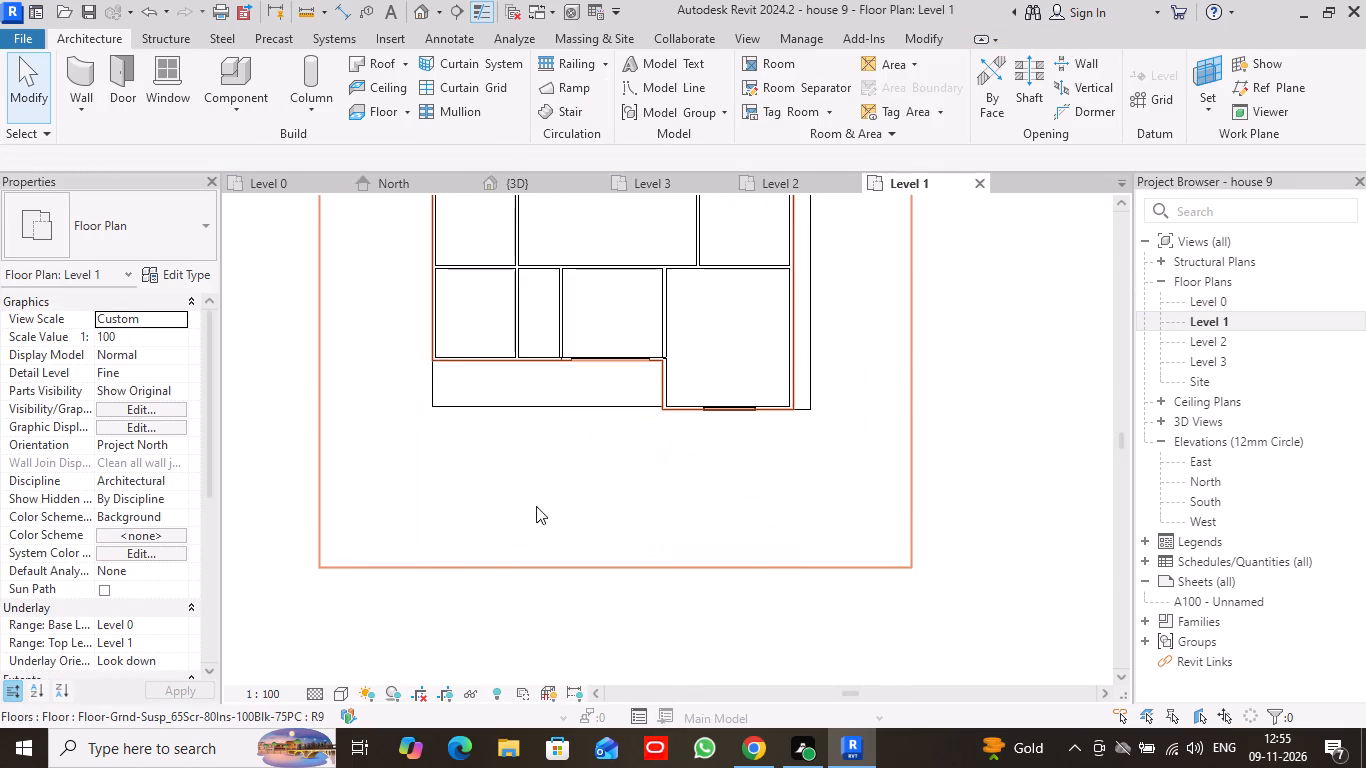
middle_drag(606, 460, 604, 536)
scroll(604, 538, up, 4)
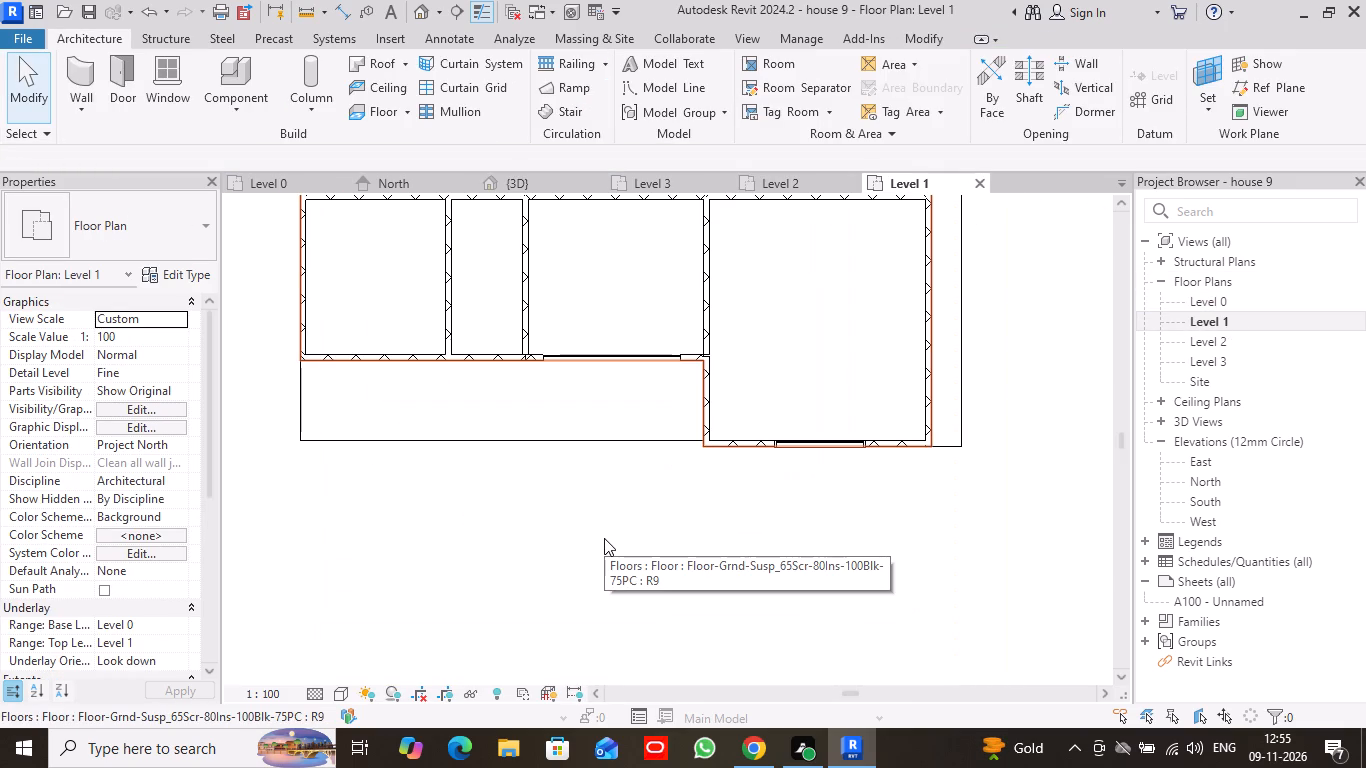
scroll(604, 538, up, 4)
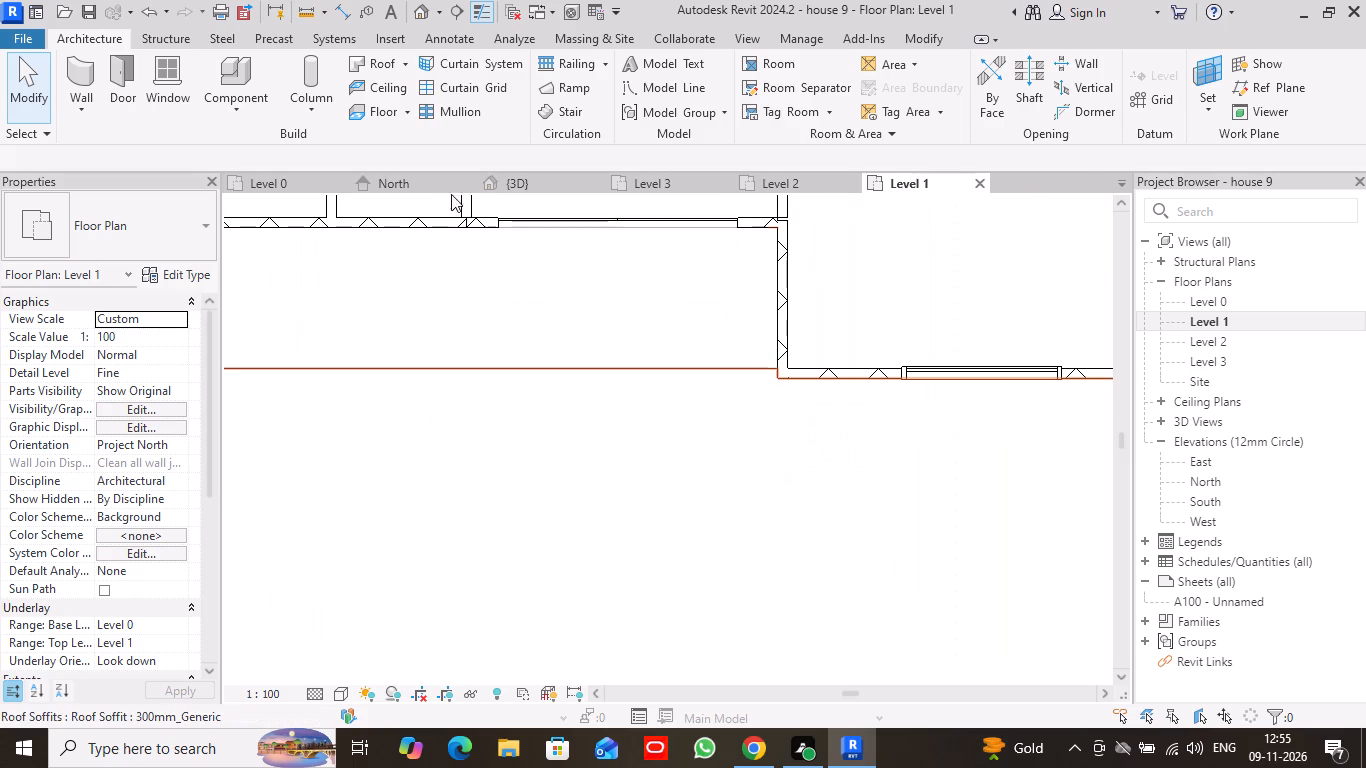
click(90, 78)
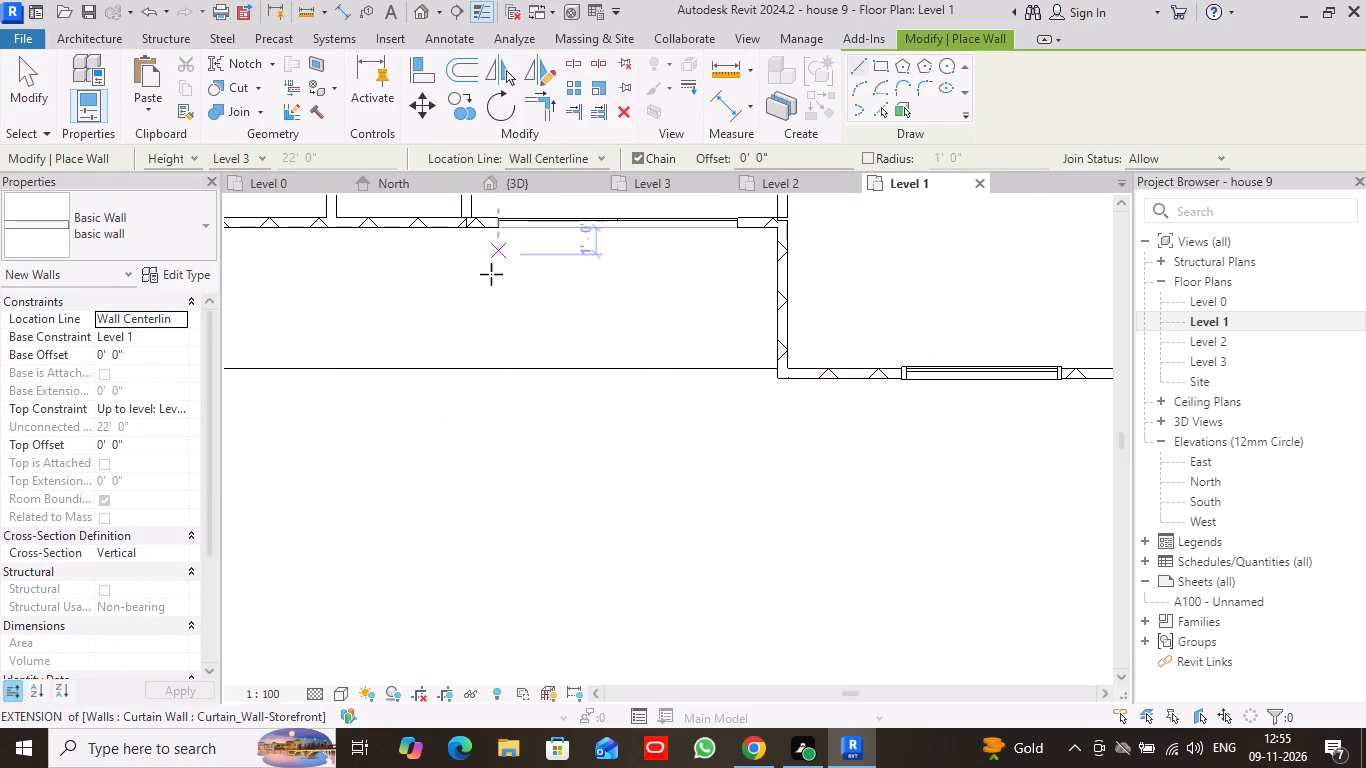
click(492, 366)
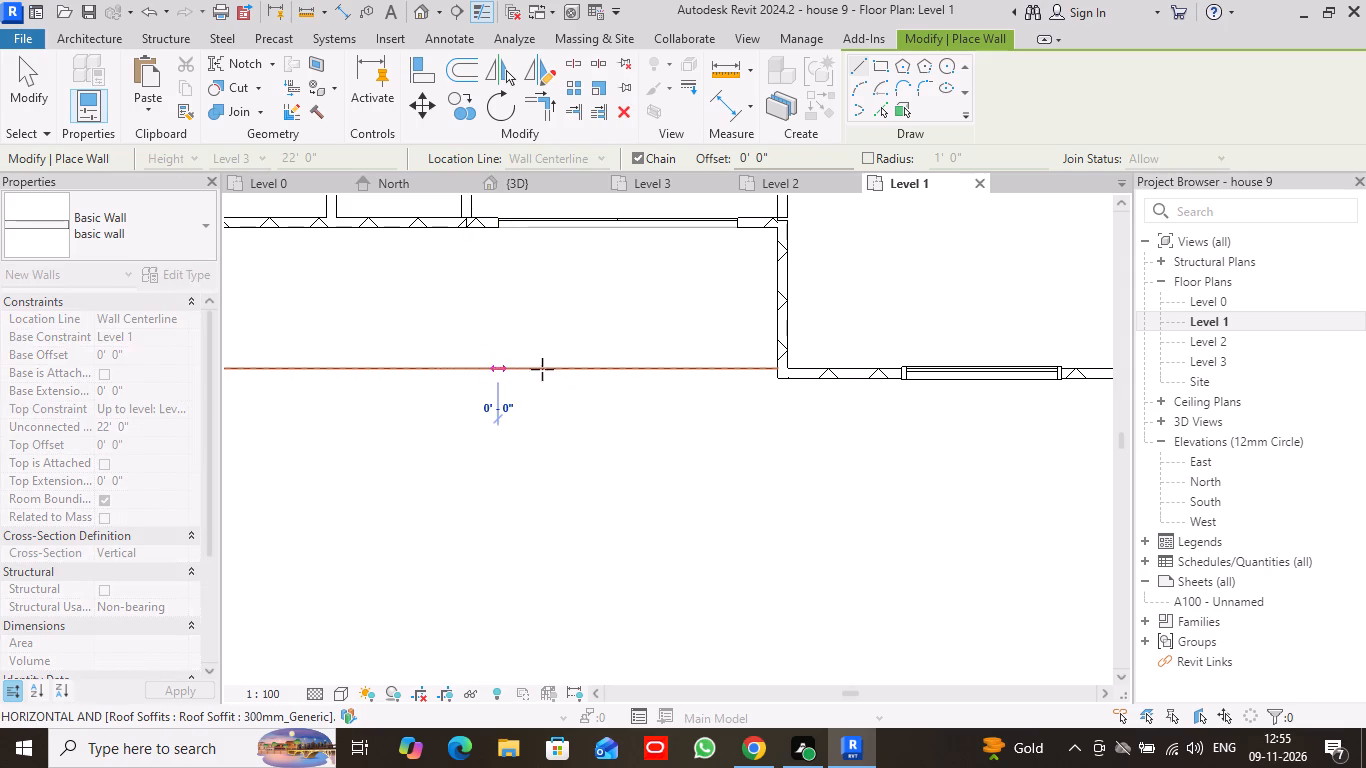
click(733, 365)
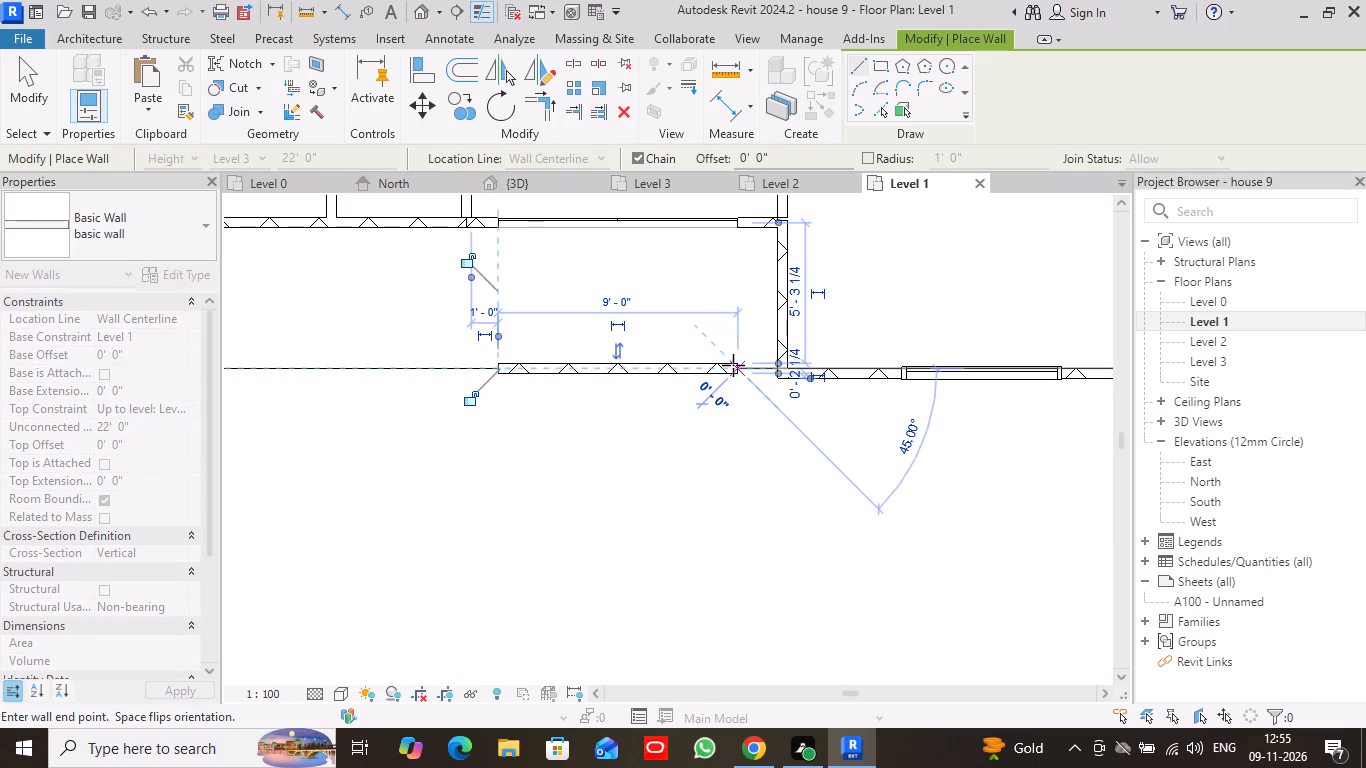
click(25, 81)
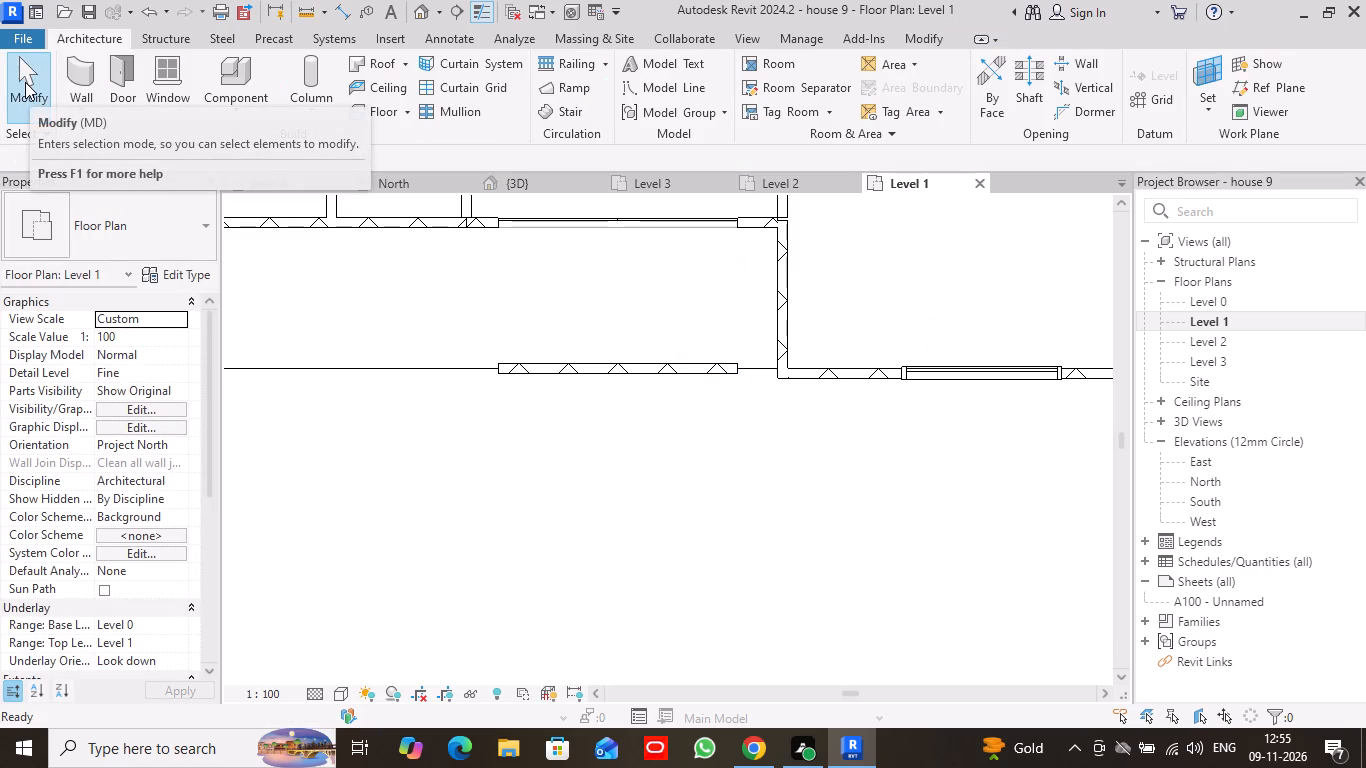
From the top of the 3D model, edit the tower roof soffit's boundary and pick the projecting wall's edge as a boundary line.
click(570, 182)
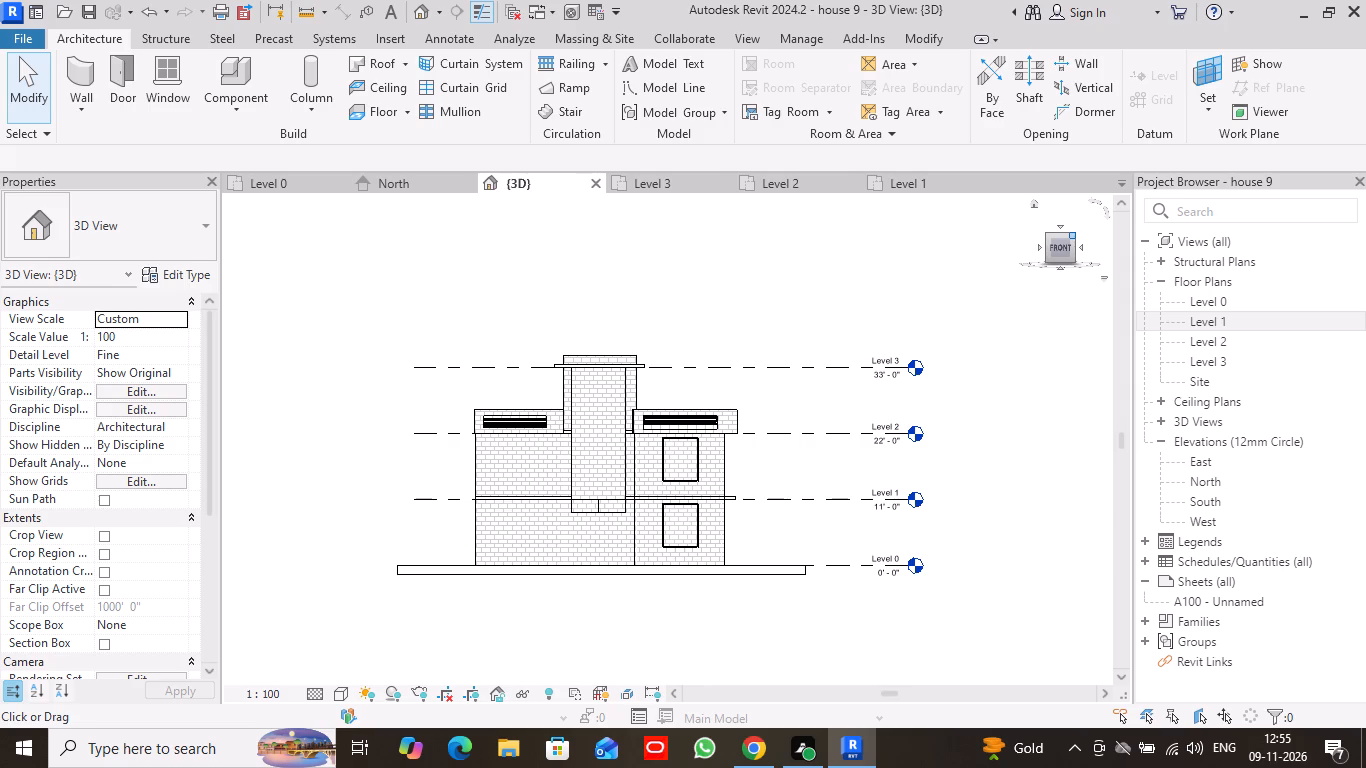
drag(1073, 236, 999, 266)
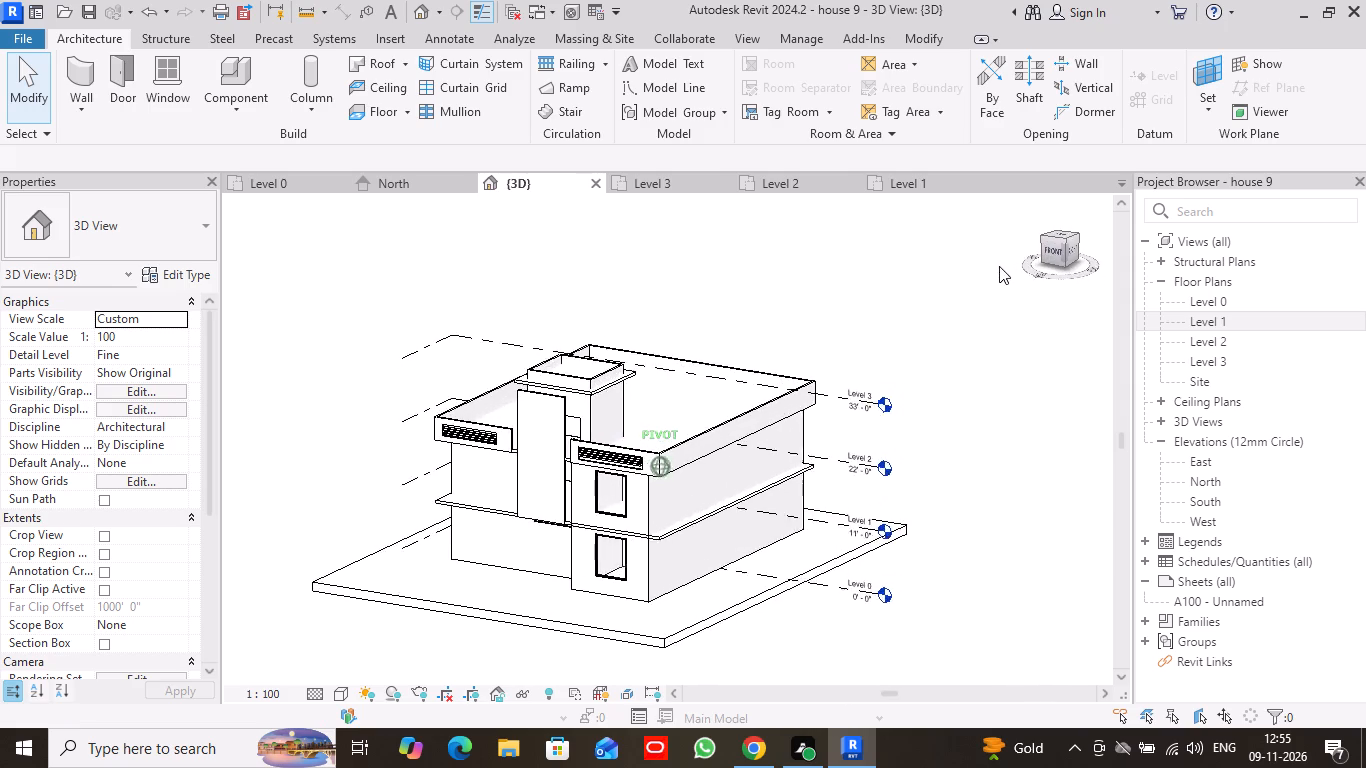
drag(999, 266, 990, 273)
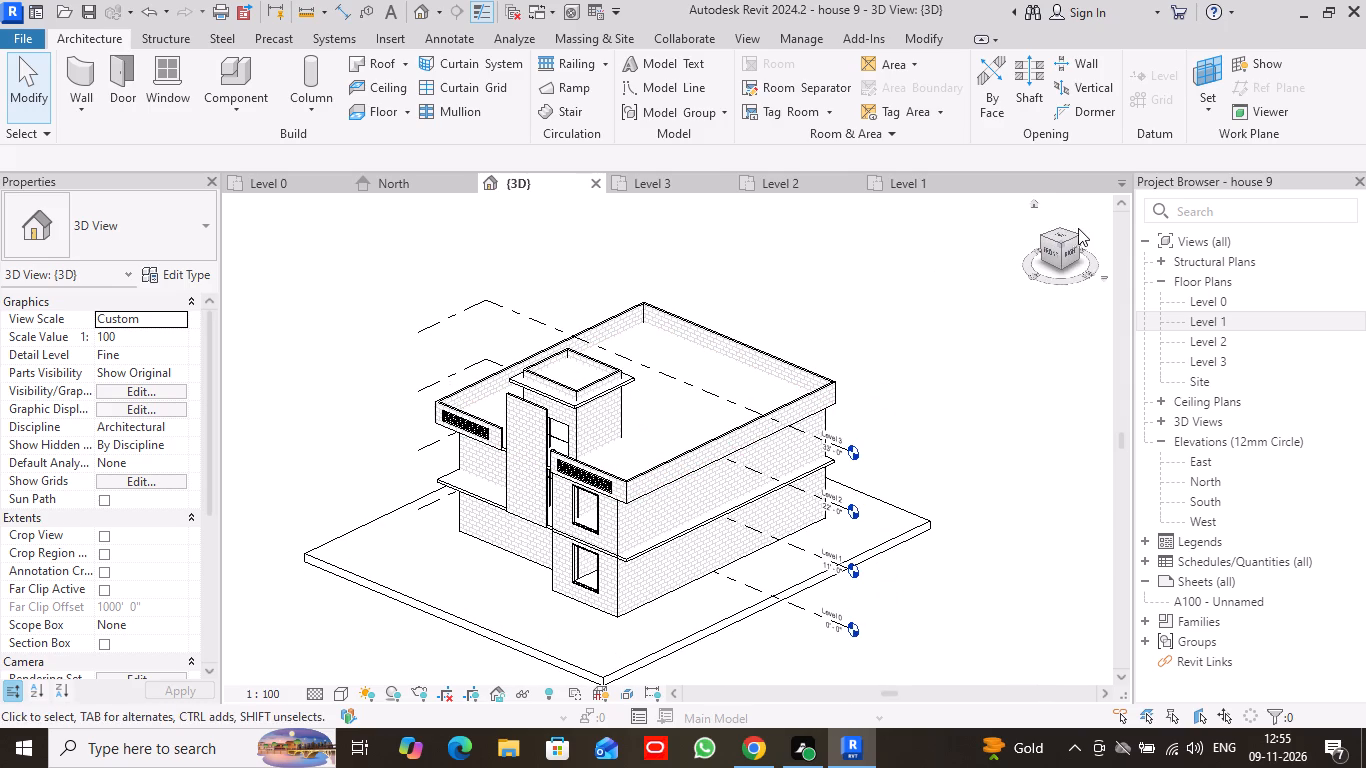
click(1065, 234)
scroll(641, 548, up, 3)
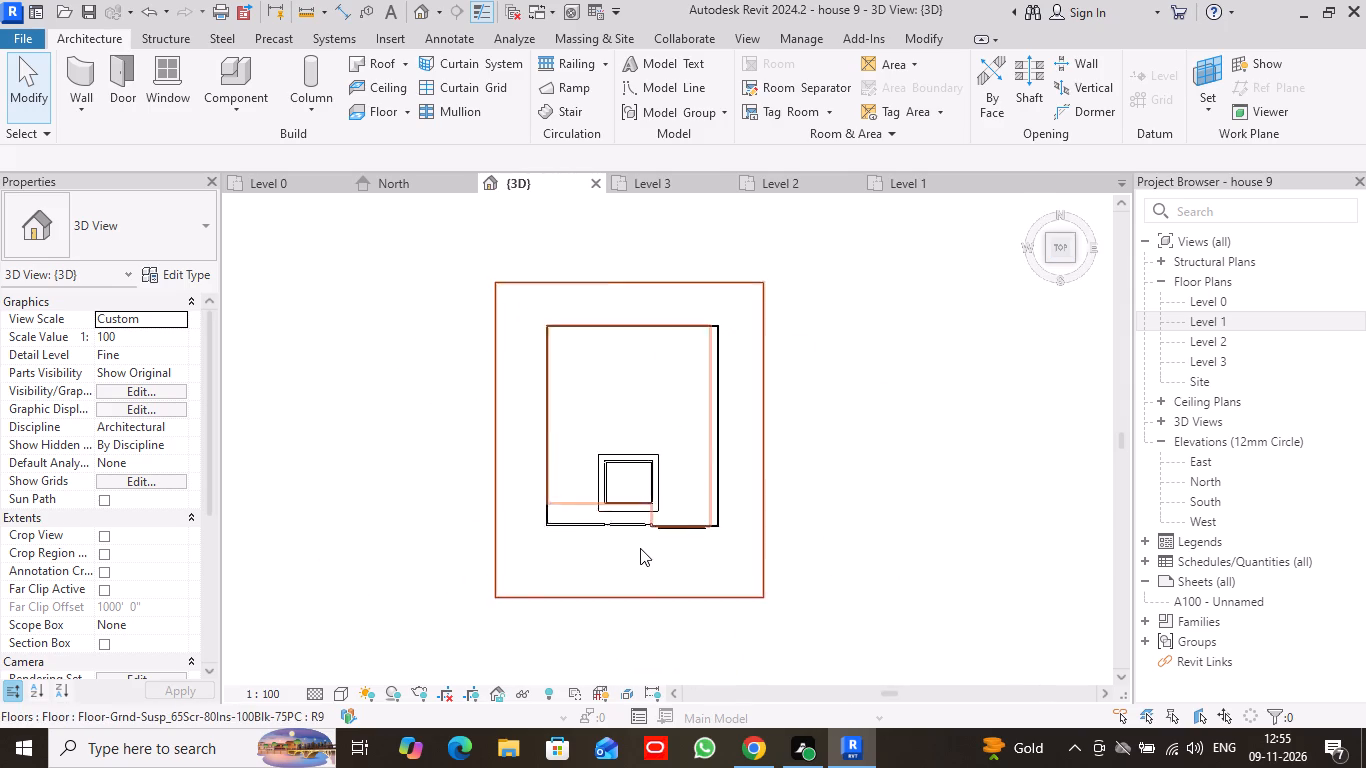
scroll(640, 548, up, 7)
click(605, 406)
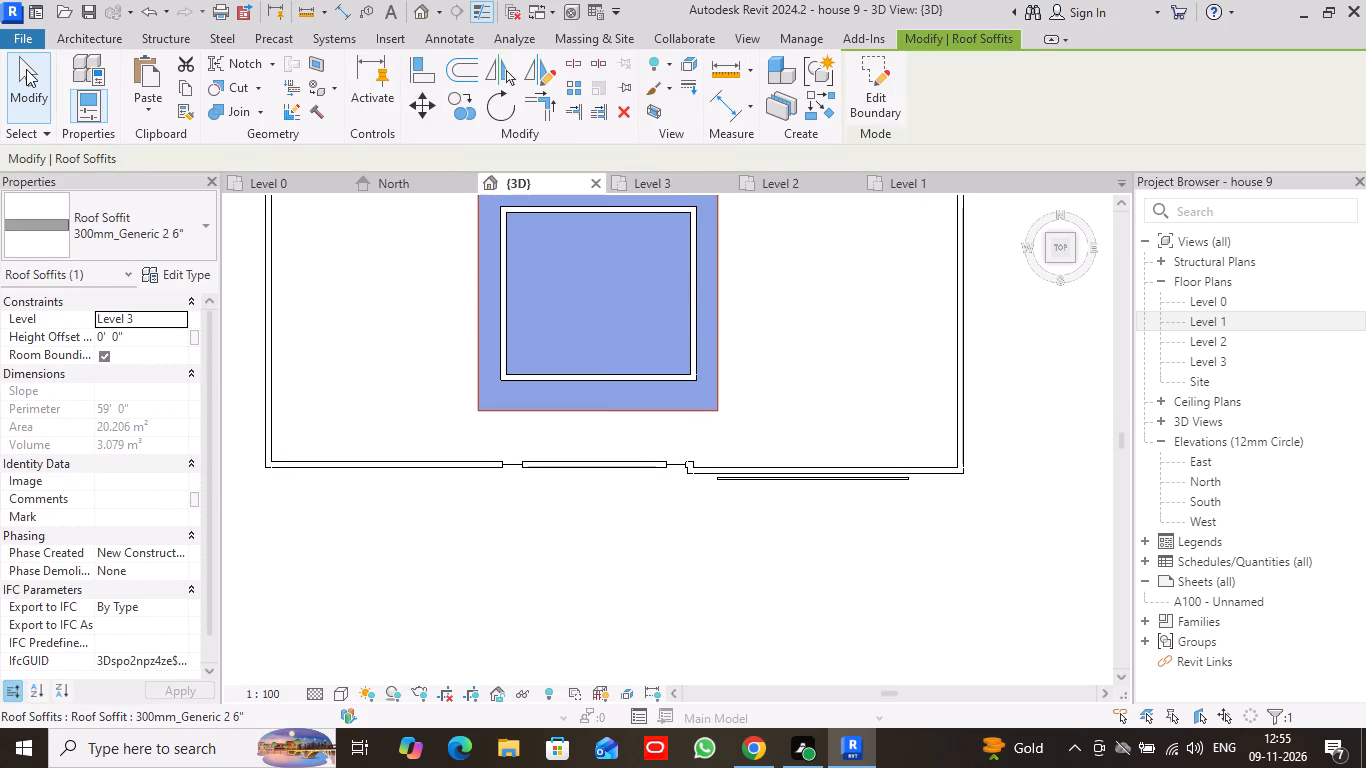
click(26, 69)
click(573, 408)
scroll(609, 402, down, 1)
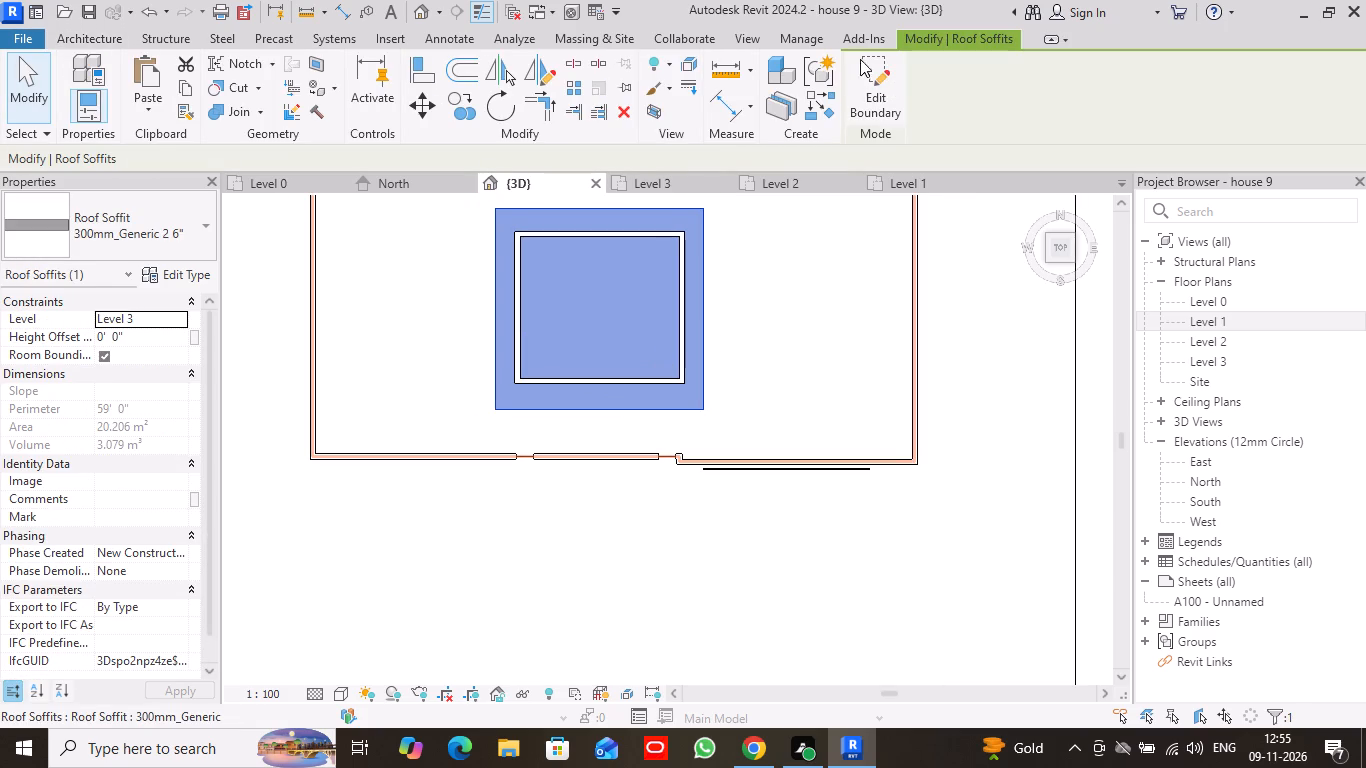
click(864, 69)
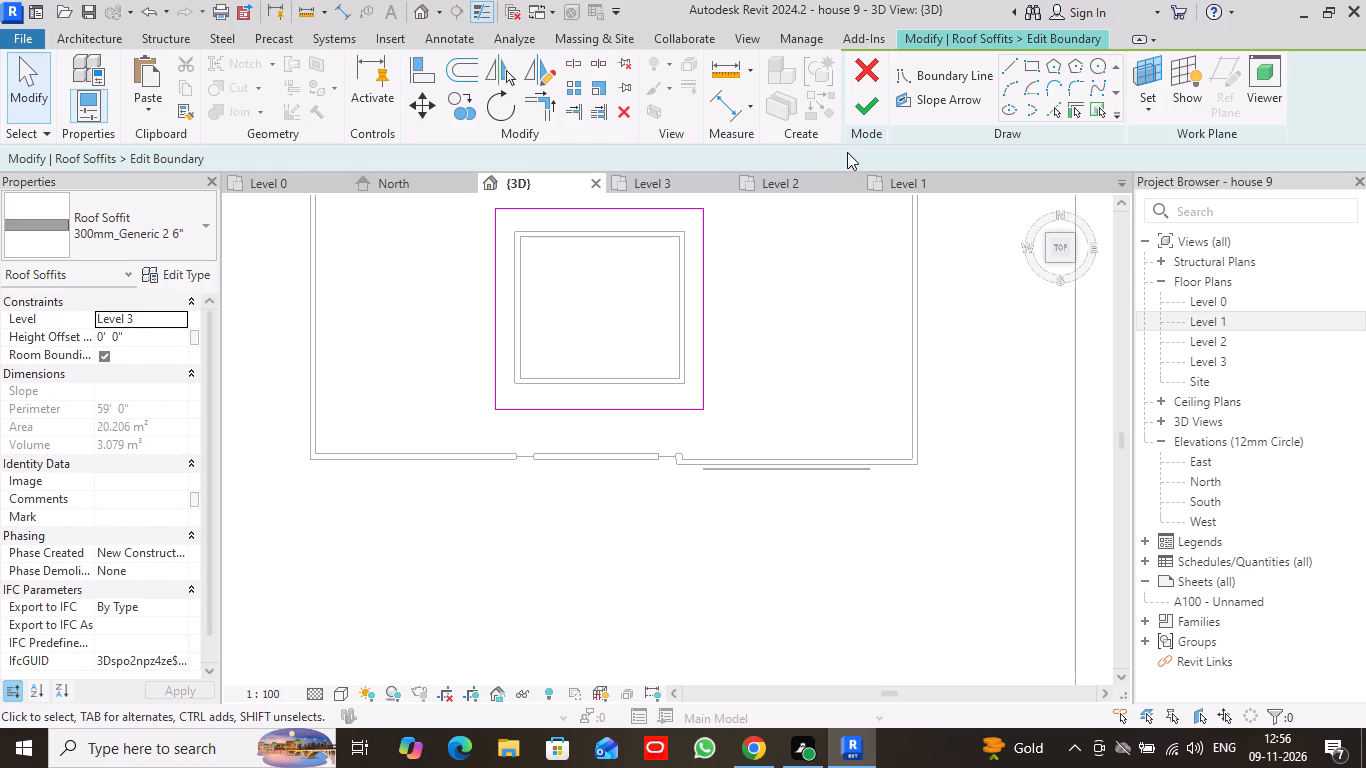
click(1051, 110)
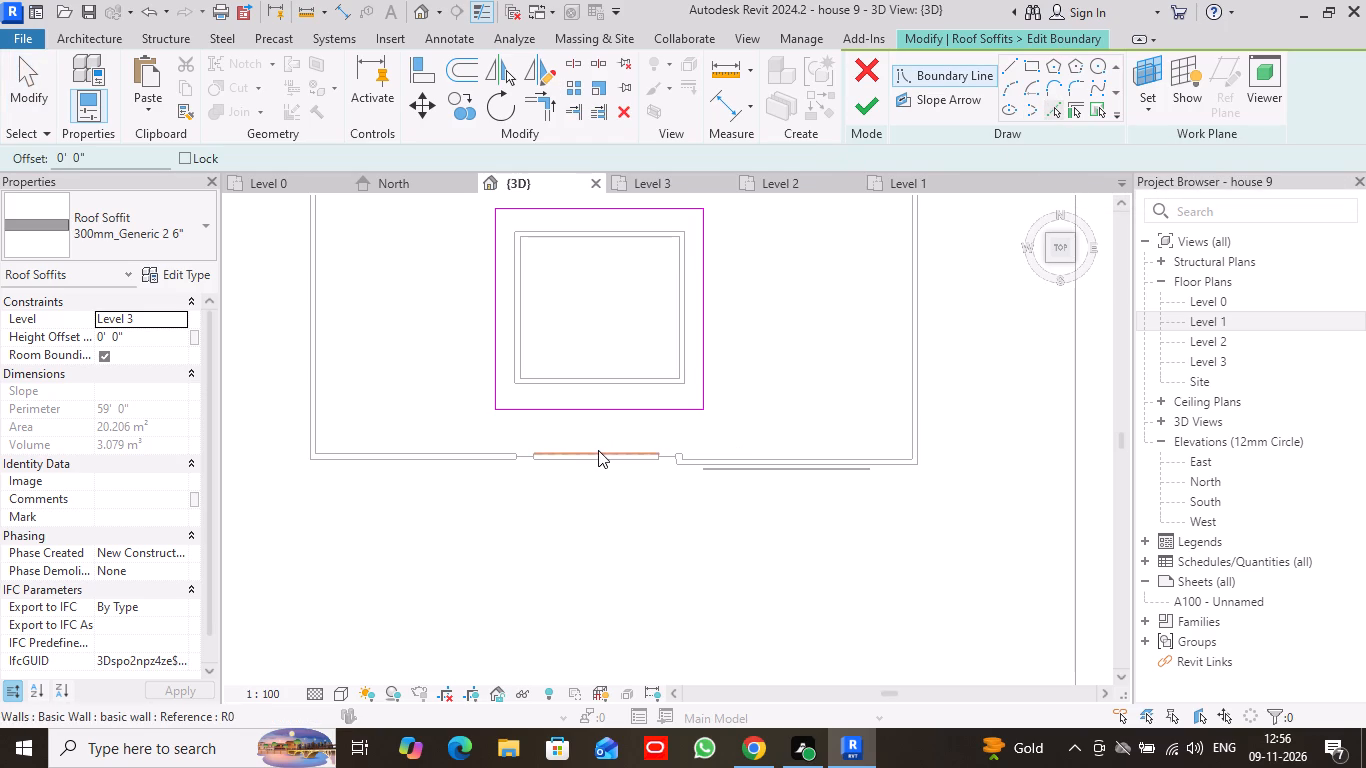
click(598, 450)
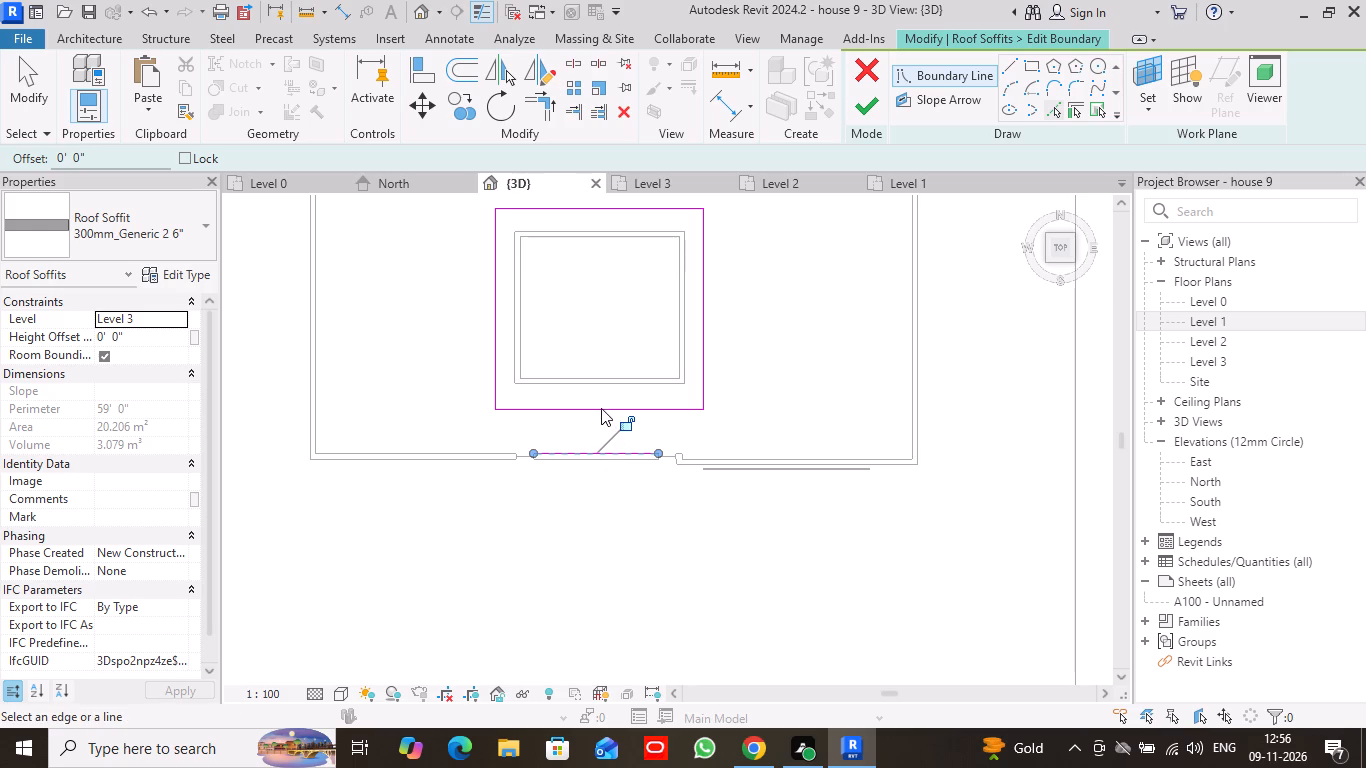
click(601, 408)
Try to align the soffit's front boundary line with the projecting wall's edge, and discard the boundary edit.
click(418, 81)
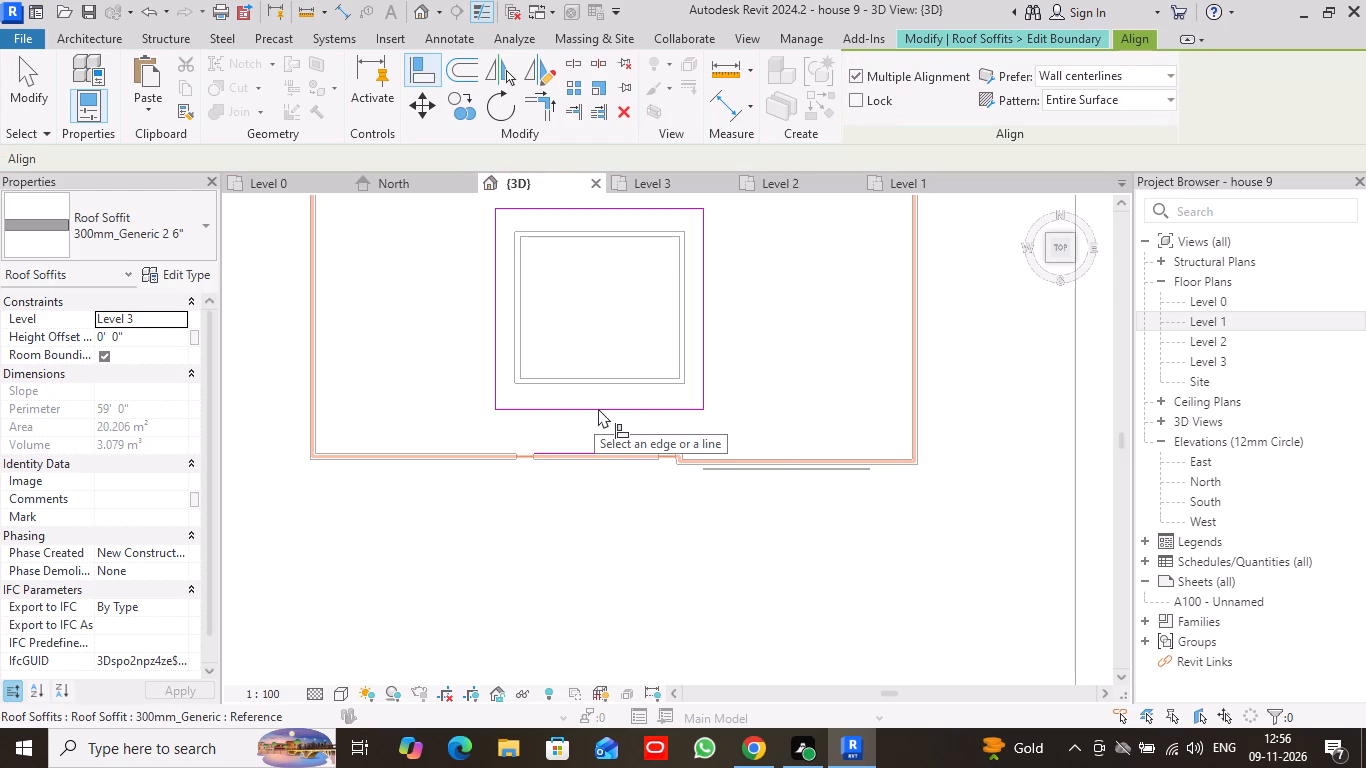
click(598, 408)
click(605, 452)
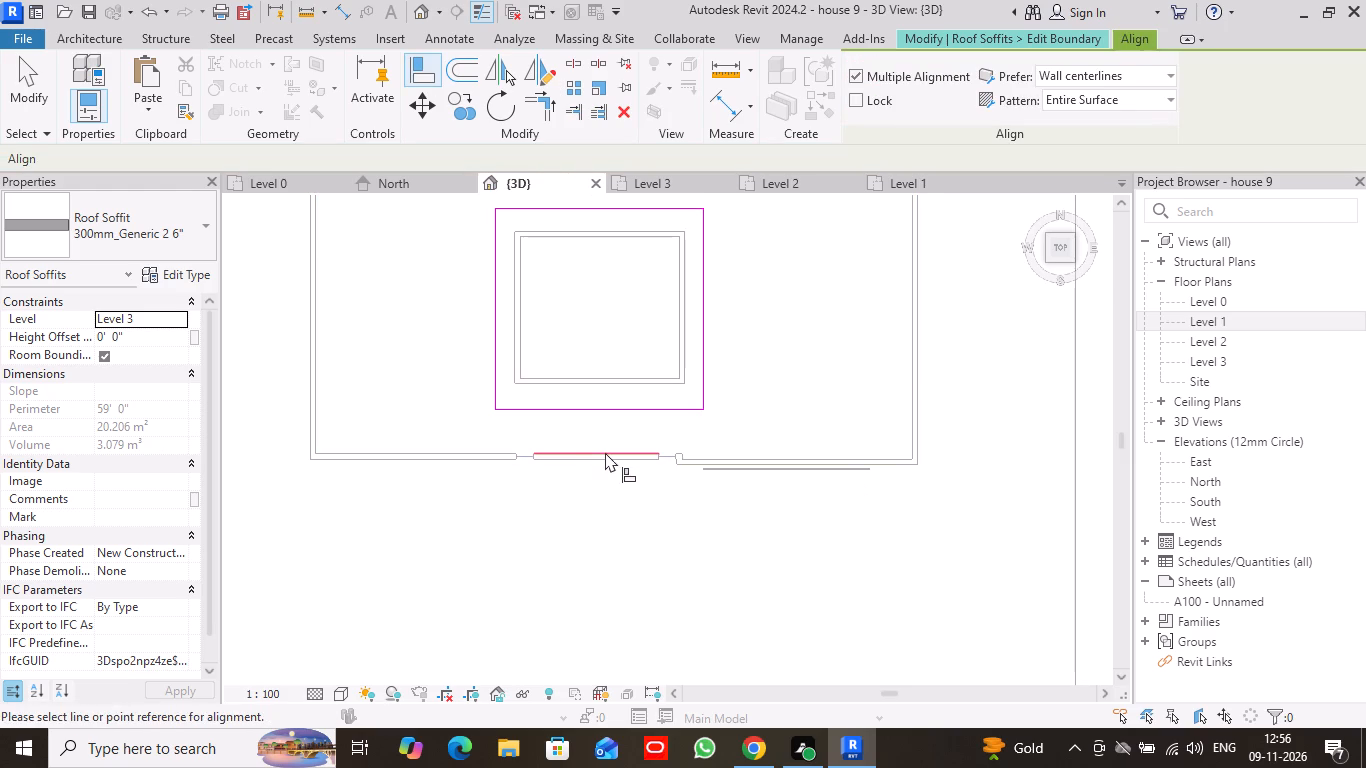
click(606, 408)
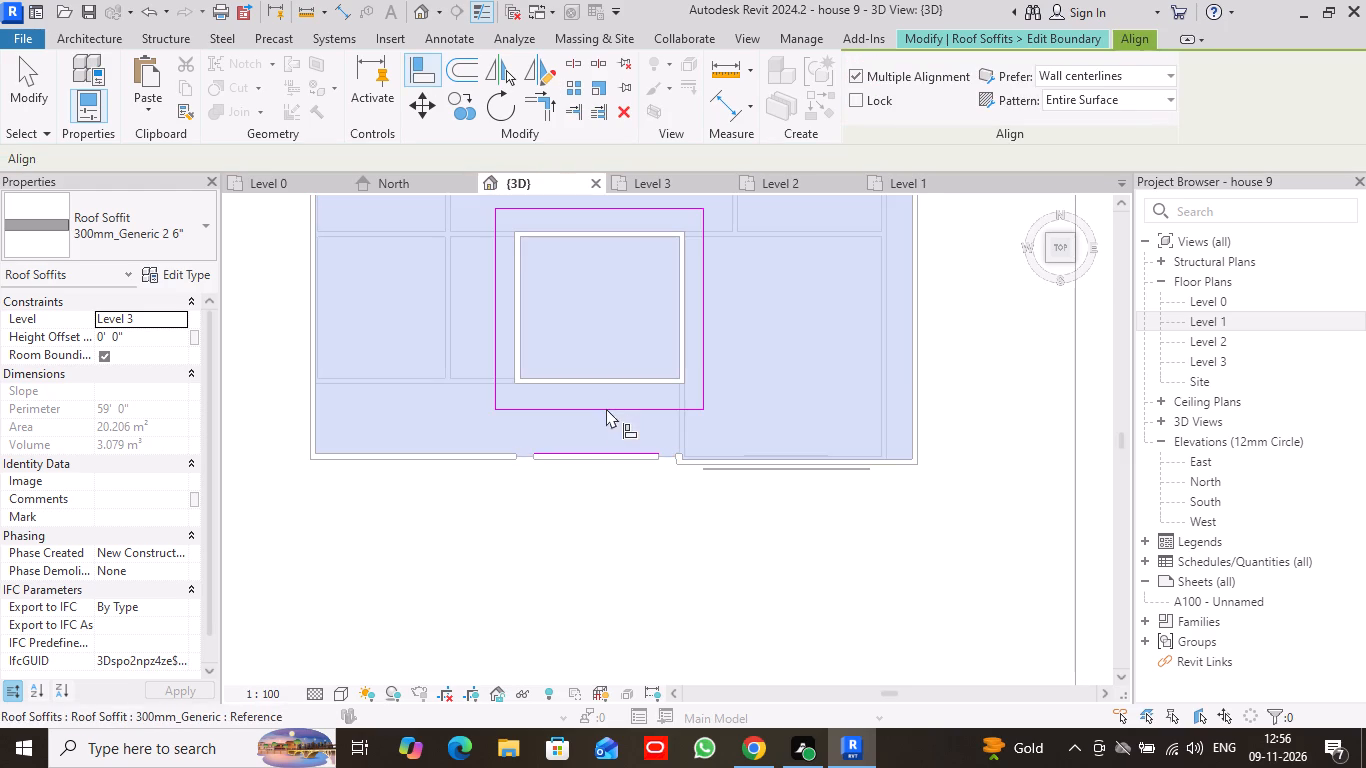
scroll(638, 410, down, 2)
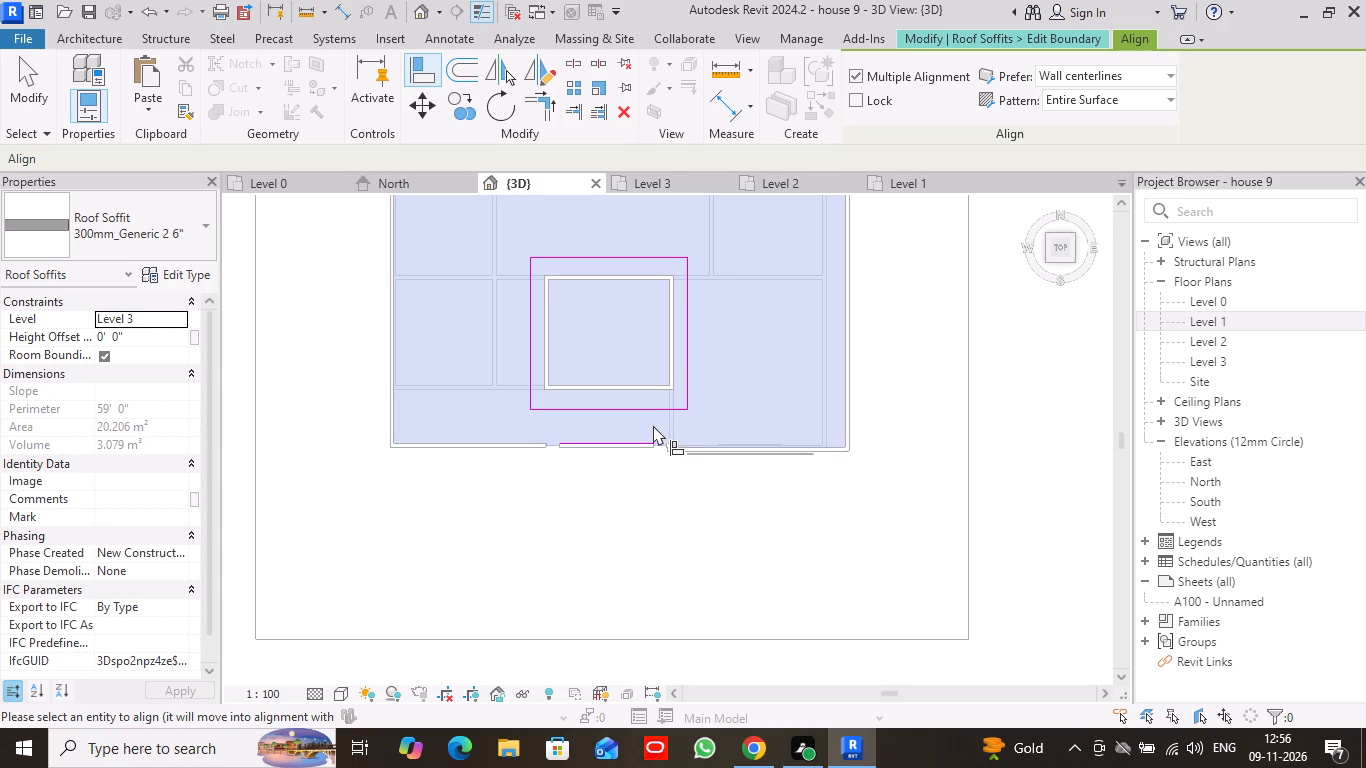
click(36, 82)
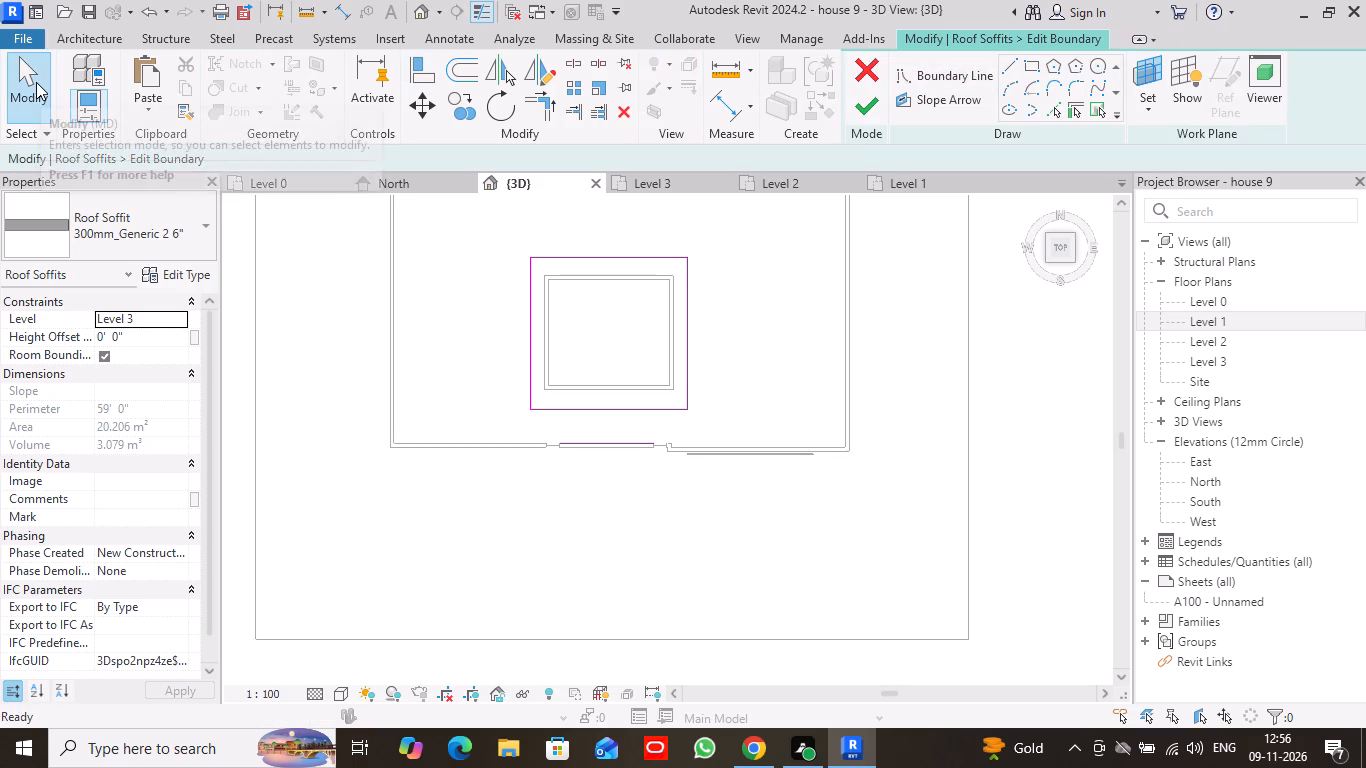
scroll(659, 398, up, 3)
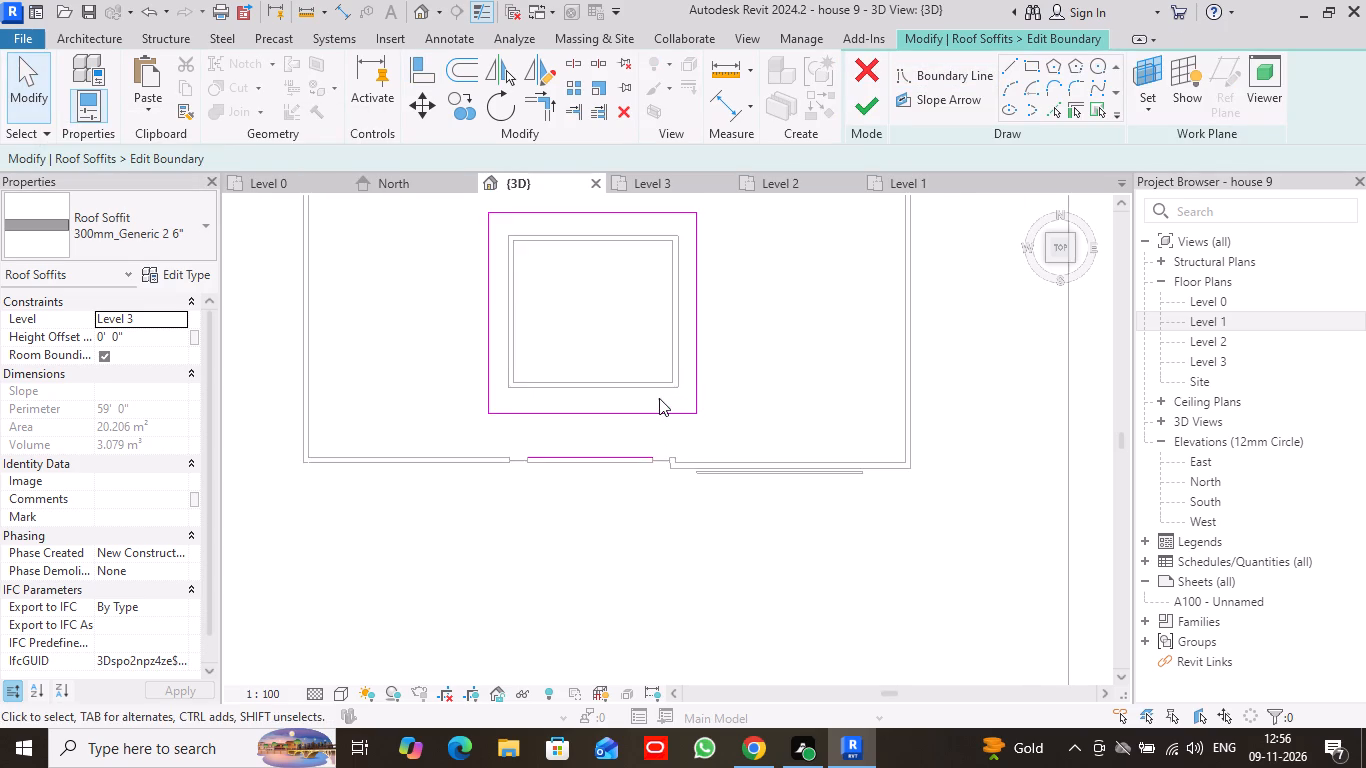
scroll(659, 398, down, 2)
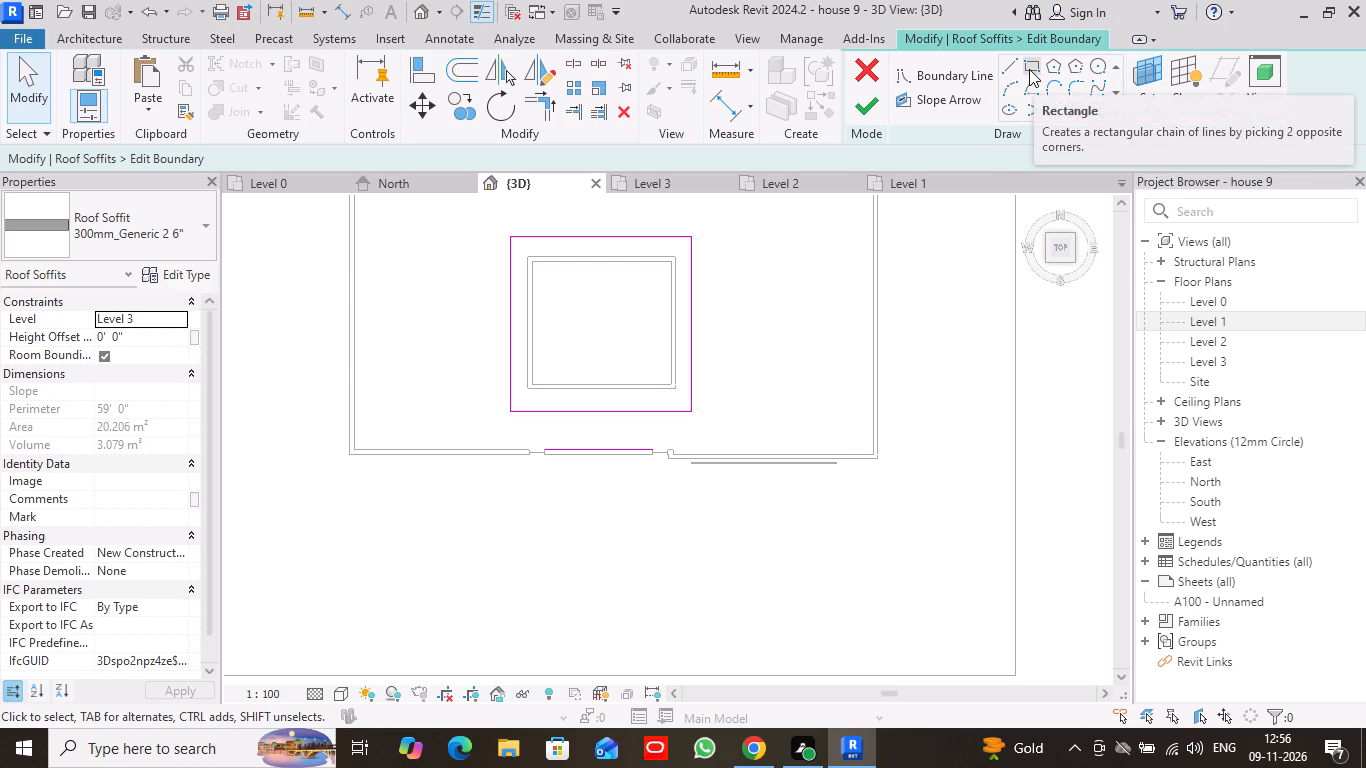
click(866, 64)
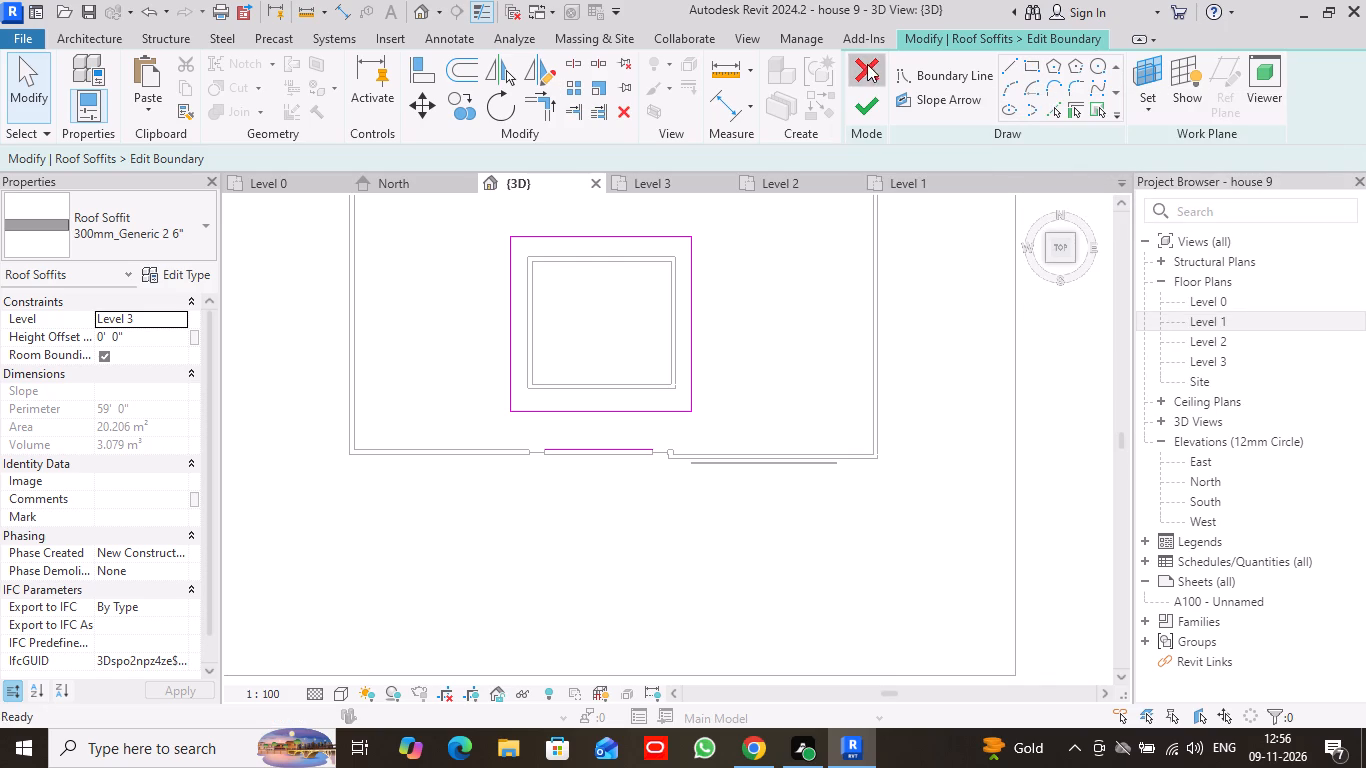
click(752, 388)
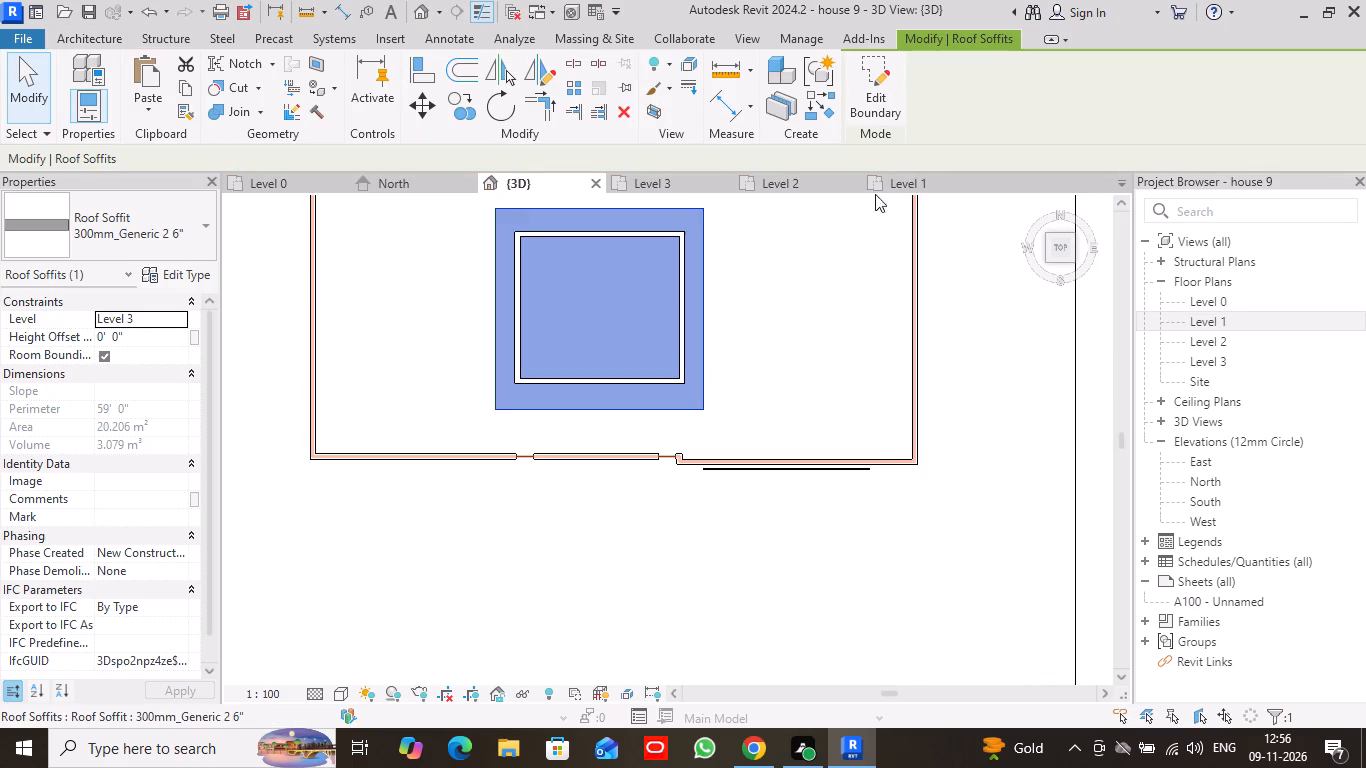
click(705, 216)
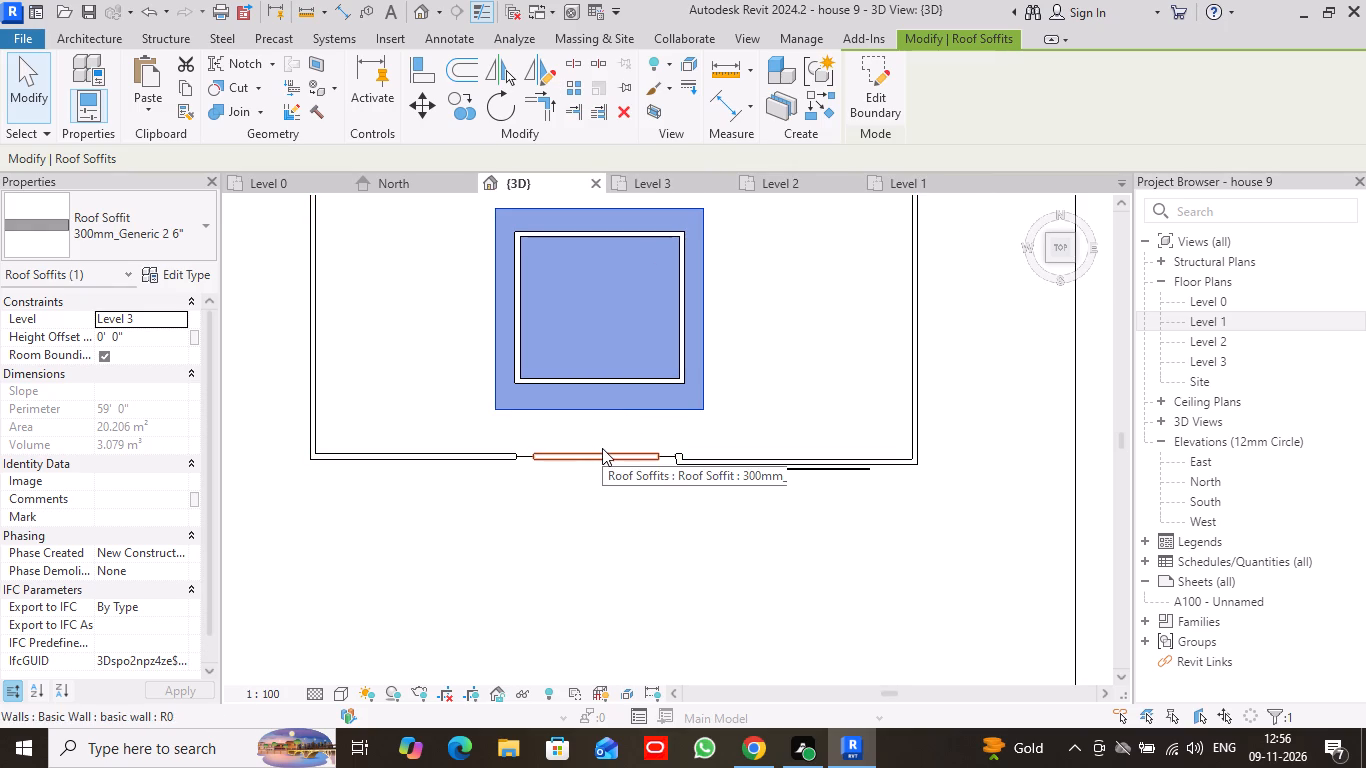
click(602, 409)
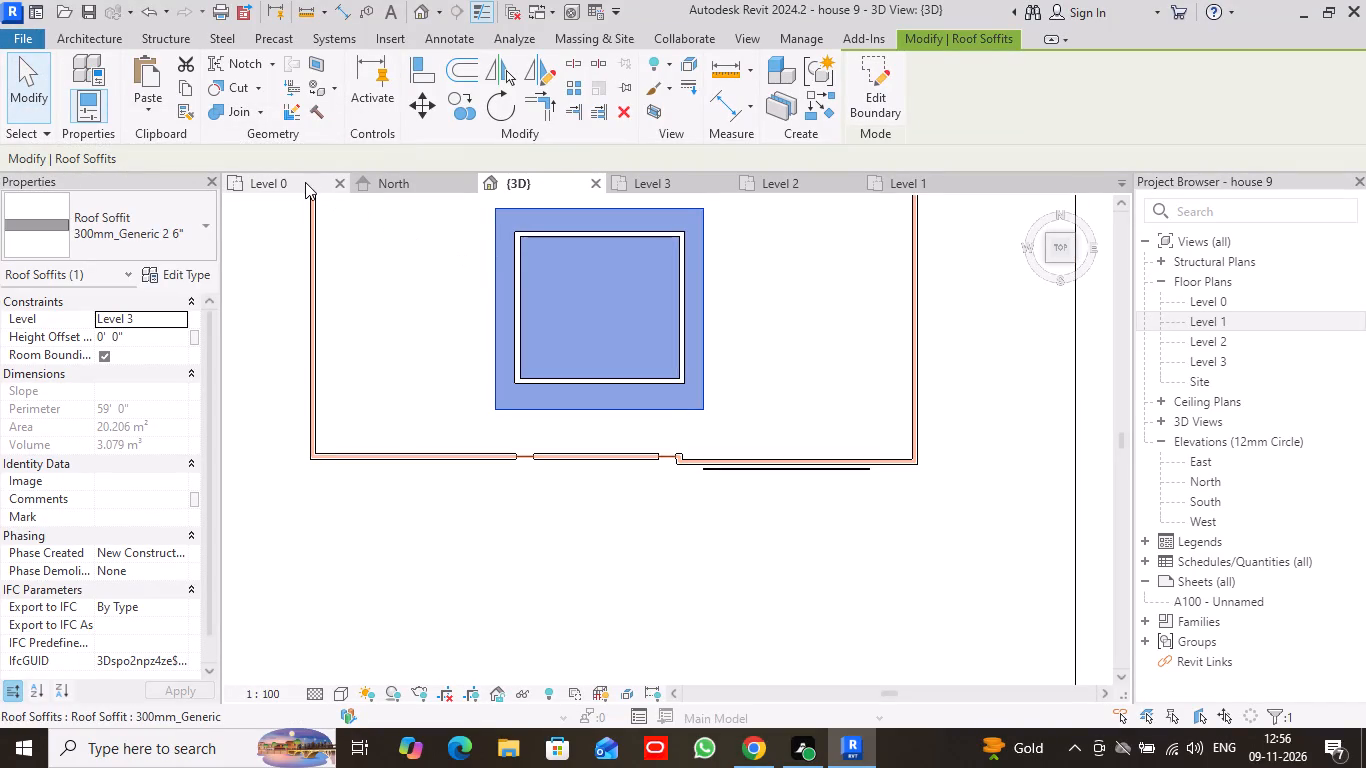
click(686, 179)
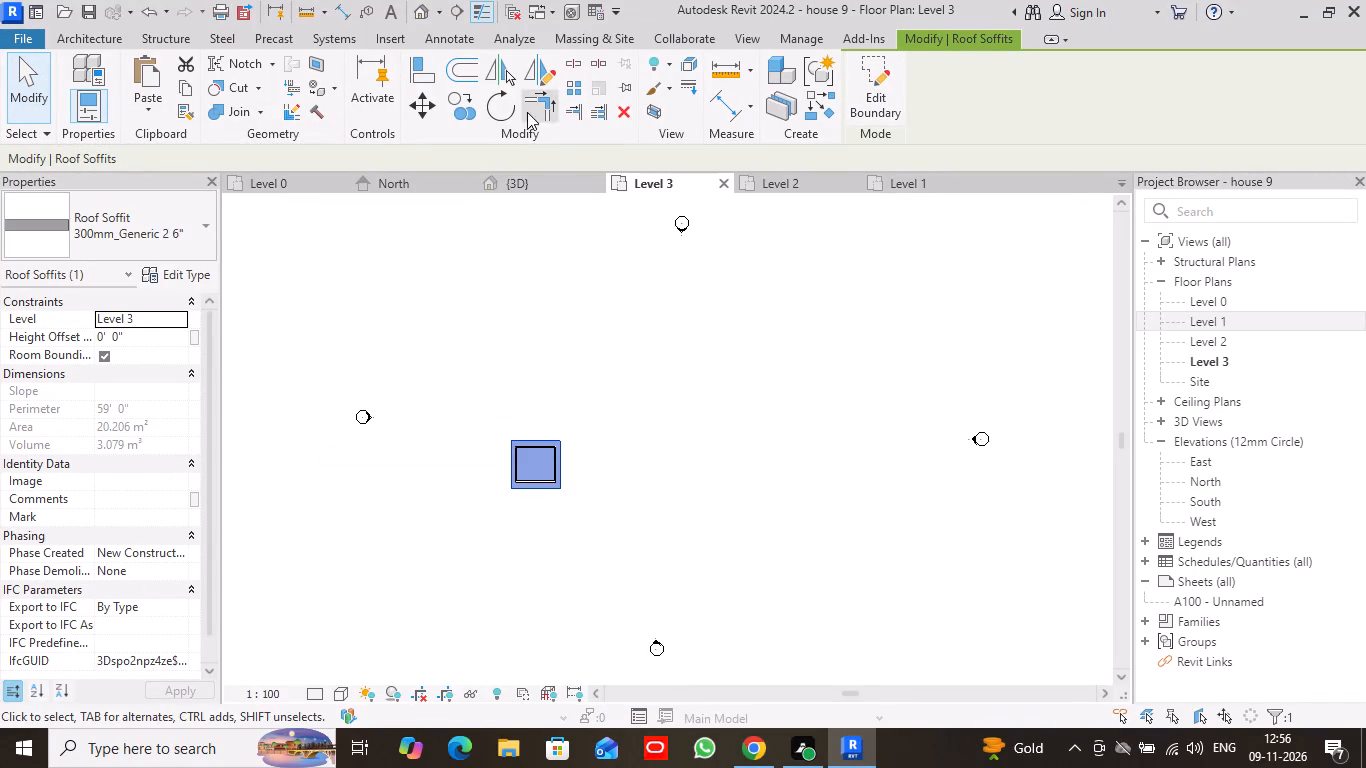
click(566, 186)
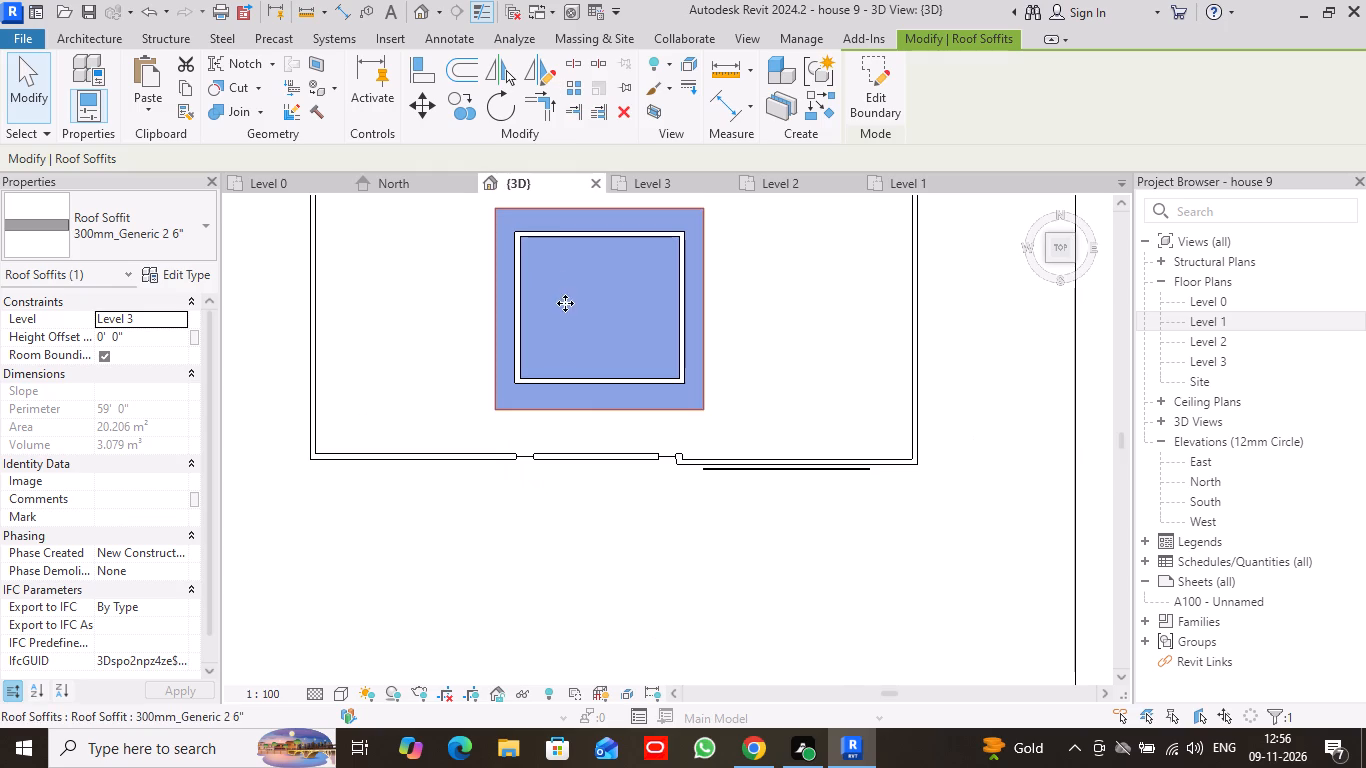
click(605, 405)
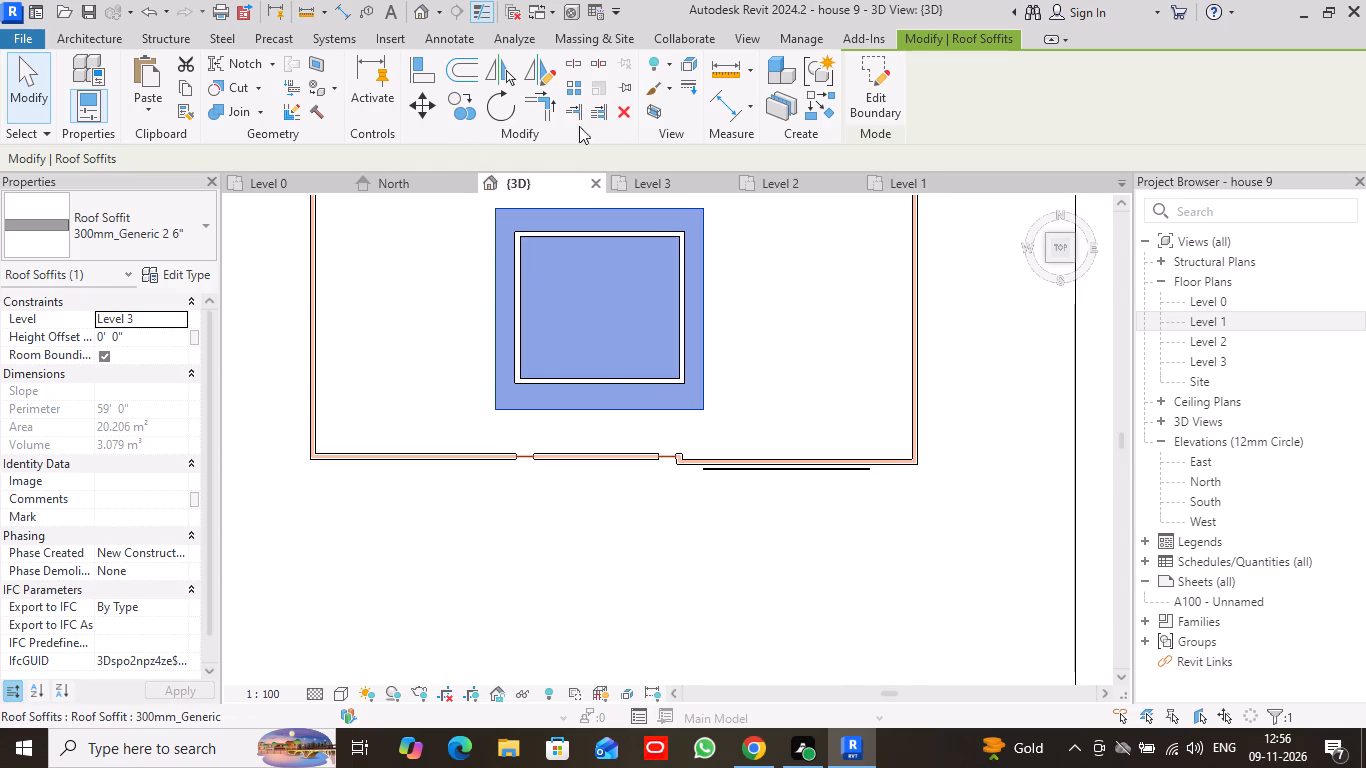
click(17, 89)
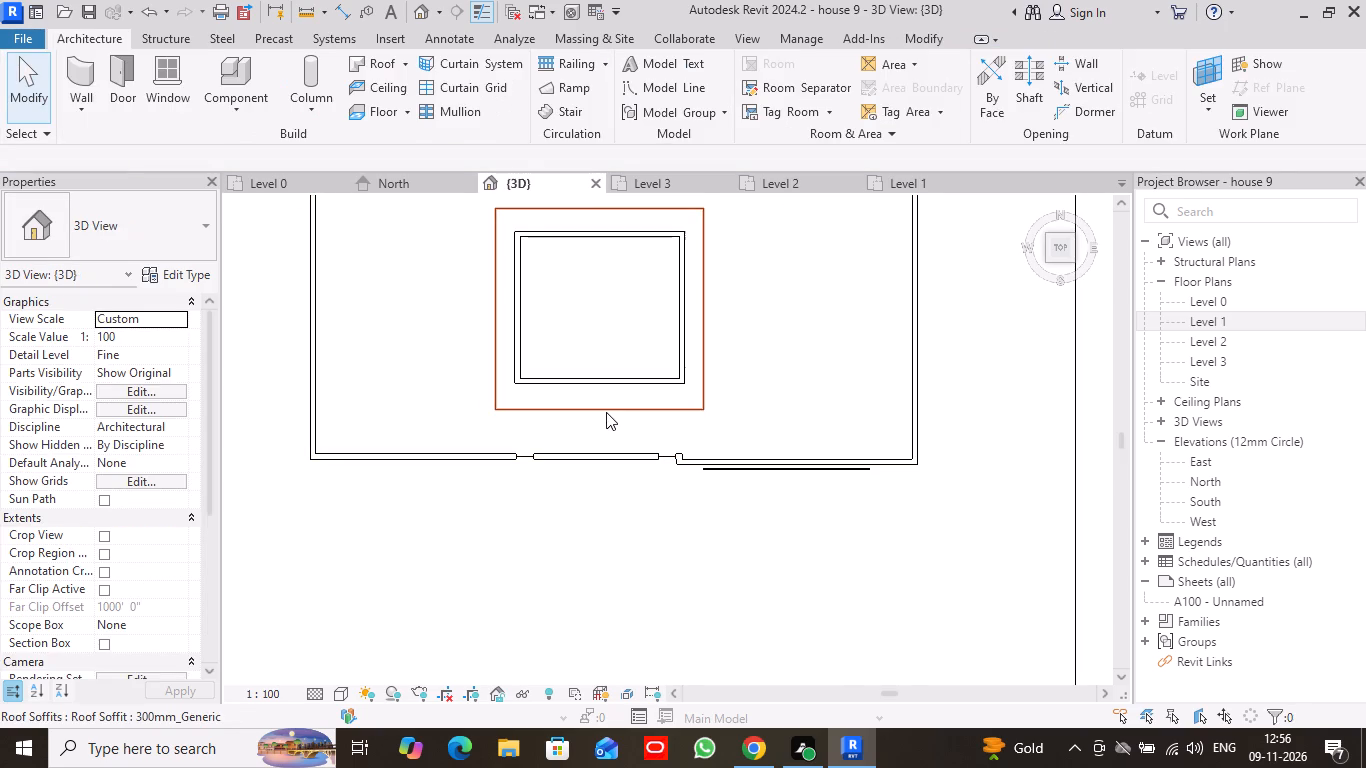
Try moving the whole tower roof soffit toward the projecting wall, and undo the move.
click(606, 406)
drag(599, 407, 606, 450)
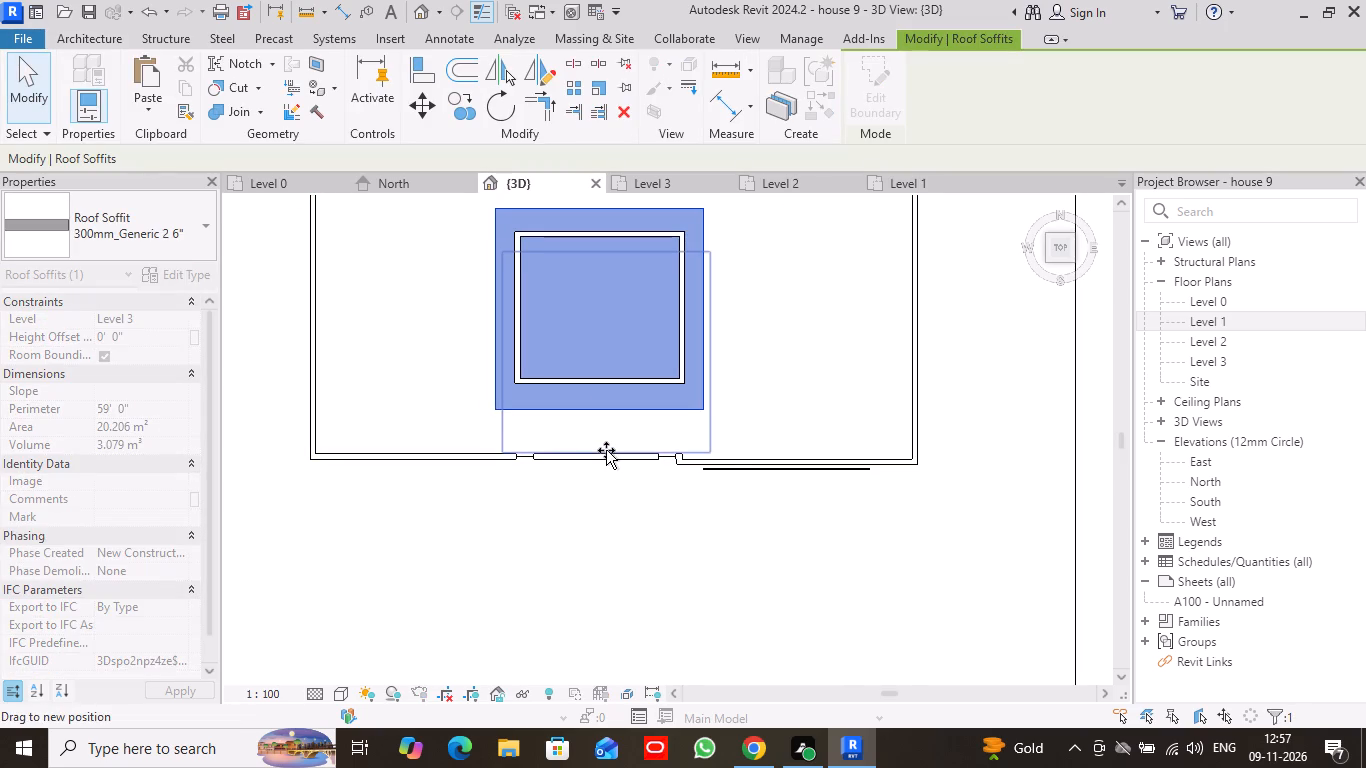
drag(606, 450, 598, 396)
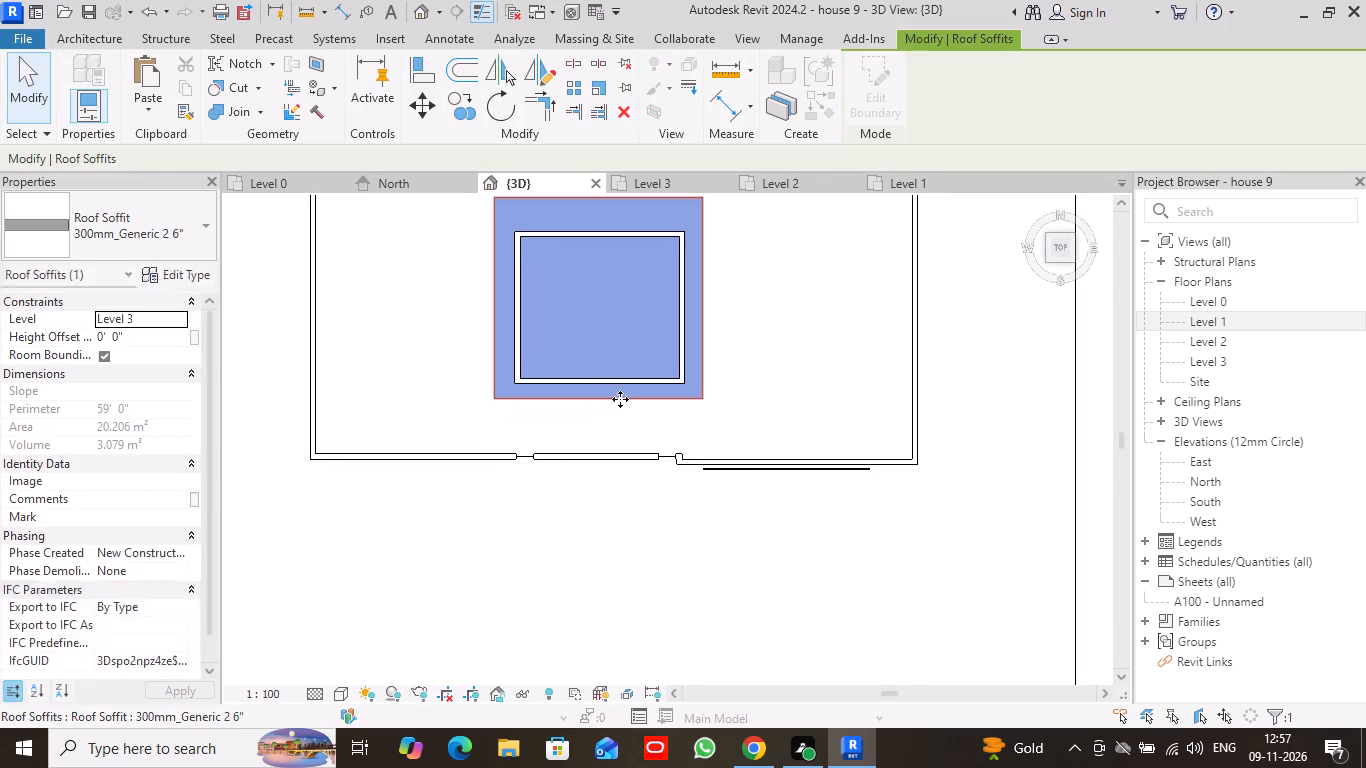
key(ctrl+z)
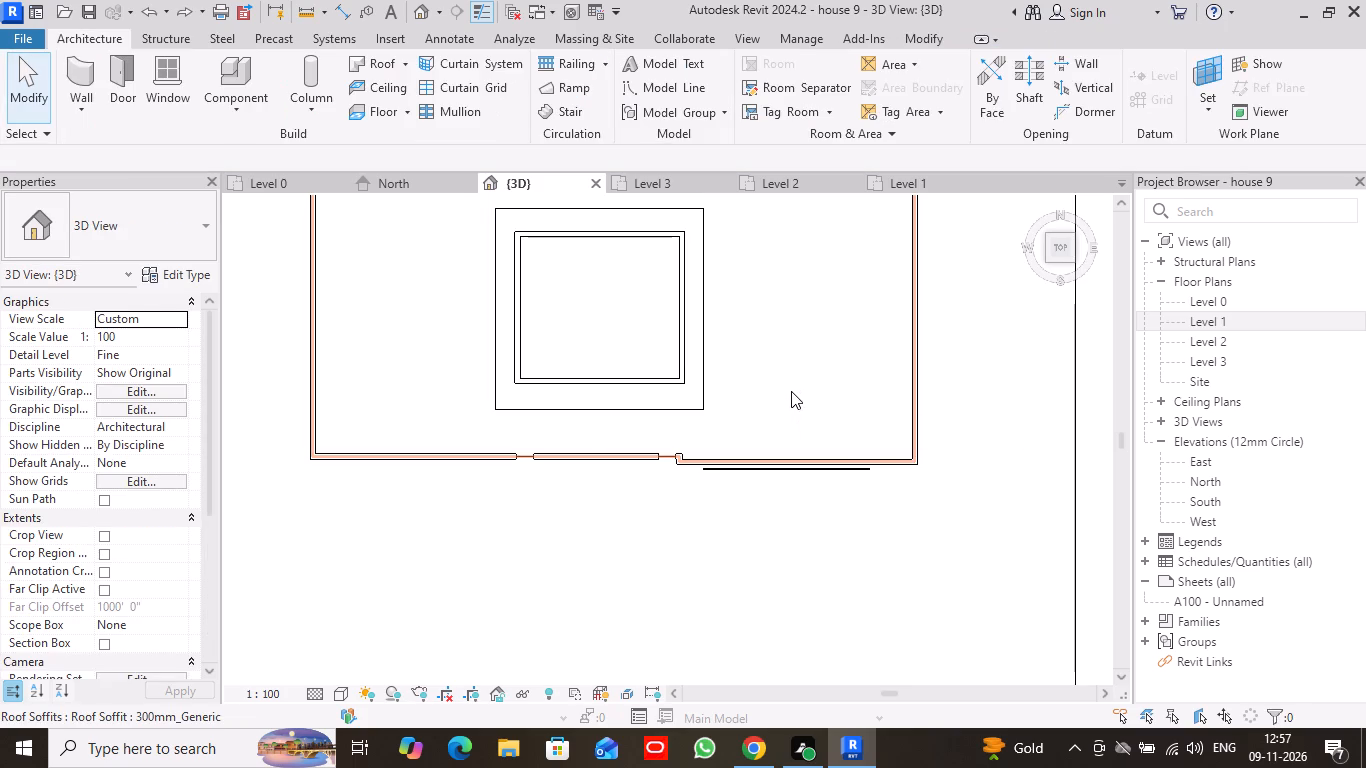
Select the tower roof soffit in the top view and open its boundary for editing.
scroll(790, 390, up, 2)
scroll(785, 385, down, 3)
middle_drag(785, 385, 823, 415)
scroll(814, 404, down, 1)
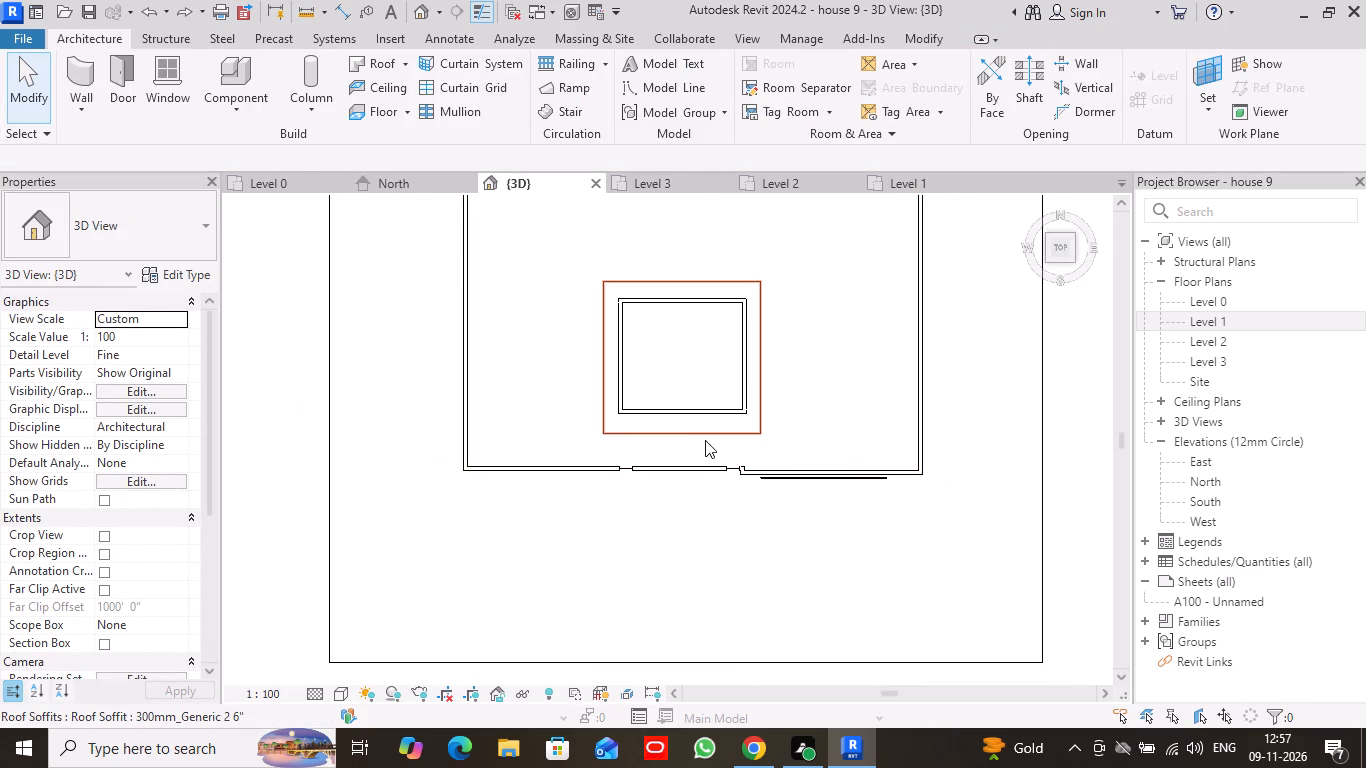
click(682, 434)
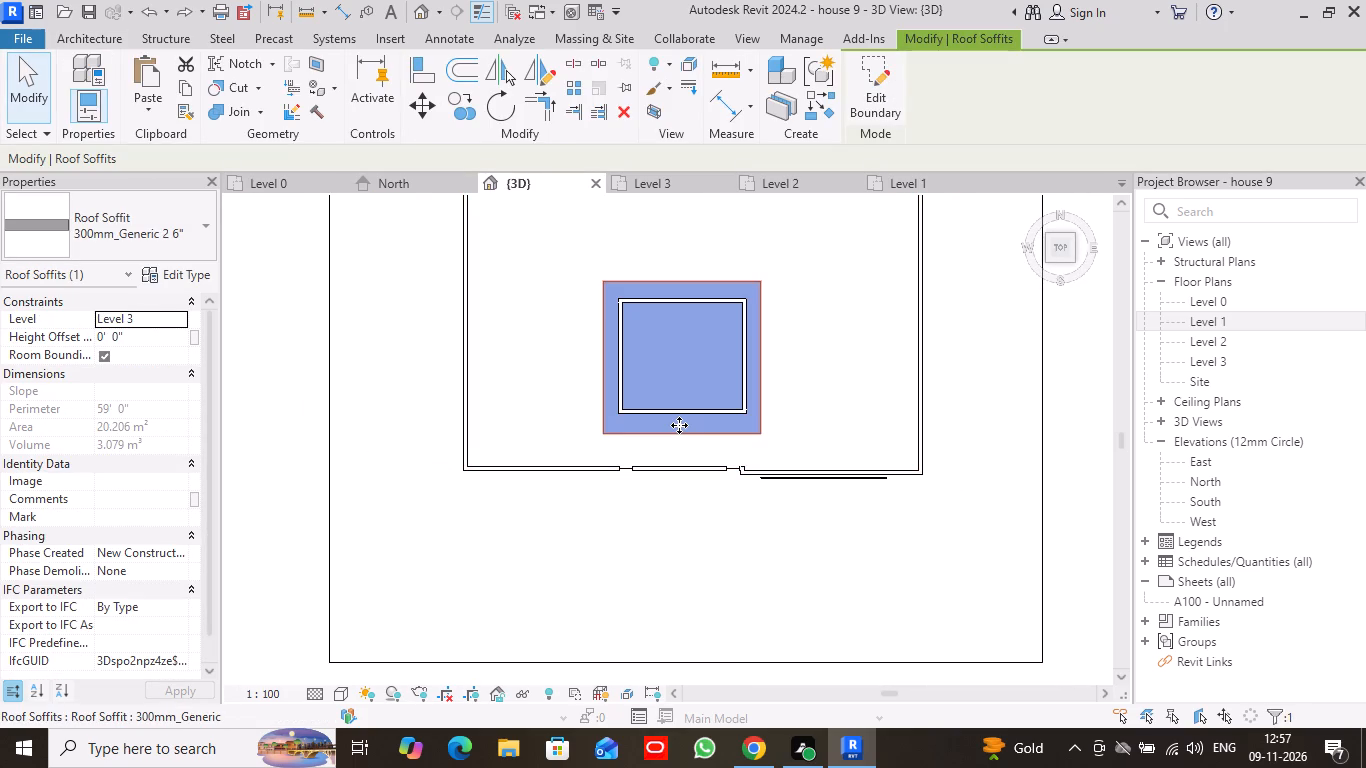
scroll(679, 425, down, 1)
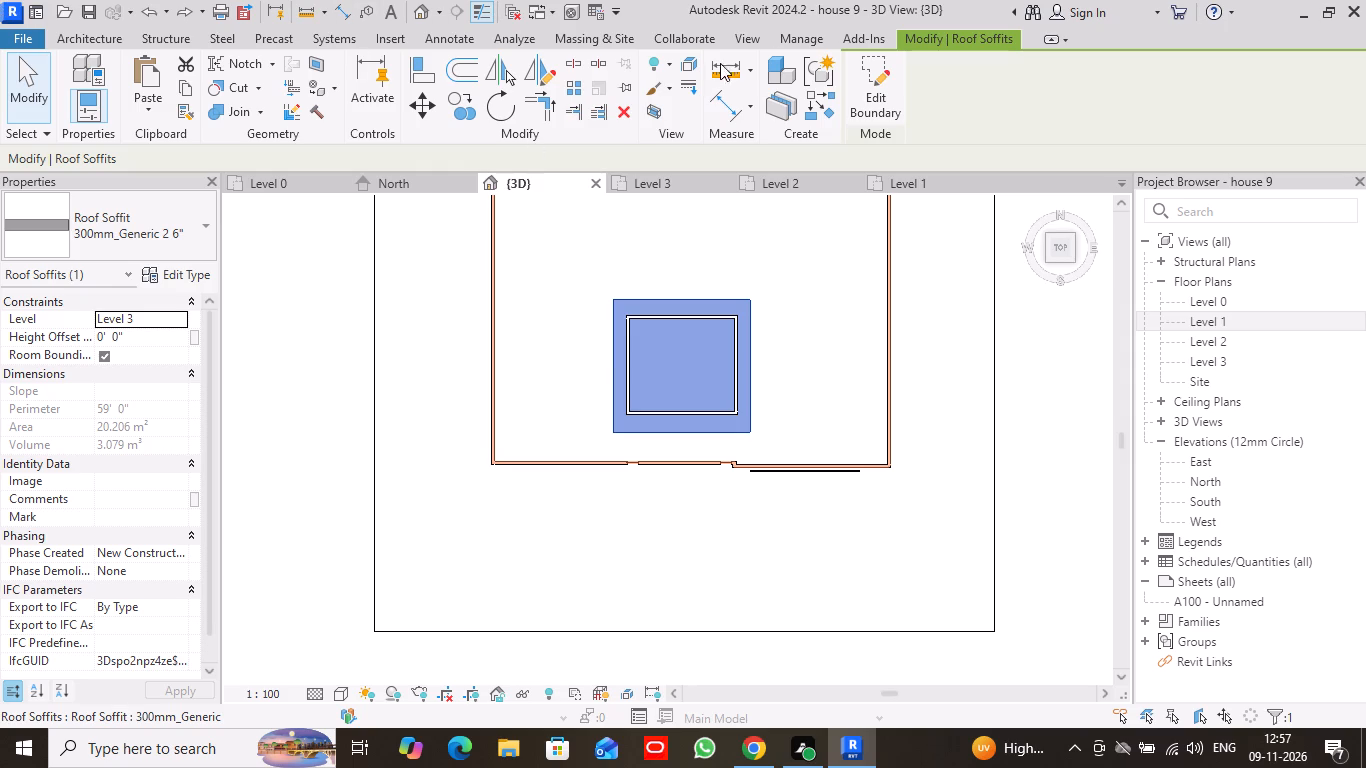
click(875, 78)
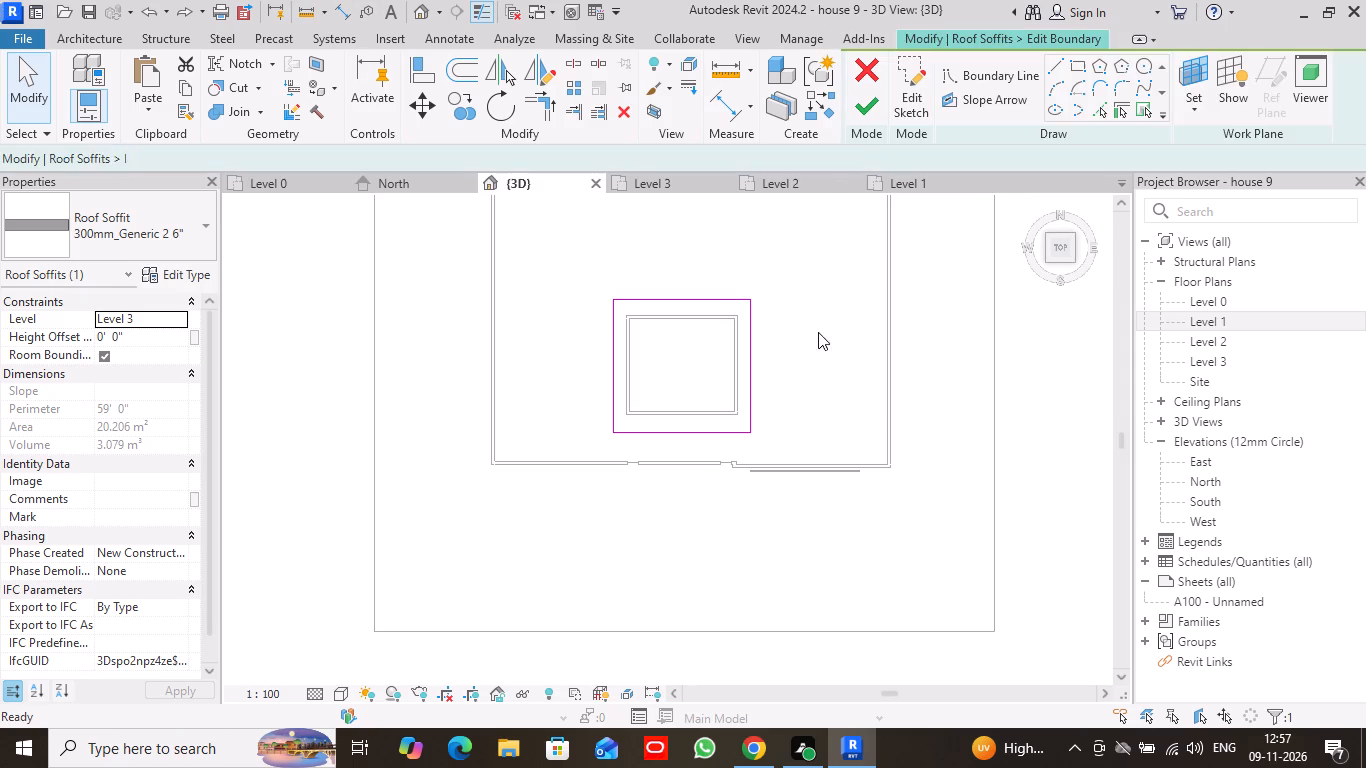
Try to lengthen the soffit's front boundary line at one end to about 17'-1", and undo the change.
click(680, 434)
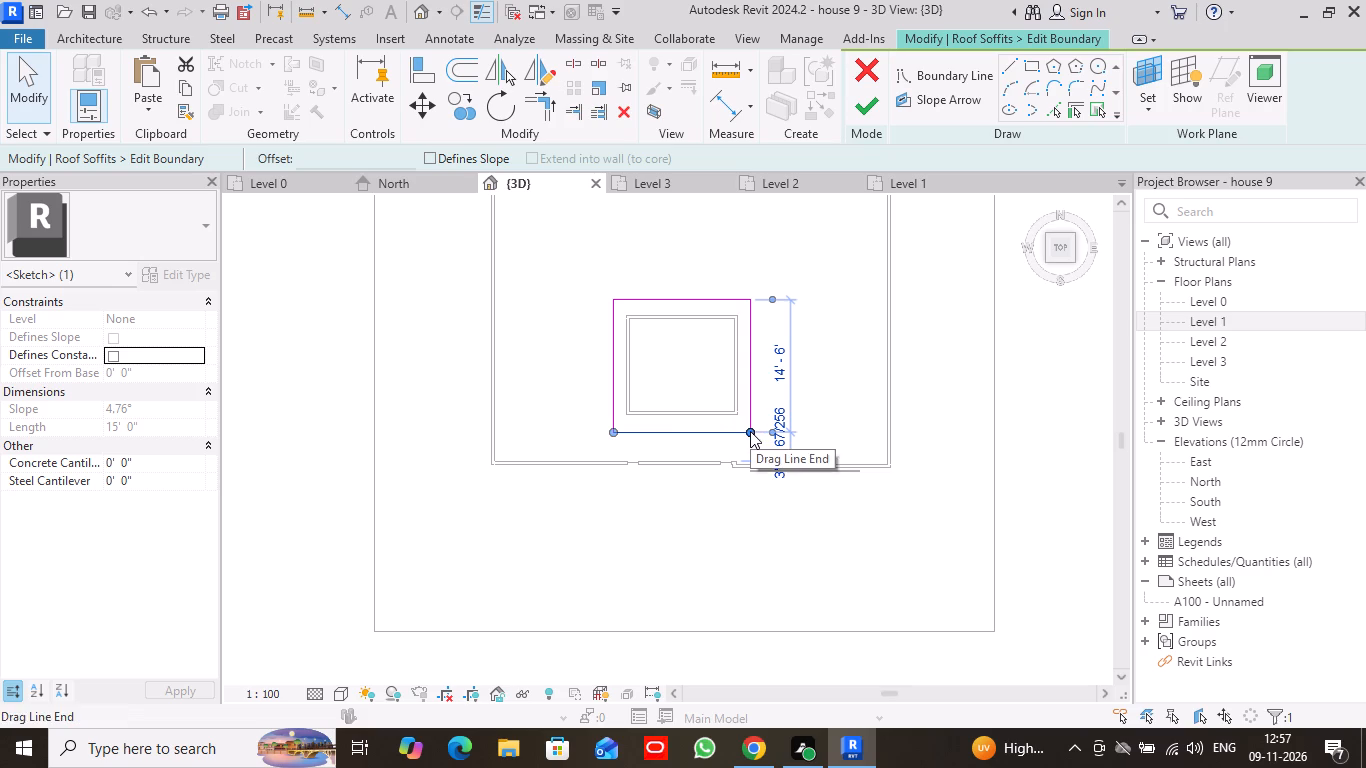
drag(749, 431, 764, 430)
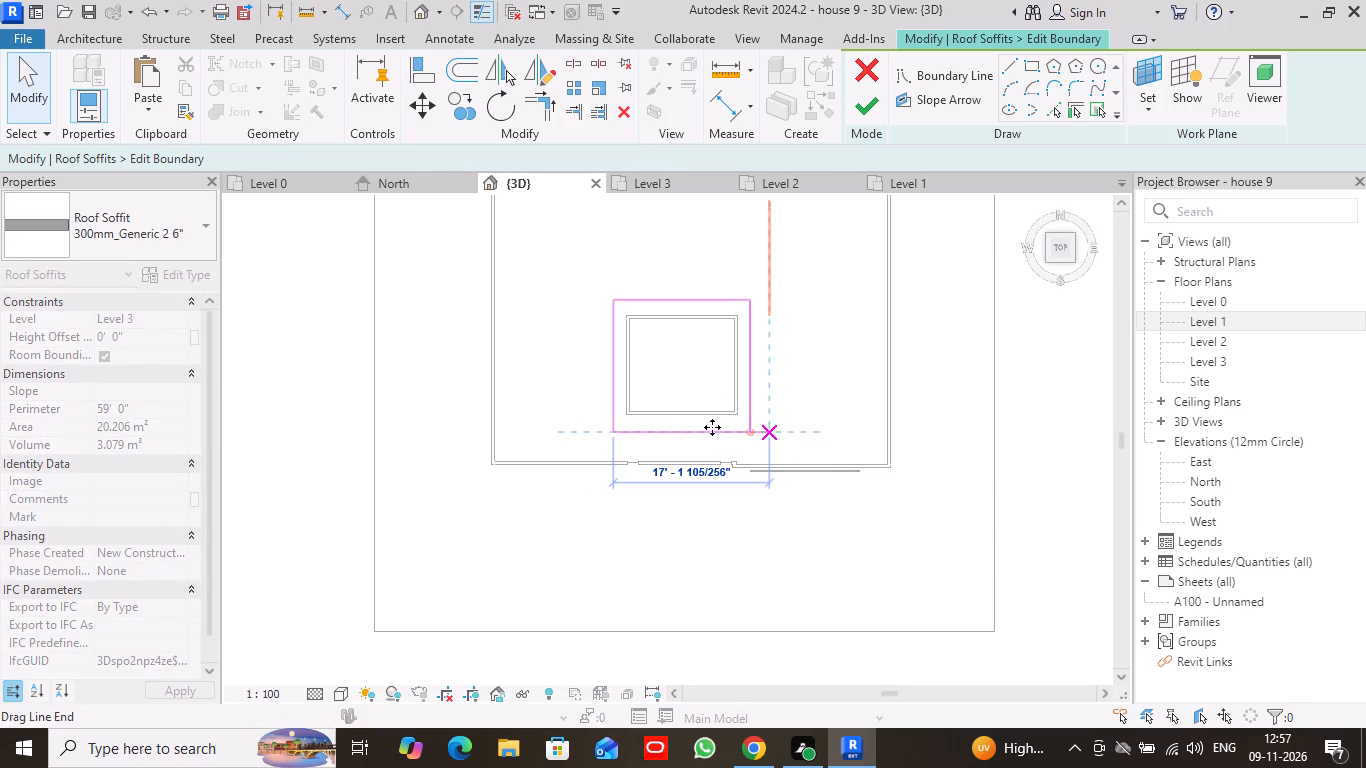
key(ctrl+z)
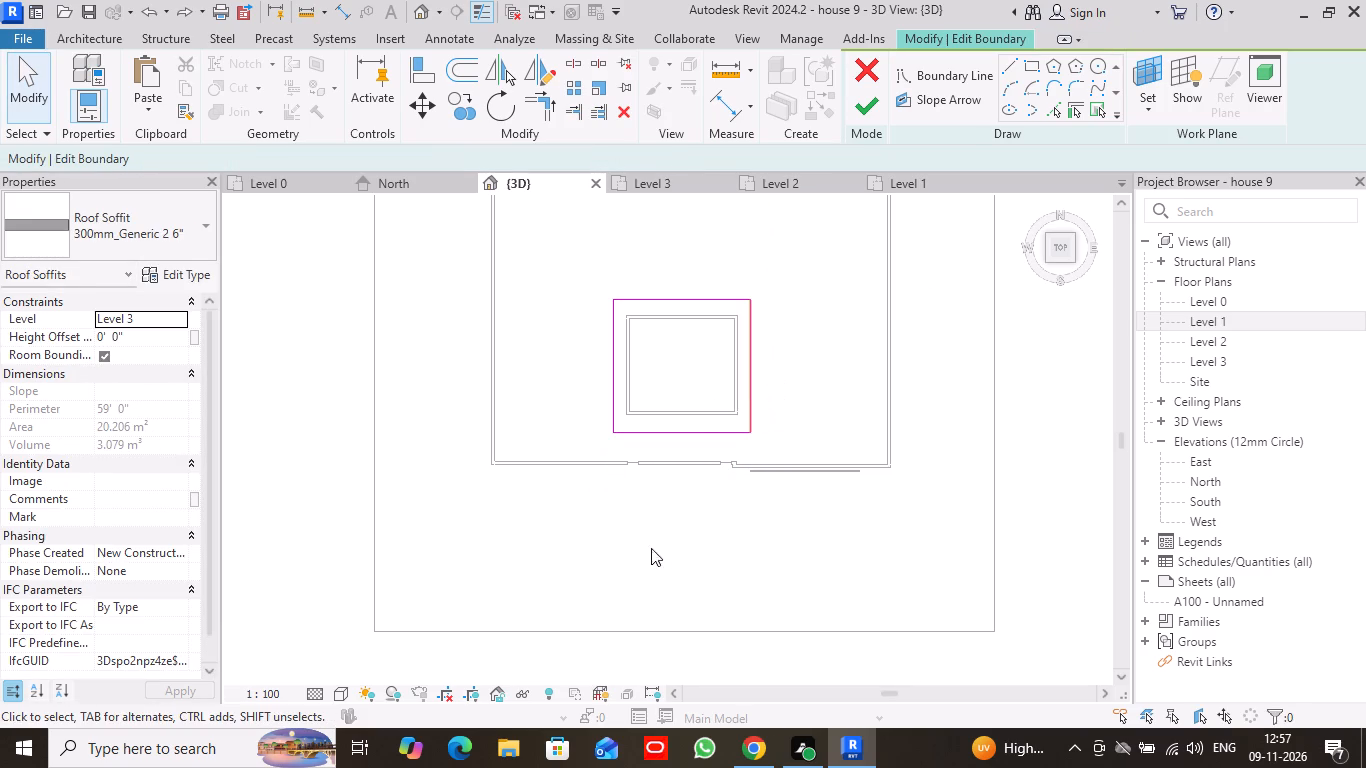
Move the tower soffit's front boundary line outward to the centreline of the projecting wall.
click(691, 431)
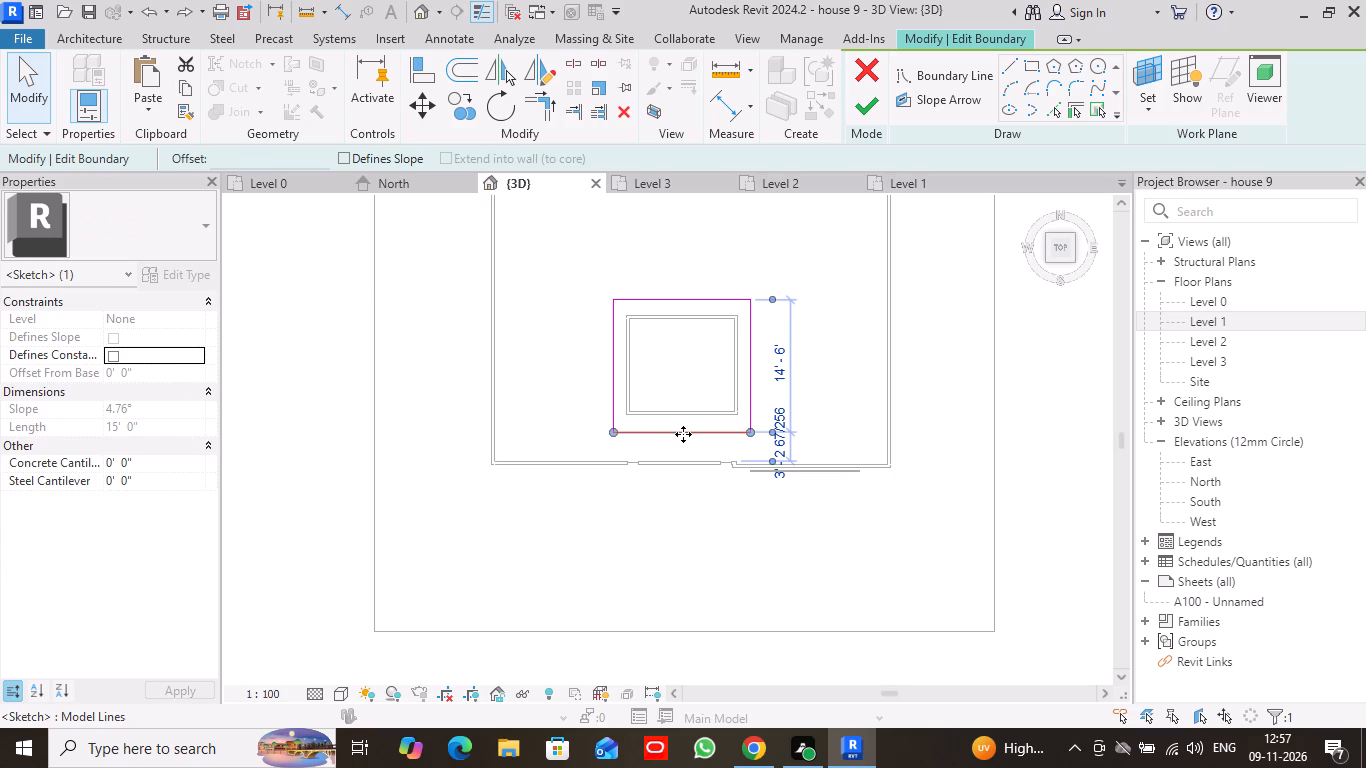
scroll(683, 434, up, 5)
drag(692, 432, 700, 495)
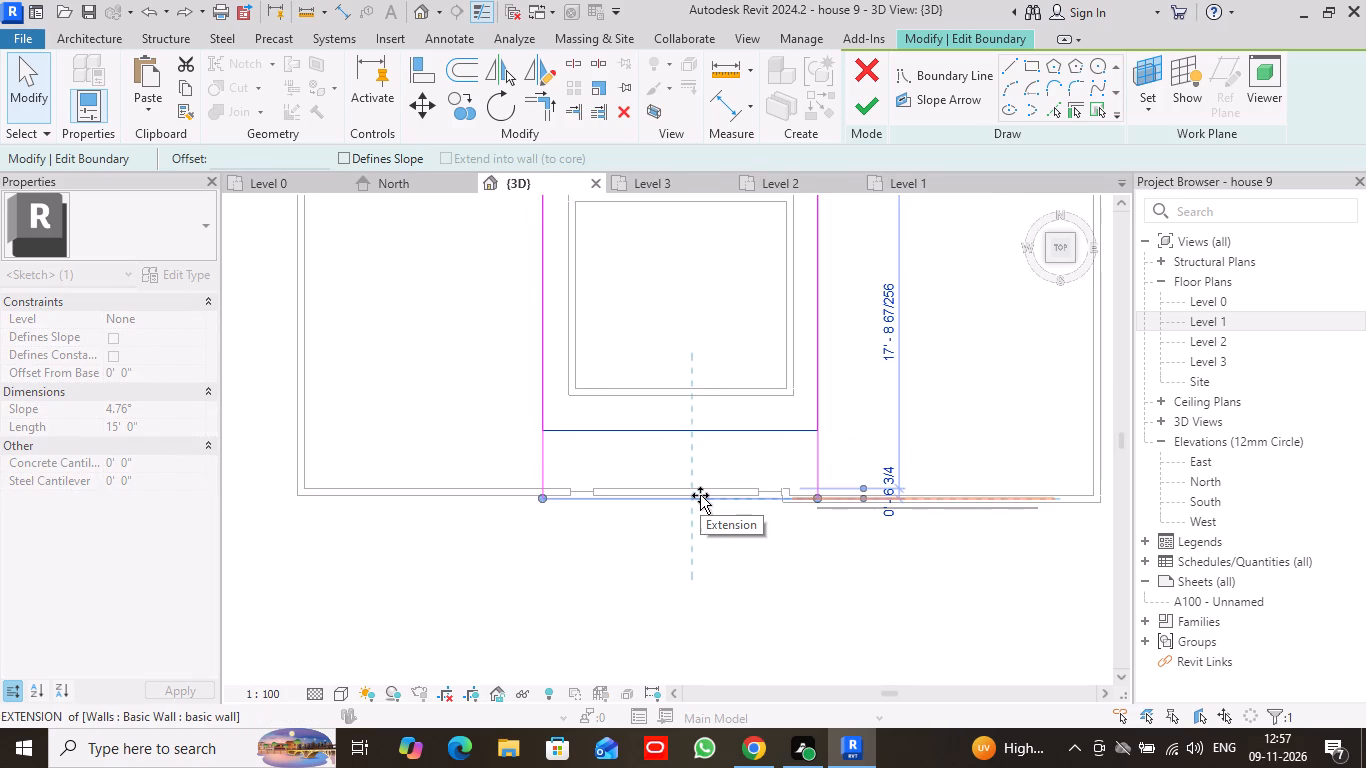
drag(700, 495, 700, 493)
drag(700, 493, 701, 493)
drag(701, 493, 703, 488)
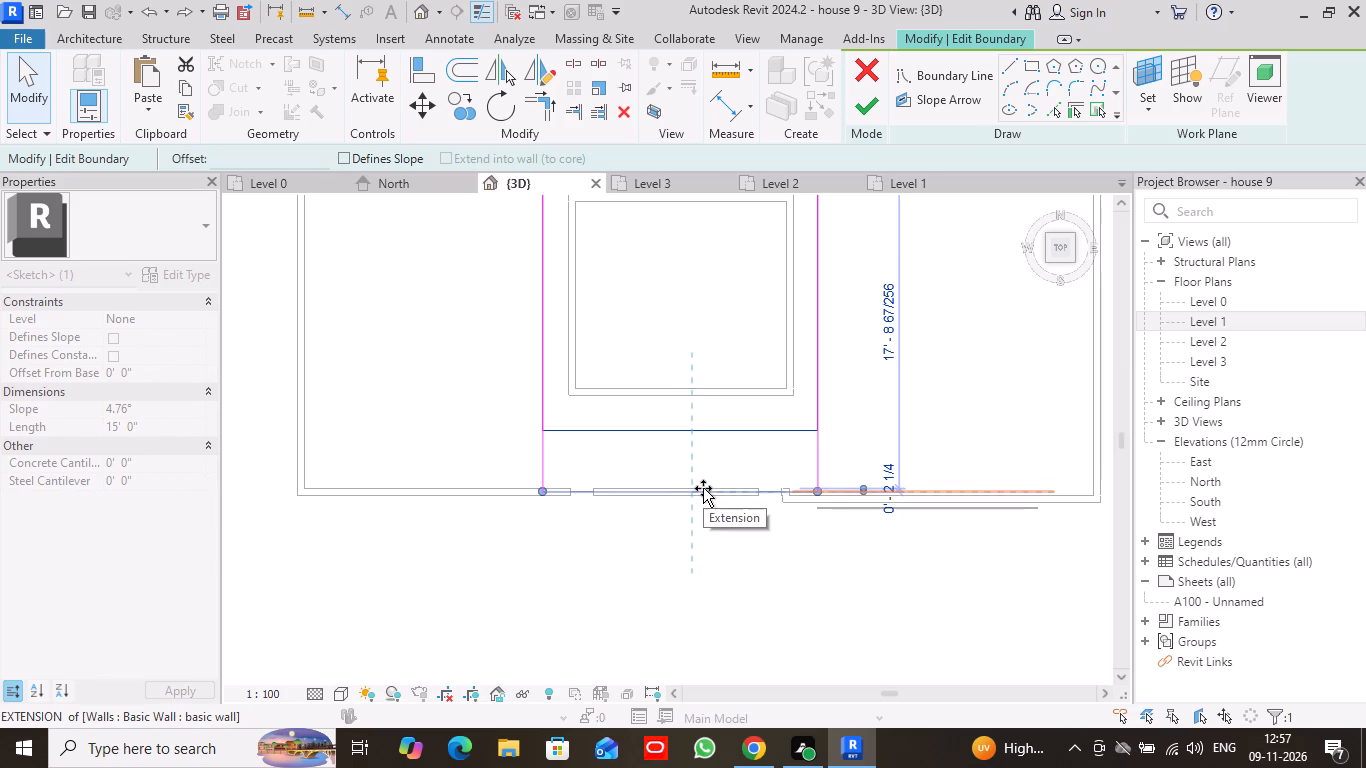
drag(703, 488, 703, 490)
scroll(703, 490, up, 5)
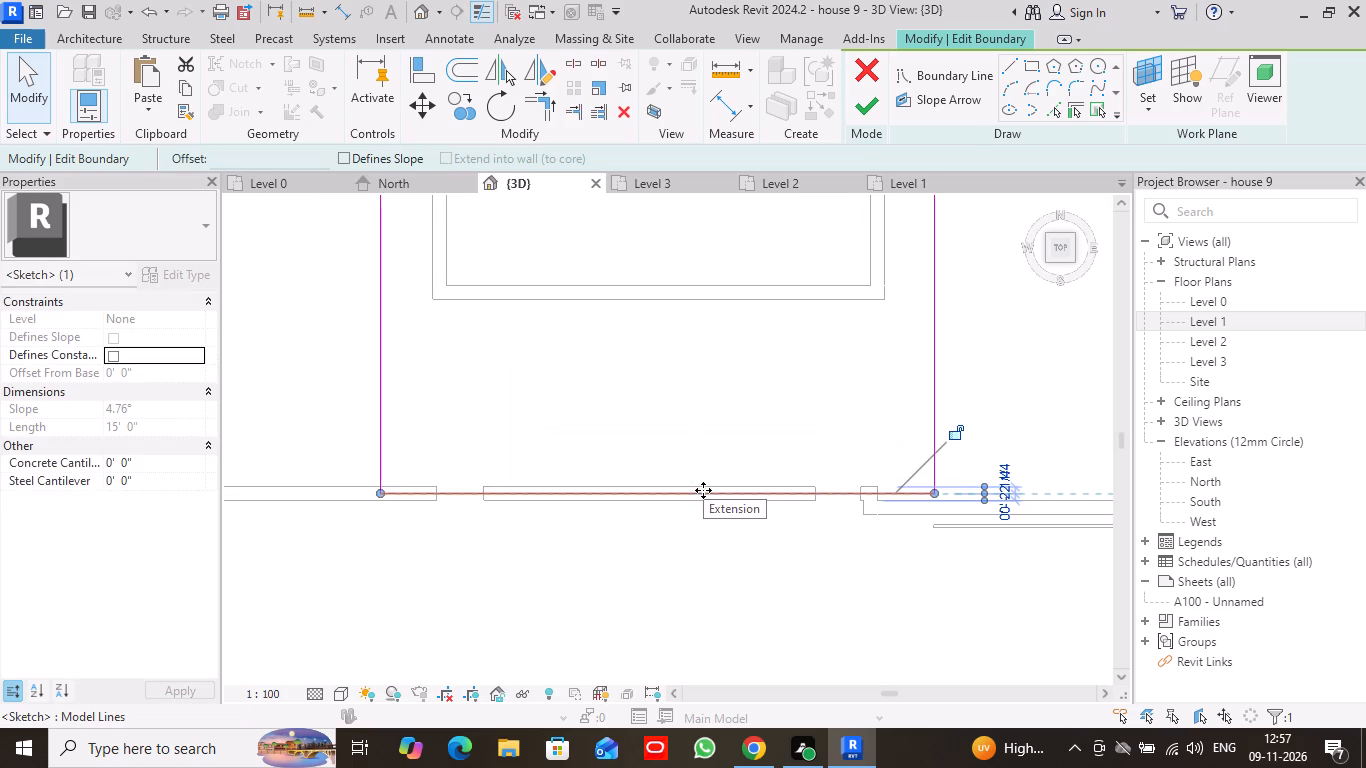
scroll(695, 515, up, 3)
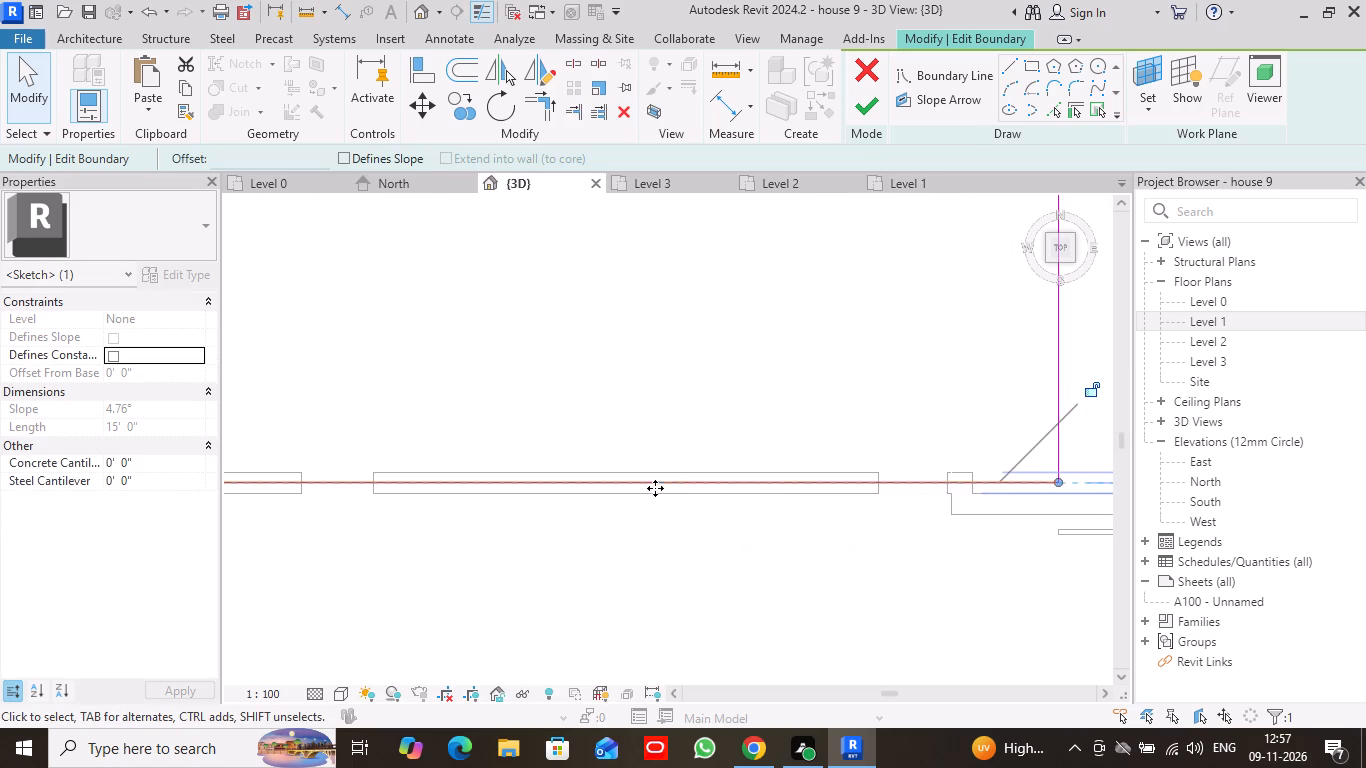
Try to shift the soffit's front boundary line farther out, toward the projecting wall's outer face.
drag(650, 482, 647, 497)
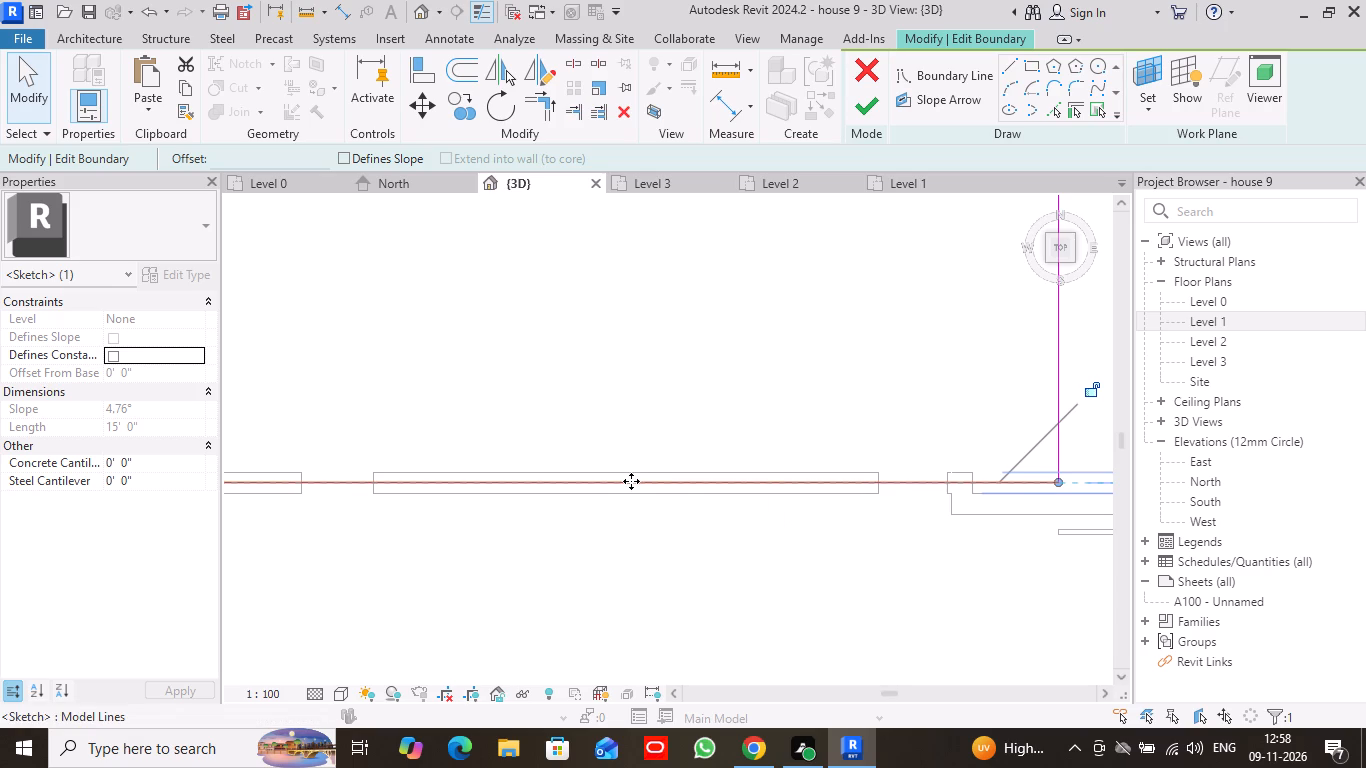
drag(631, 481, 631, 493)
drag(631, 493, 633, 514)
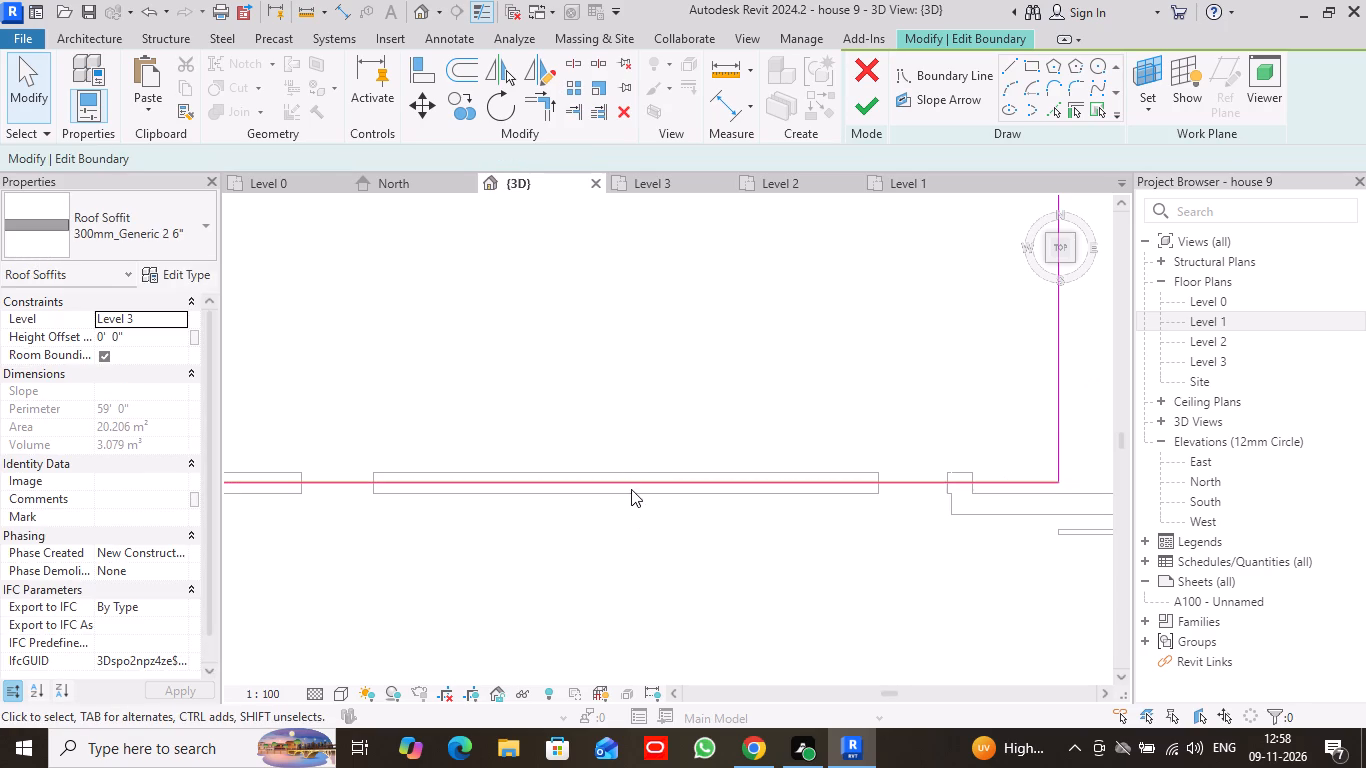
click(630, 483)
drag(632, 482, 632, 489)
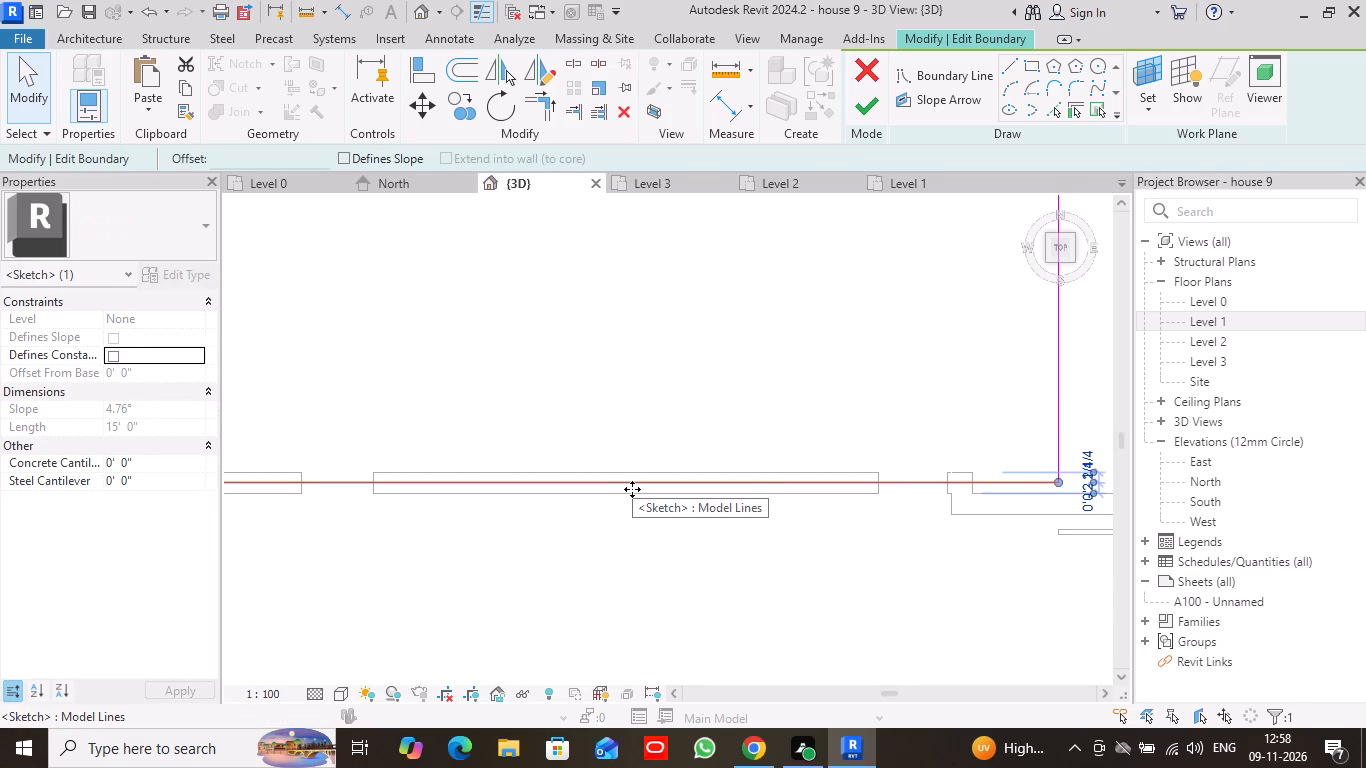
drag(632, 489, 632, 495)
Finish the boundary edit of the tower roof soffit.
scroll(632, 495, down, 5)
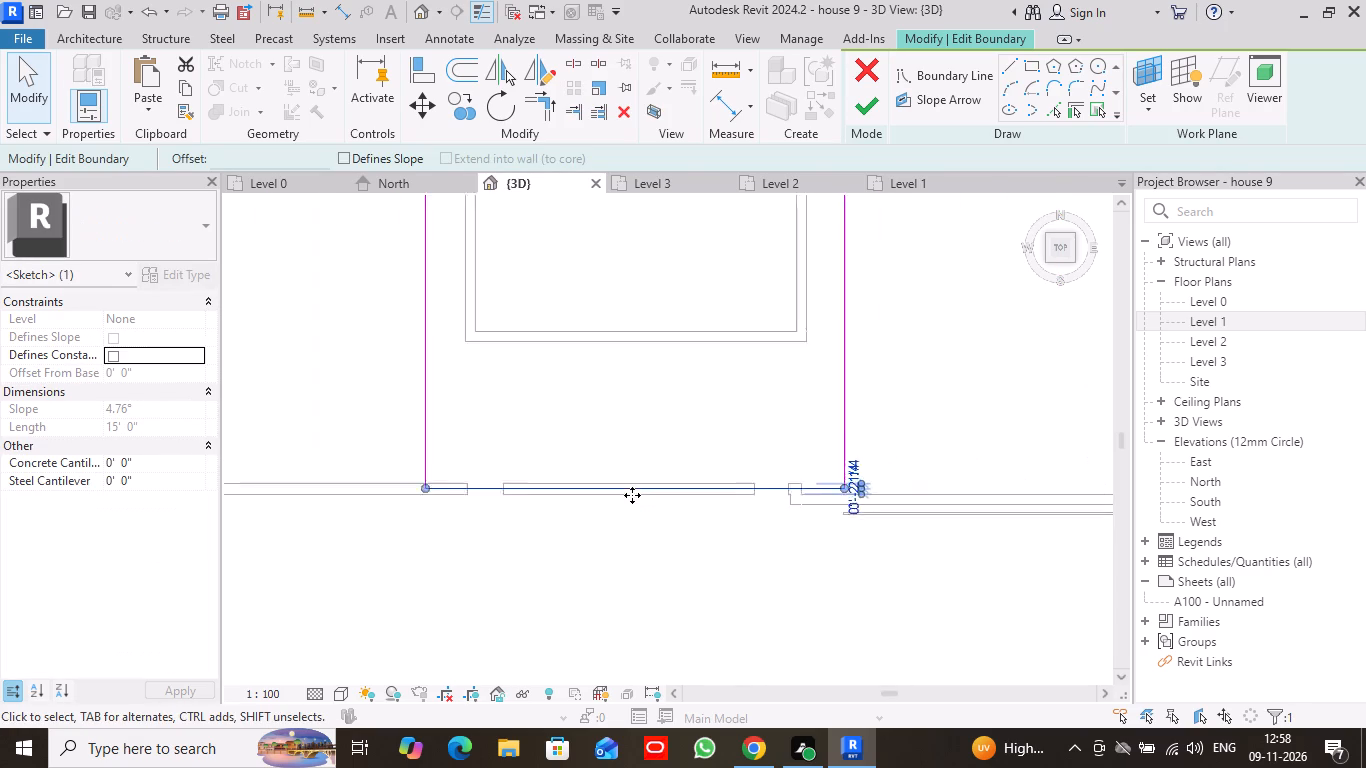
scroll(632, 495, down, 3)
scroll(761, 535, down, 2)
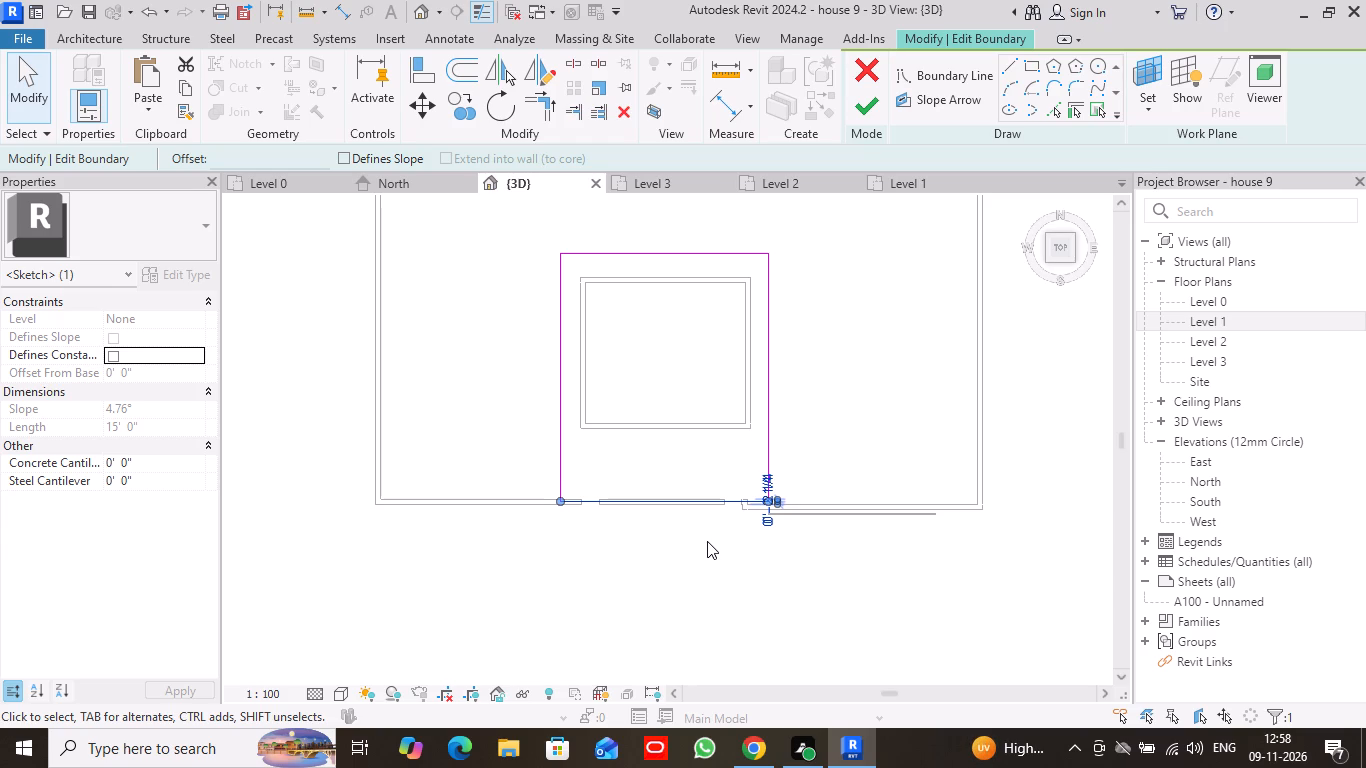
click(869, 115)
From the front of the 3D model, extend the projecting wall's base about 2'-2" below Level 1 to the central window's bottom edge.
scroll(828, 314, down, 3)
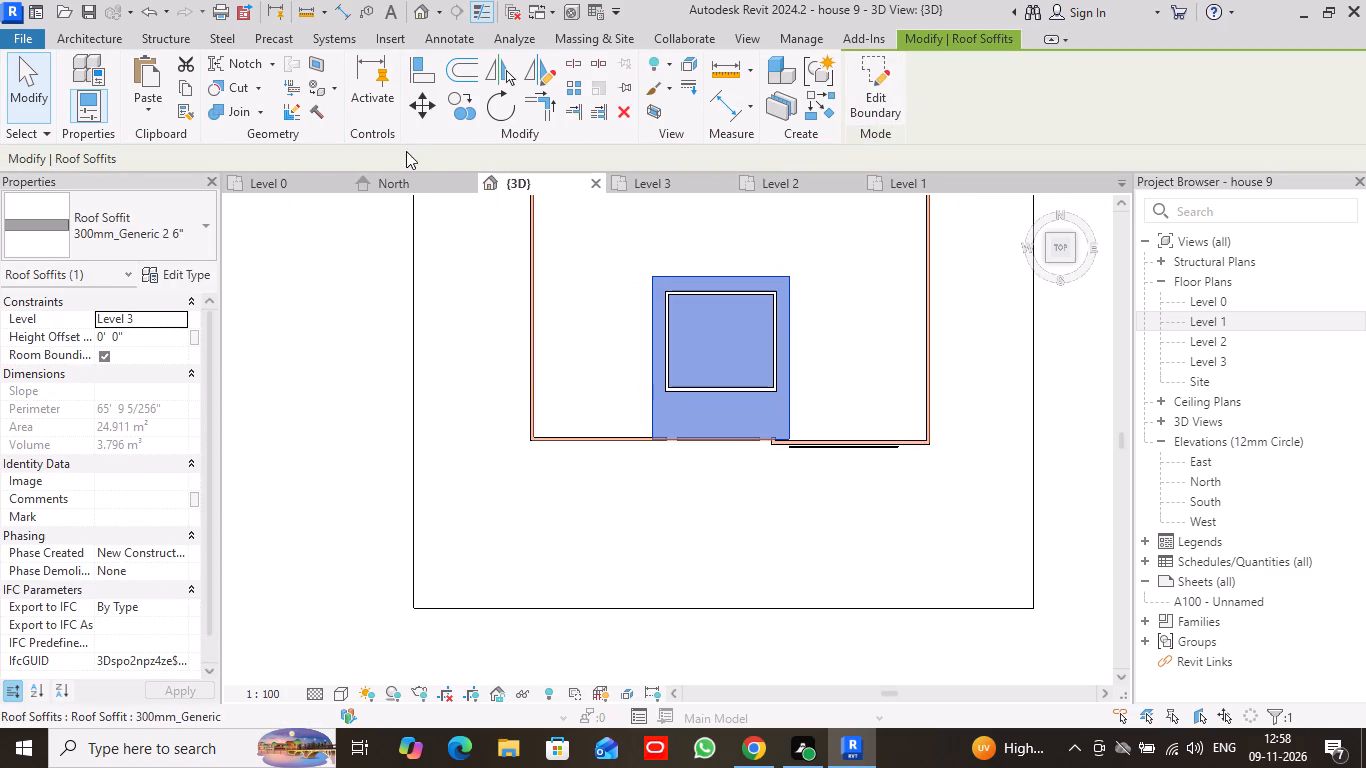
drag(1071, 258, 981, 675)
click(356, 293)
scroll(594, 407, down, 3)
click(1047, 250)
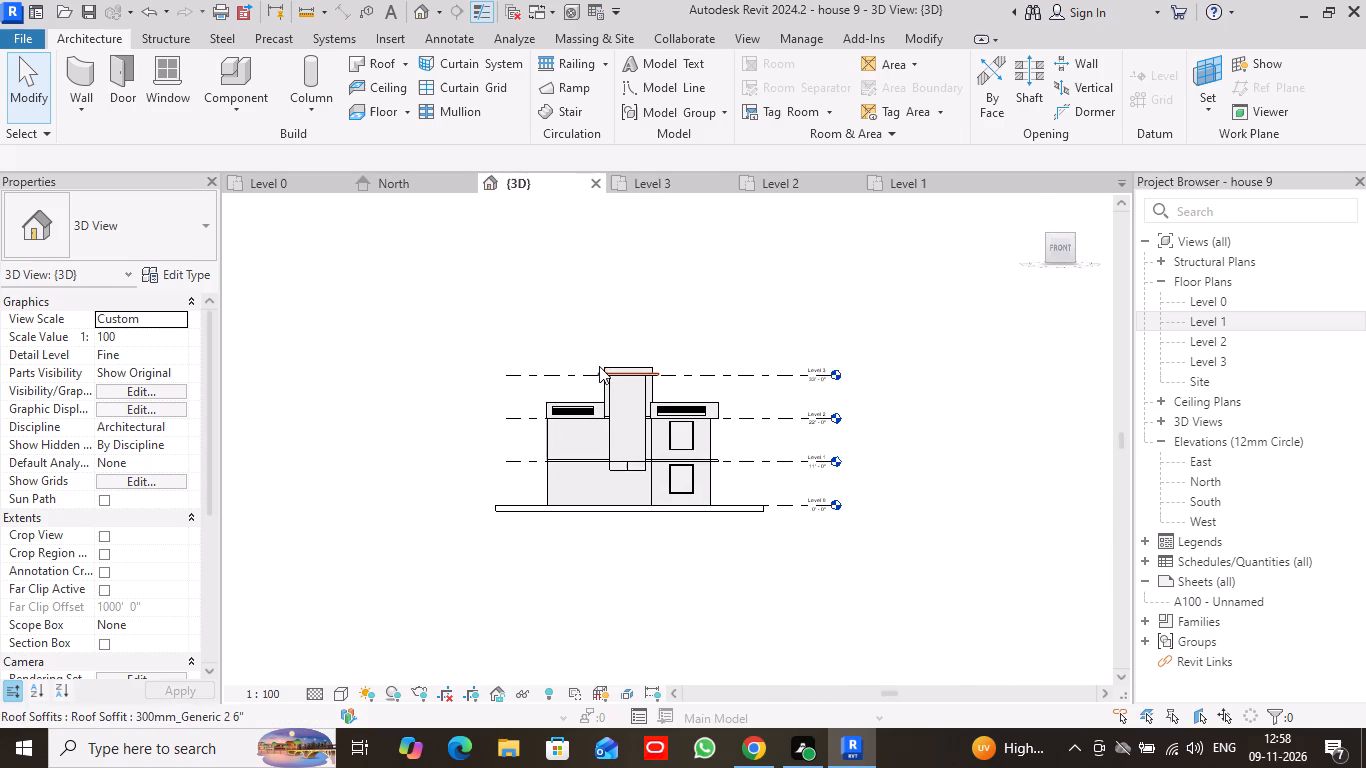
scroll(599, 366, up, 8)
scroll(643, 364, down, 2)
middle_drag(700, 343, 677, 266)
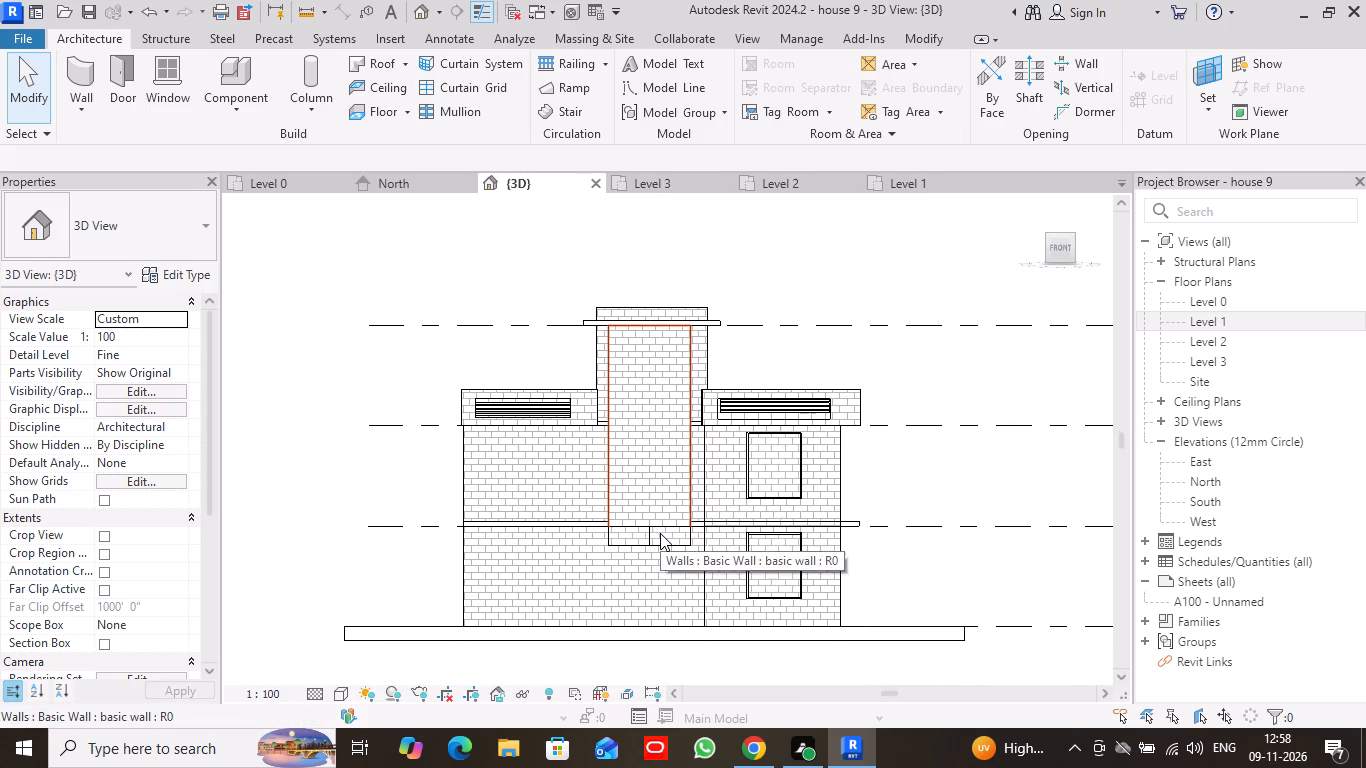
click(658, 524)
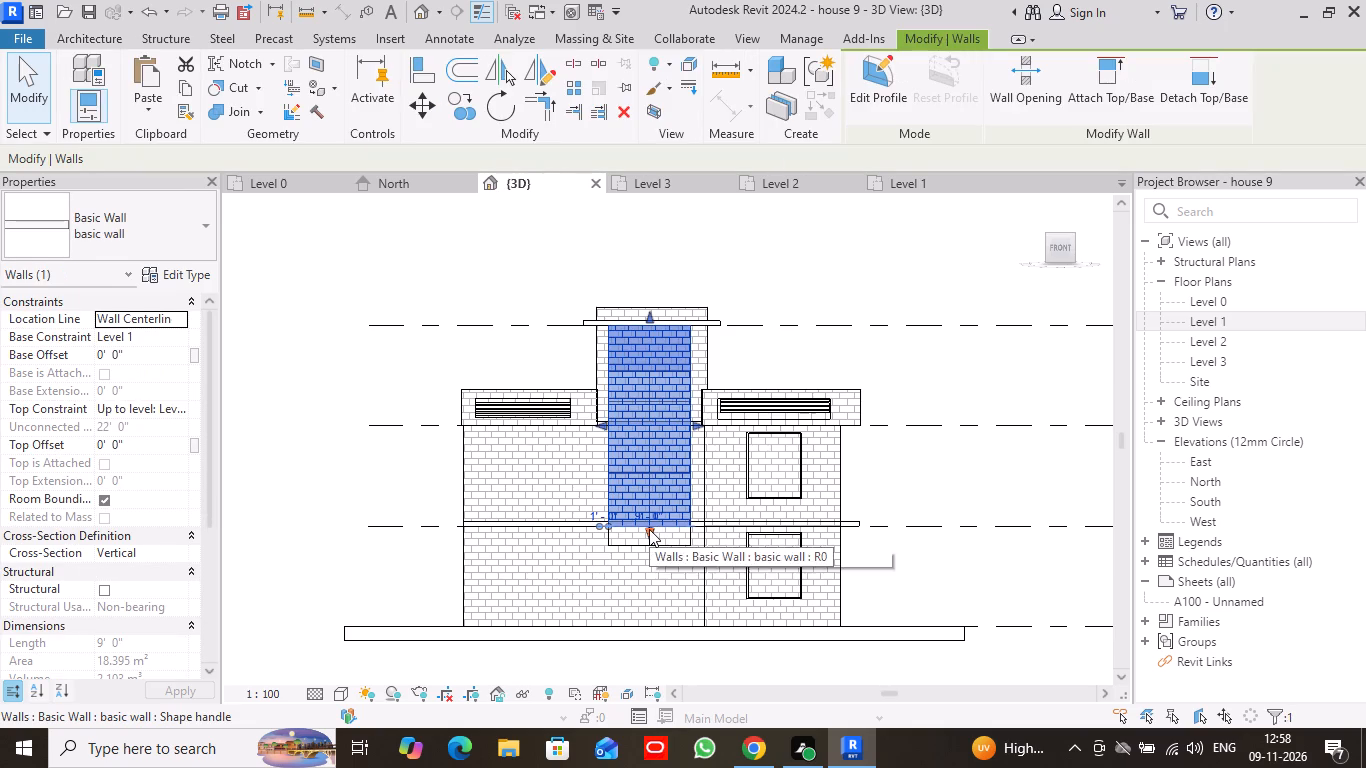
drag(649, 529, 650, 544)
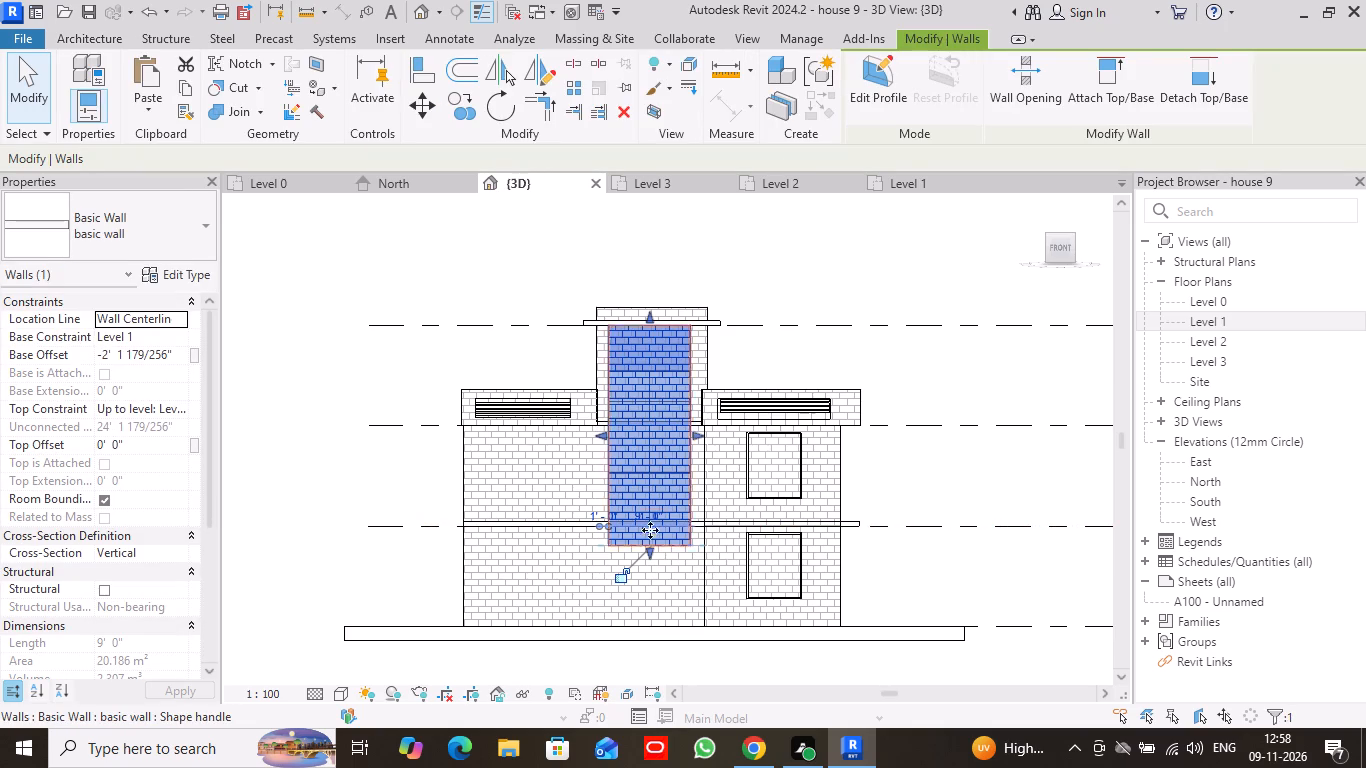
click(27, 79)
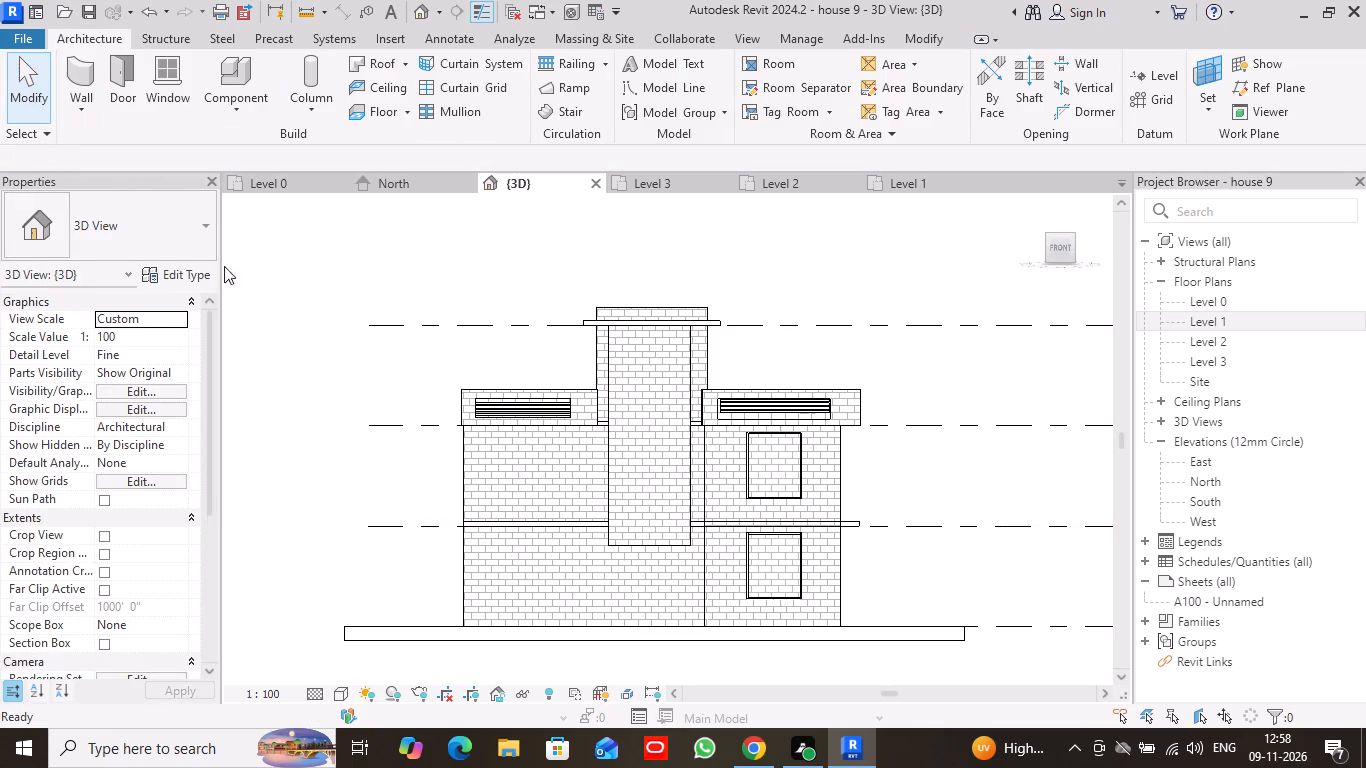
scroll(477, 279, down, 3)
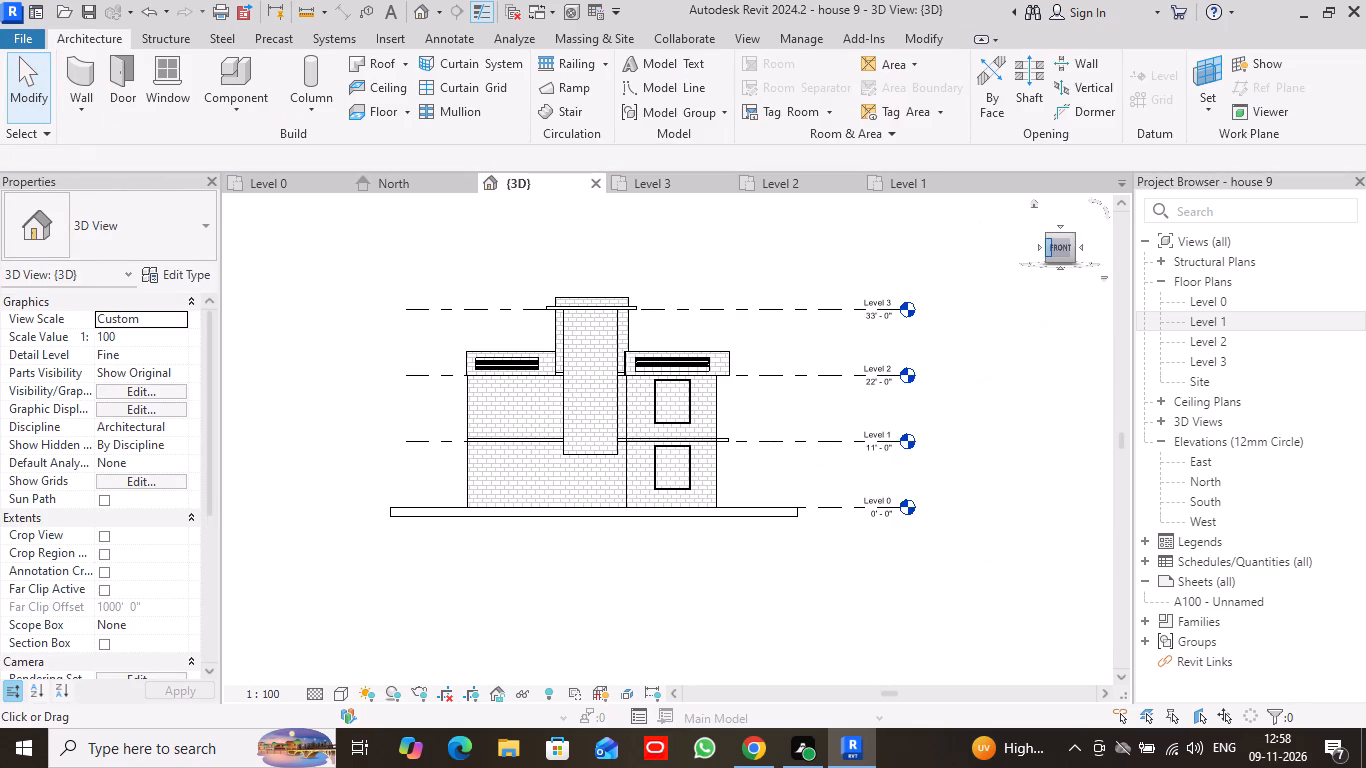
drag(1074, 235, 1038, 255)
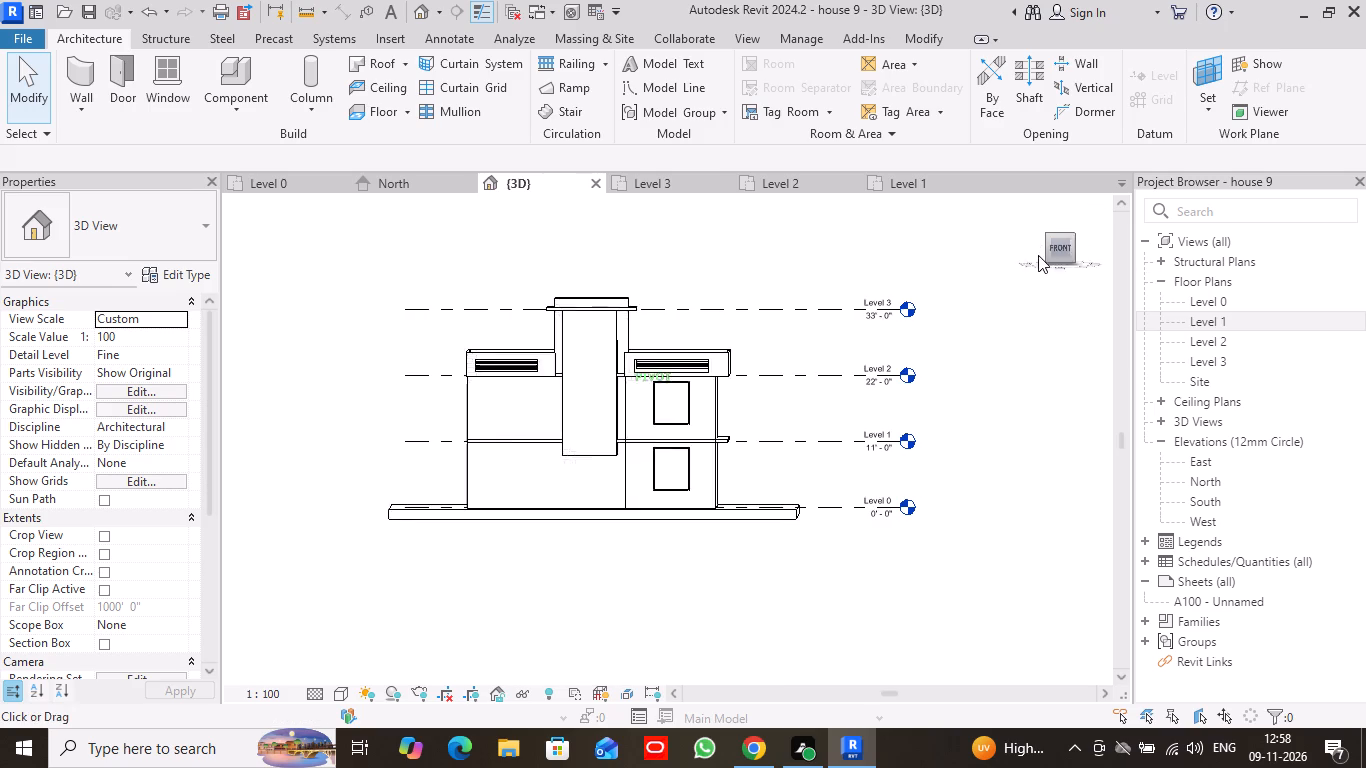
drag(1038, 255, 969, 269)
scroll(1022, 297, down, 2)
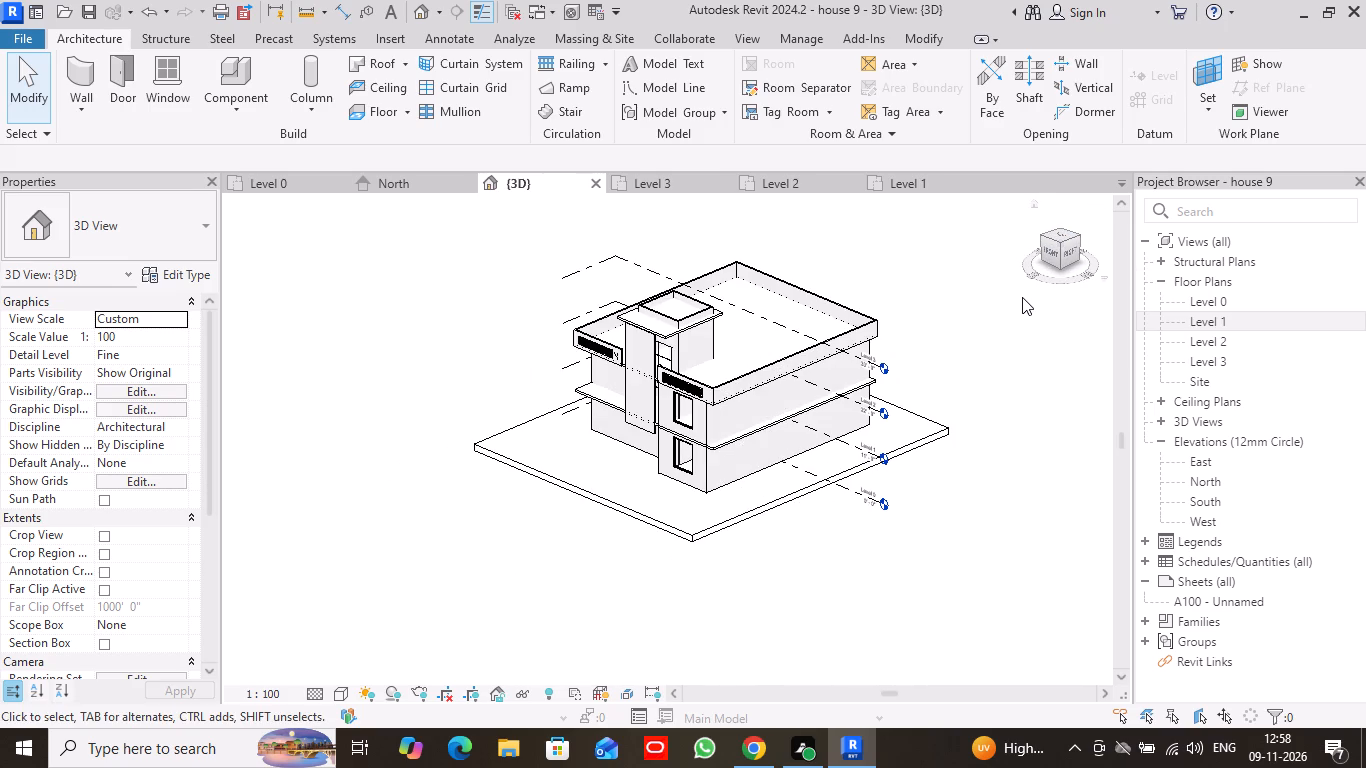
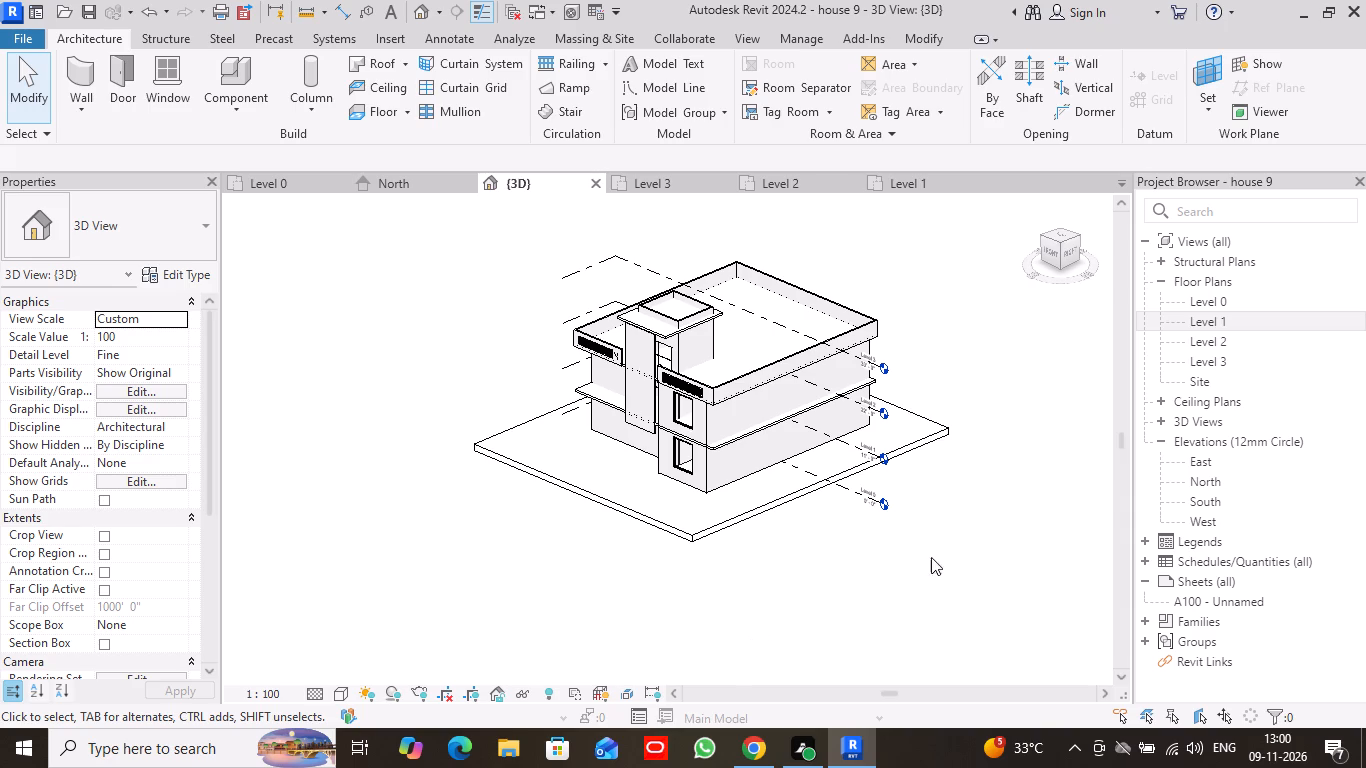
From the front of the 3D model, open the profile of the projecting tower wall for editing.
click(1050, 254)
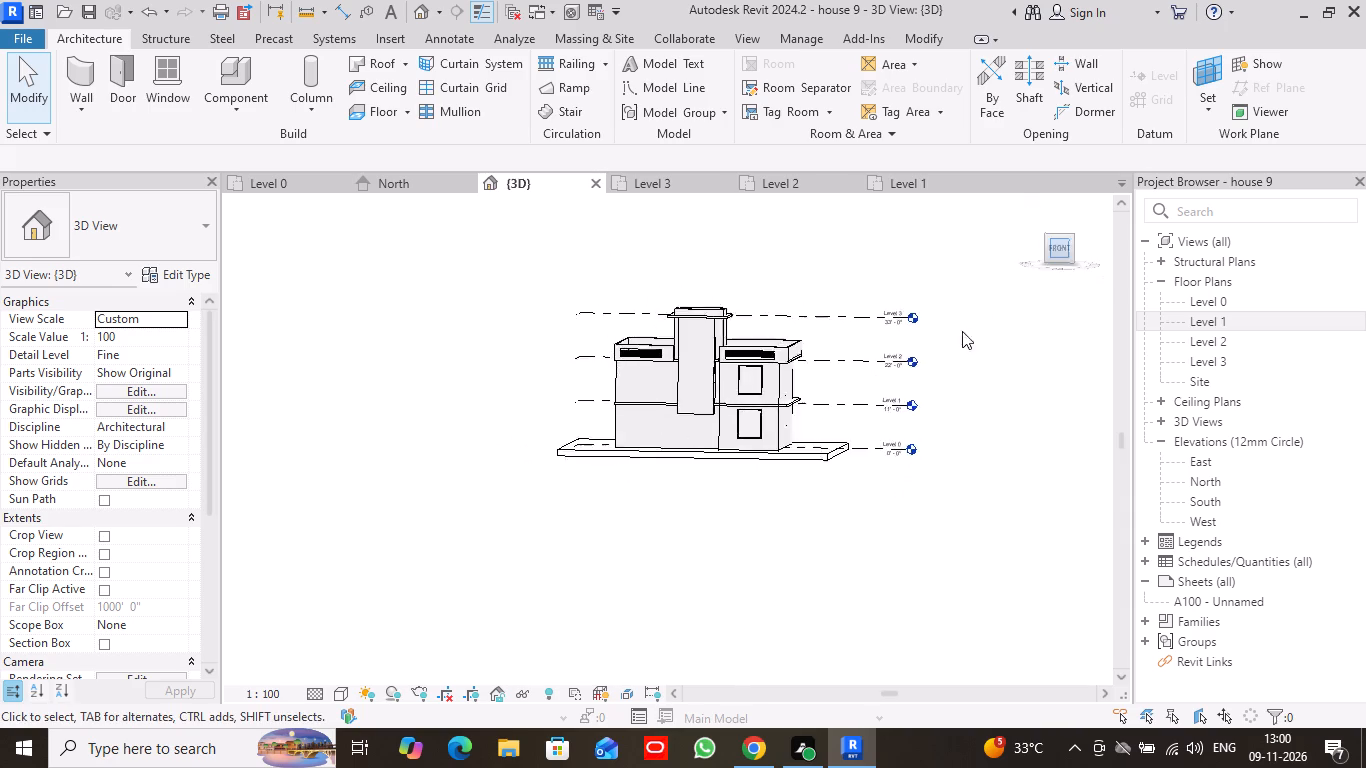
scroll(655, 410, up, 6)
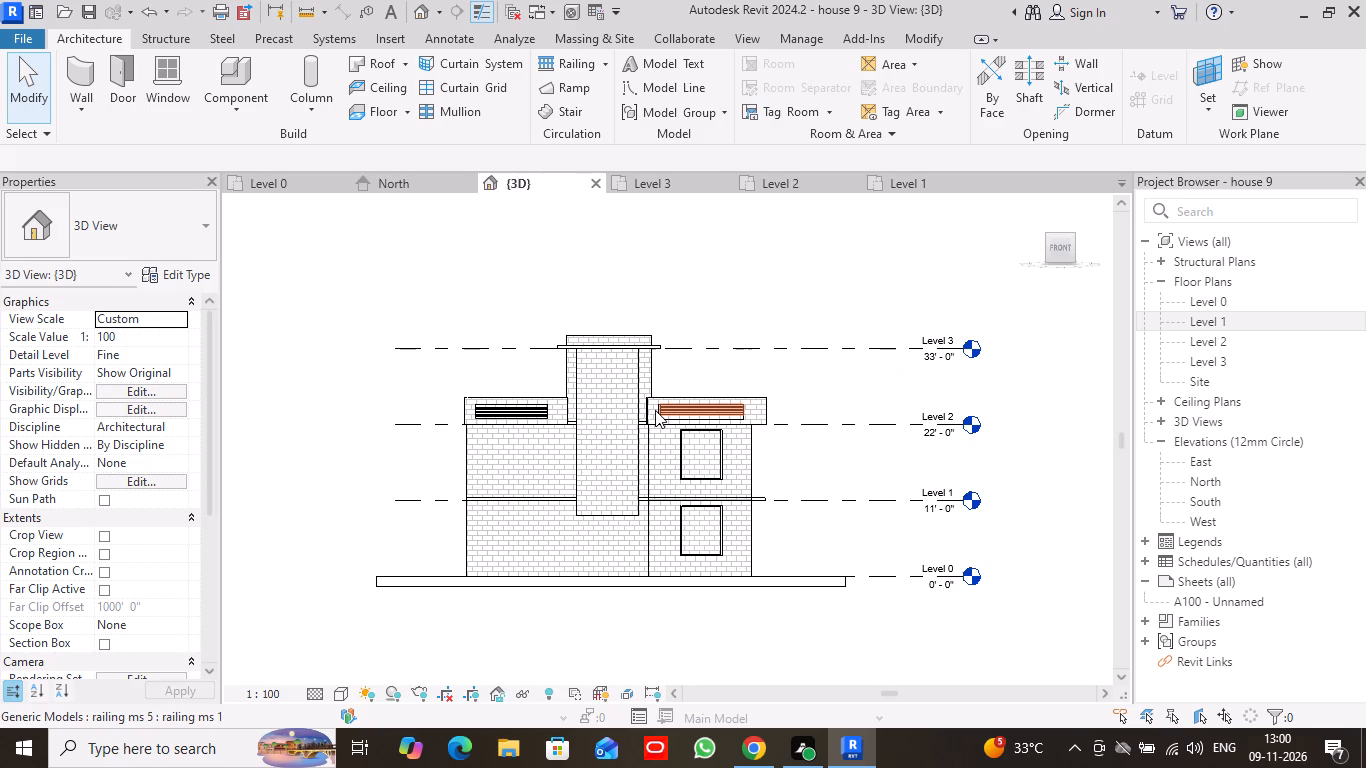
click(574, 398)
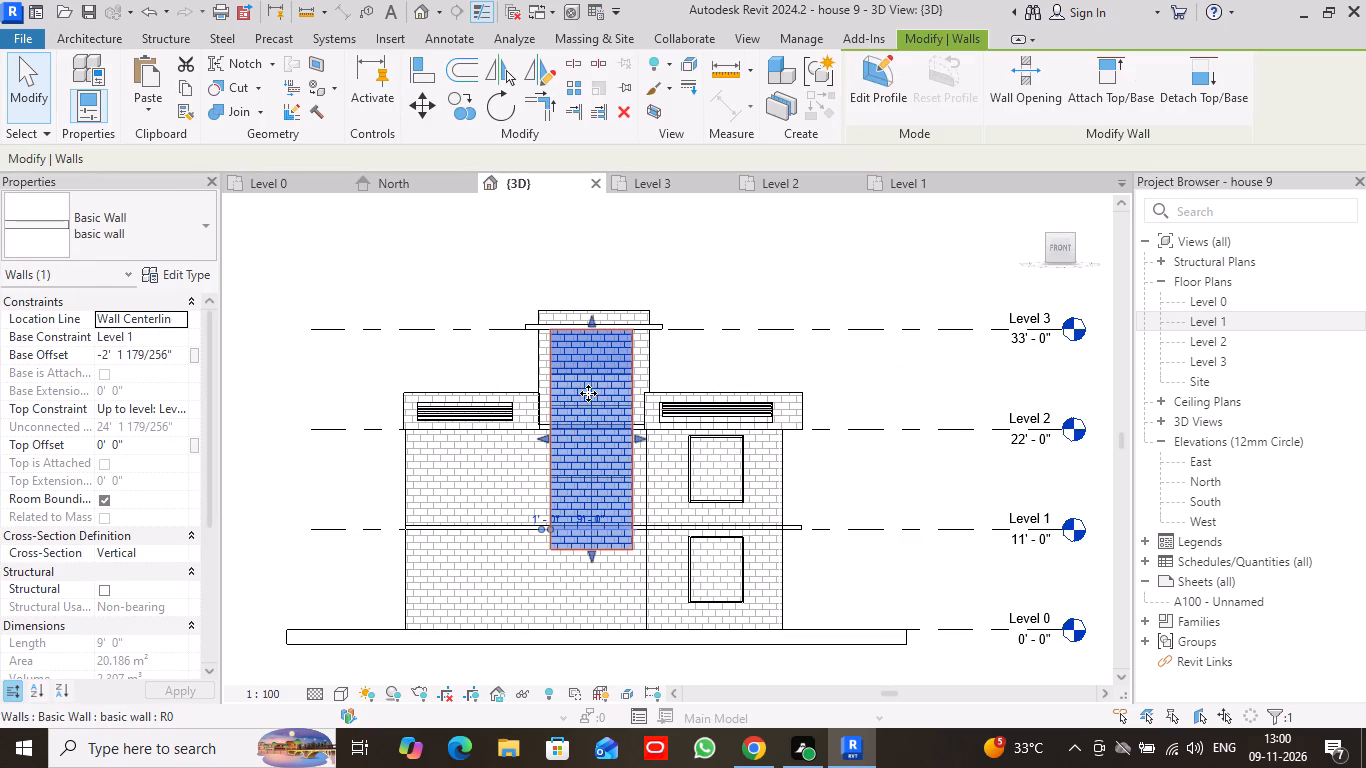
click(884, 82)
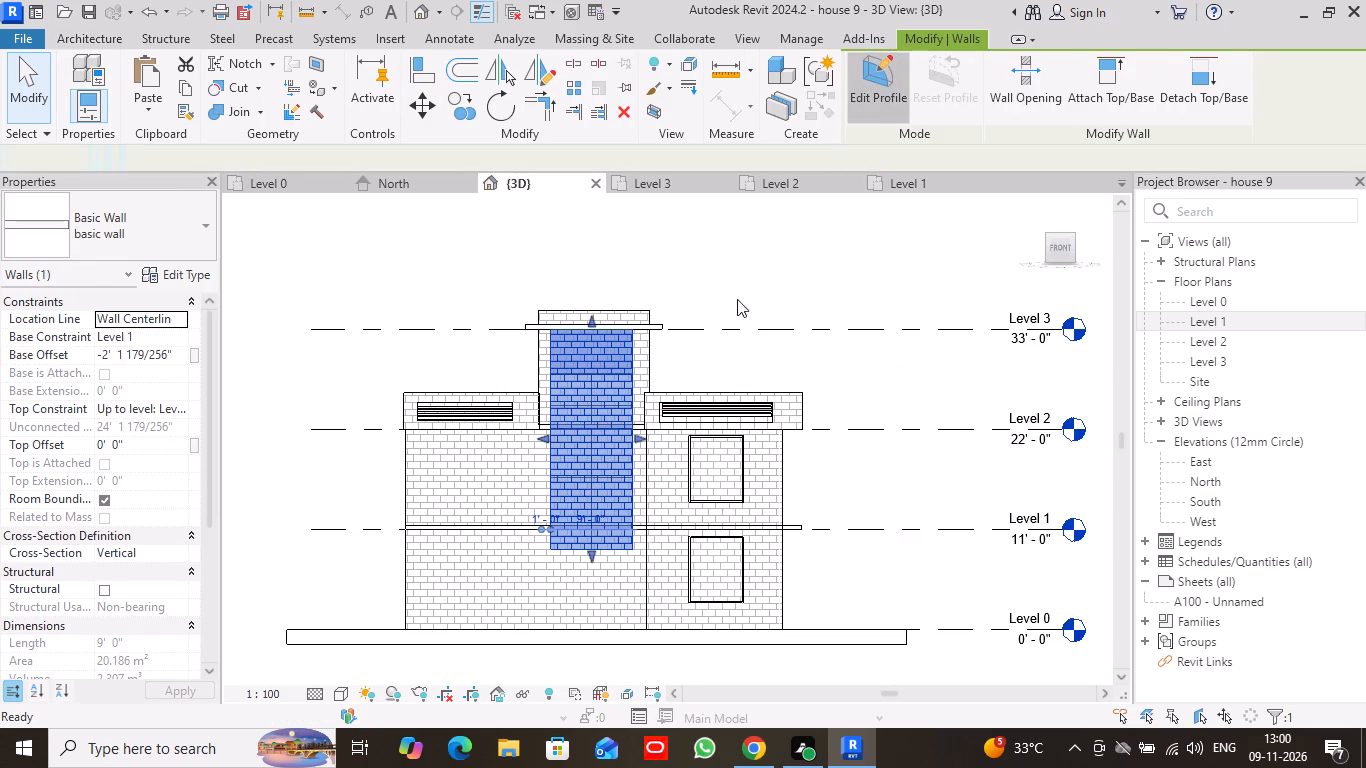
Sketch a horizontal line about 8' long inside the wall profile, just below its top edge, starting from the right edge.
scroll(725, 364, up, 2)
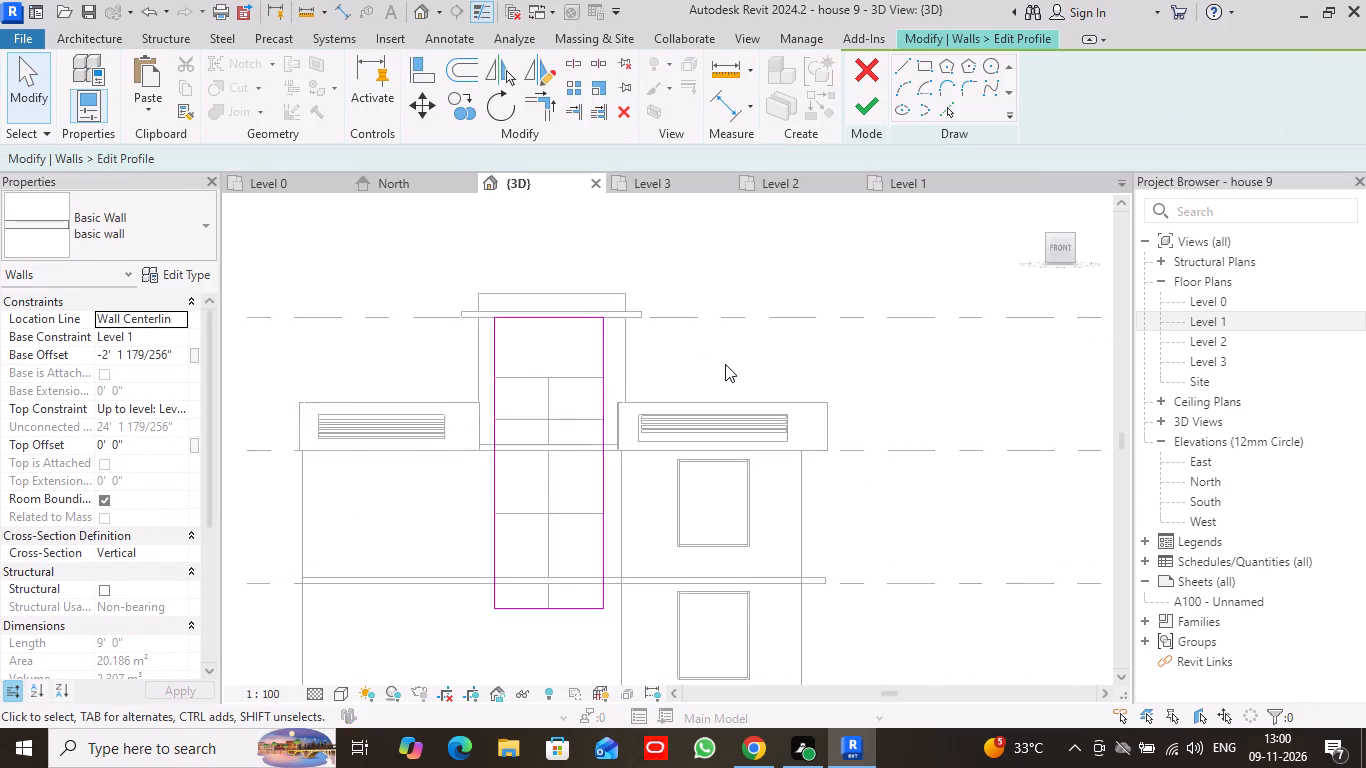
scroll(725, 364, up, 2)
middle_drag(708, 372, 708, 373)
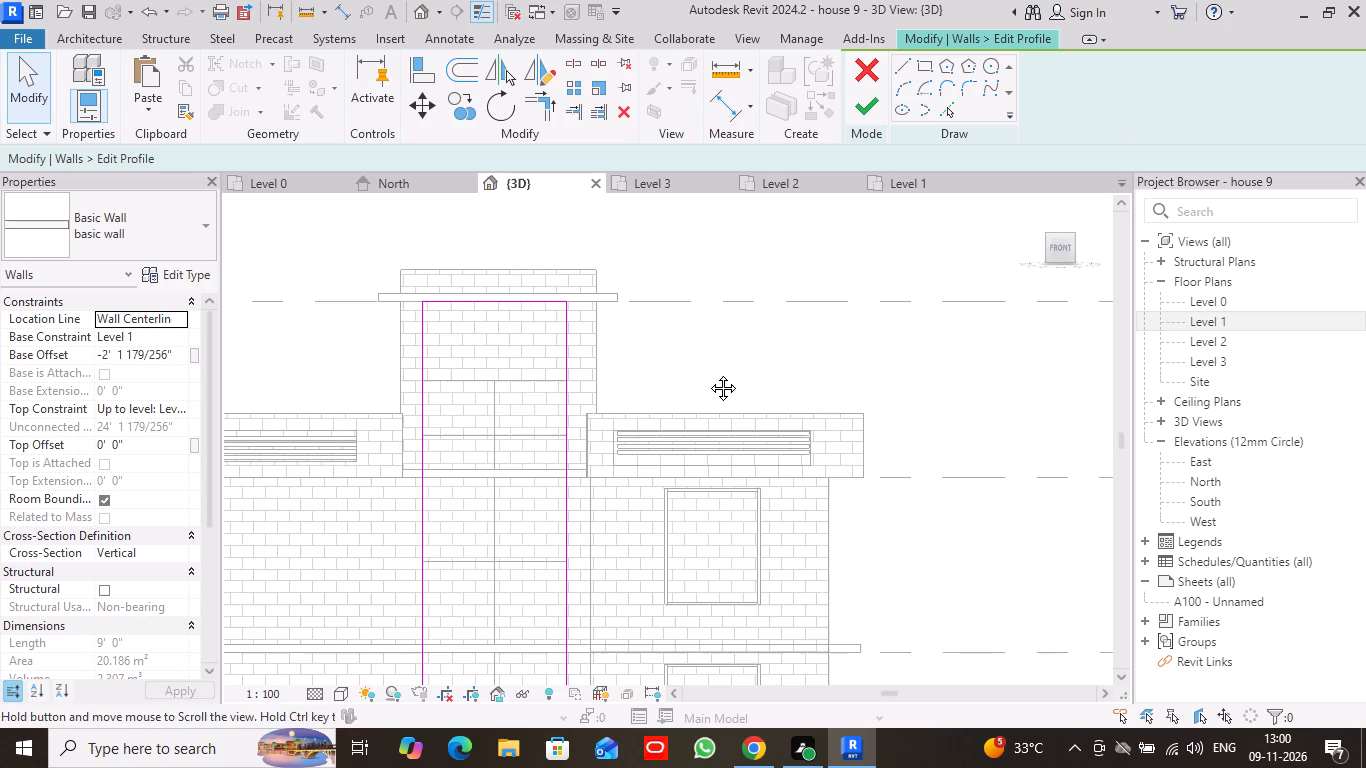
middle_drag(708, 373, 796, 314)
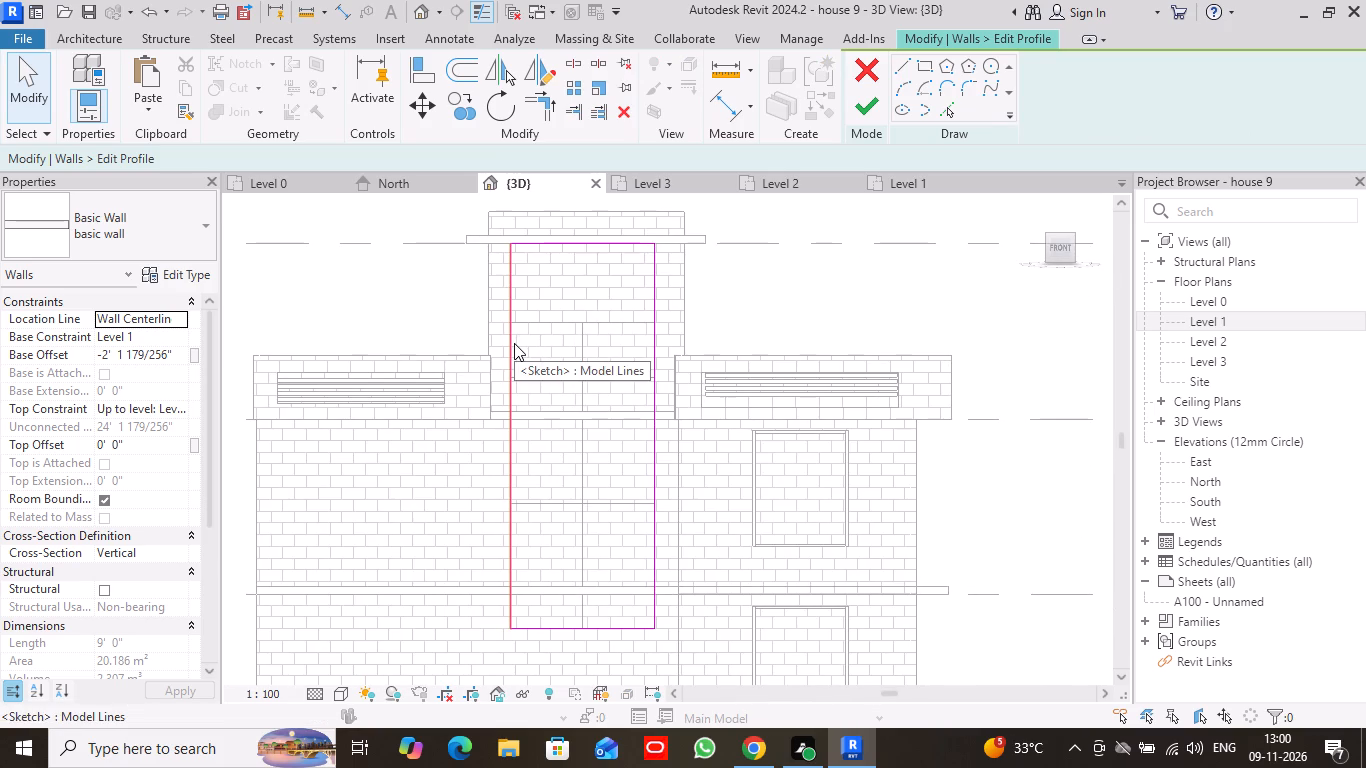
click(586, 245)
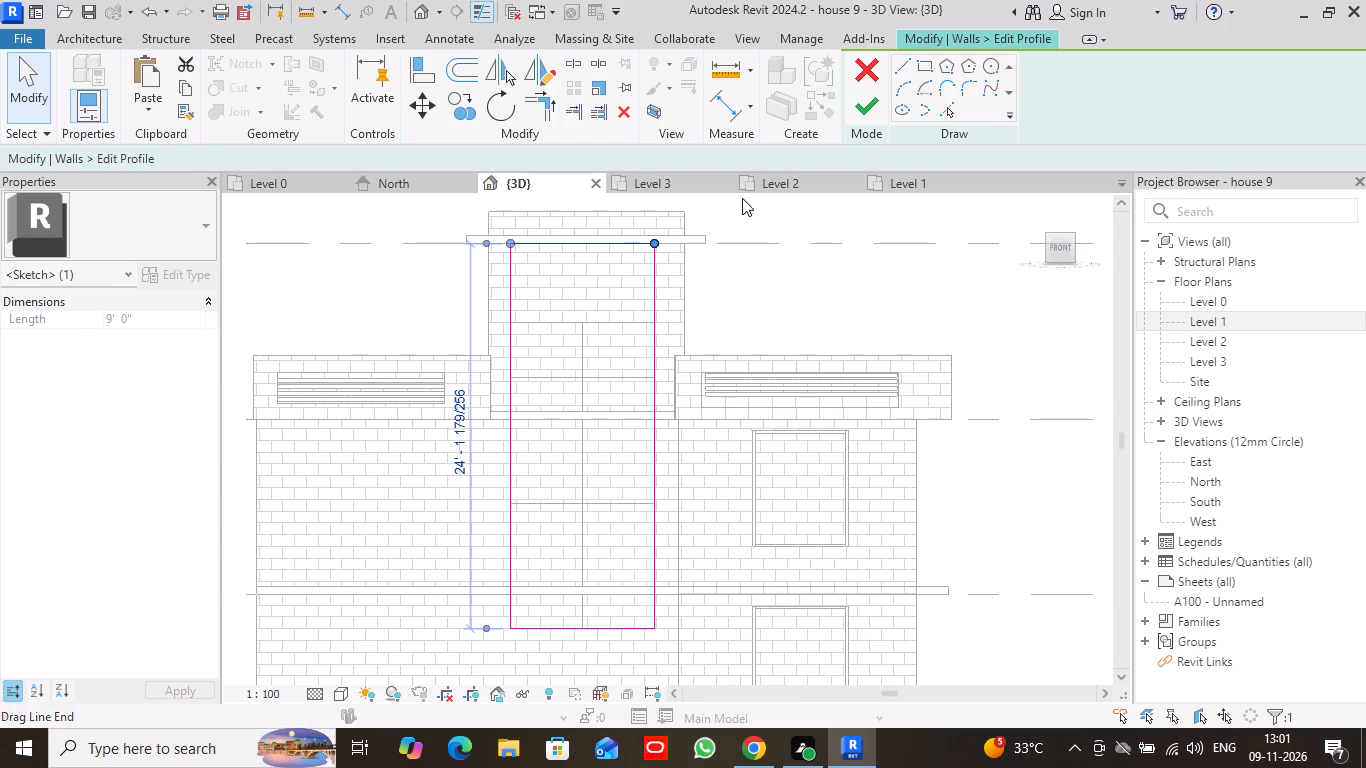
click(901, 62)
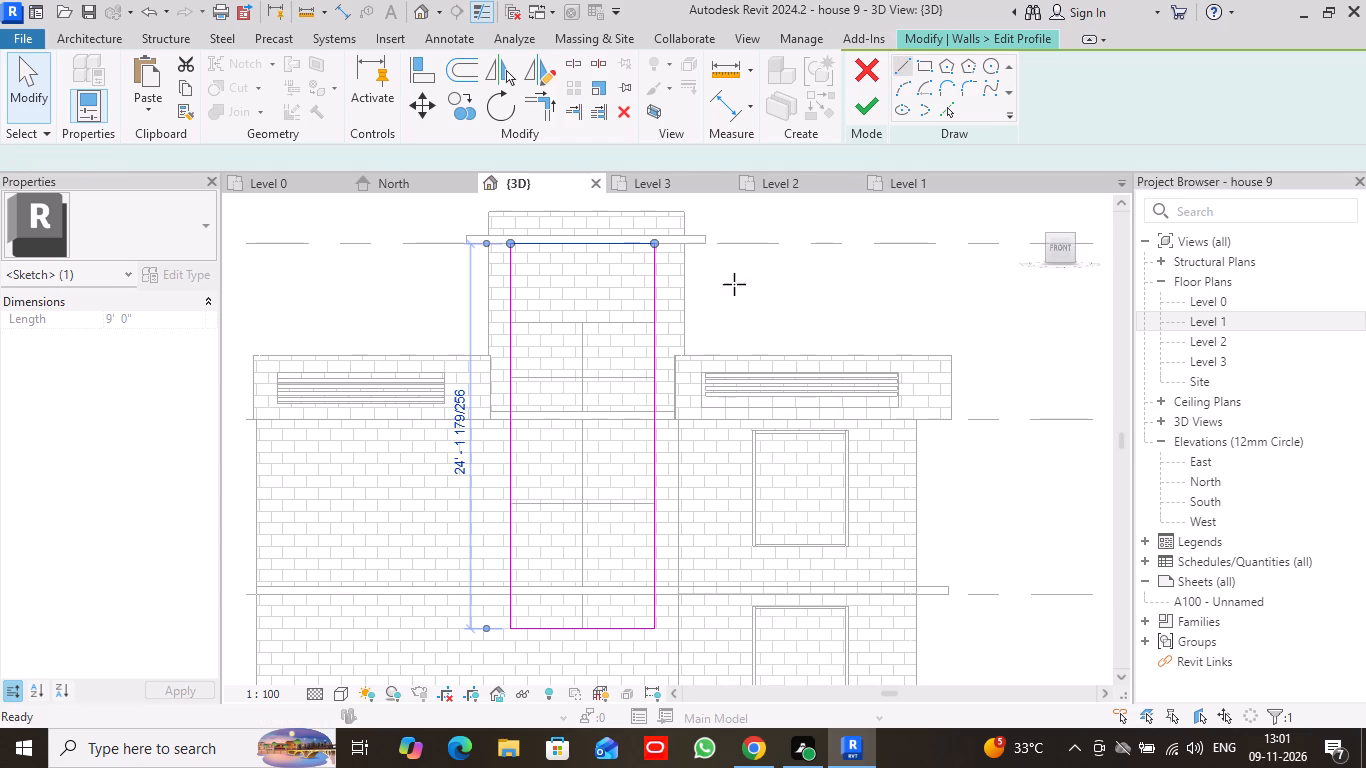
scroll(651, 274, up, 2)
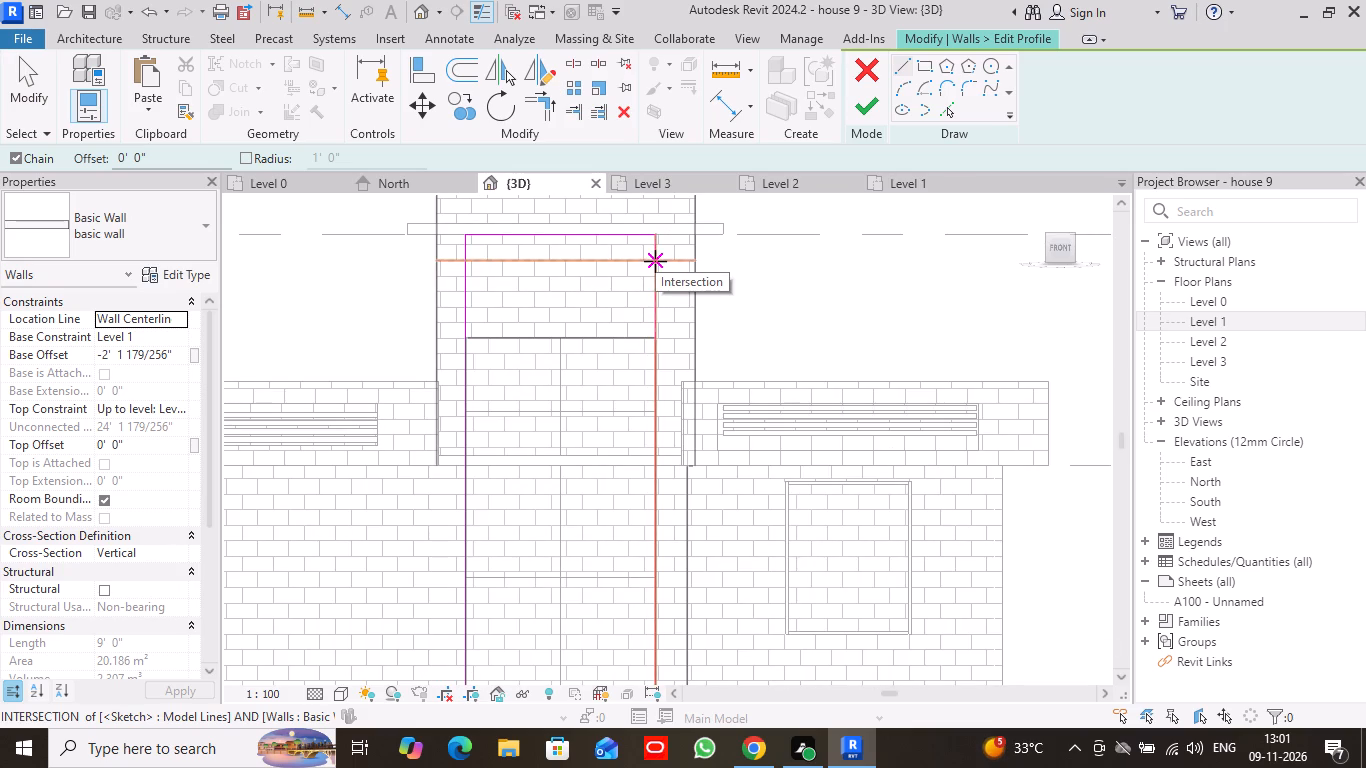
click(655, 261)
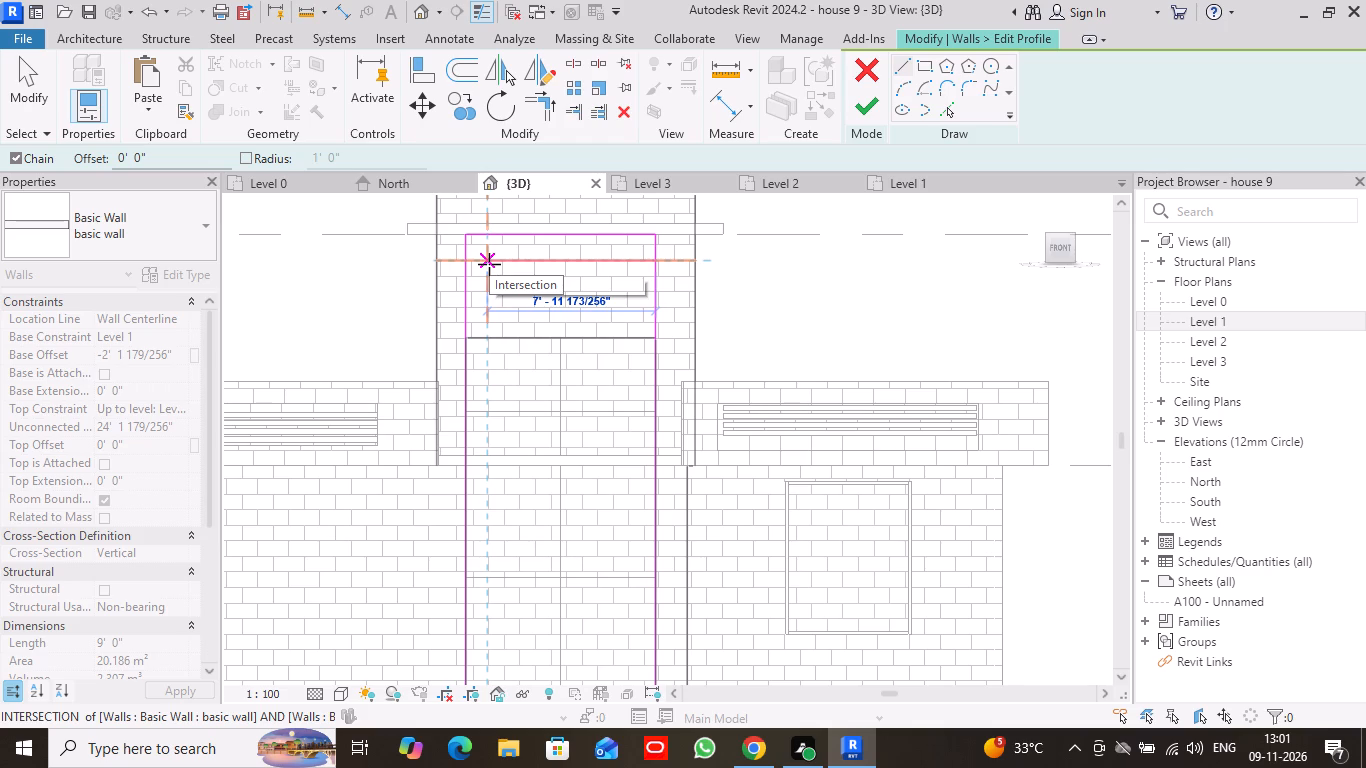
click(489, 264)
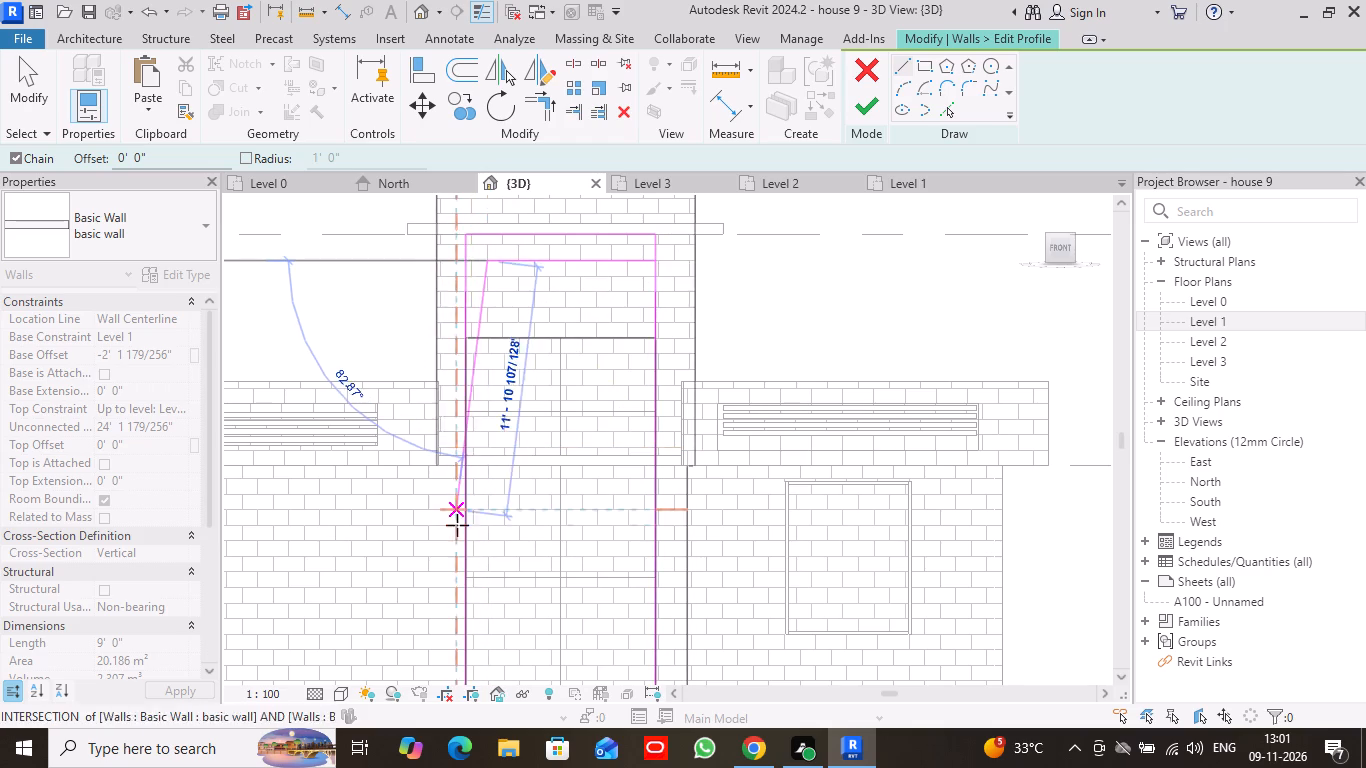
Continue the inner outline with a vertical line about 21'-6" down, ending just above the profile's bottom edge.
scroll(501, 597, down, 3)
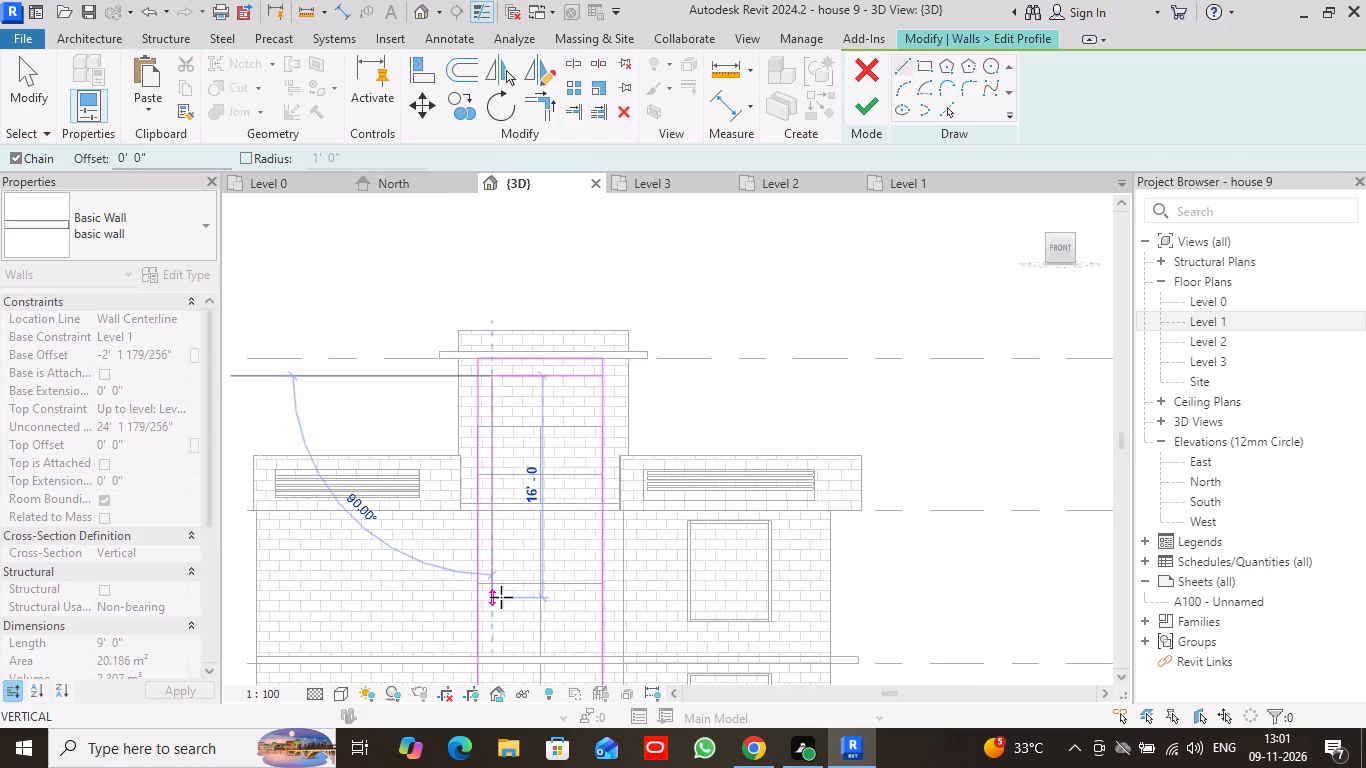
middle_drag(501, 597, 513, 461)
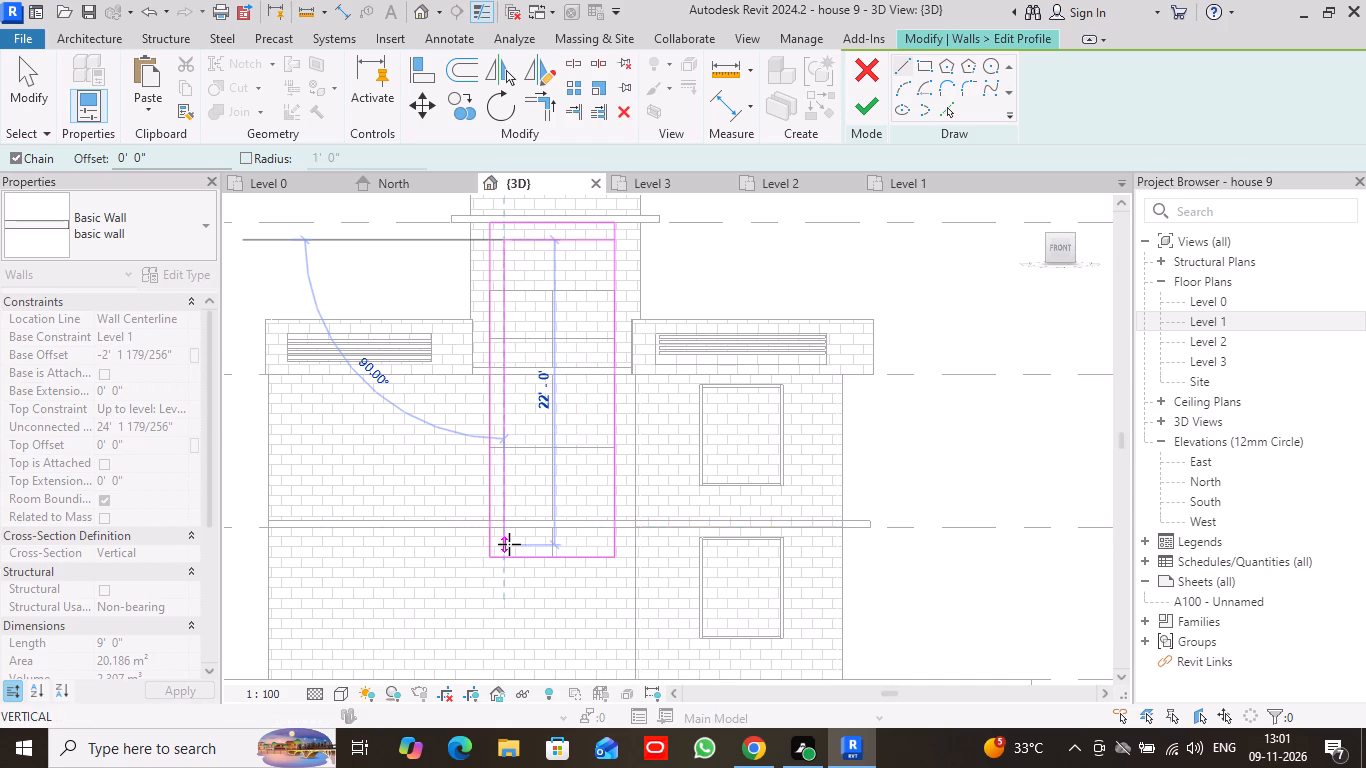
scroll(509, 544, up, 4)
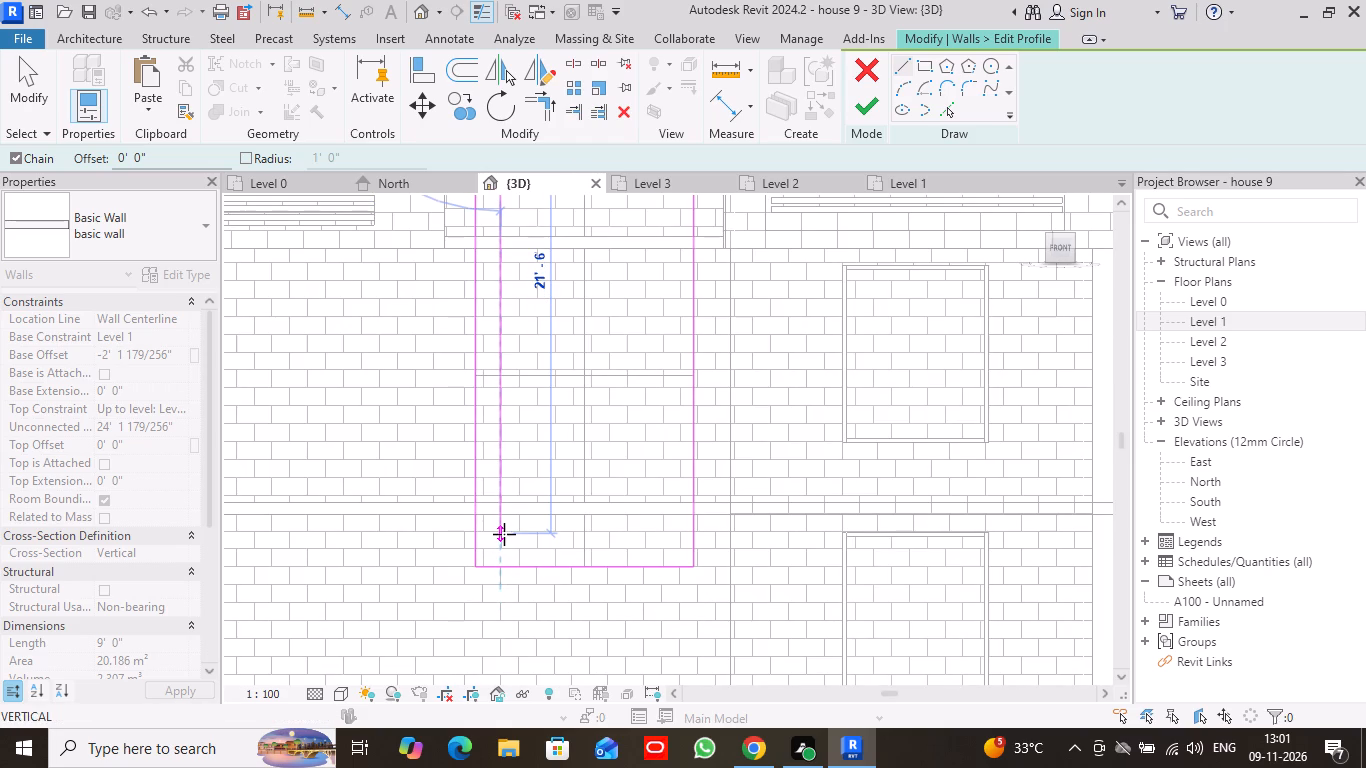
click(504, 534)
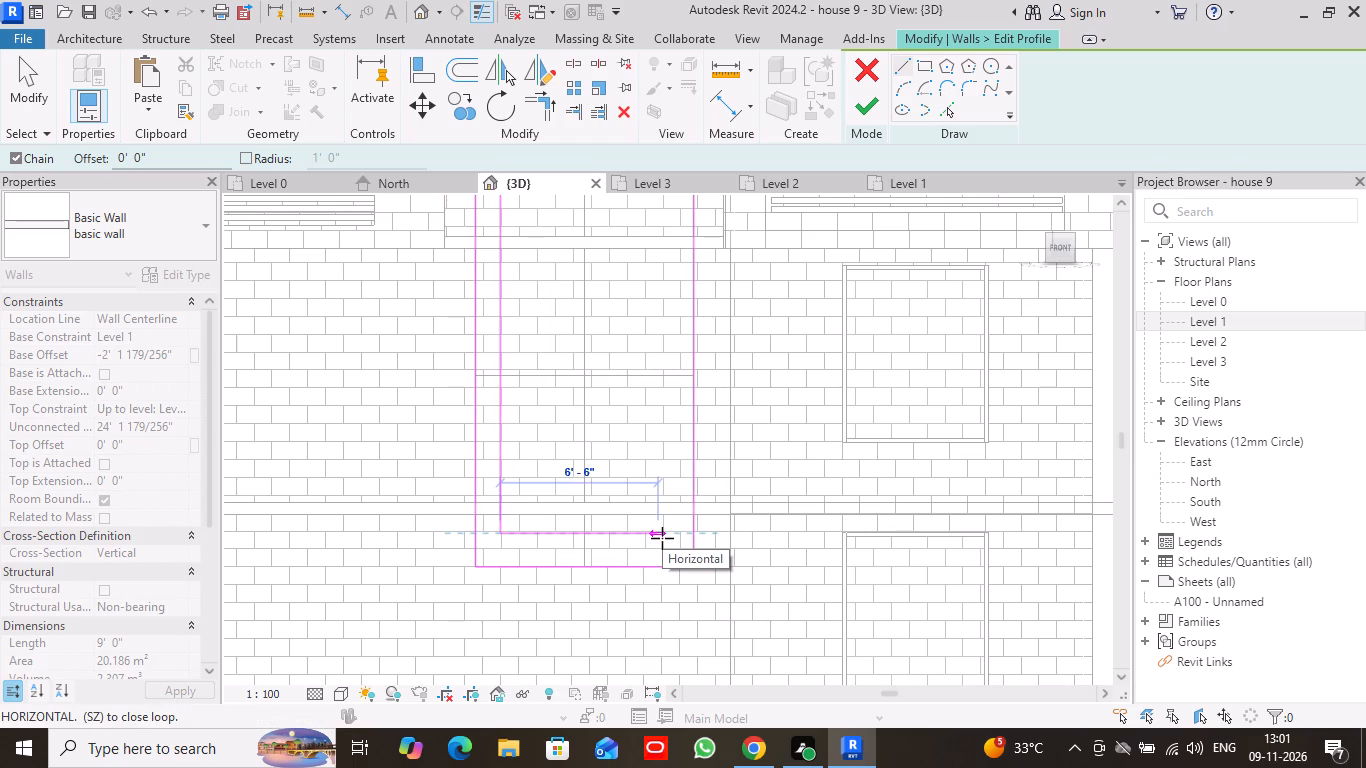
click(28, 90)
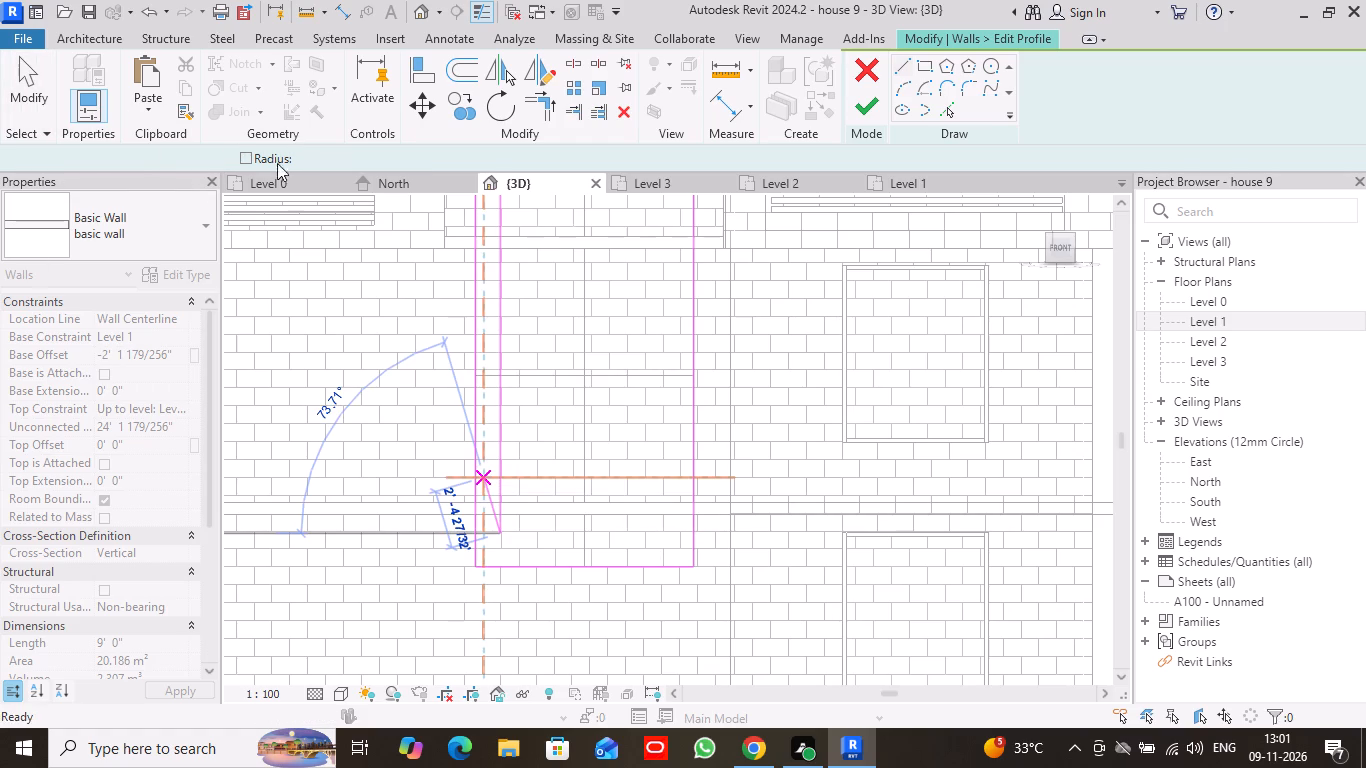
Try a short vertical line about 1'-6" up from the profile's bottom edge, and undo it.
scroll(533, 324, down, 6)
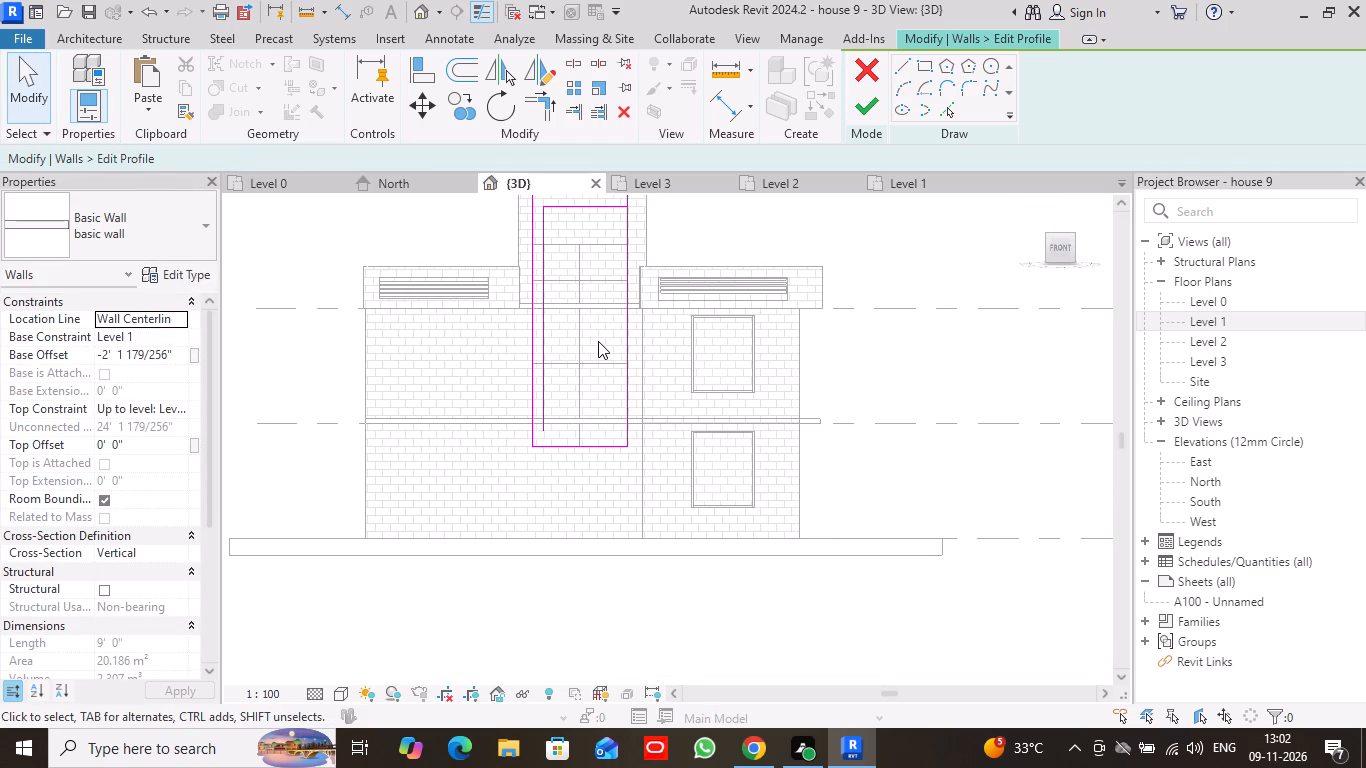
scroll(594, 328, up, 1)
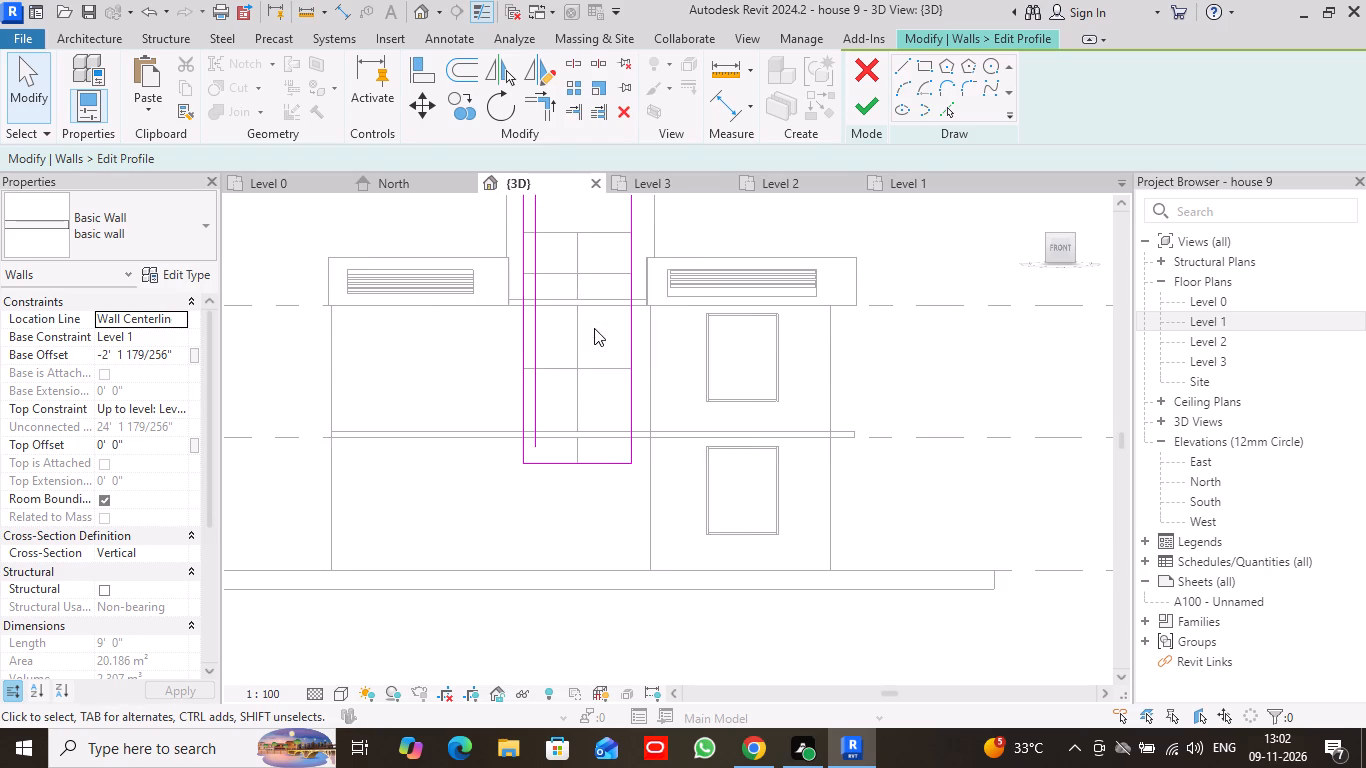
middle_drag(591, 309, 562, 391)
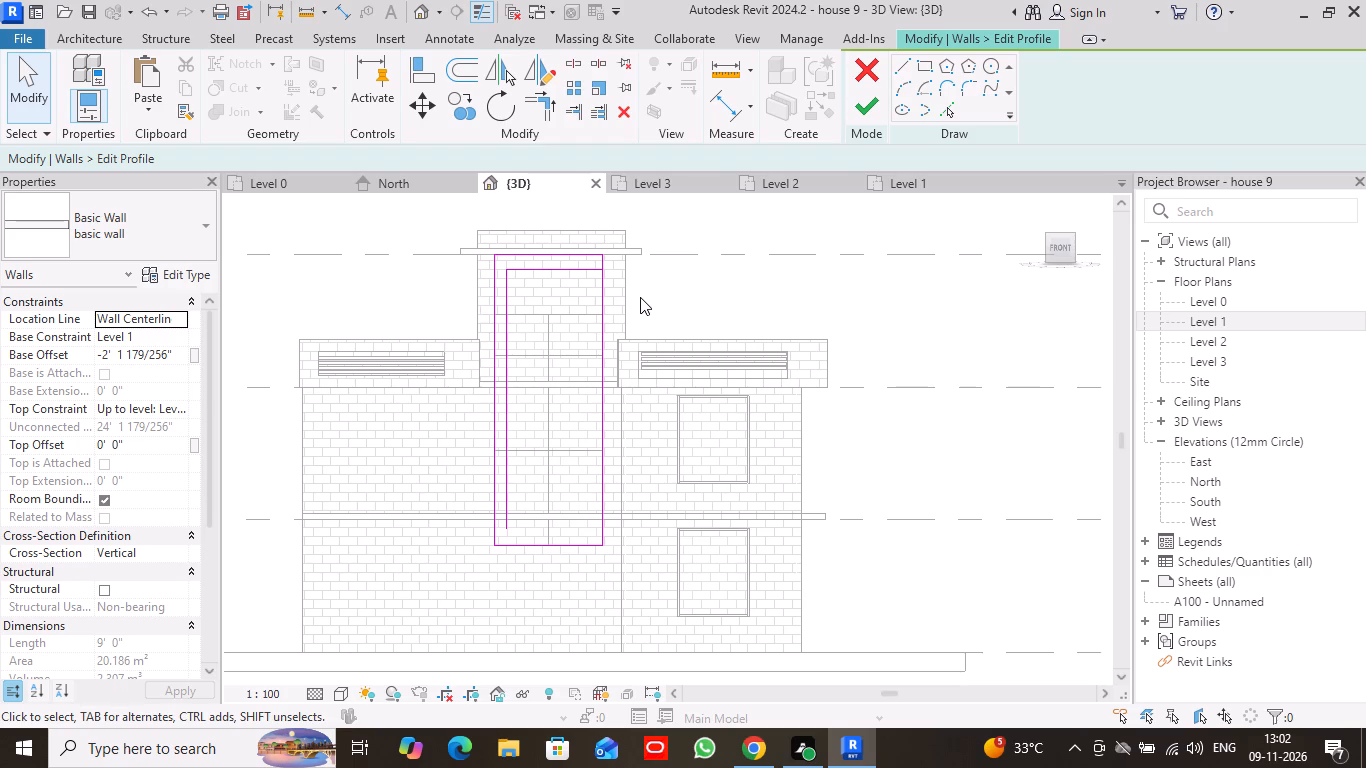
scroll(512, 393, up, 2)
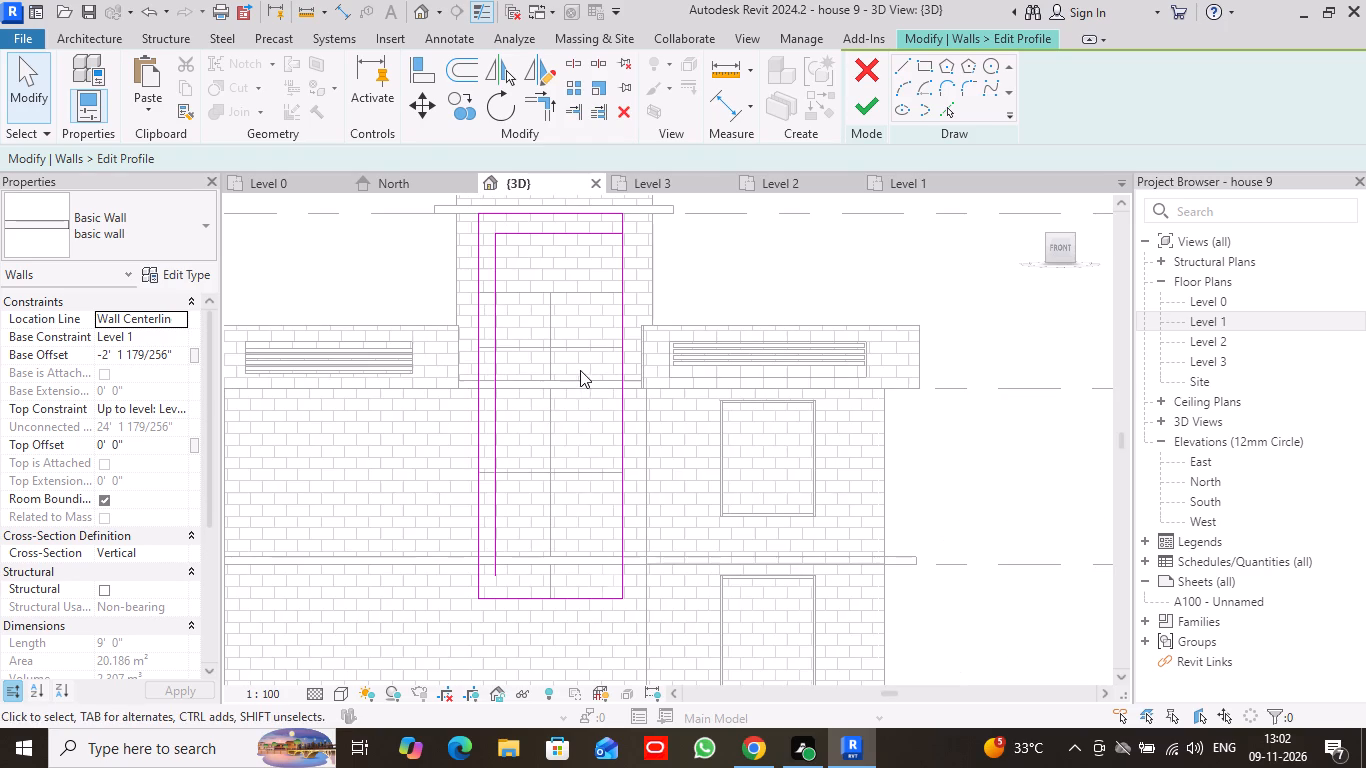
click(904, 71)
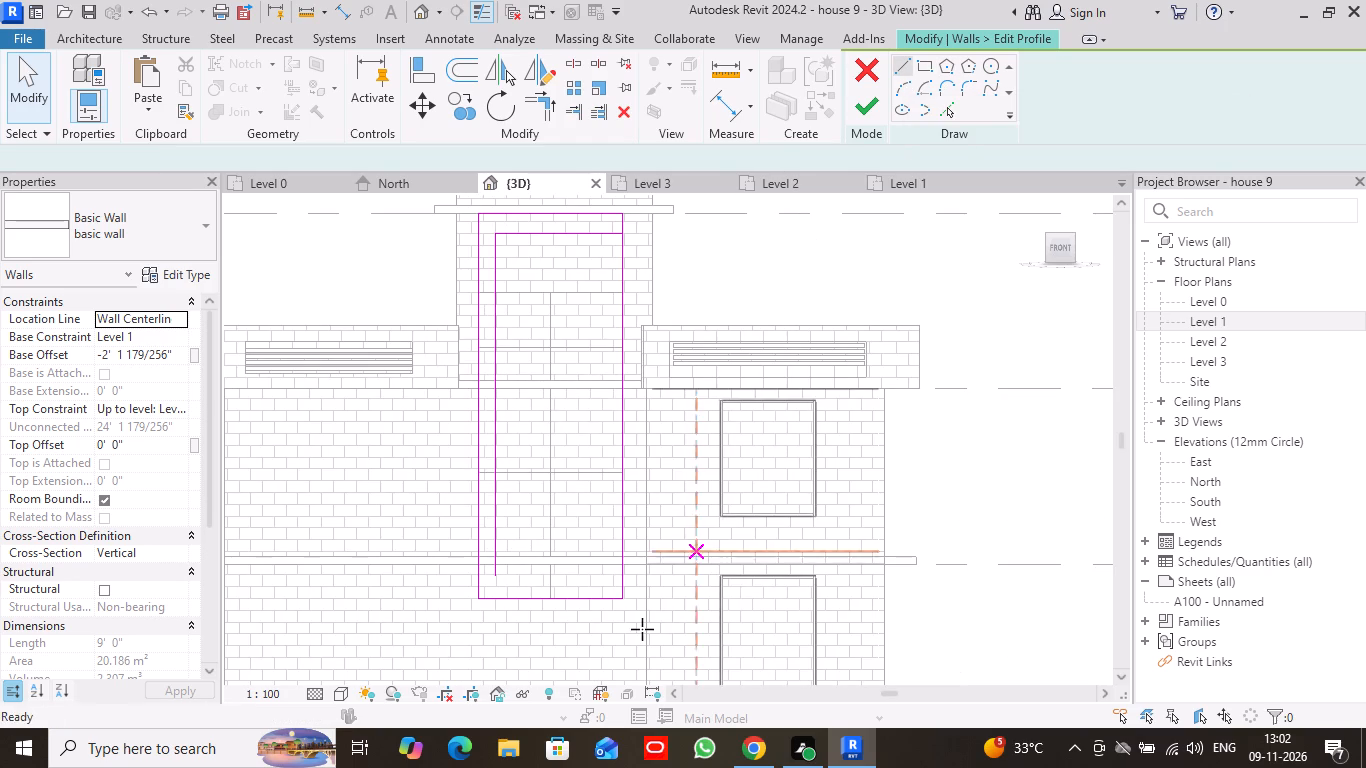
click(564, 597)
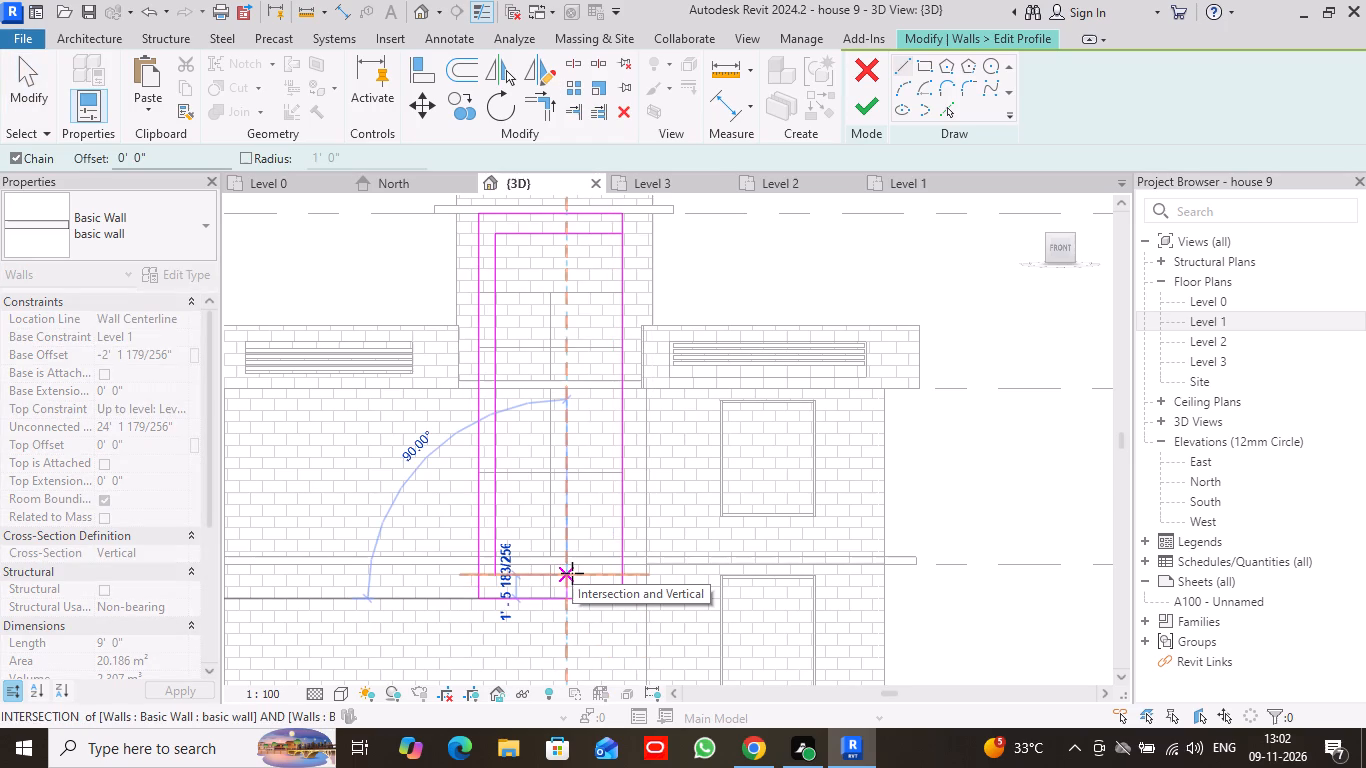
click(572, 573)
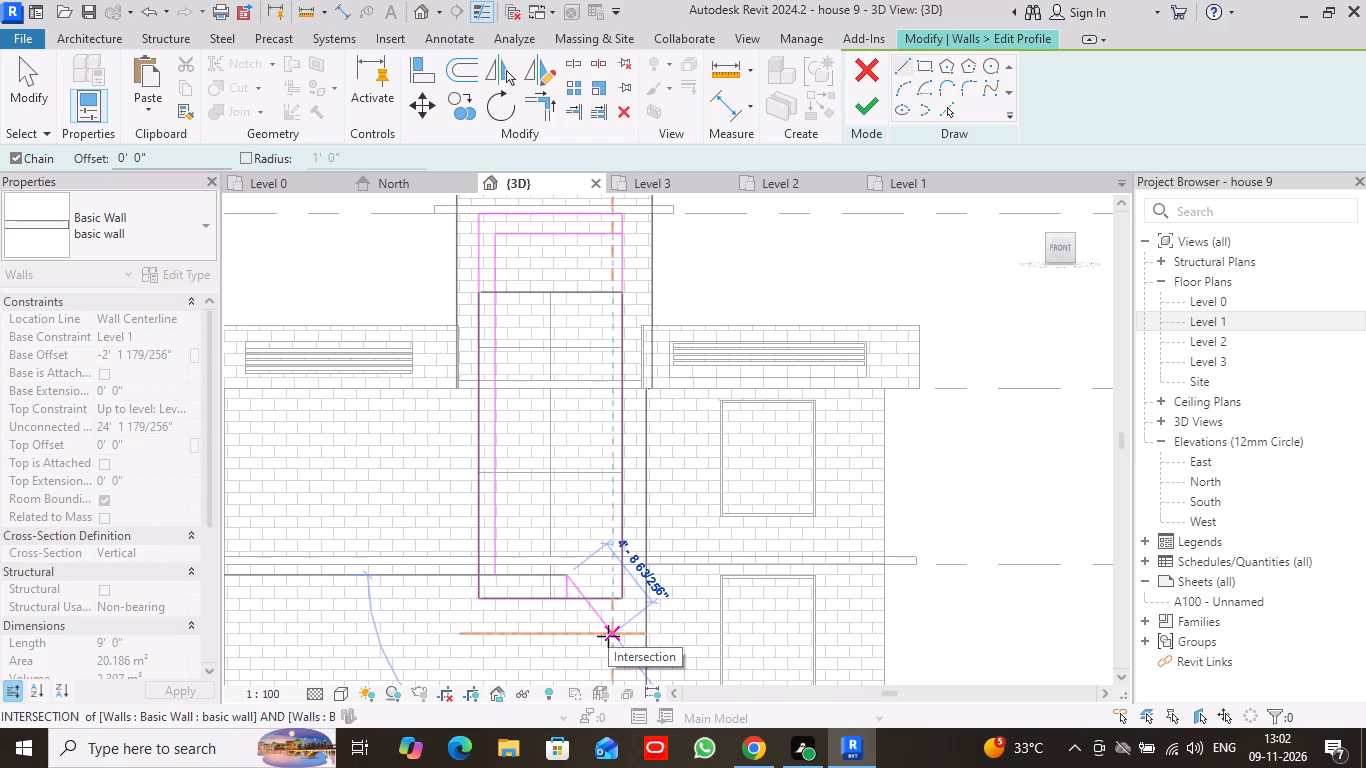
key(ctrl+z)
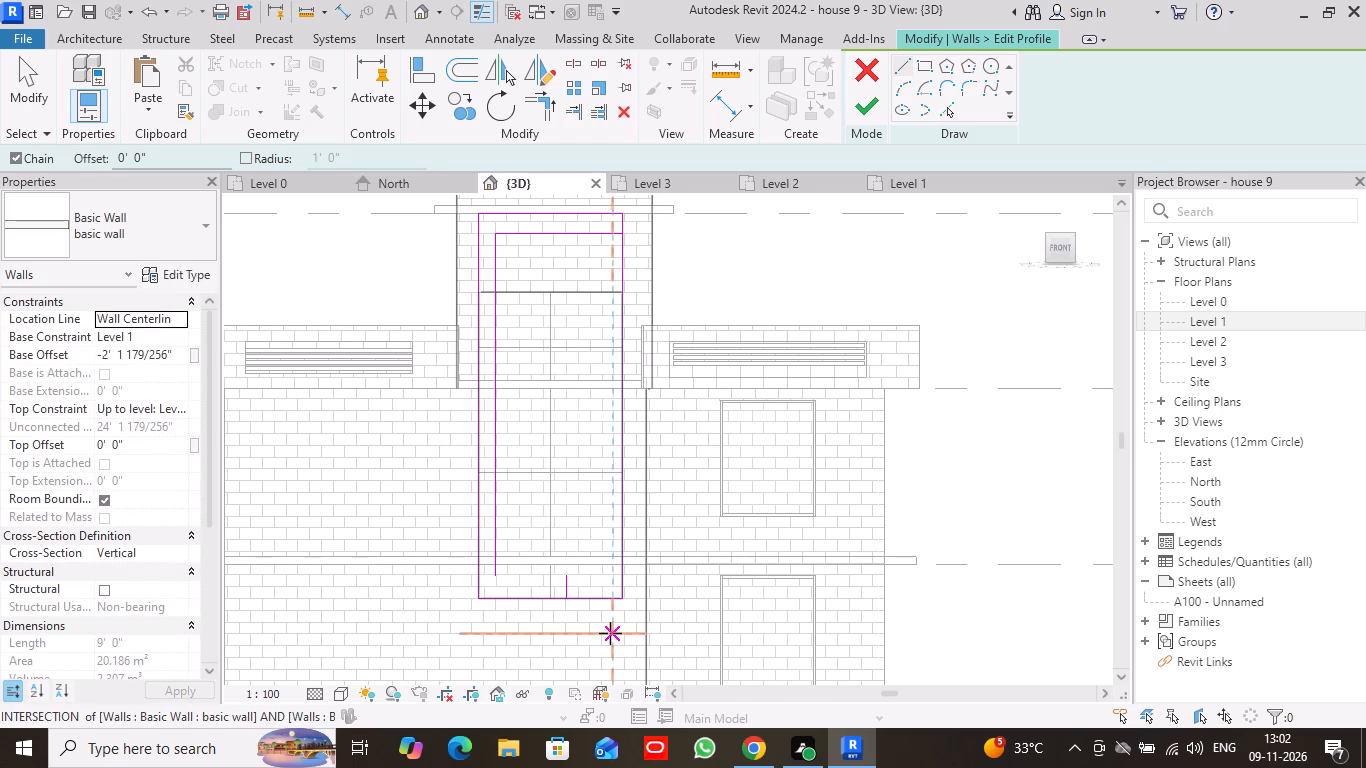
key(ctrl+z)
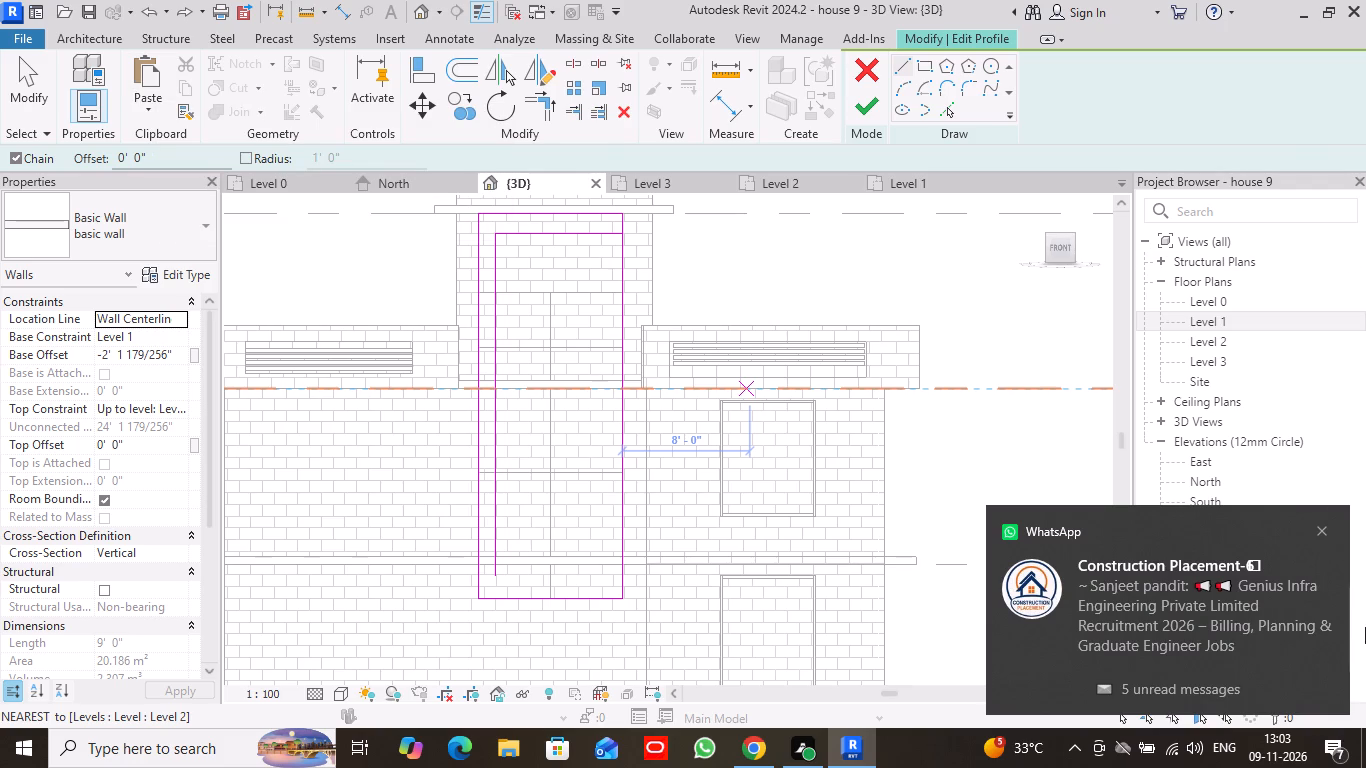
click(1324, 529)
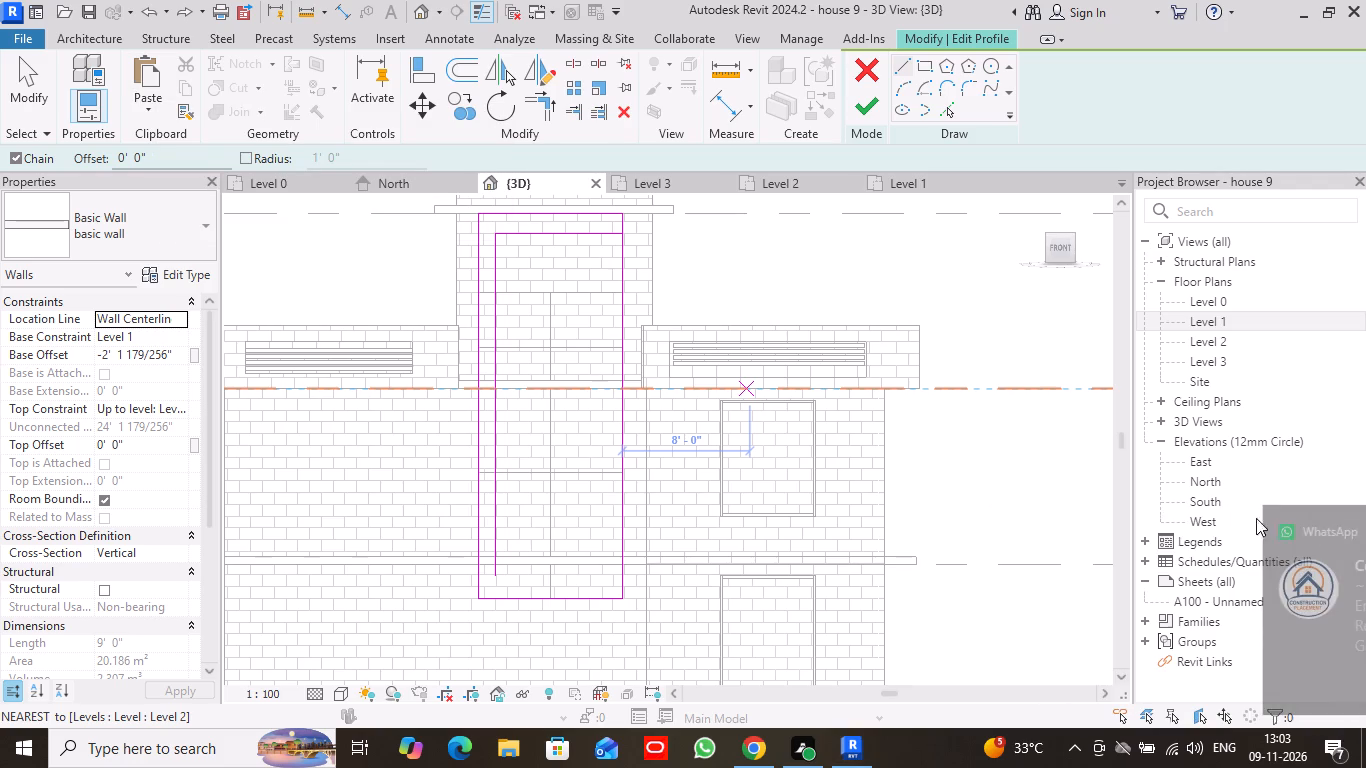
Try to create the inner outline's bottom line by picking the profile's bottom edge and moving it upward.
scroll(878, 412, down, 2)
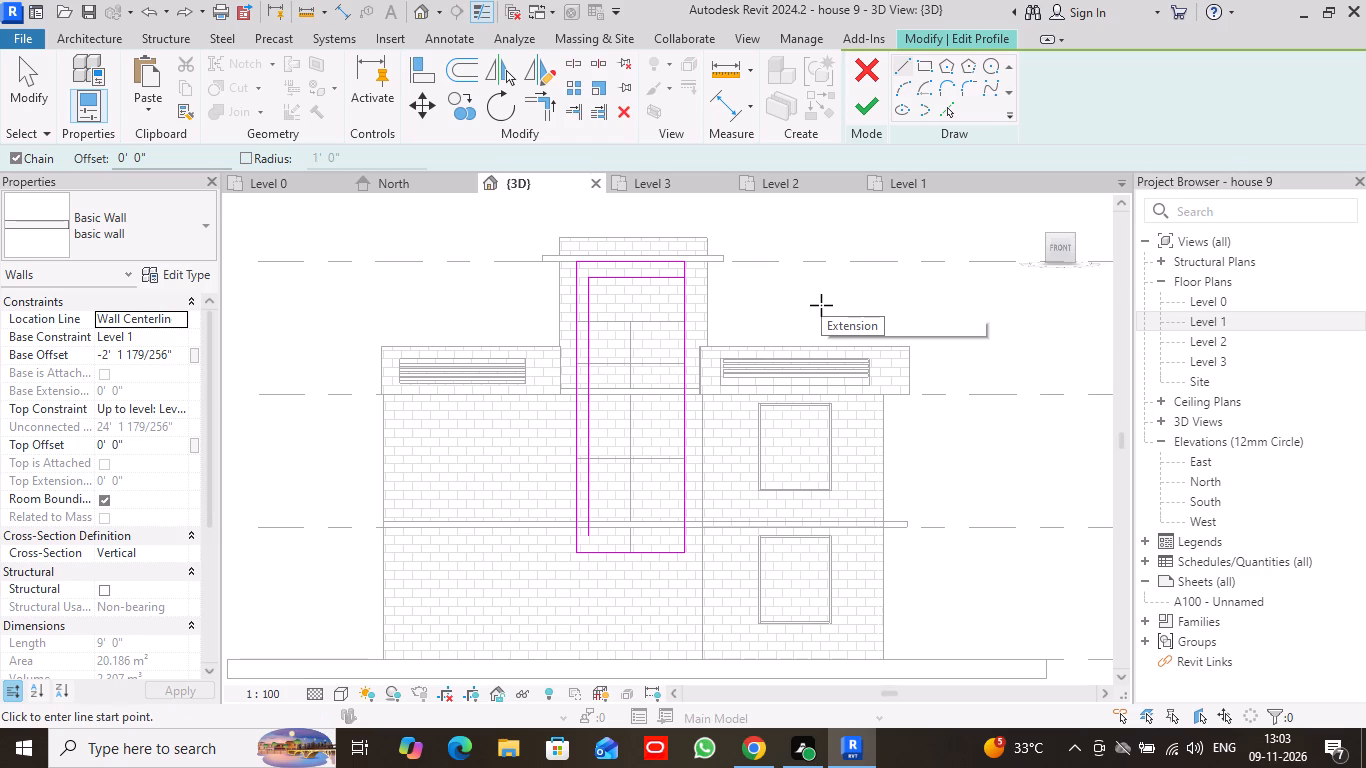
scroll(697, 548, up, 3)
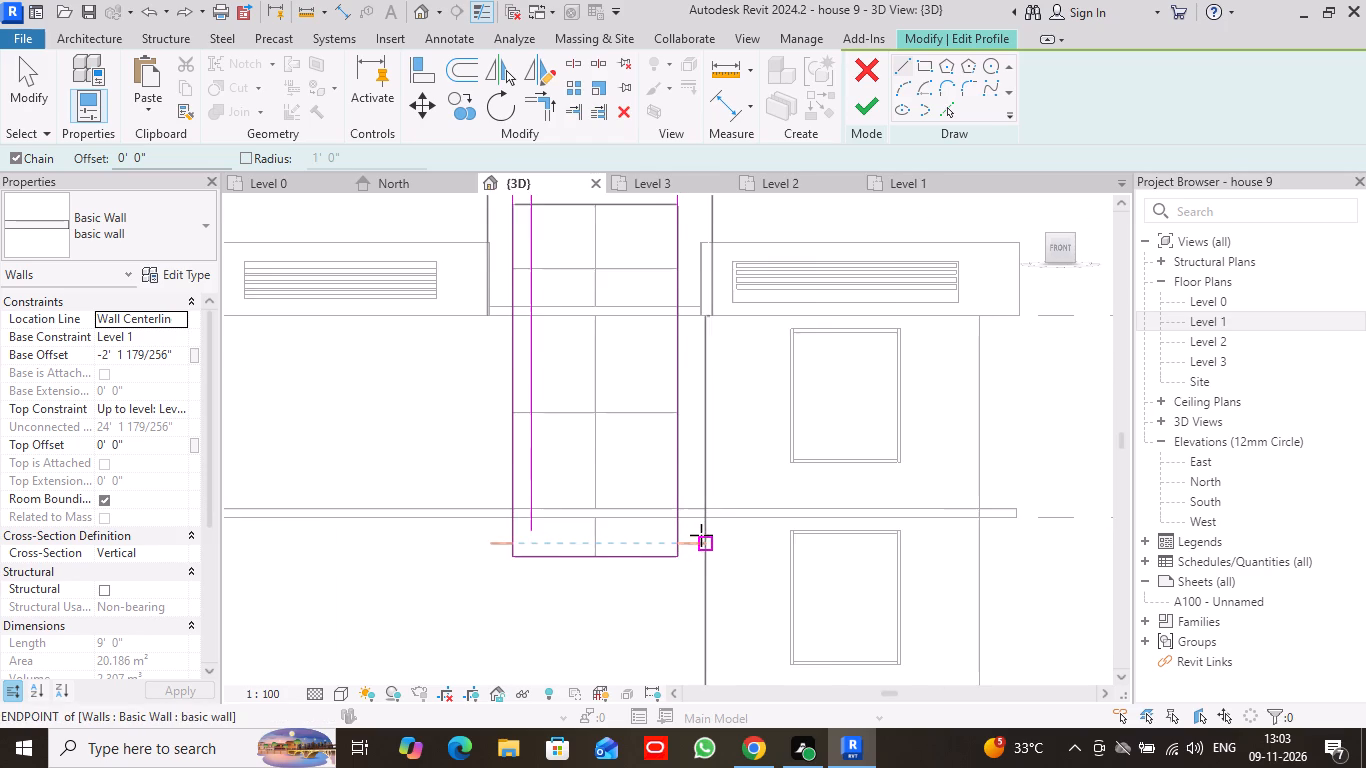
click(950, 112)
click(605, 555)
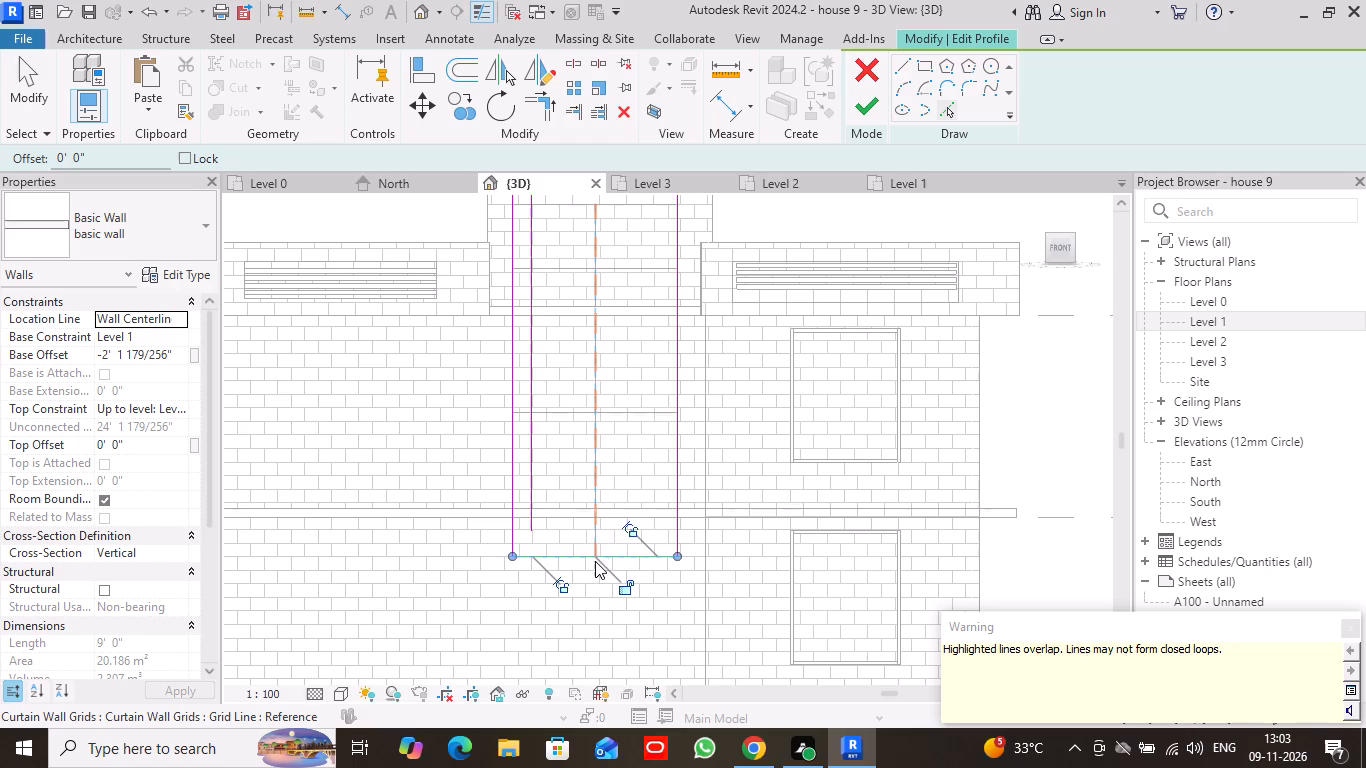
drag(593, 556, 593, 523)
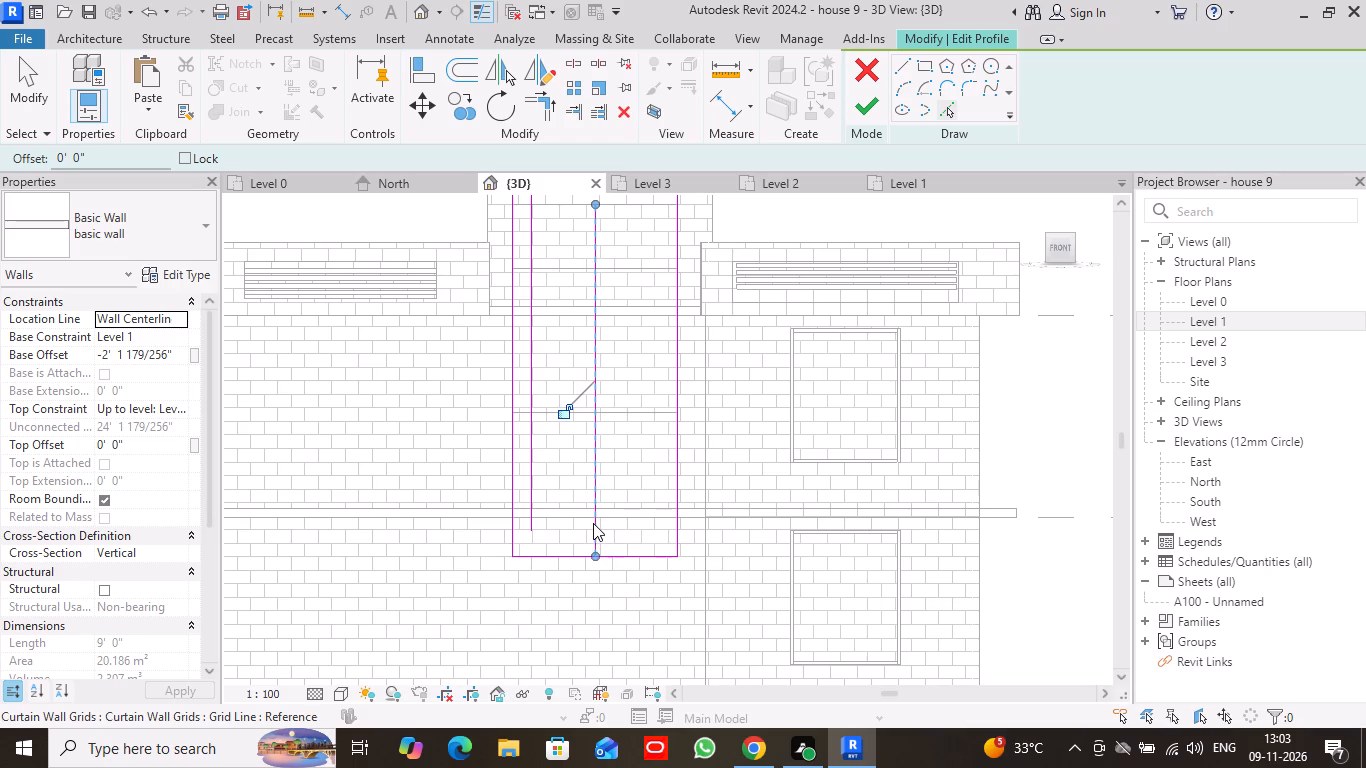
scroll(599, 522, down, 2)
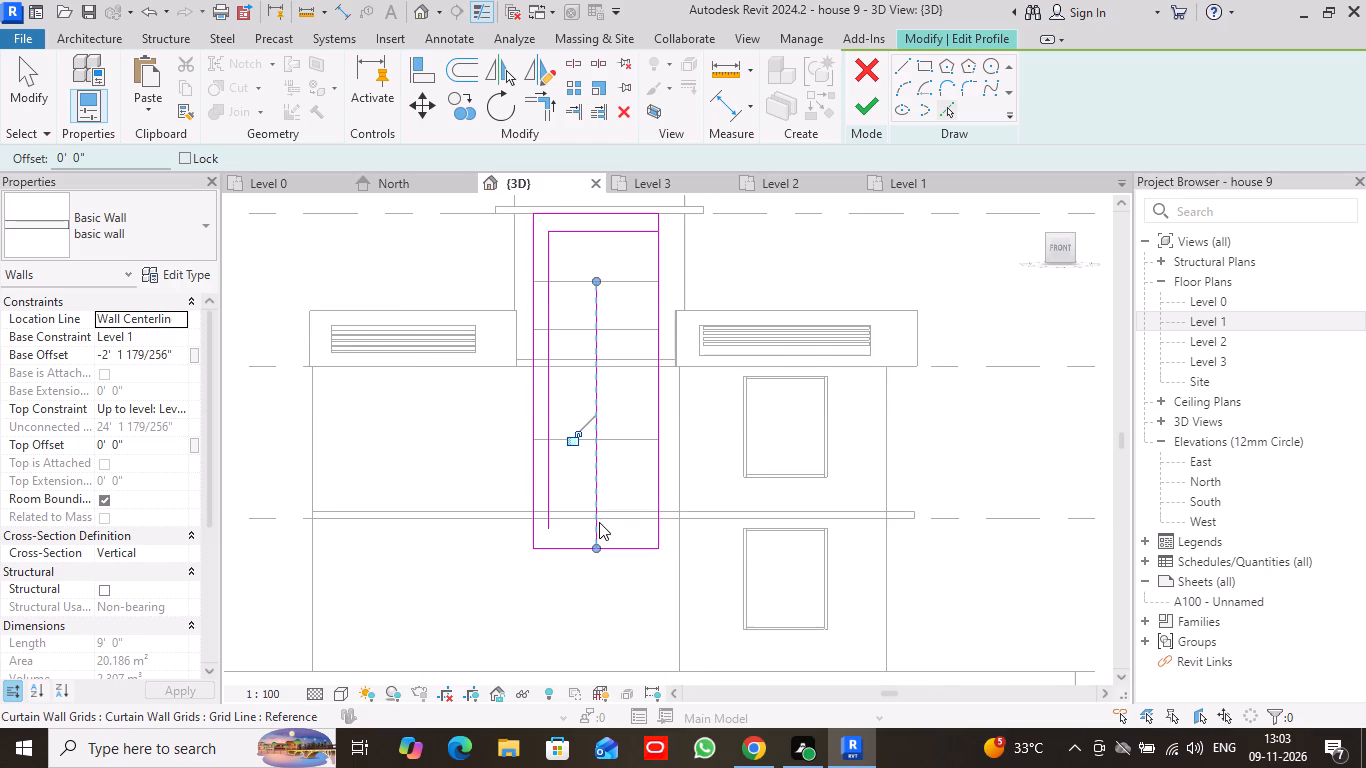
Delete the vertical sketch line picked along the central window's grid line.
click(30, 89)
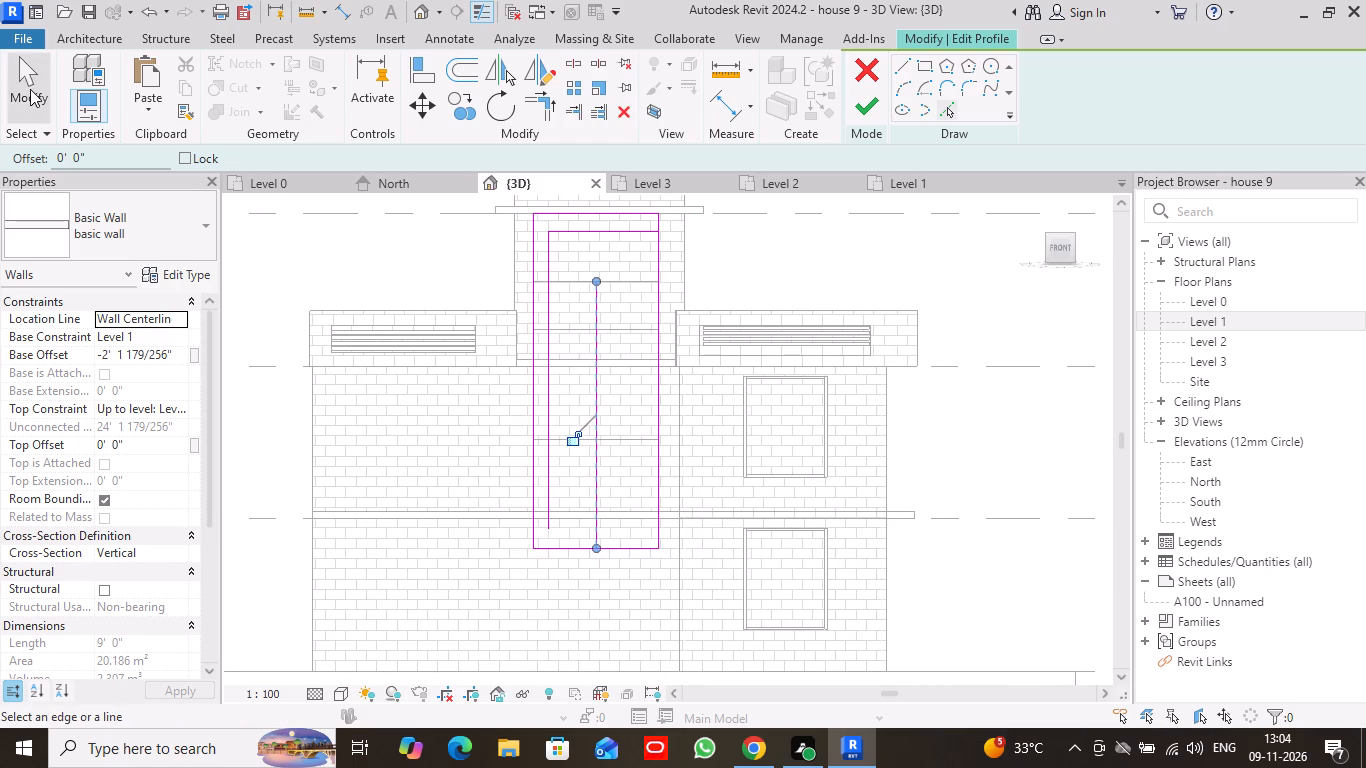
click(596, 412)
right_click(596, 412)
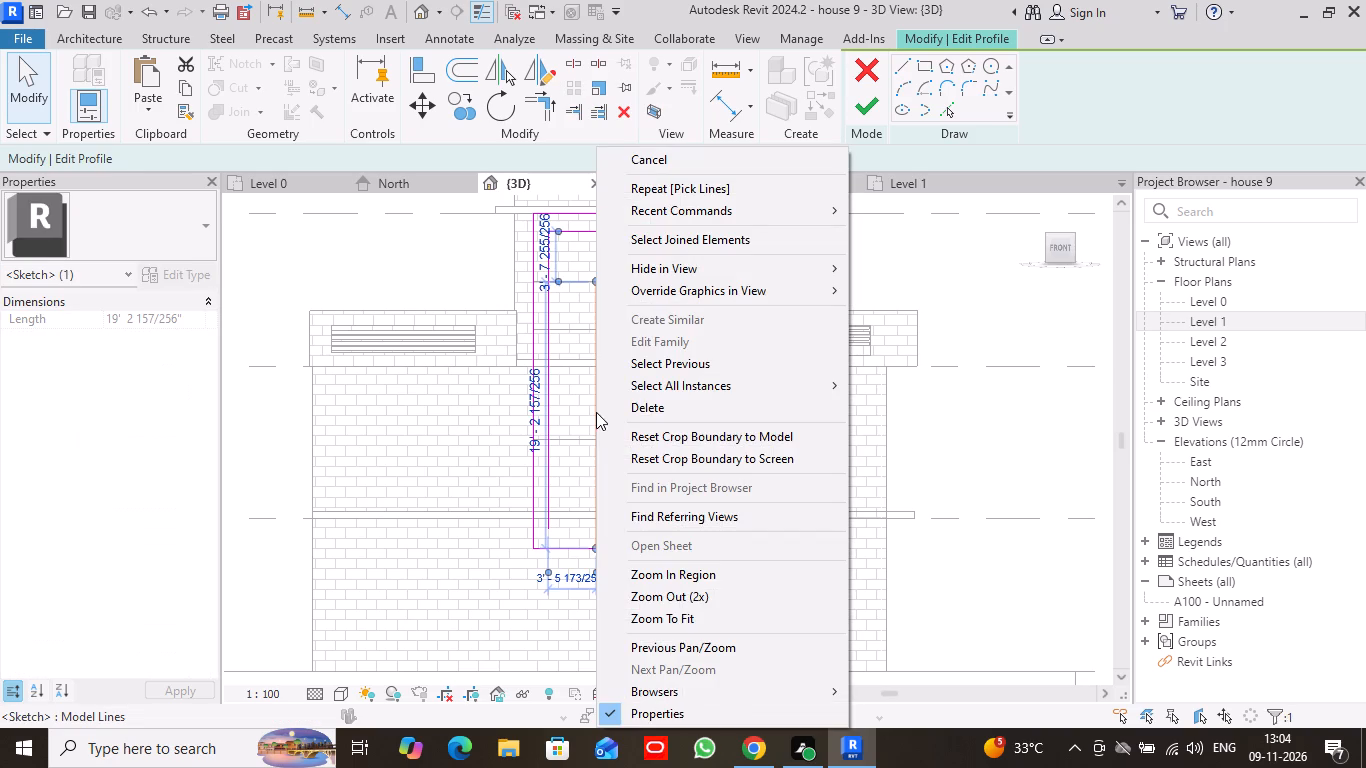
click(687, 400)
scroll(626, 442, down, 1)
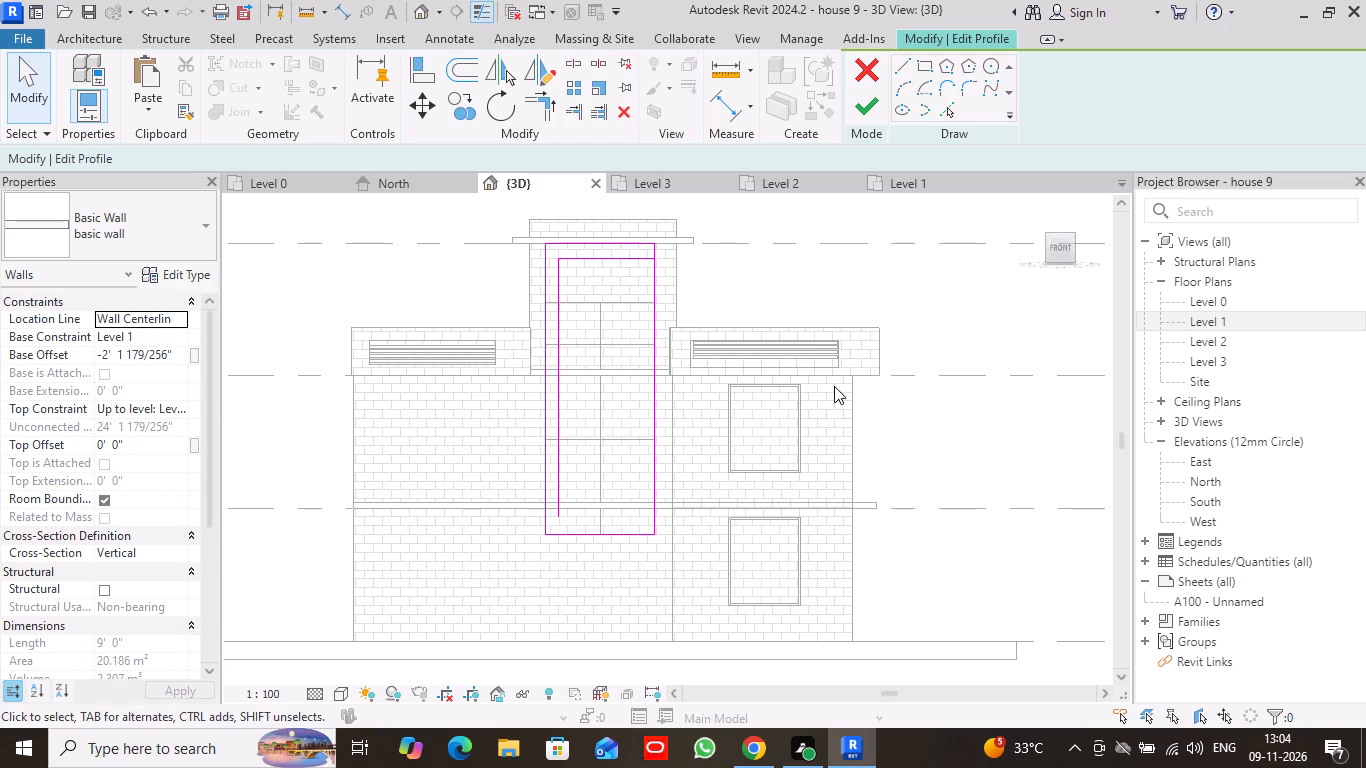
Undo the recent sketch edits back through the inner outline's long vertical line, stopping at its top horizontal line.
key(ctrl+z)
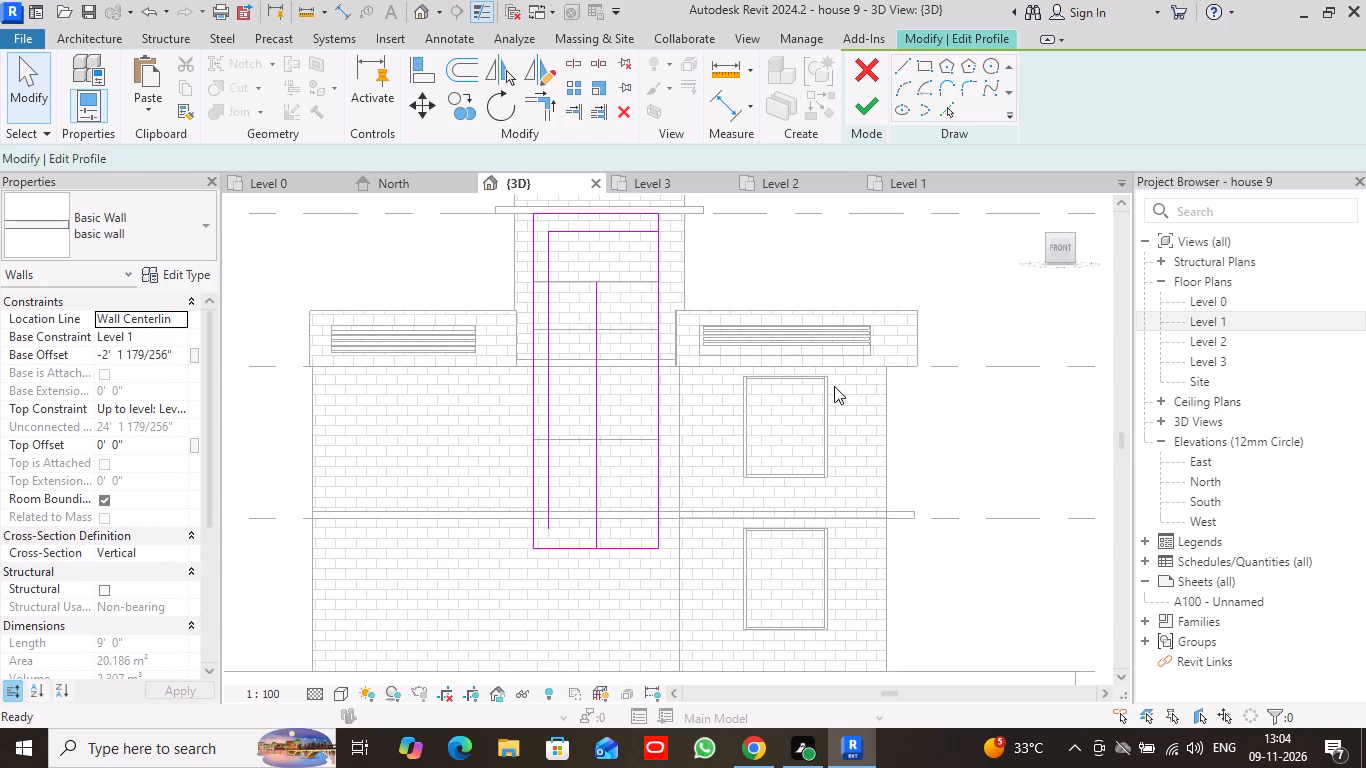
key(ctrl+z)
key(ctrl+z)
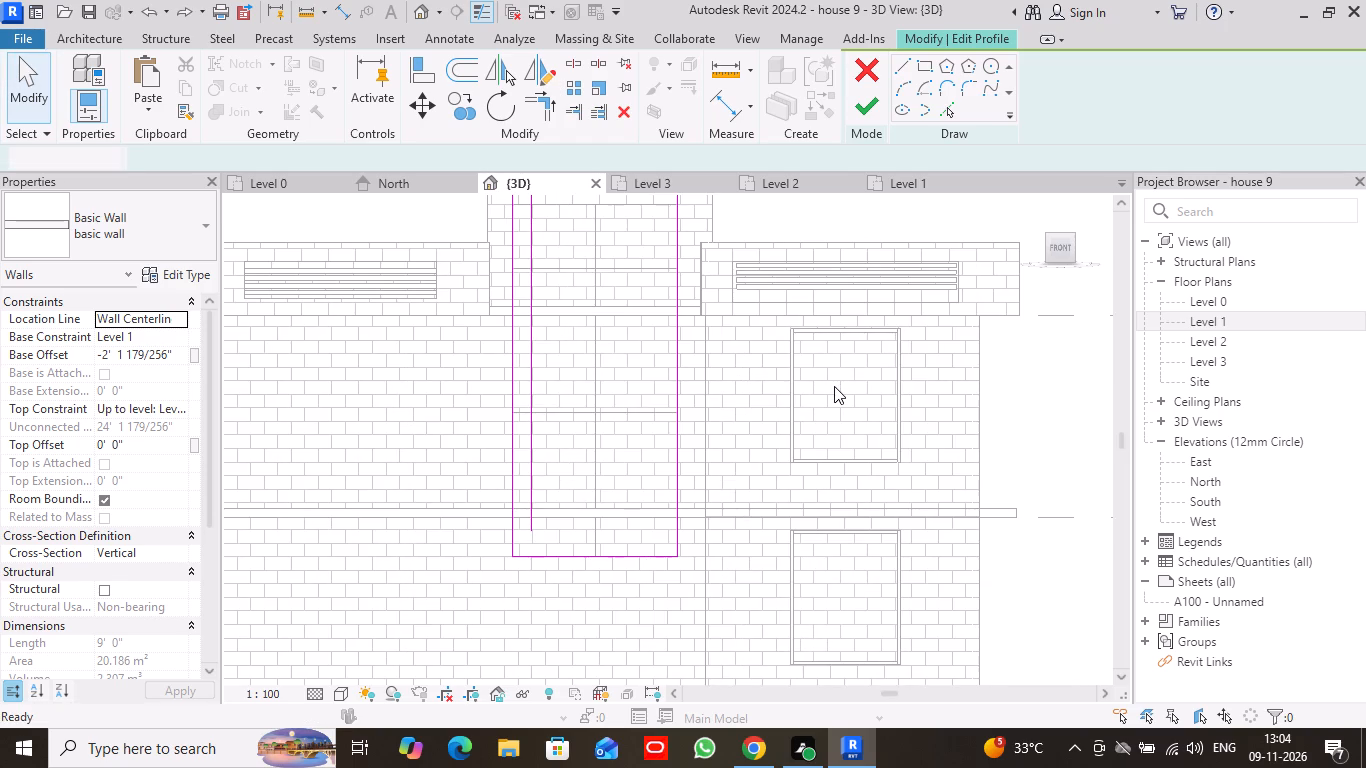
key(ctrl+z)
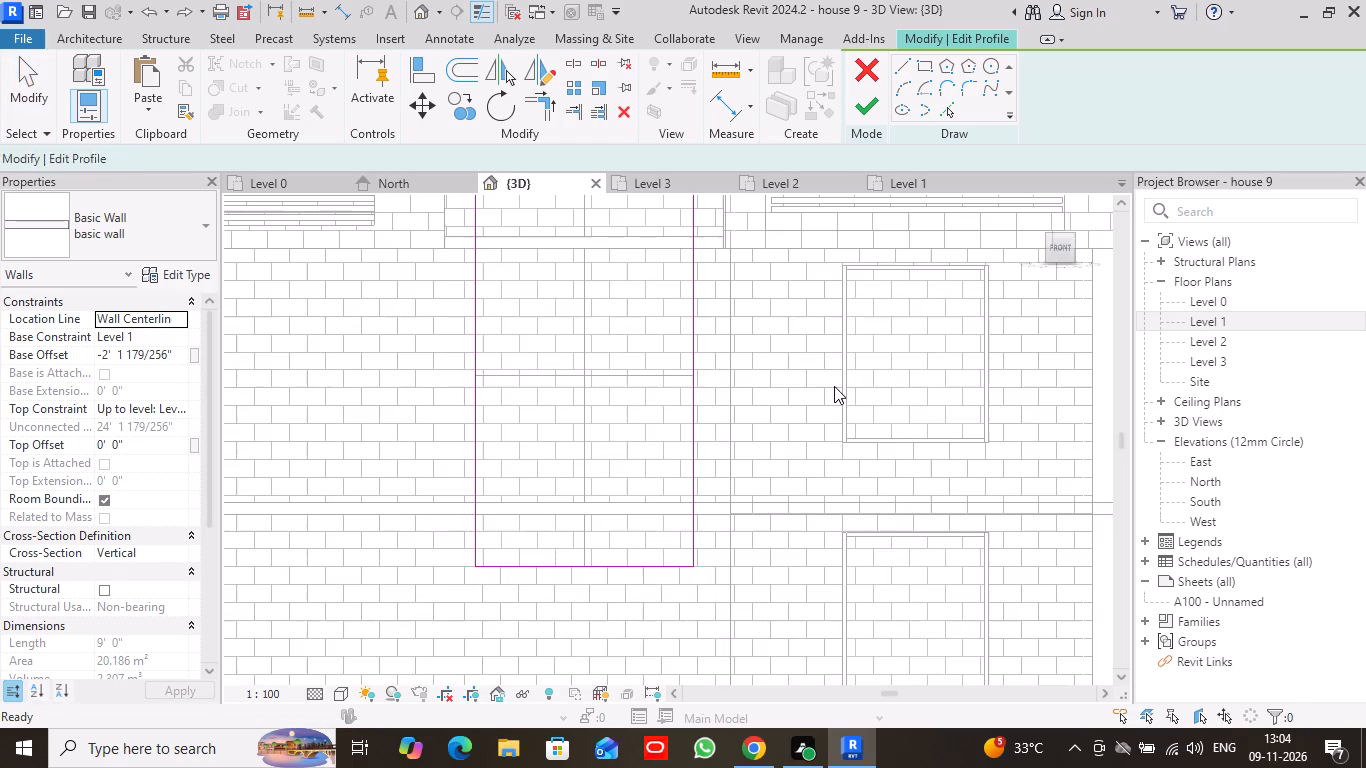
key(Escape)
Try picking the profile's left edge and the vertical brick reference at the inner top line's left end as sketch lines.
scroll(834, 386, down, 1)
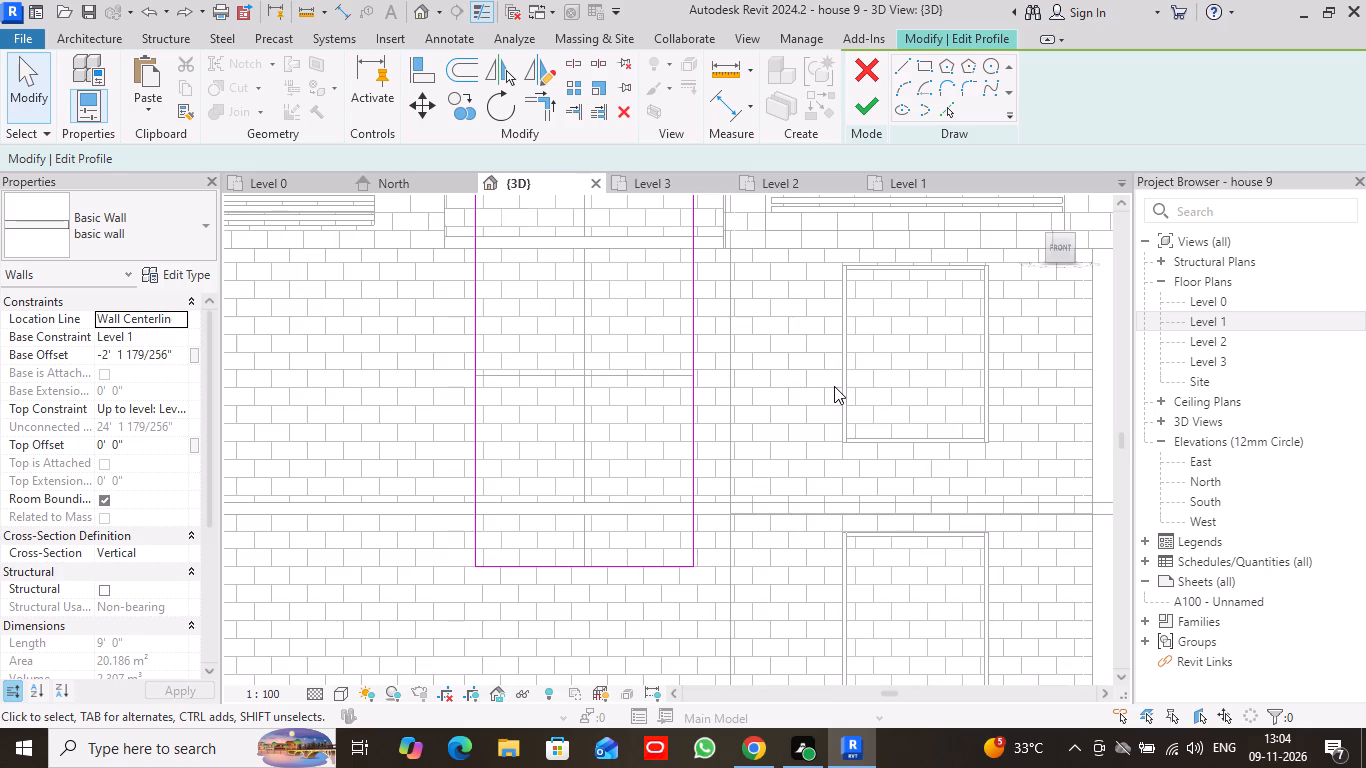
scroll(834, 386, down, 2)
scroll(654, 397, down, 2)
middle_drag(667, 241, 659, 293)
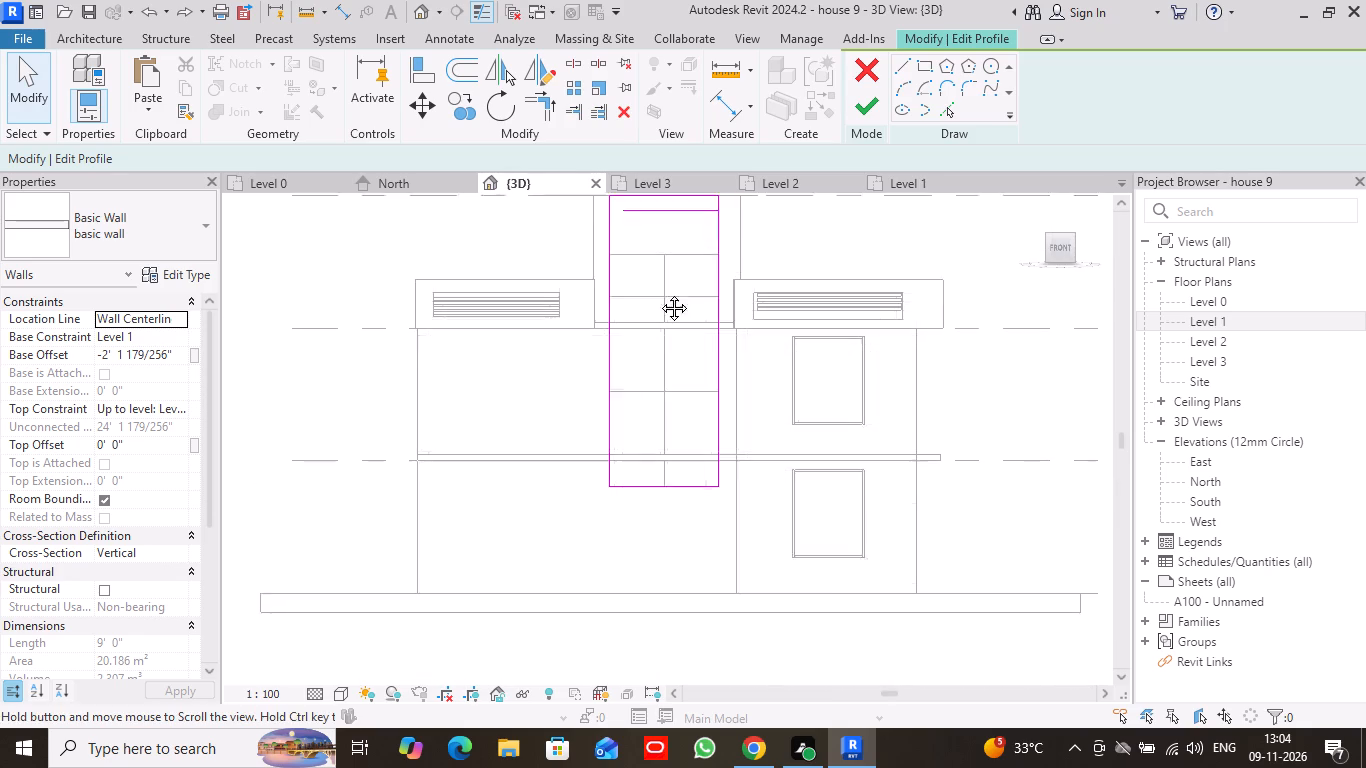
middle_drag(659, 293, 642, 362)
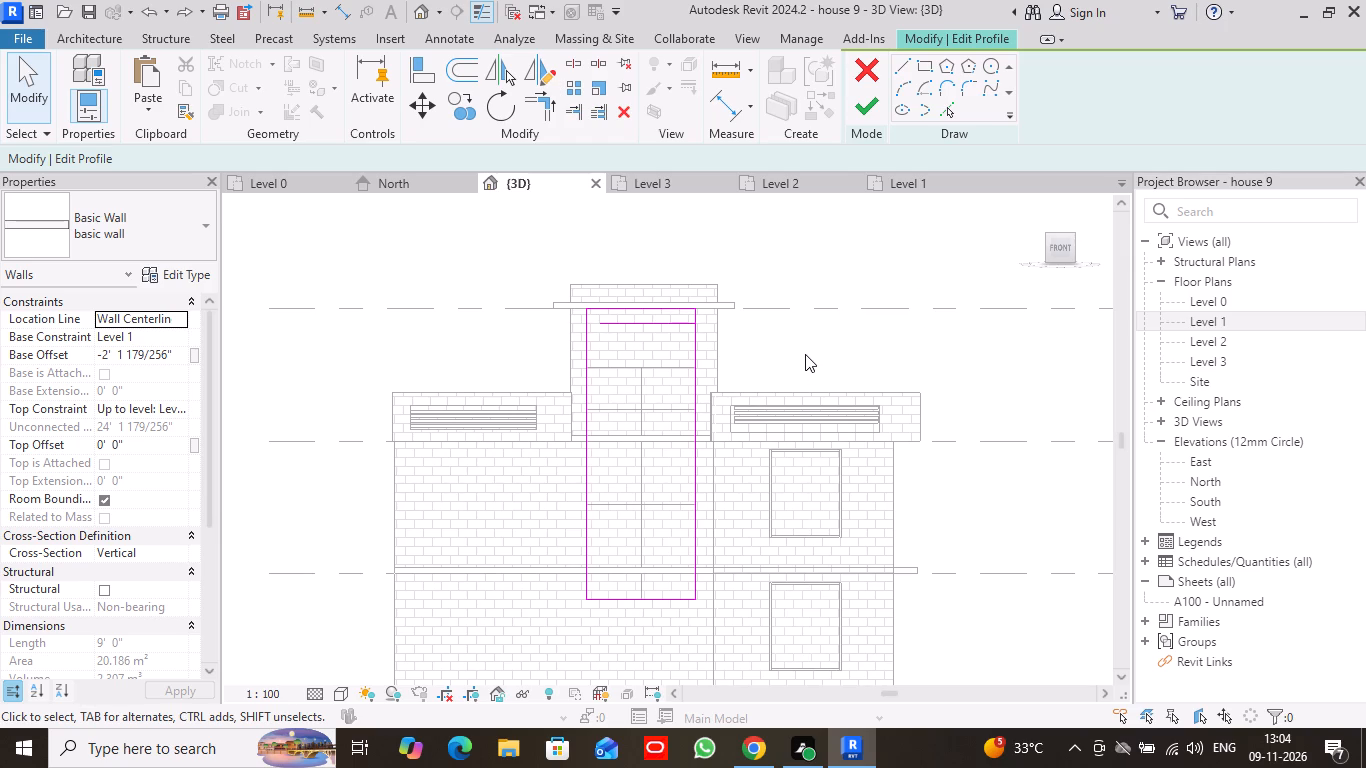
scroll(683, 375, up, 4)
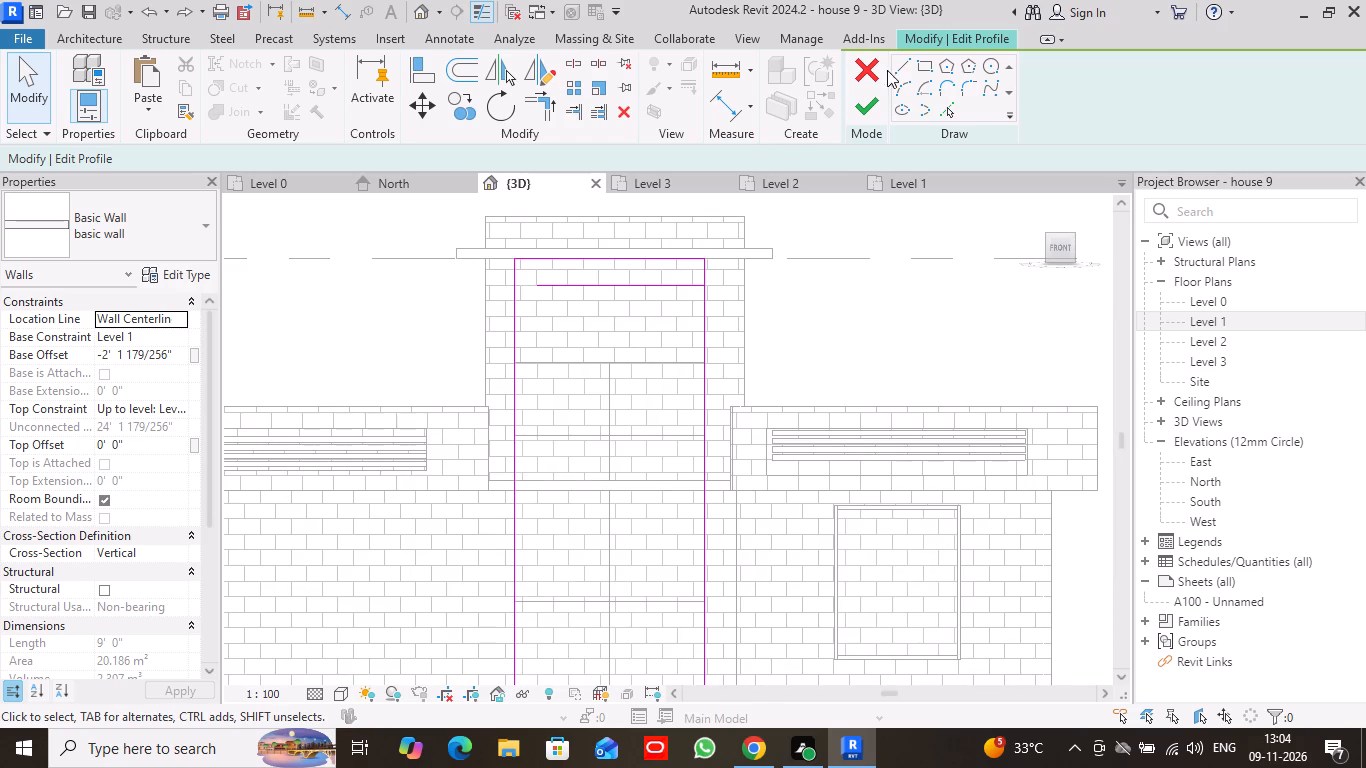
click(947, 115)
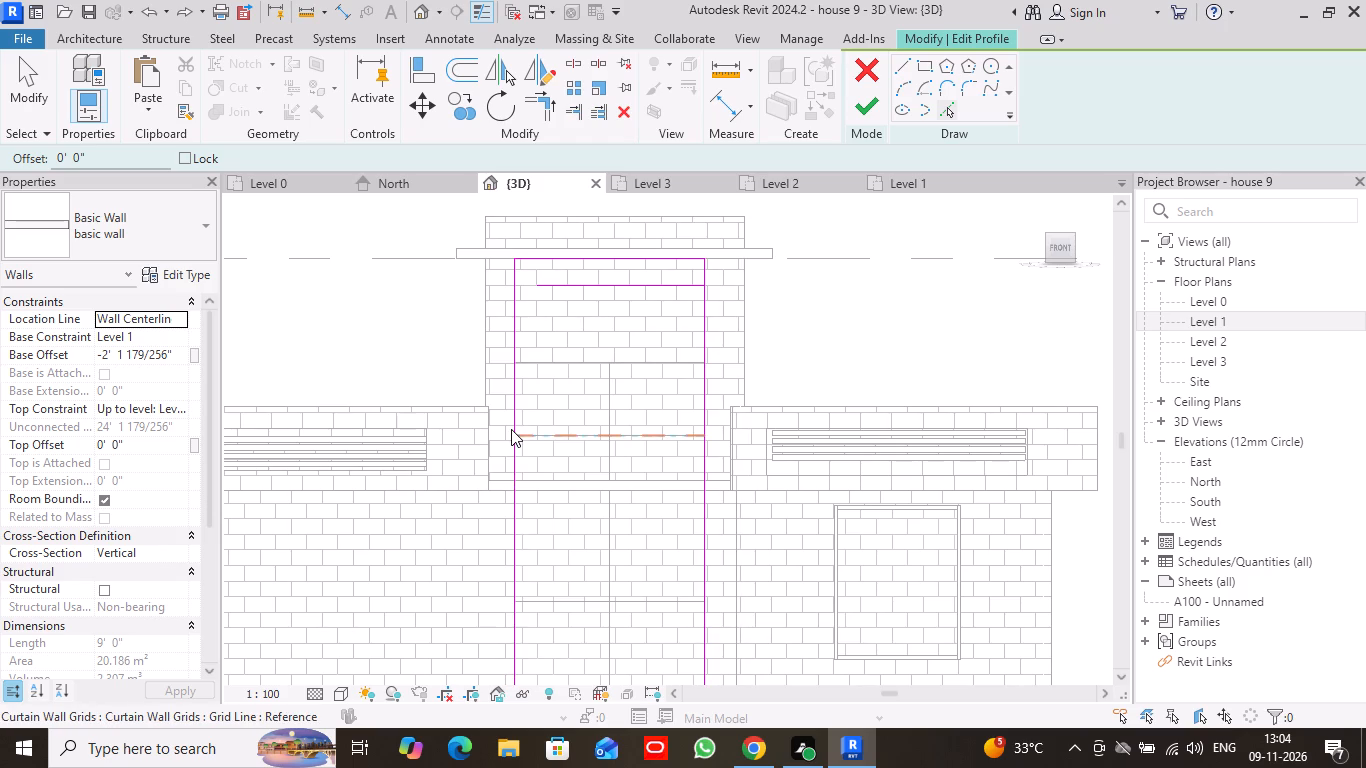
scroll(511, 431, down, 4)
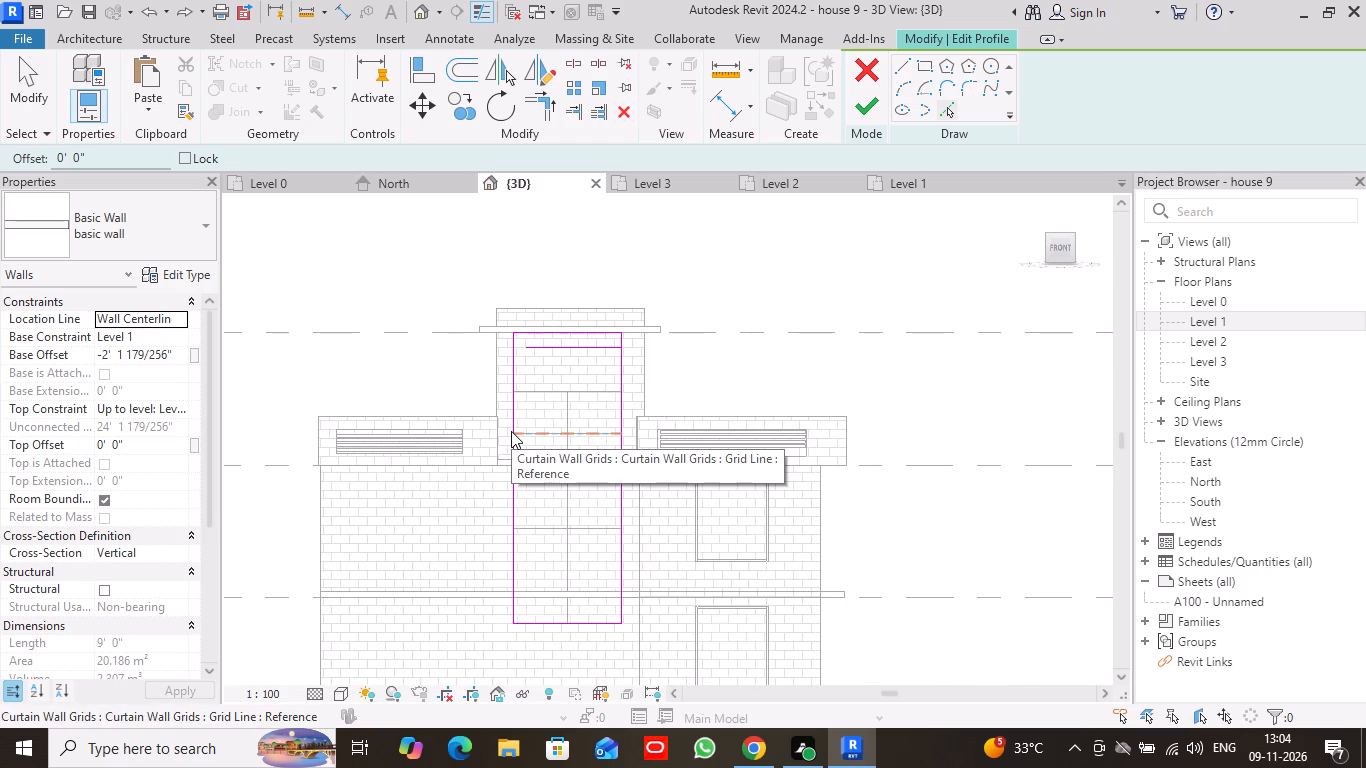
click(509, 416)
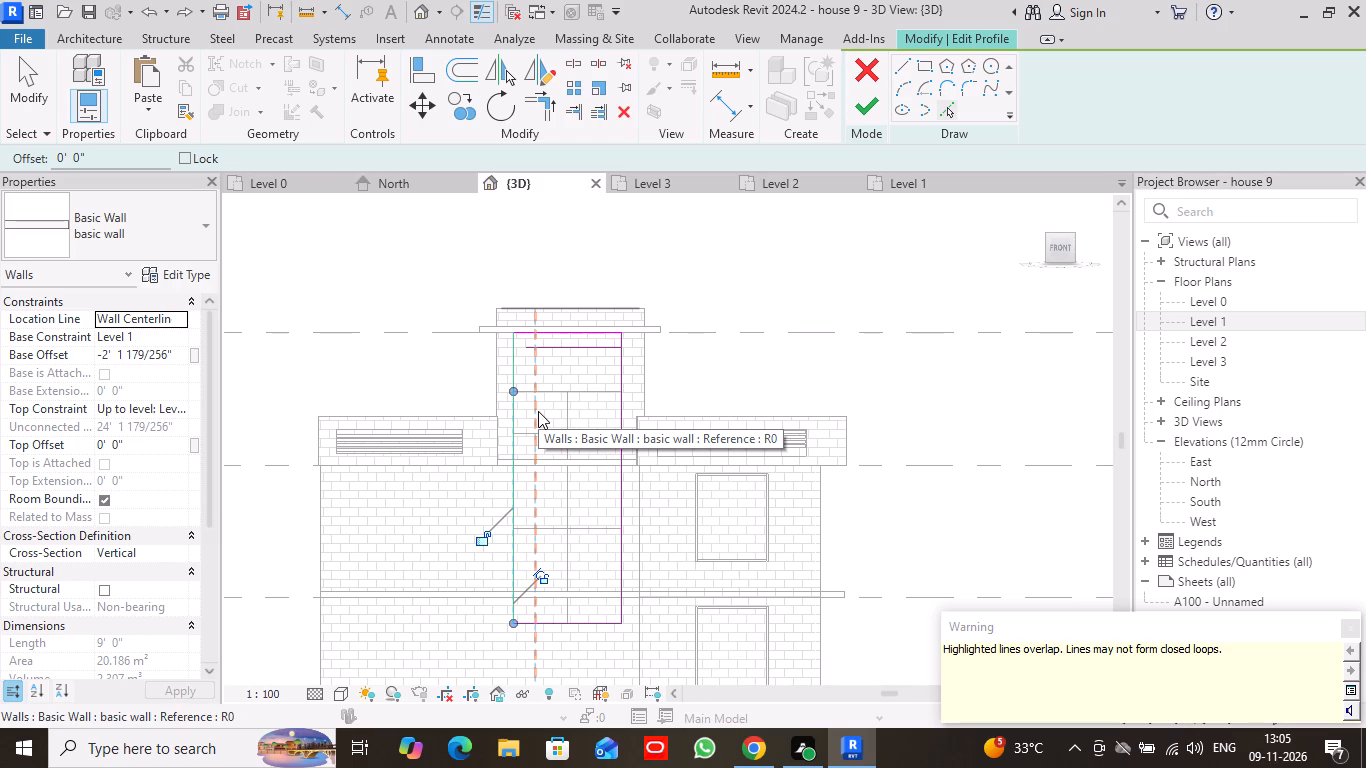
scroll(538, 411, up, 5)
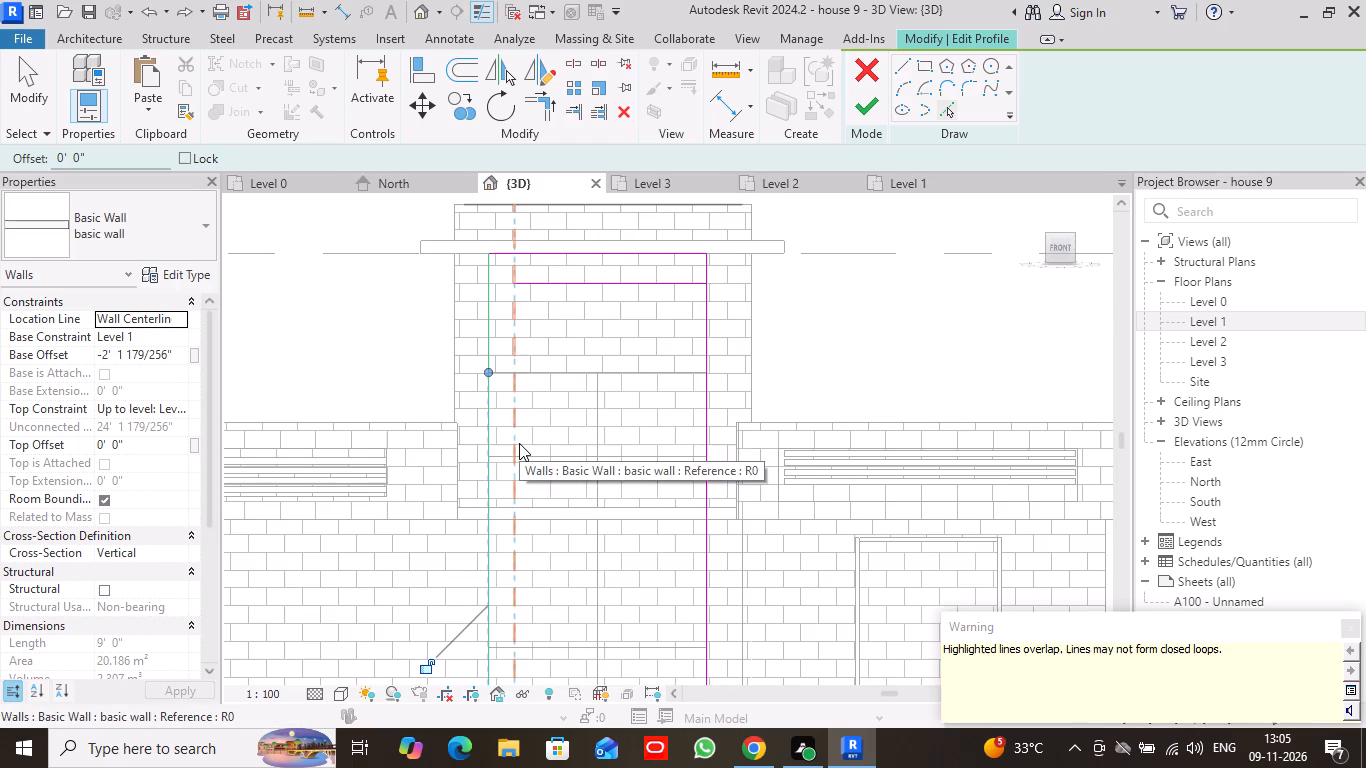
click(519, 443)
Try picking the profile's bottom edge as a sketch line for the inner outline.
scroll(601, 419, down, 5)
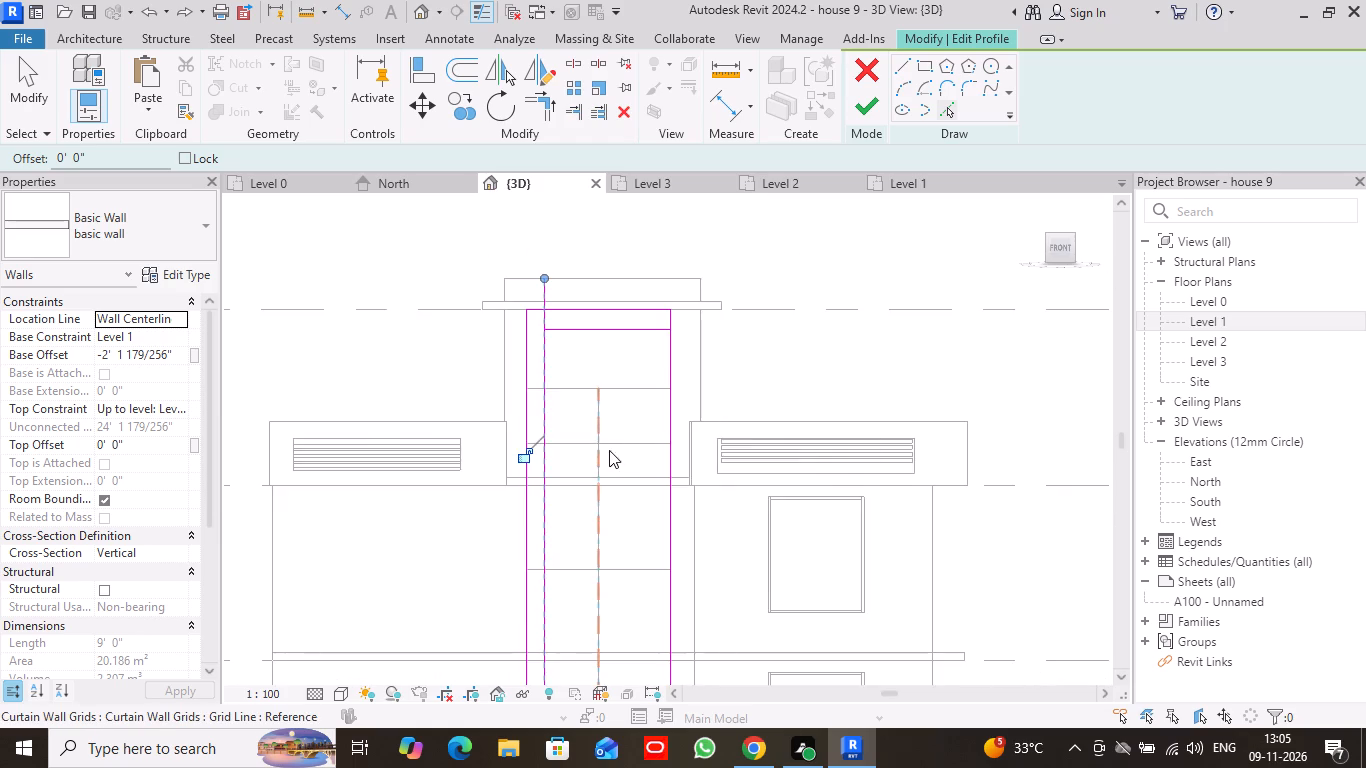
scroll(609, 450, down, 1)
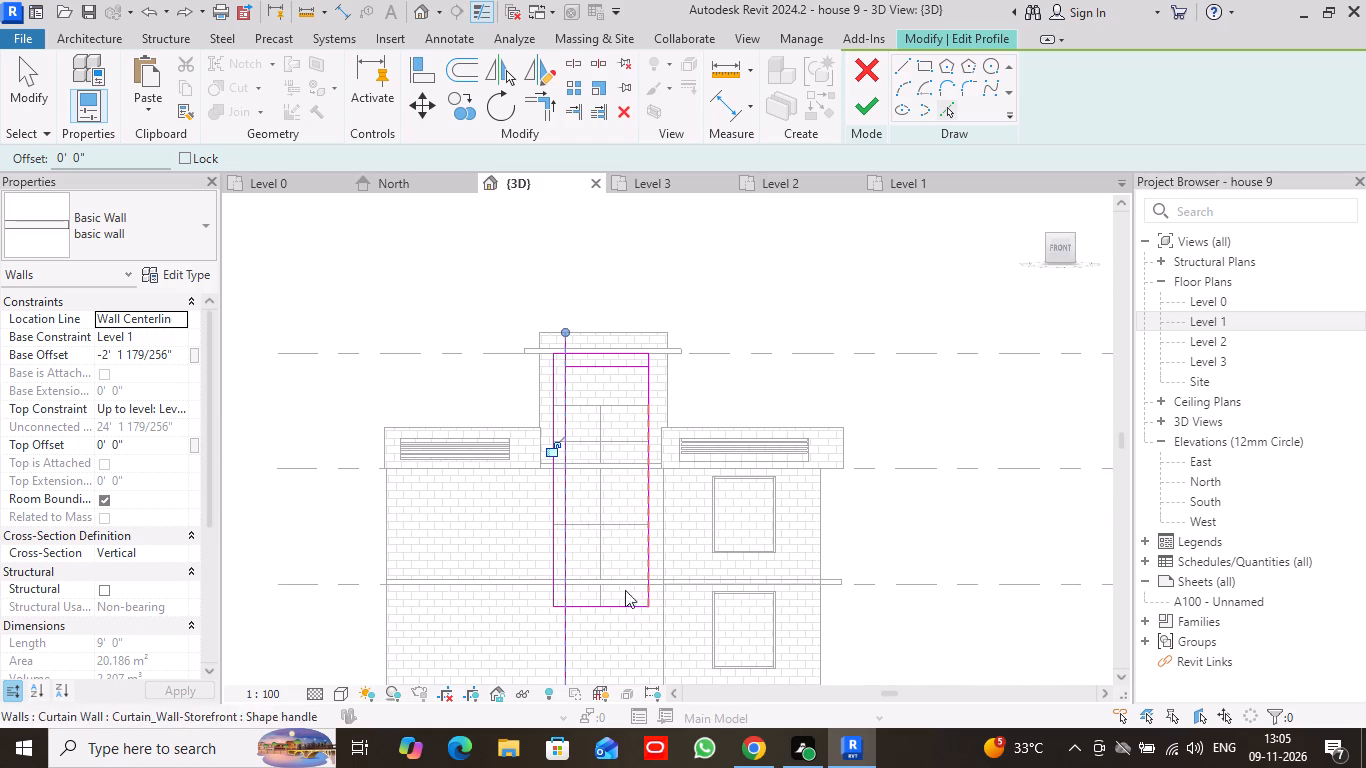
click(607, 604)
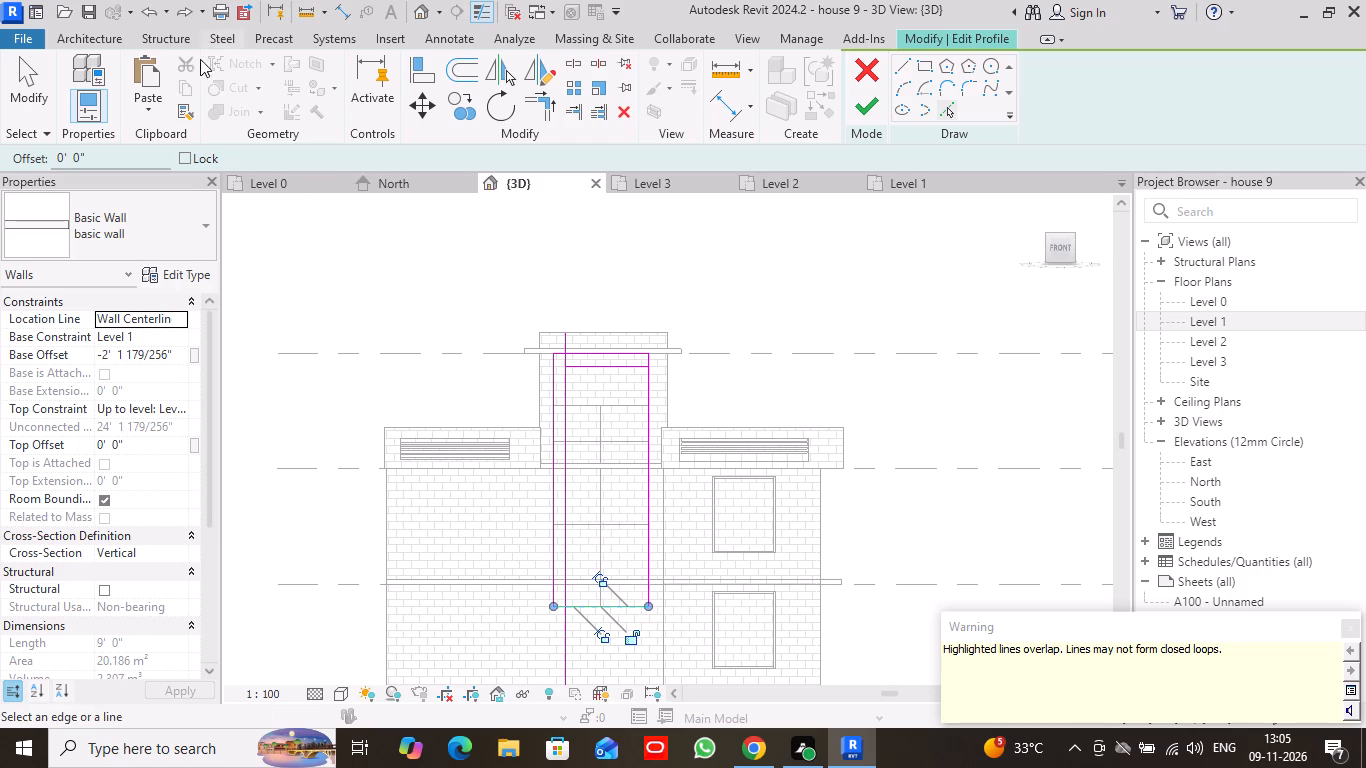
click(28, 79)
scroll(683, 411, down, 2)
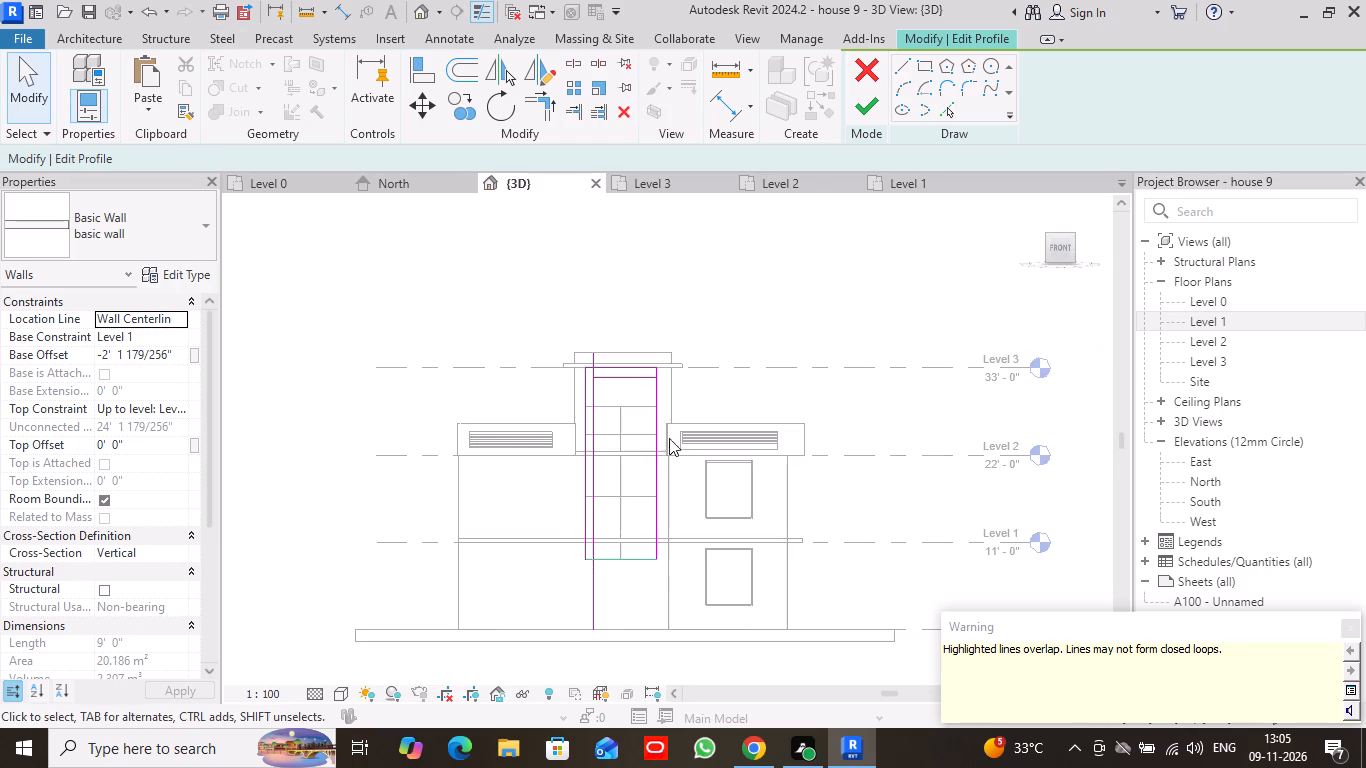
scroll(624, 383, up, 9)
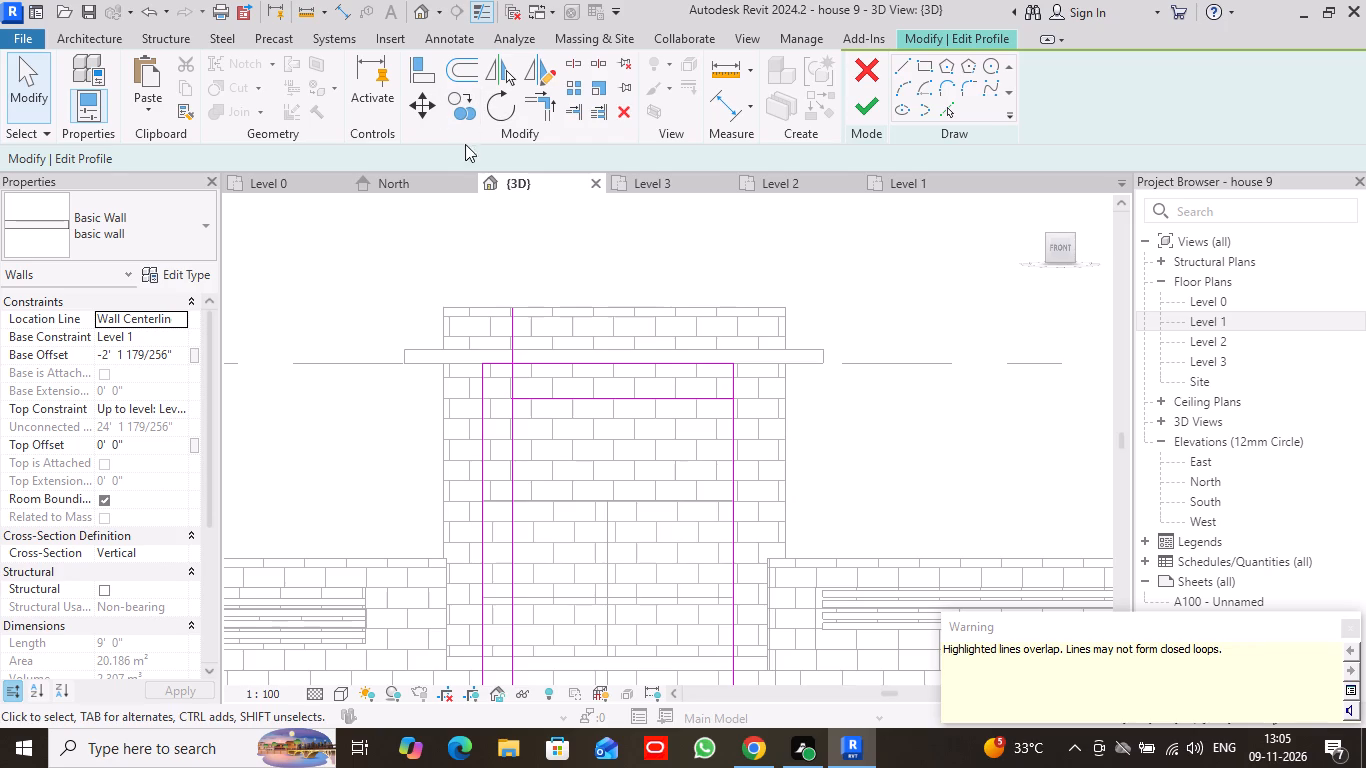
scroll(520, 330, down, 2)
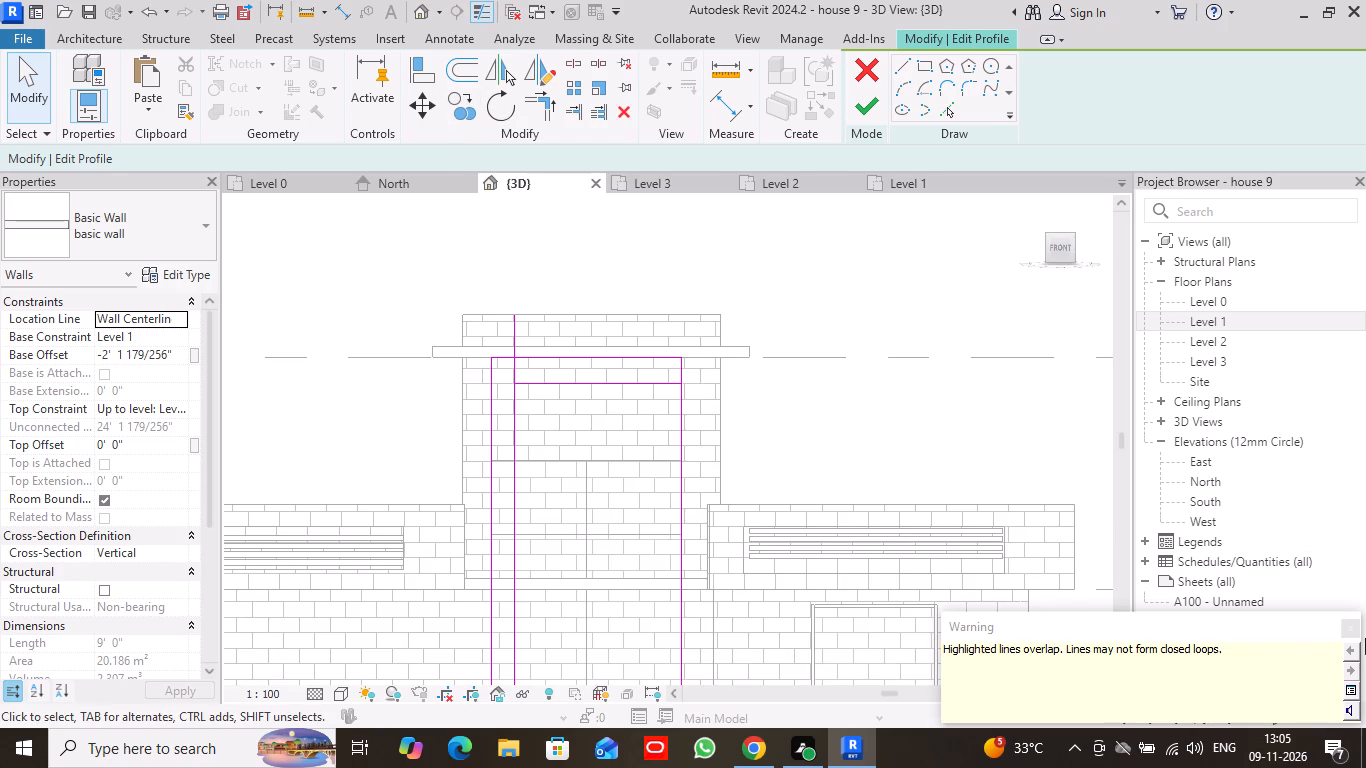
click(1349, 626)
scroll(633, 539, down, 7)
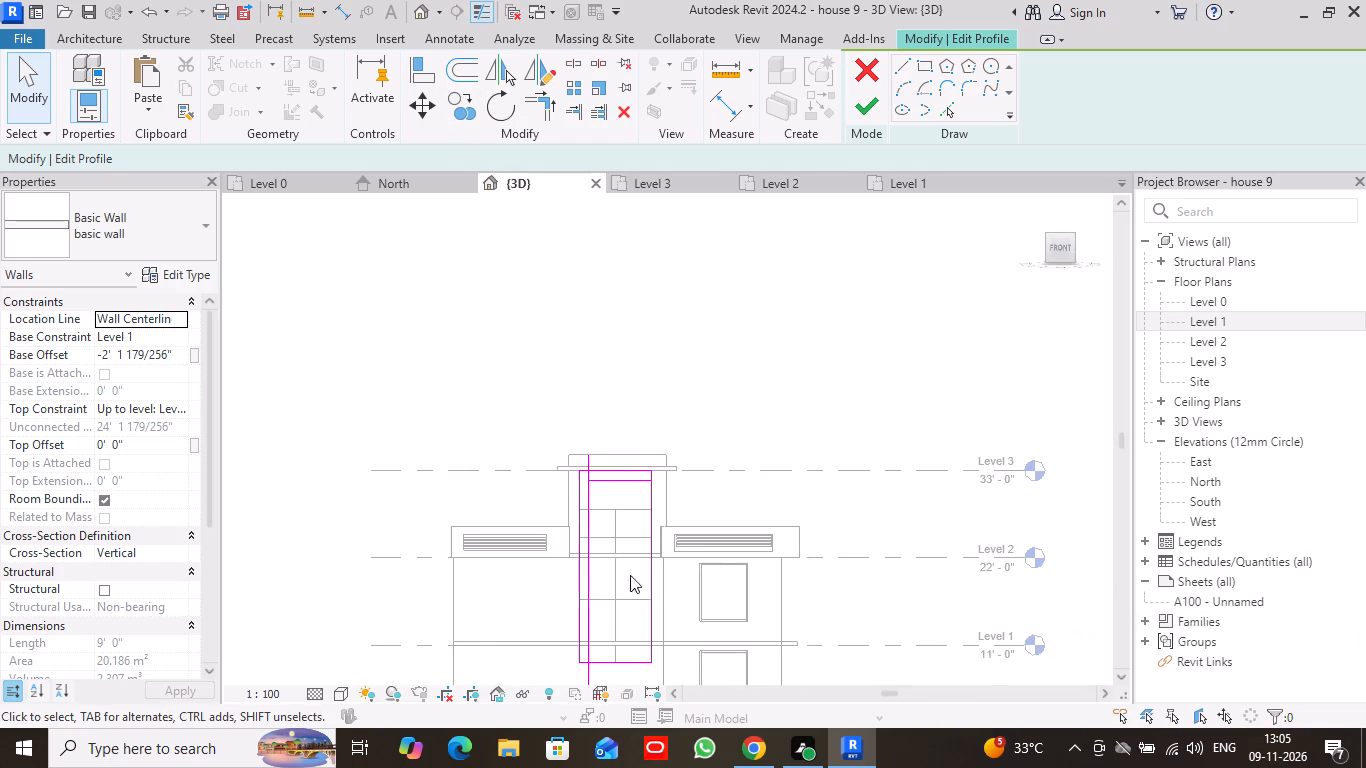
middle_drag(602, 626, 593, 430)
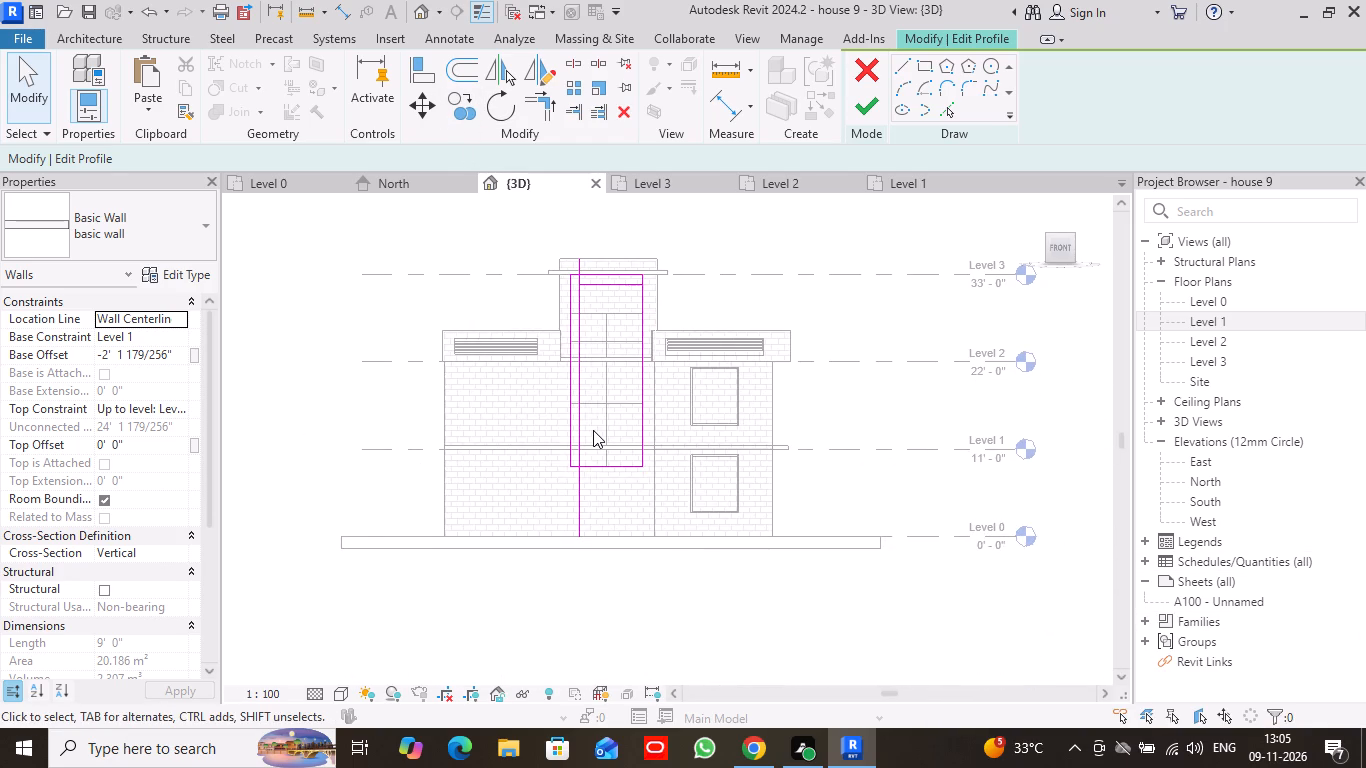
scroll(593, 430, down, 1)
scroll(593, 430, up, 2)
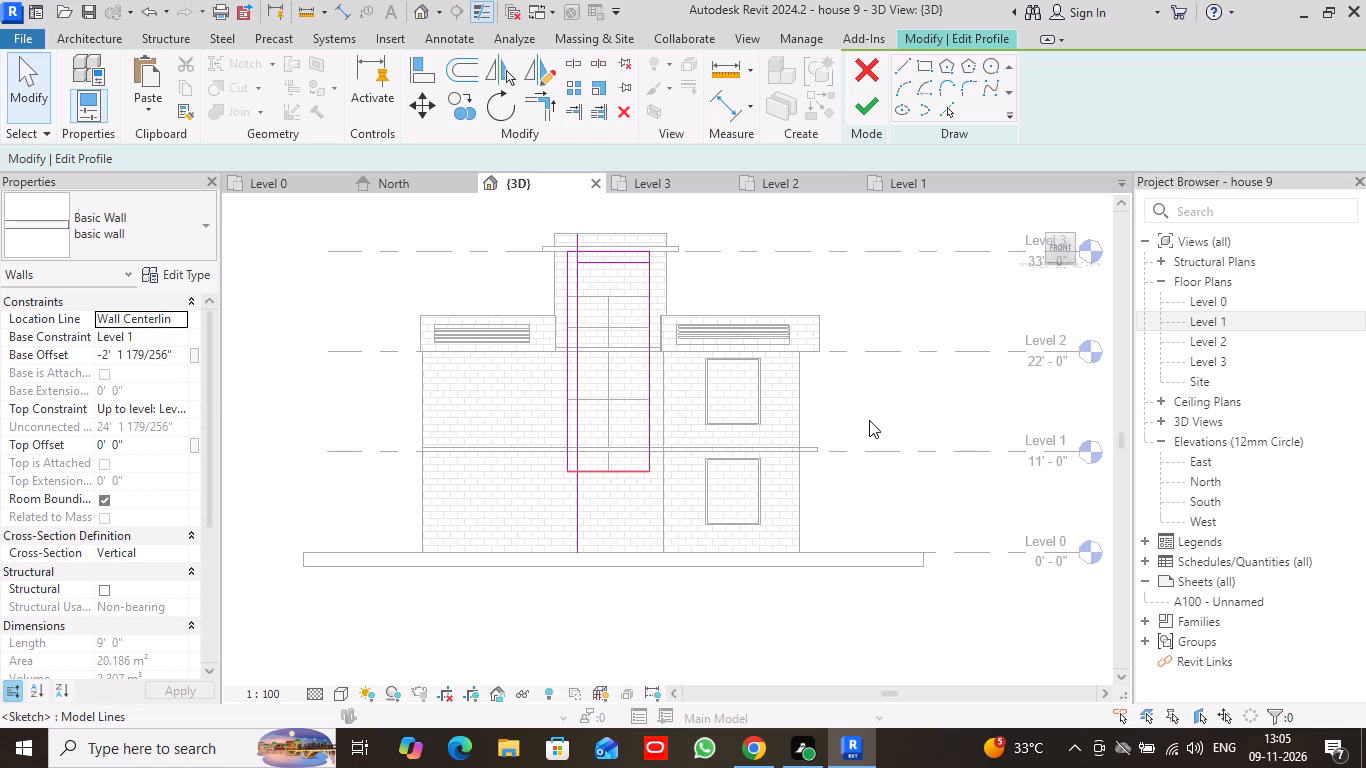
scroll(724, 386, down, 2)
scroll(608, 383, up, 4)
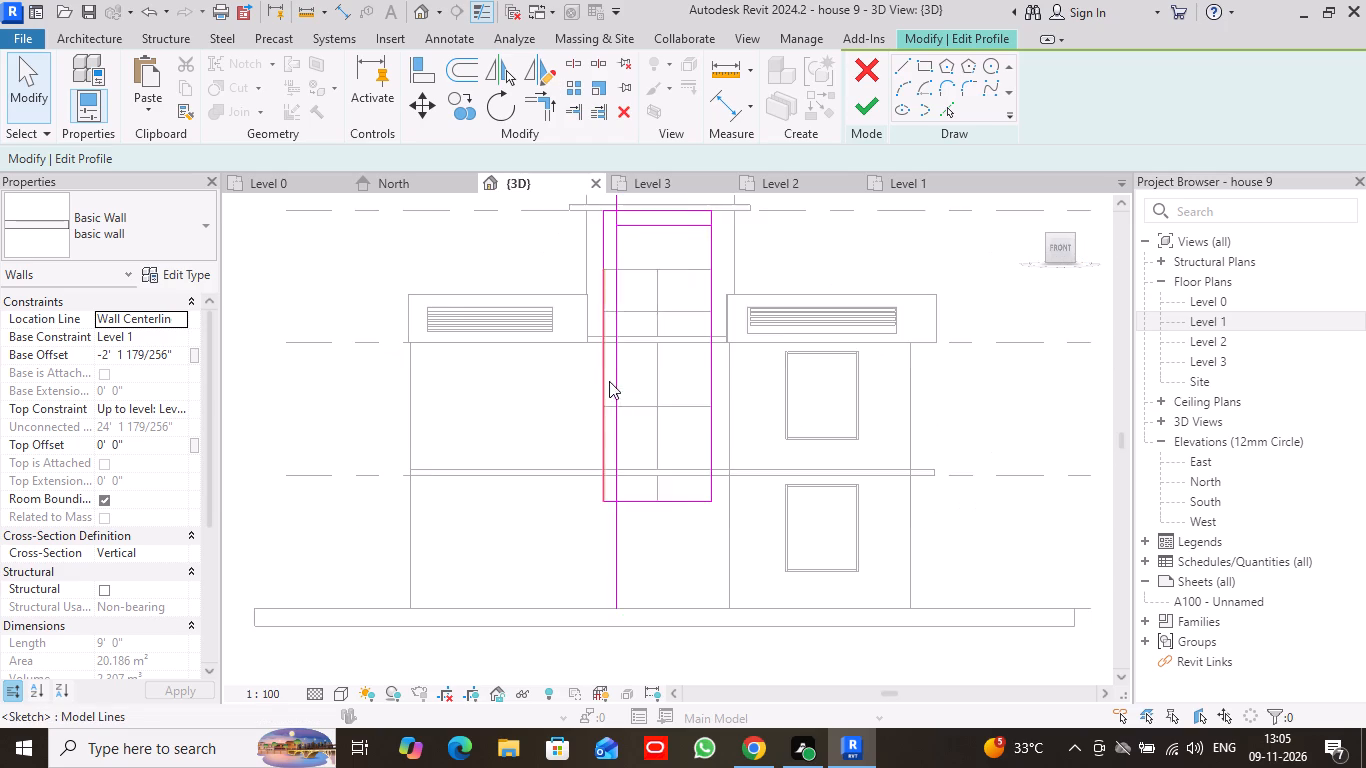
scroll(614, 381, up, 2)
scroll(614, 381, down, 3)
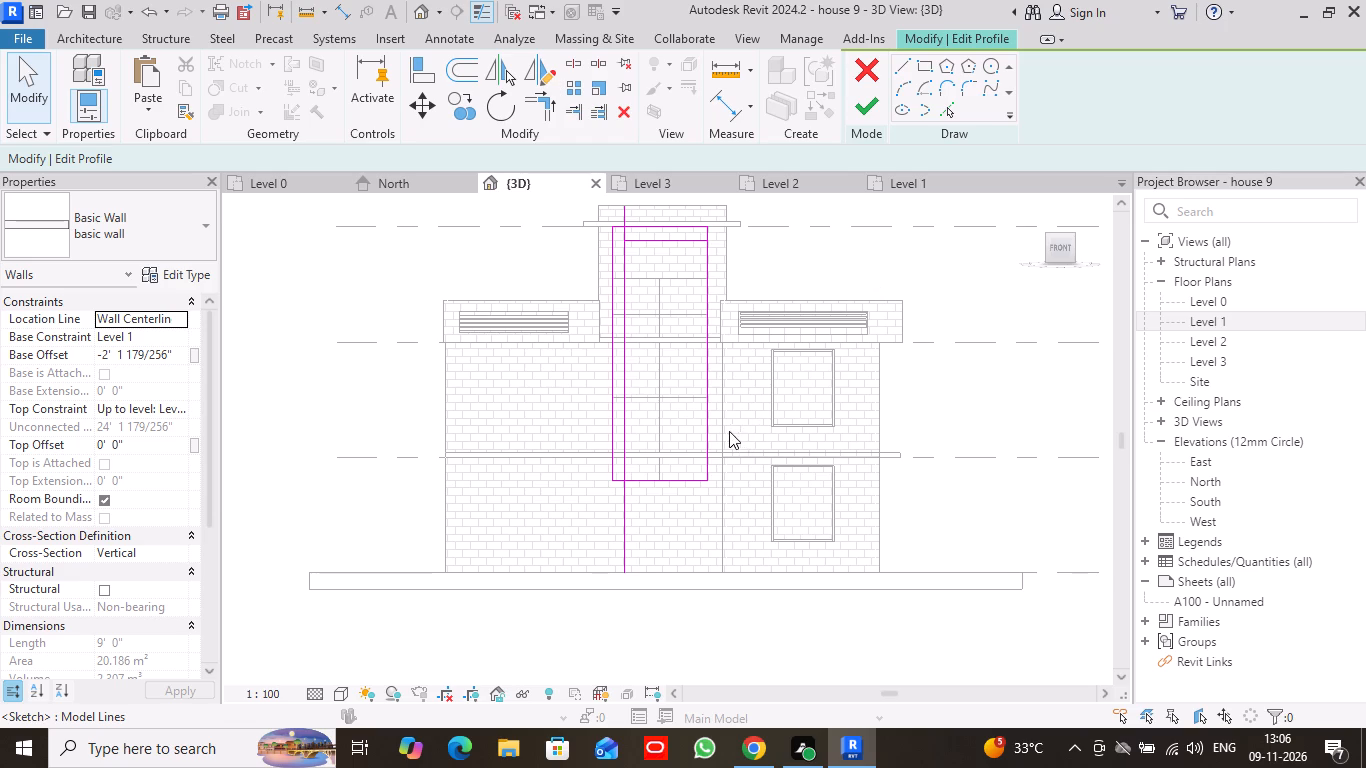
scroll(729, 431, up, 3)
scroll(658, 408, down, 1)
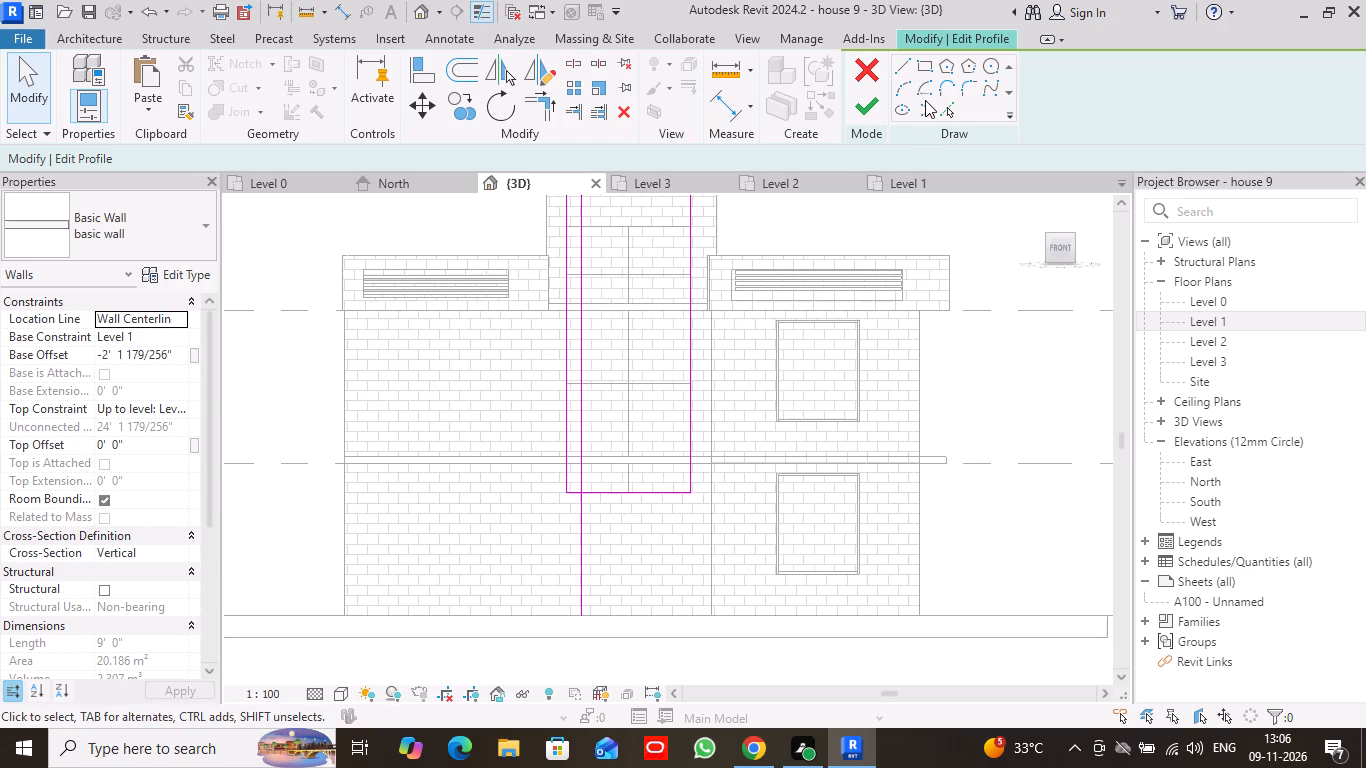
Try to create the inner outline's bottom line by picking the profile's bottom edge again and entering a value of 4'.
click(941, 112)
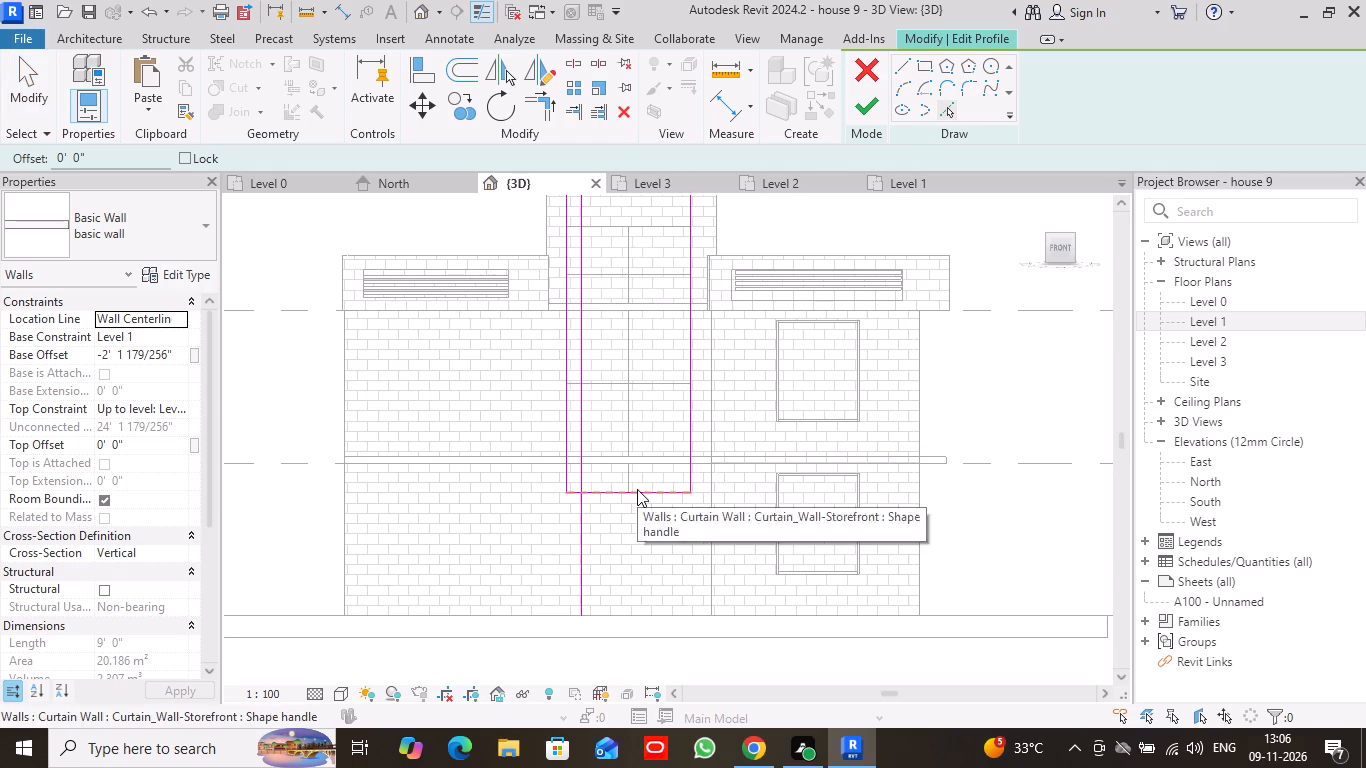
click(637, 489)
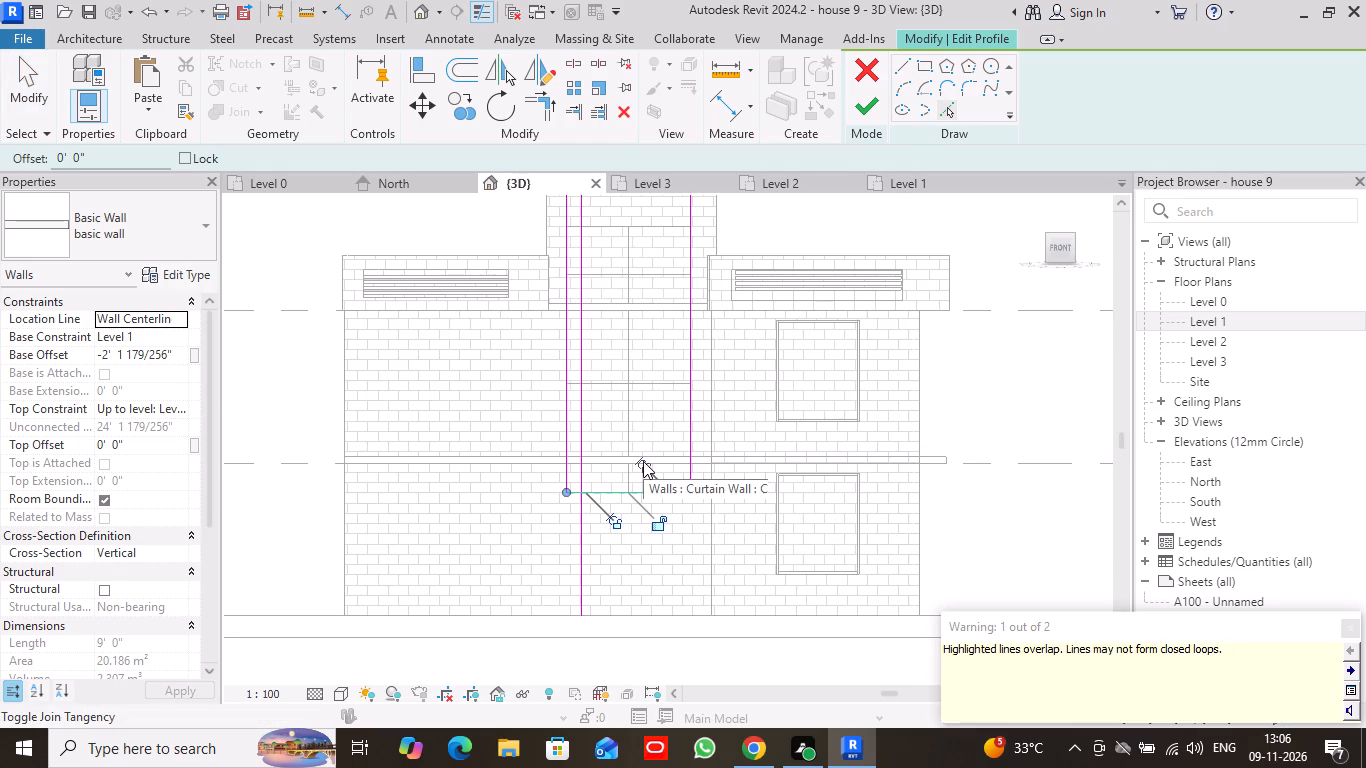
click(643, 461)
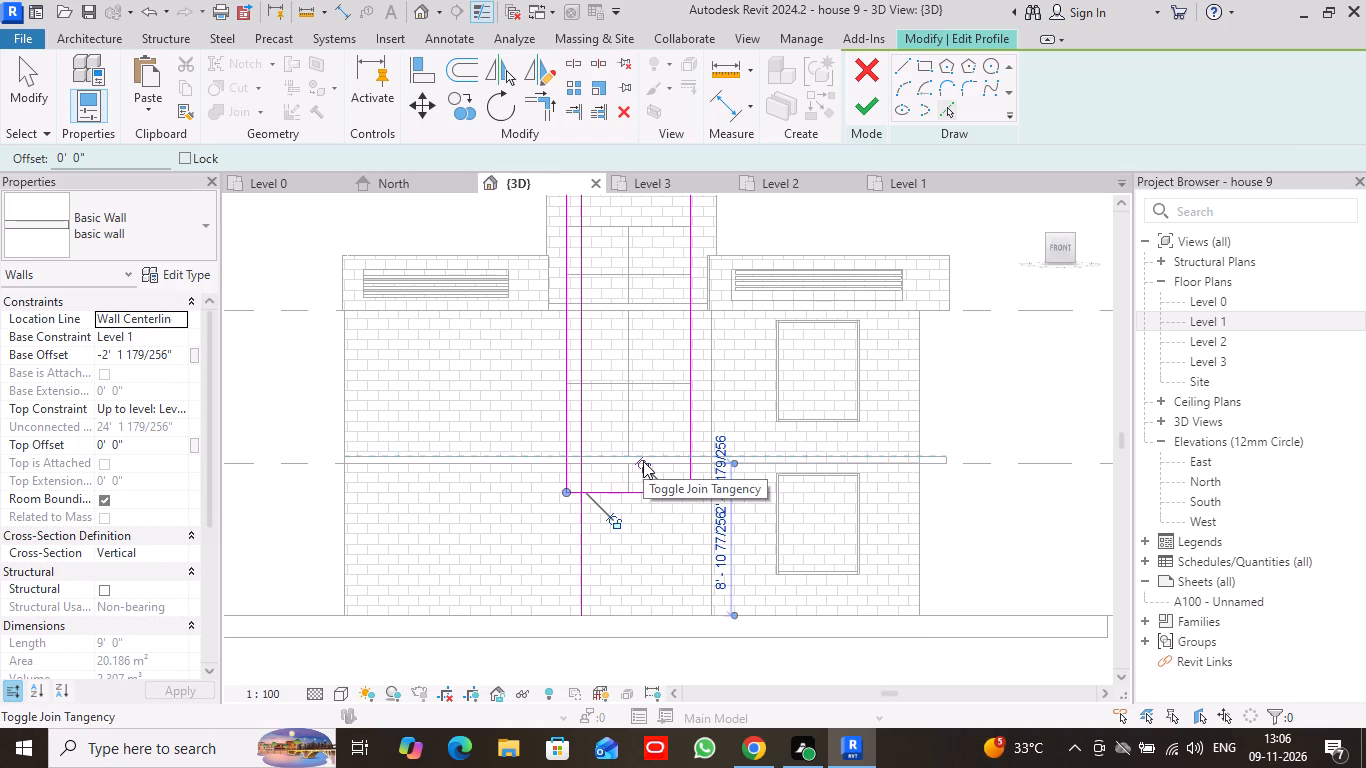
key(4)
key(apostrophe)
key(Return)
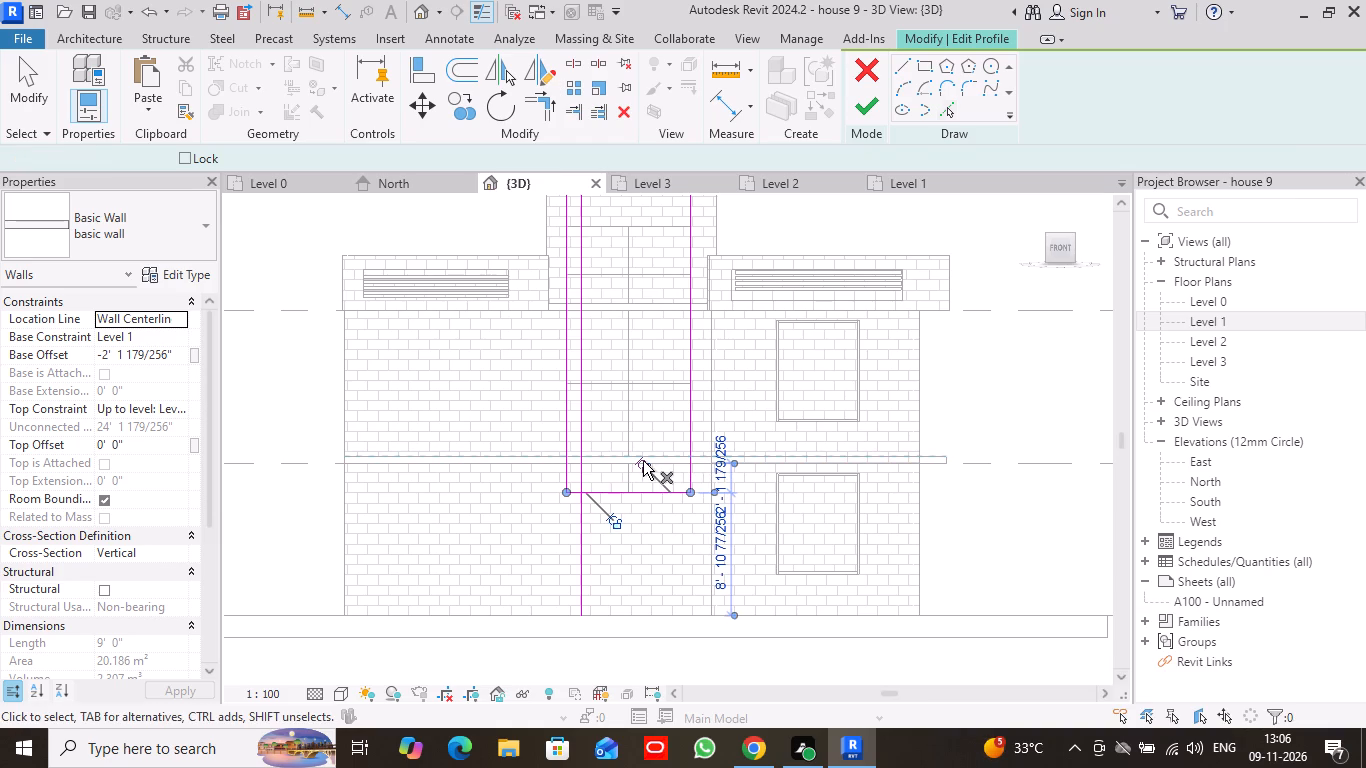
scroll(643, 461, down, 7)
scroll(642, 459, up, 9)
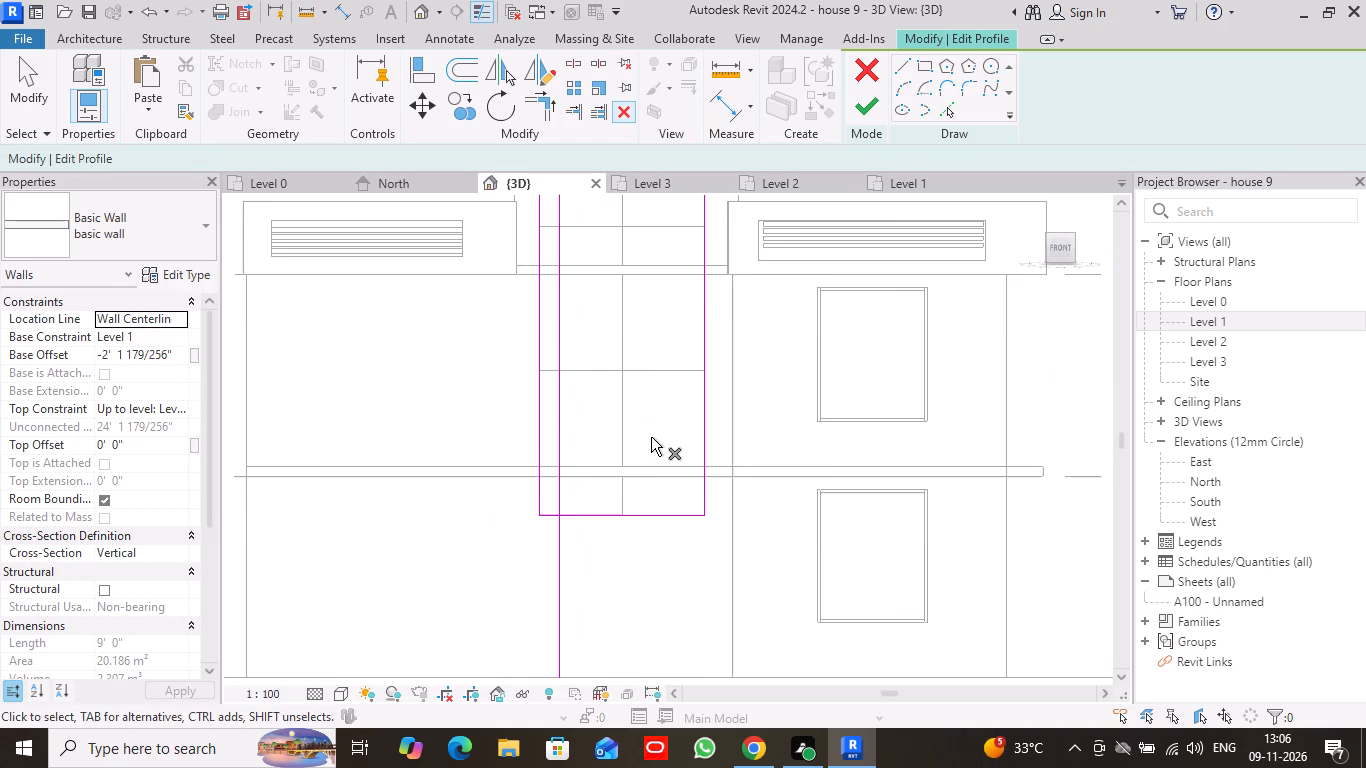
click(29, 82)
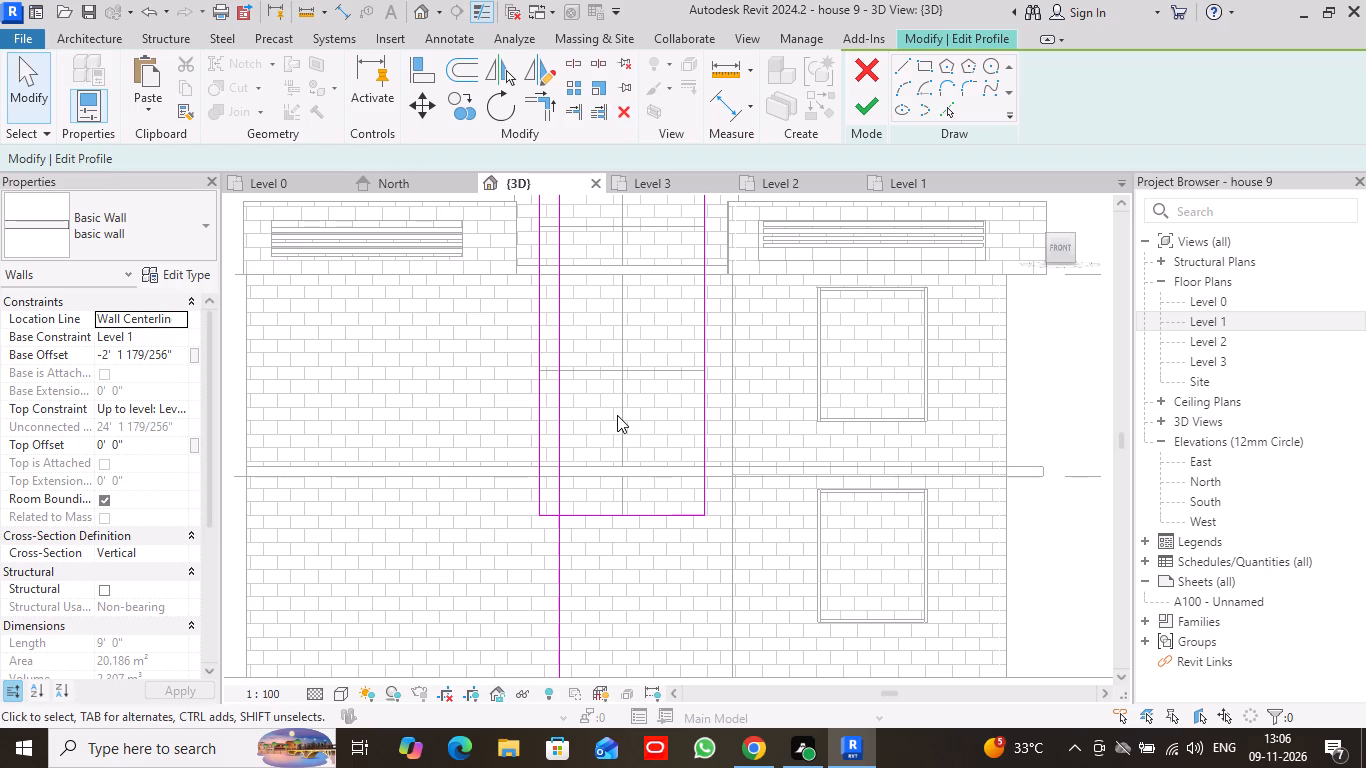
Undo the picked bottom-edge and vertical lines as well as the inner outline's top horizontal line.
key(ctrl+z)
key(ctrl+z)
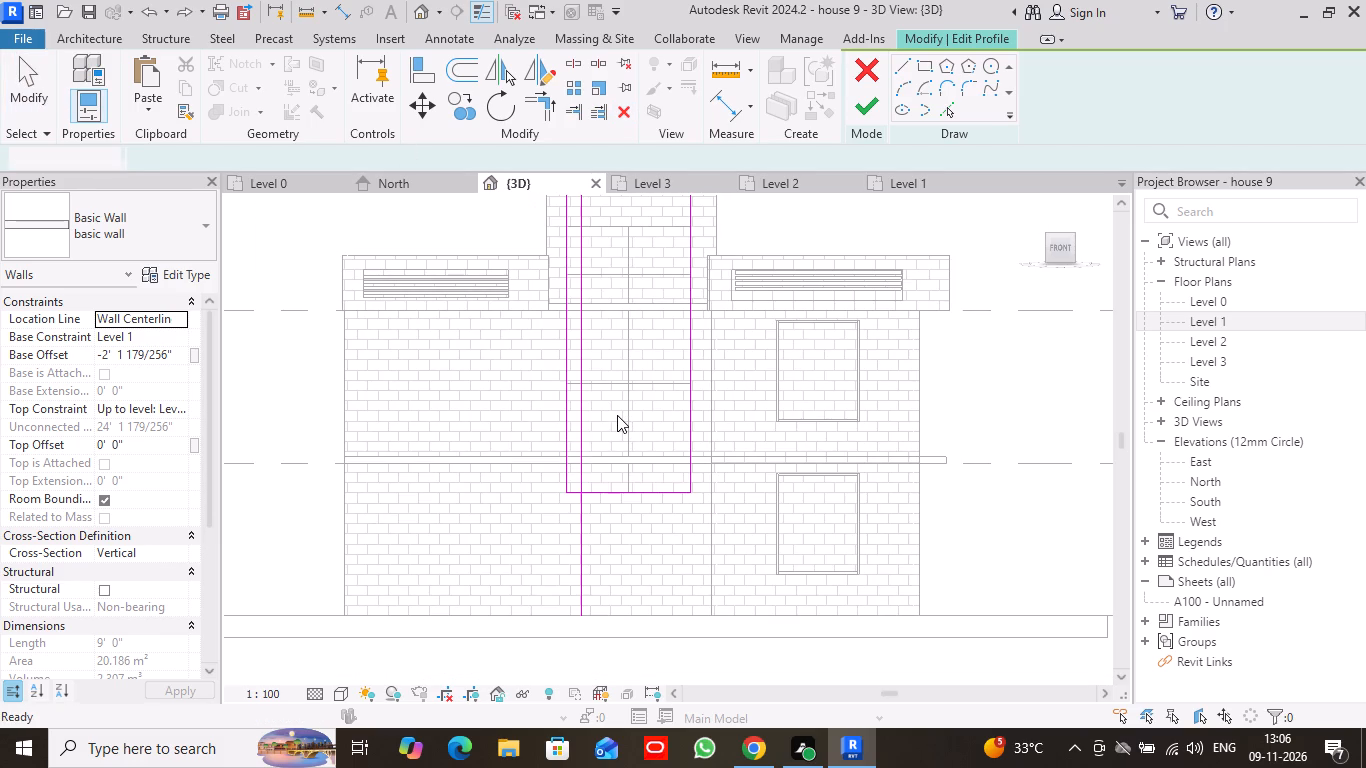
key(ctrl+z)
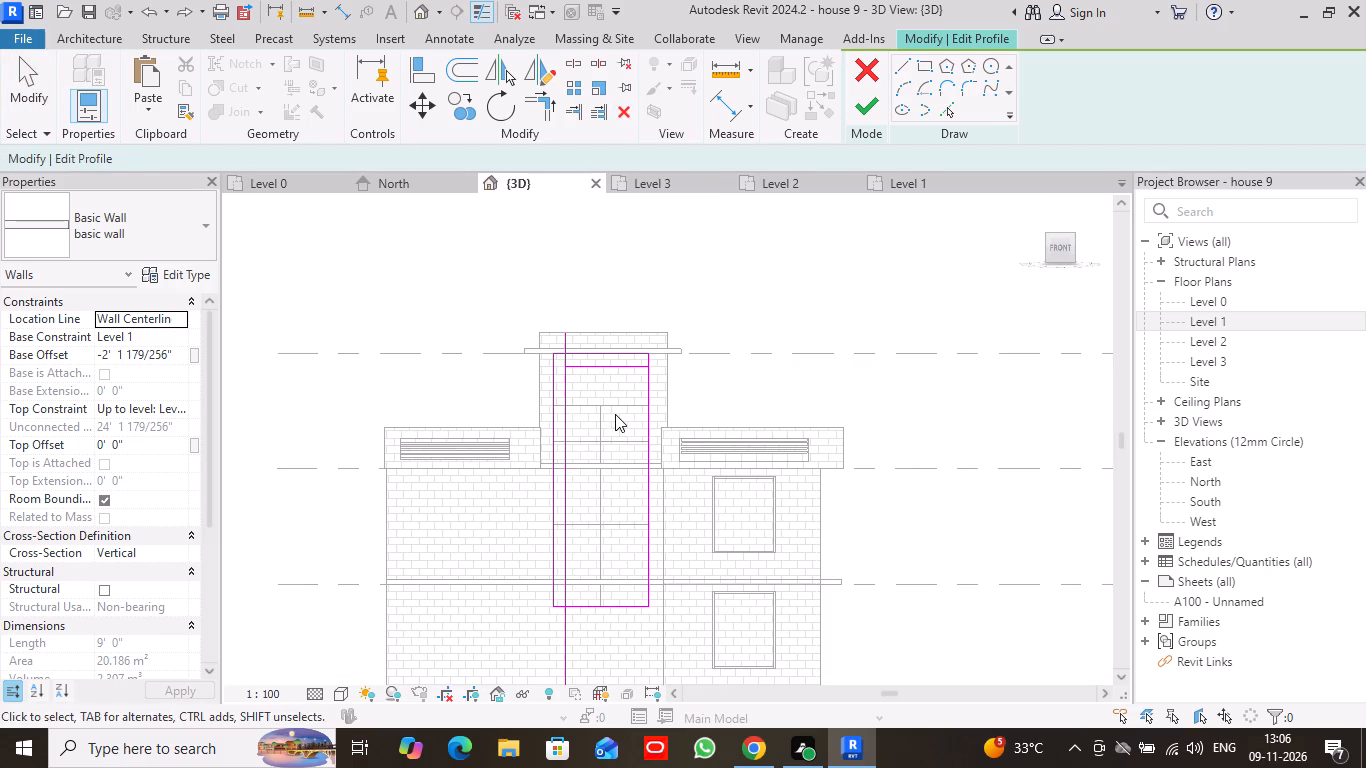
key(ctrl+z)
key(ctrl+z)
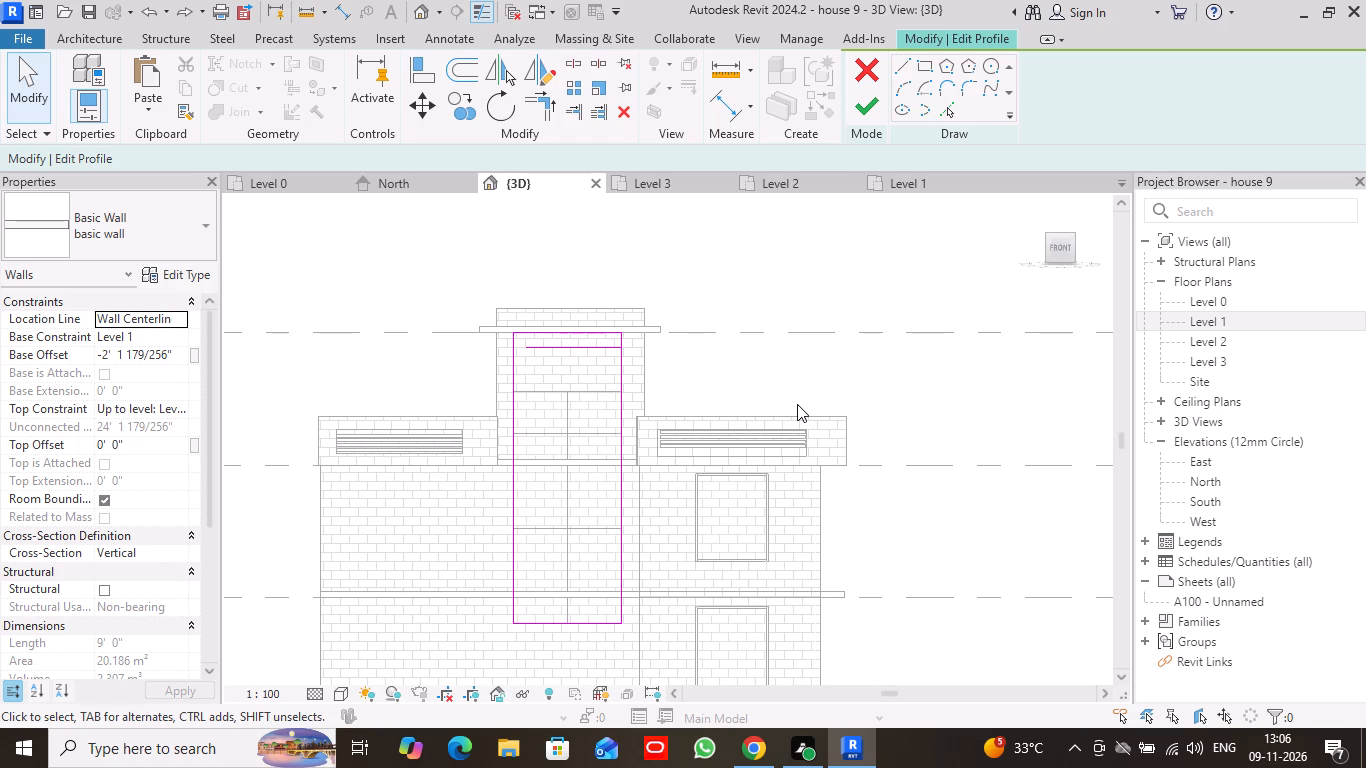
key(ctrl+z)
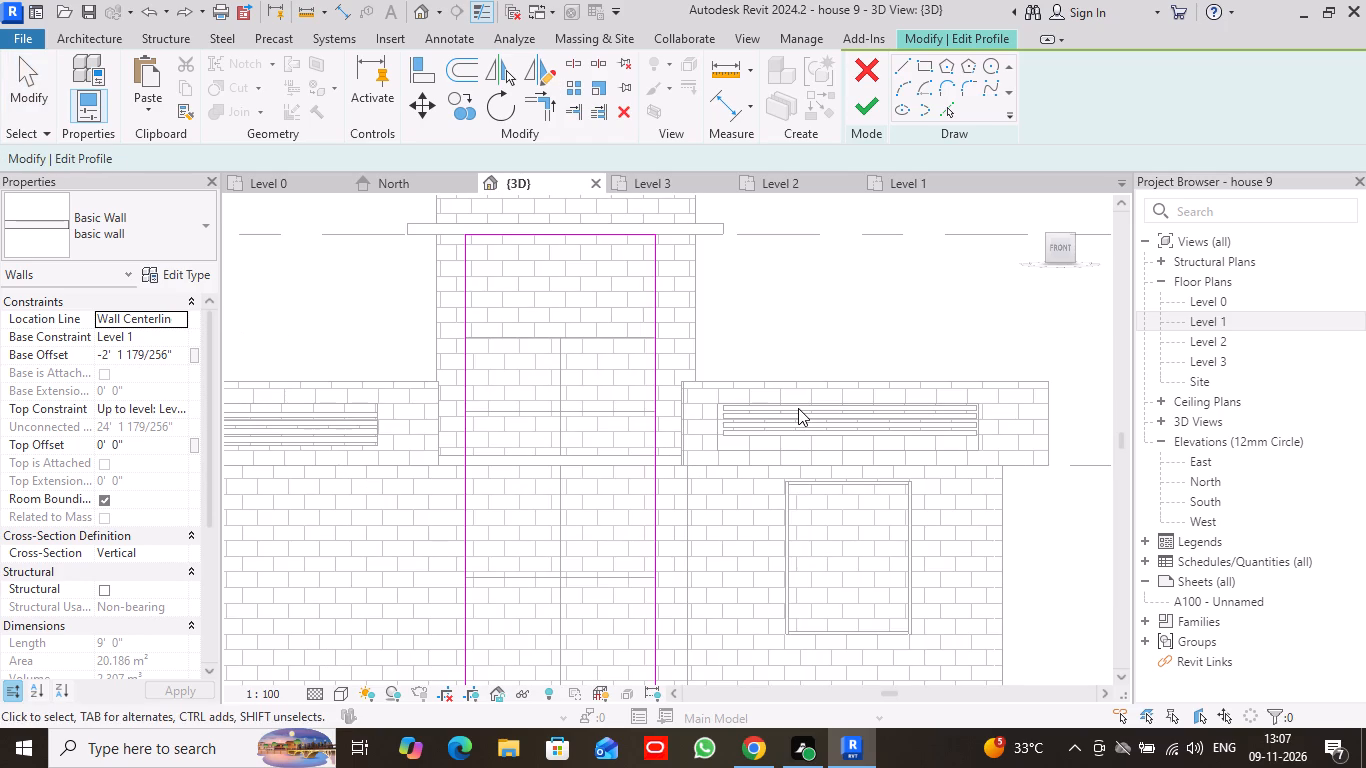
Draw a closed inner rectangle of sketch lines inside the tower wall's profile, about 5'-6" wide and 19'-6" tall.
click(901, 67)
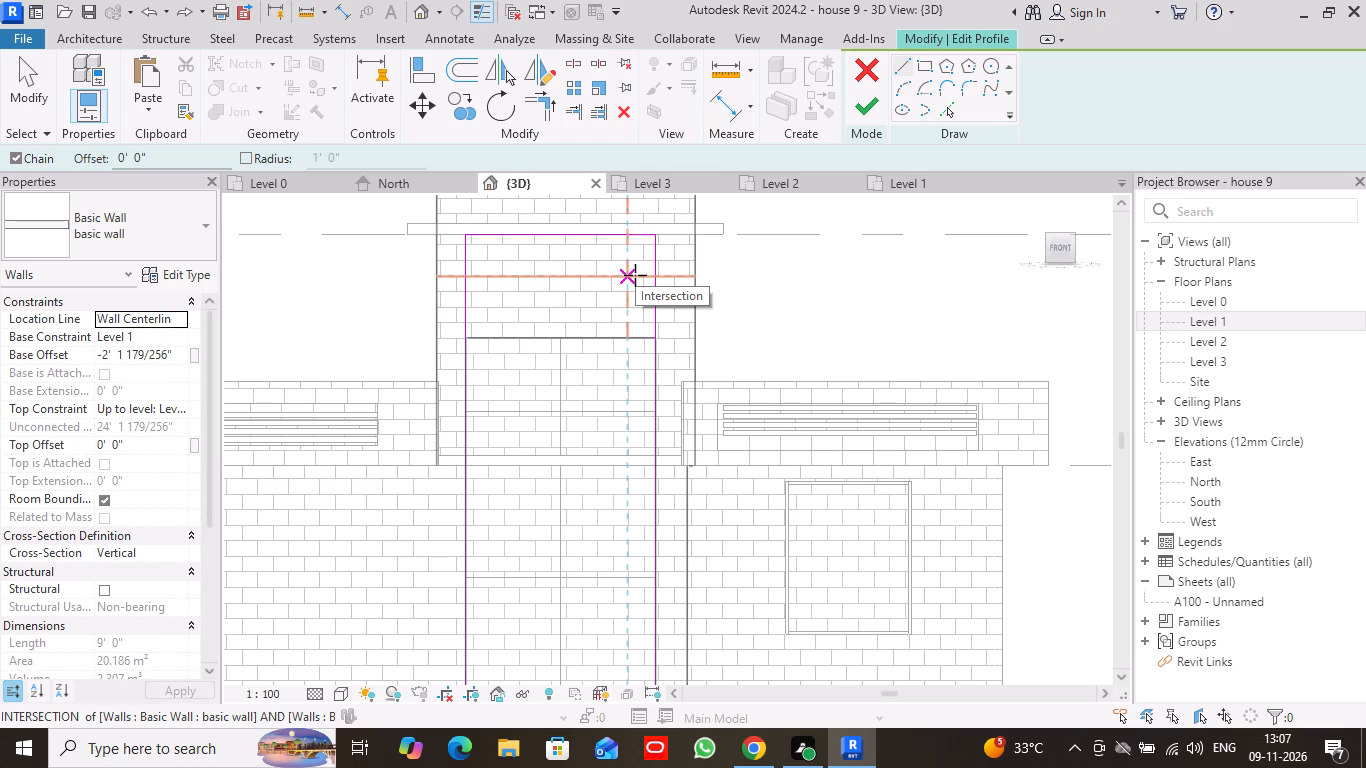
click(635, 276)
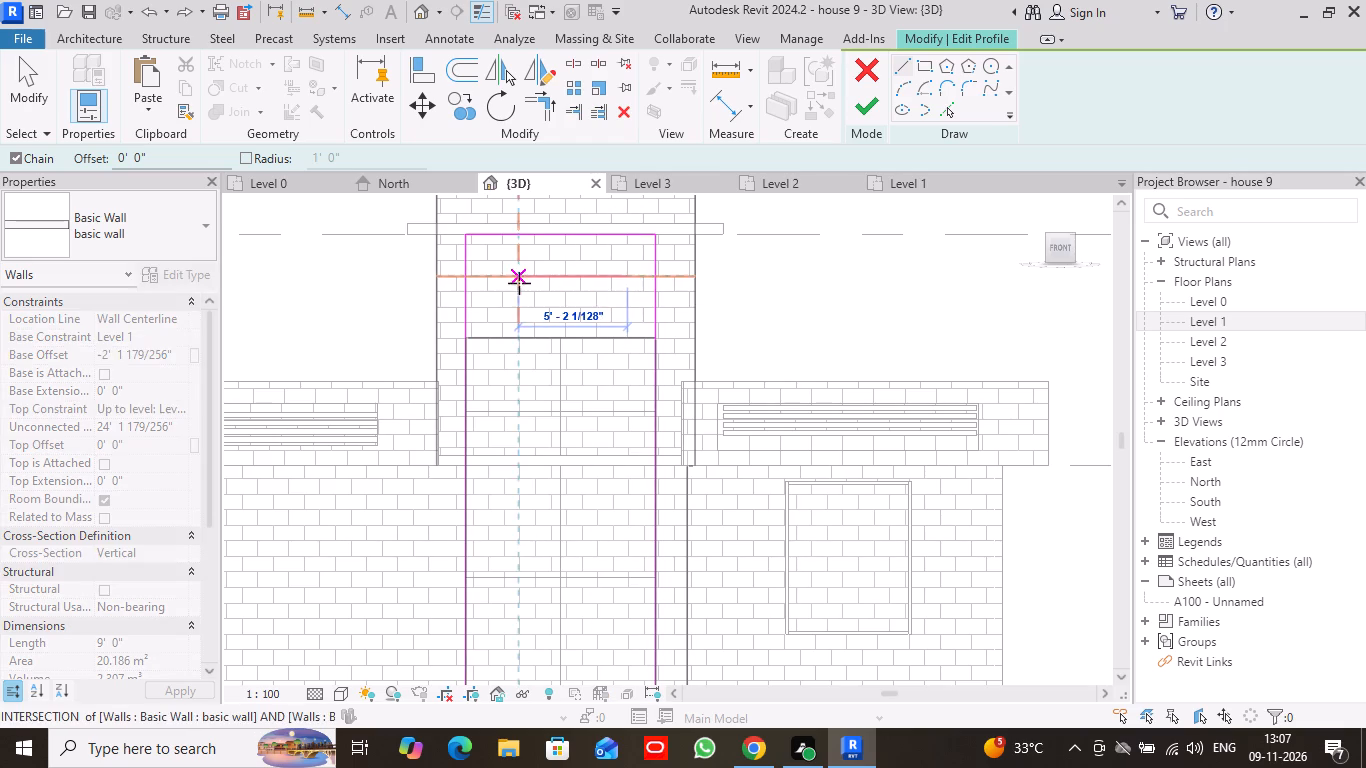
click(505, 282)
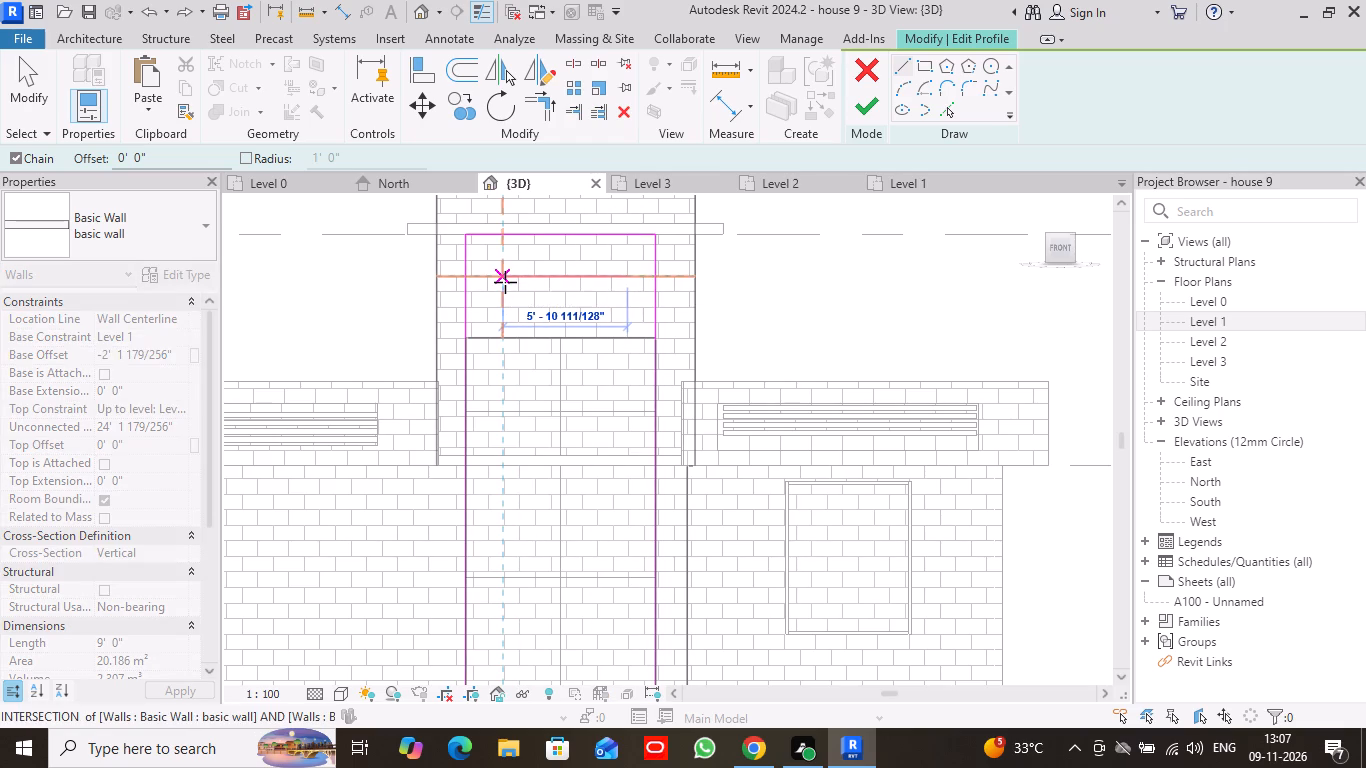
scroll(526, 617, down, 2)
middle_drag(526, 617, 526, 487)
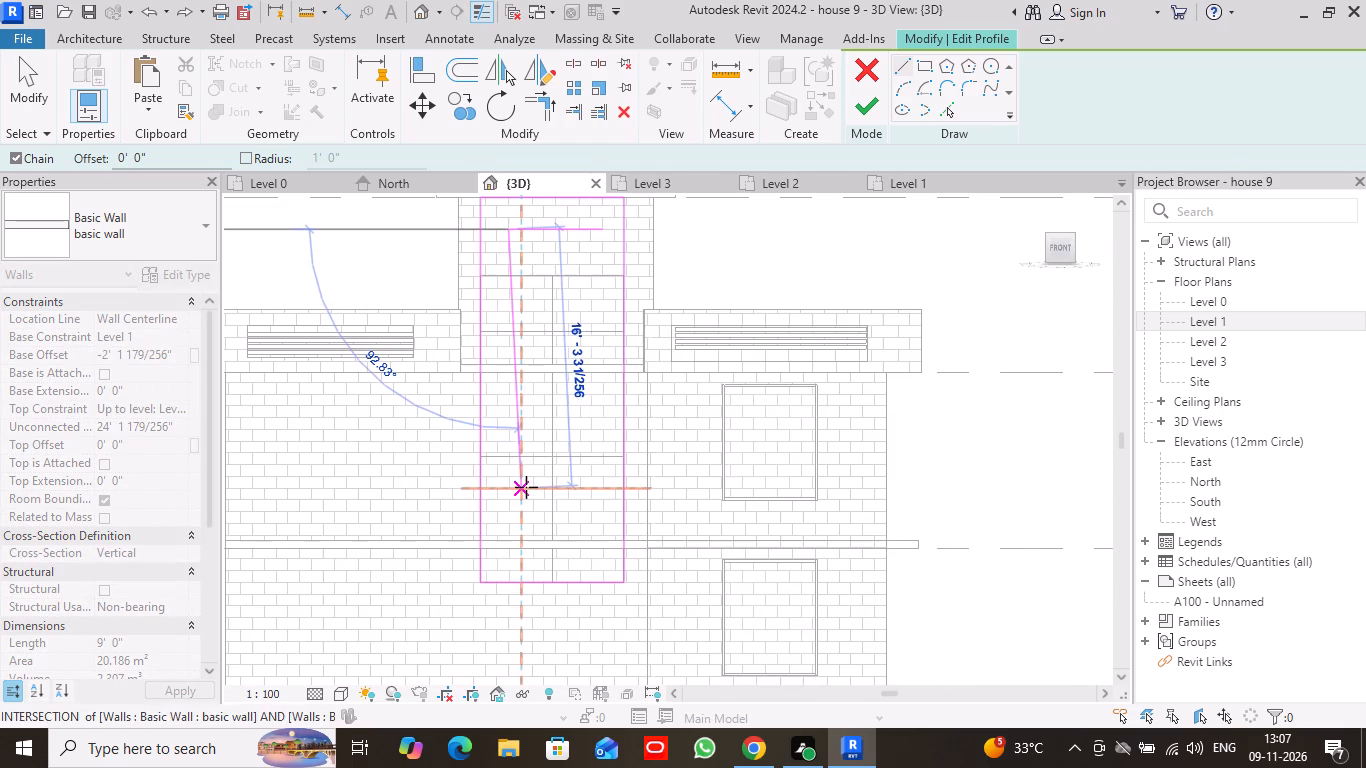
click(501, 538)
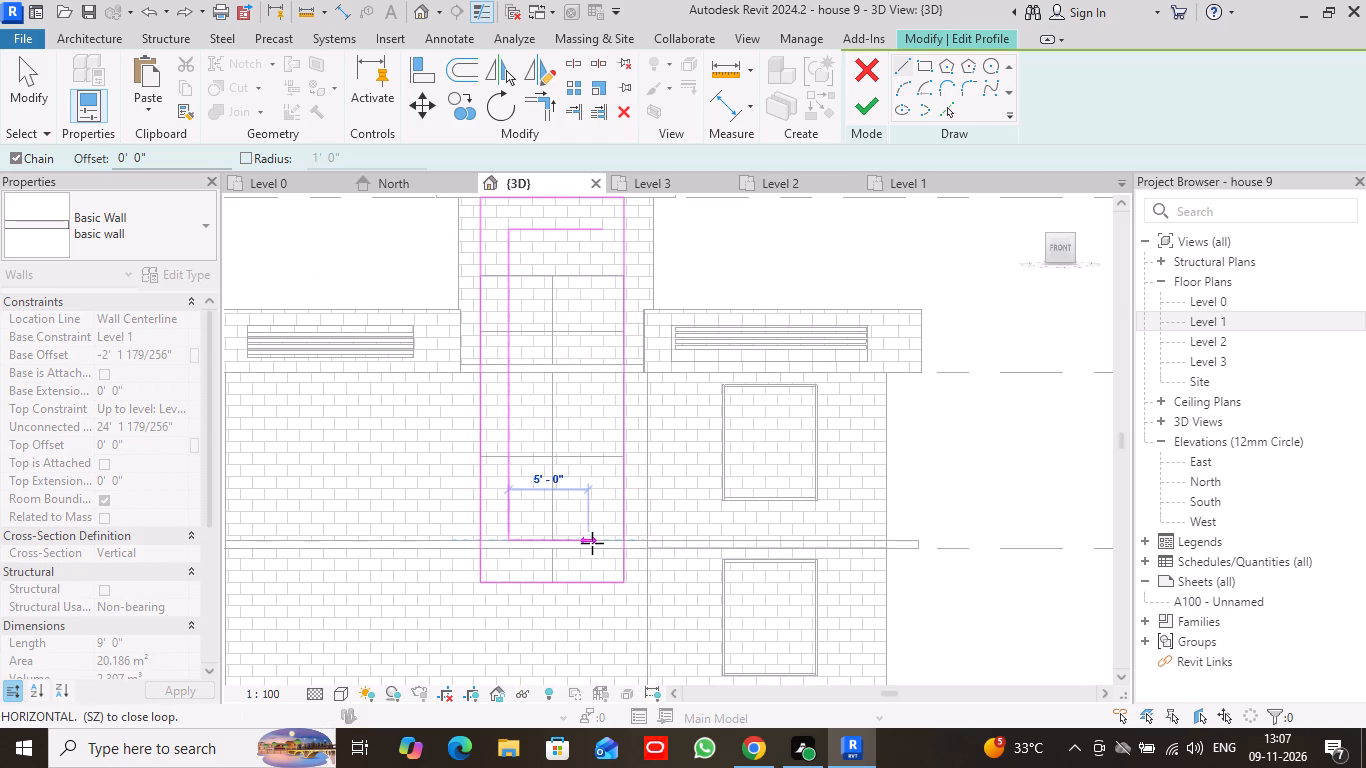
scroll(598, 543, up, 3)
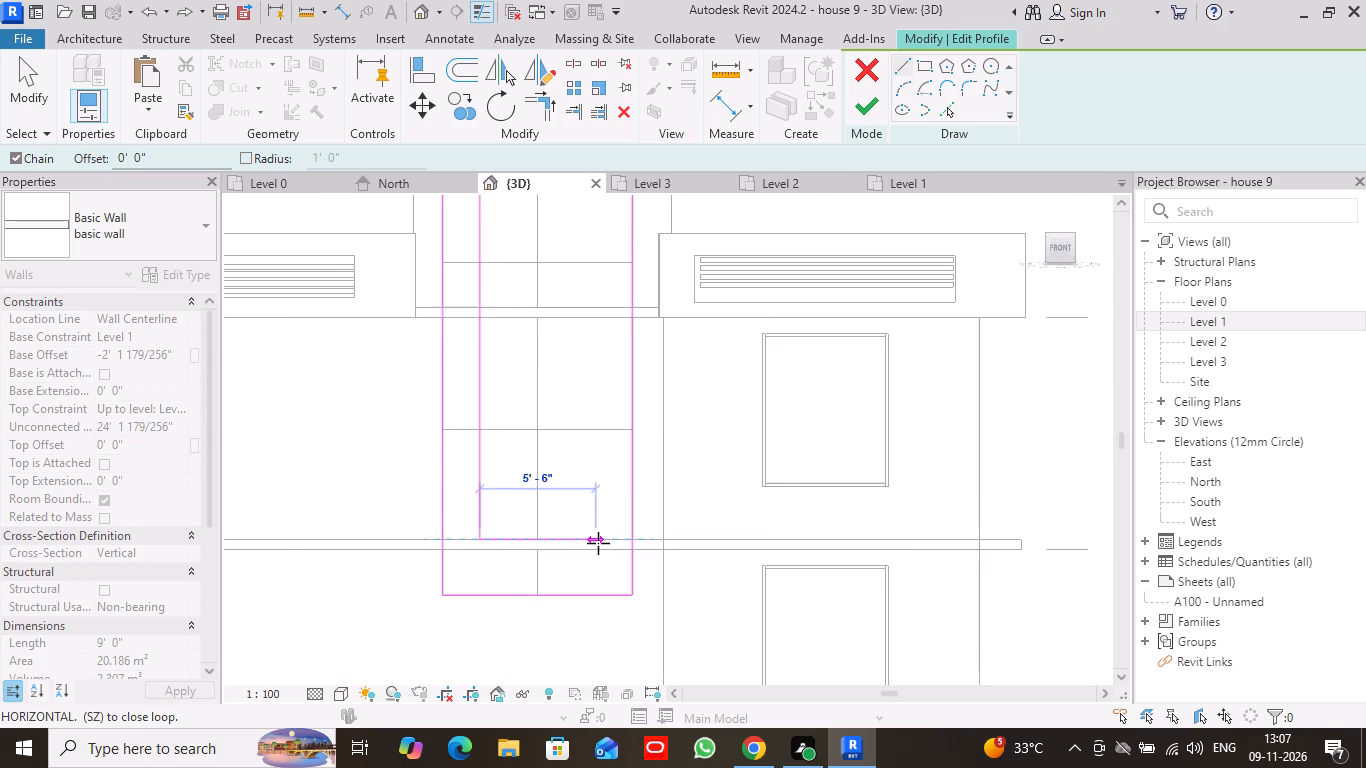
scroll(602, 537, down, 2)
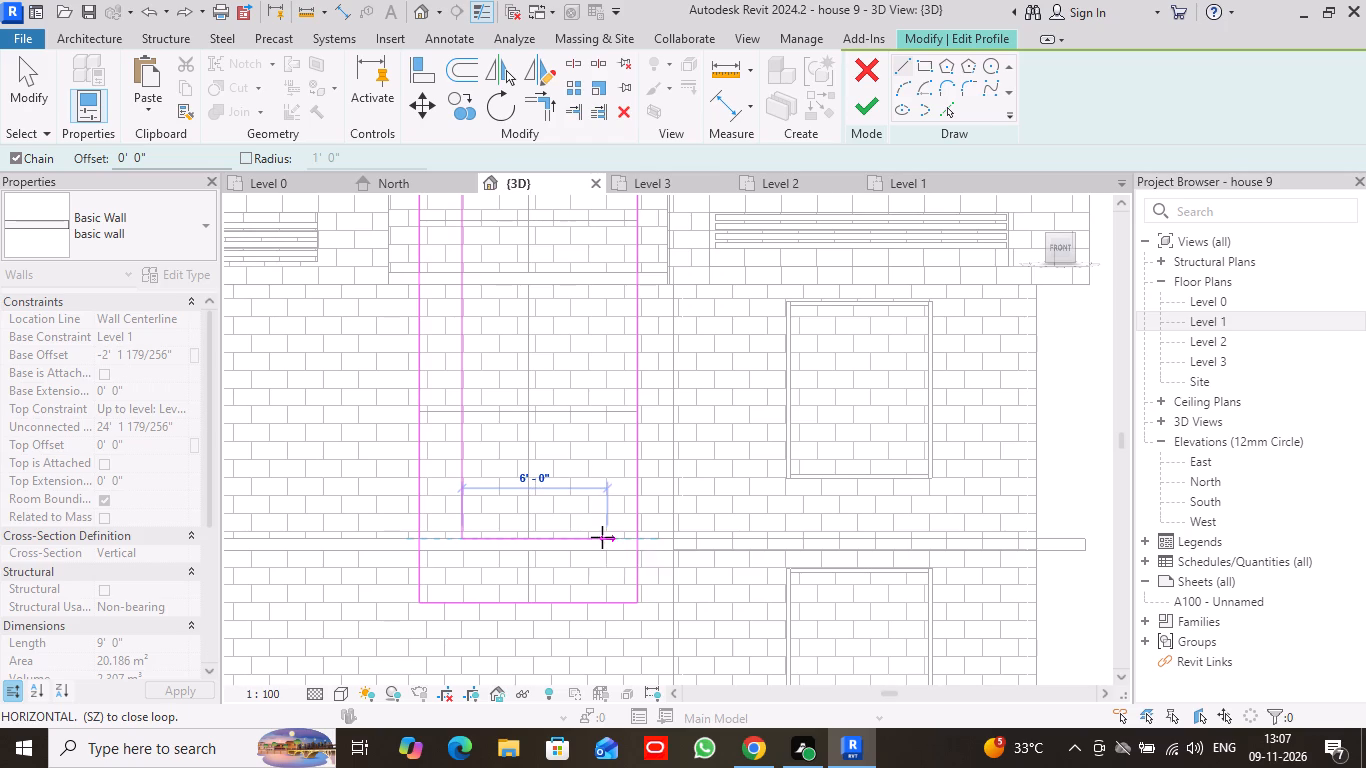
scroll(602, 537, down, 2)
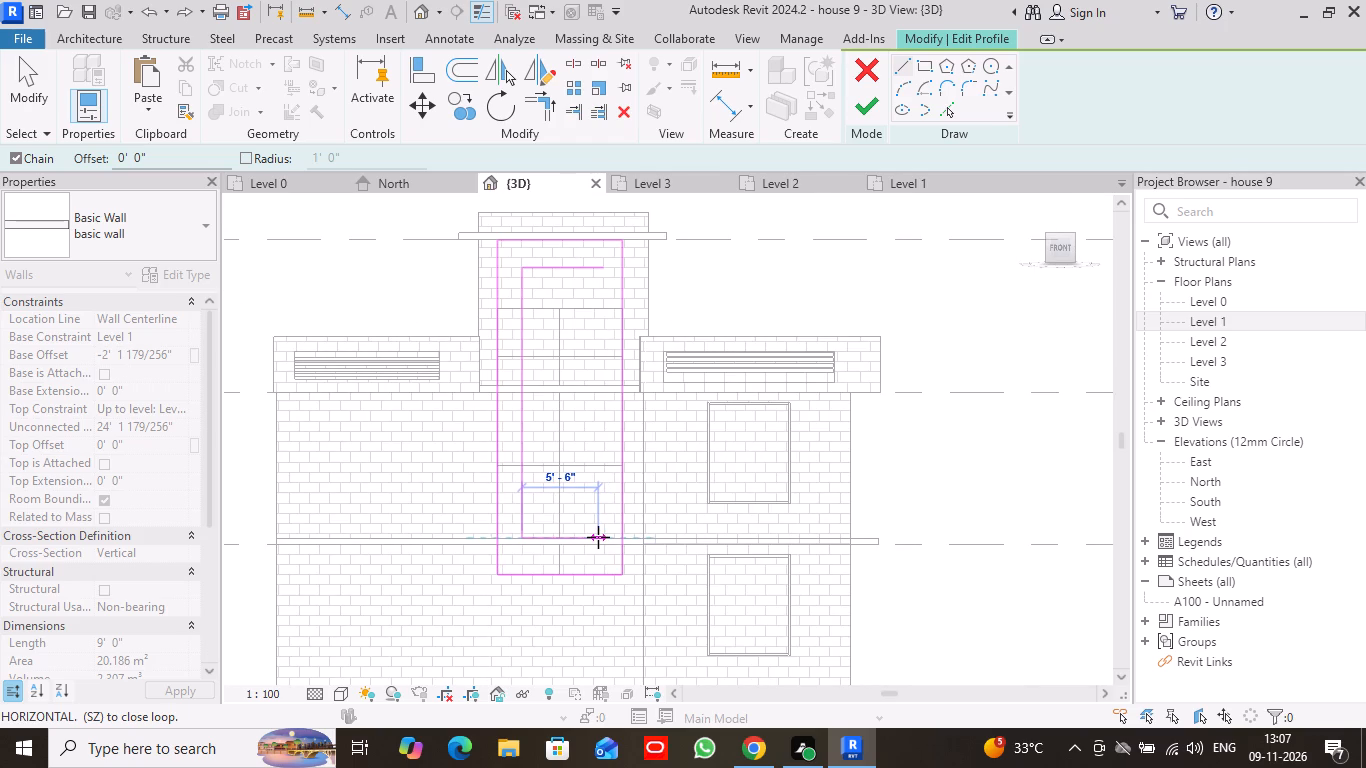
click(598, 537)
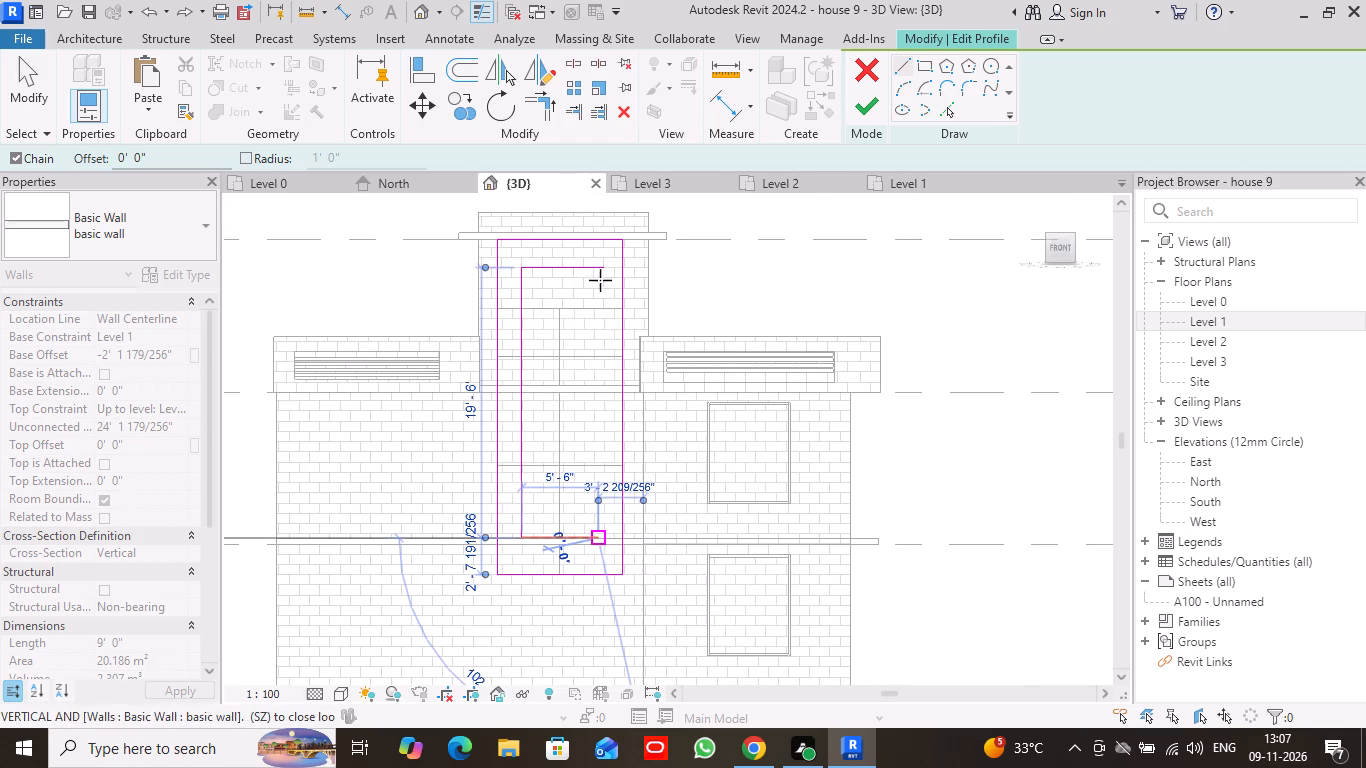
click(602, 267)
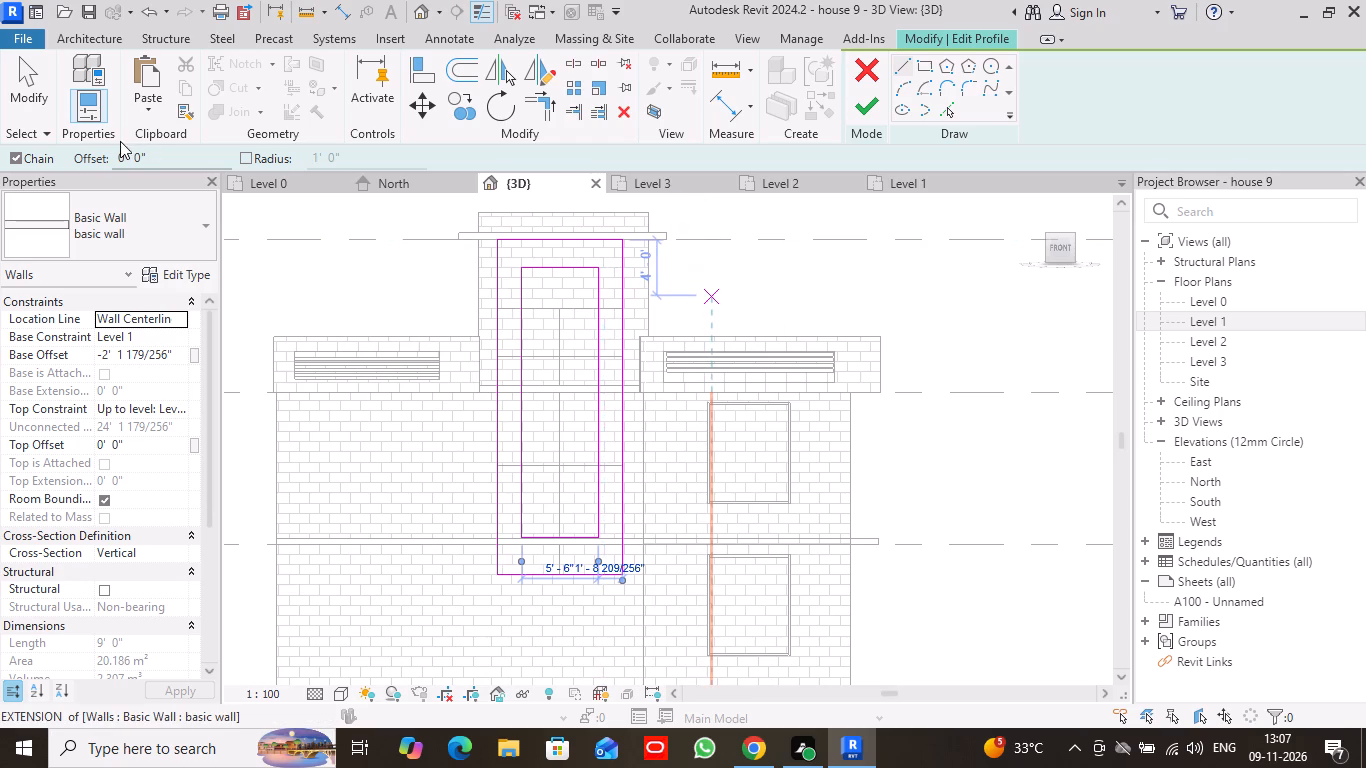
click(20, 76)
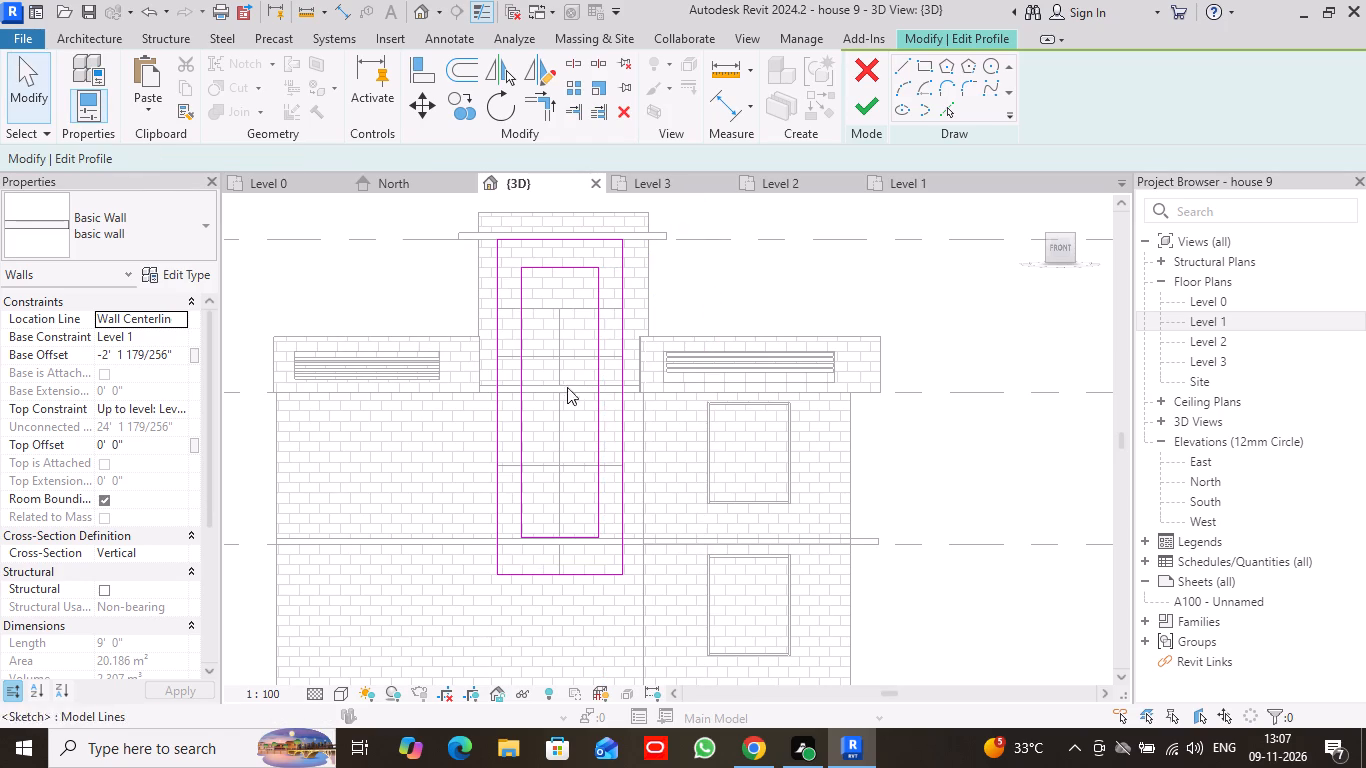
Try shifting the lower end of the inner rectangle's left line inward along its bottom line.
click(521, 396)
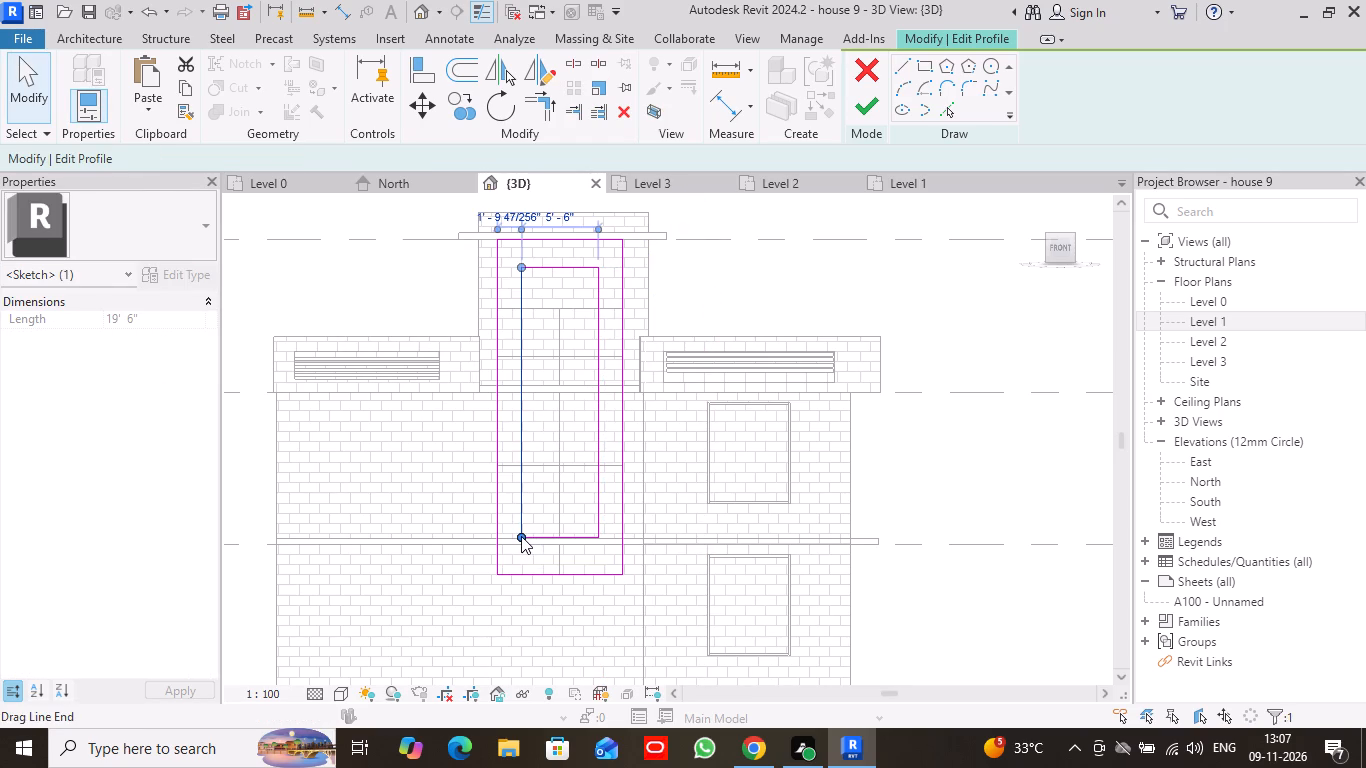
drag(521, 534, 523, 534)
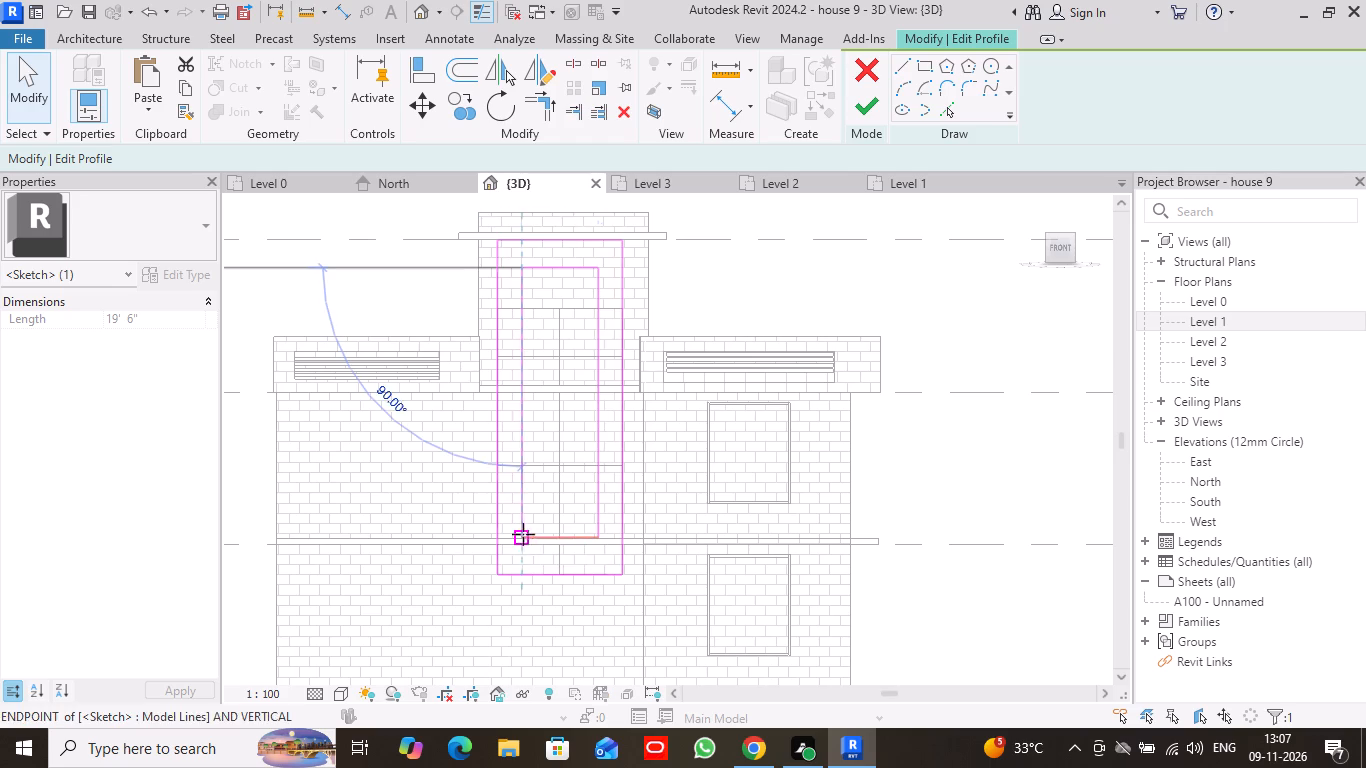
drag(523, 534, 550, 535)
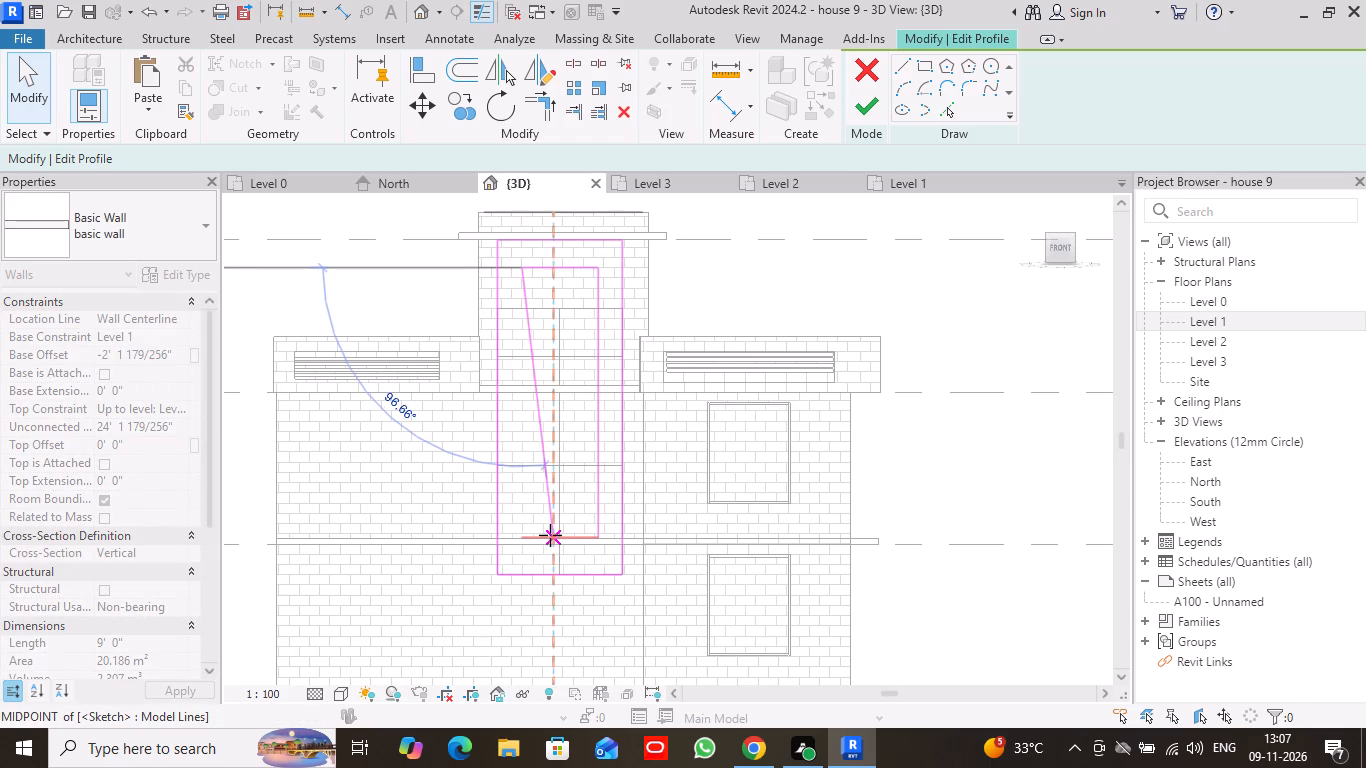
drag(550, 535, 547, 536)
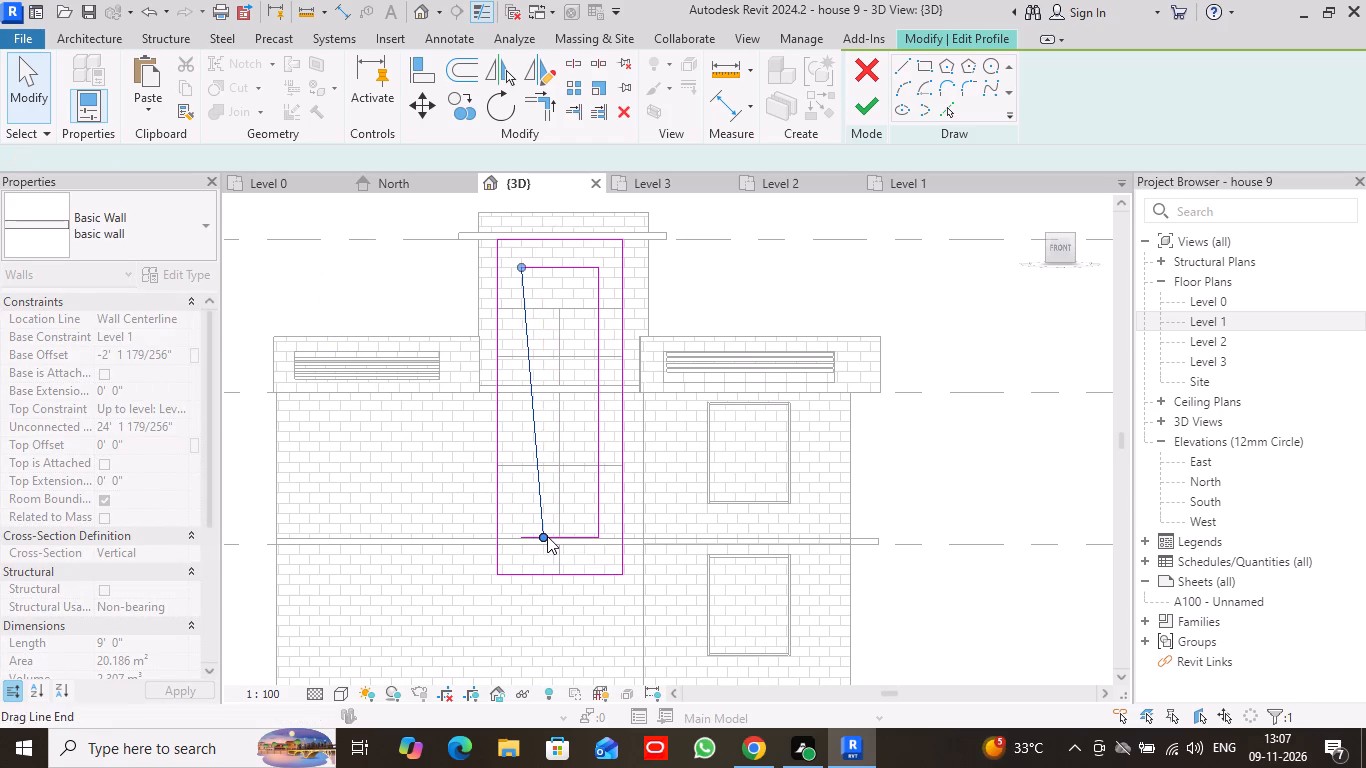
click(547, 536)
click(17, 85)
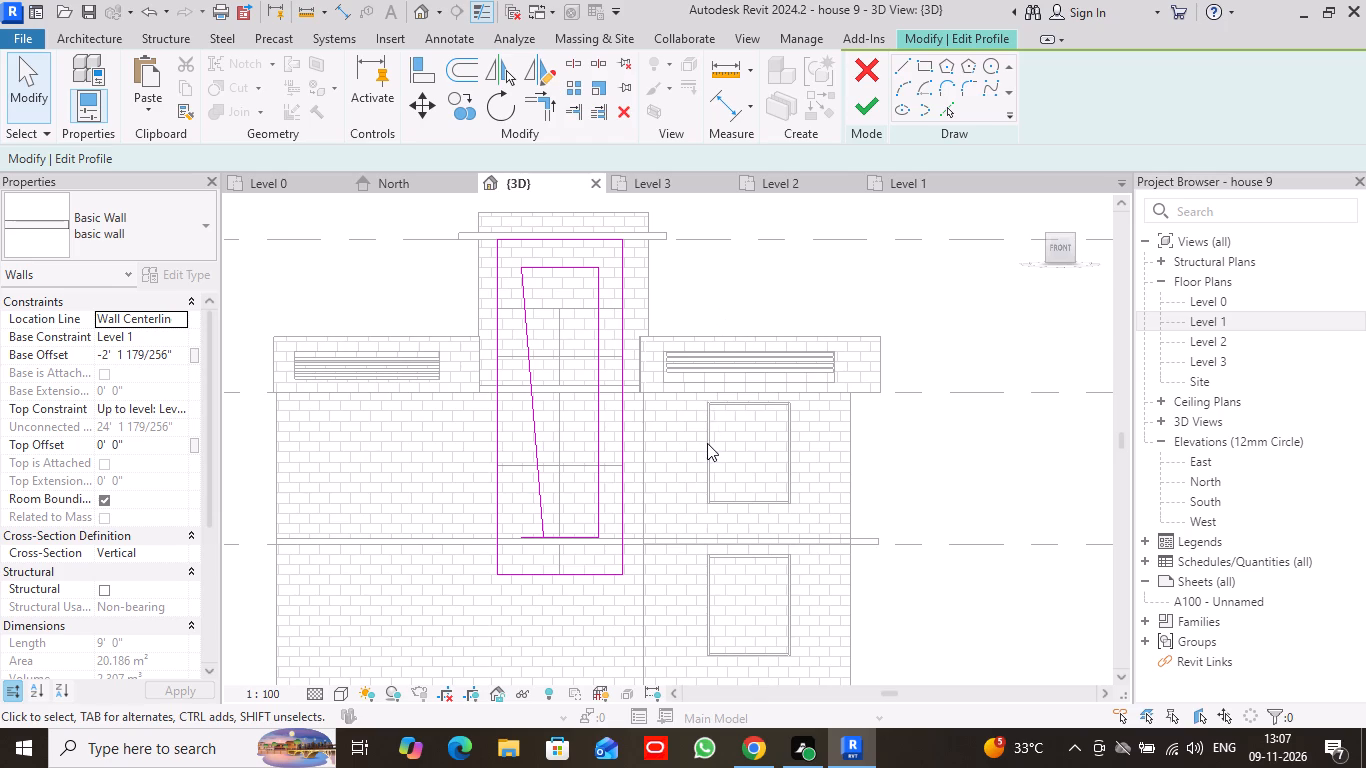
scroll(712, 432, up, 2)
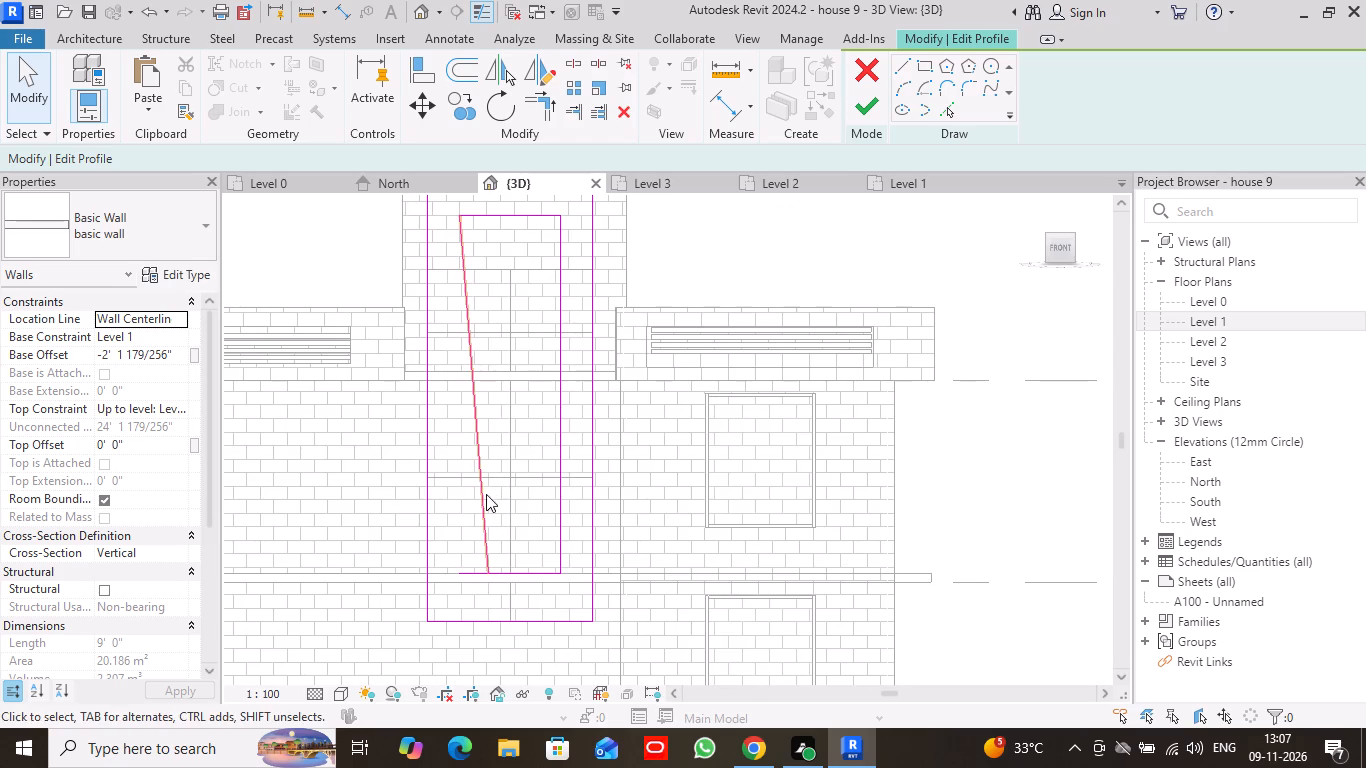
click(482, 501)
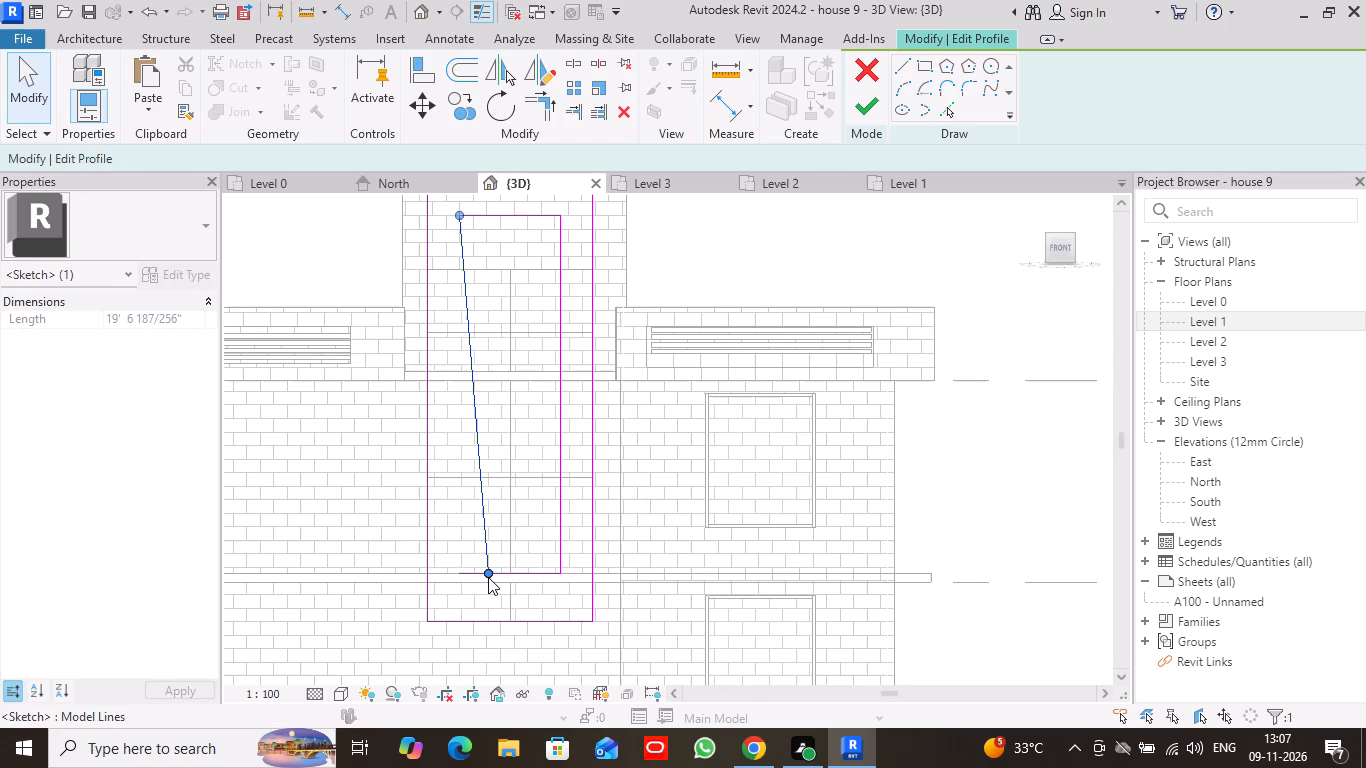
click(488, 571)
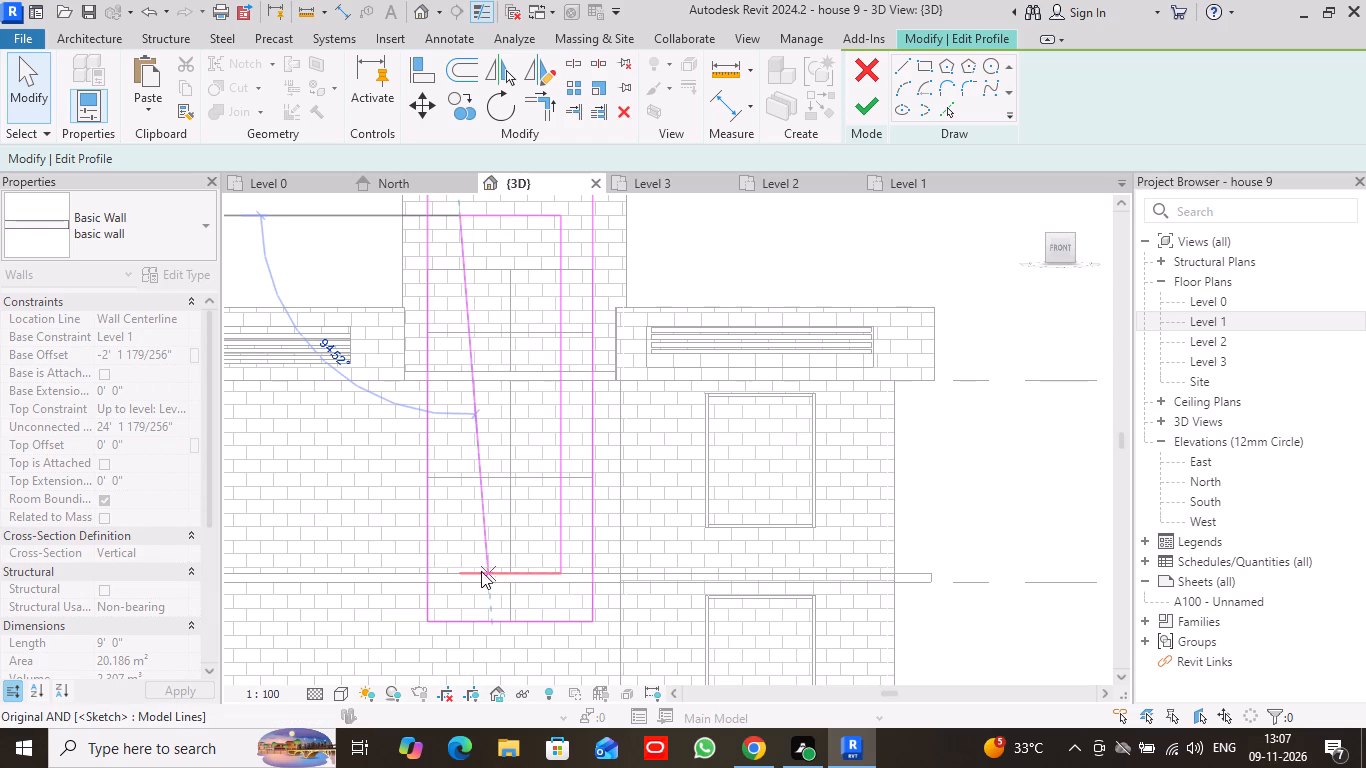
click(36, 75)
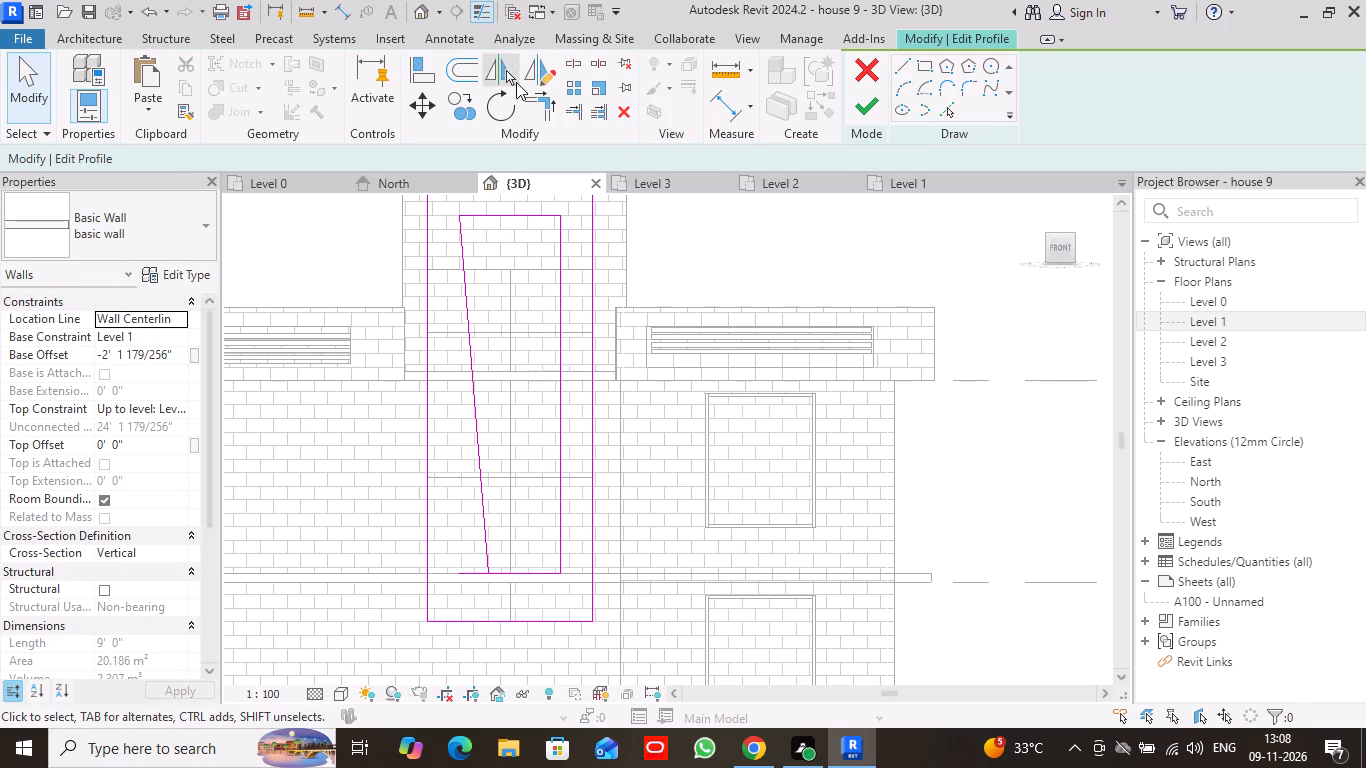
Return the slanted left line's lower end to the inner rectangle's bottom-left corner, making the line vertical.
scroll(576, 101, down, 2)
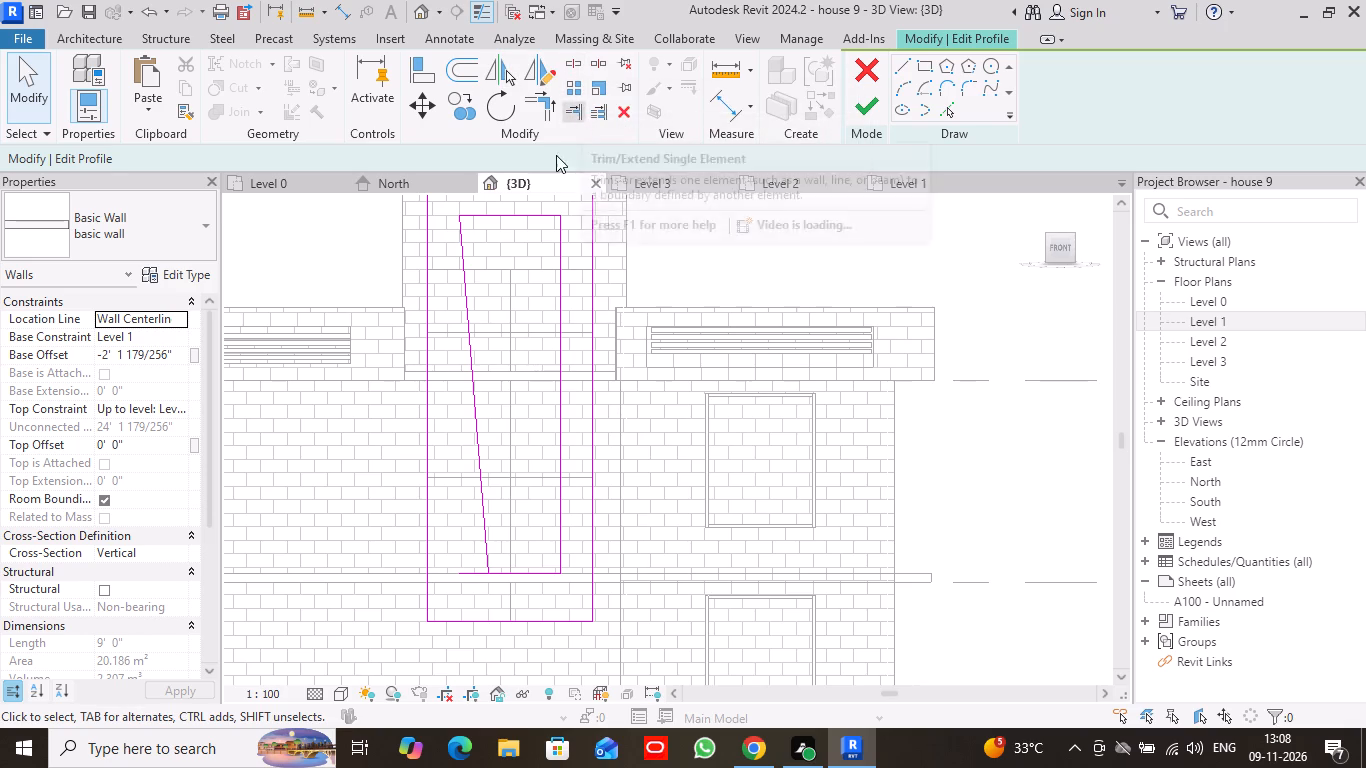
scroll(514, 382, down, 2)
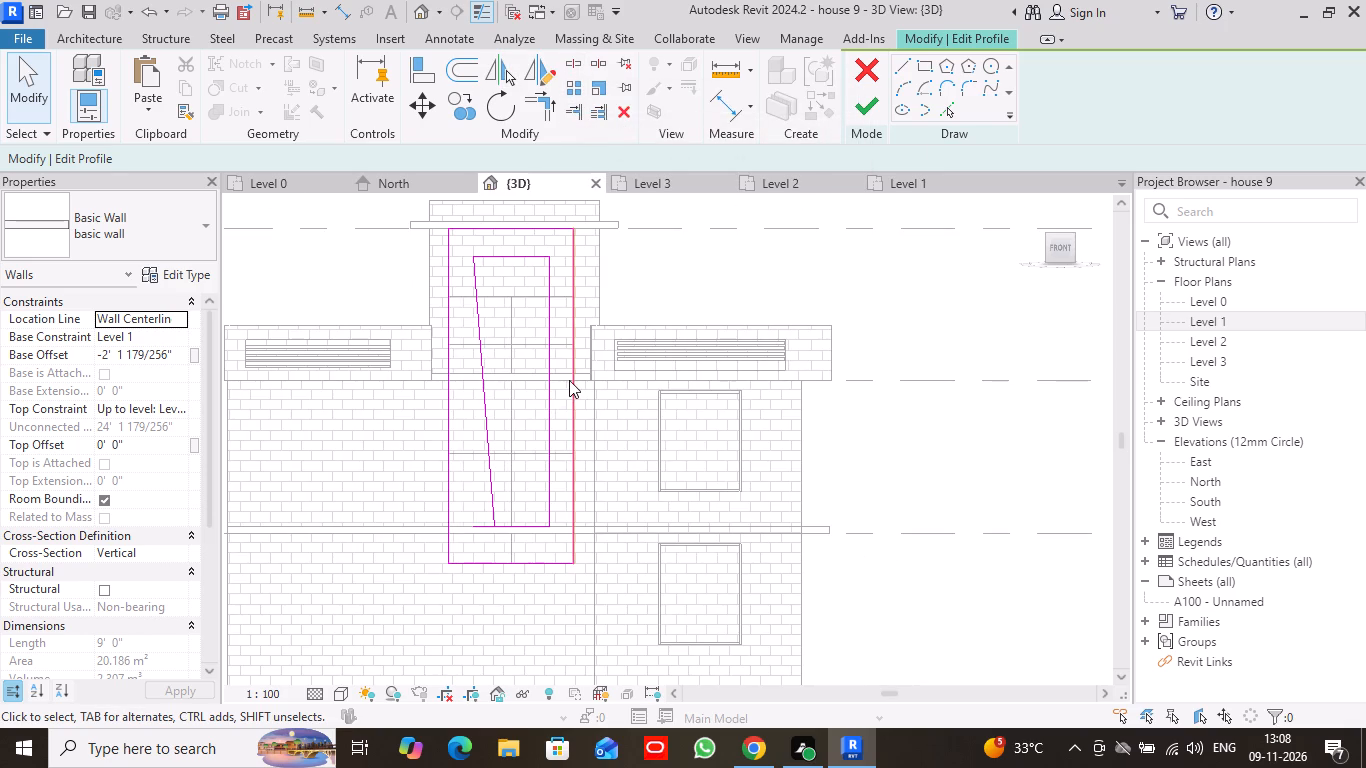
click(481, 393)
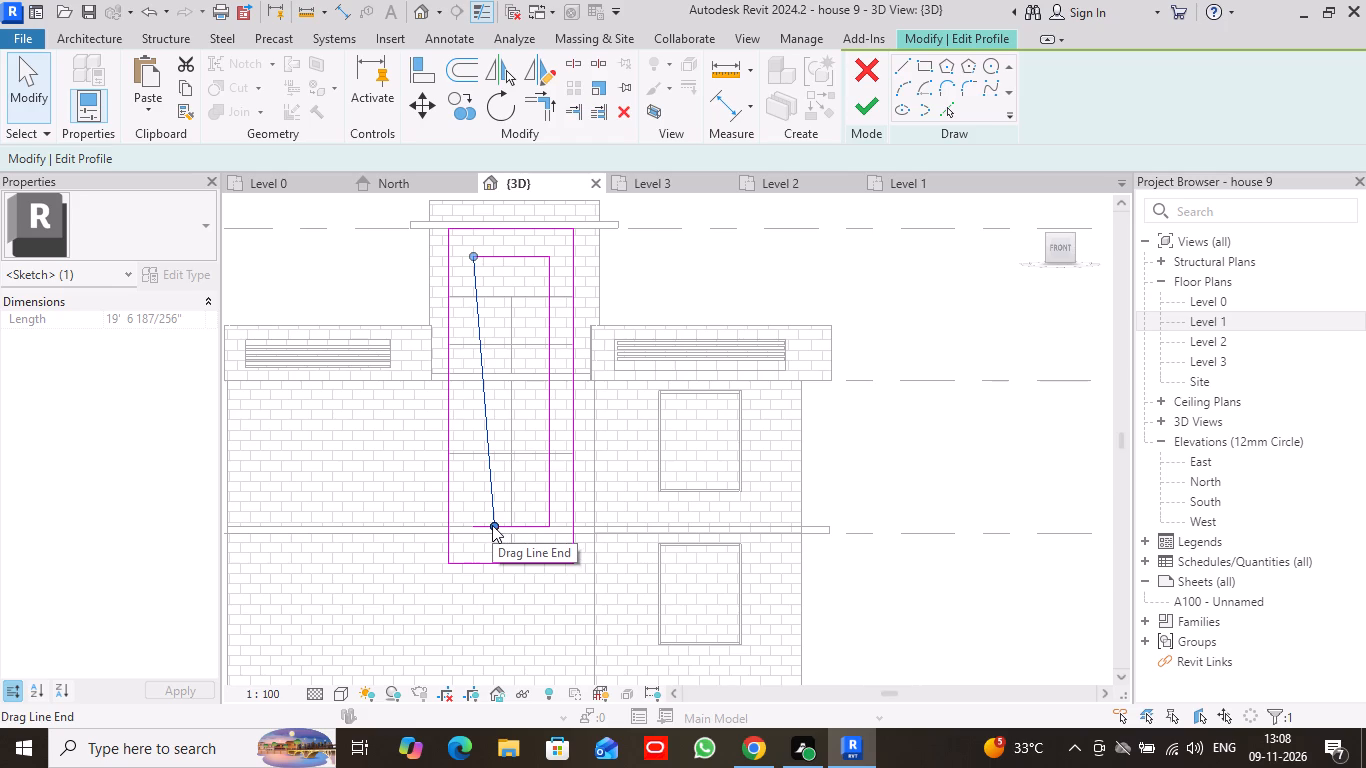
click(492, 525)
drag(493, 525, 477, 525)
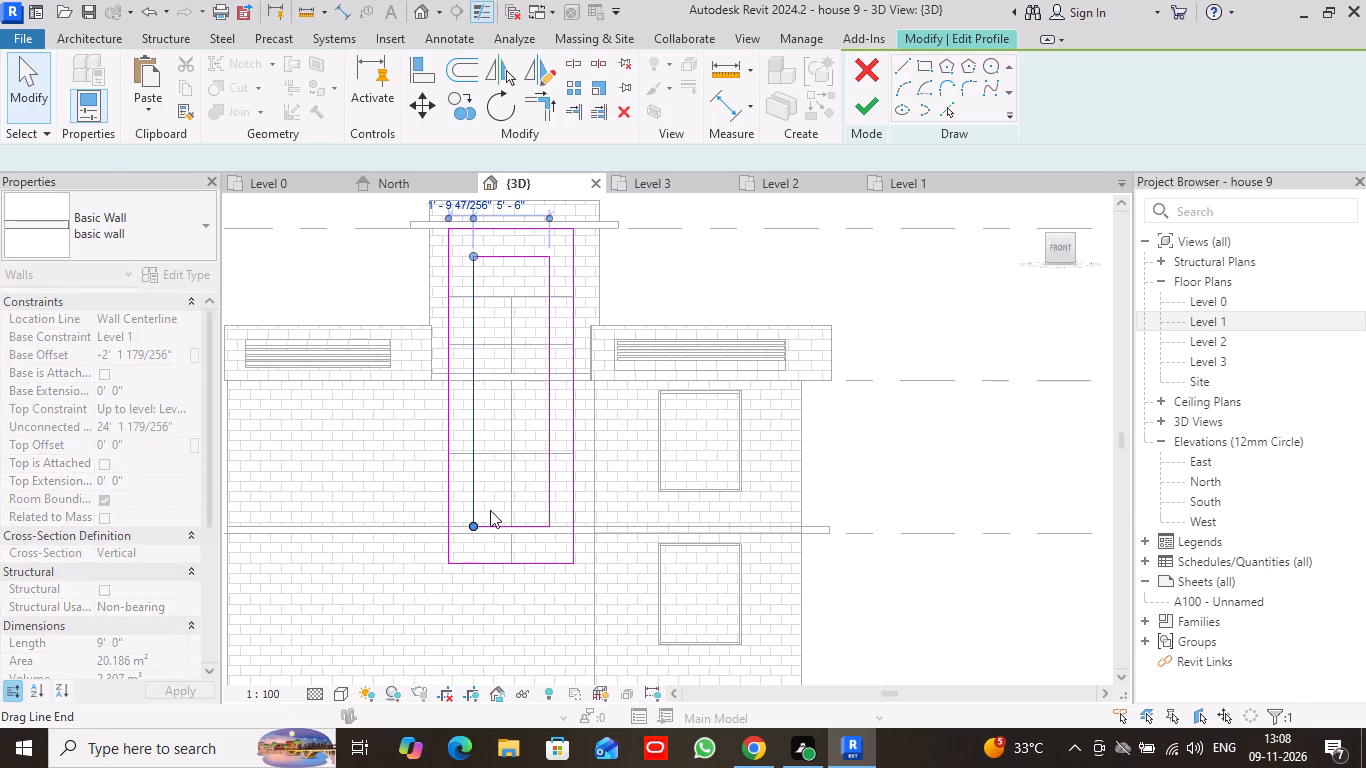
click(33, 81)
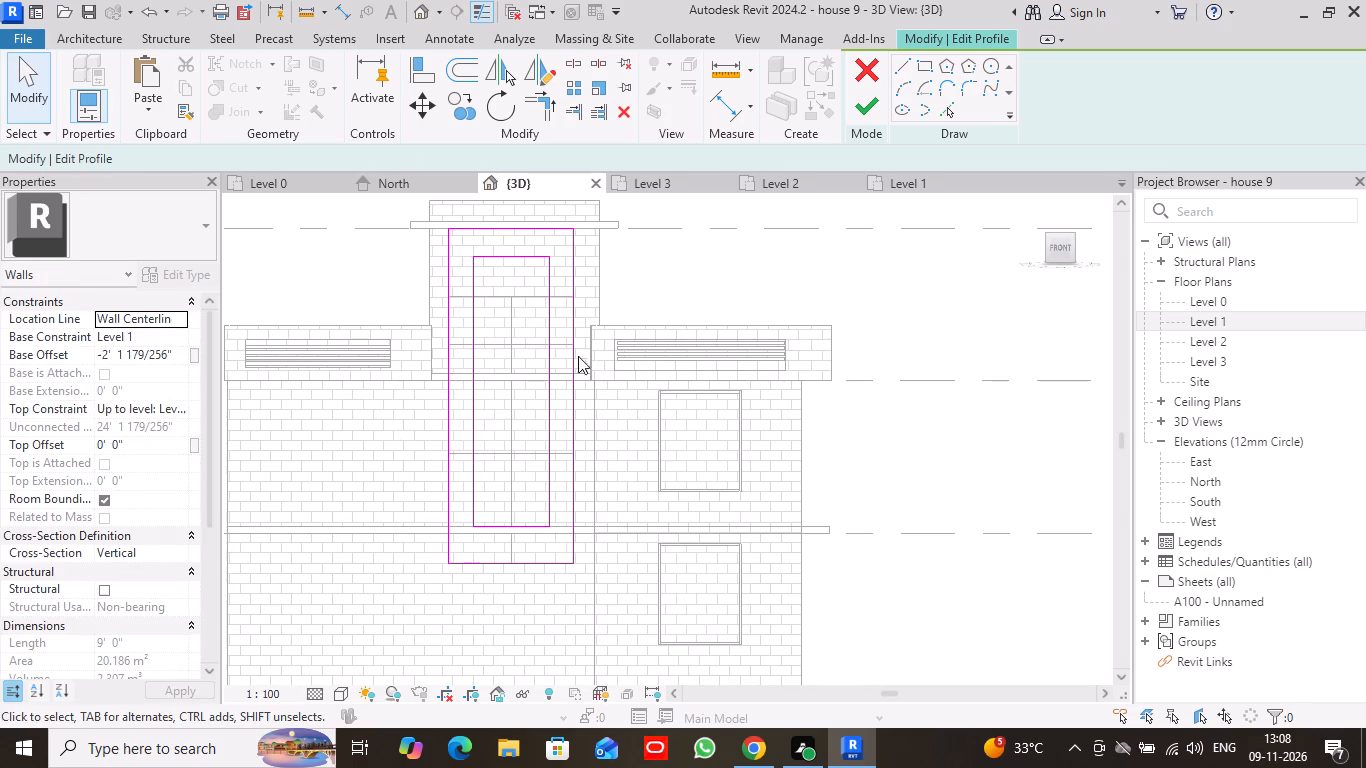
Move the inner rectangle's right line outward to about 1'-3" from the profile's right edge.
scroll(570, 365, up, 2)
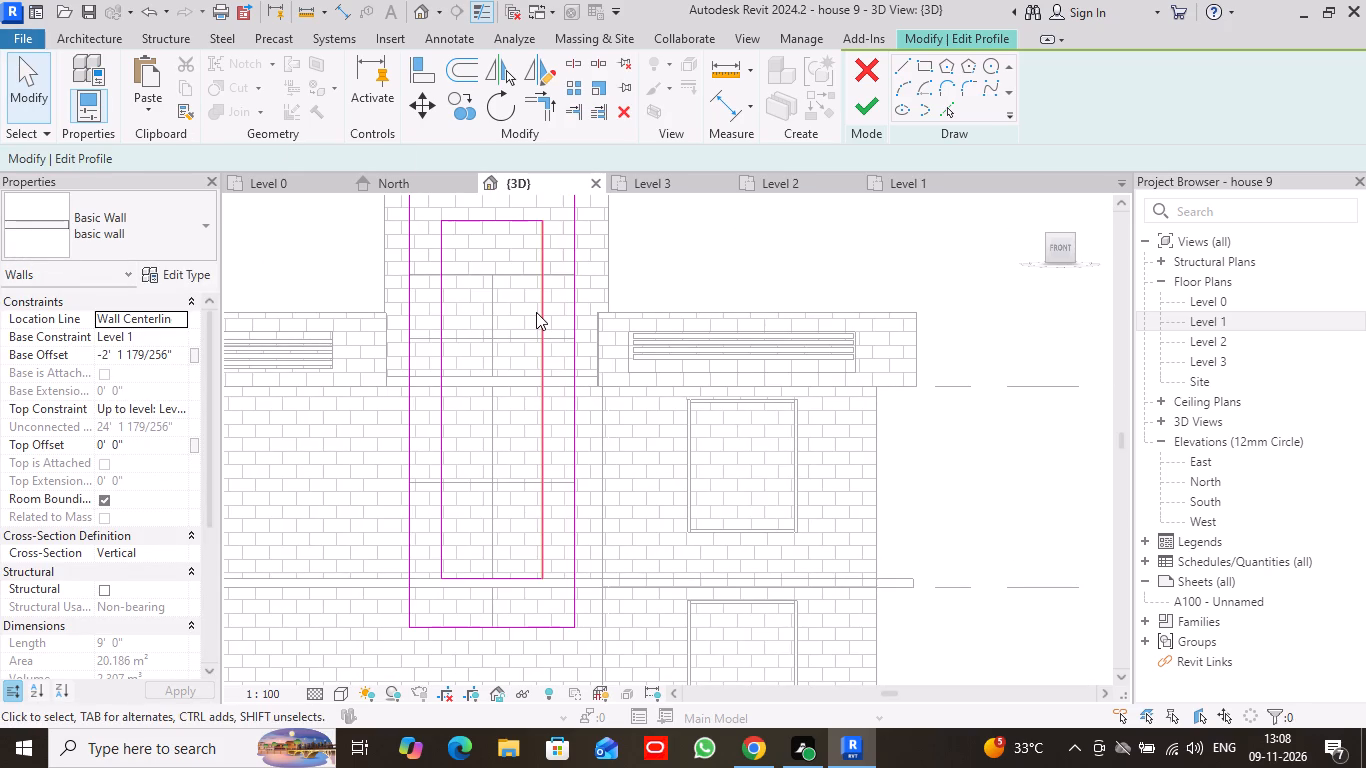
click(541, 302)
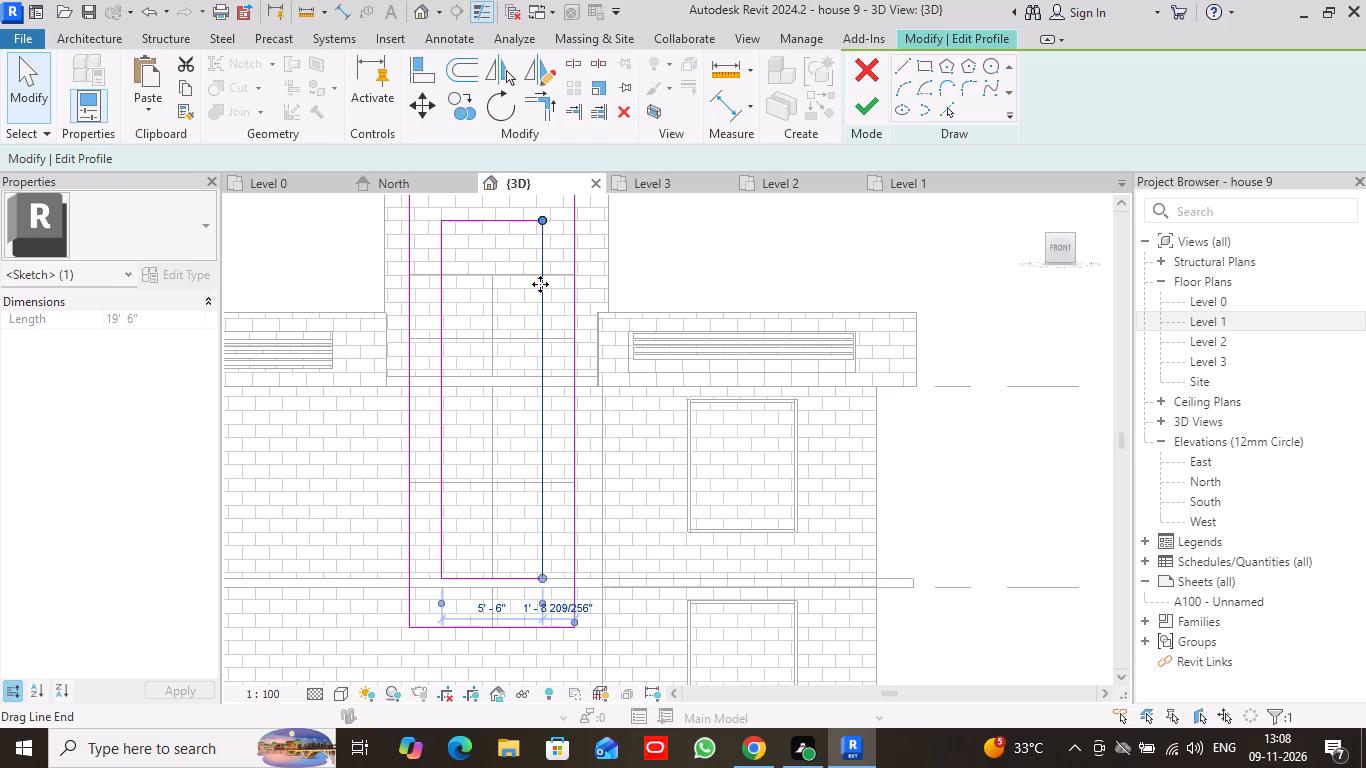
drag(542, 353, 567, 353)
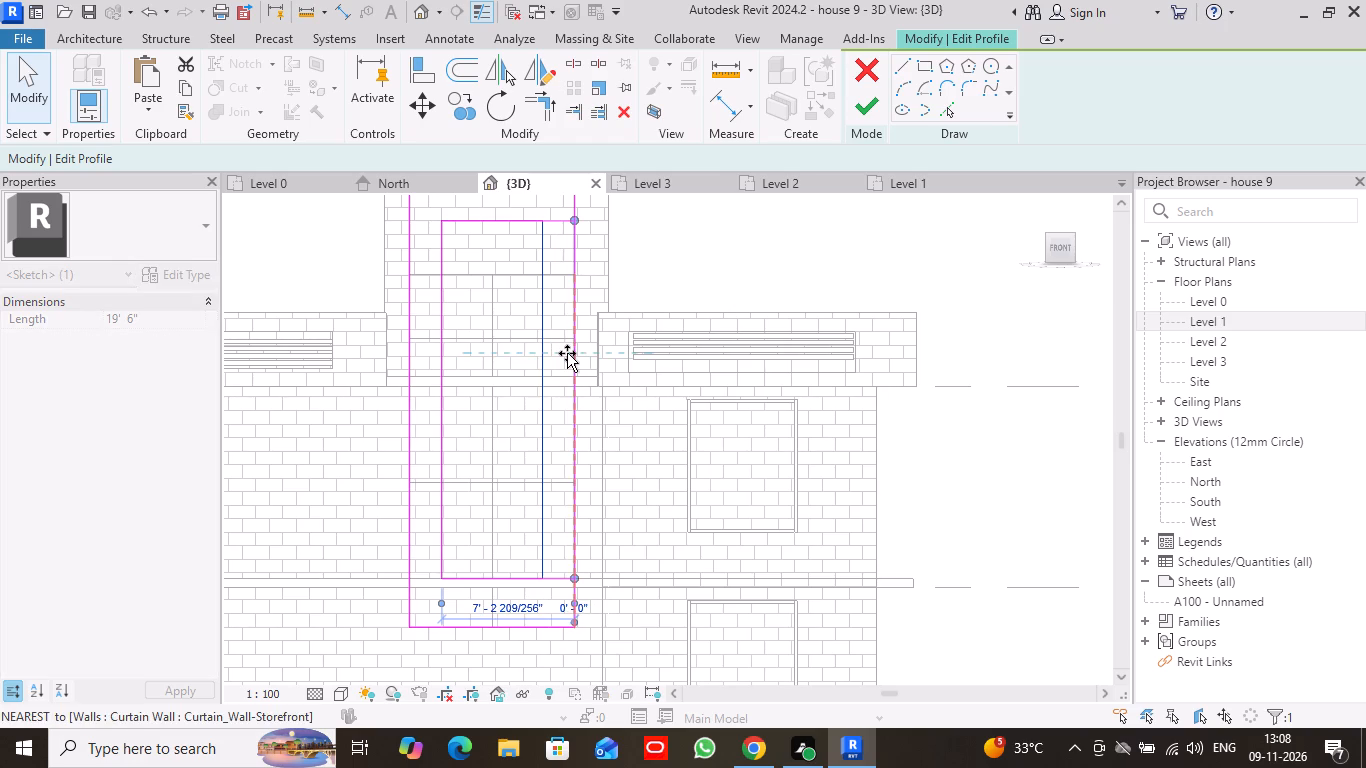
drag(567, 353, 555, 357)
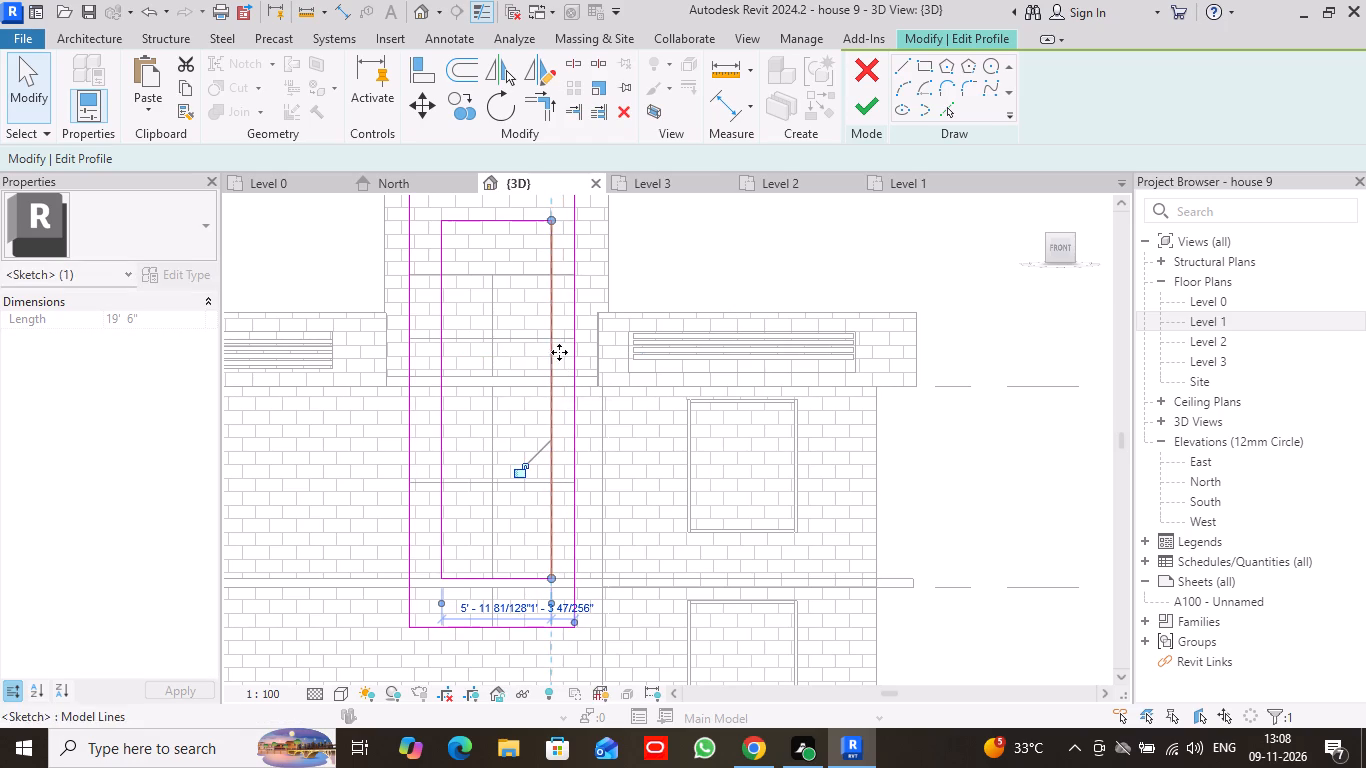
Move the inner rectangle's left line outward toward the profile's left edge, widening the rectangle to about 6'-8".
click(439, 377)
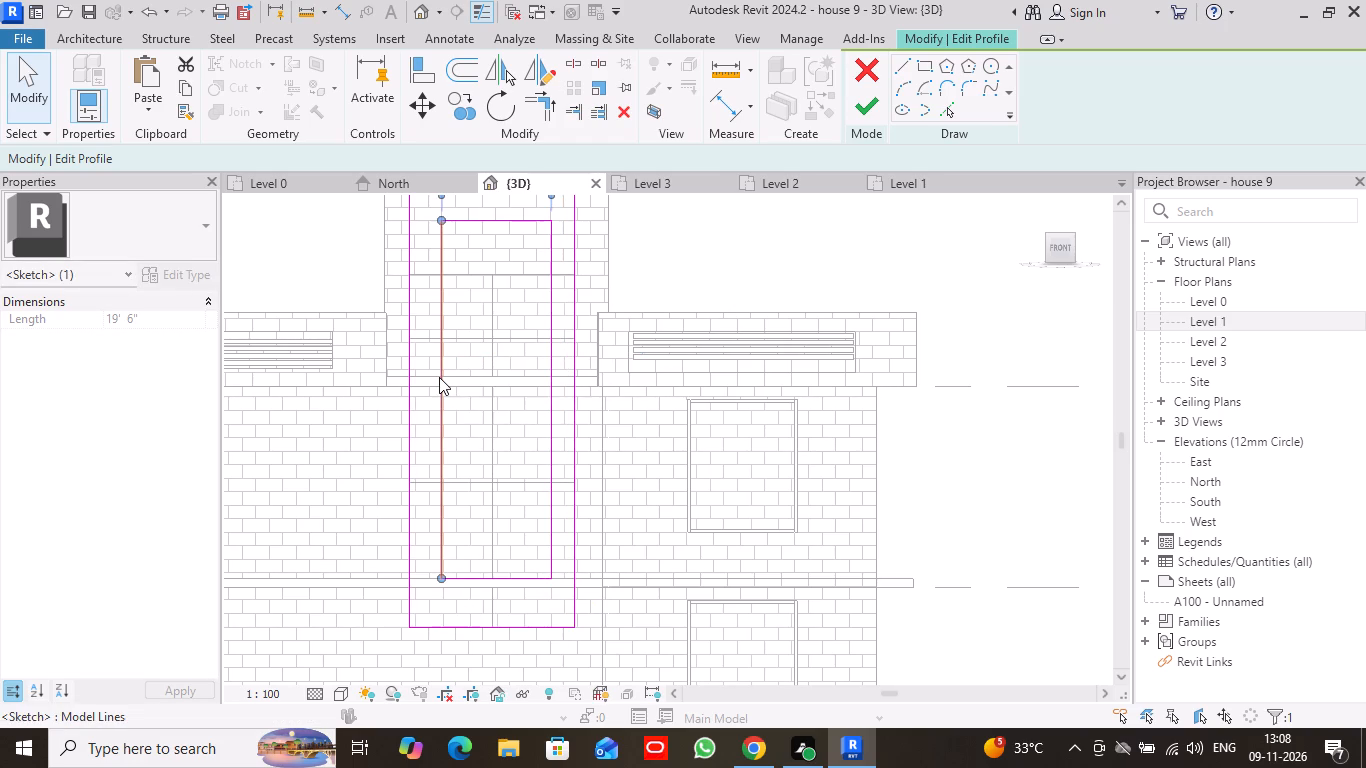
drag(439, 377, 424, 384)
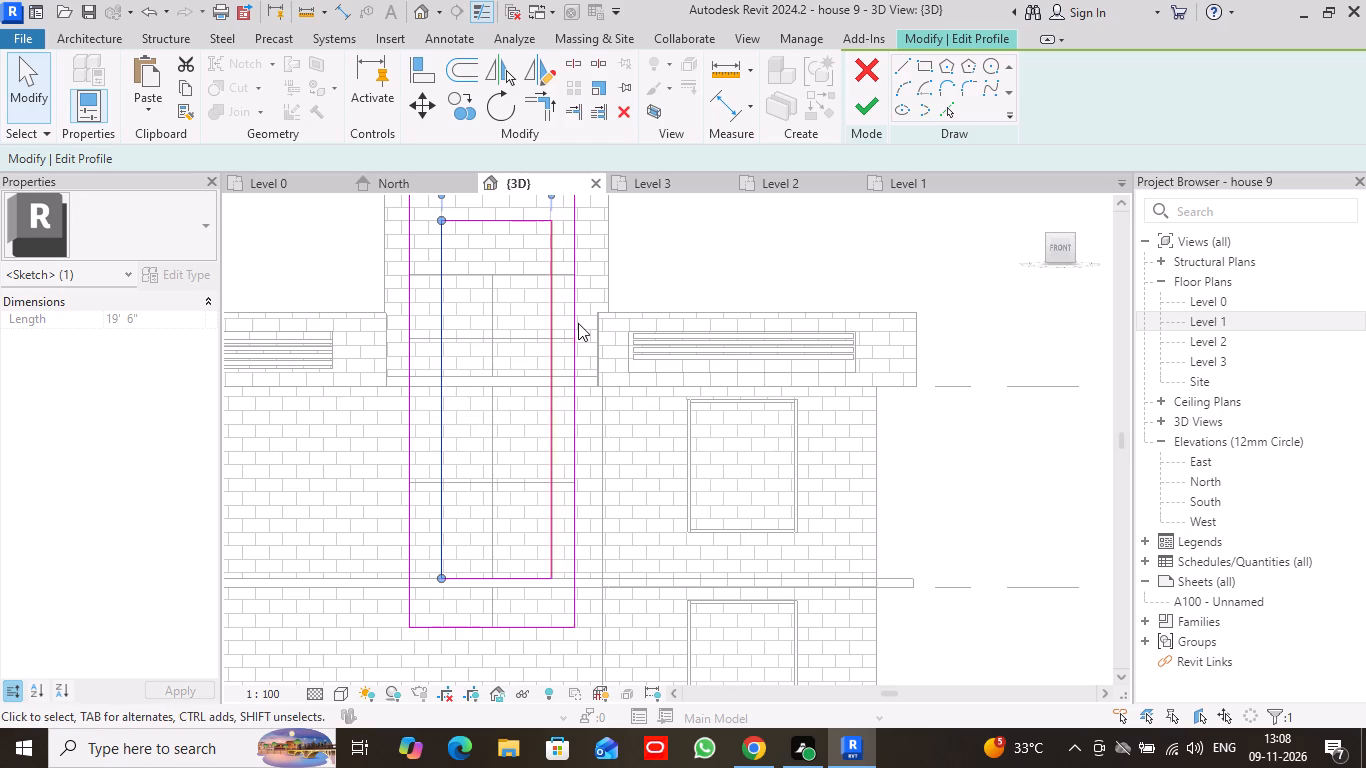
drag(440, 380, 421, 388)
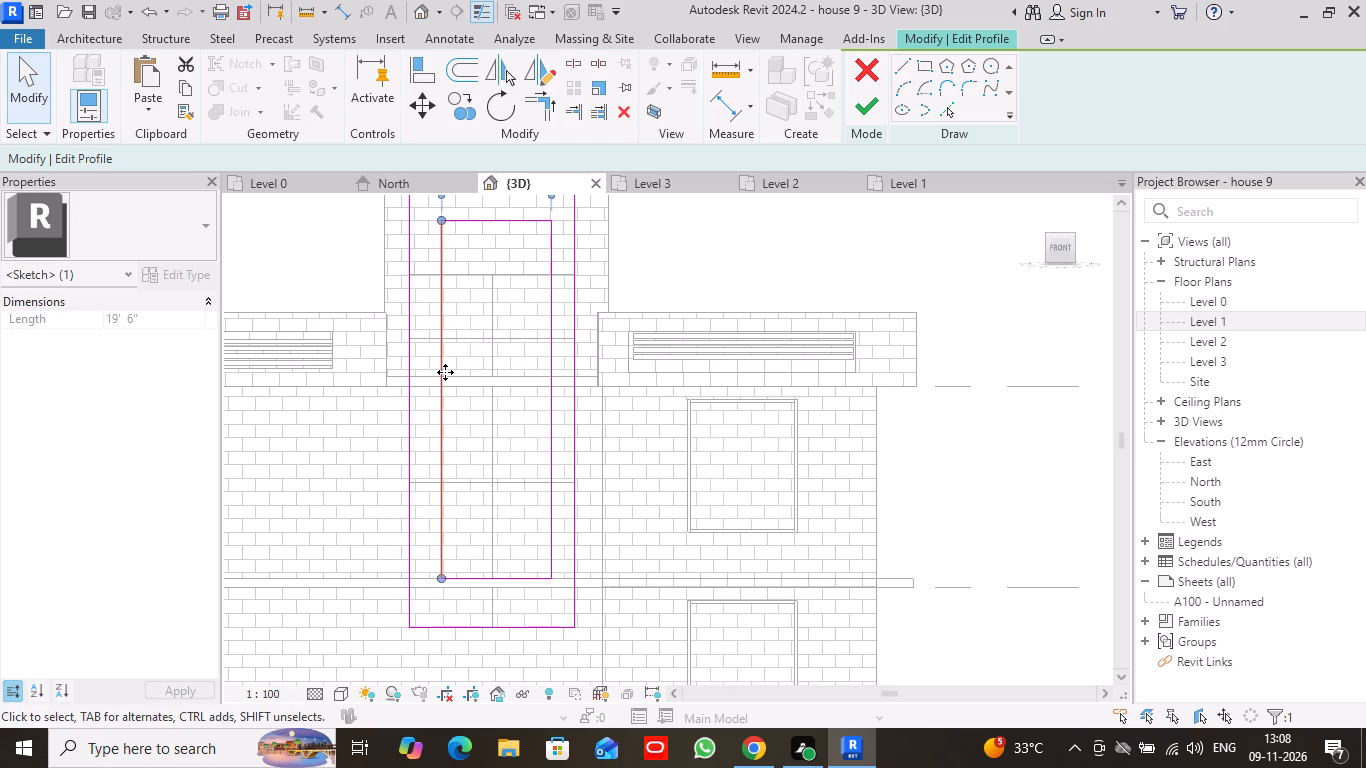
drag(443, 374, 427, 381)
drag(441, 363, 426, 365)
scroll(488, 354, down, 3)
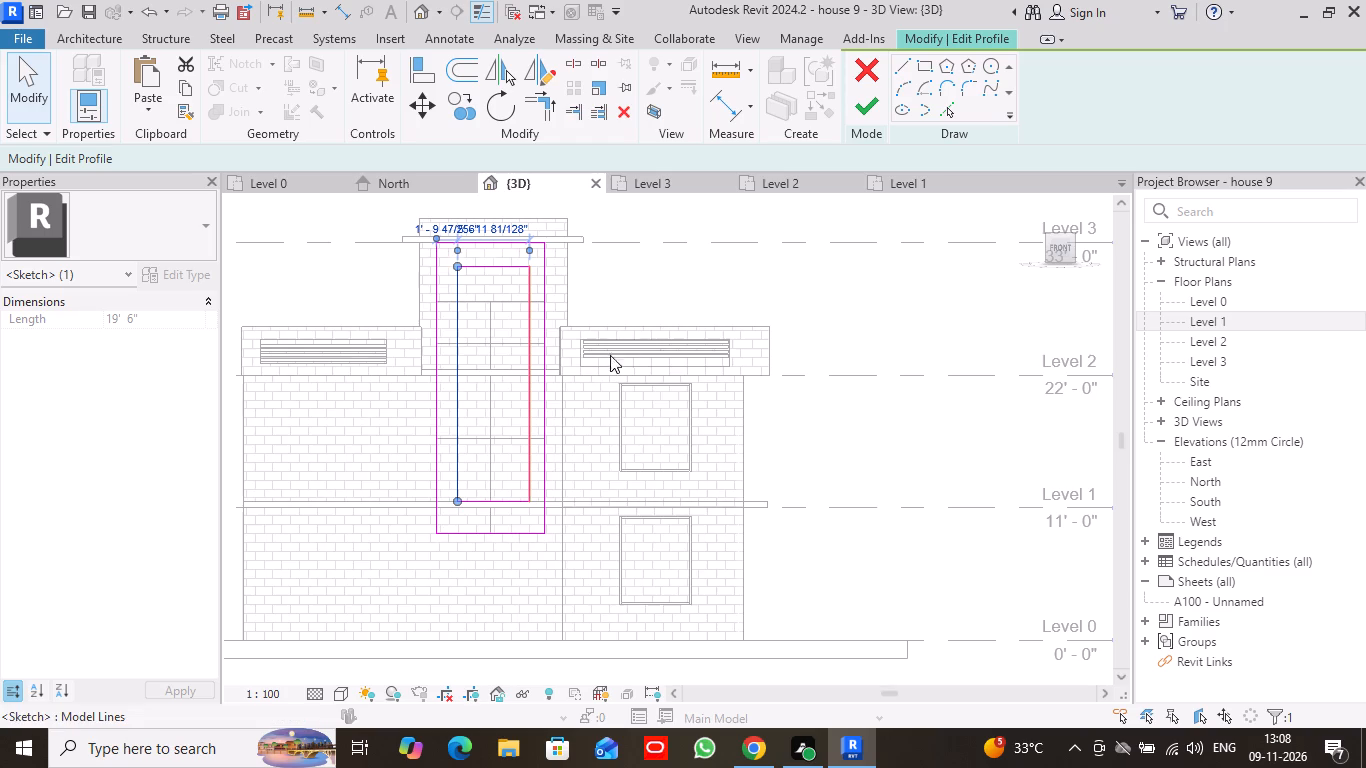
middle_drag(617, 290, 629, 329)
scroll(482, 444, up, 4)
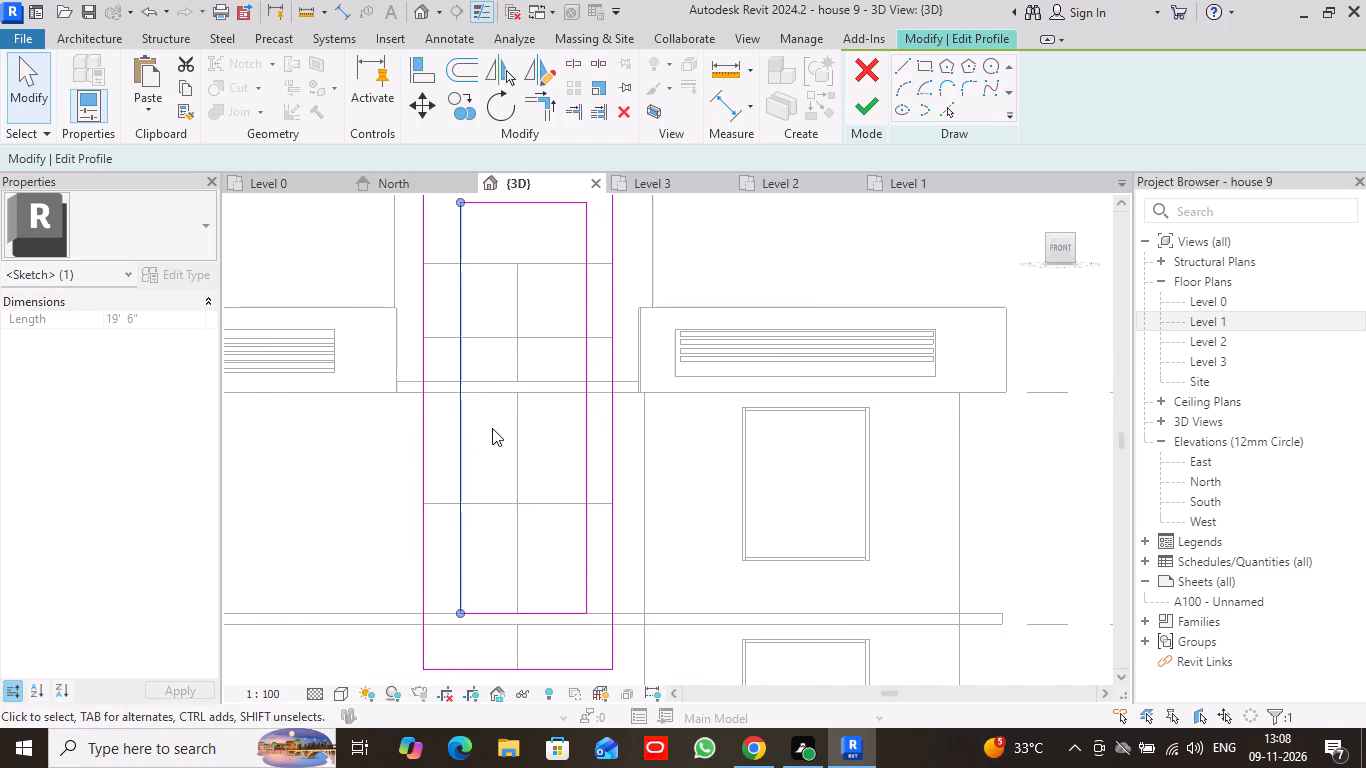
drag(461, 306, 444, 319)
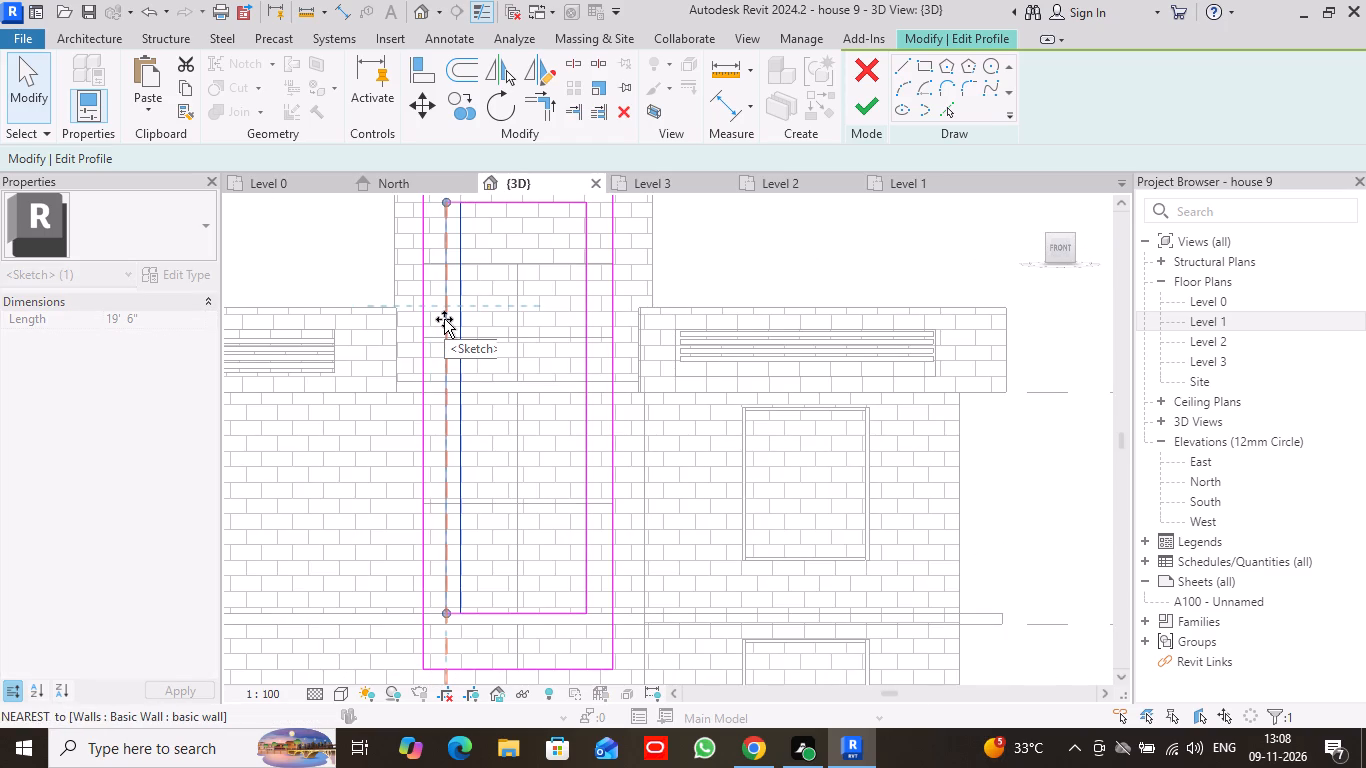
drag(444, 319, 449, 320)
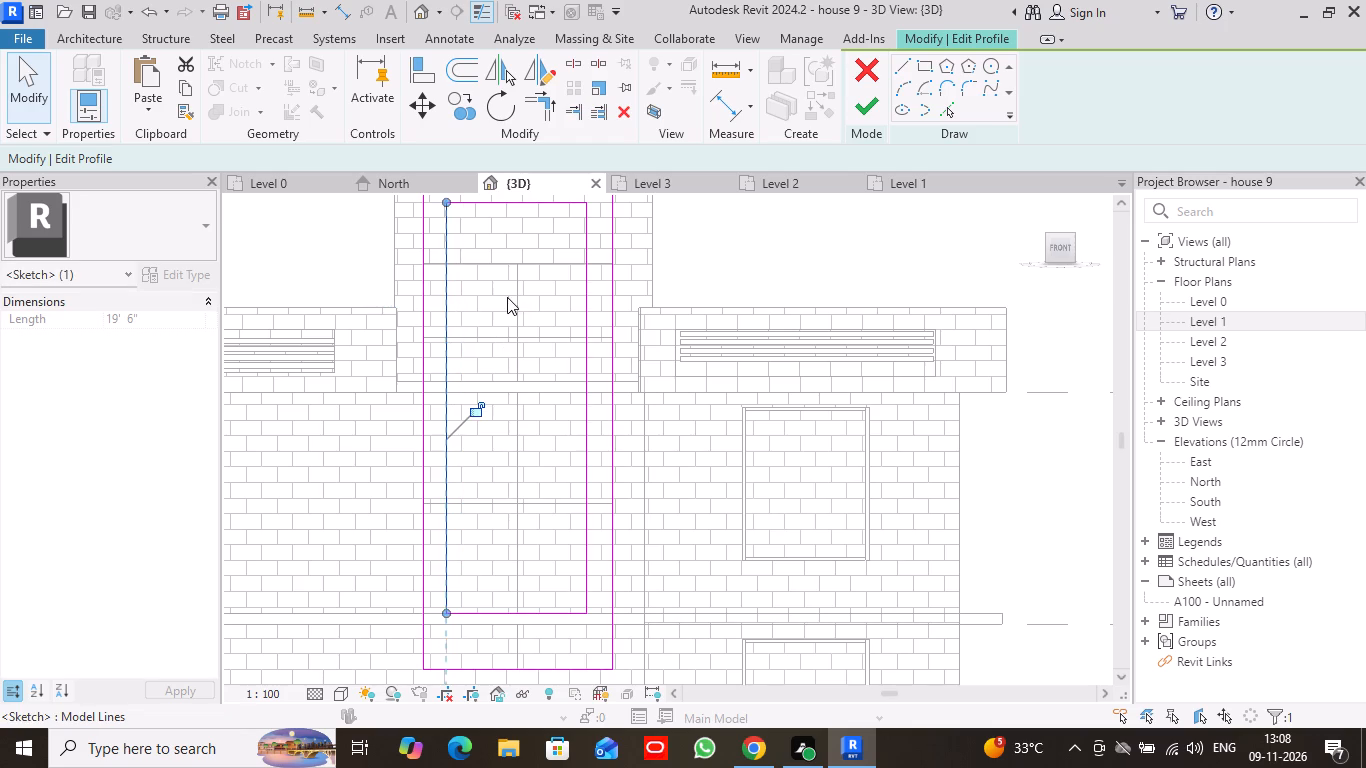
scroll(507, 297, down, 5)
click(709, 268)
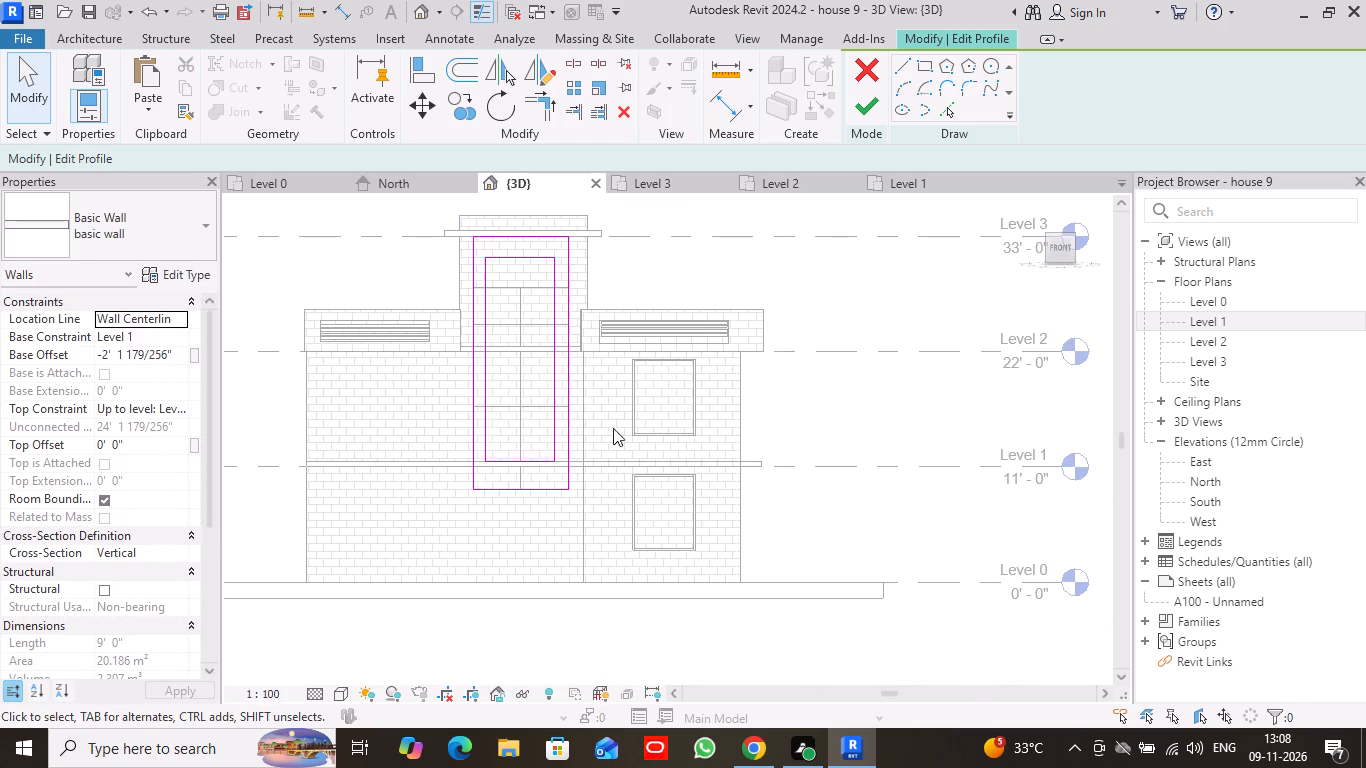
Select the inner rectangle's bottom line.
click(518, 459)
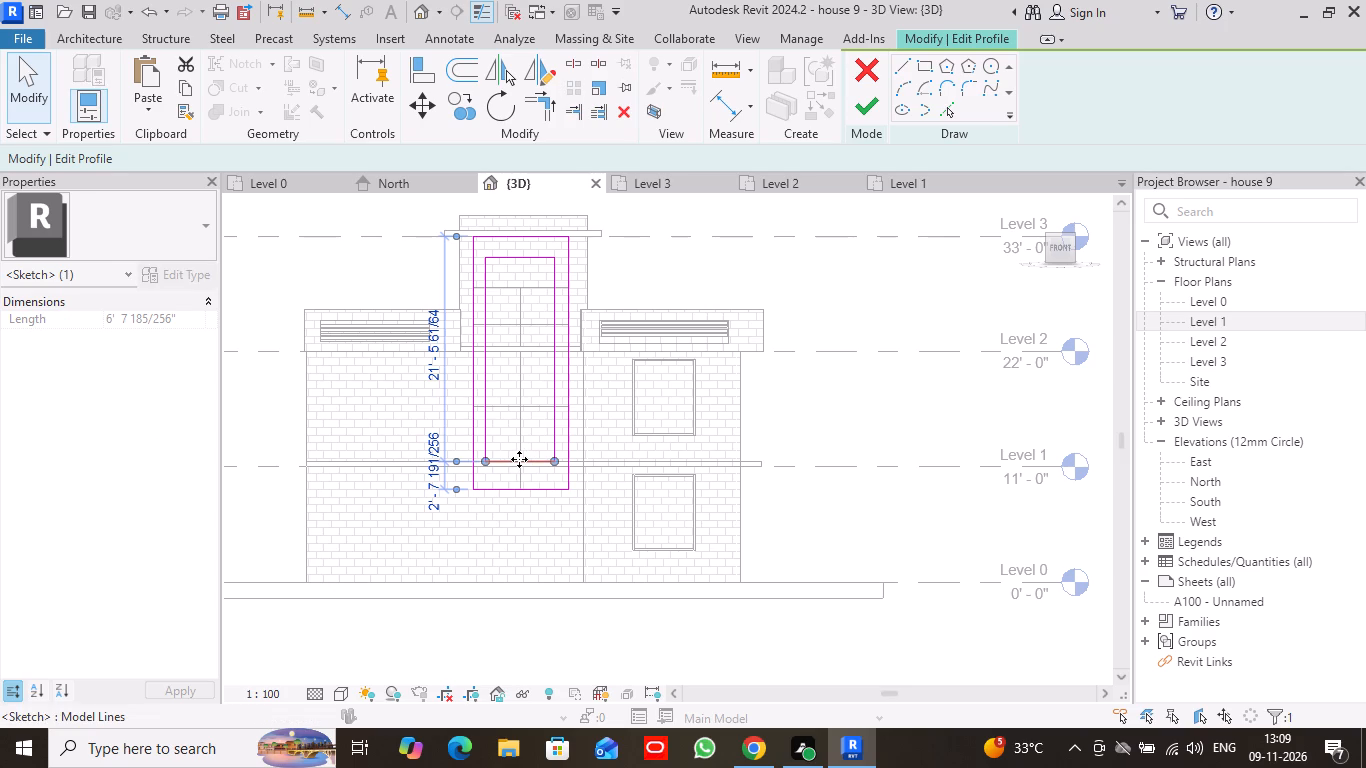
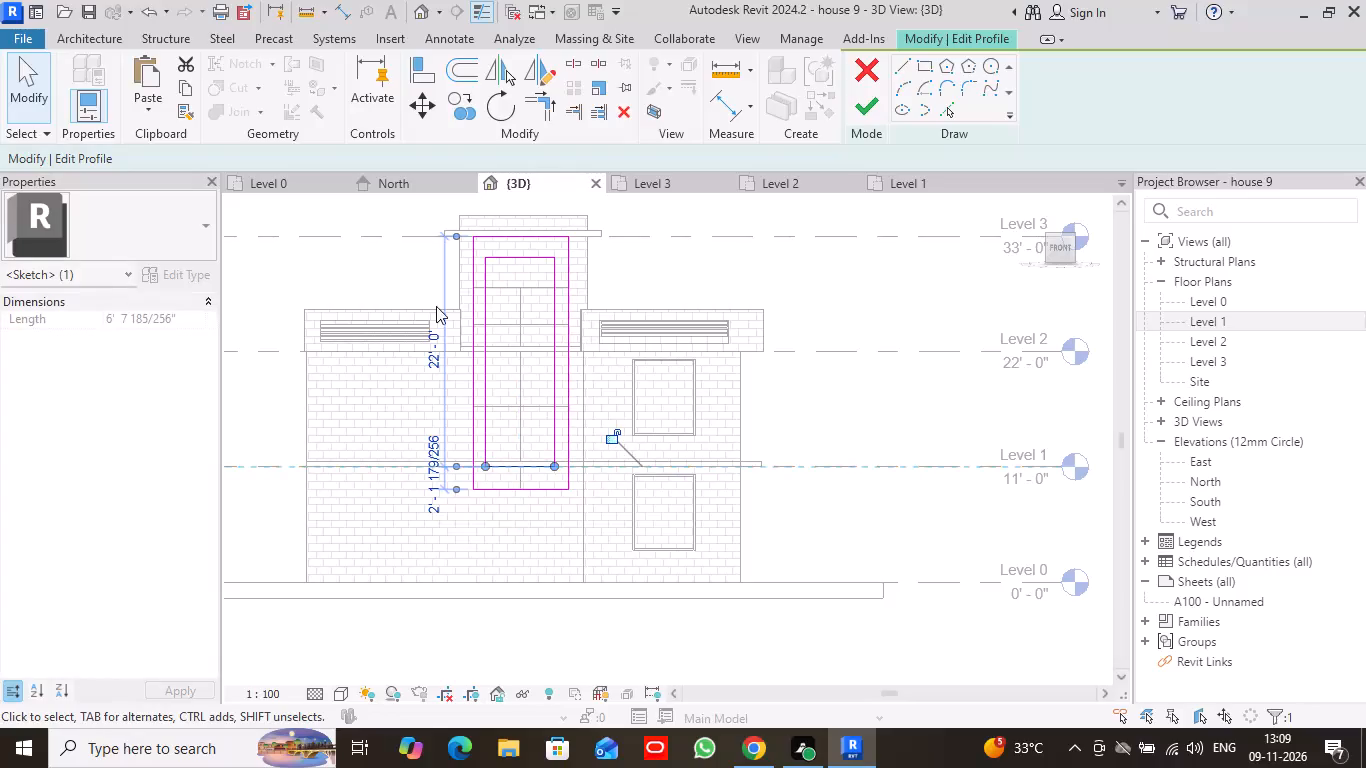
Move the lower end of the inner rectangle's left line inward along the bottom line to about 2'-10" from the profile's left edge.
click(290, 277)
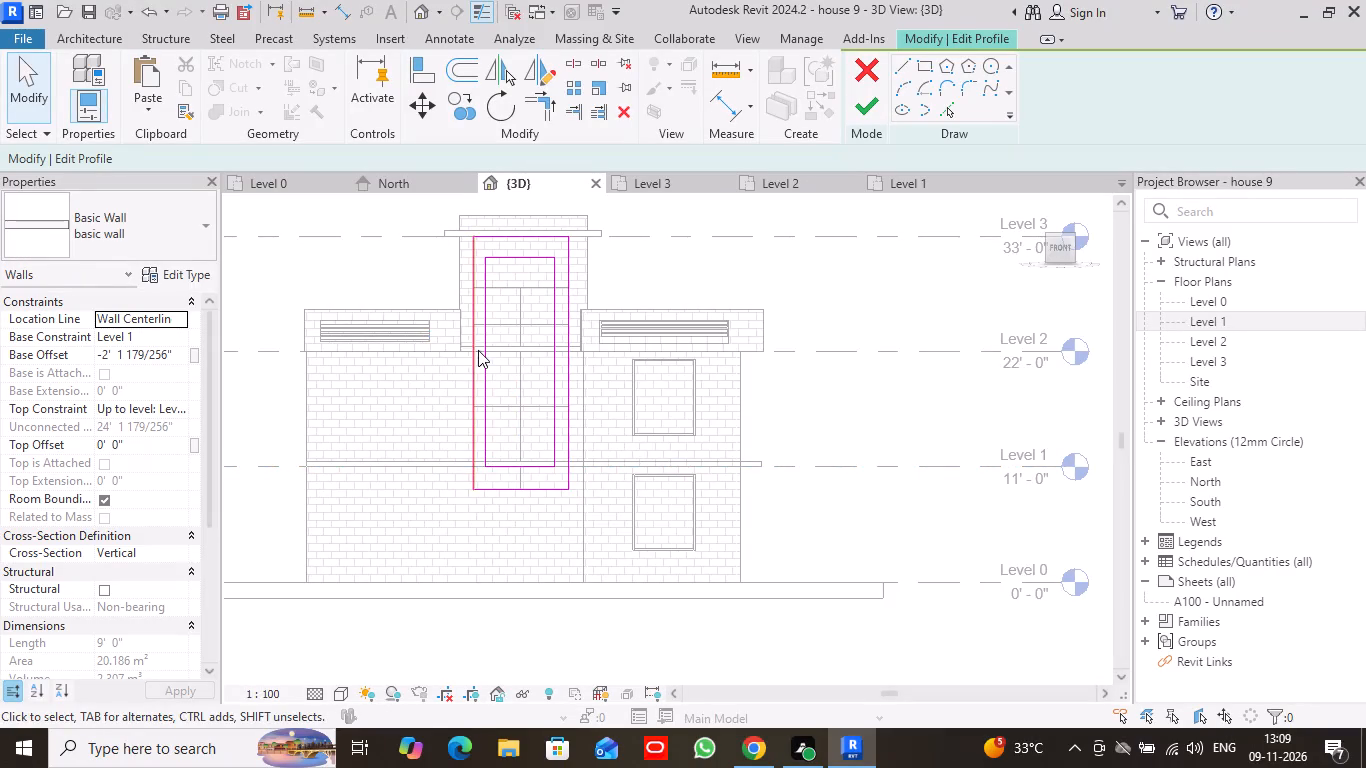
scroll(483, 348, up, 3)
scroll(561, 414, down, 1)
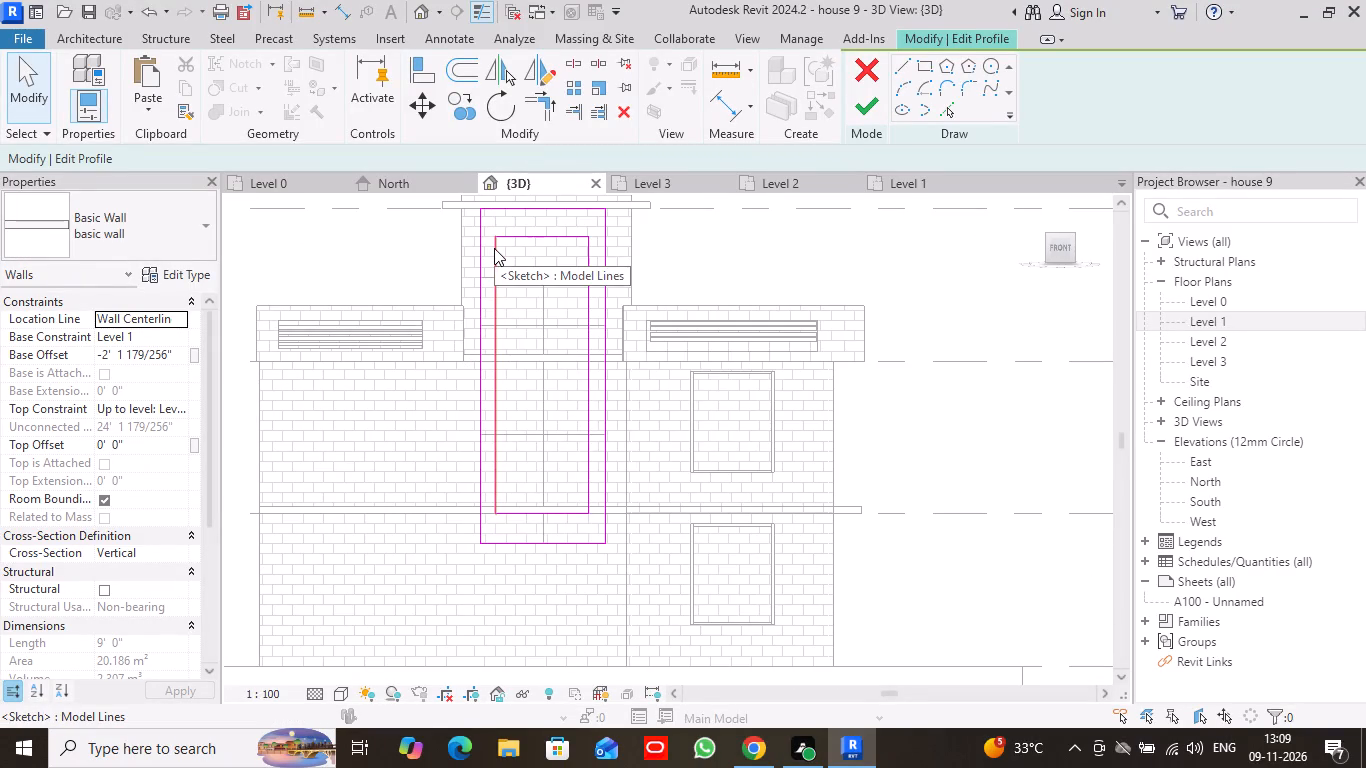
click(494, 462)
drag(494, 511, 504, 510)
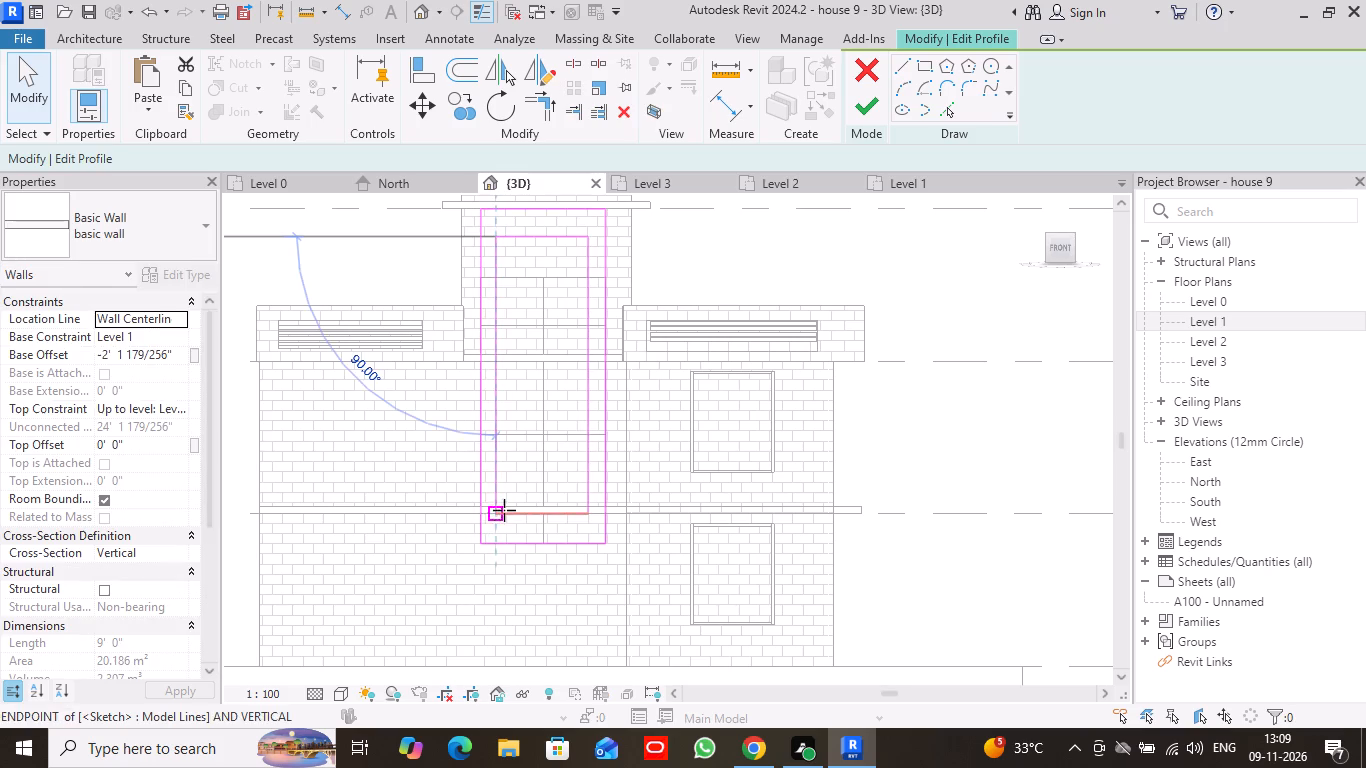
drag(504, 510, 519, 509)
click(341, 232)
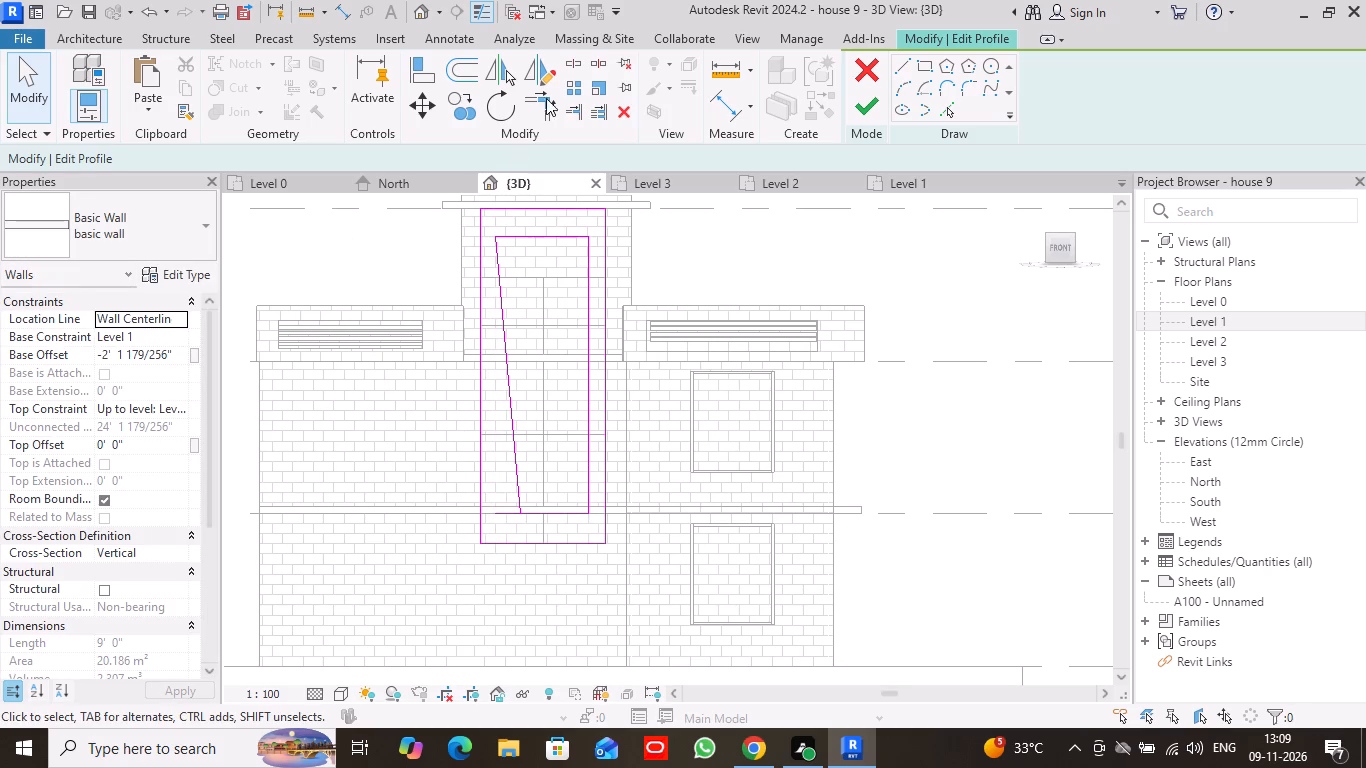
Split the inner rectangle's bottom line where the slanted left line meets it.
click(572, 65)
scroll(504, 521, up, 4)
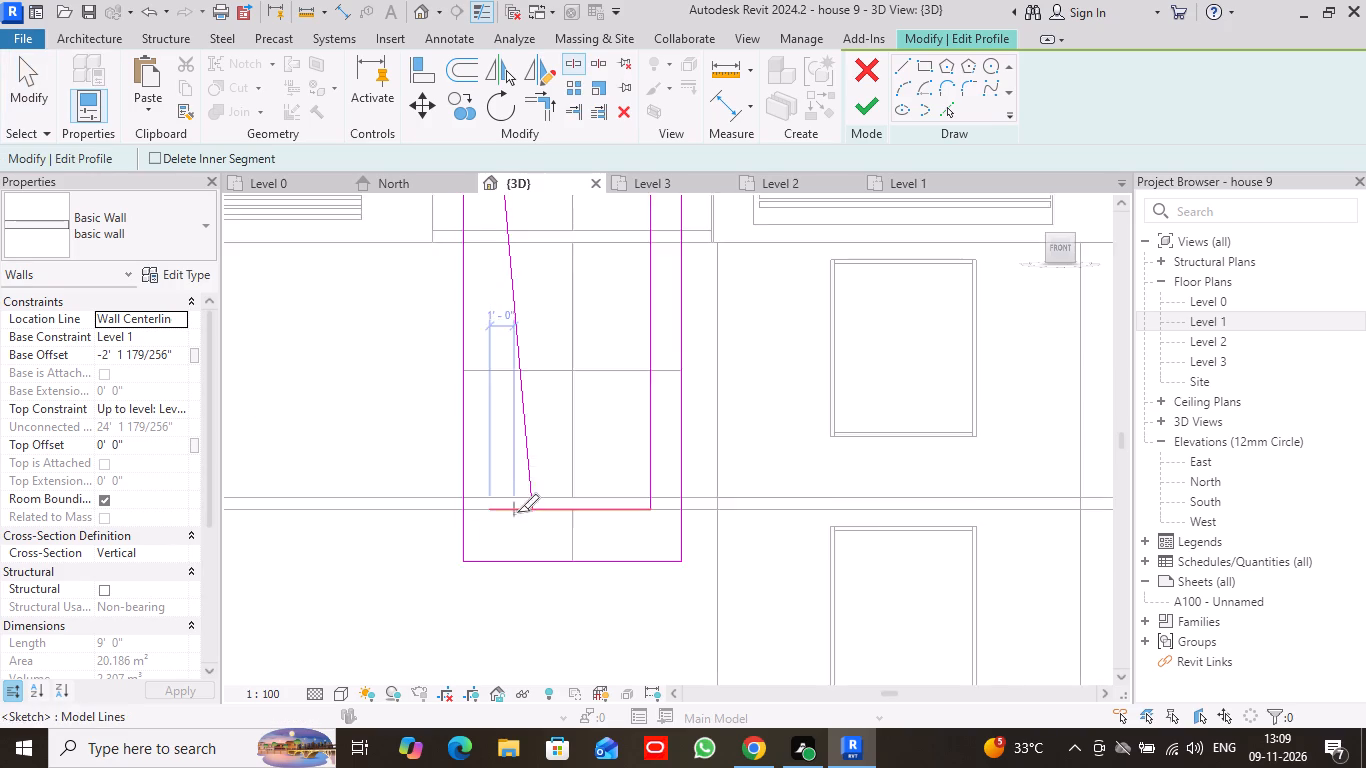
scroll(519, 512, up, 12)
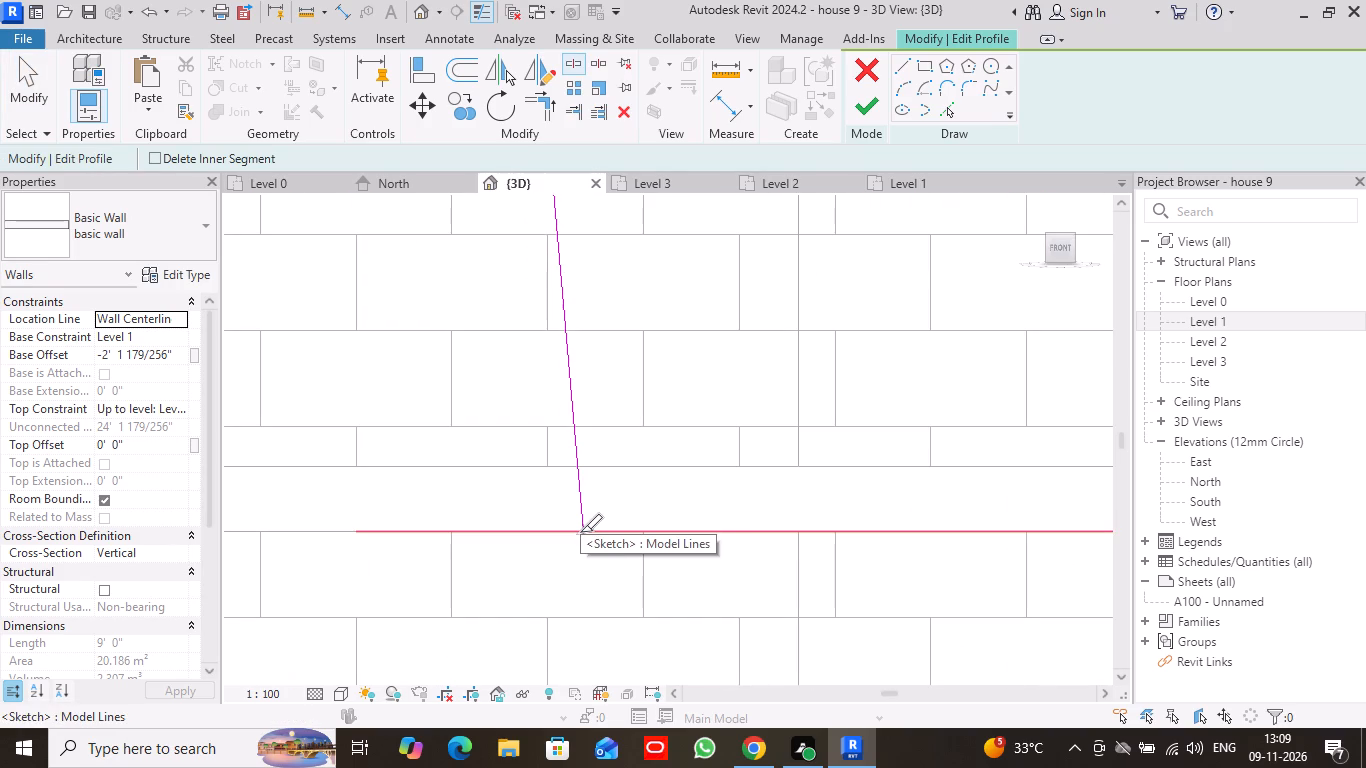
scroll(580, 532, up, 10)
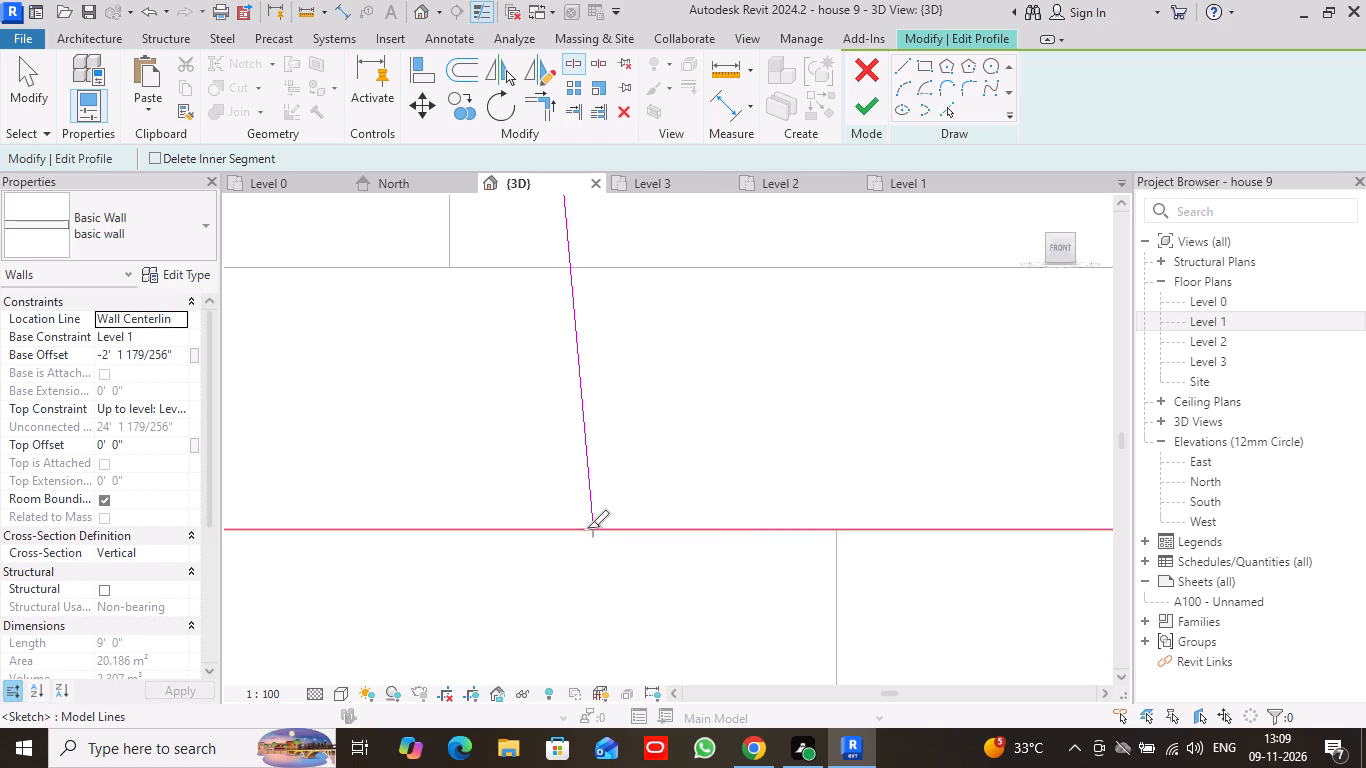
scroll(587, 528, up, 10)
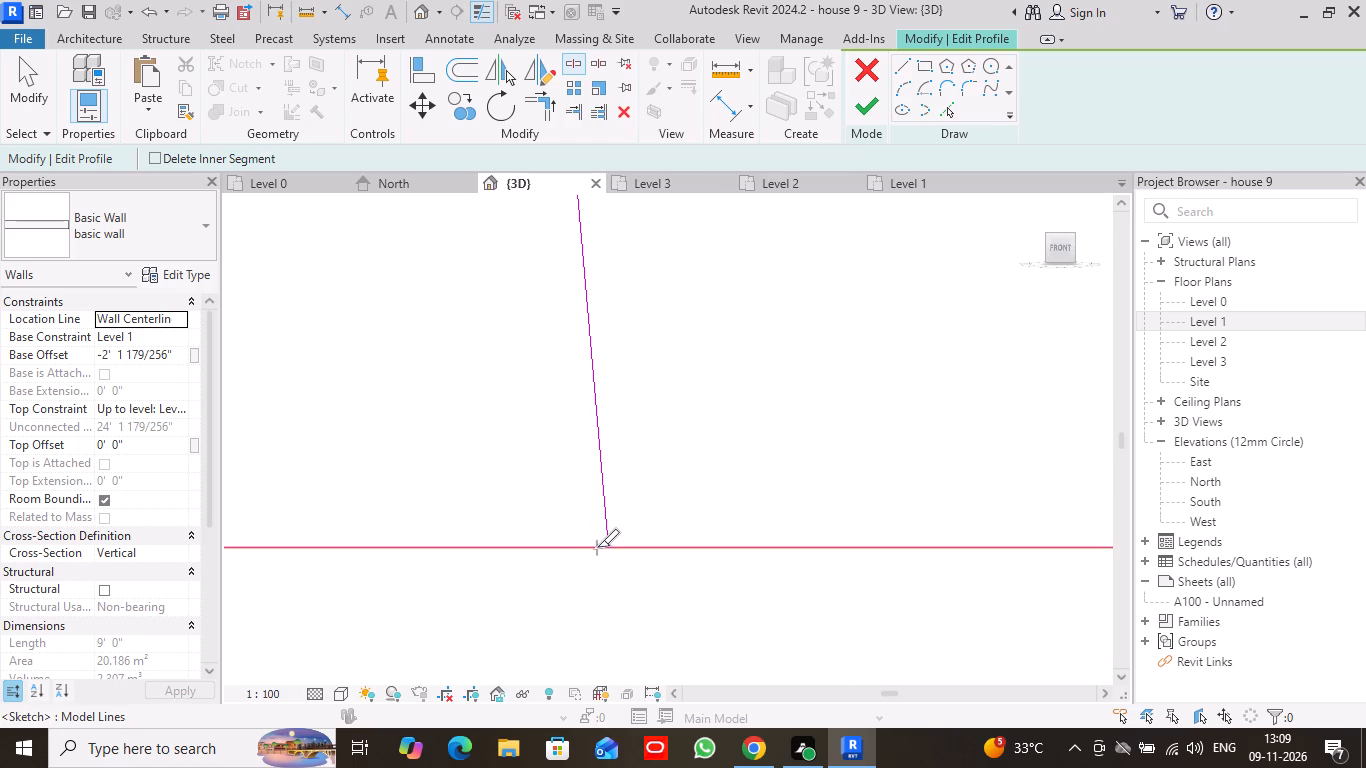
click(600, 547)
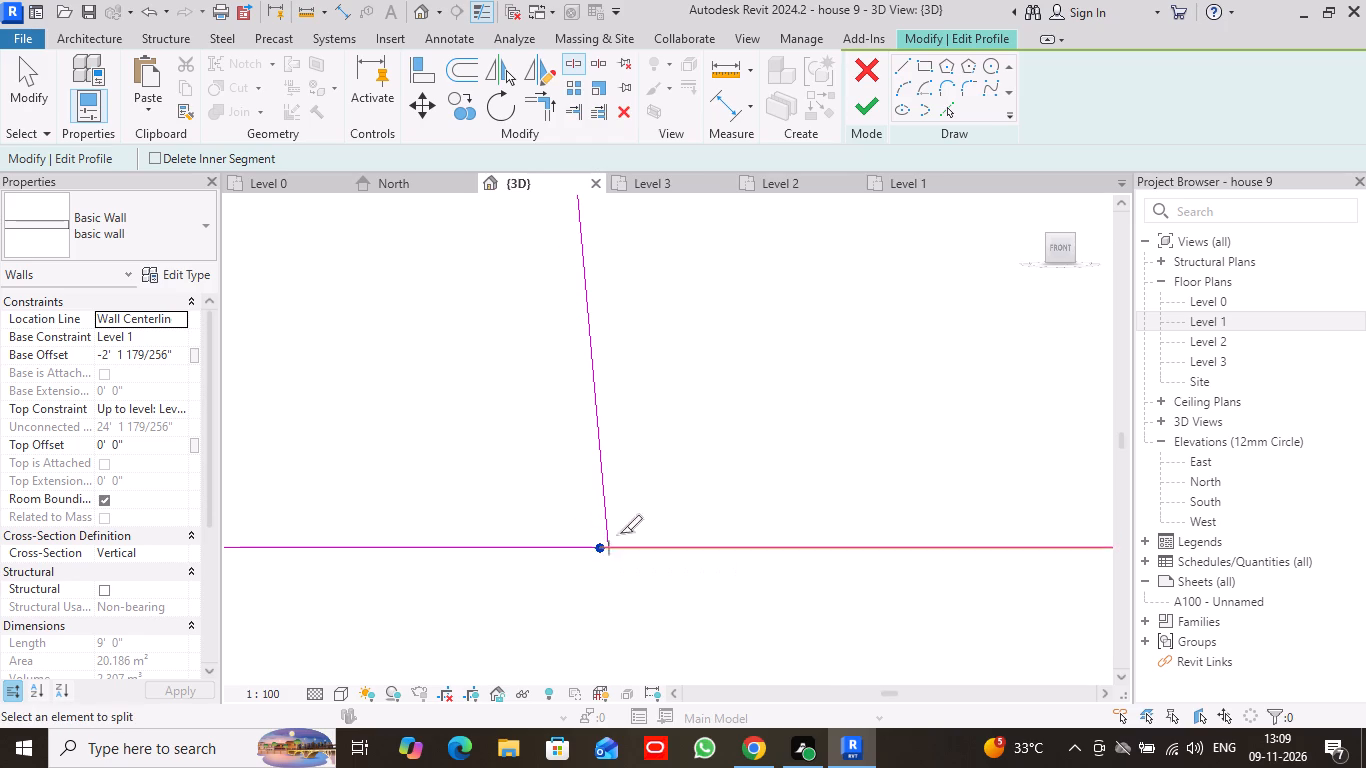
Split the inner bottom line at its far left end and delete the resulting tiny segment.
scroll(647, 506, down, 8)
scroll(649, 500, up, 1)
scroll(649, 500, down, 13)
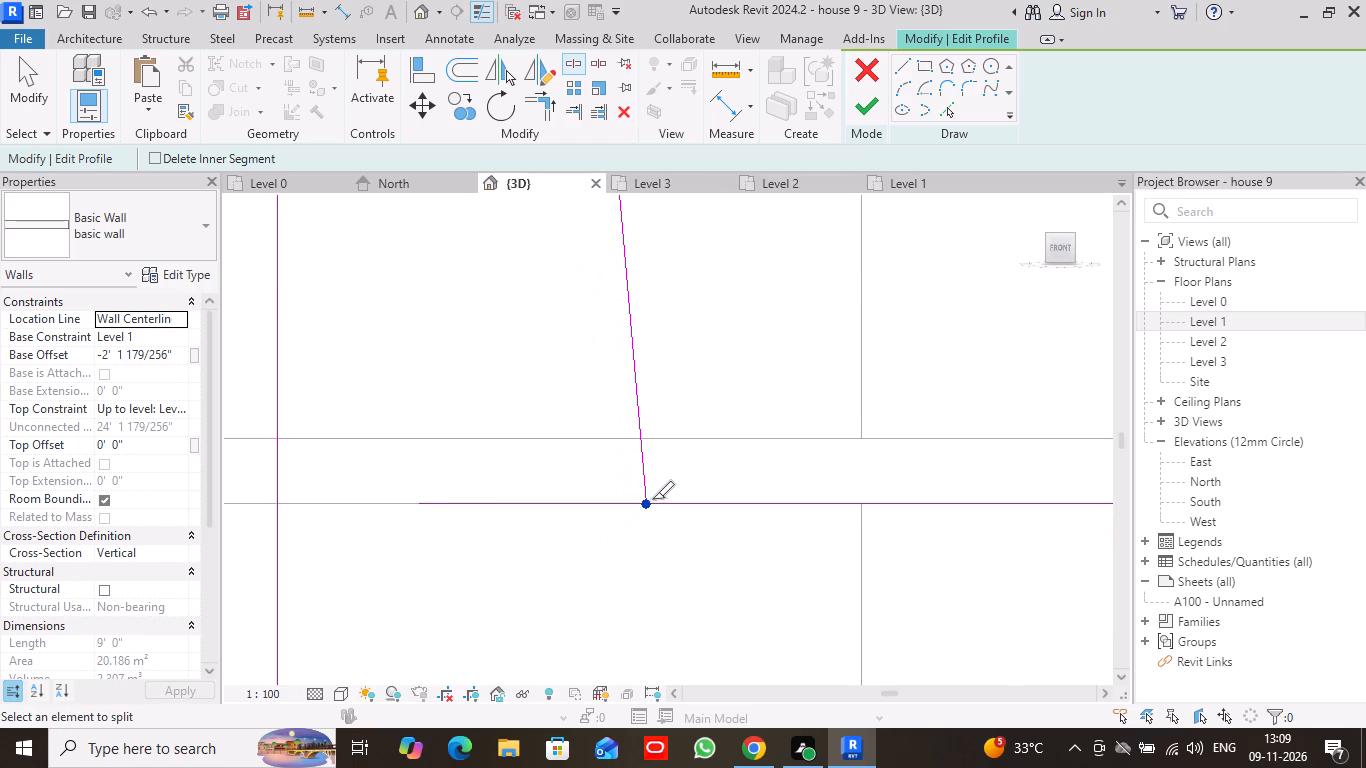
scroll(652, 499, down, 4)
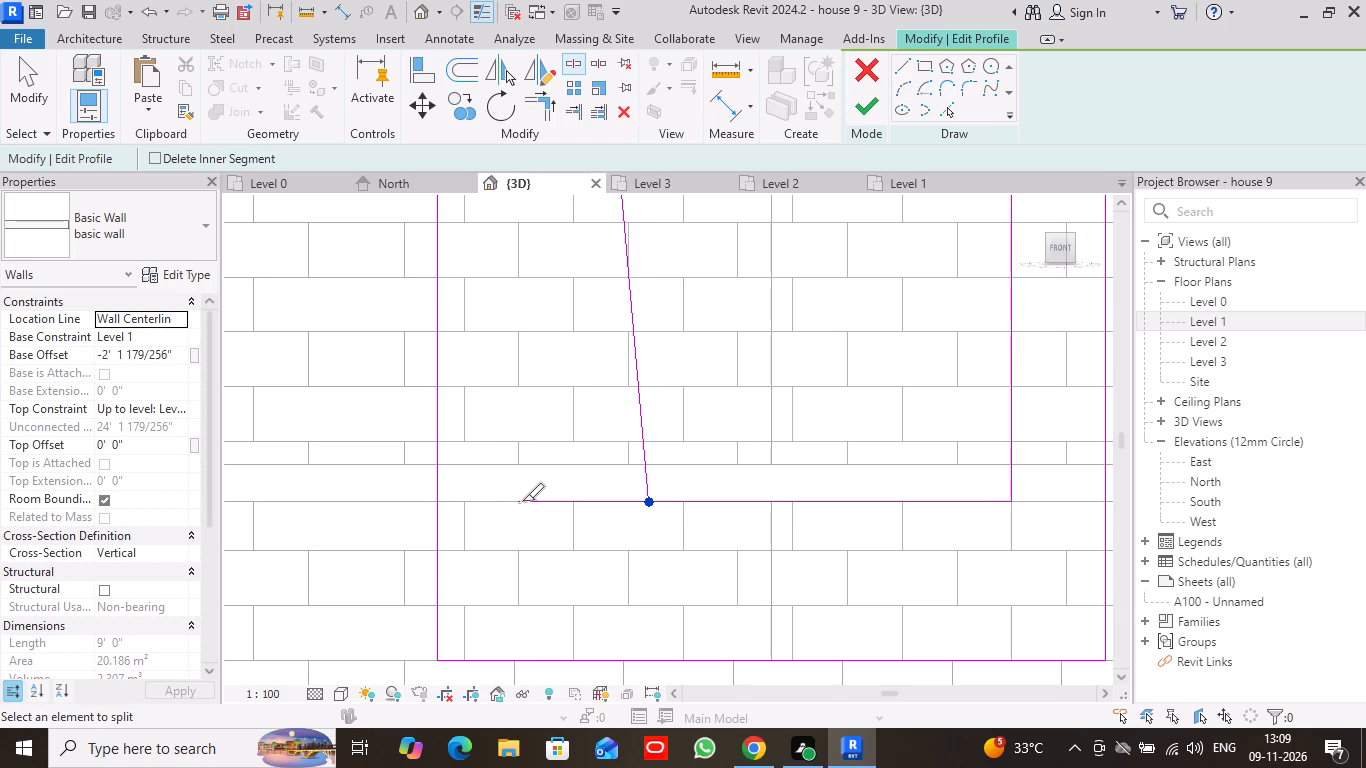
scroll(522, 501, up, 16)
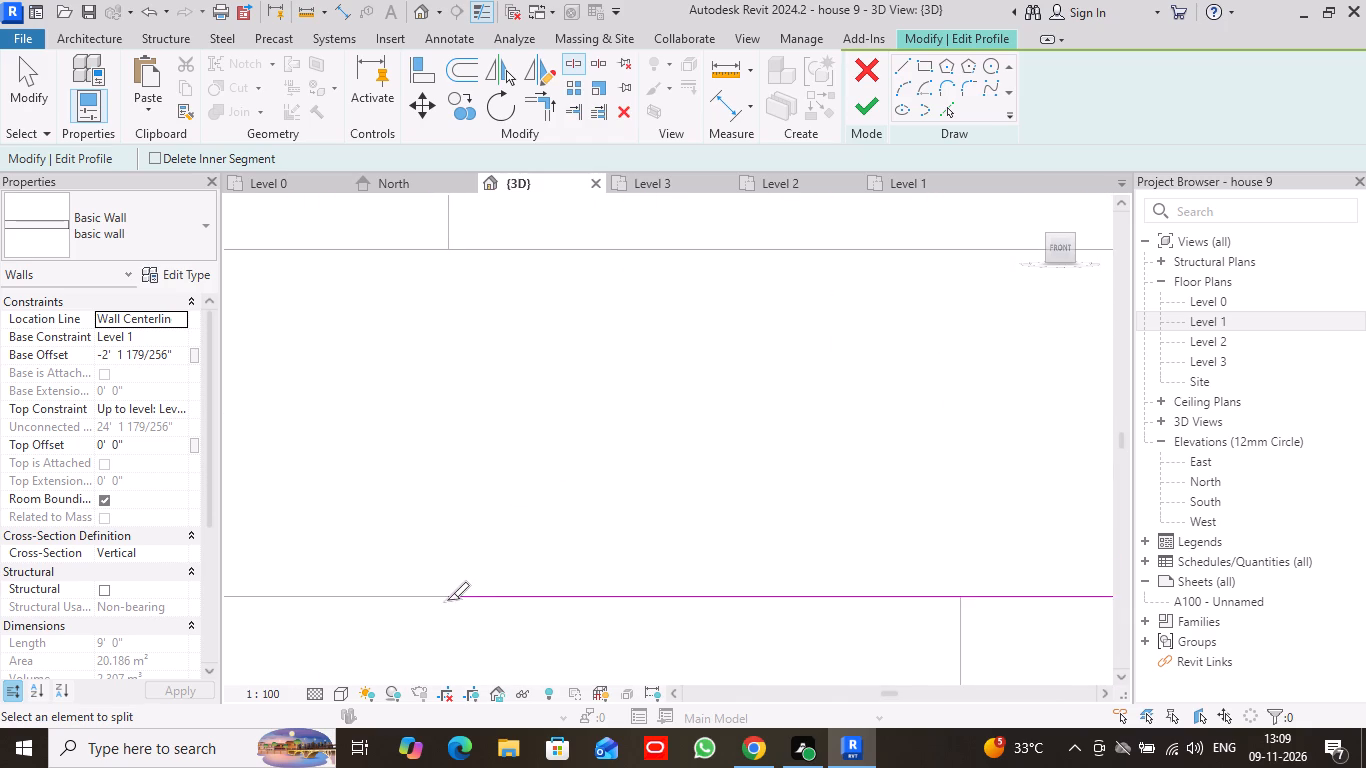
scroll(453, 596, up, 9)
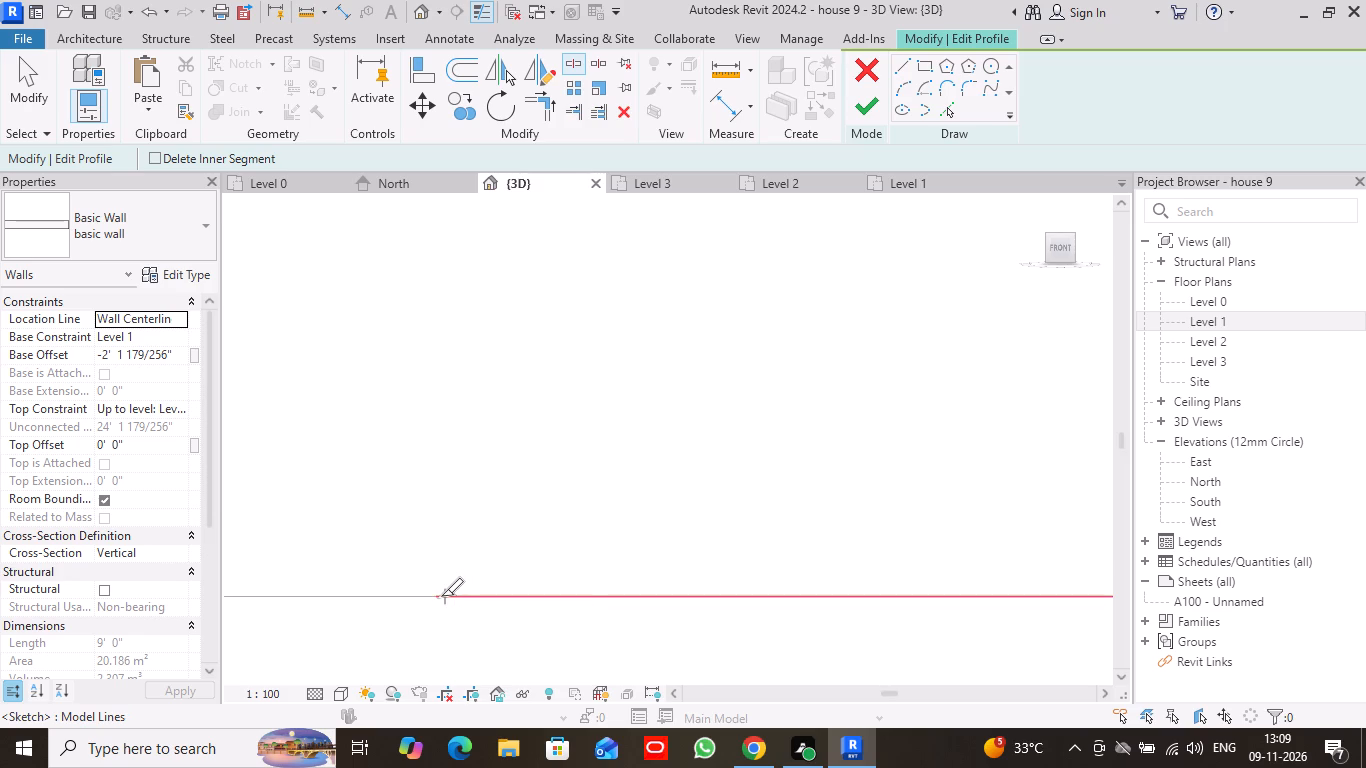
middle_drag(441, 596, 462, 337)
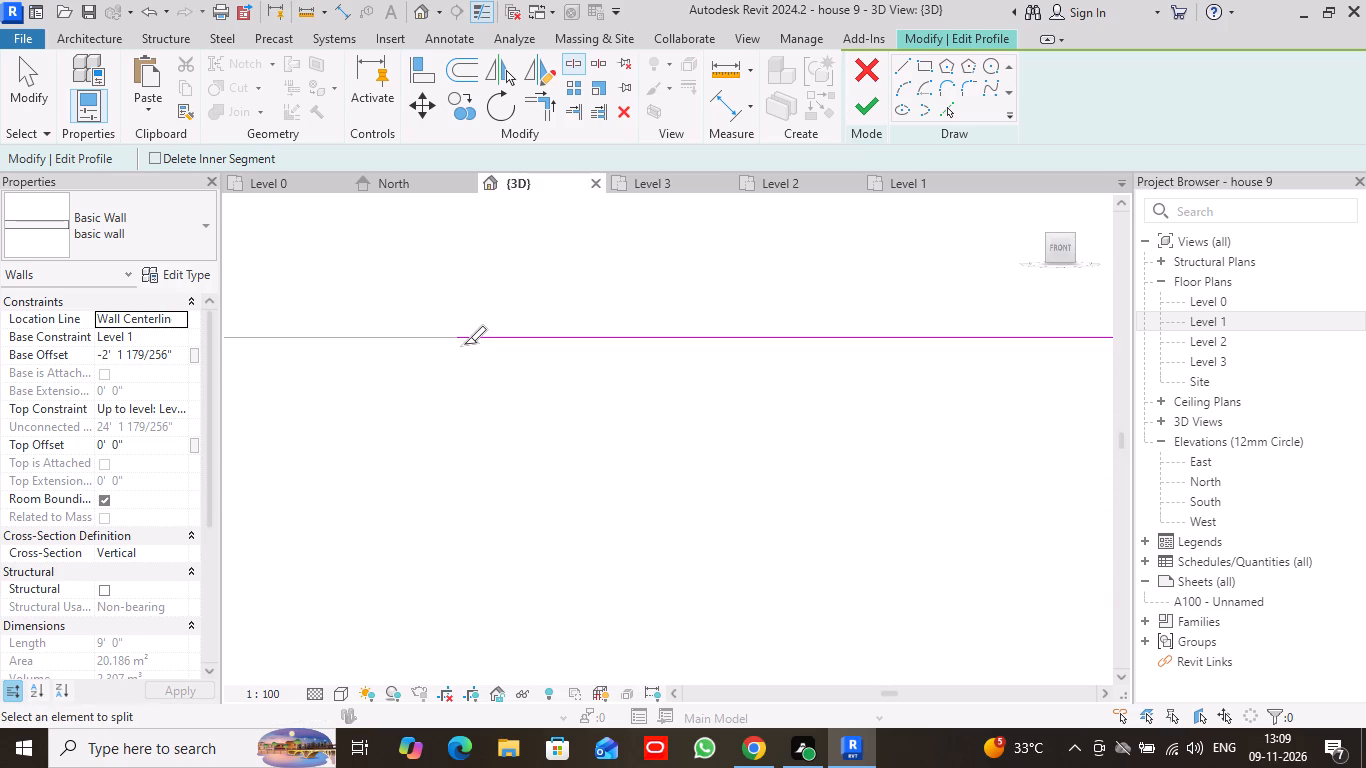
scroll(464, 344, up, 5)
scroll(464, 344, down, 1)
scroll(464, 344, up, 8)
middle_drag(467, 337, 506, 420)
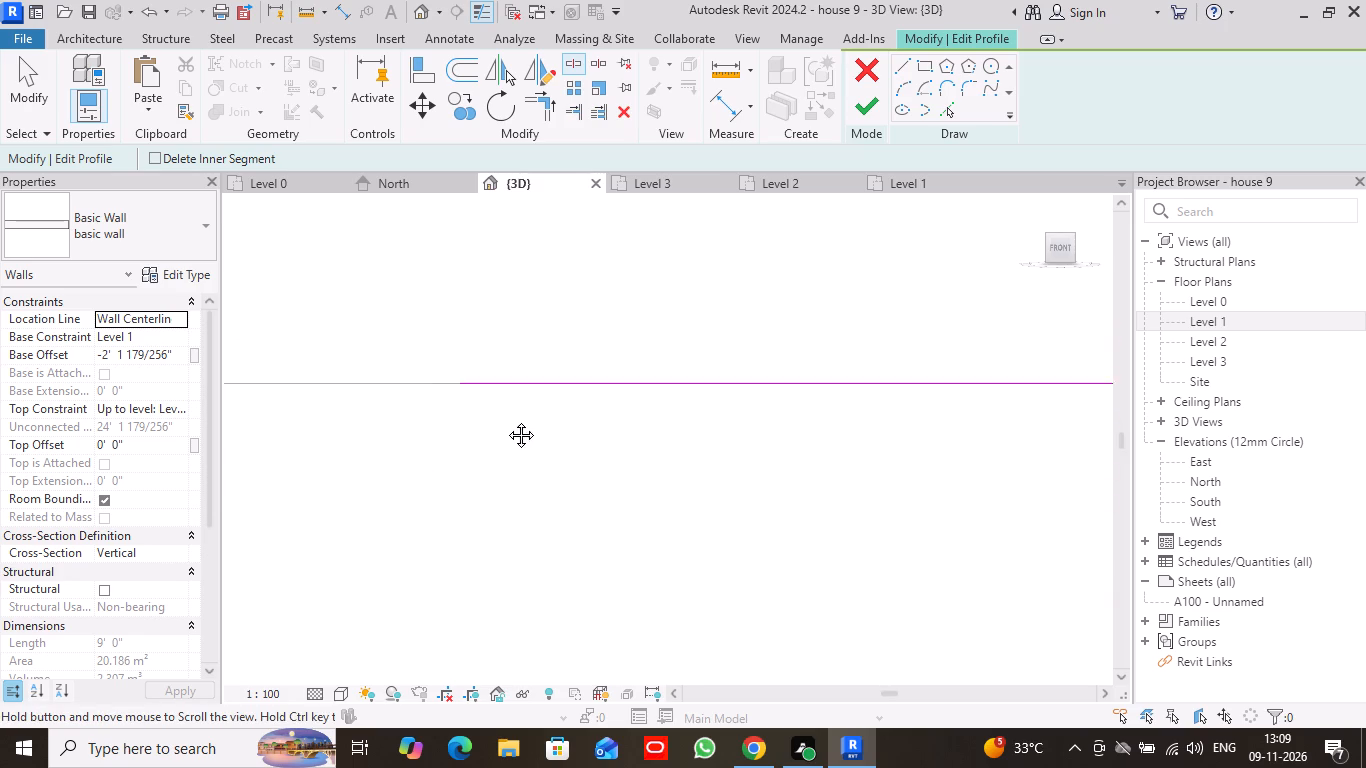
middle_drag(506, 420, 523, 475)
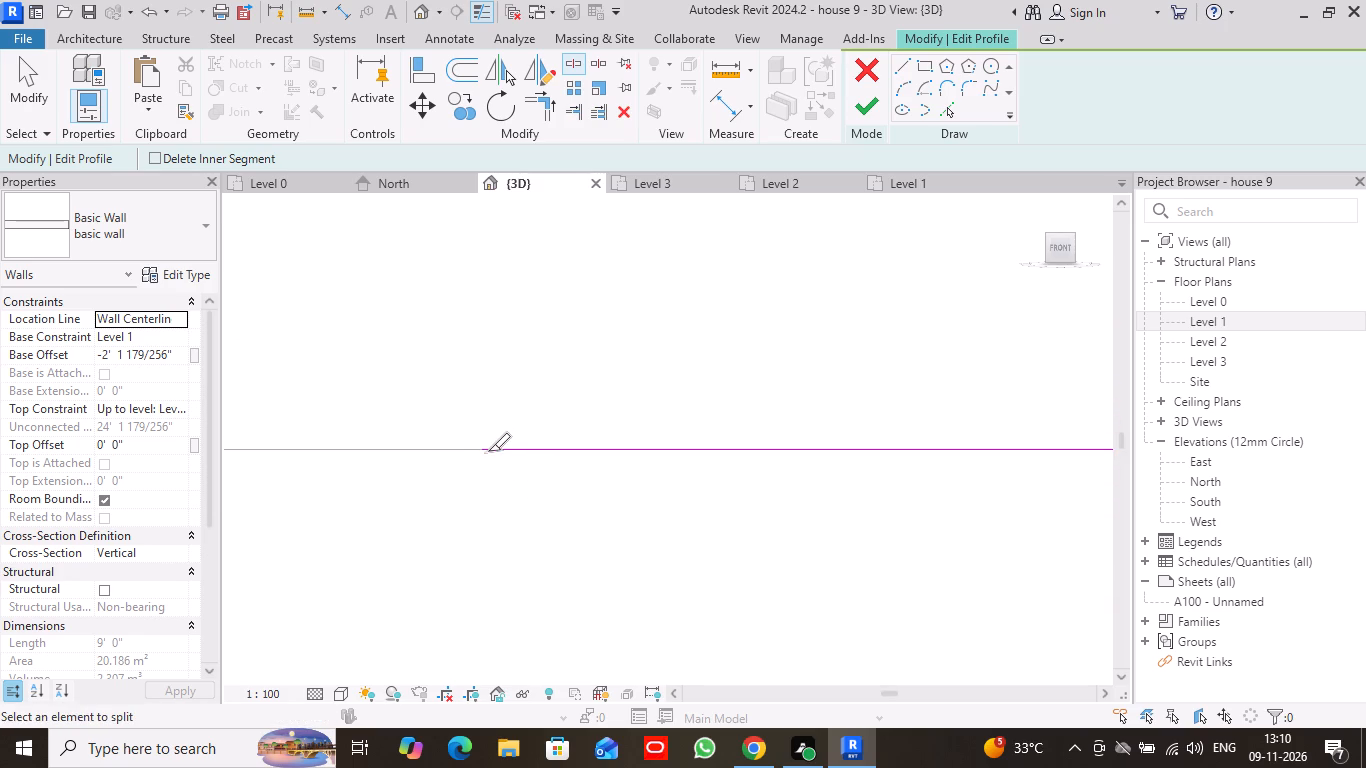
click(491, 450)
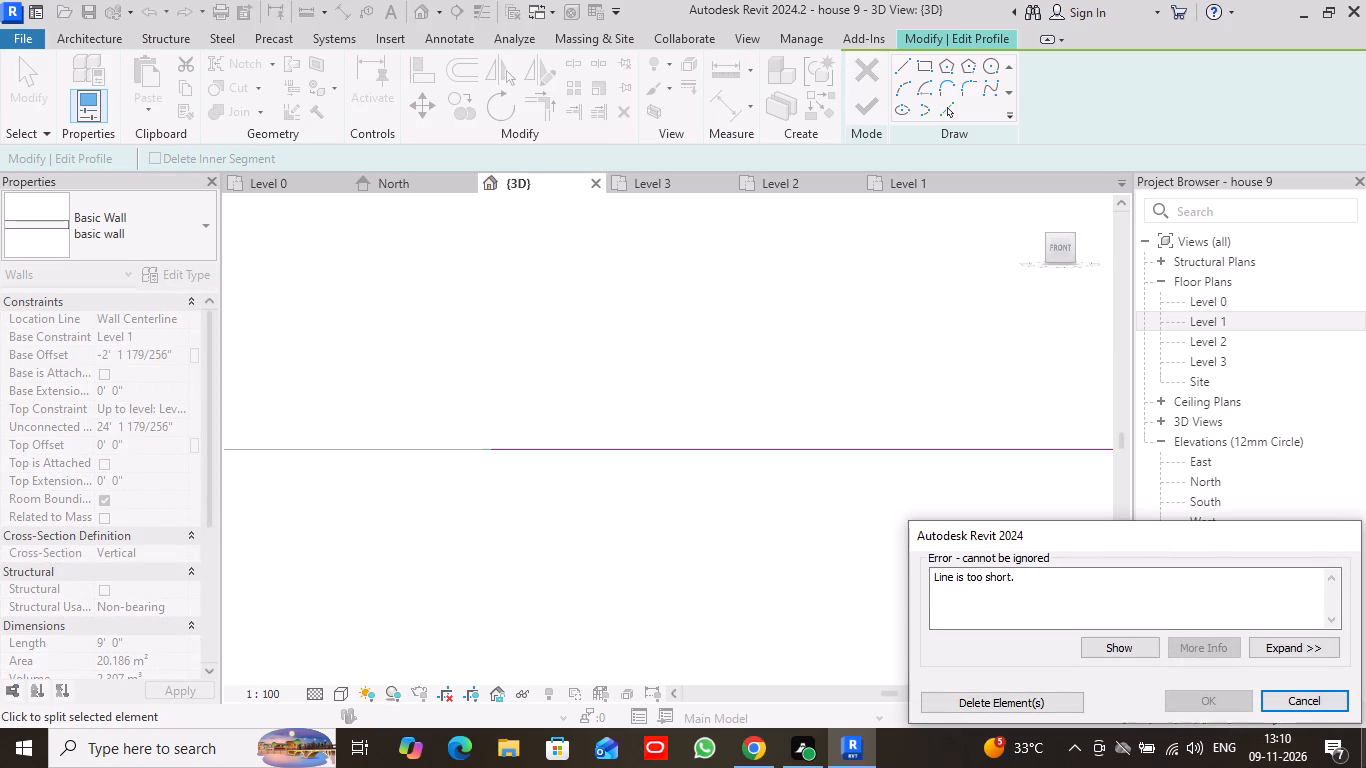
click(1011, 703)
Delete the leftover piece of the inner bottom line that extends left beyond the slanted line.
scroll(708, 553, down, 7)
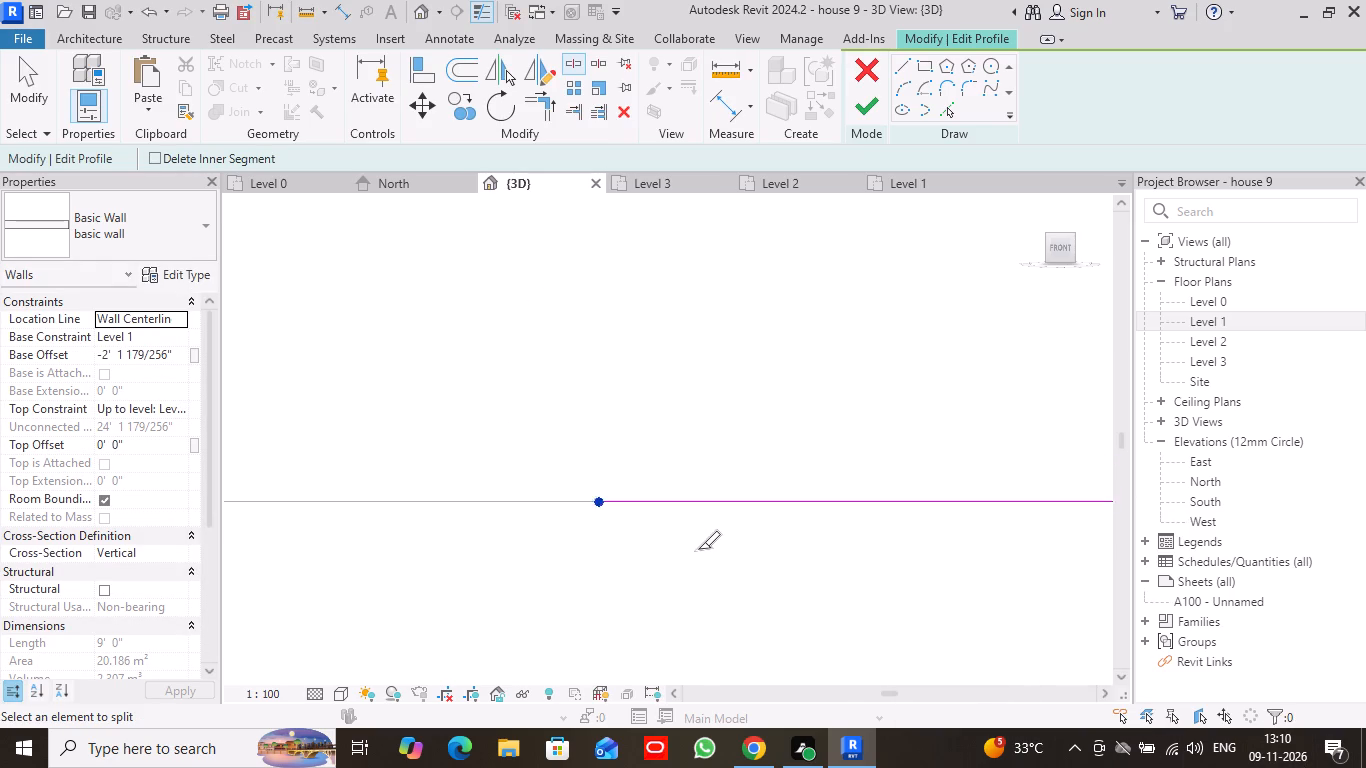
scroll(698, 549, down, 20)
scroll(698, 549, down, 9)
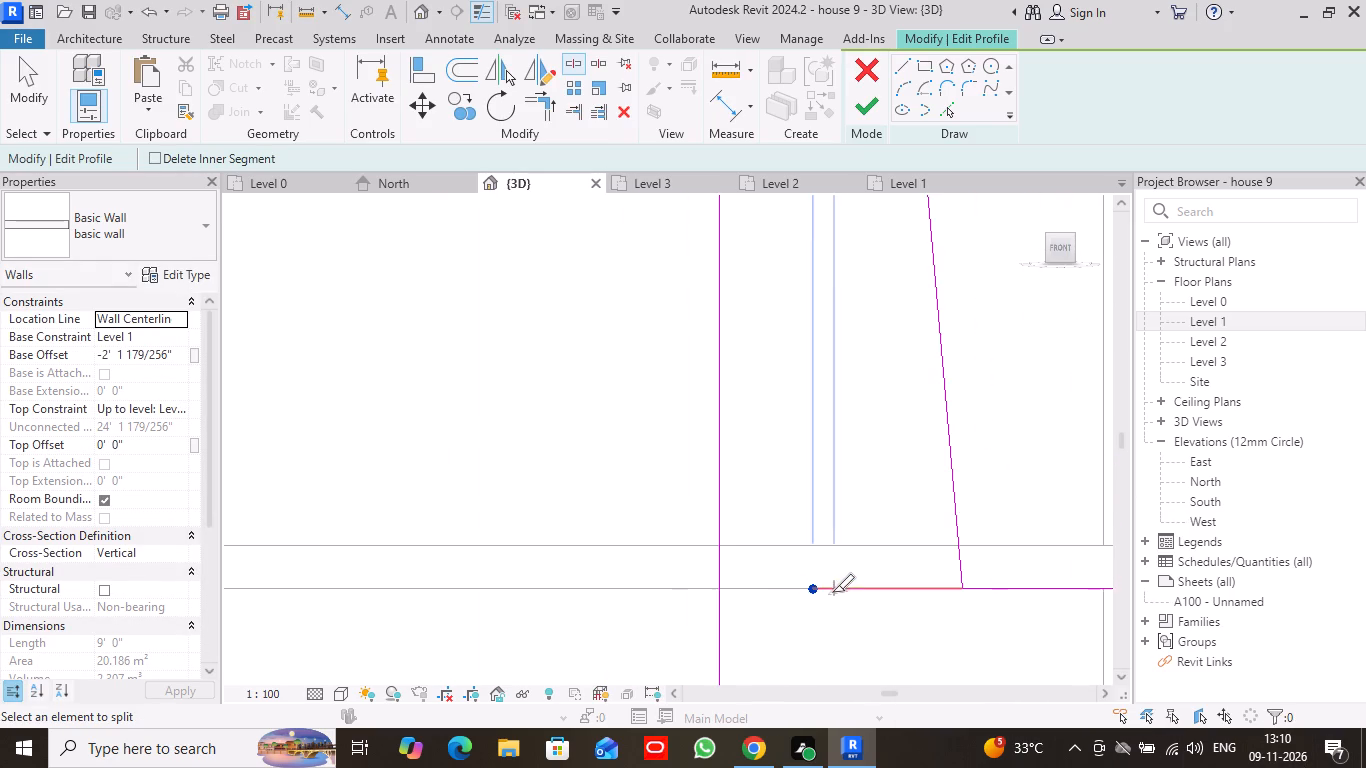
click(34, 81)
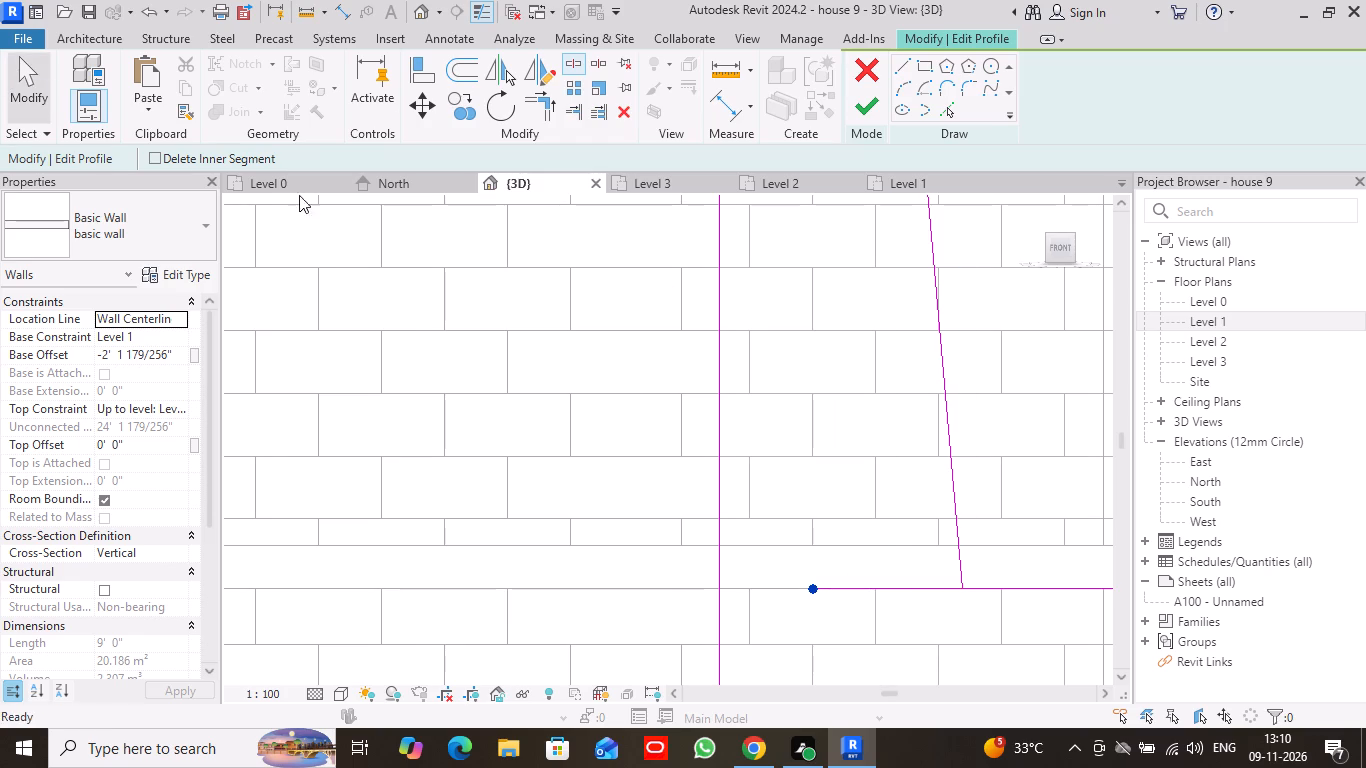
click(898, 589)
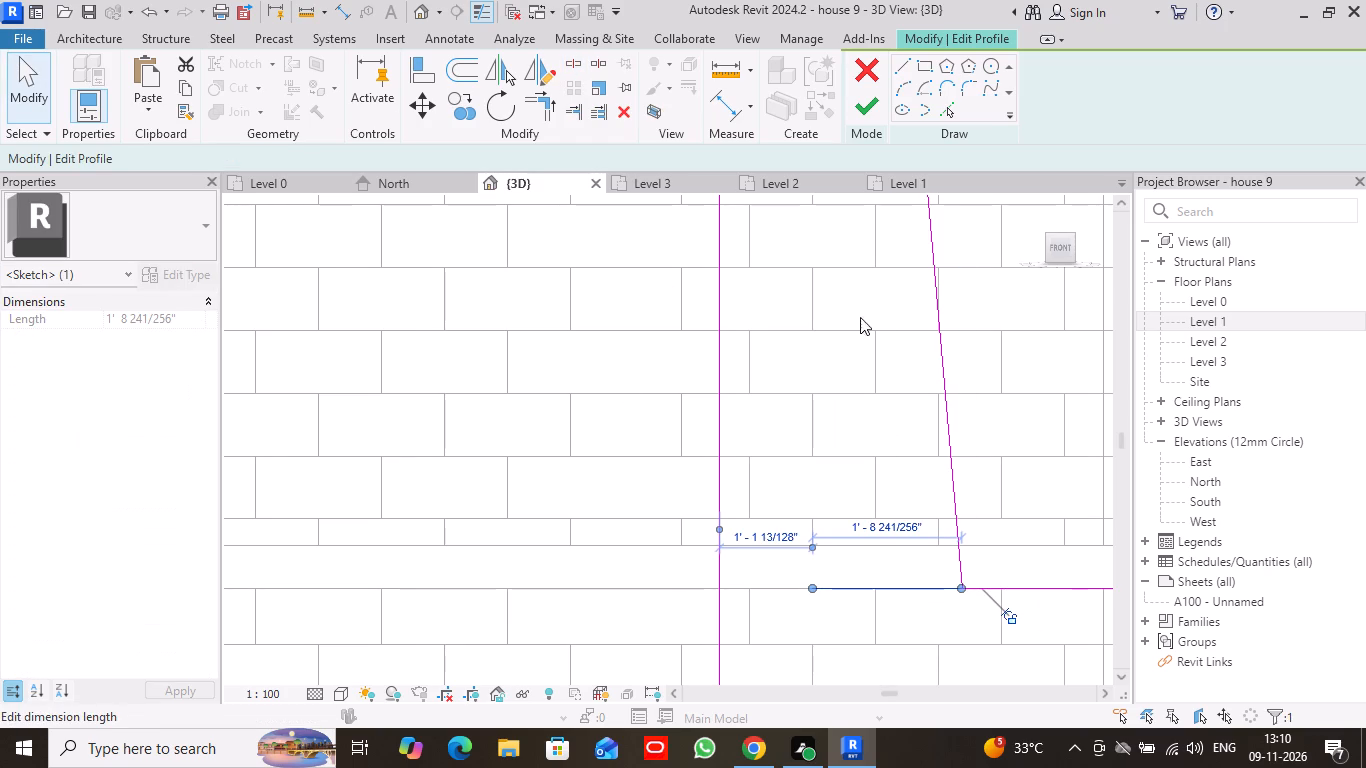
right_click(854, 352)
click(939, 412)
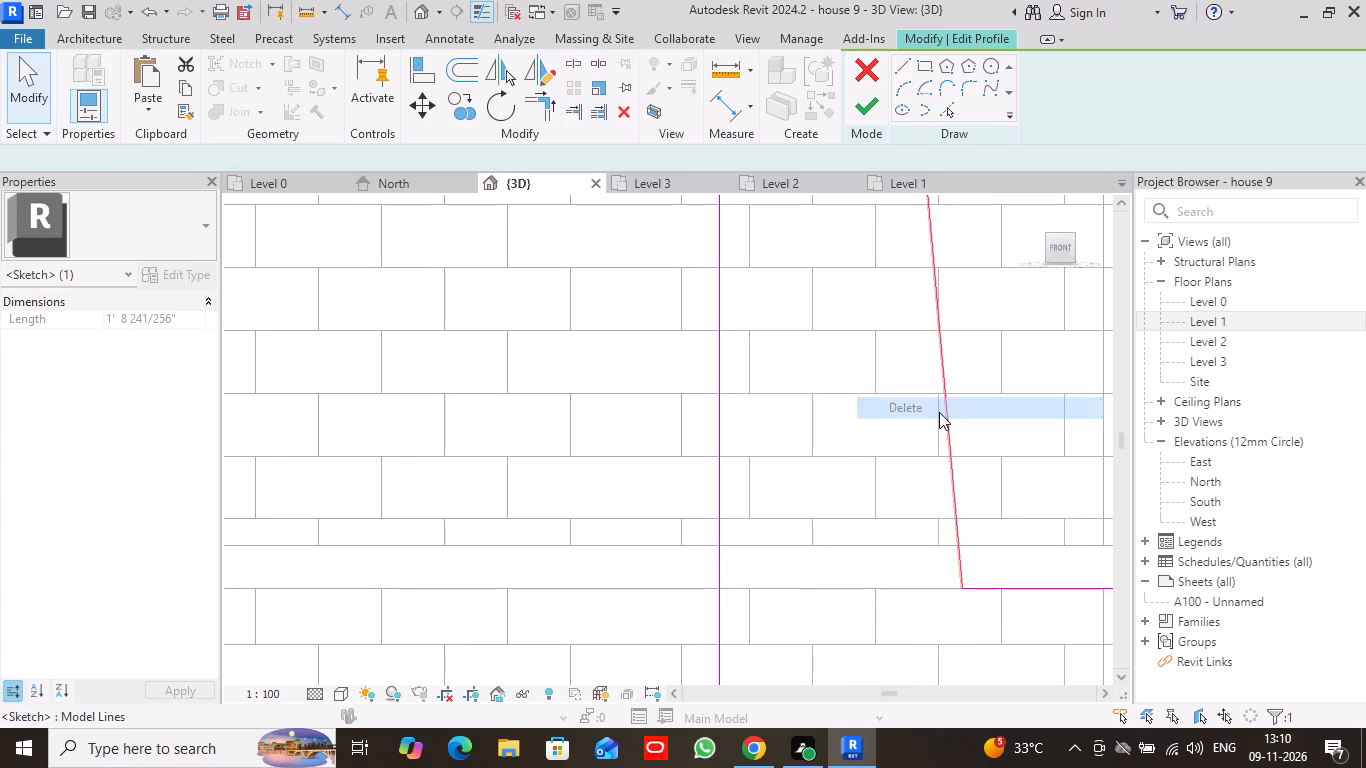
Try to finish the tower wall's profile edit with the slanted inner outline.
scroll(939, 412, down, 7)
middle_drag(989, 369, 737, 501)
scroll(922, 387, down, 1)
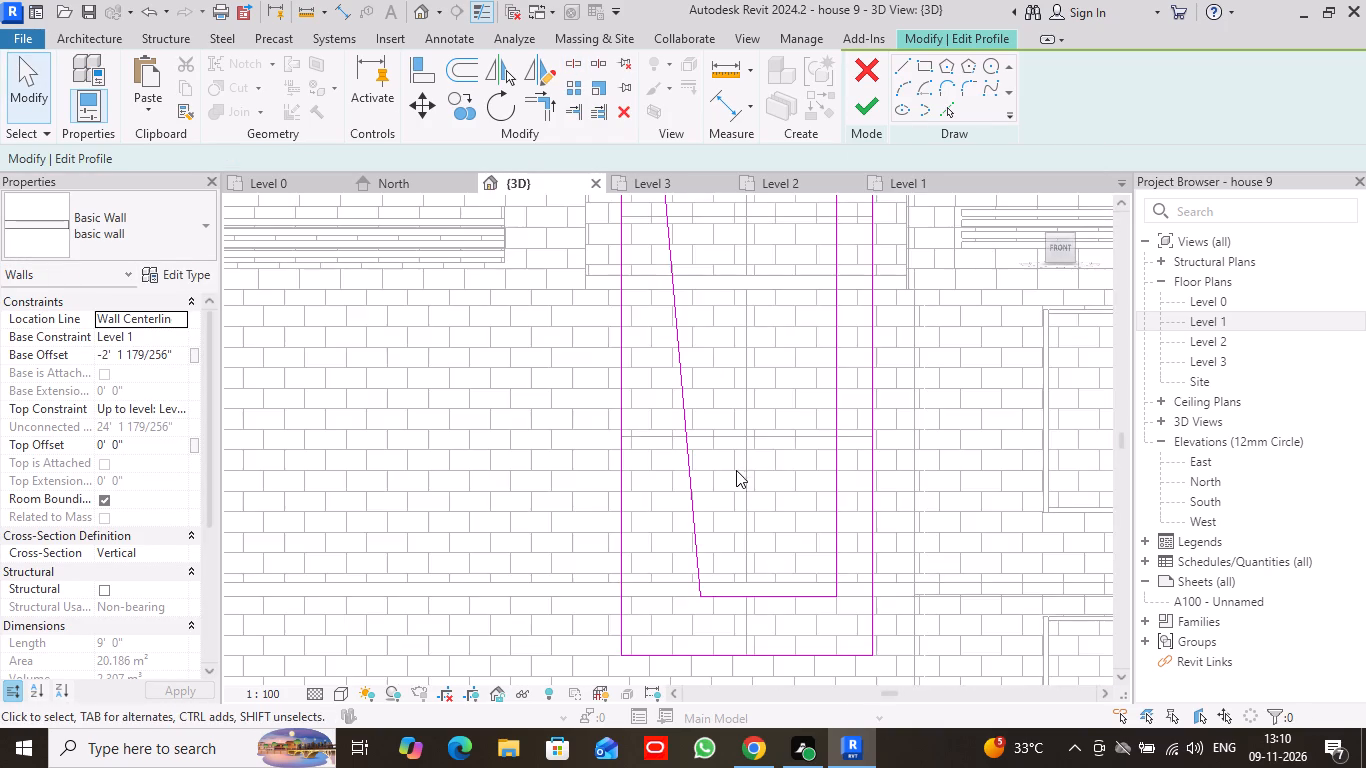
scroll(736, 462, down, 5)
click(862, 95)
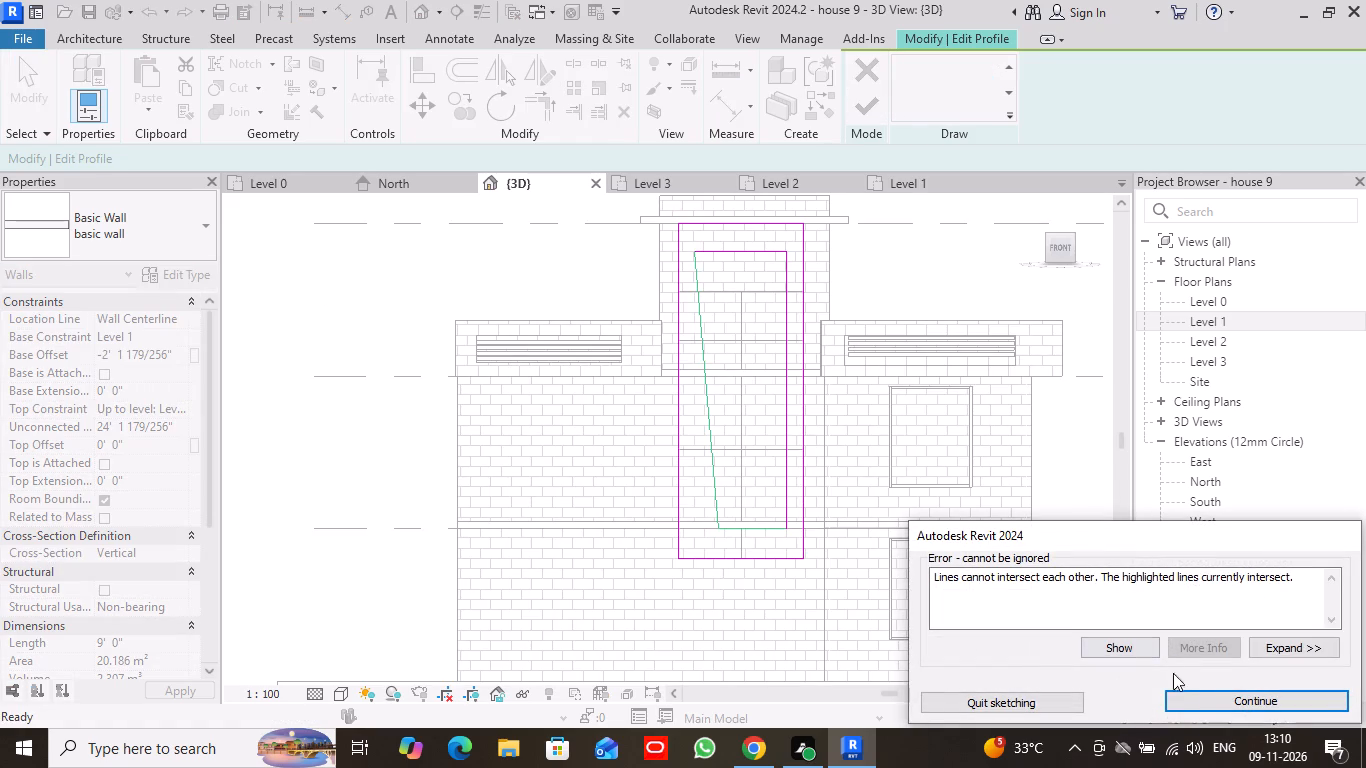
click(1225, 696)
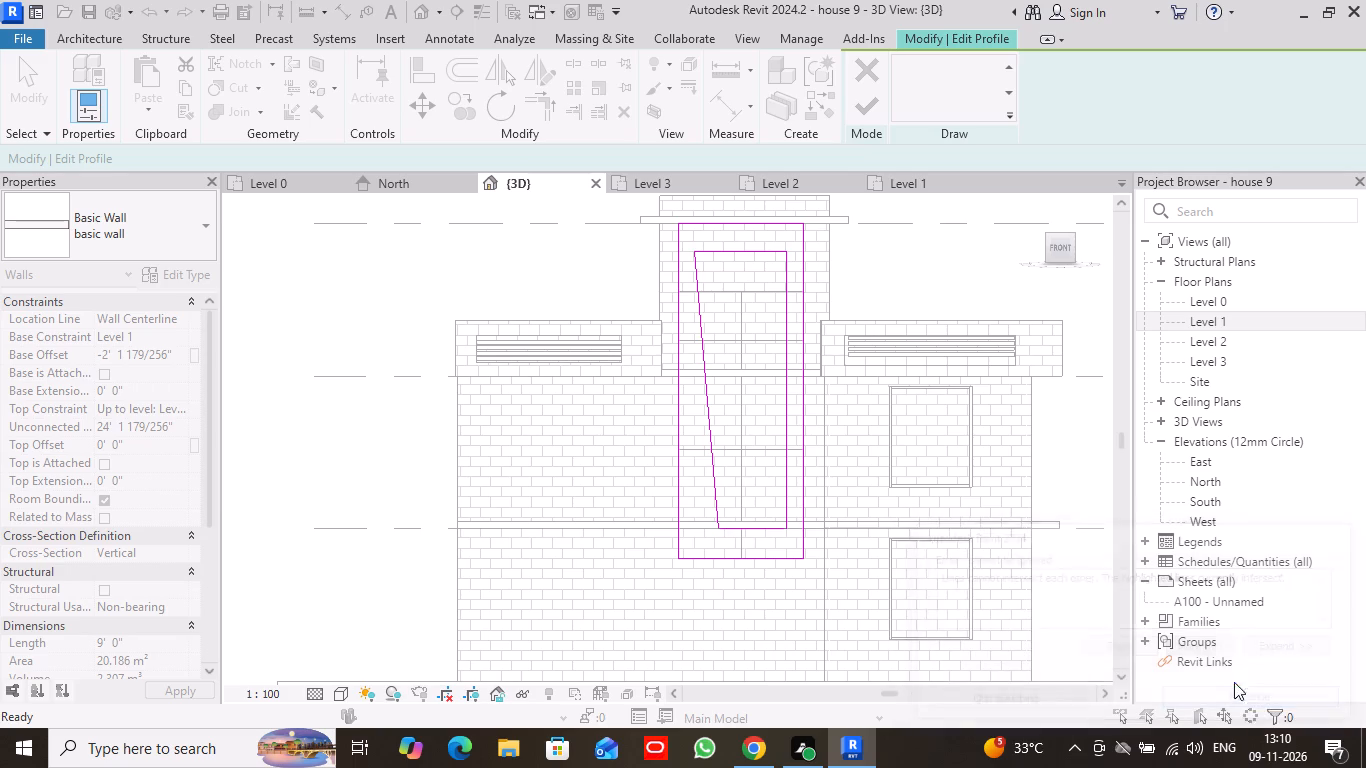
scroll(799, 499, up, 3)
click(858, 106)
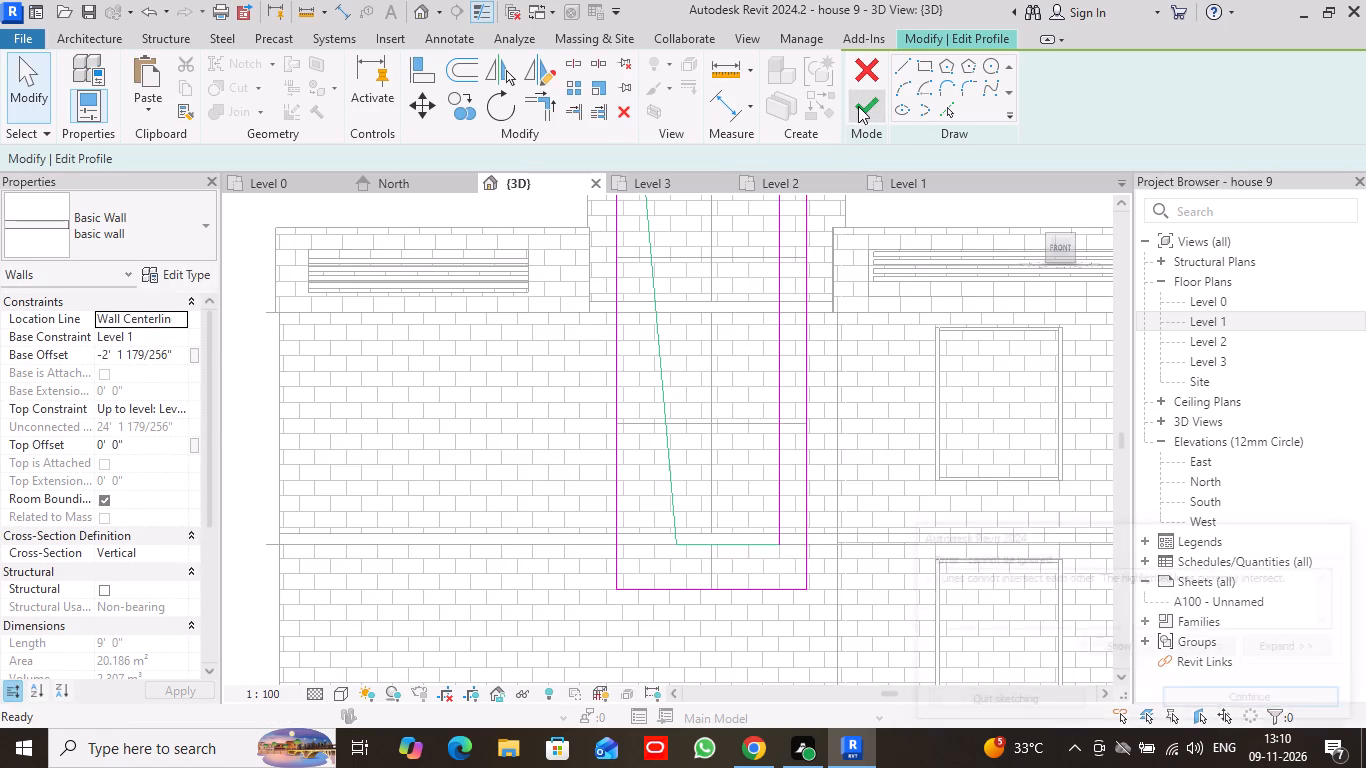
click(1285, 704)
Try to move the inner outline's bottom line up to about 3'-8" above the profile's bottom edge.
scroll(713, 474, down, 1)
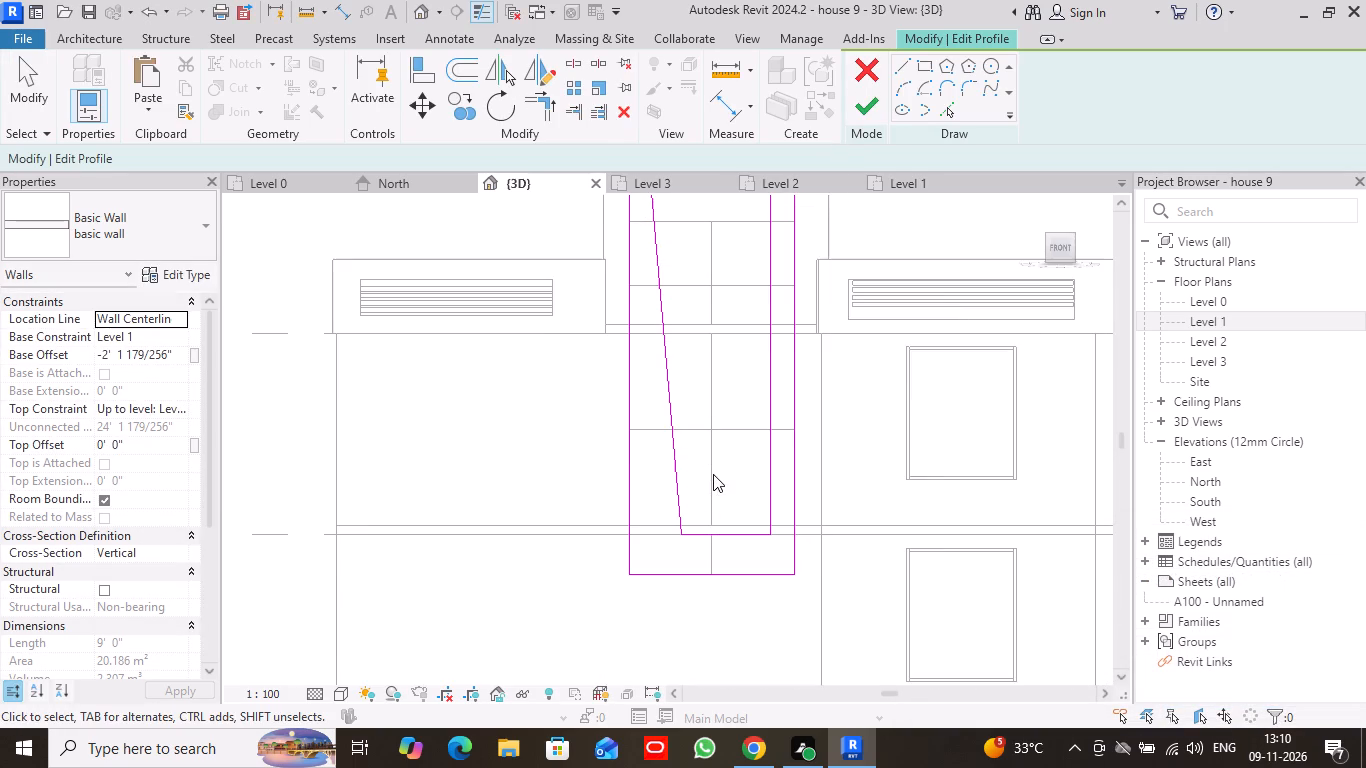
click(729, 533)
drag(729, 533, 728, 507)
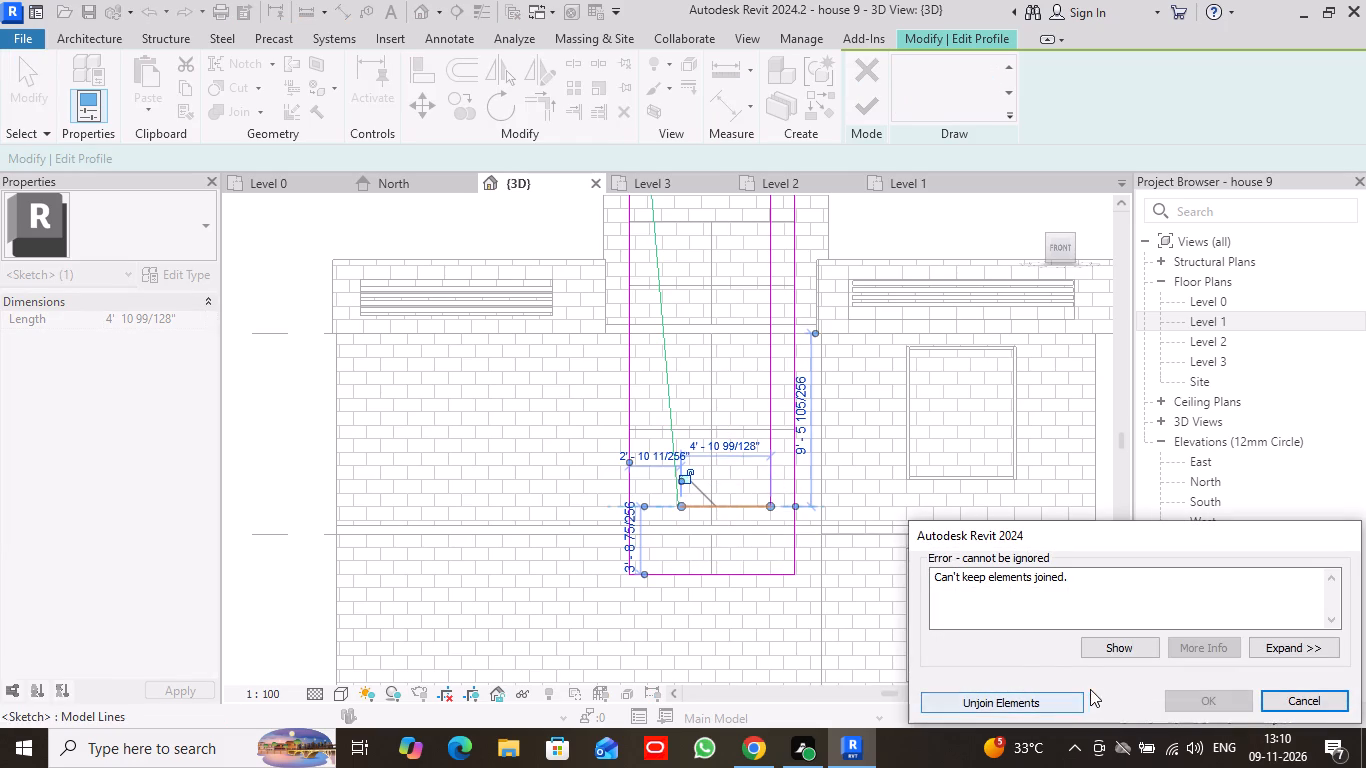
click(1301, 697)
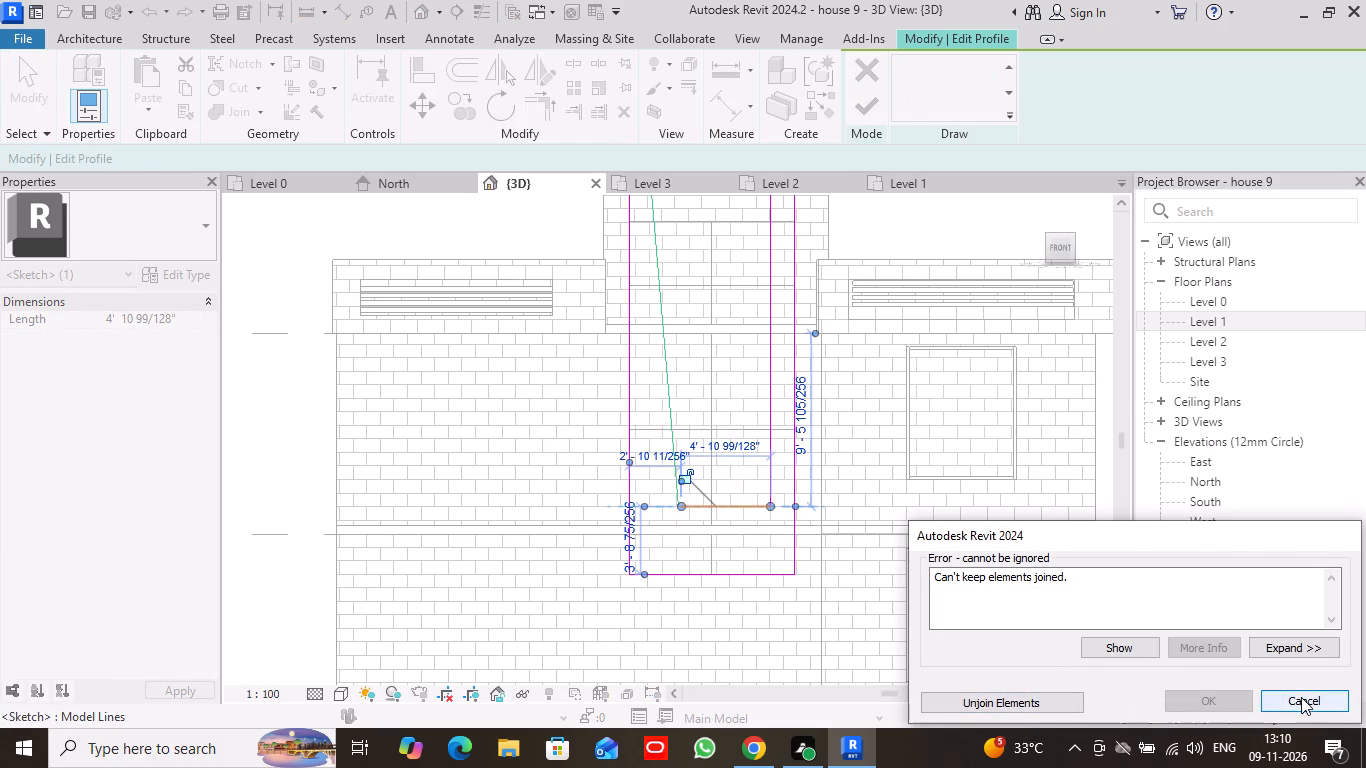
Delete the remaining bottom line of the inner outline.
scroll(738, 488, down, 2)
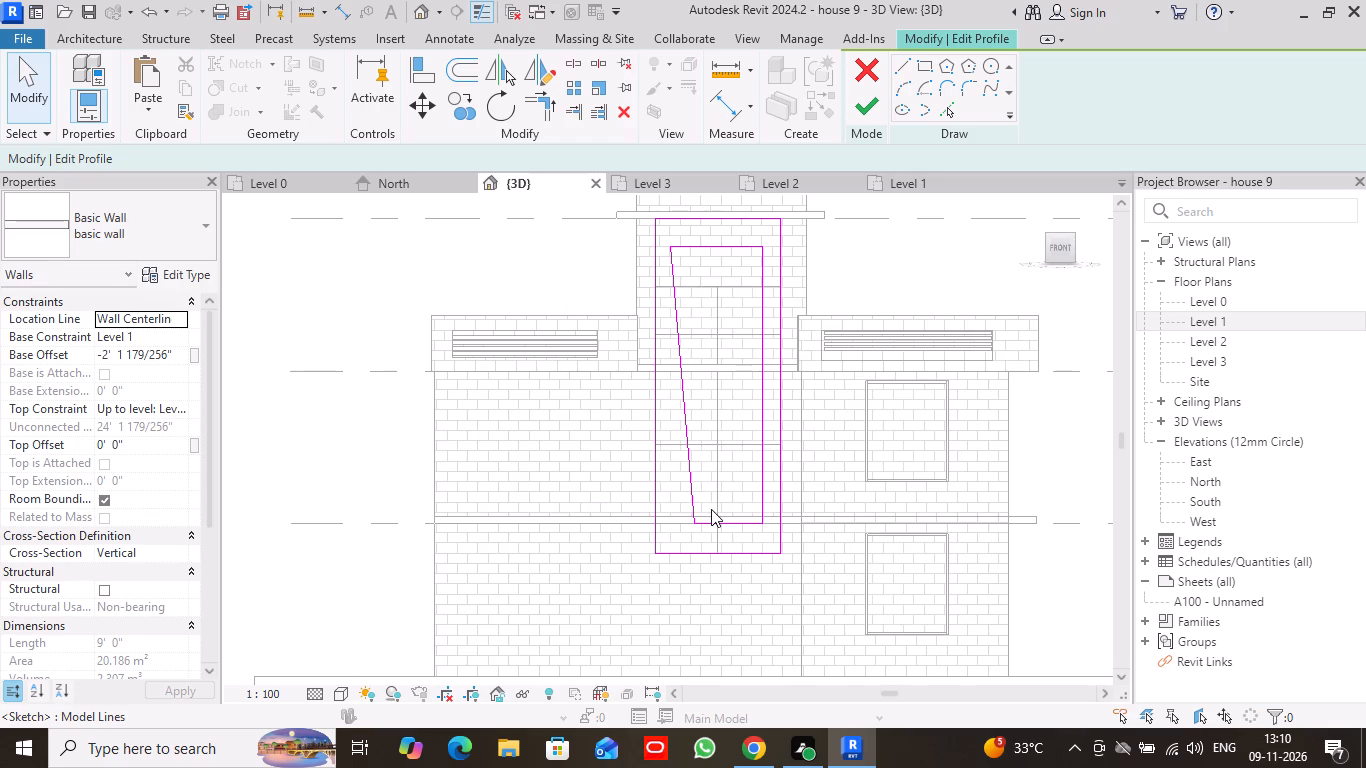
middle_drag(713, 447, 650, 469)
scroll(650, 469, up, 1)
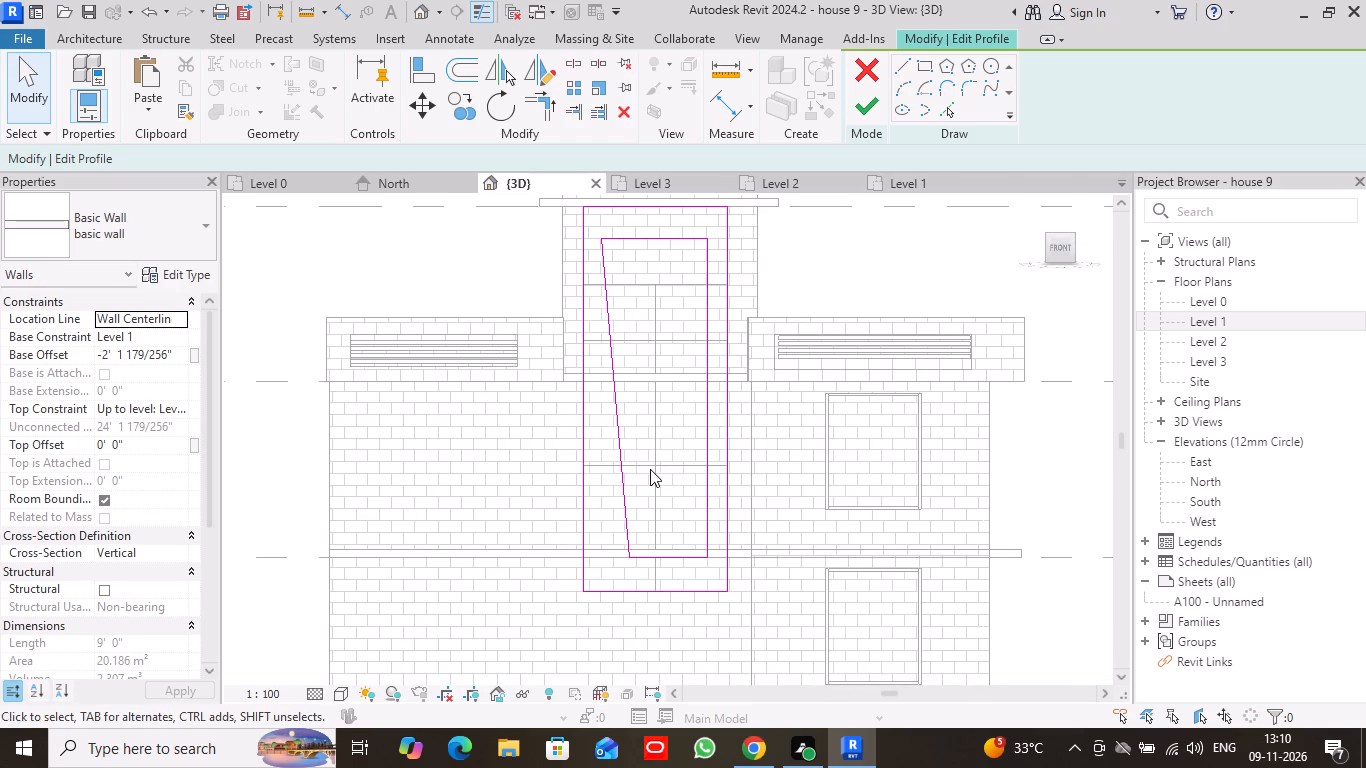
click(676, 556)
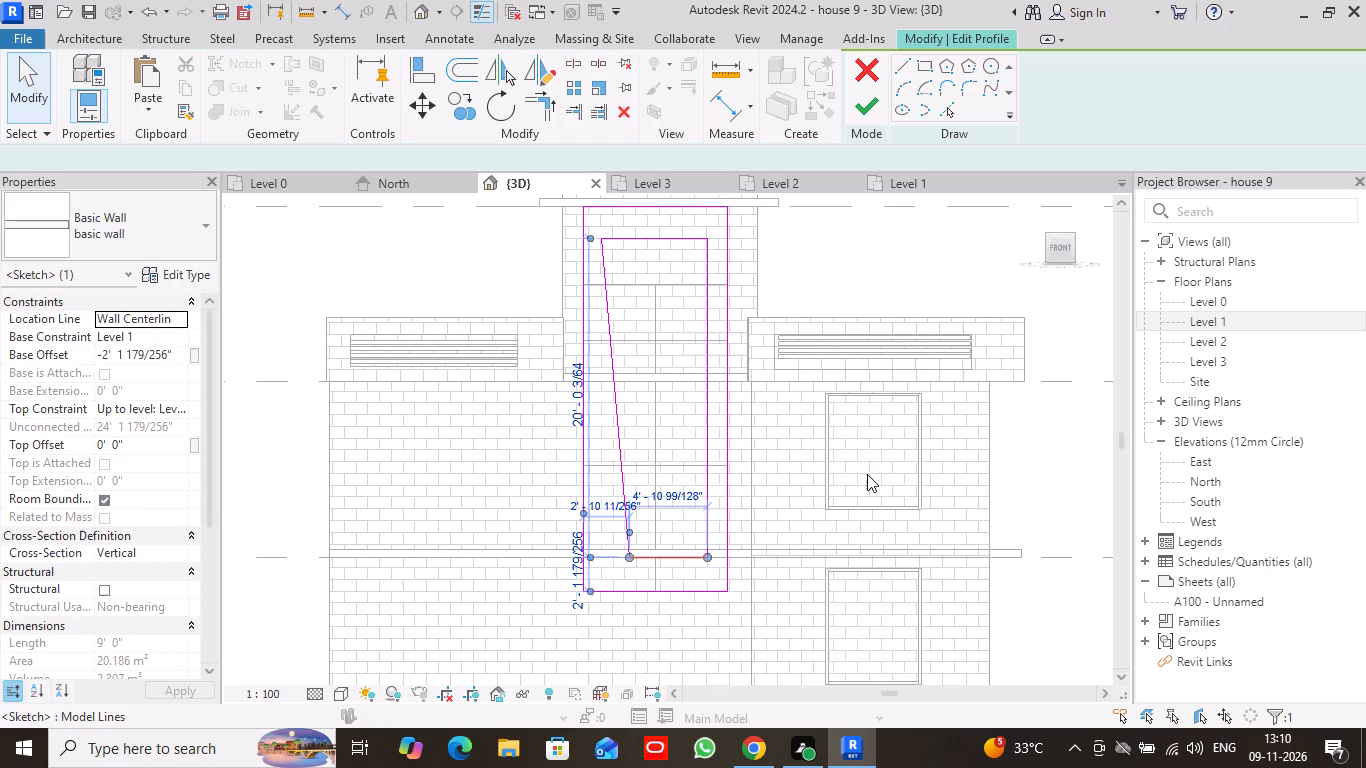
right_click(676, 493)
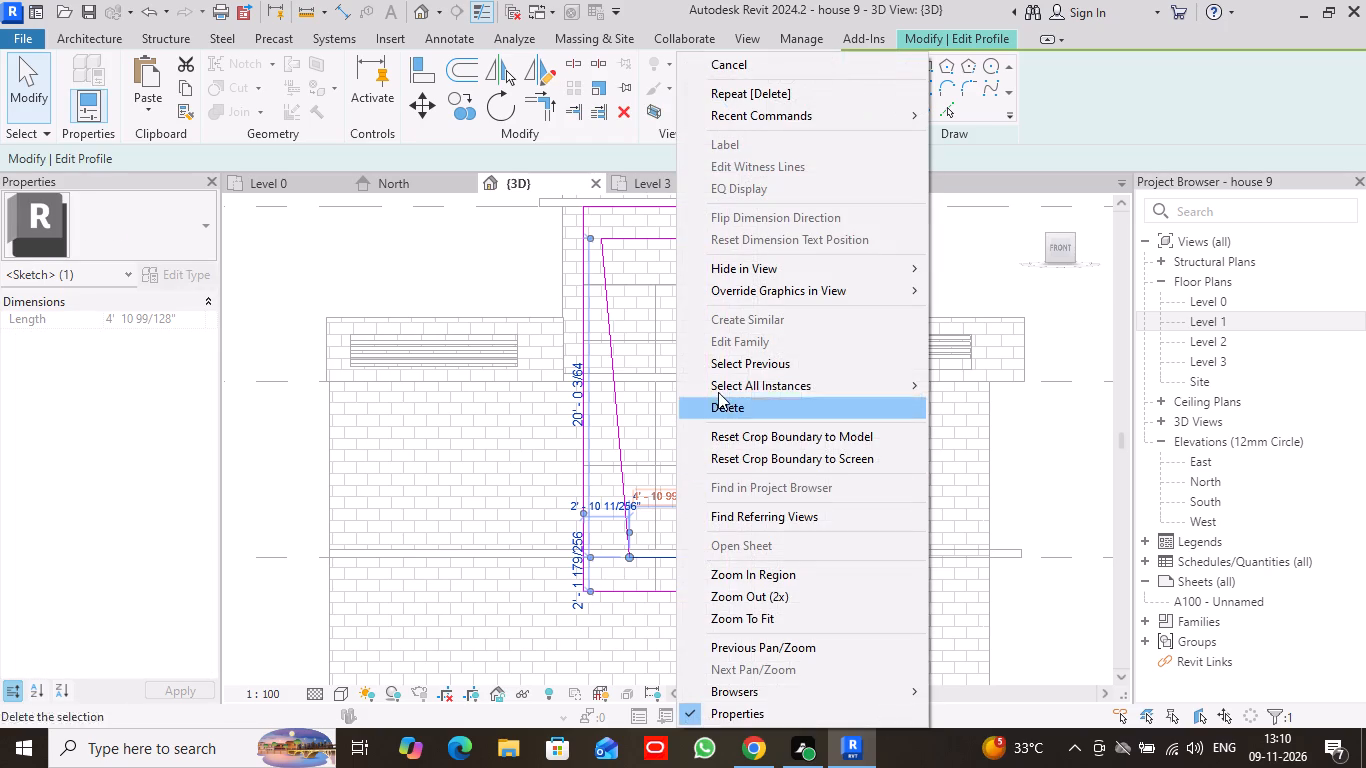
click(726, 401)
Shorten the slanted inner line of the tower wall's profile from its bottom end to 19'-0" long.
scroll(656, 582, up, 4)
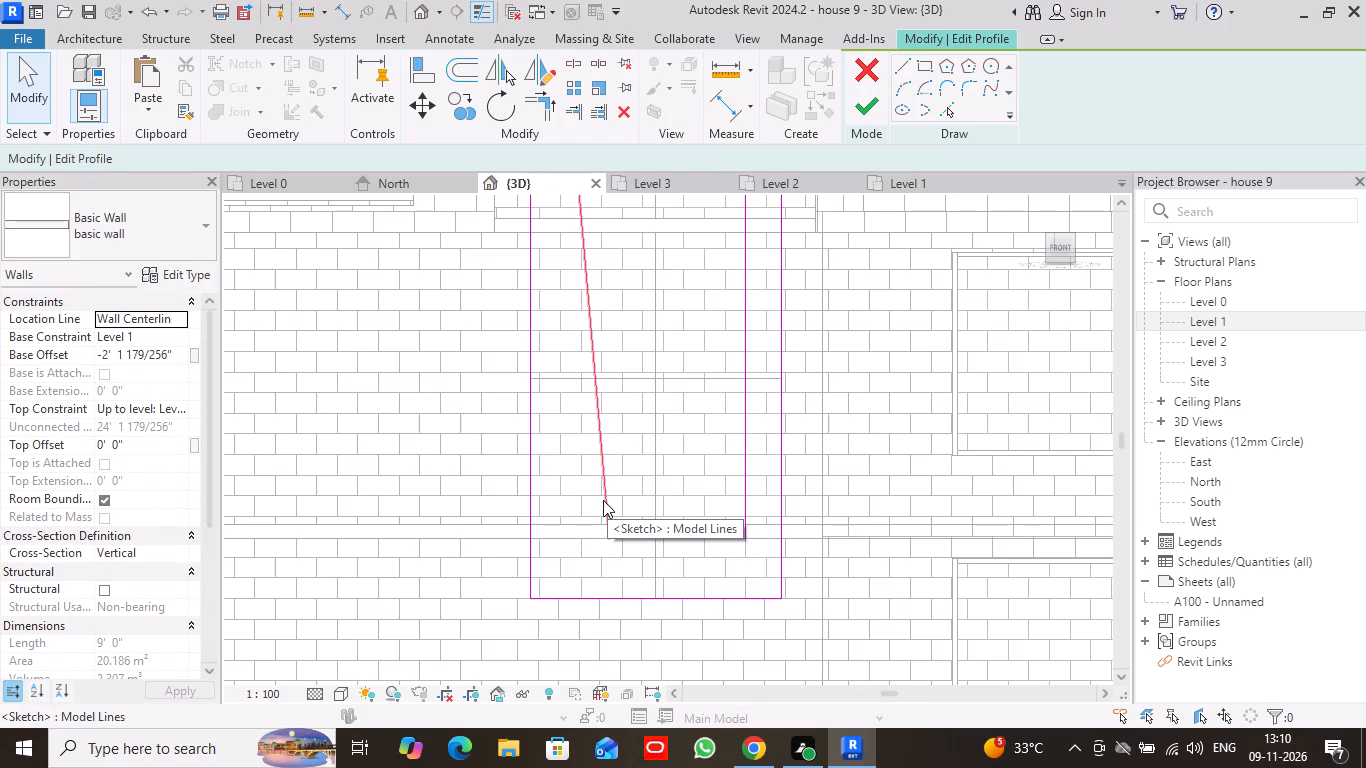
click(605, 498)
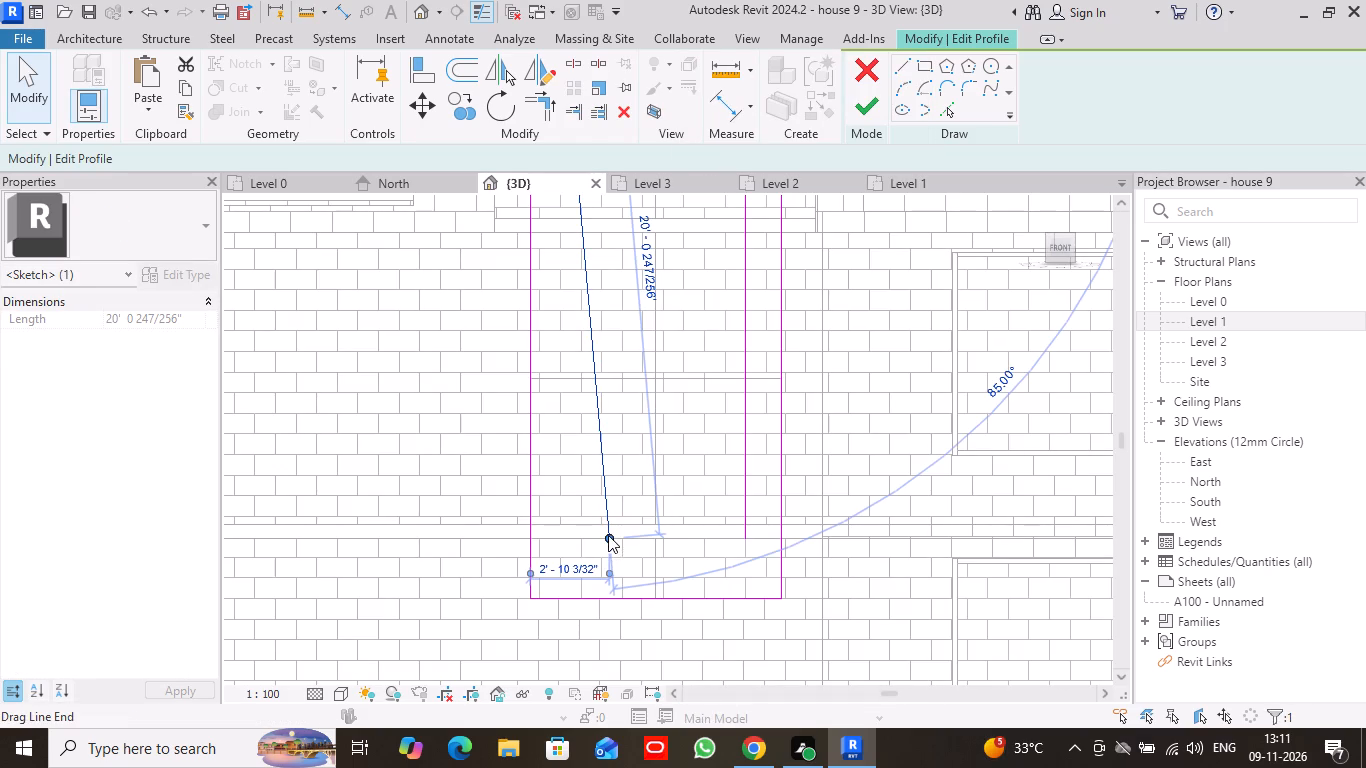
drag(608, 534, 606, 506)
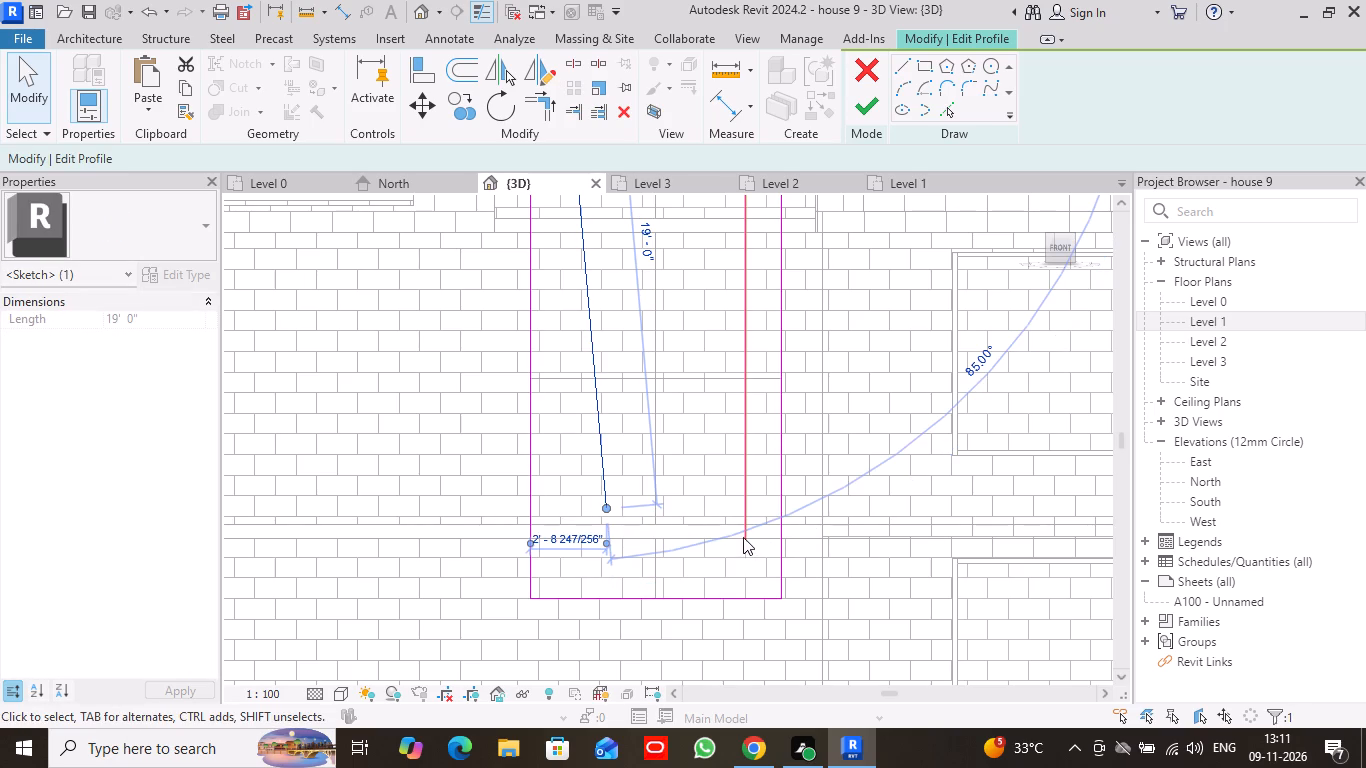
Shorten the vertical inner line opposite the slanted one from its bottom end to about 18'-10" long.
click(744, 535)
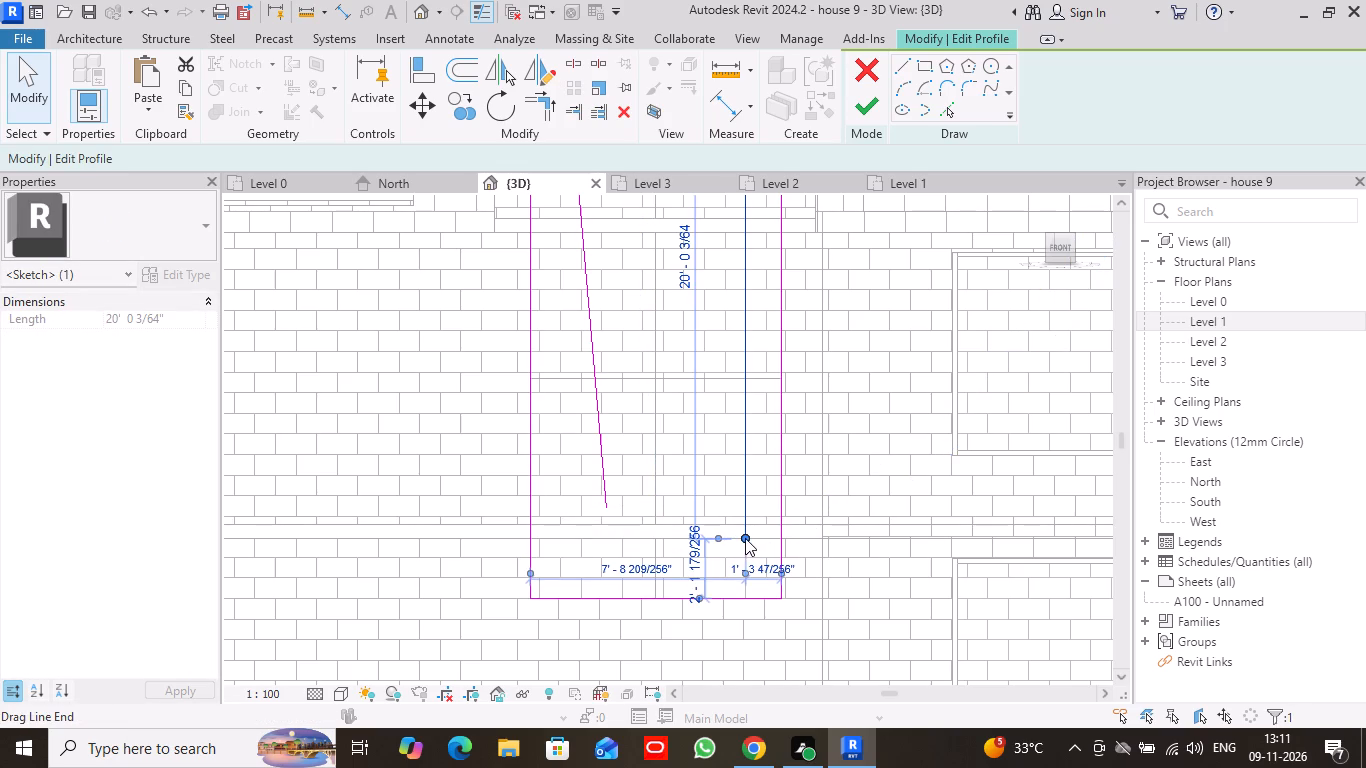
drag(745, 538, 741, 503)
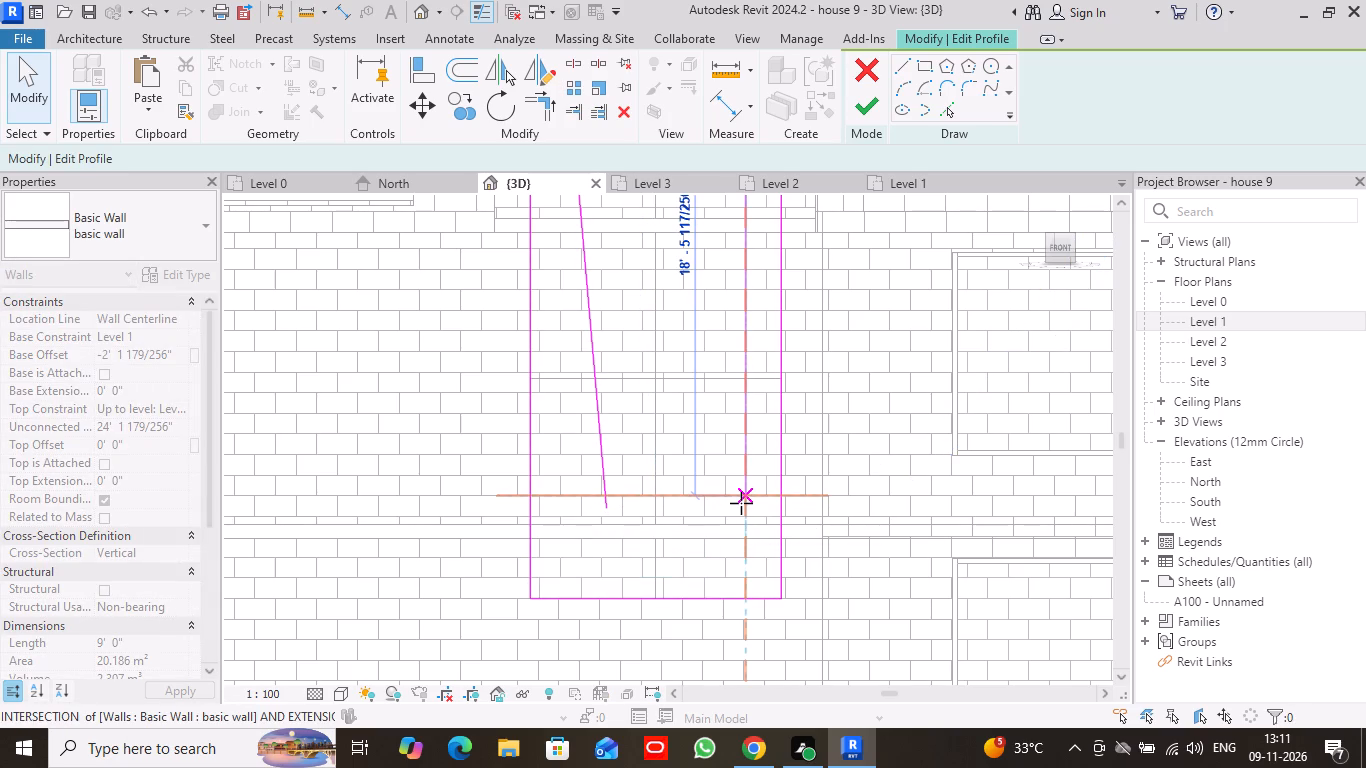
drag(741, 503, 742, 506)
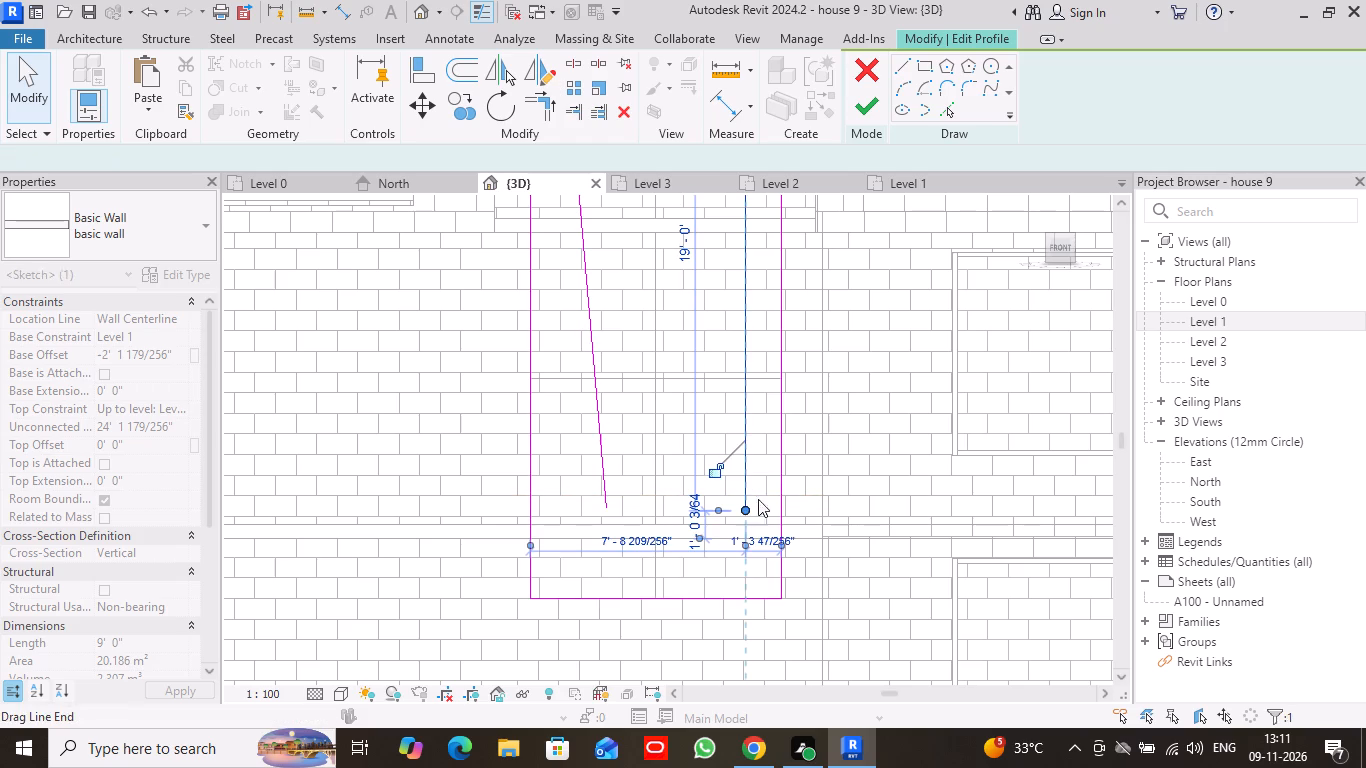
scroll(718, 557, up, 4)
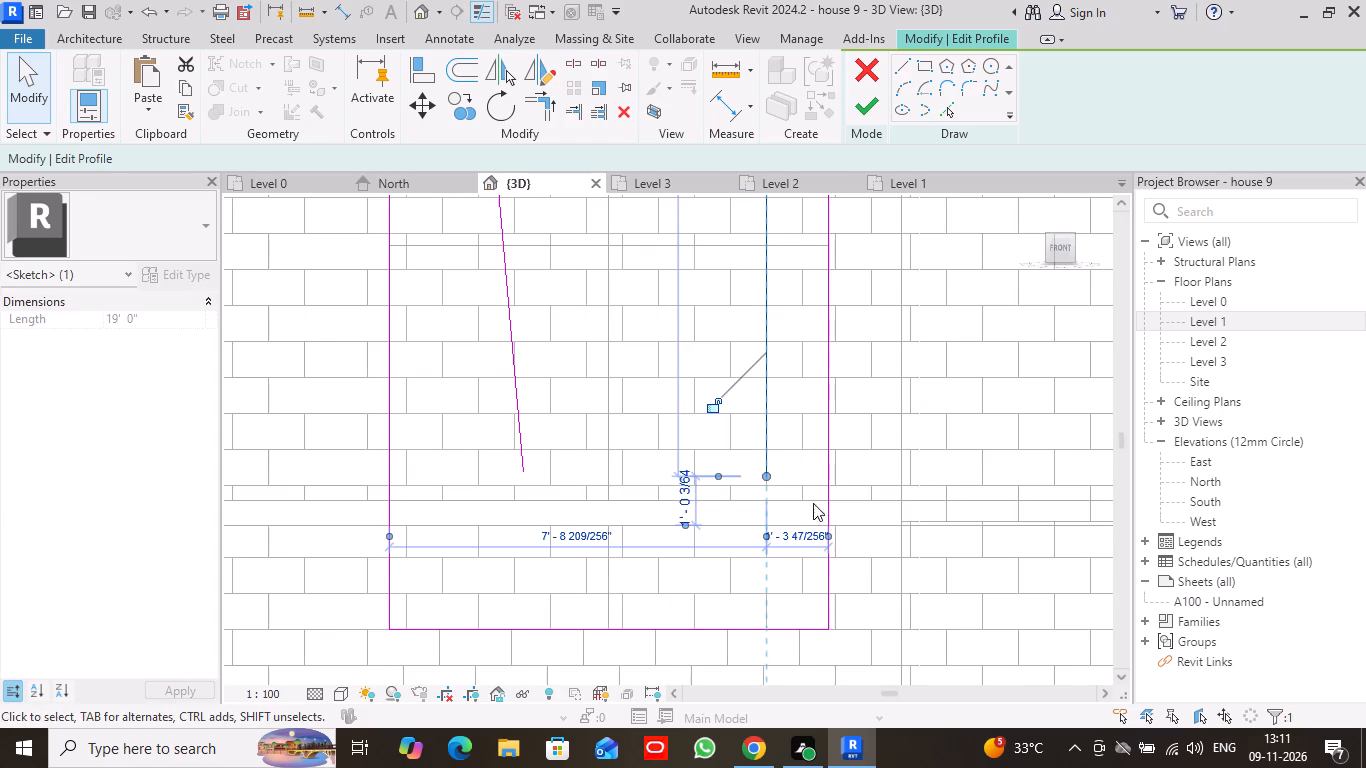
click(764, 476)
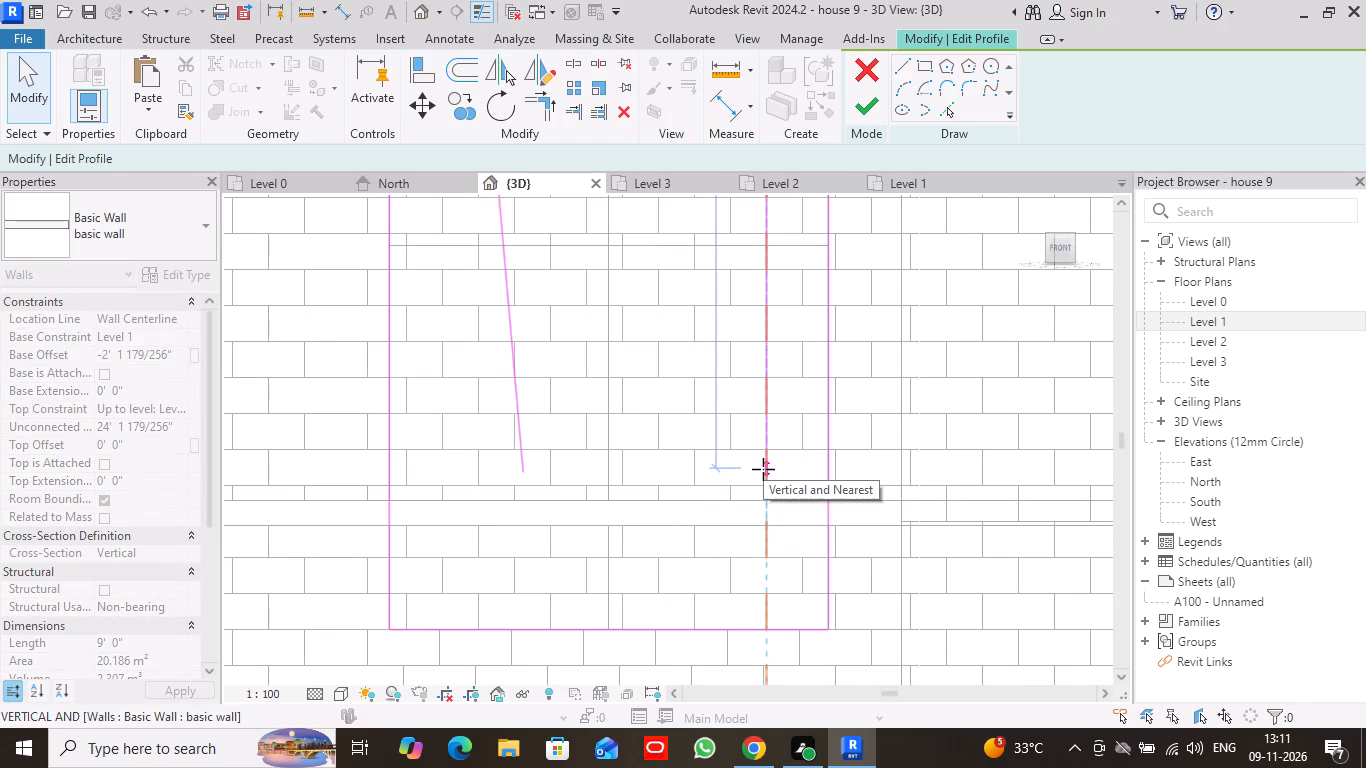
Draw a horizontal line joining the two inner lines' bottom ends, about 3'-3" above the profile's bottom edge.
click(896, 68)
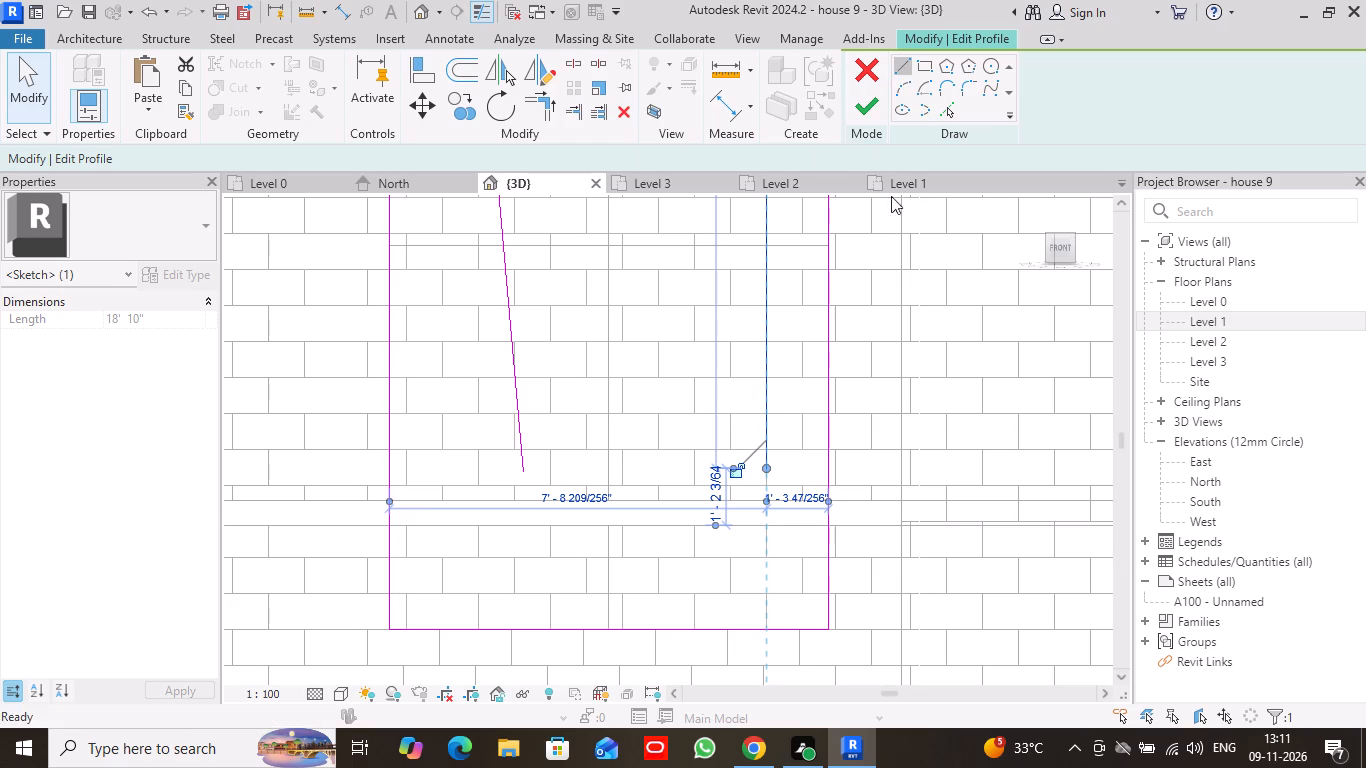
click(524, 470)
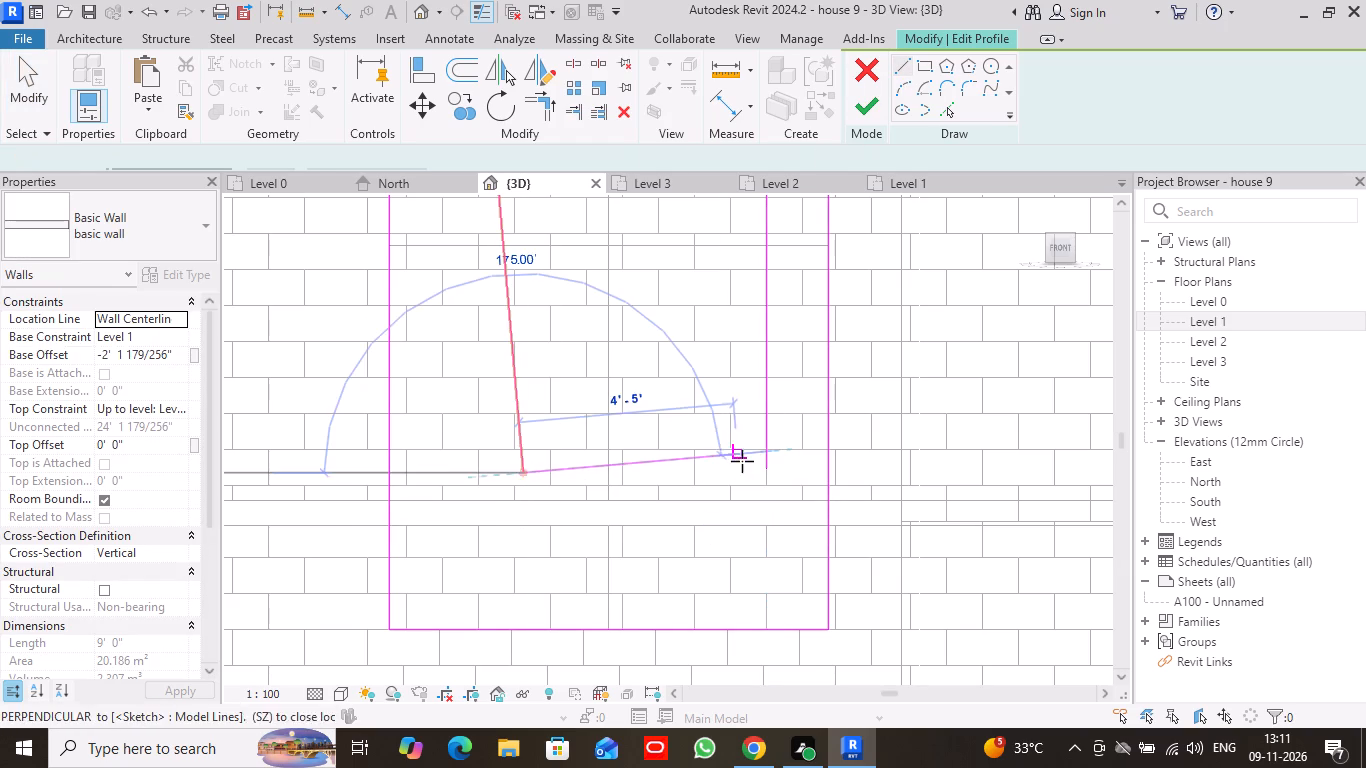
click(765, 474)
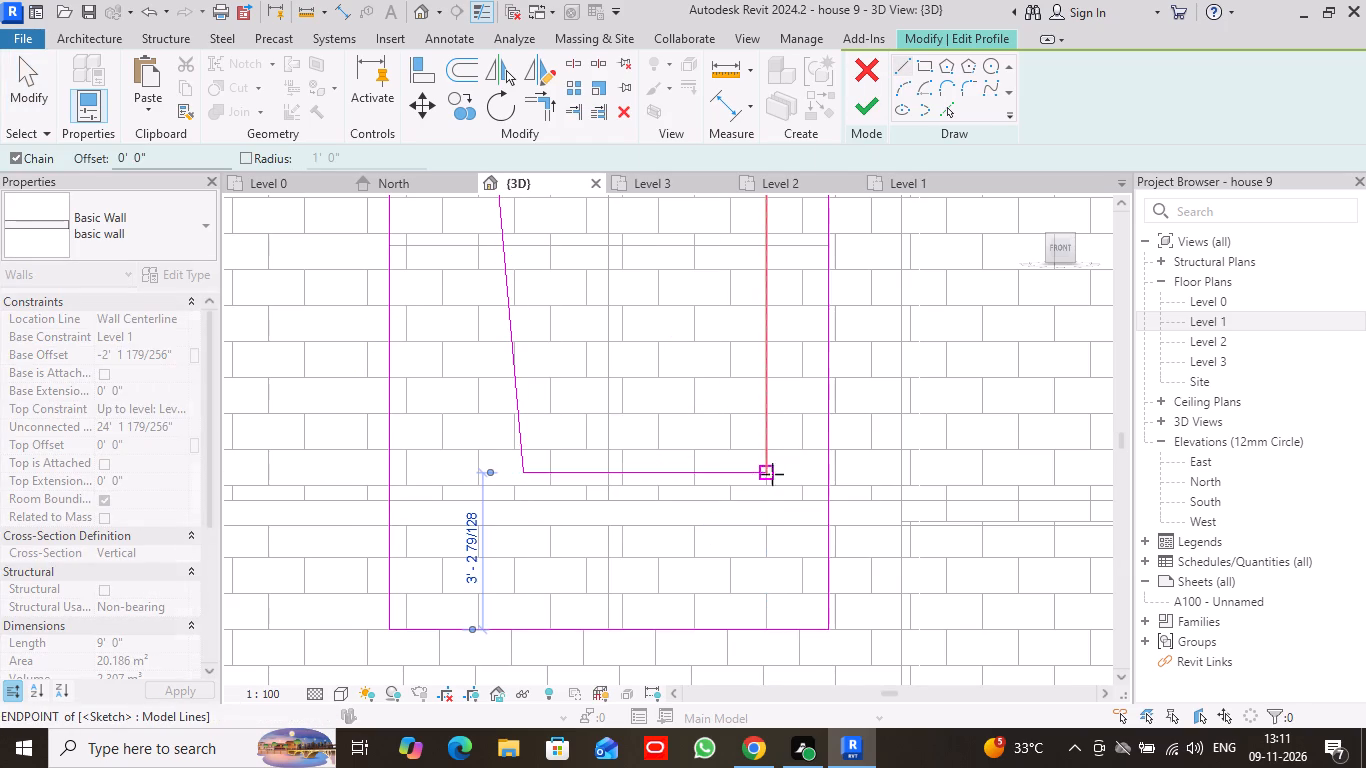
click(27, 82)
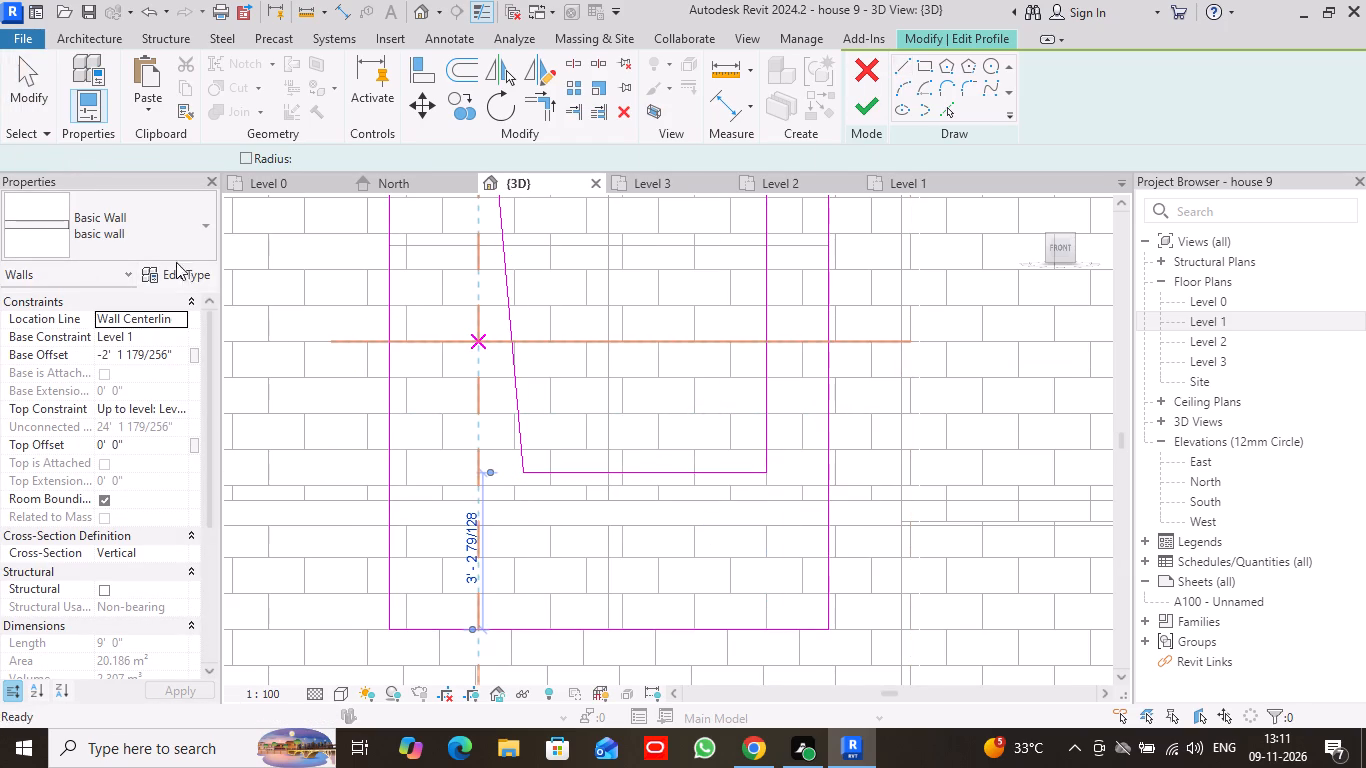
Finish the tower wall's profile edit with the closed inner outline, without saving the project.
scroll(497, 381, down, 3)
scroll(604, 453, down, 3)
scroll(657, 461, up, 2)
scroll(657, 461, down, 1)
scroll(657, 461, up, 7)
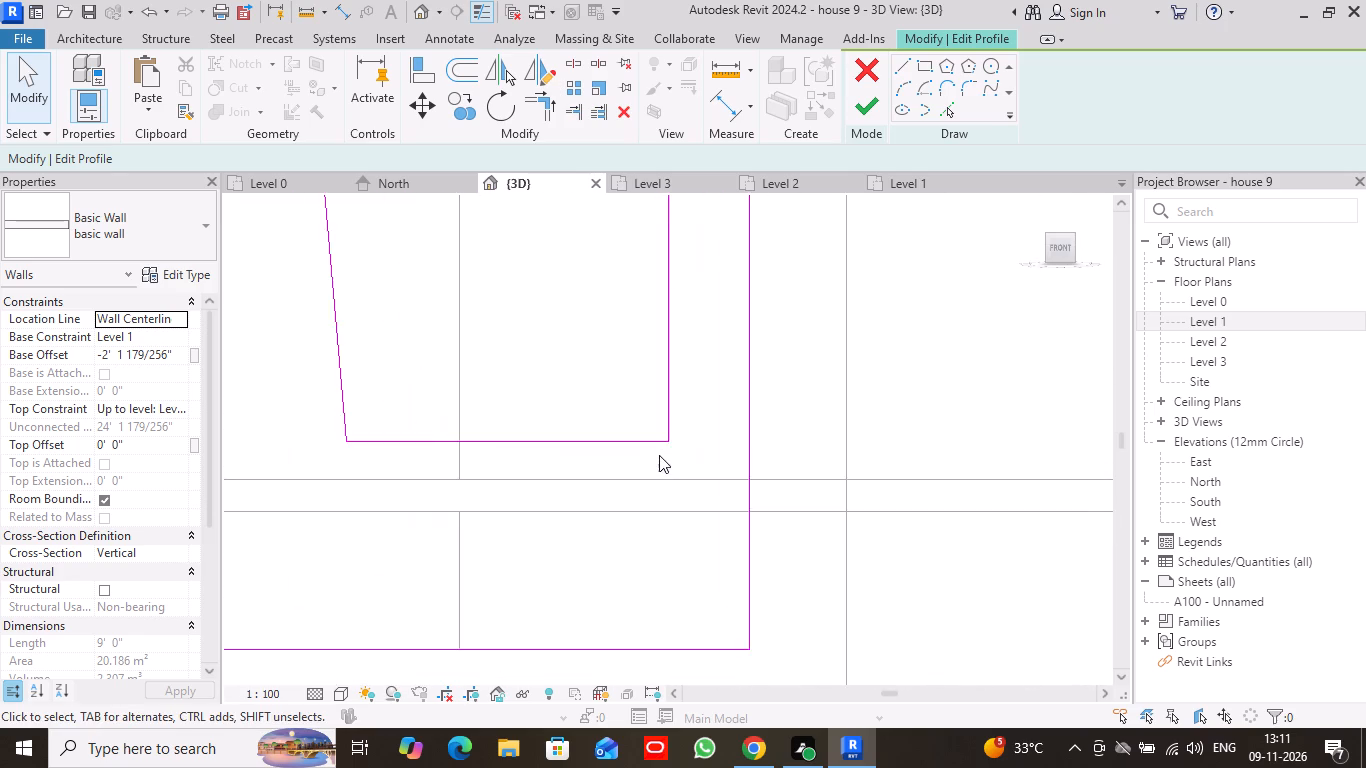
scroll(659, 455, up, 8)
scroll(655, 436, down, 5)
click(872, 96)
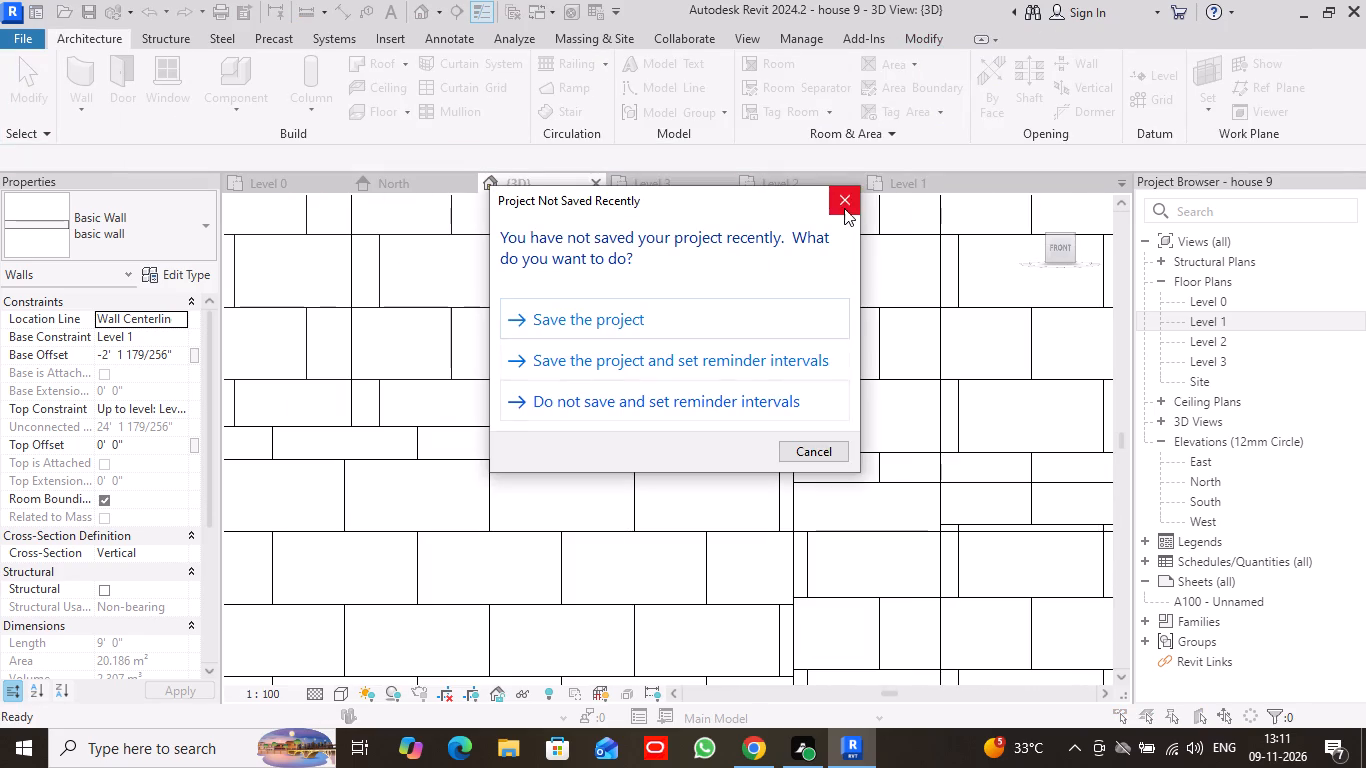
click(844, 206)
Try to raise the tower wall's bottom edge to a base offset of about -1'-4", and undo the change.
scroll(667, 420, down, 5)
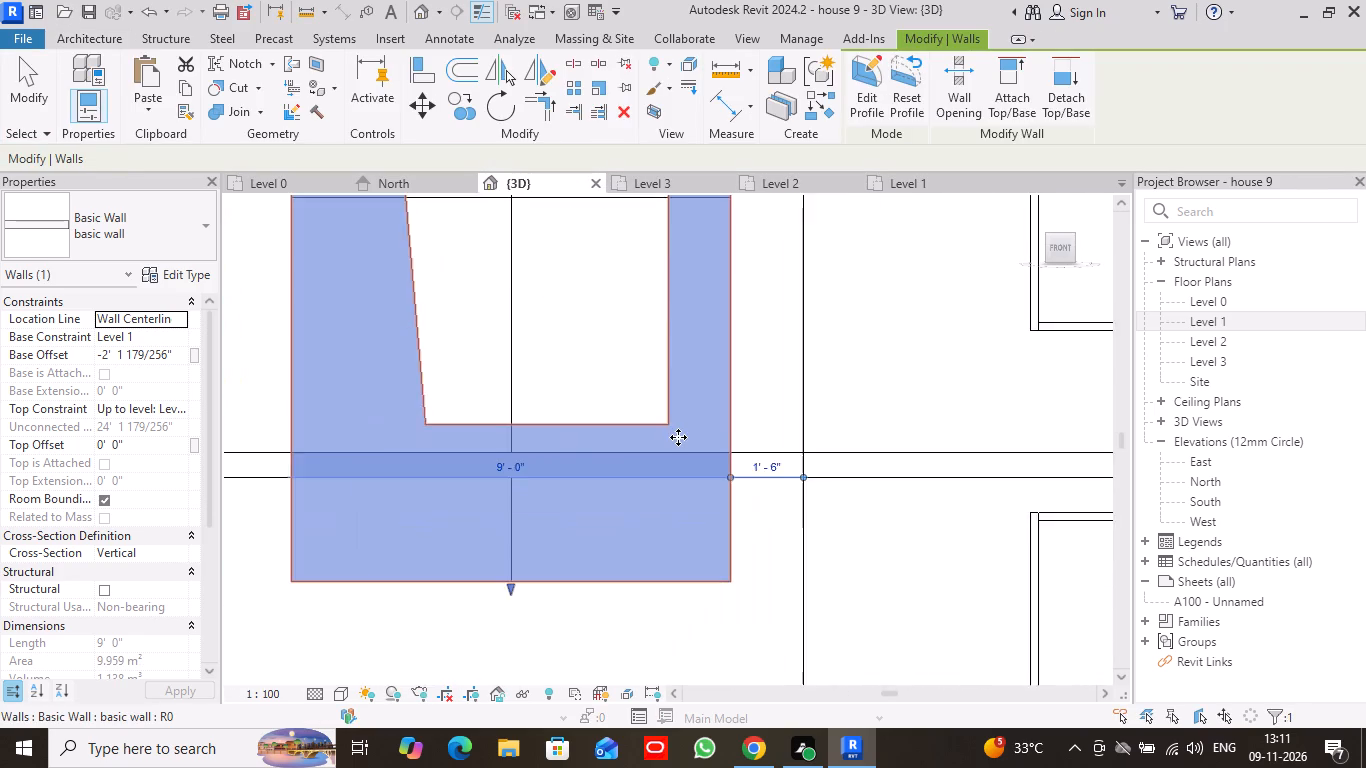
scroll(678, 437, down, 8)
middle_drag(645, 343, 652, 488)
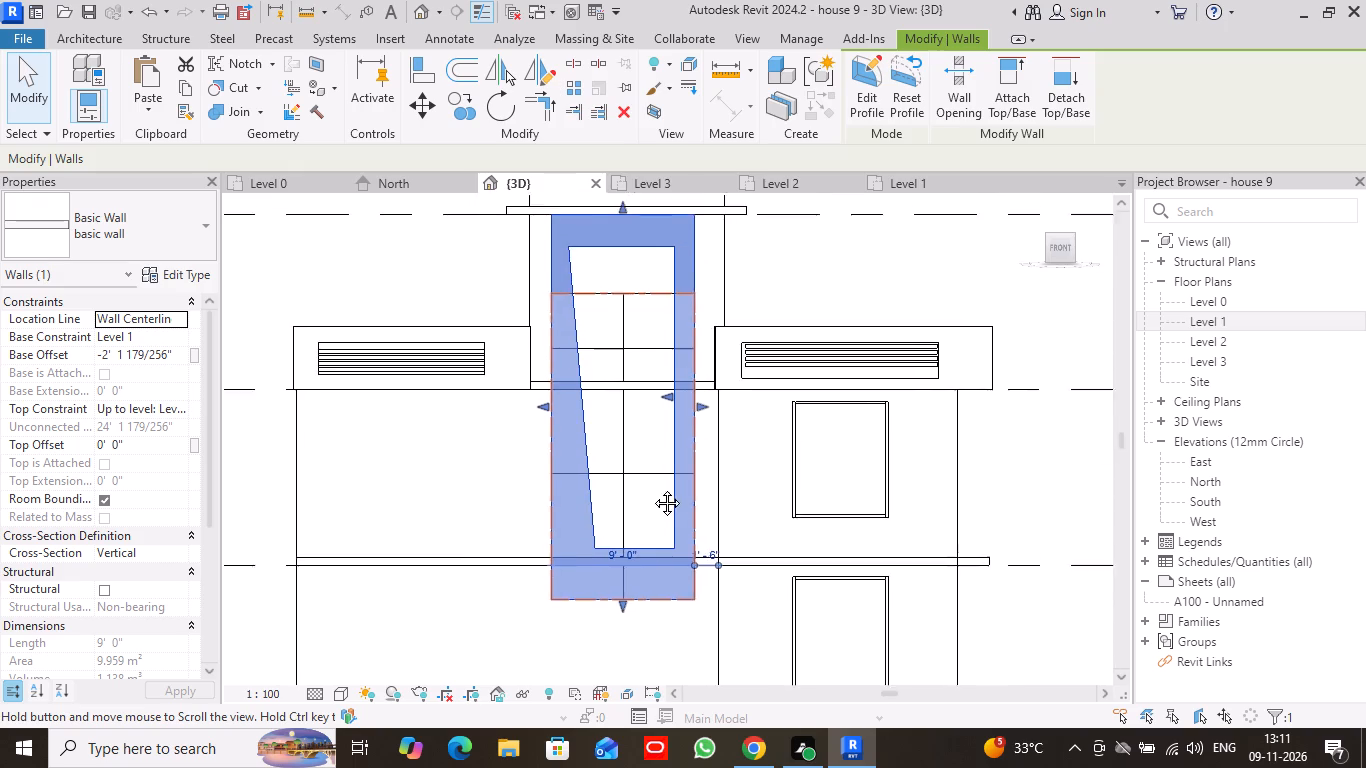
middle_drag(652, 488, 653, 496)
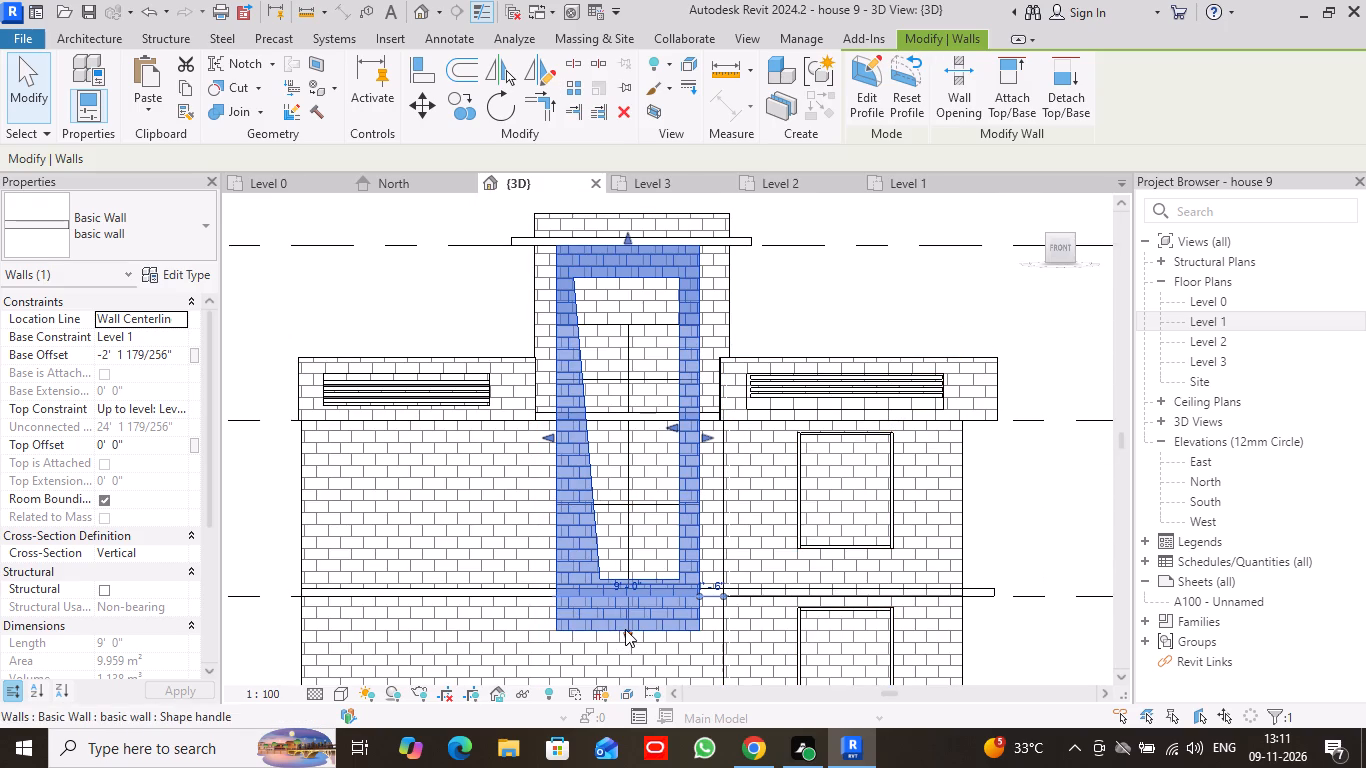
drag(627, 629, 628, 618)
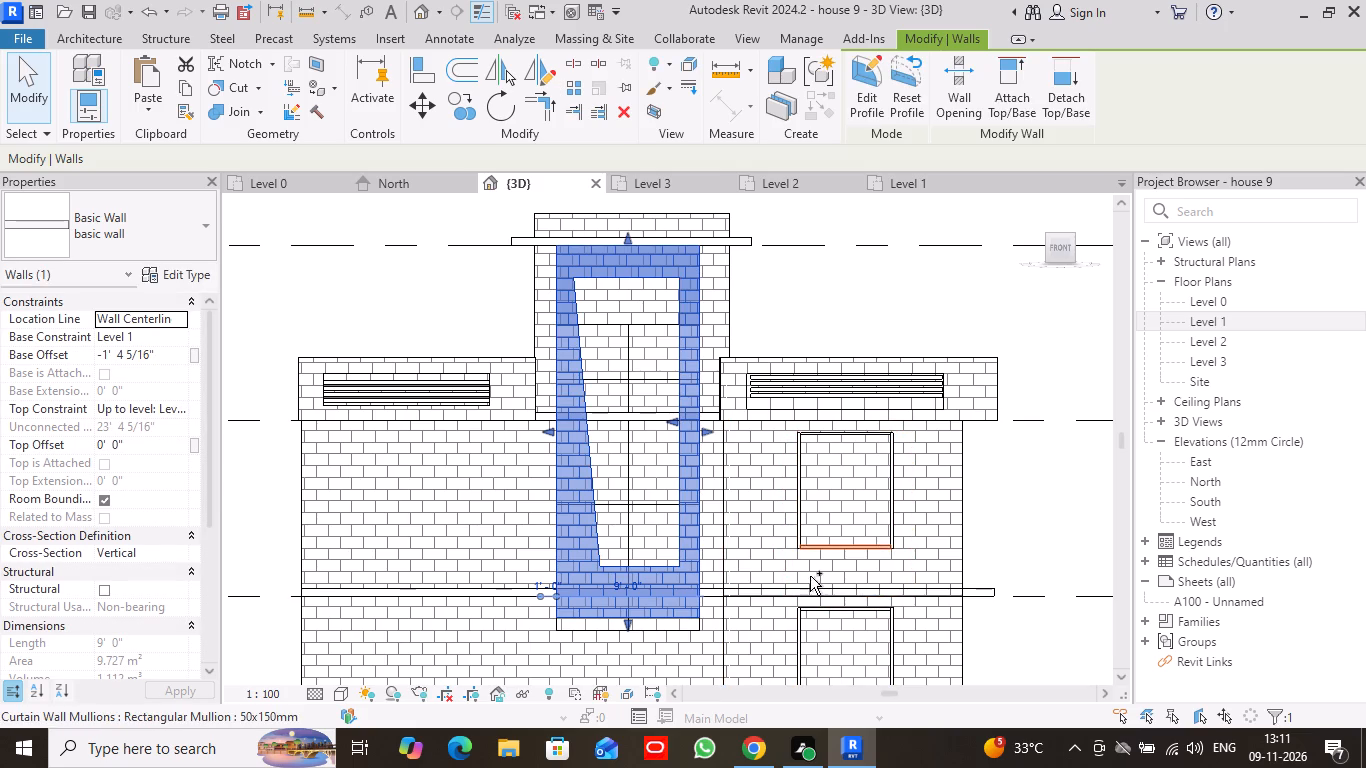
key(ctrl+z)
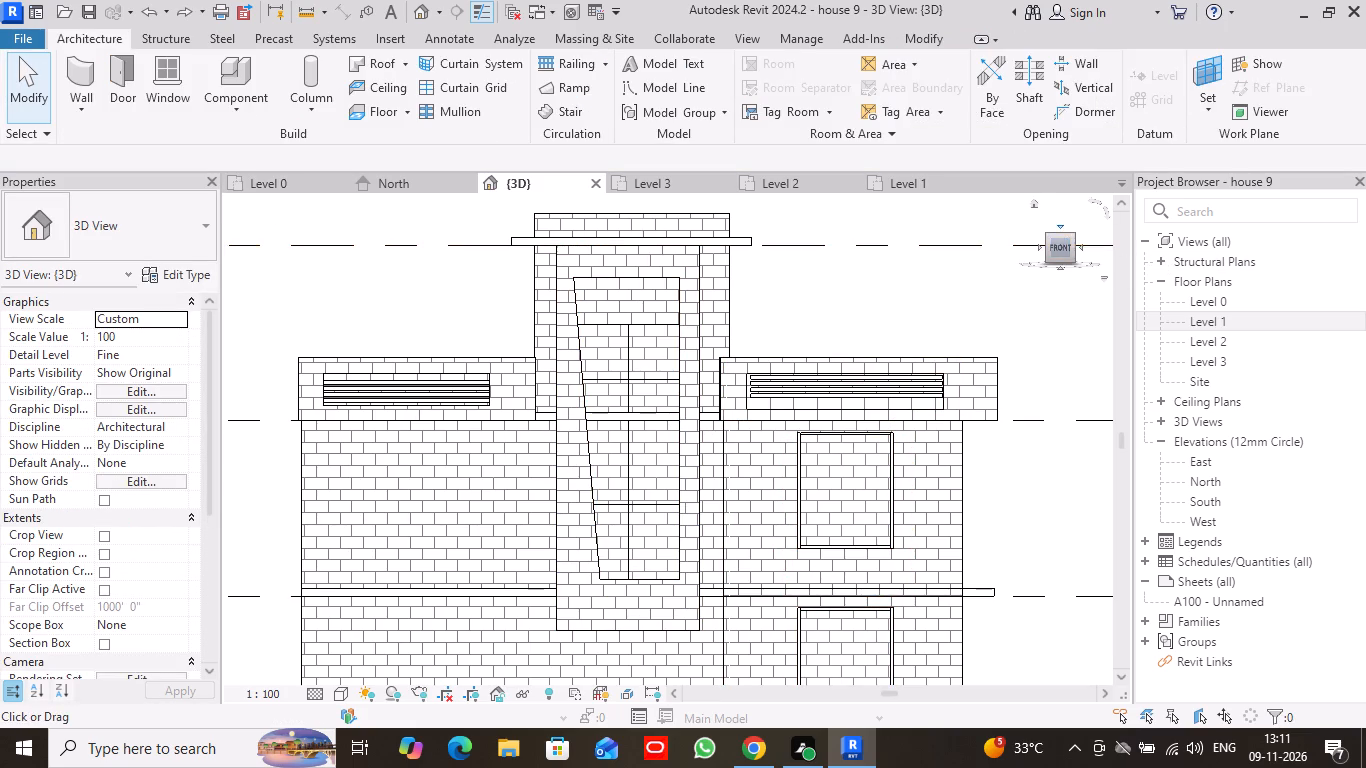
Turn the 3D view to a slightly angled front view of the house and display it in a shaded visual style.
drag(1074, 236, 1058, 243)
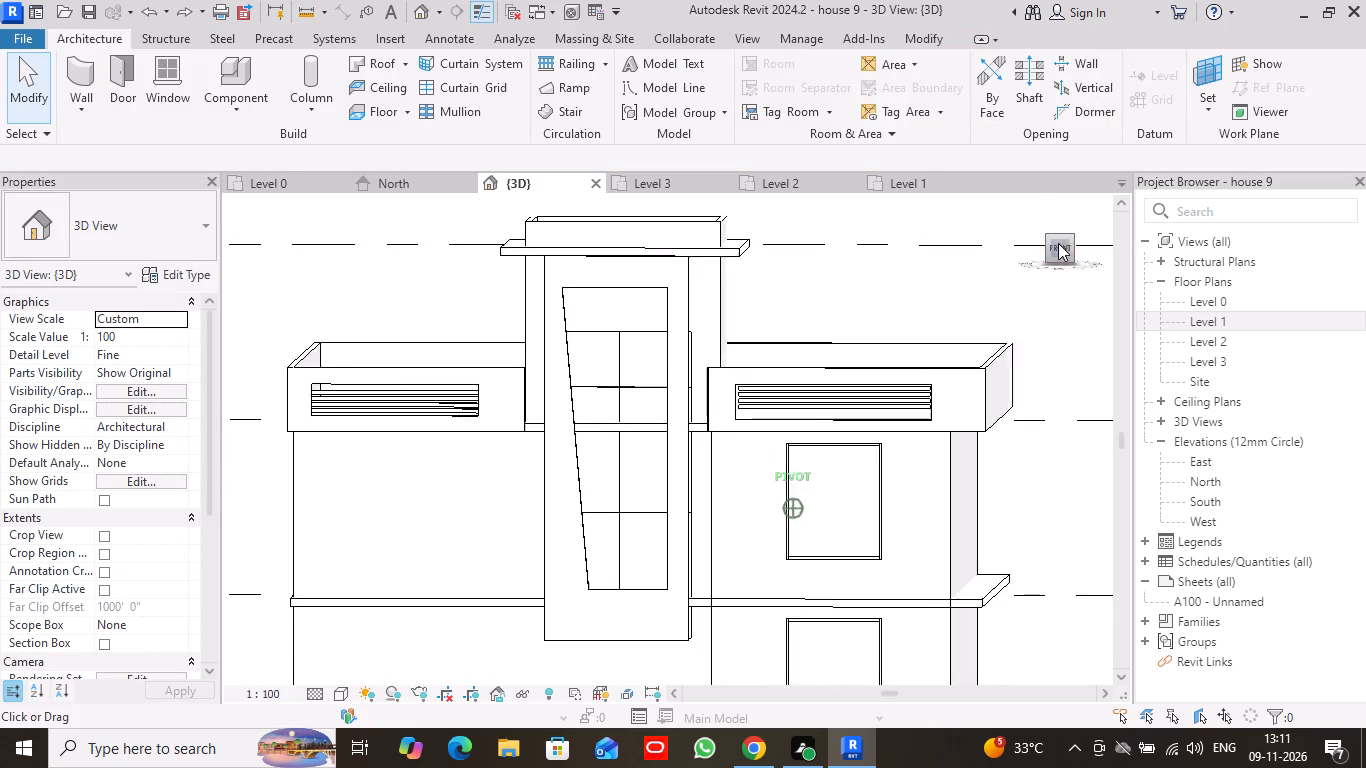
drag(1058, 243, 1017, 261)
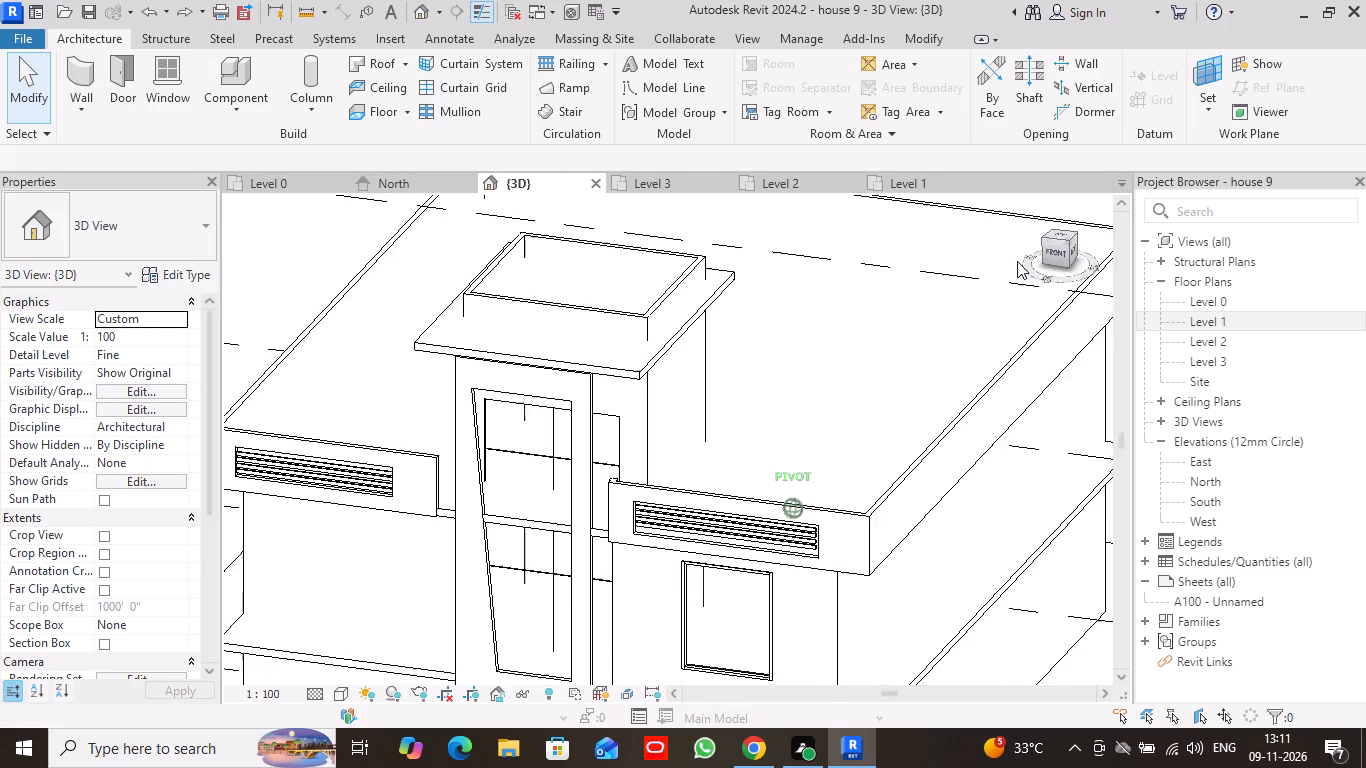
drag(1017, 261, 1010, 248)
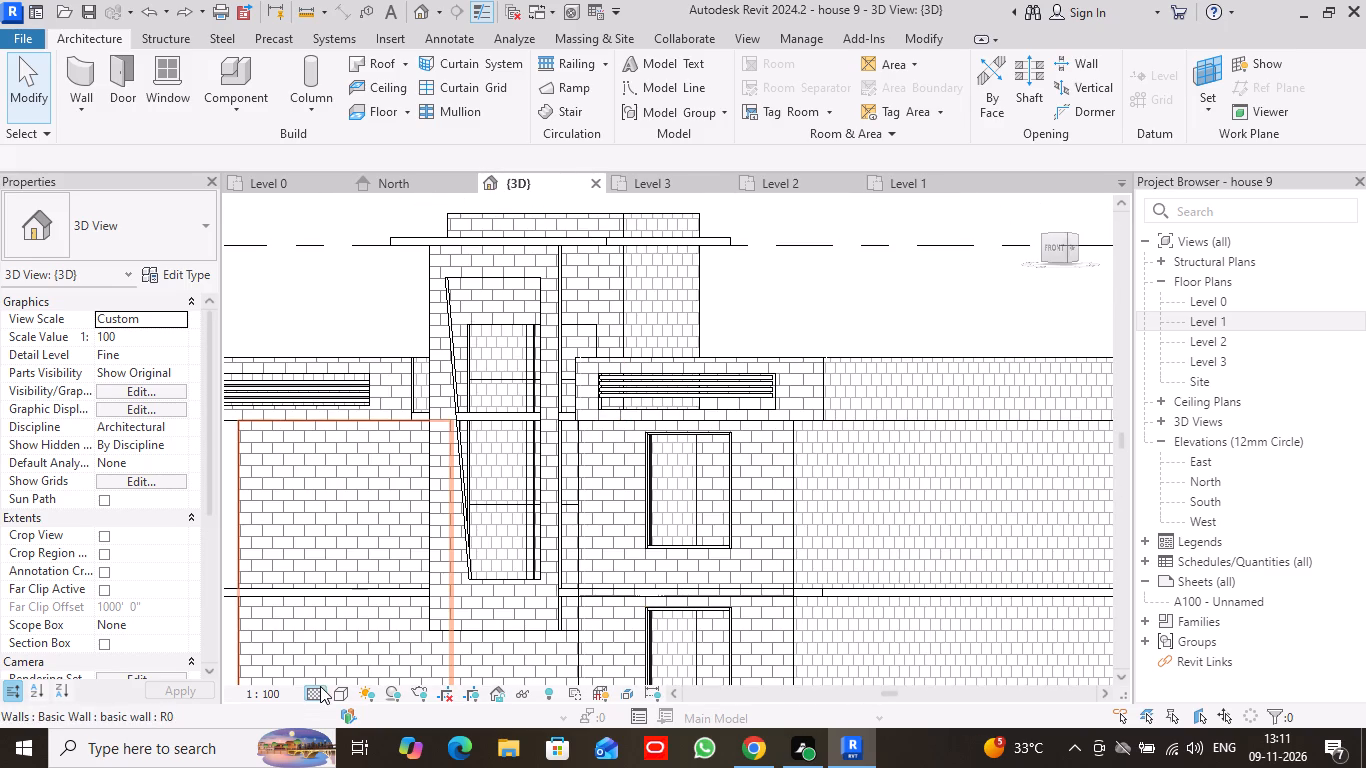
click(336, 690)
click(414, 613)
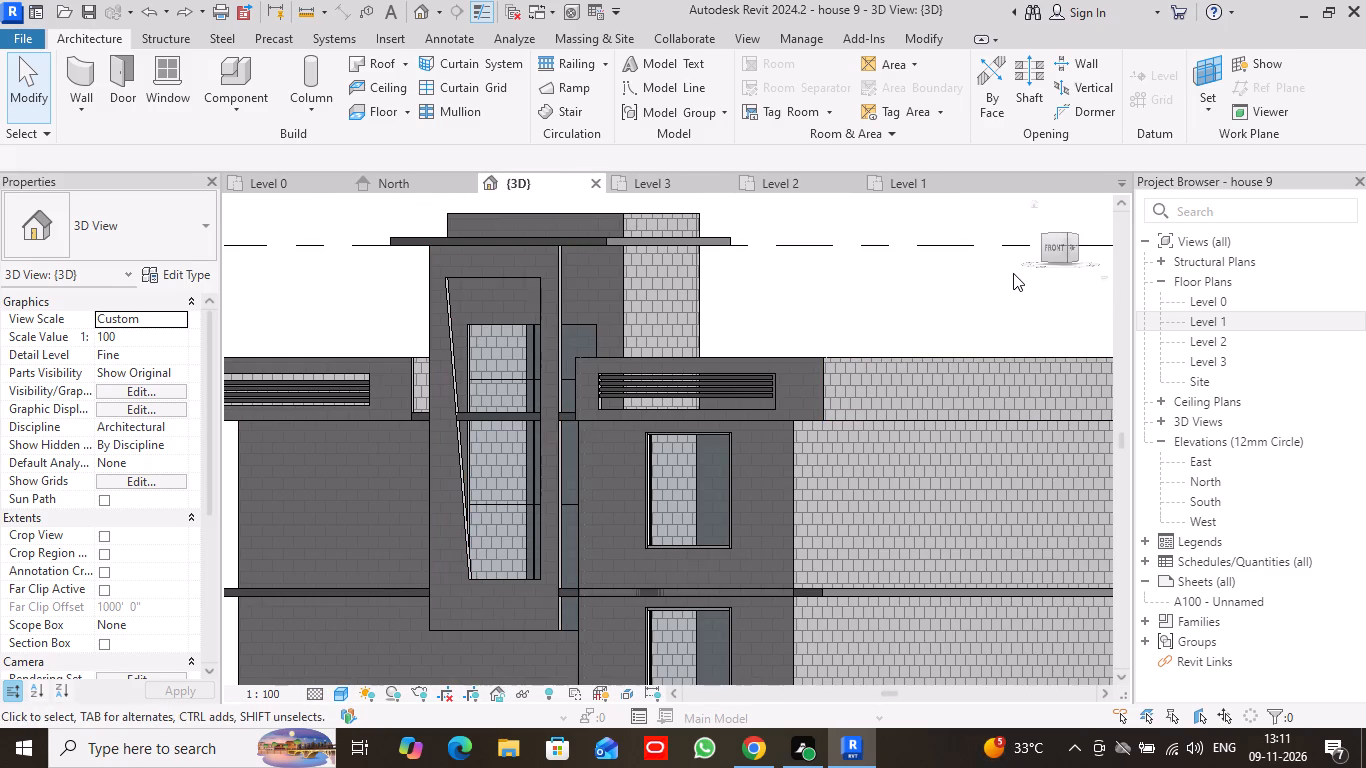
scroll(931, 298, down, 2)
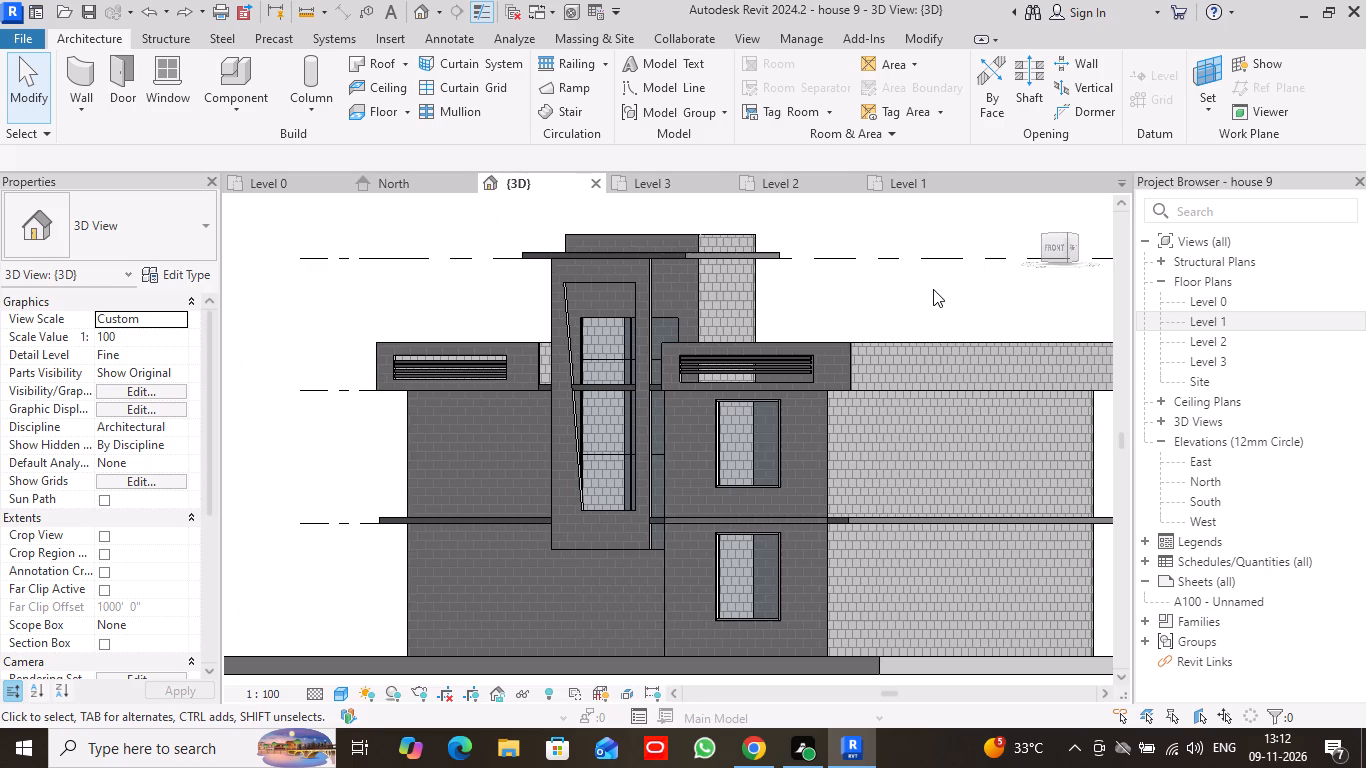
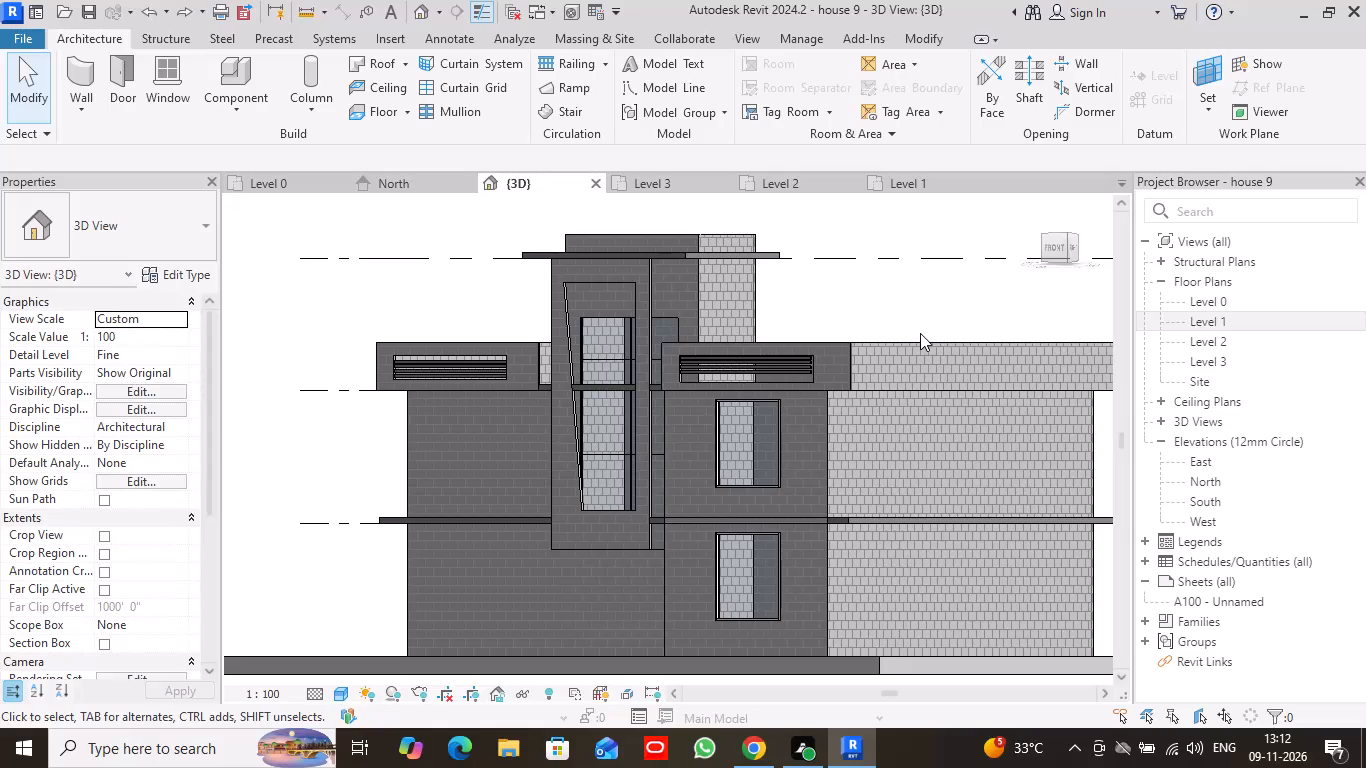
Examine the house in 3D from the front and from a raised front corner, including the tower's slanted opening and roof slab edge.
scroll(920, 333, down, 3)
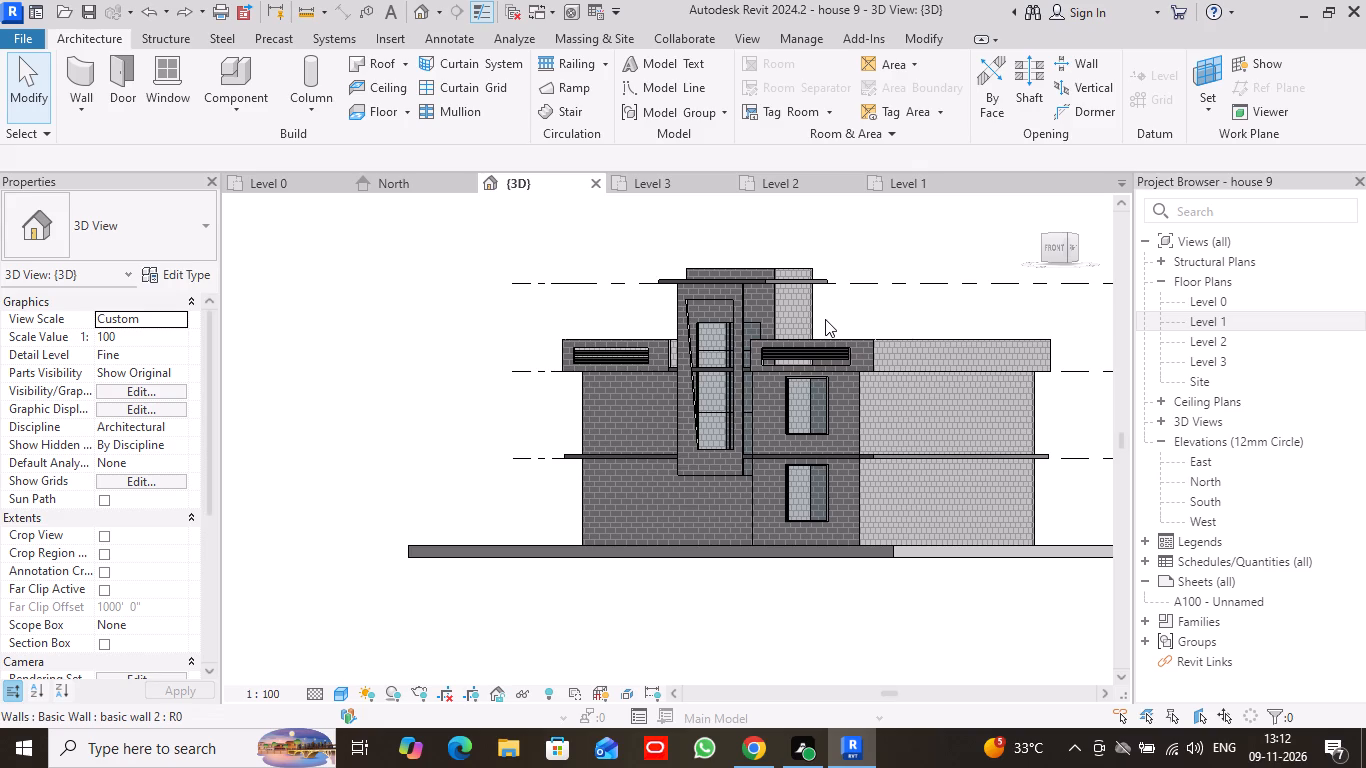
scroll(825, 319, down, 1)
scroll(825, 319, up, 2)
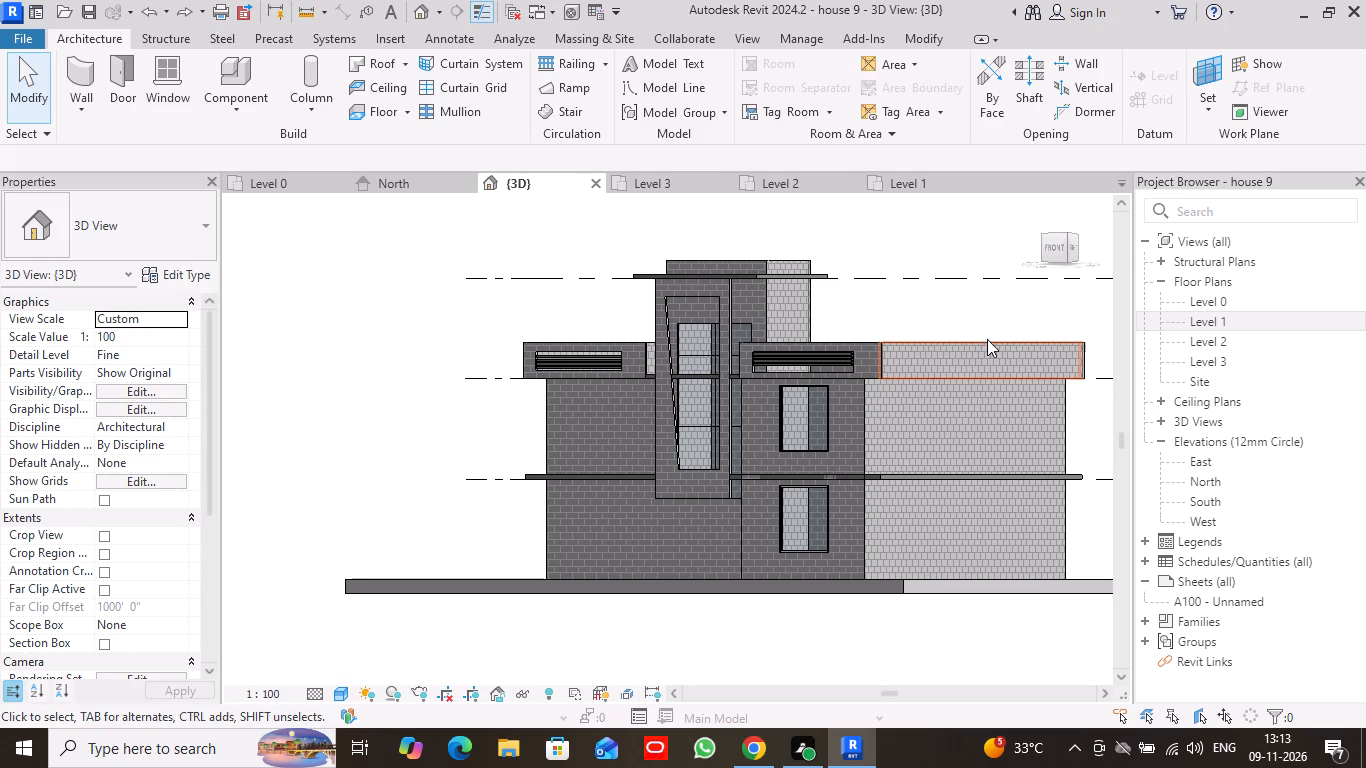
scroll(786, 431, down, 1)
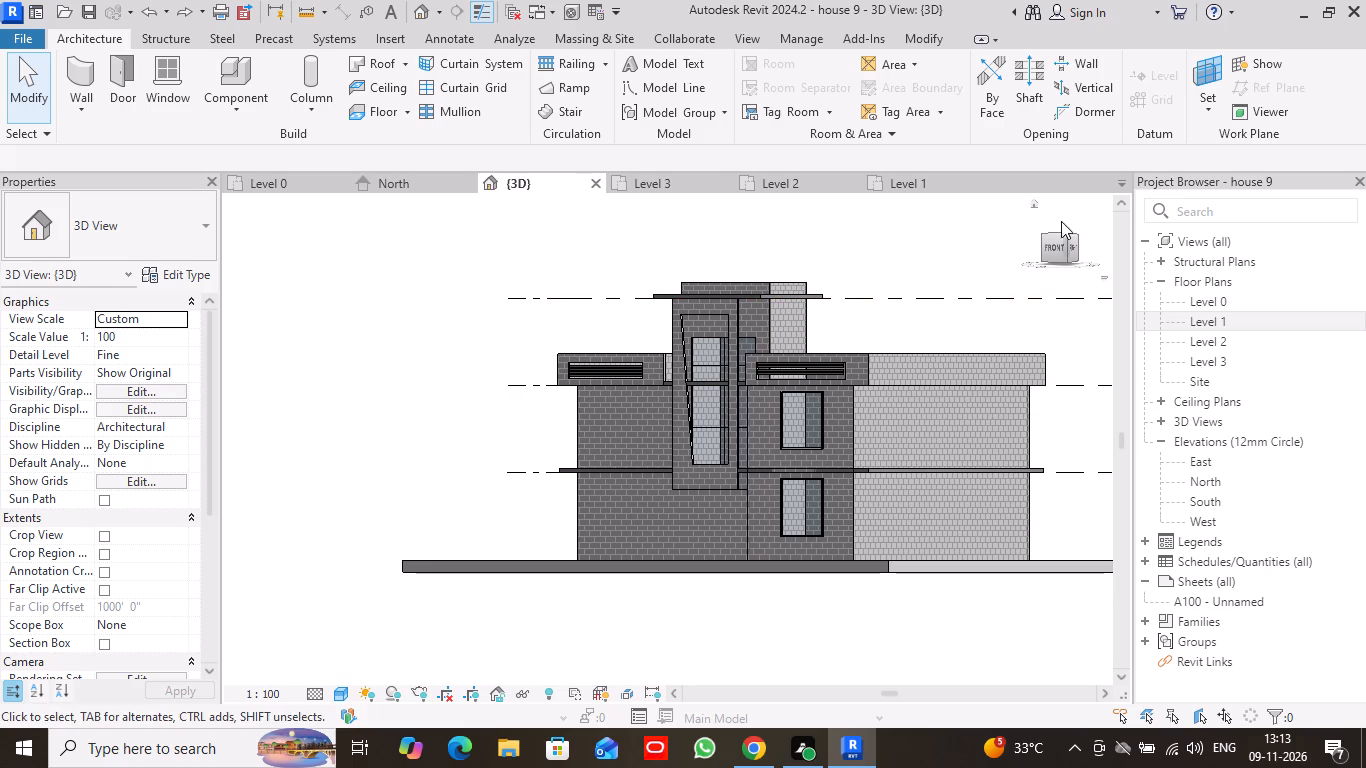
drag(1066, 241, 1034, 273)
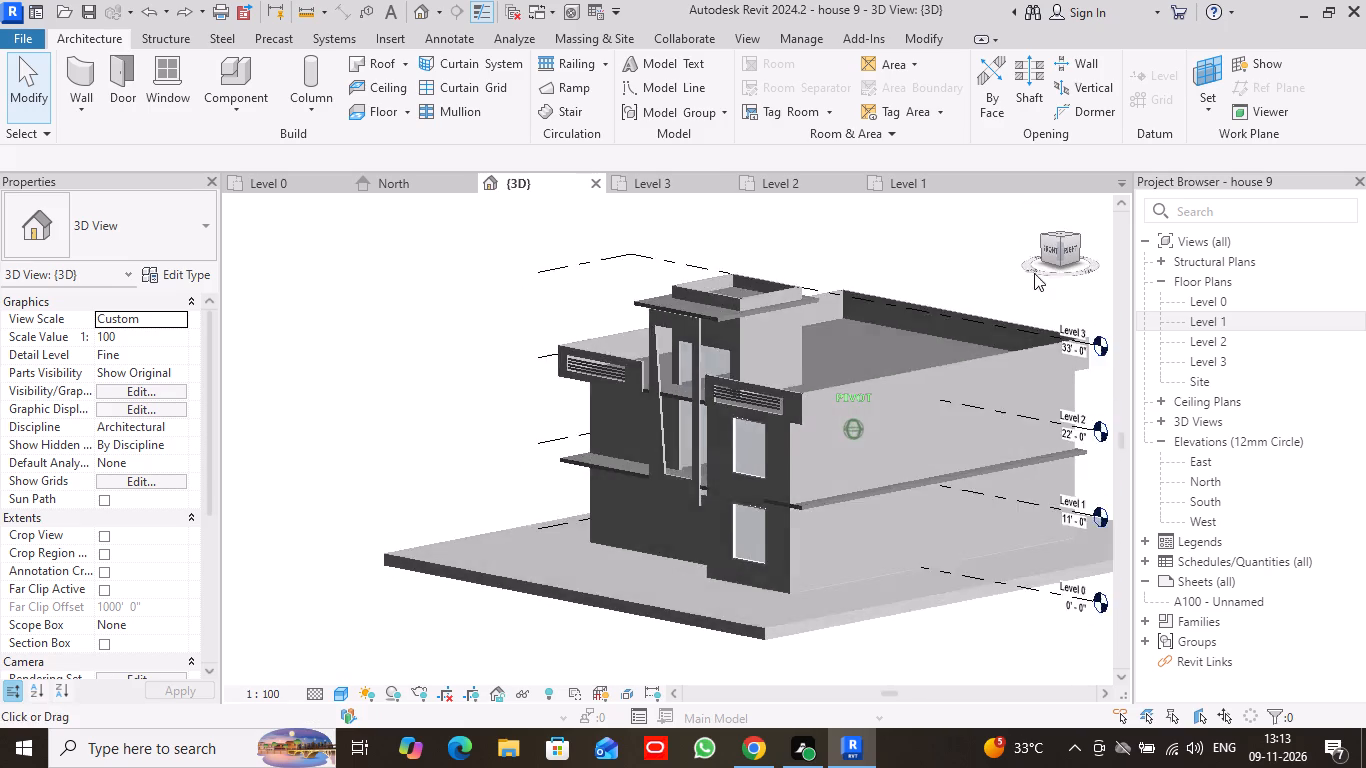
drag(1034, 273, 1051, 292)
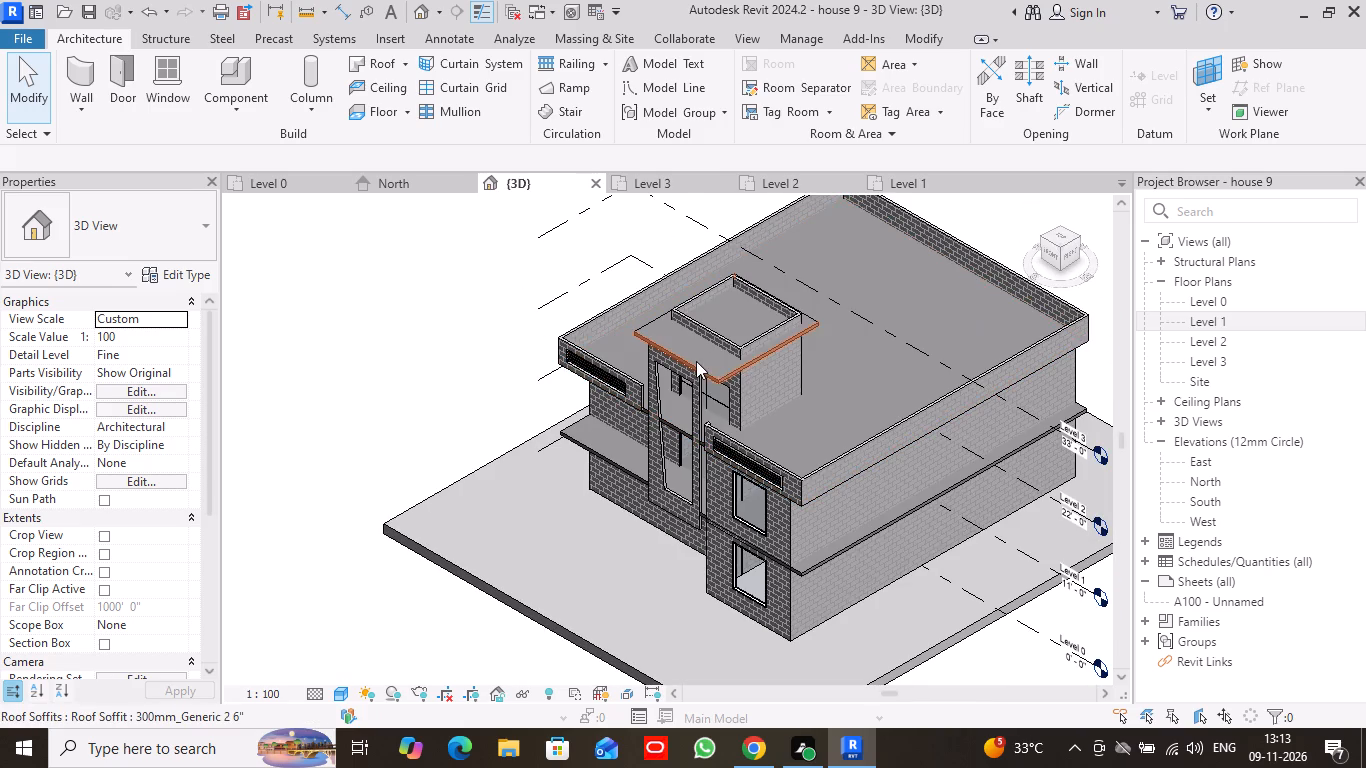
scroll(696, 361, up, 16)
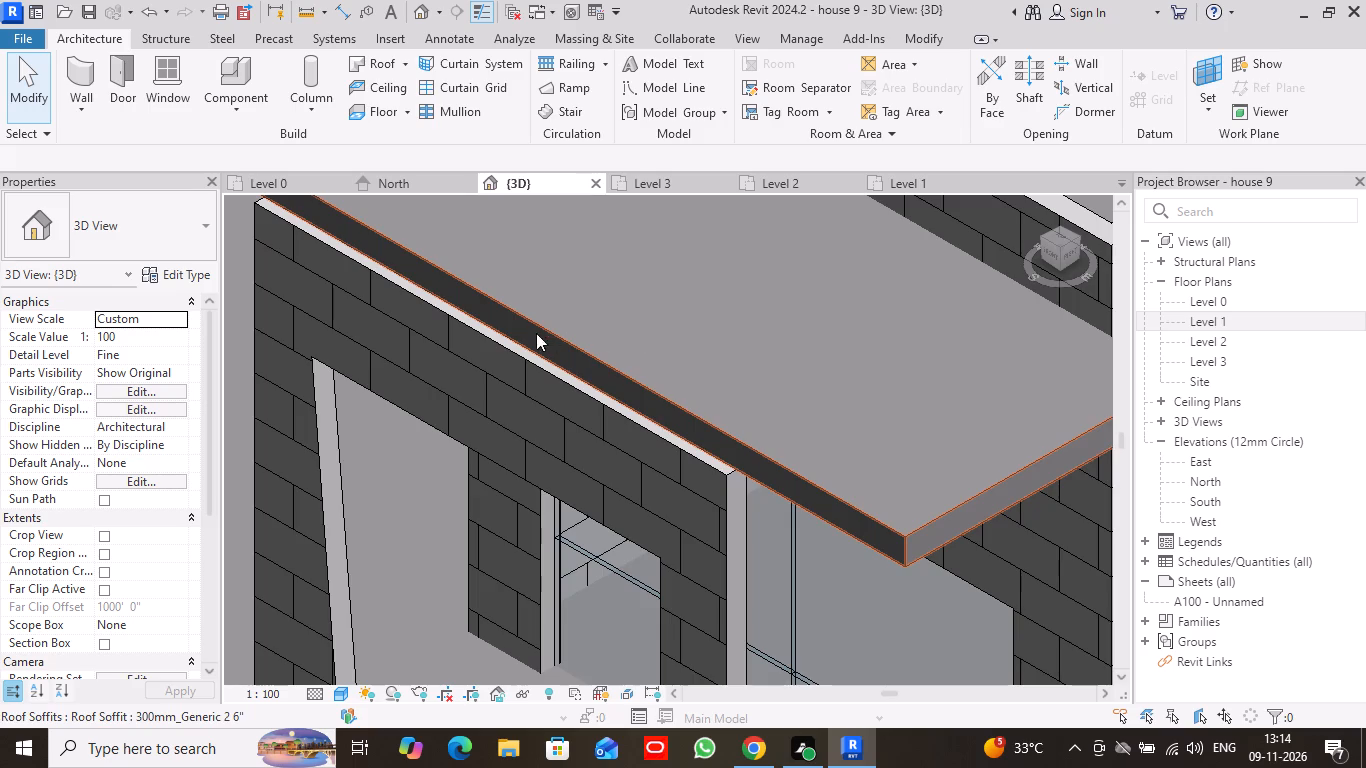
scroll(370, 313, down, 14)
scroll(525, 367, down, 1)
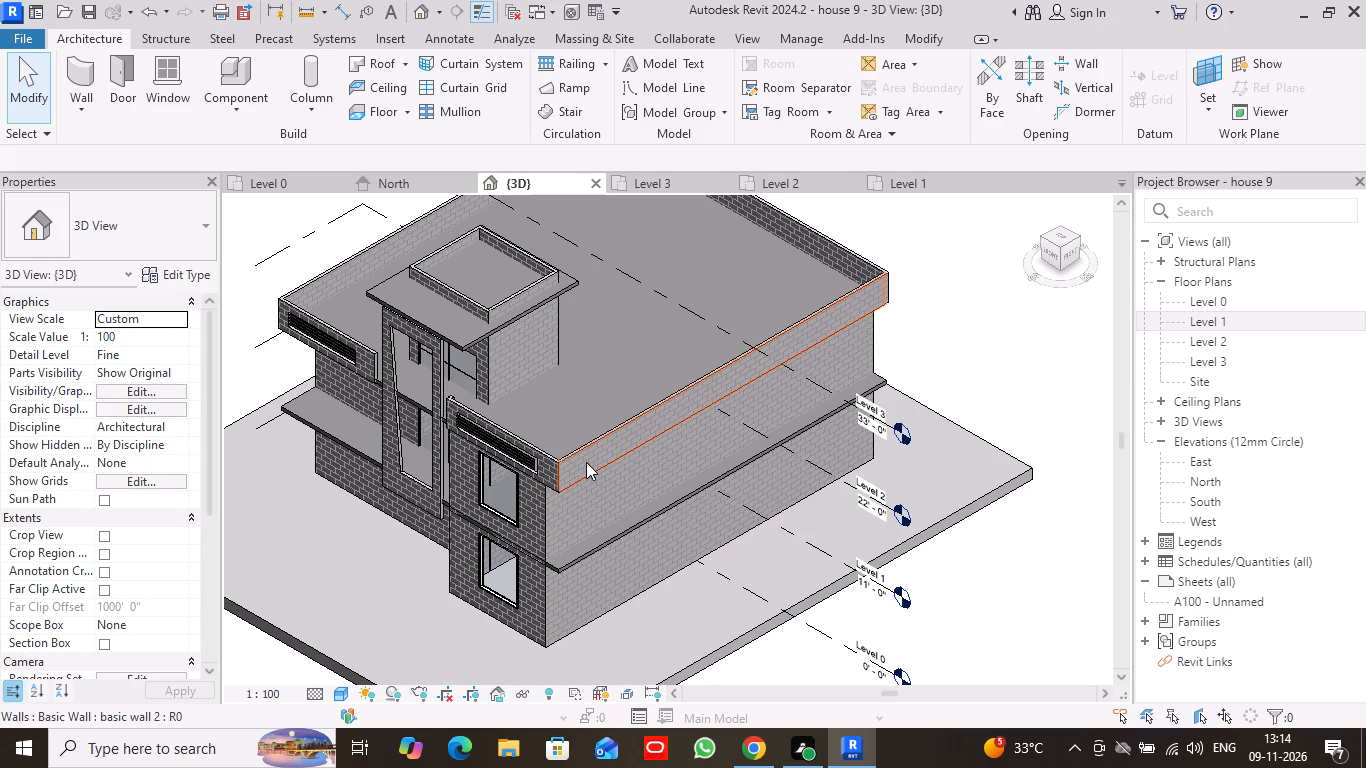
scroll(586, 462, down, 2)
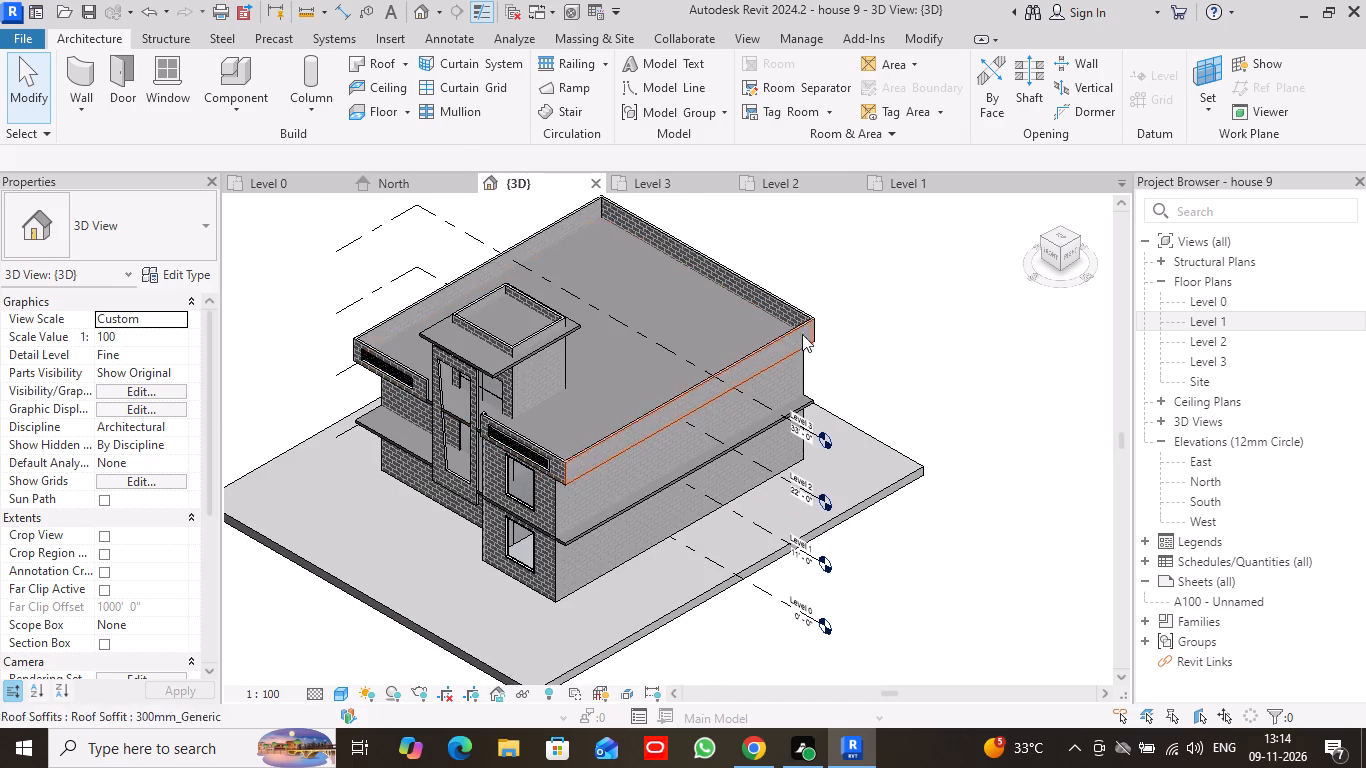
scroll(837, 328, down, 1)
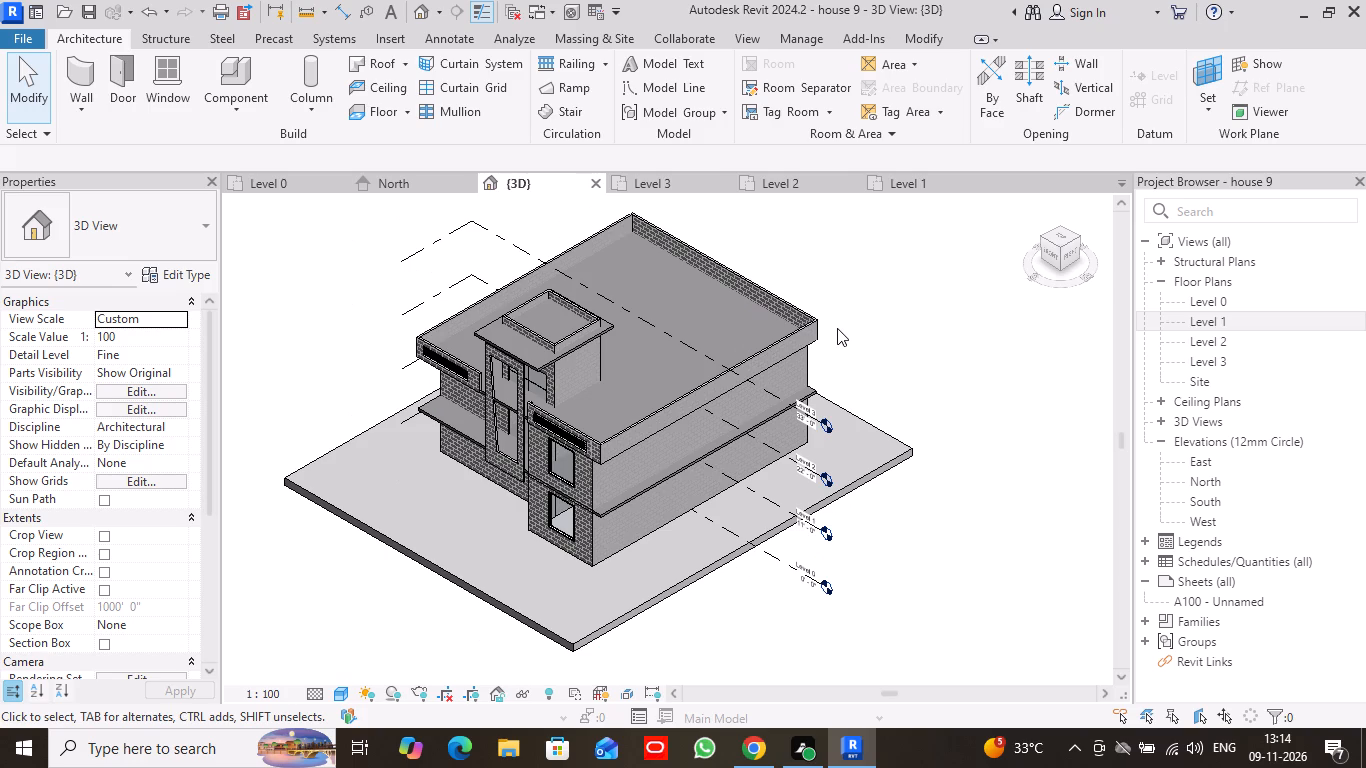
scroll(612, 422, up, 2)
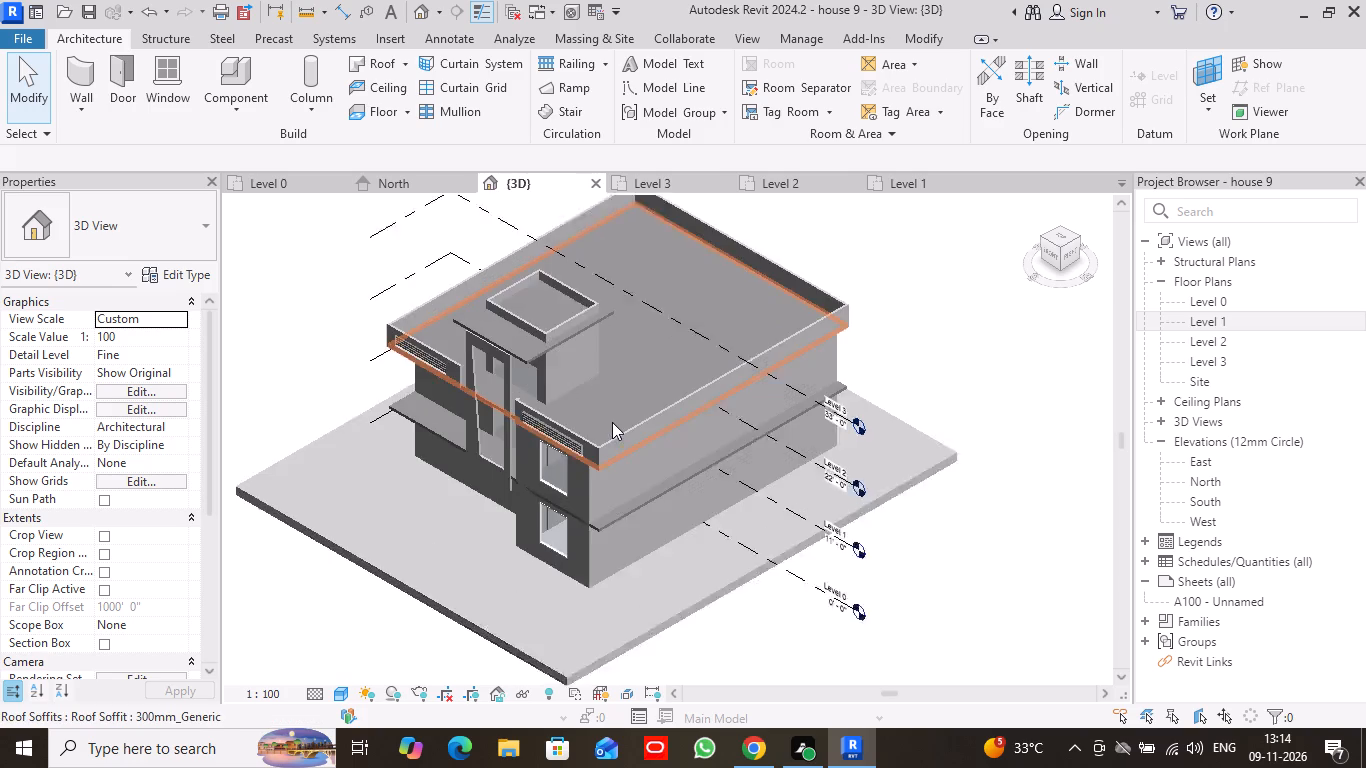
scroll(612, 422, up, 6)
scroll(522, 397, up, 3)
scroll(524, 398, down, 6)
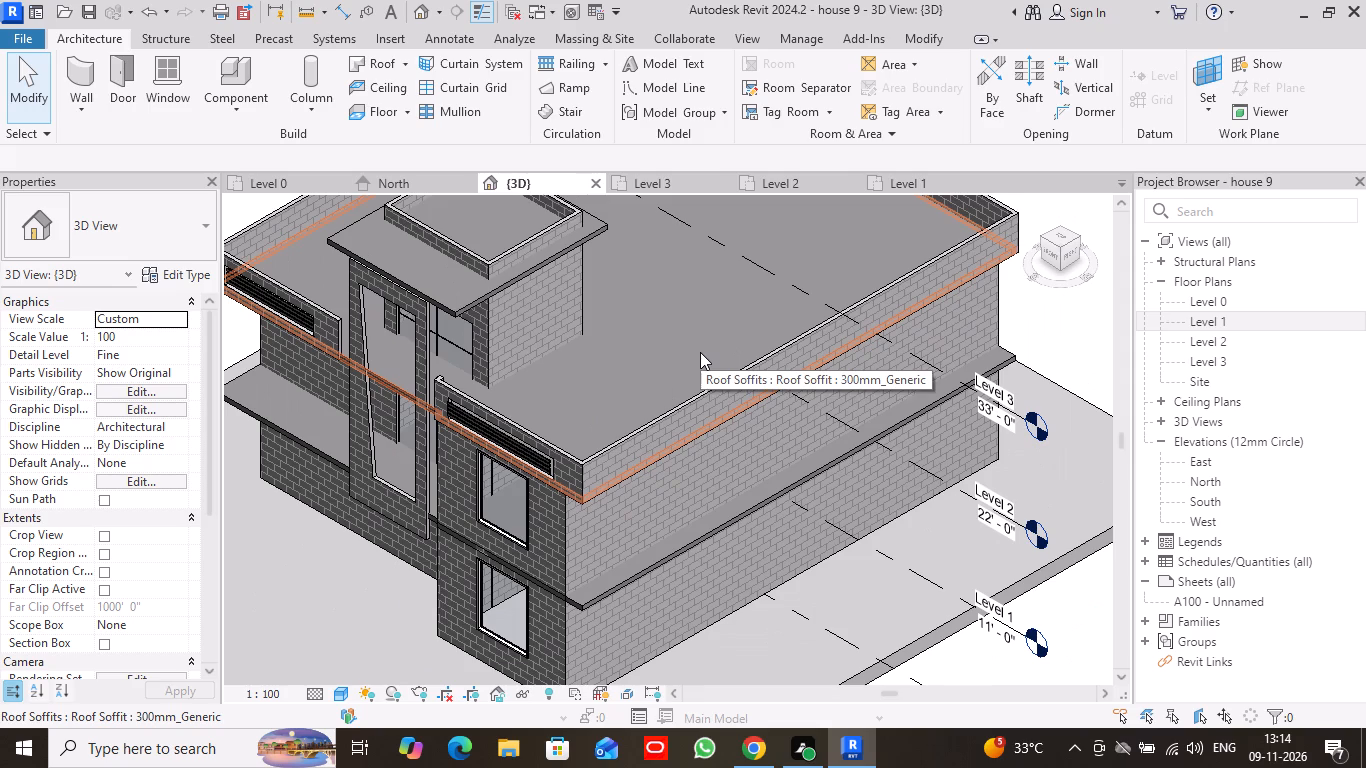
scroll(694, 381, down, 3)
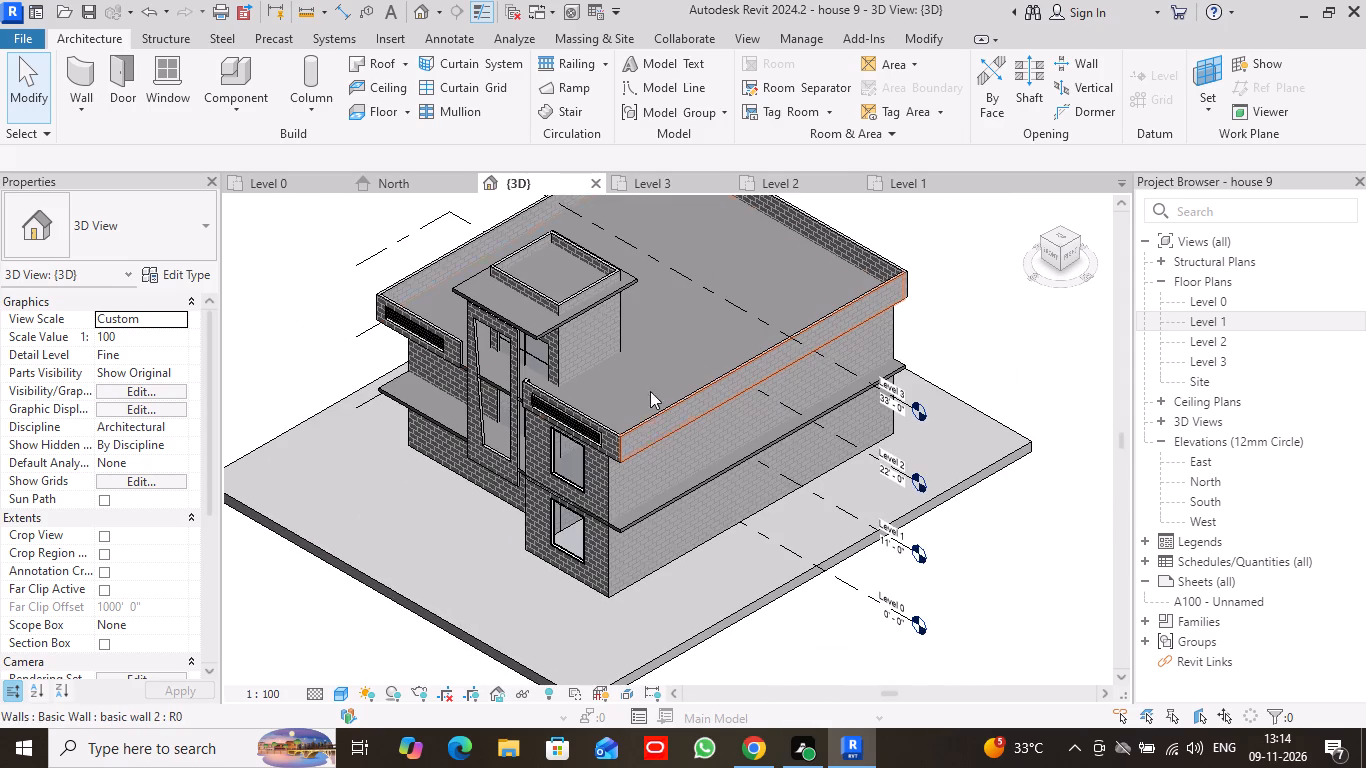
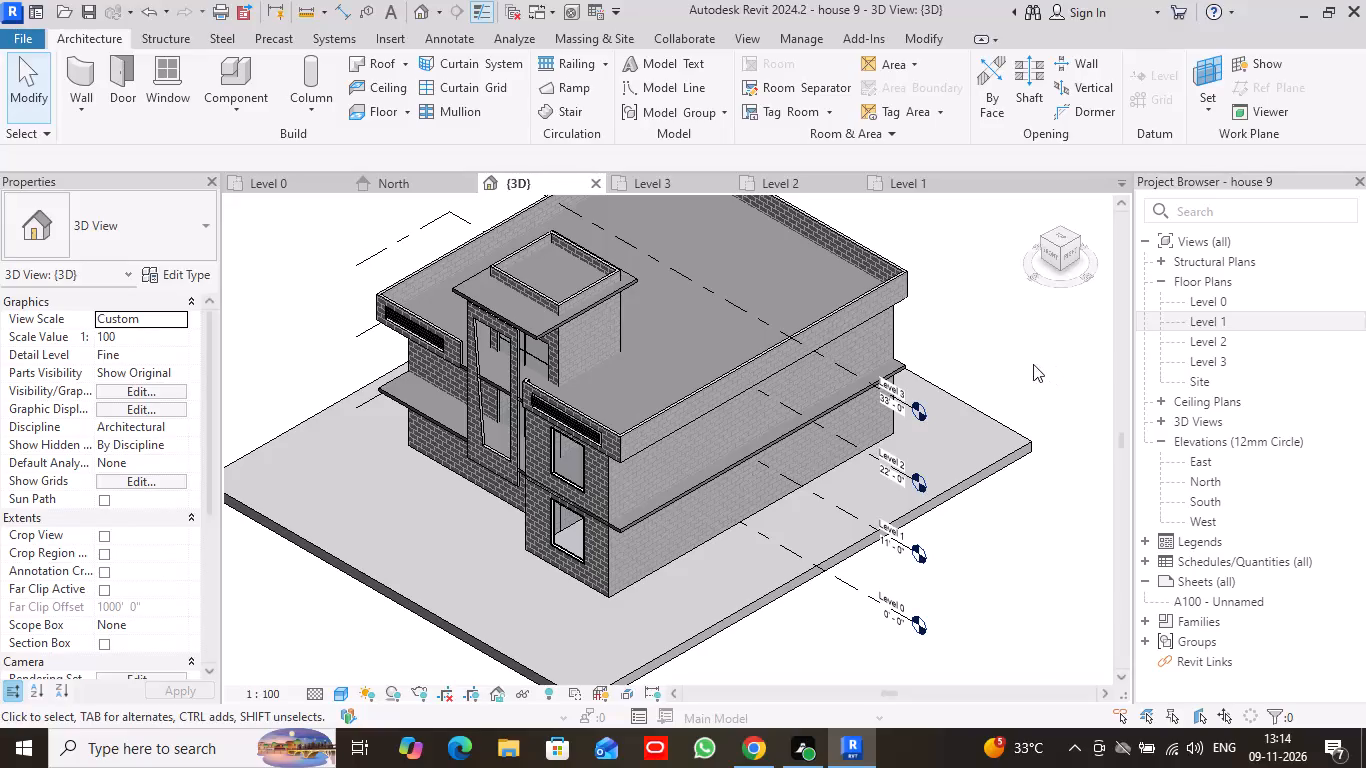
Examine the whole house in 3D from the raised front corner, including the tower, slanted opening and roof edges.
scroll(987, 365, down, 2)
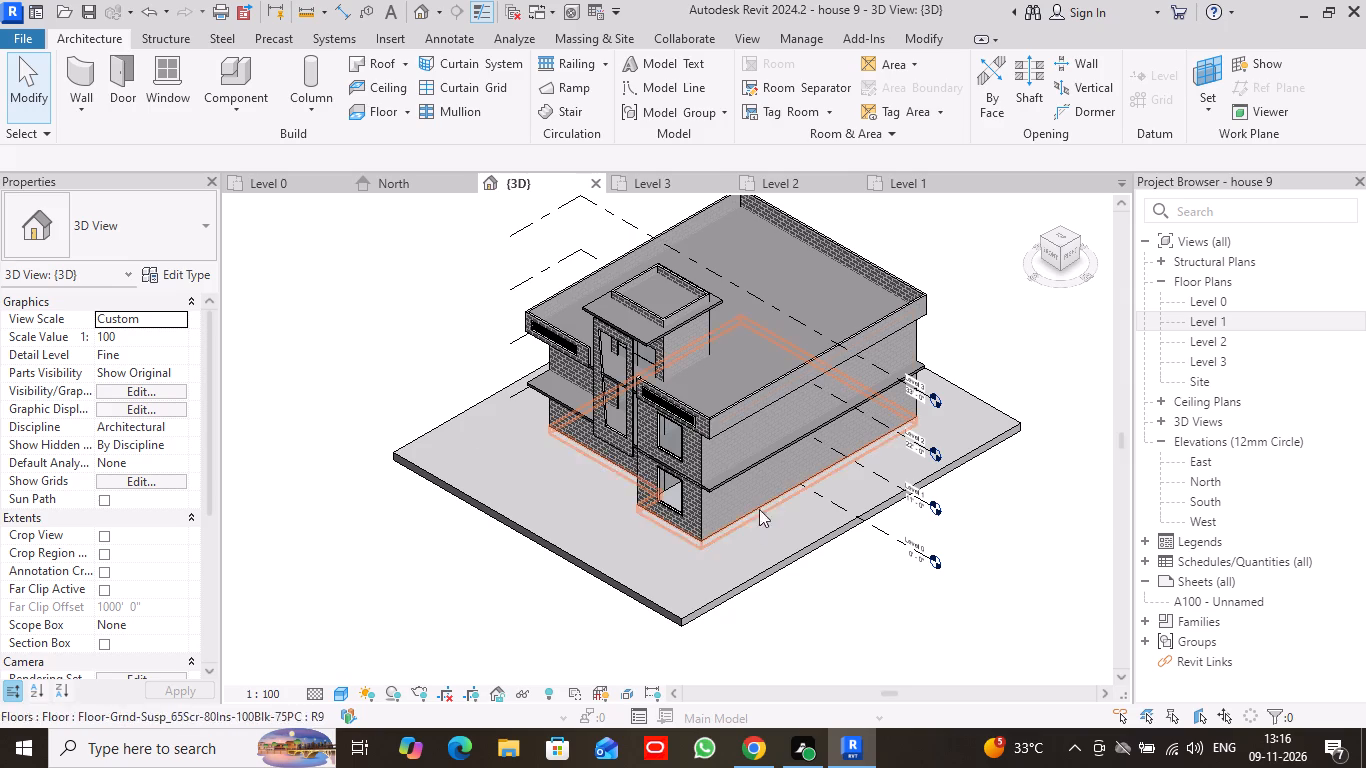
scroll(620, 466, up, 4)
scroll(630, 442, down, 1)
scroll(630, 442, up, 3)
scroll(527, 500, down, 1)
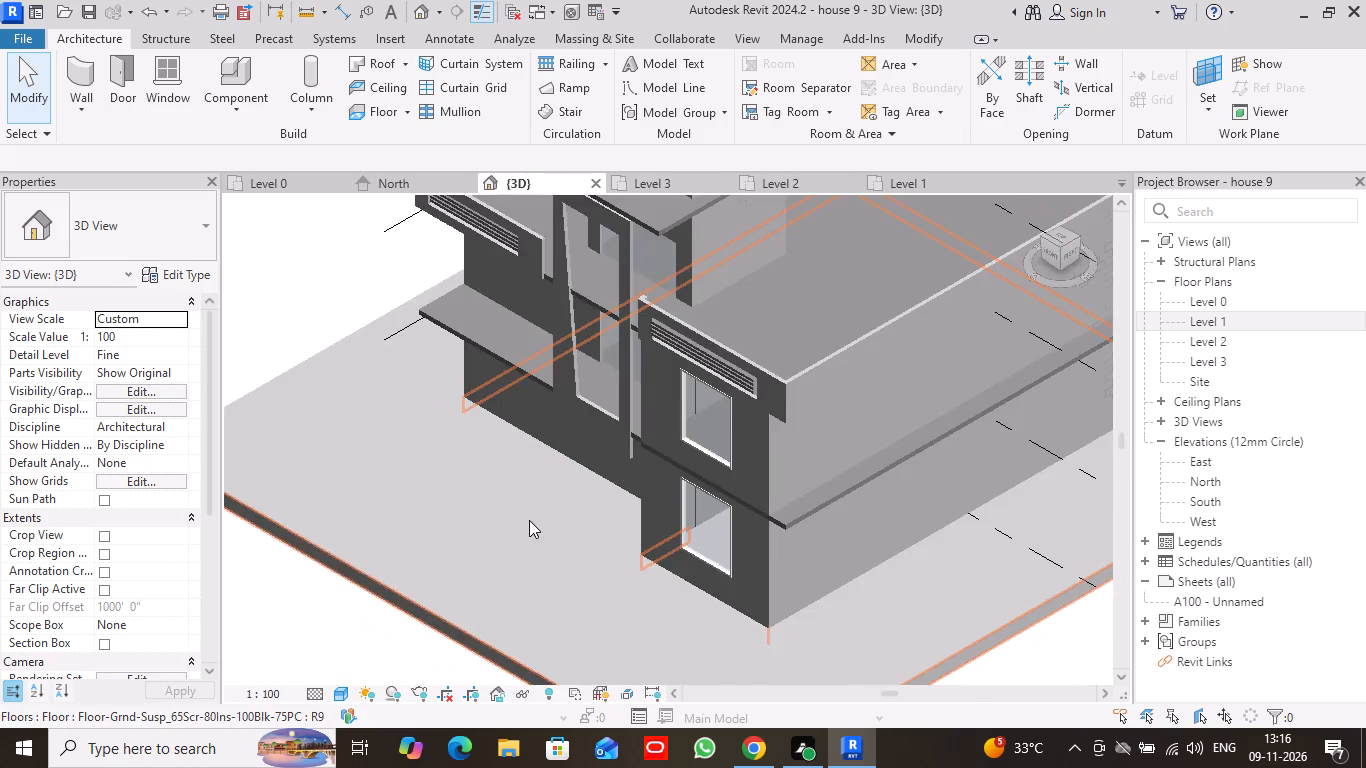
middle_drag(526, 534, 486, 625)
scroll(524, 543, down, 1)
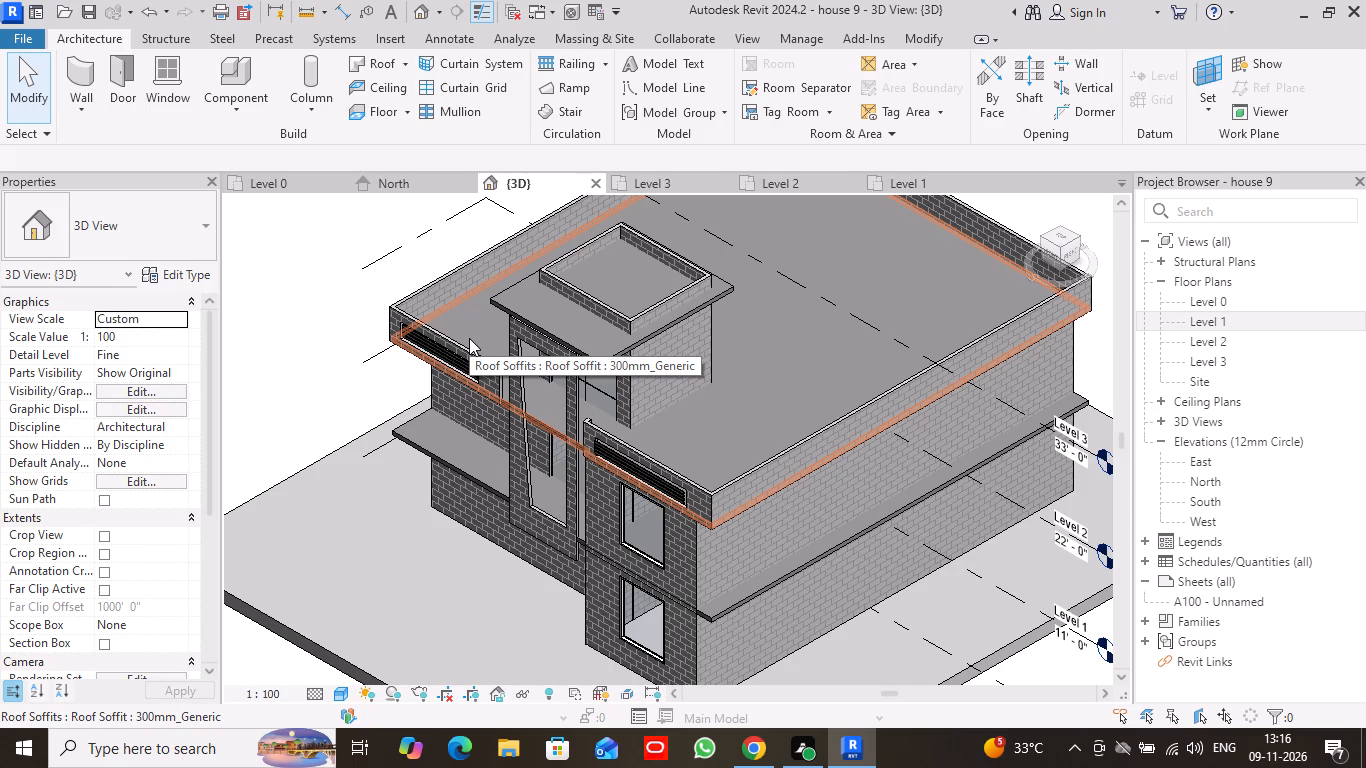
scroll(299, 334, down, 1)
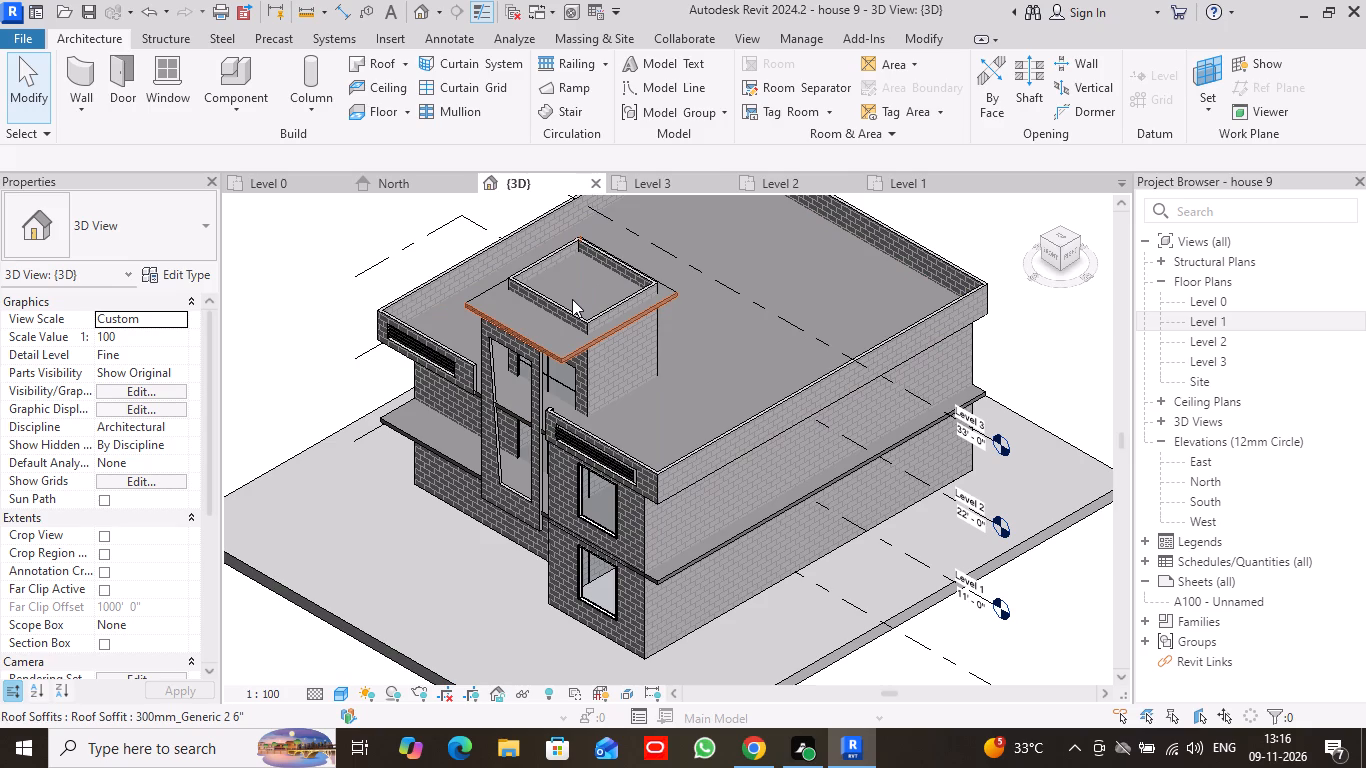
scroll(611, 263, down, 2)
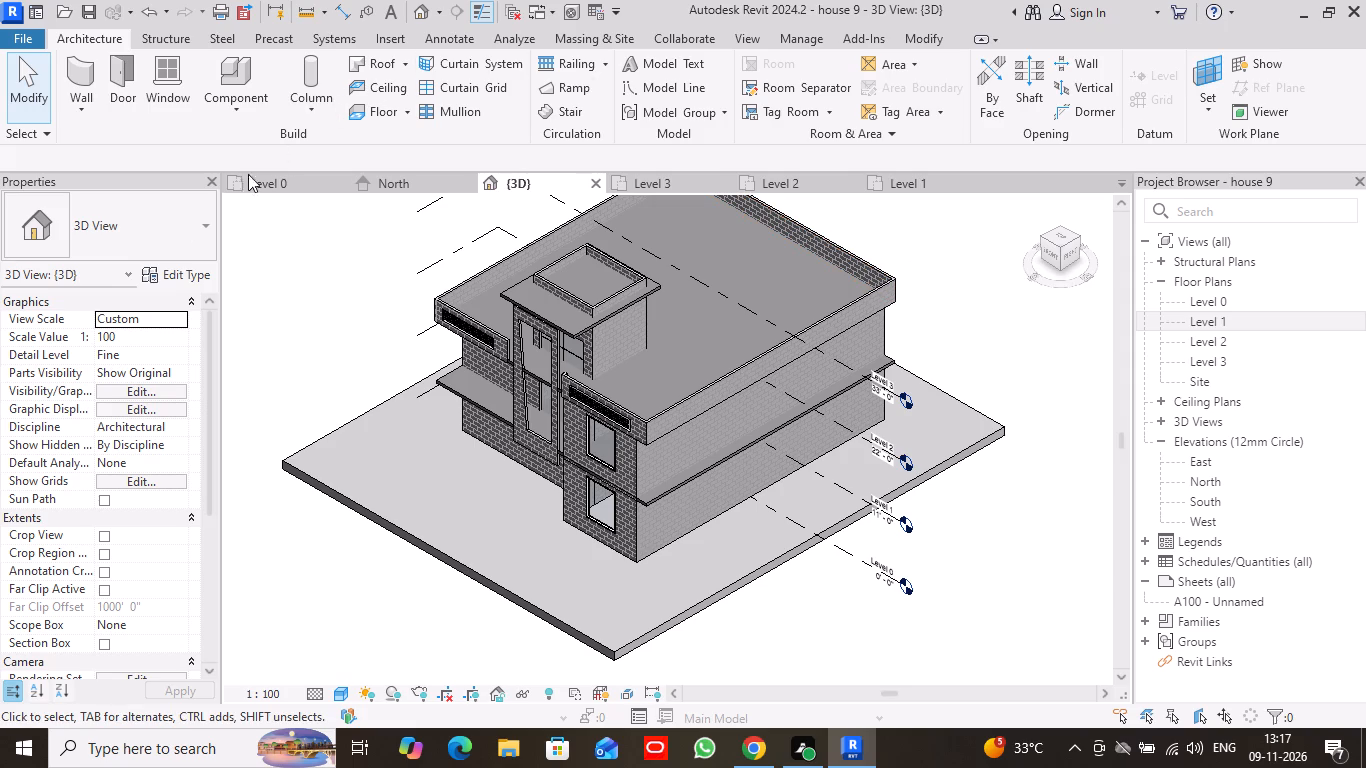
Create an in-place model in the Generic Models category and name it Generic Models 2.
click(229, 107)
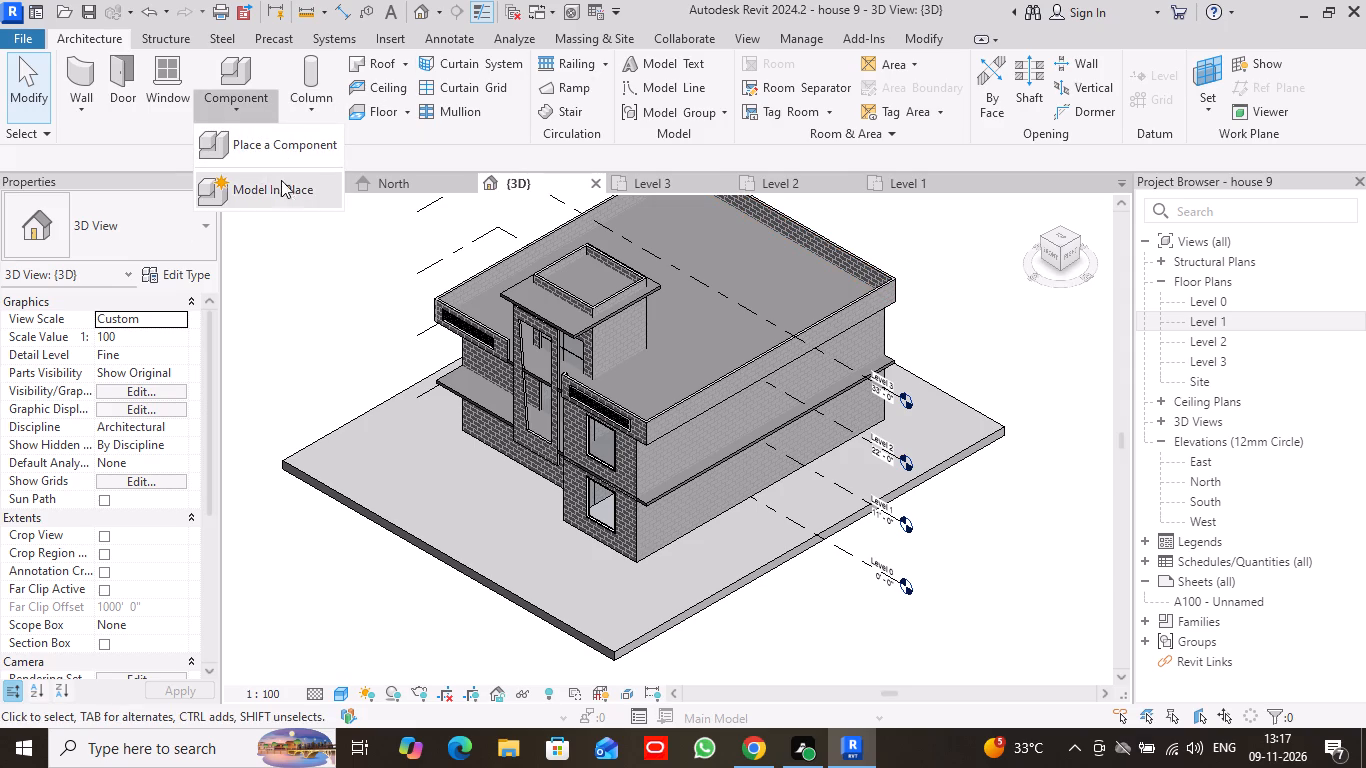
click(281, 191)
scroll(589, 302, down, 2)
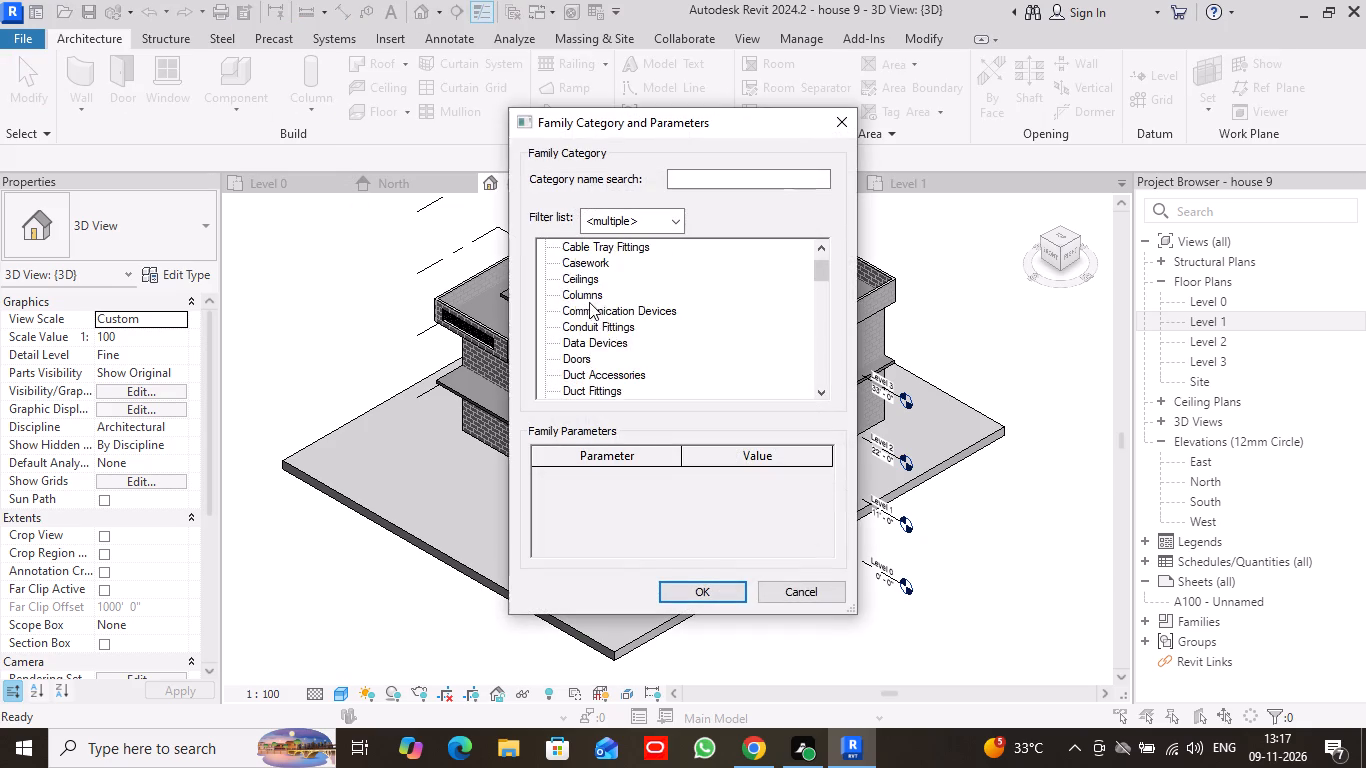
scroll(589, 302, down, 15)
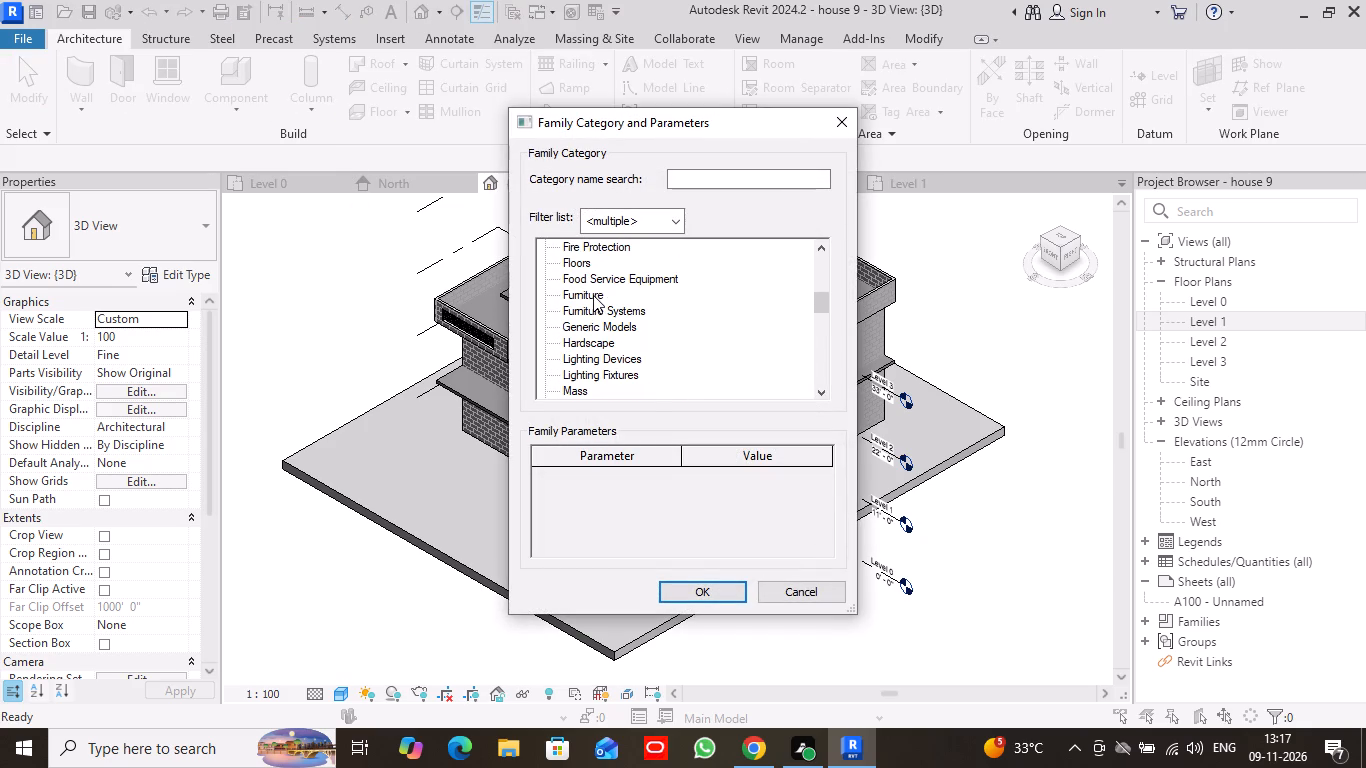
click(637, 314)
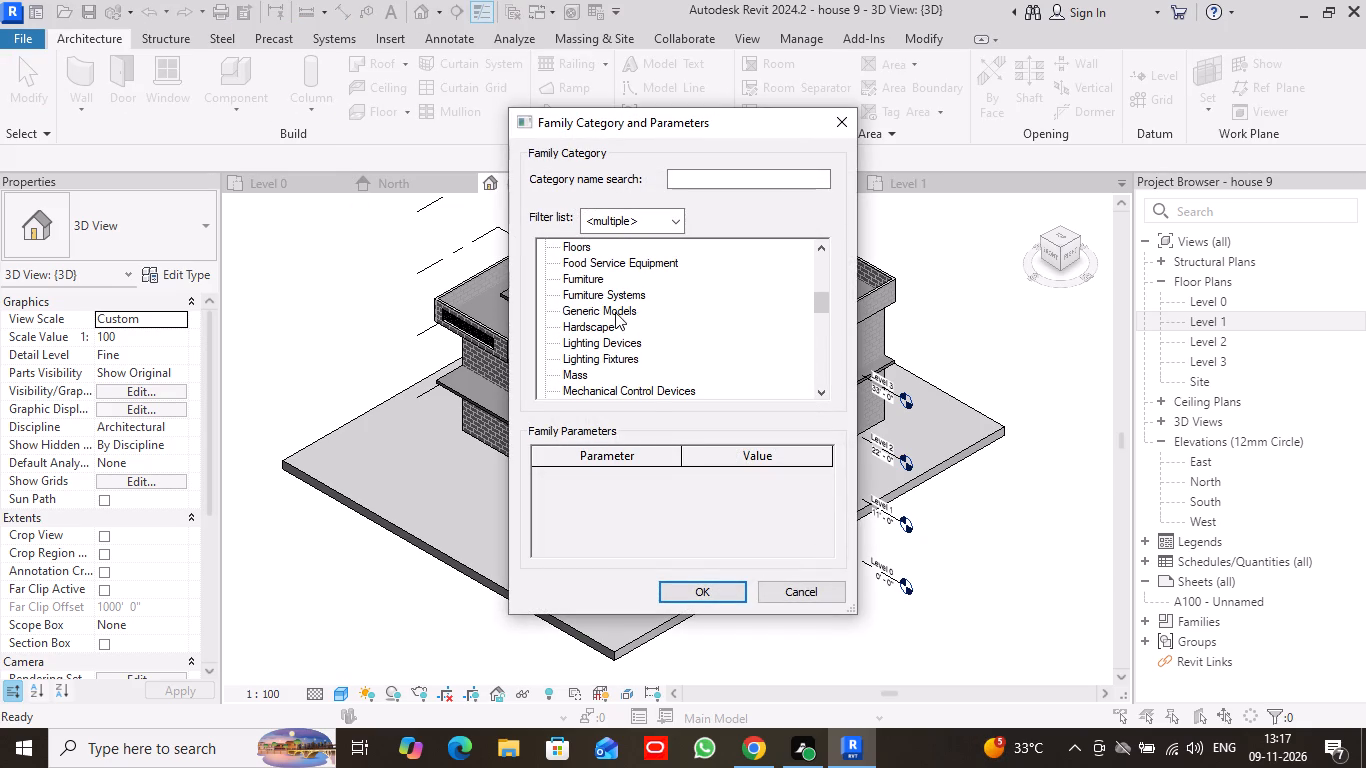
click(614, 312)
click(710, 592)
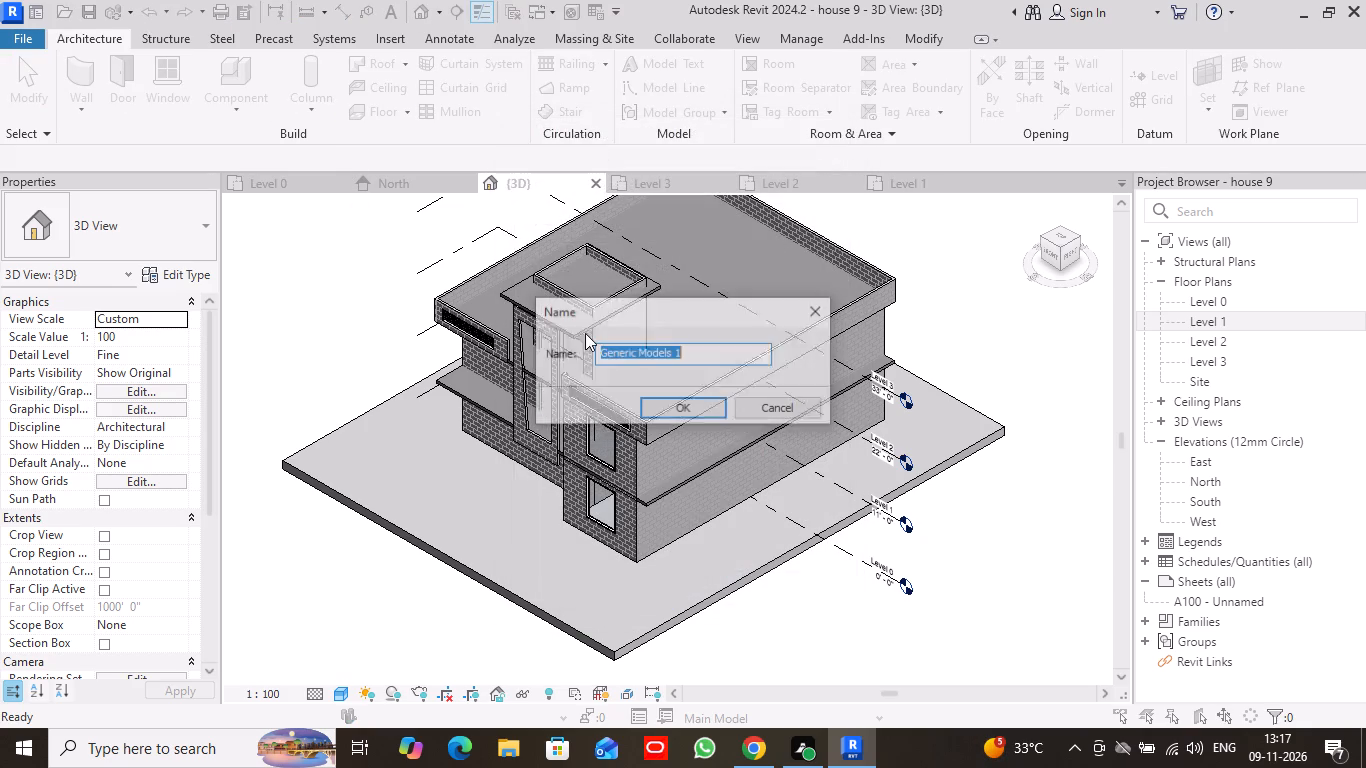
click(687, 357)
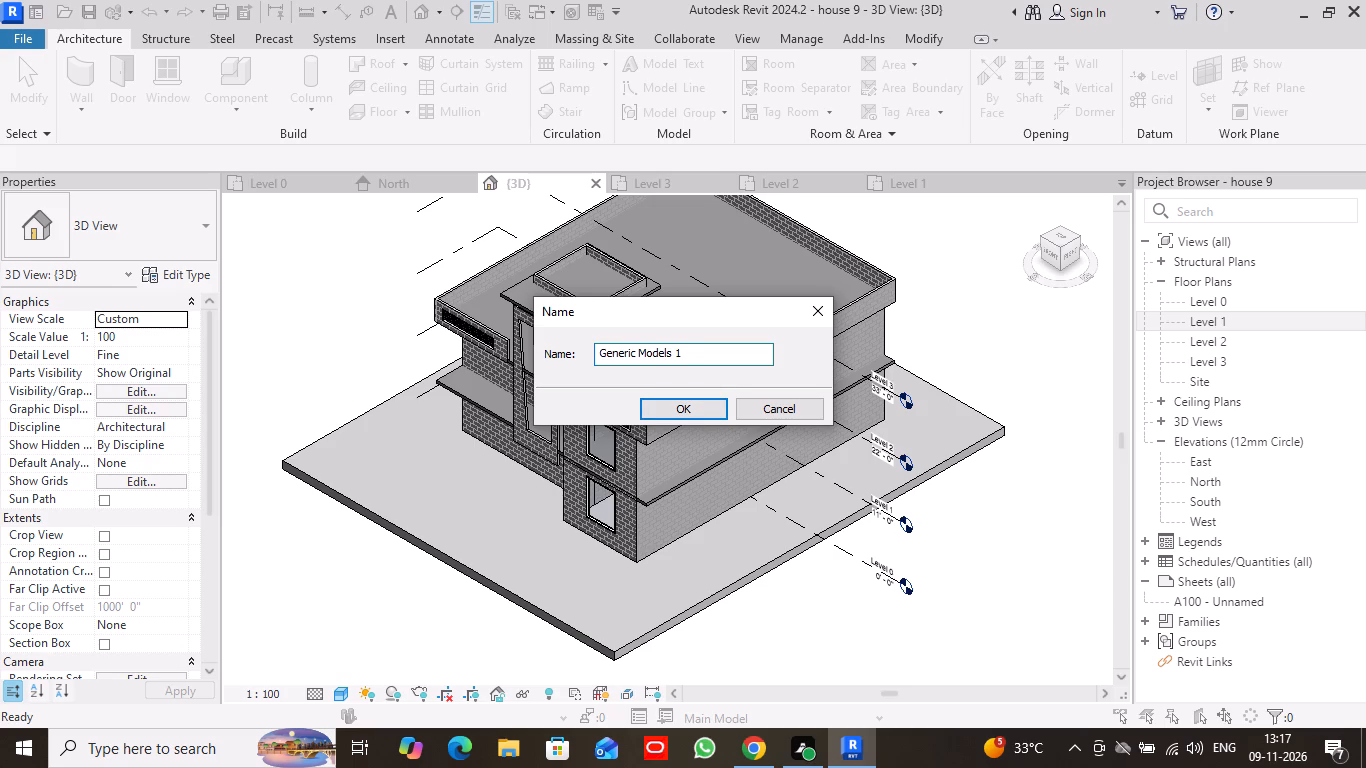
key(BackSpace)
key(2)
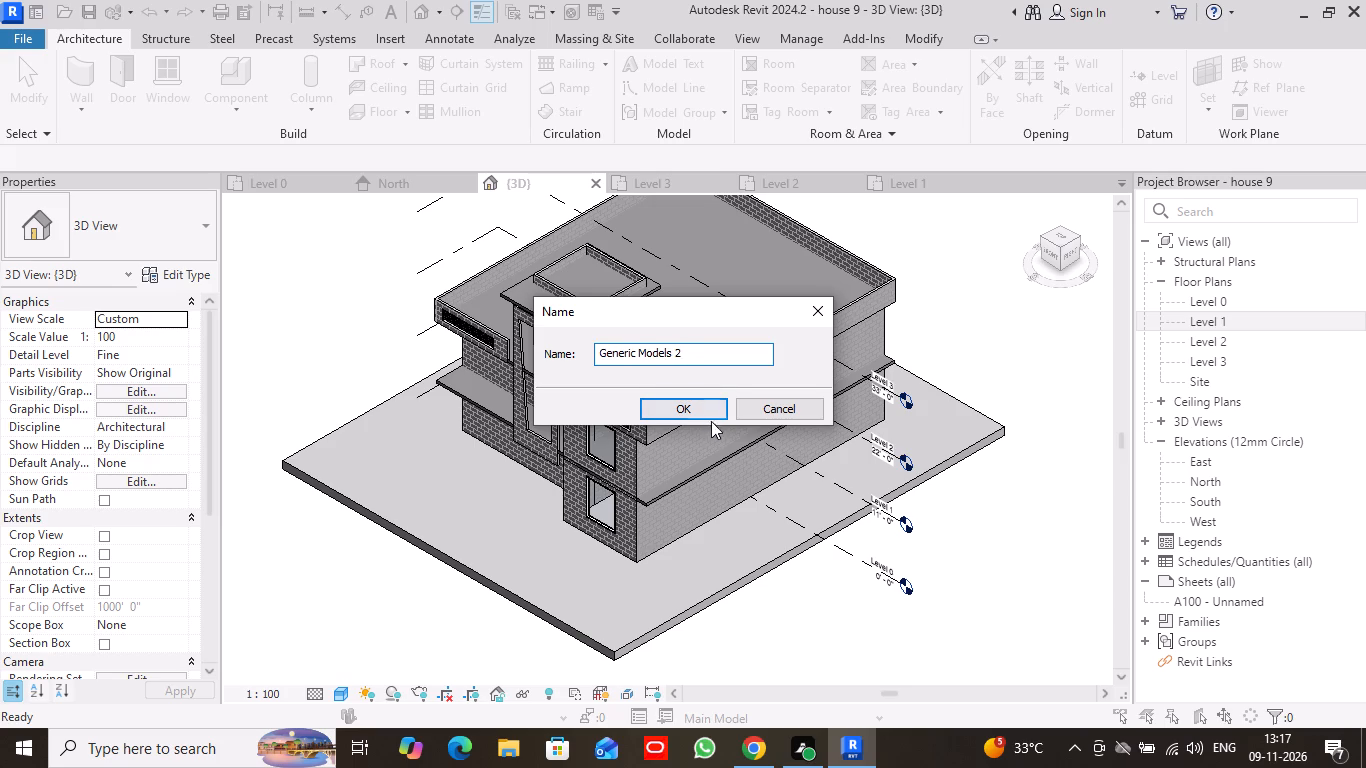
click(705, 412)
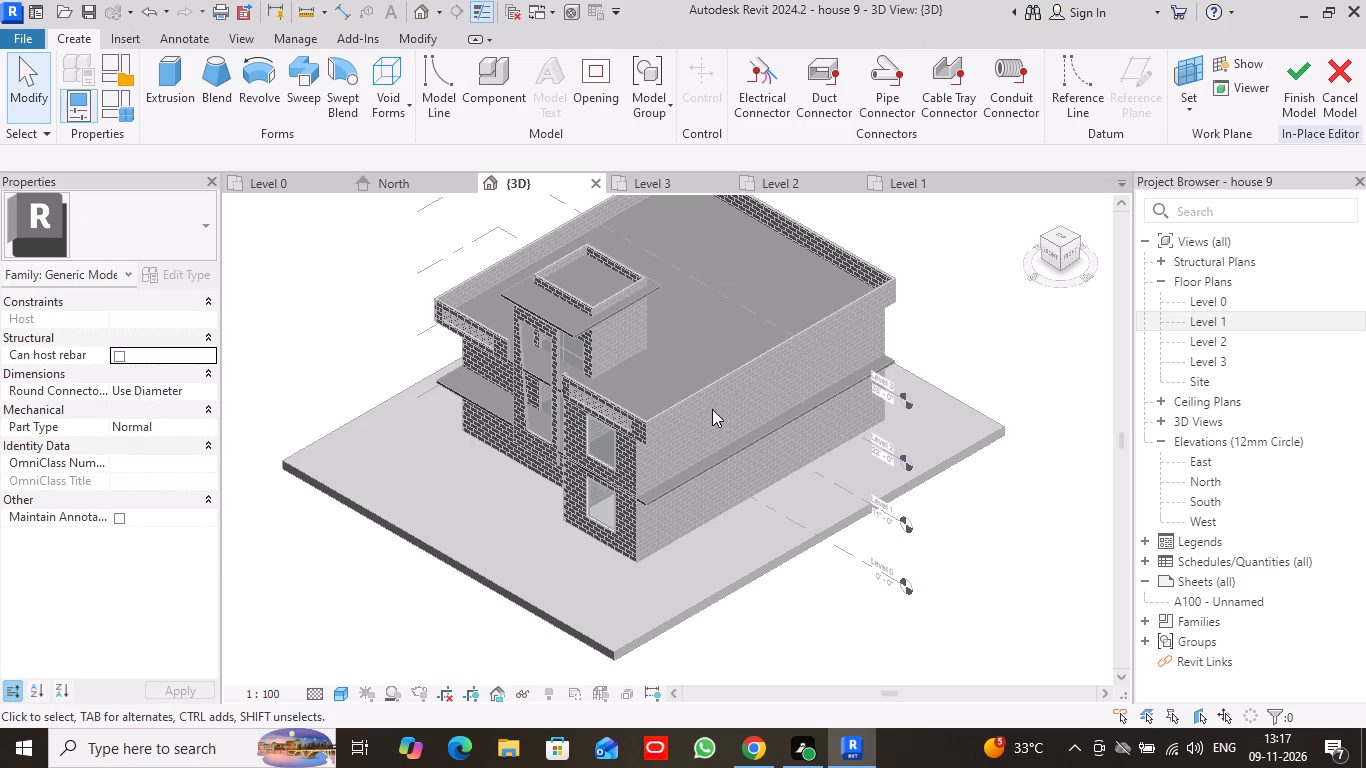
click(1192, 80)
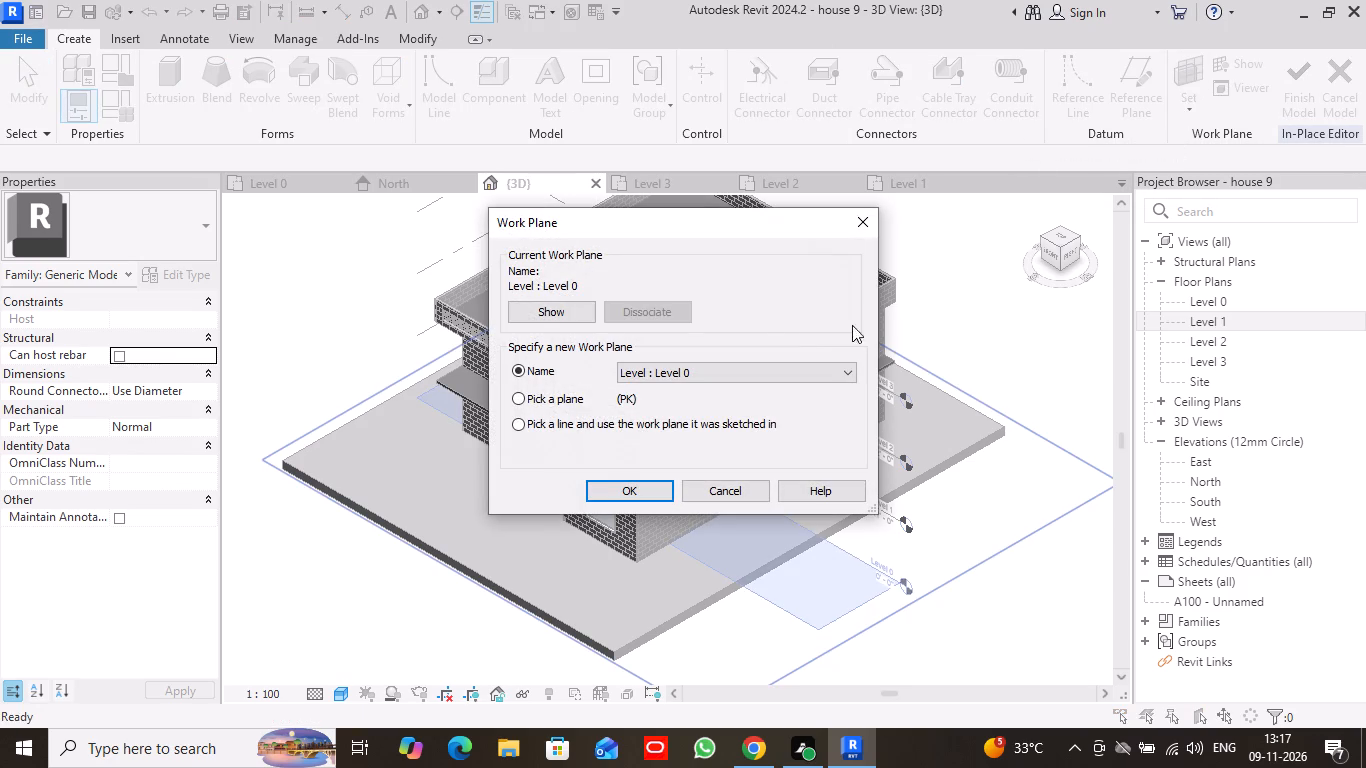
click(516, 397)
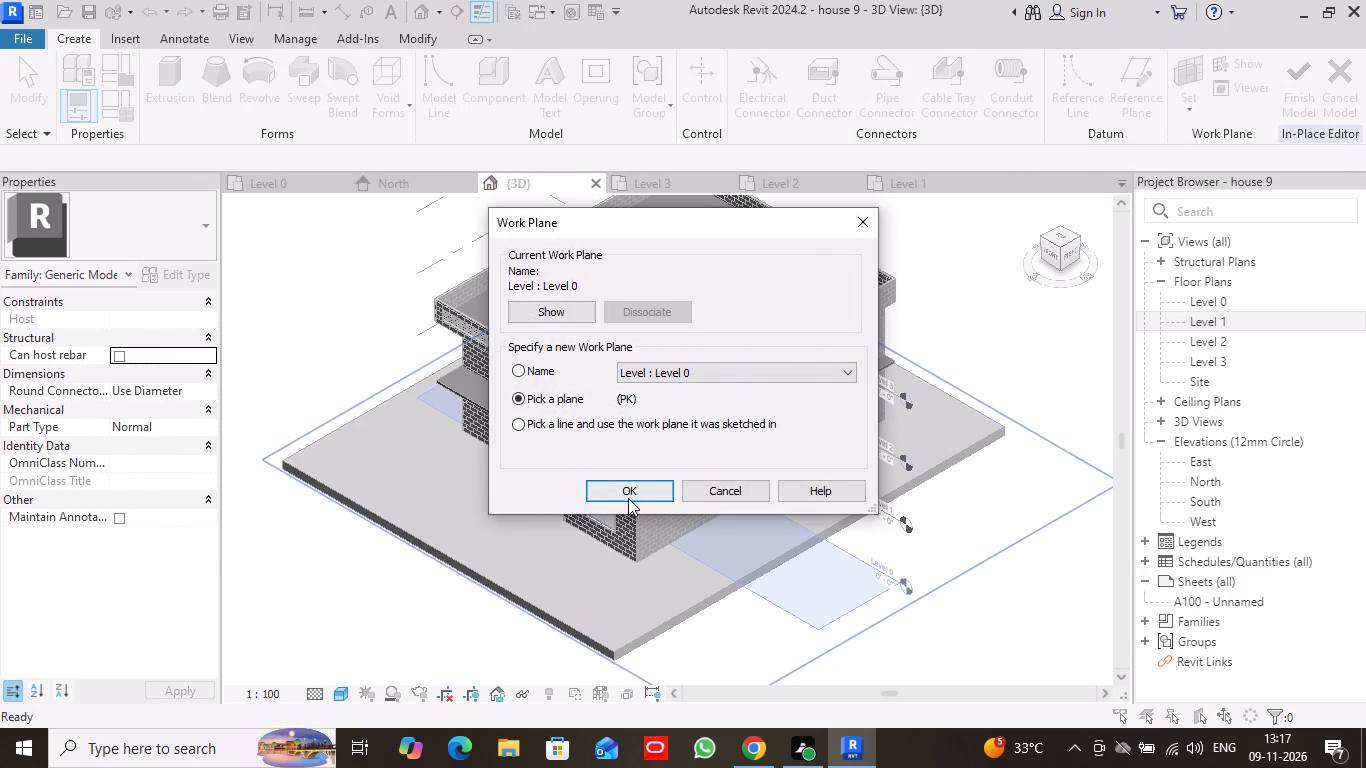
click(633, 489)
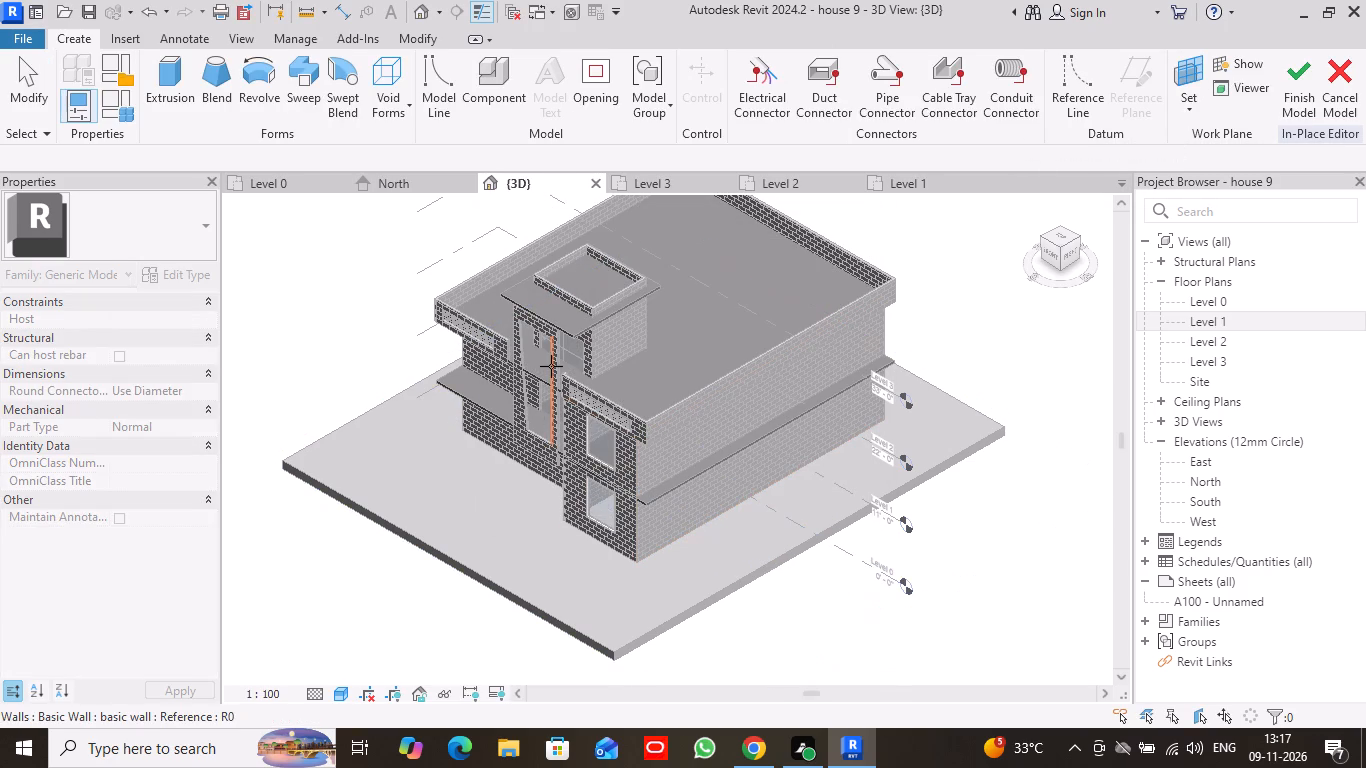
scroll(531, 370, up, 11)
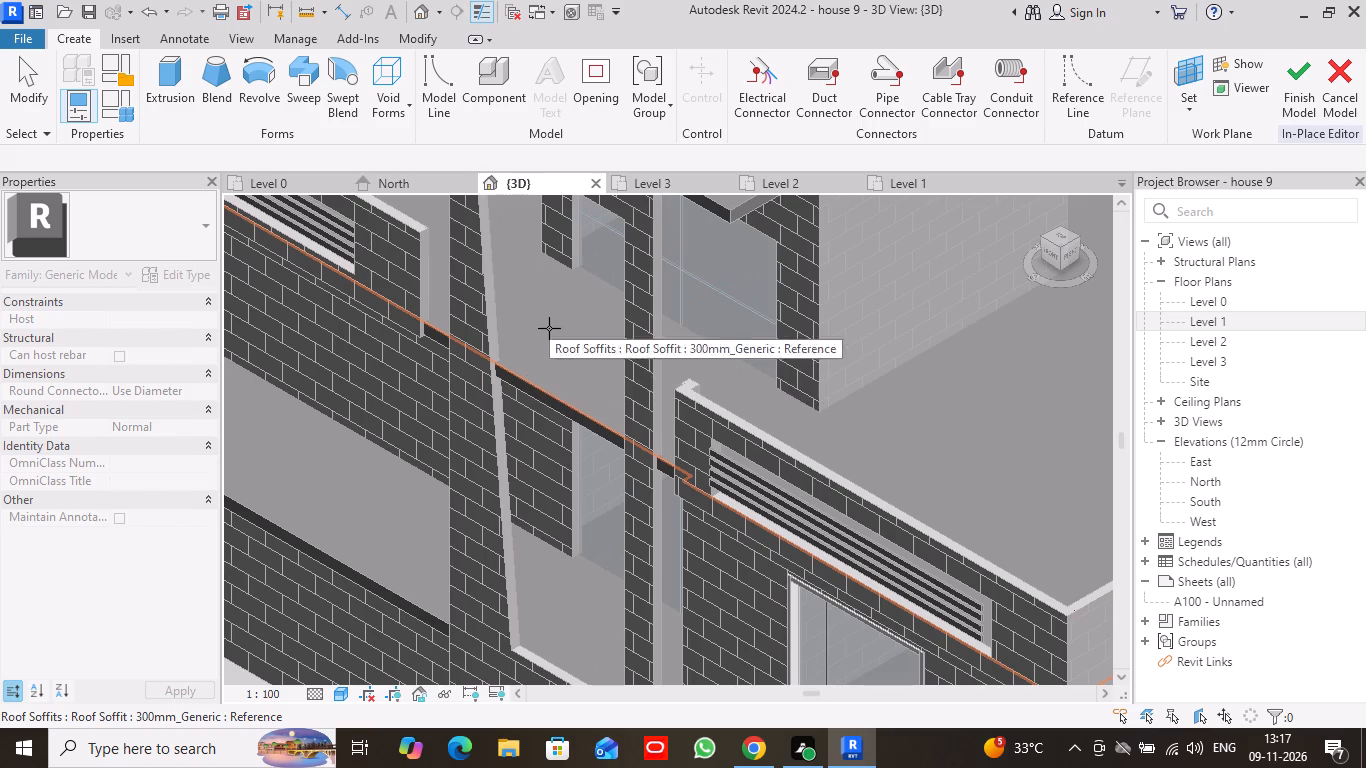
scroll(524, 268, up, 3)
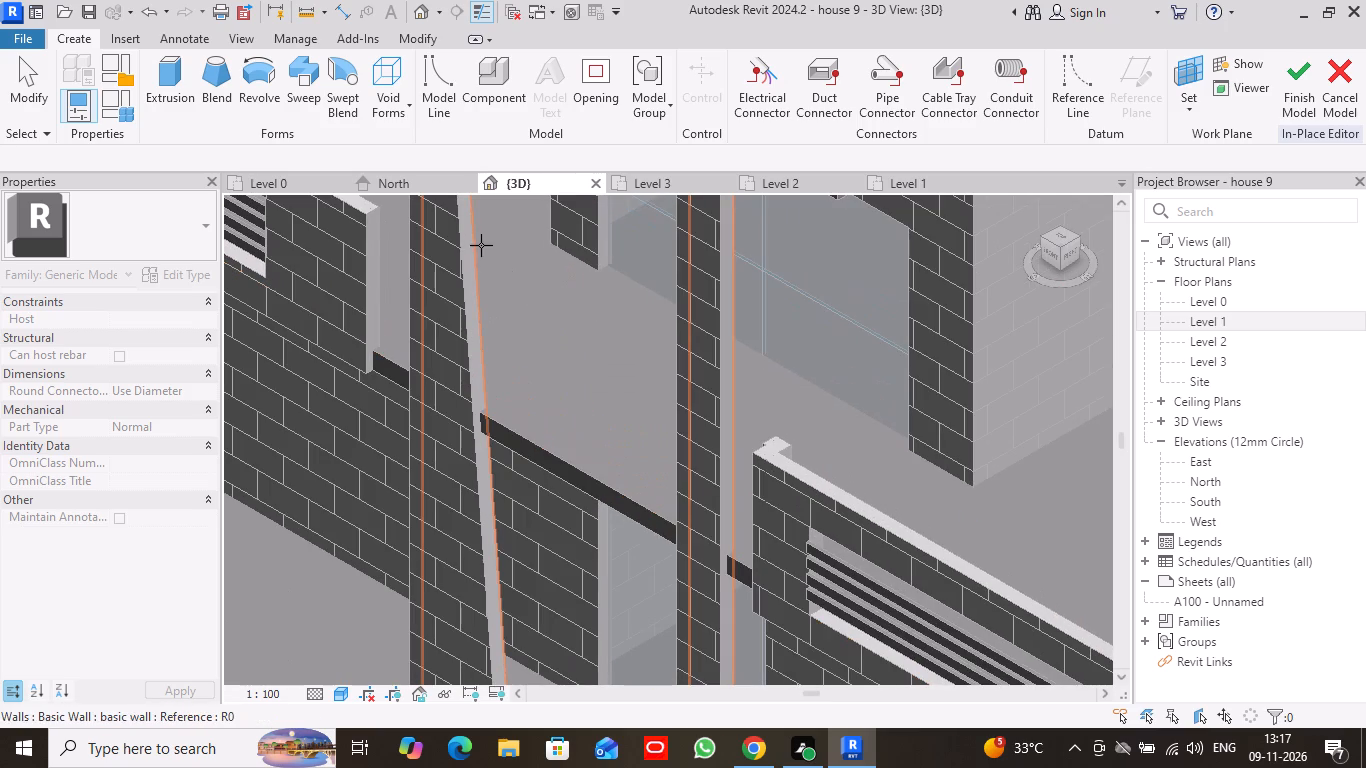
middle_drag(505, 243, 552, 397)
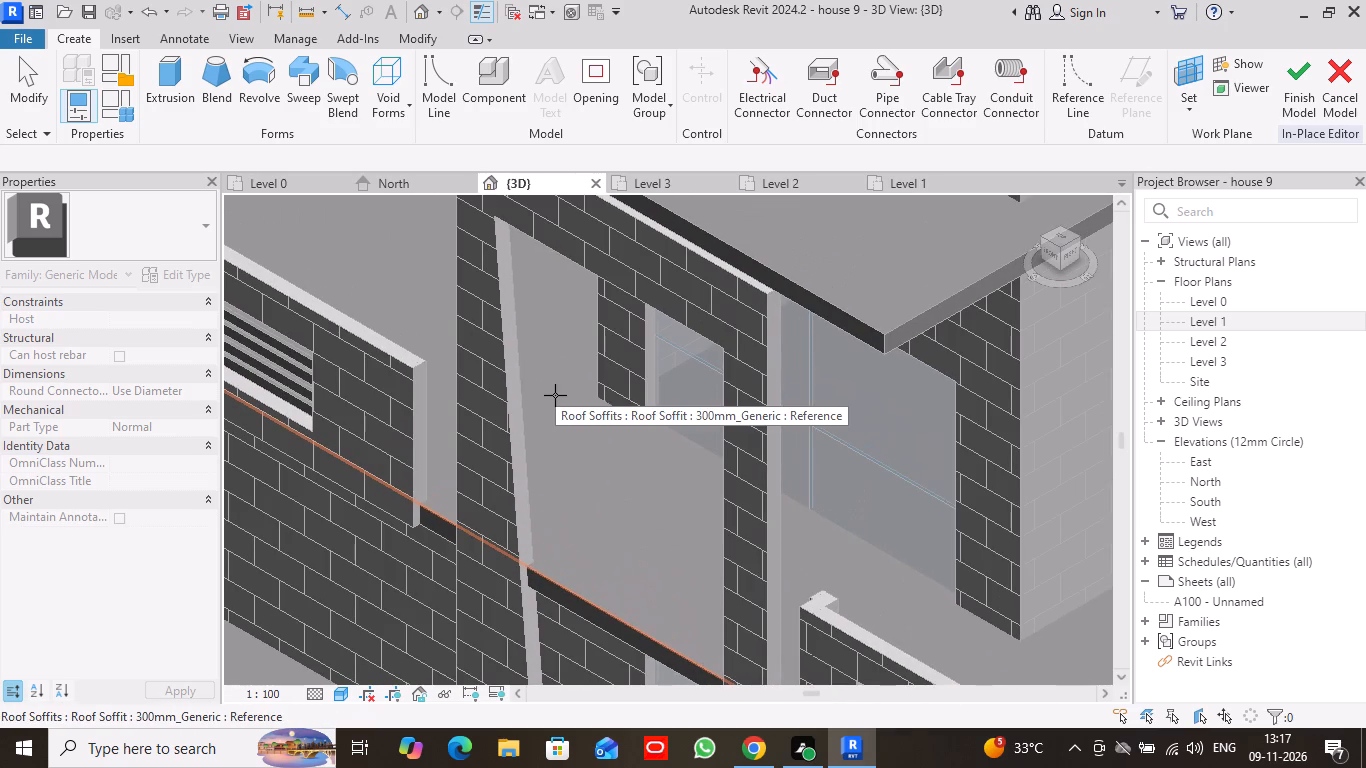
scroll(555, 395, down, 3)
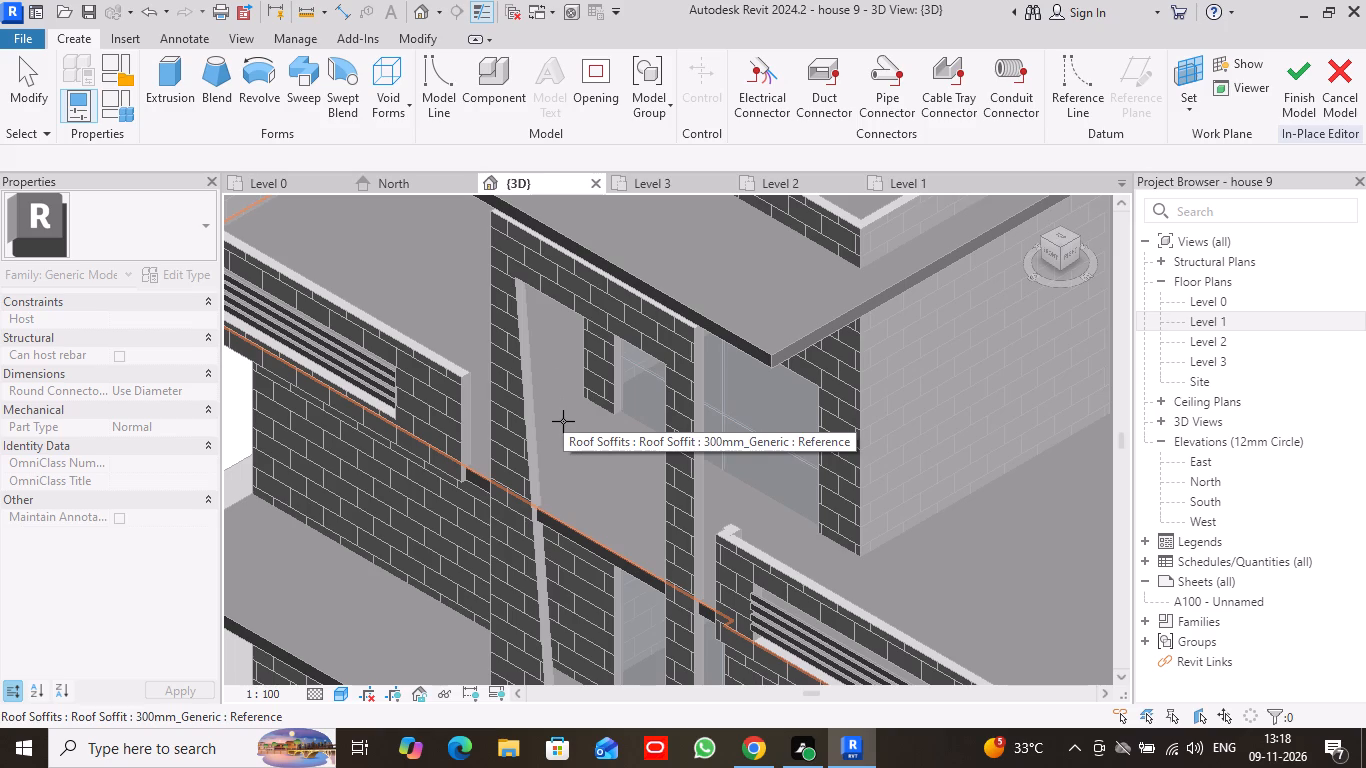
Start a solid extrusion and, in the left view, pick the projecting tower wall's narrow end face as its work plane.
click(172, 73)
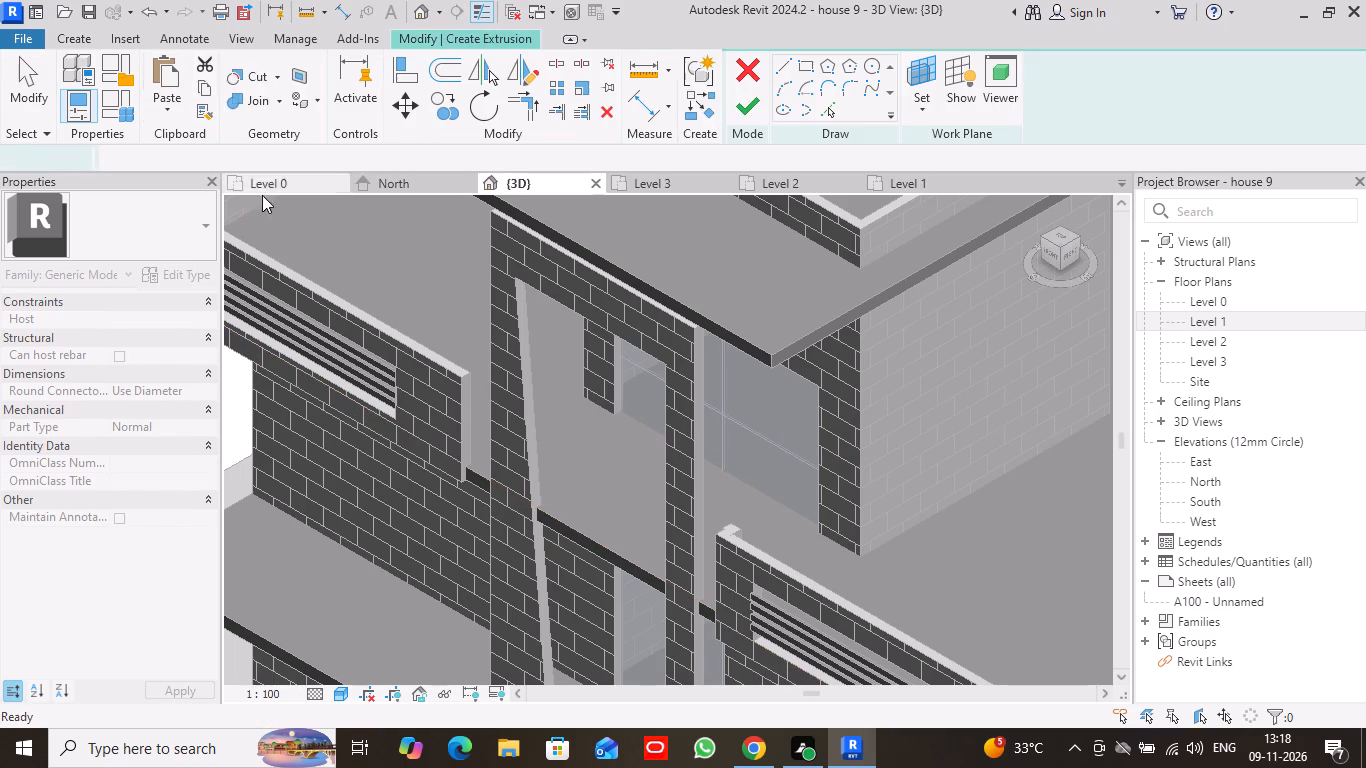
click(1049, 258)
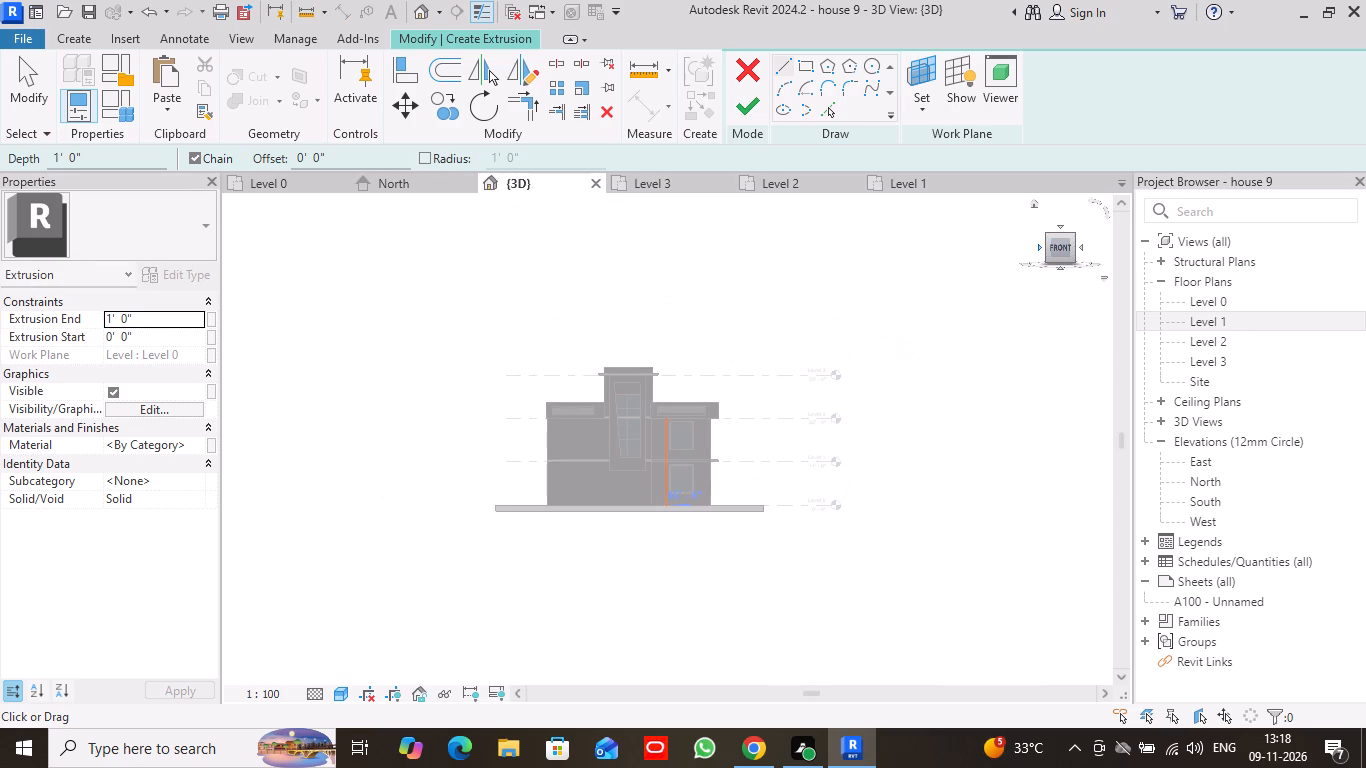
click(1037, 247)
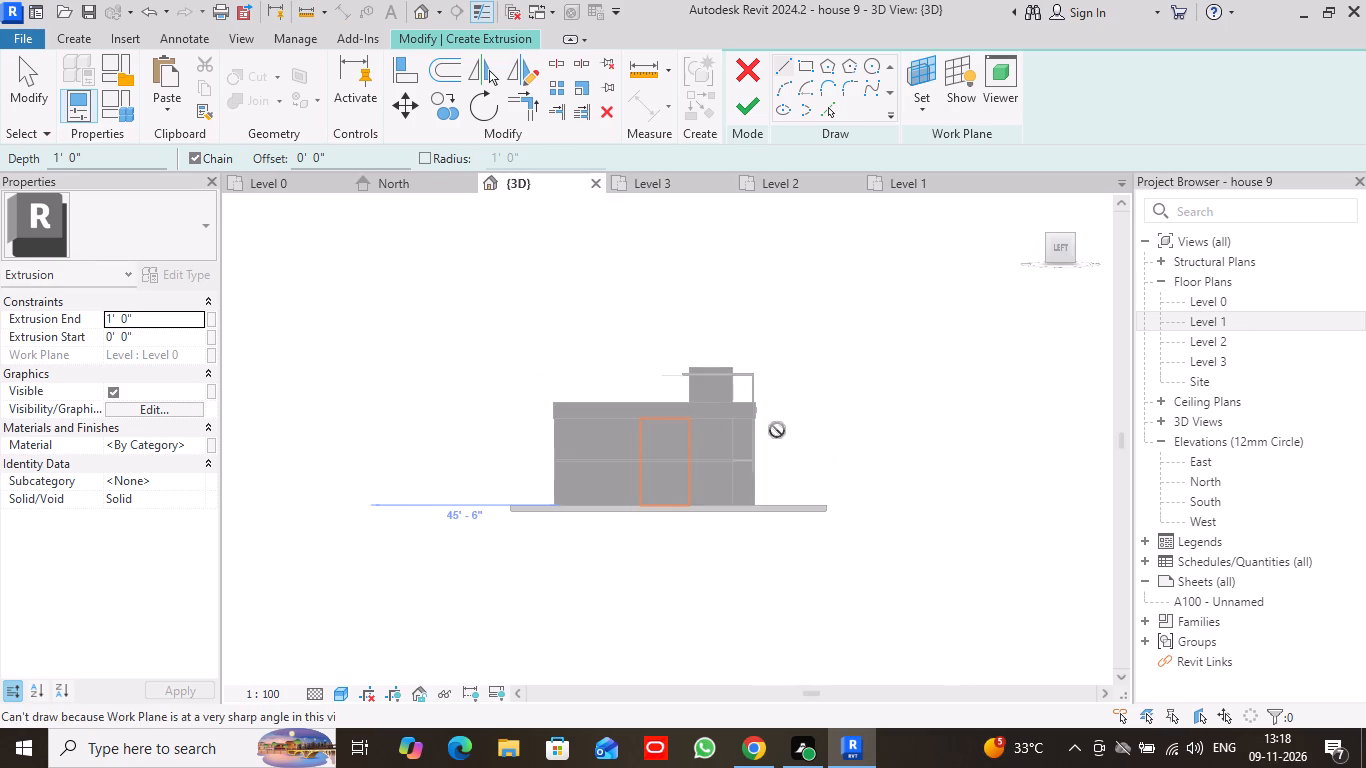
scroll(777, 430, up, 8)
scroll(699, 319, up, 12)
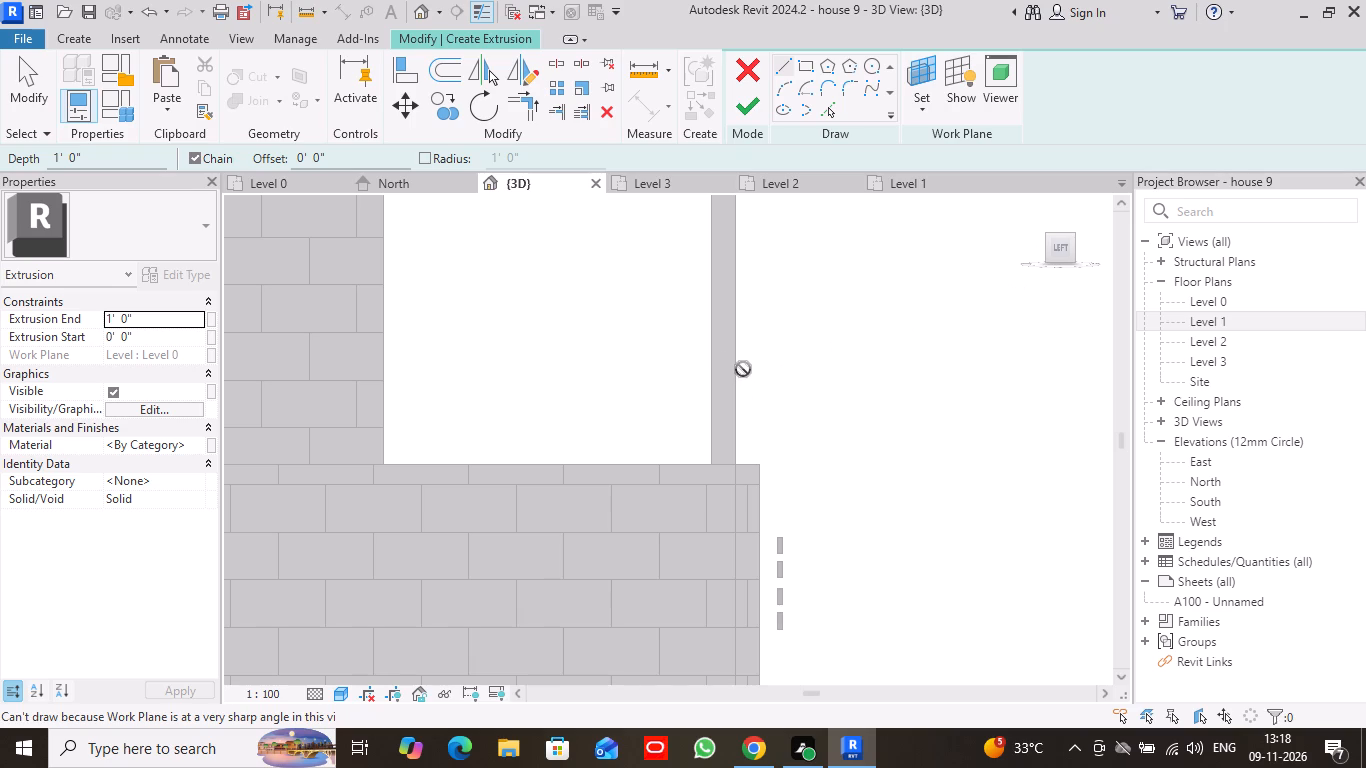
click(916, 64)
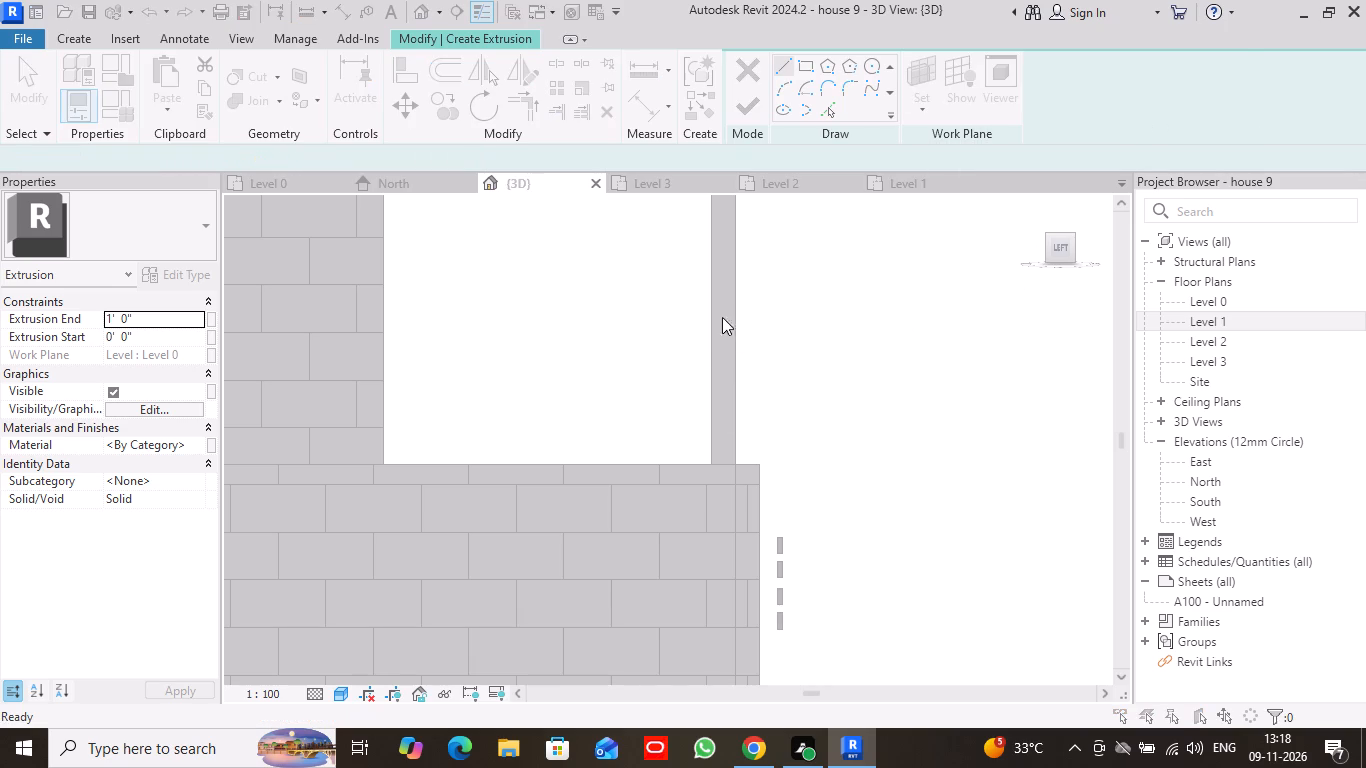
click(518, 398)
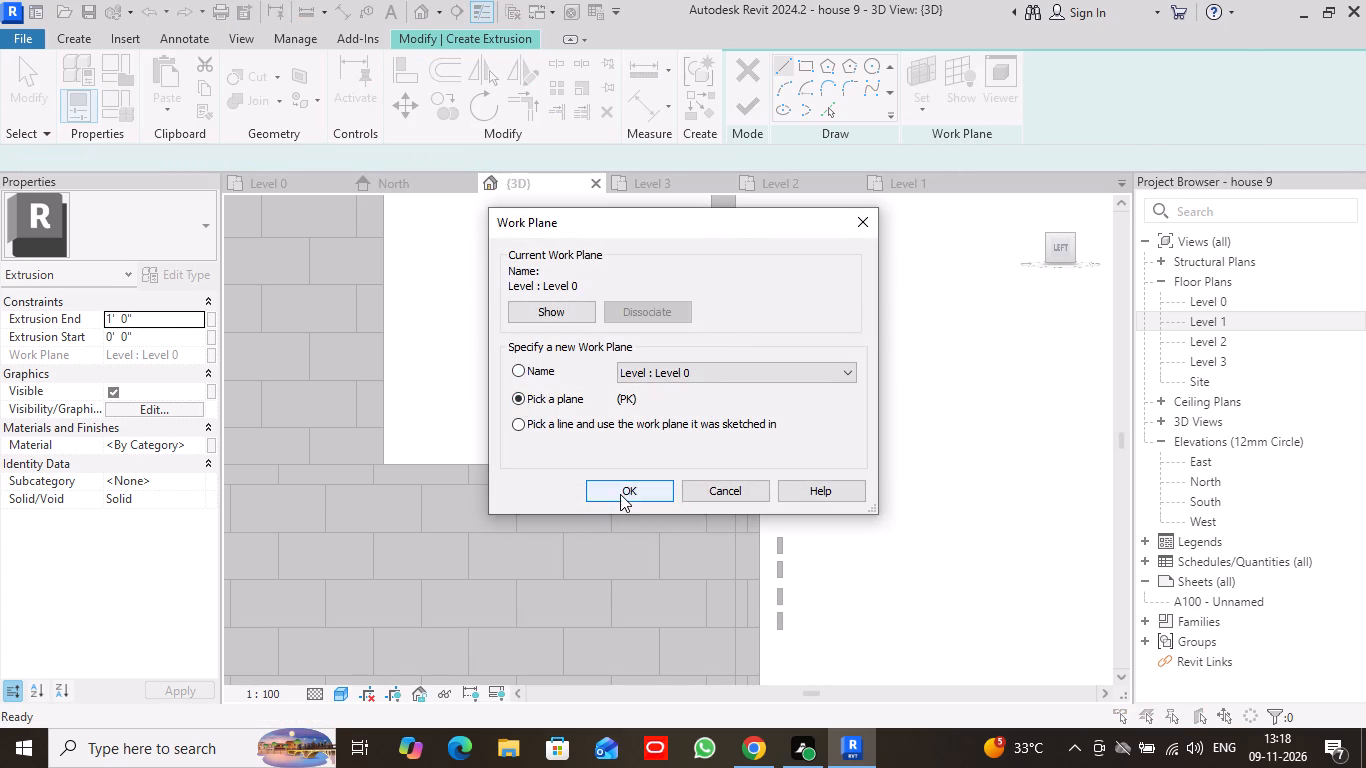
click(620, 494)
click(724, 307)
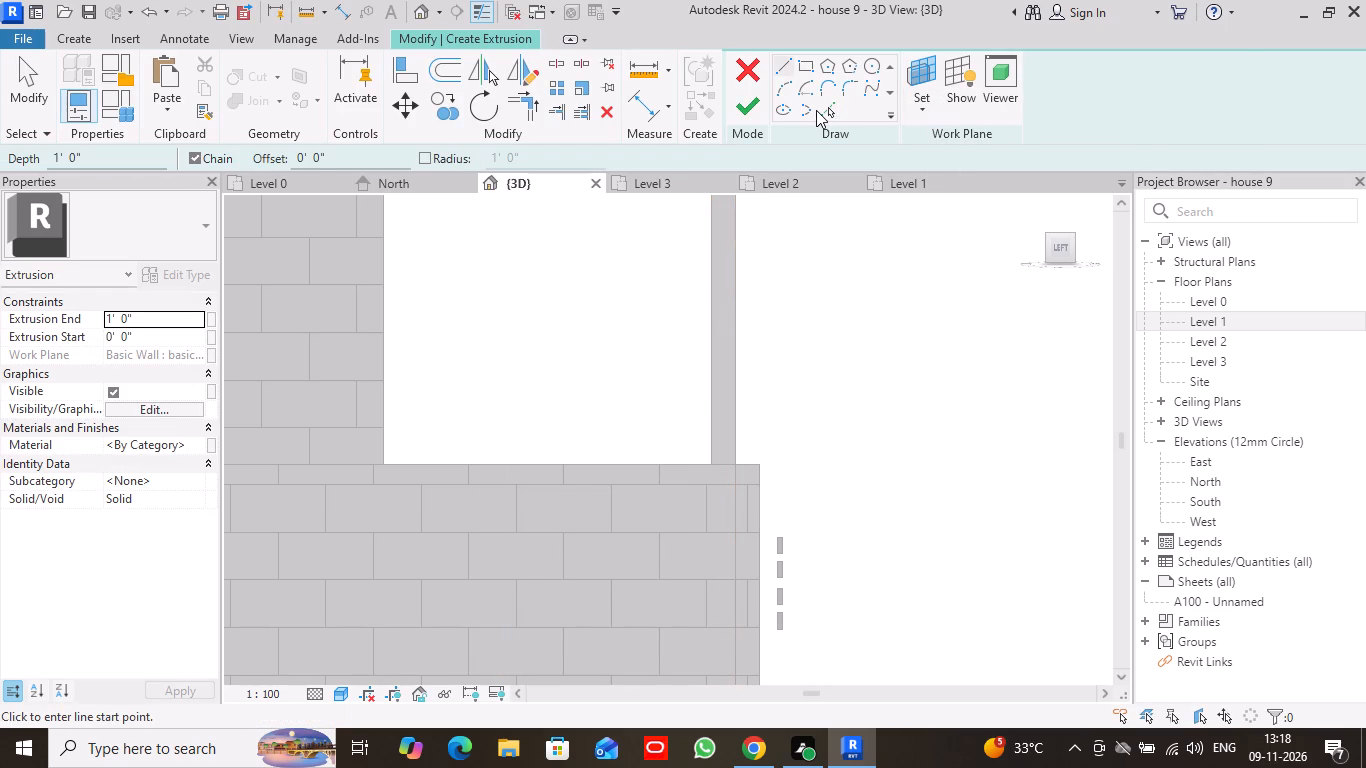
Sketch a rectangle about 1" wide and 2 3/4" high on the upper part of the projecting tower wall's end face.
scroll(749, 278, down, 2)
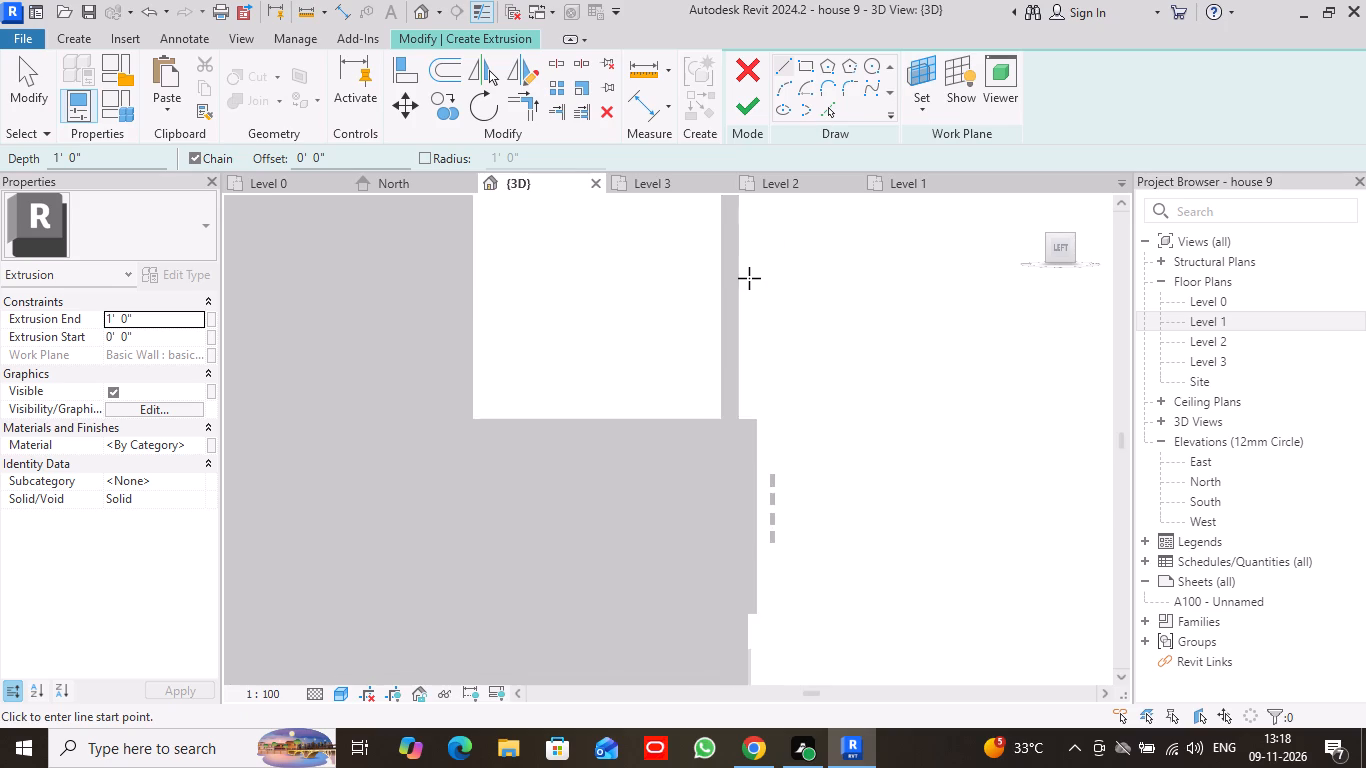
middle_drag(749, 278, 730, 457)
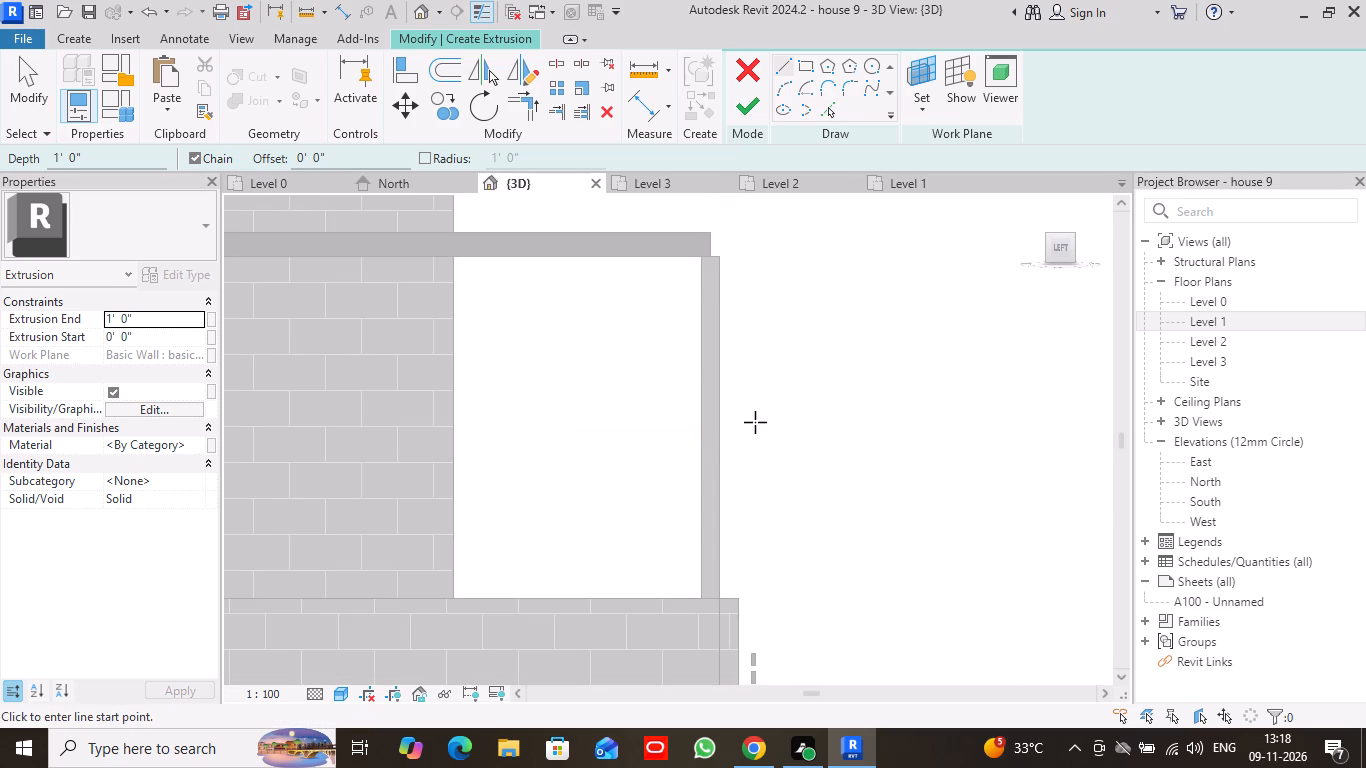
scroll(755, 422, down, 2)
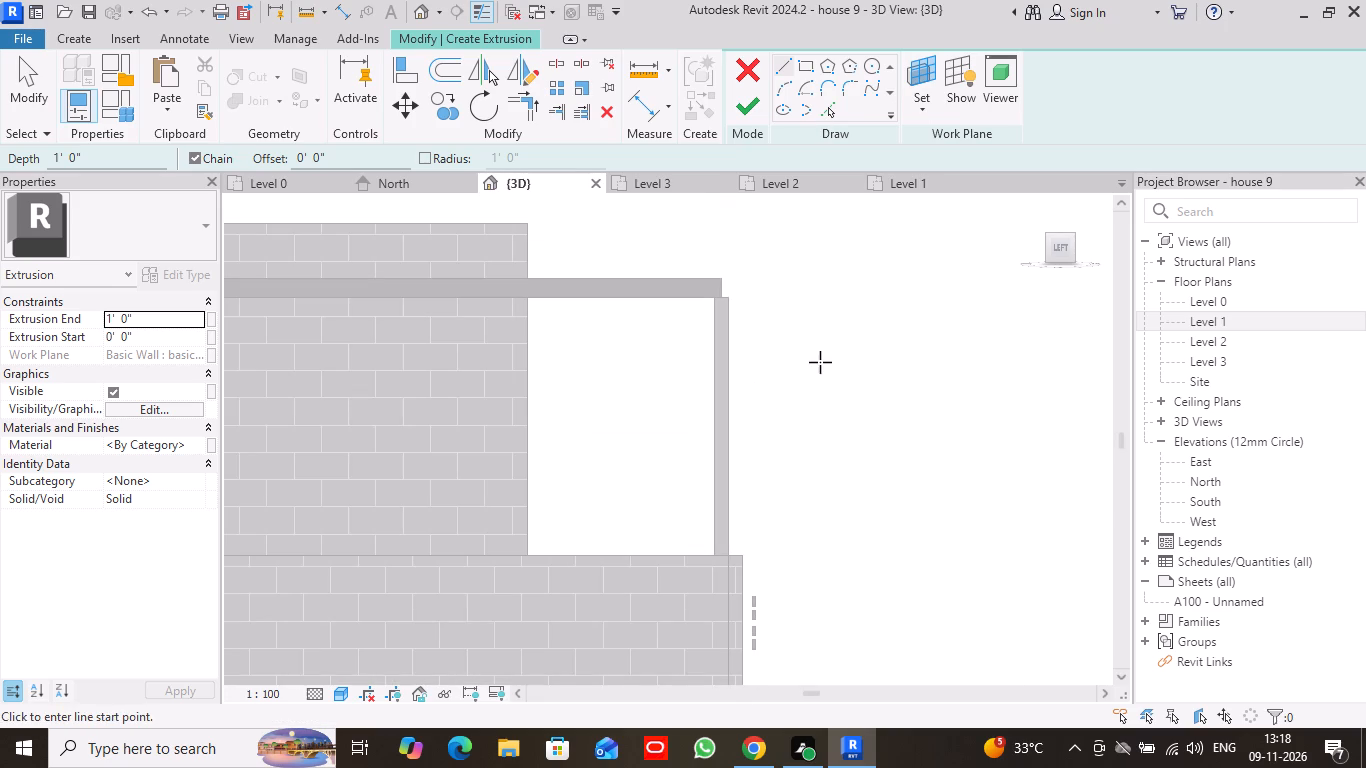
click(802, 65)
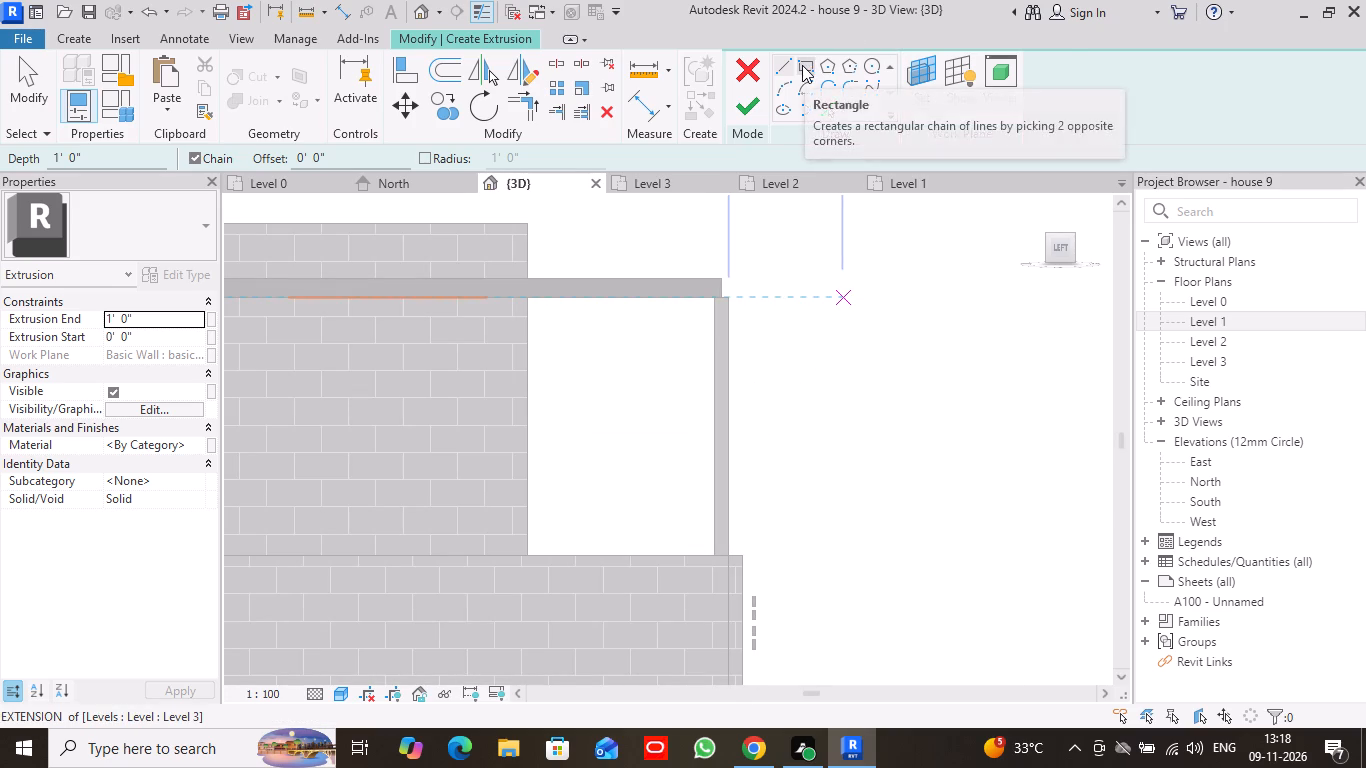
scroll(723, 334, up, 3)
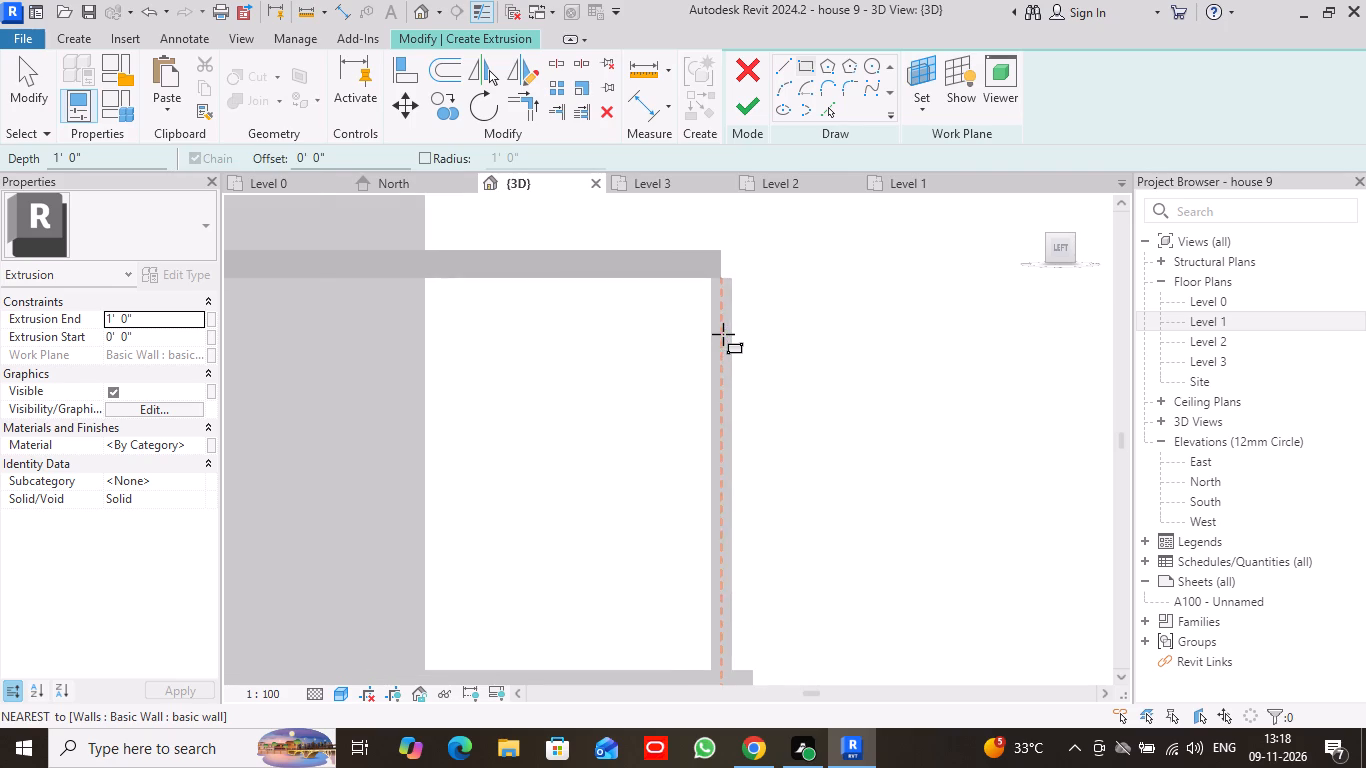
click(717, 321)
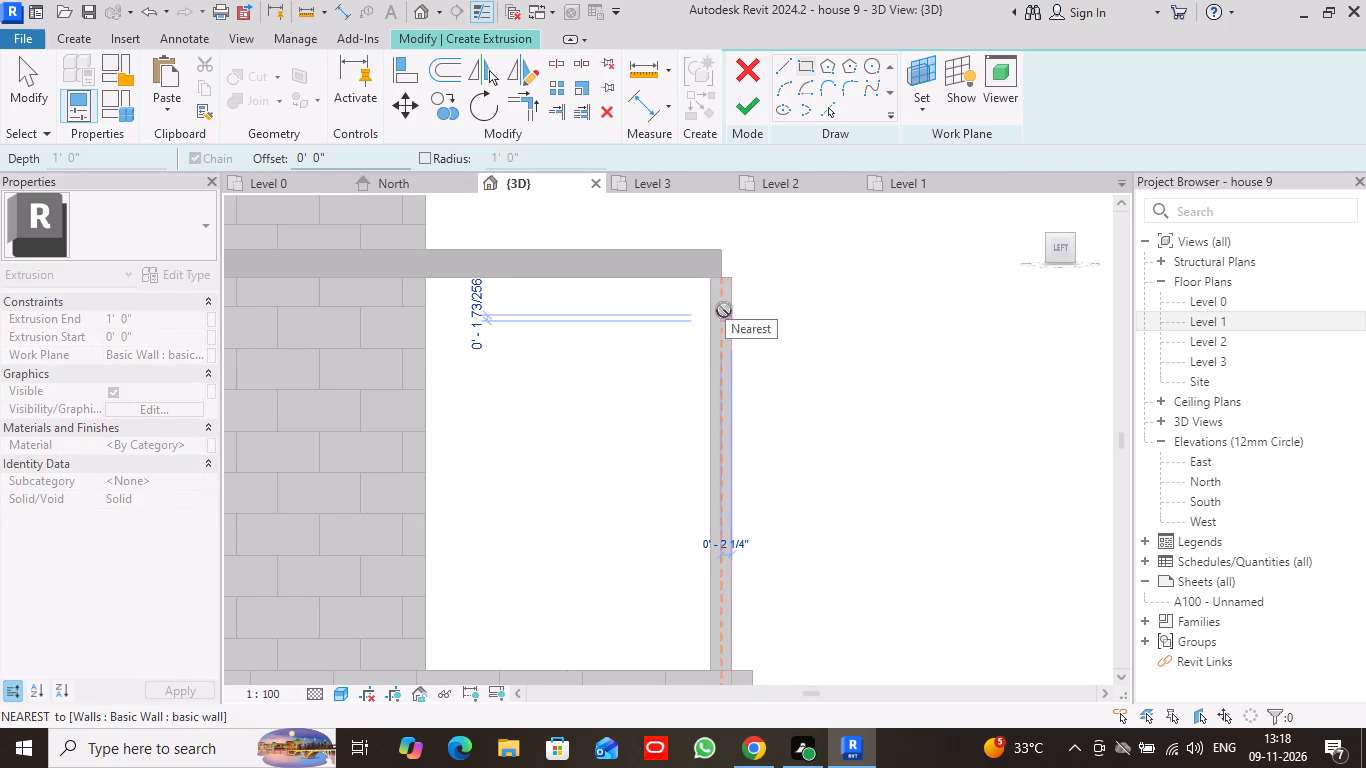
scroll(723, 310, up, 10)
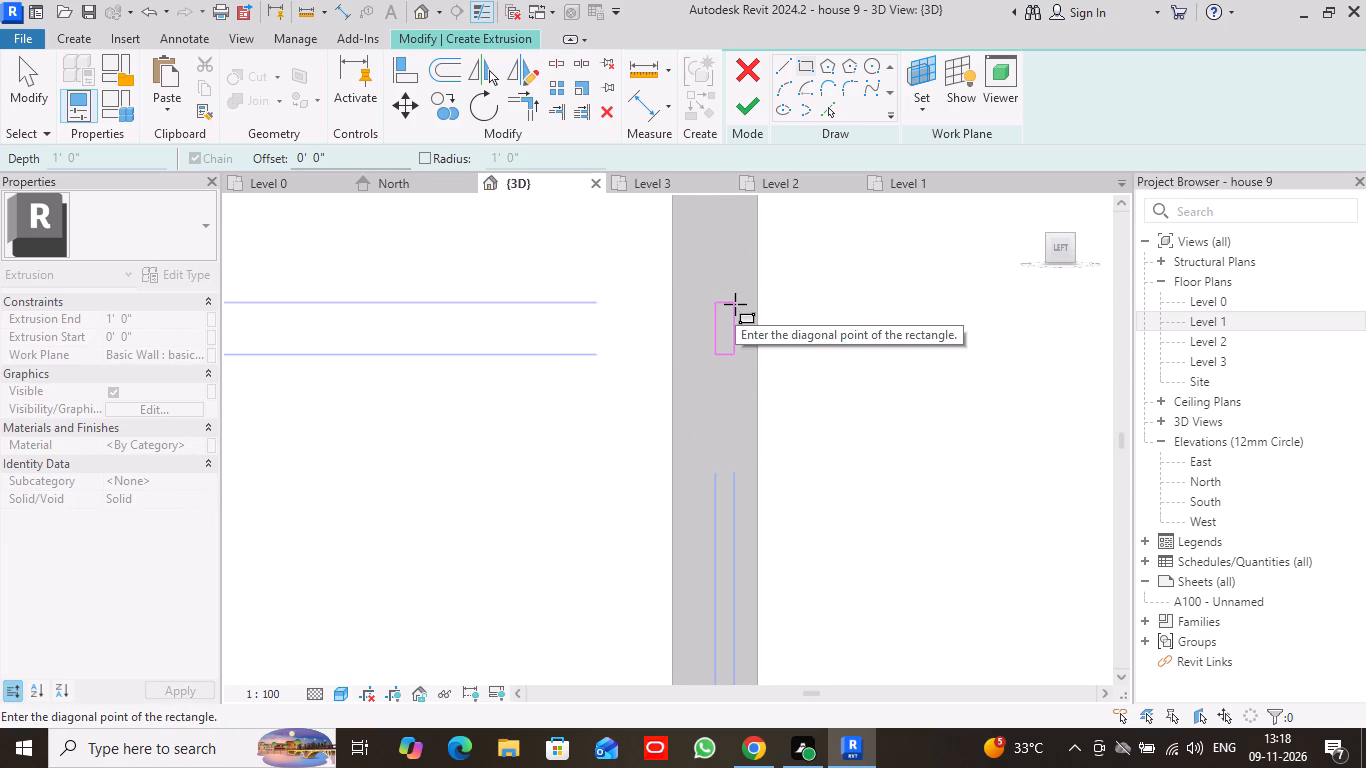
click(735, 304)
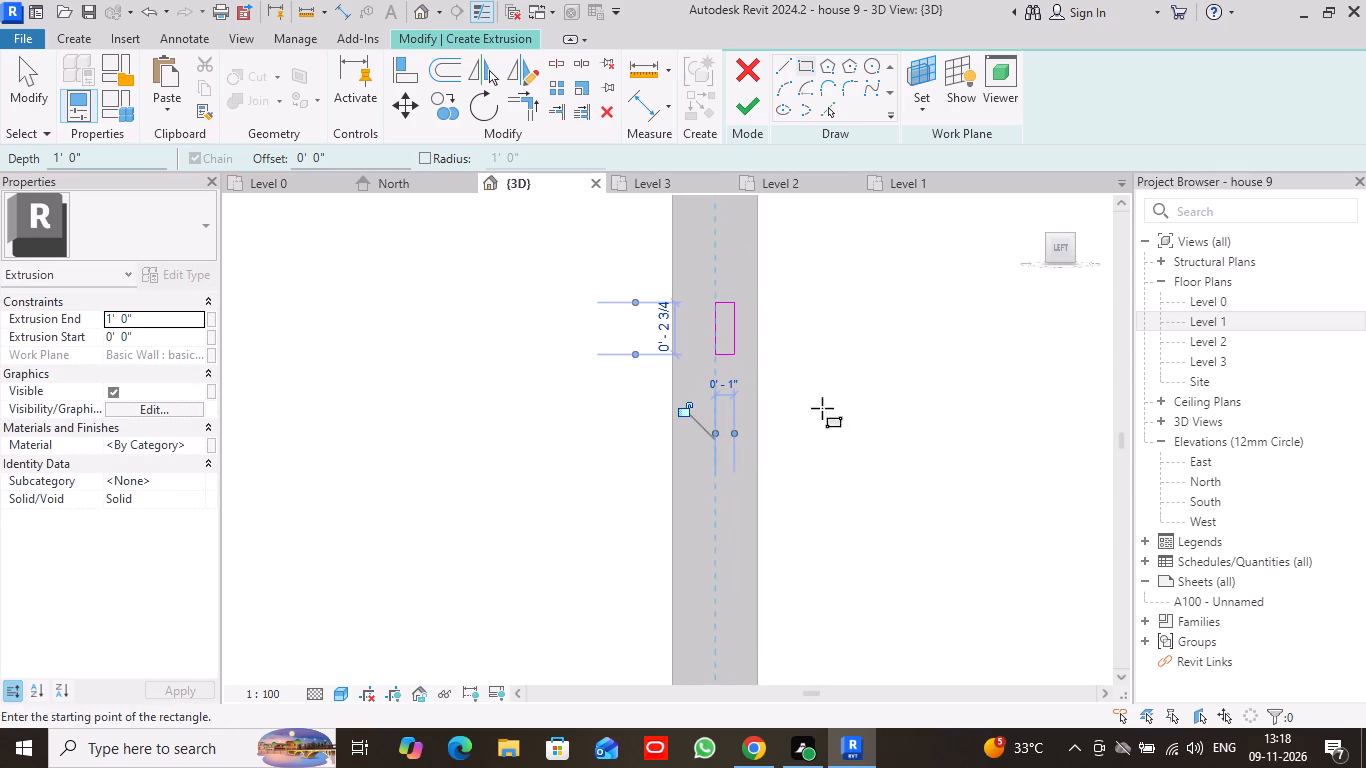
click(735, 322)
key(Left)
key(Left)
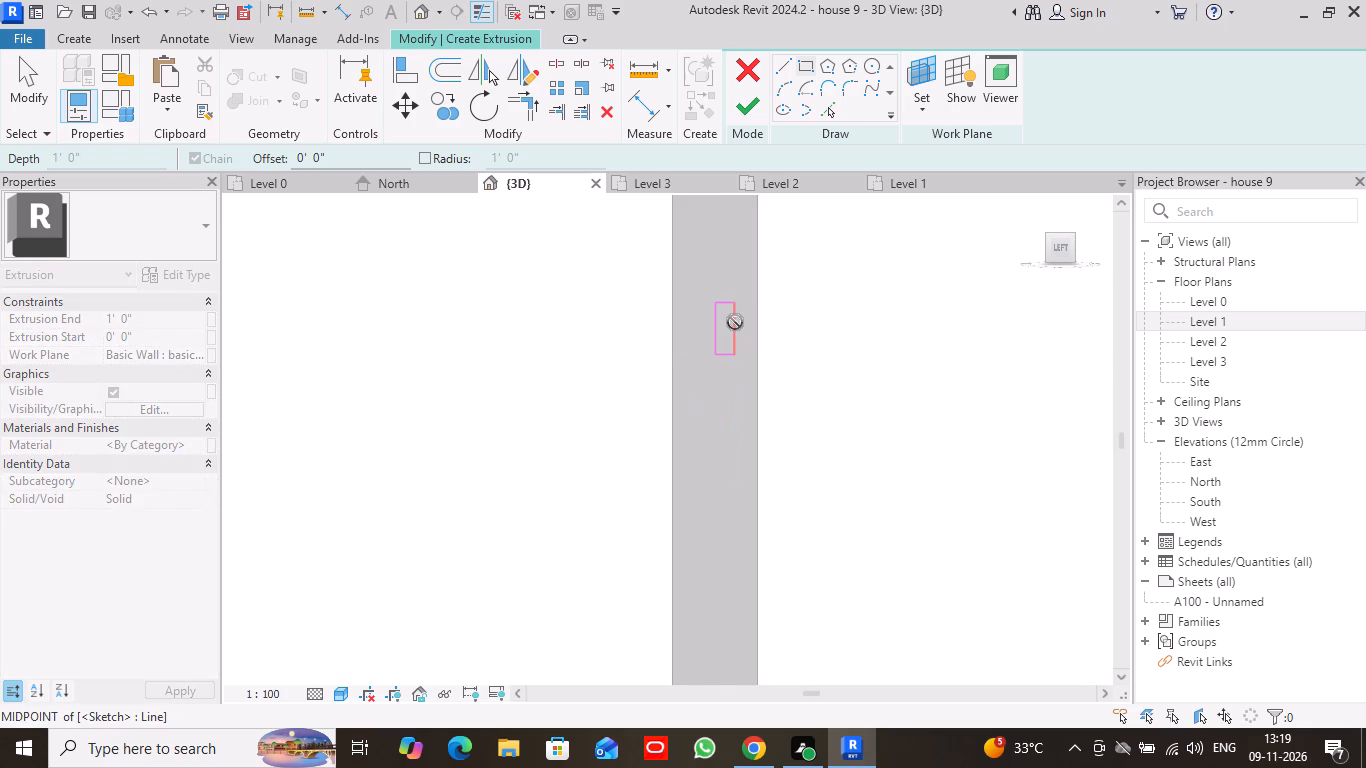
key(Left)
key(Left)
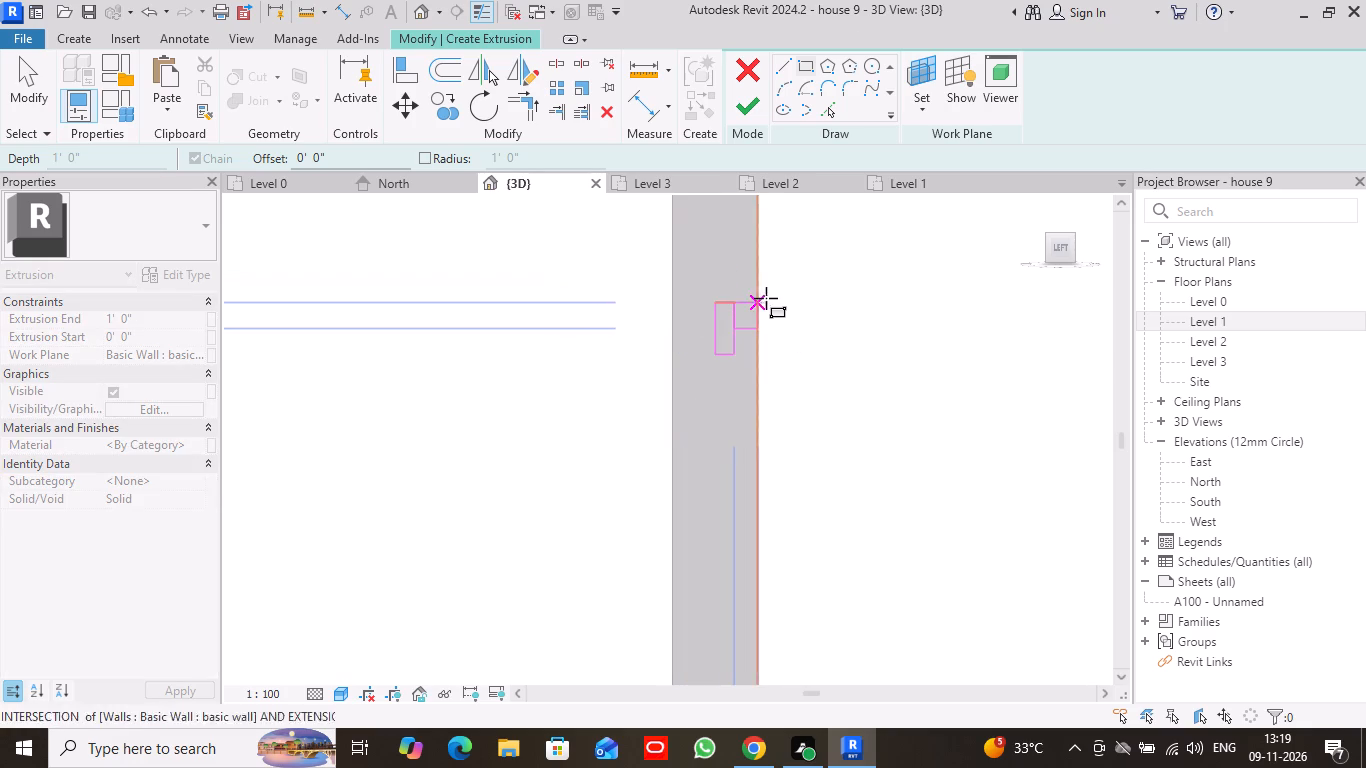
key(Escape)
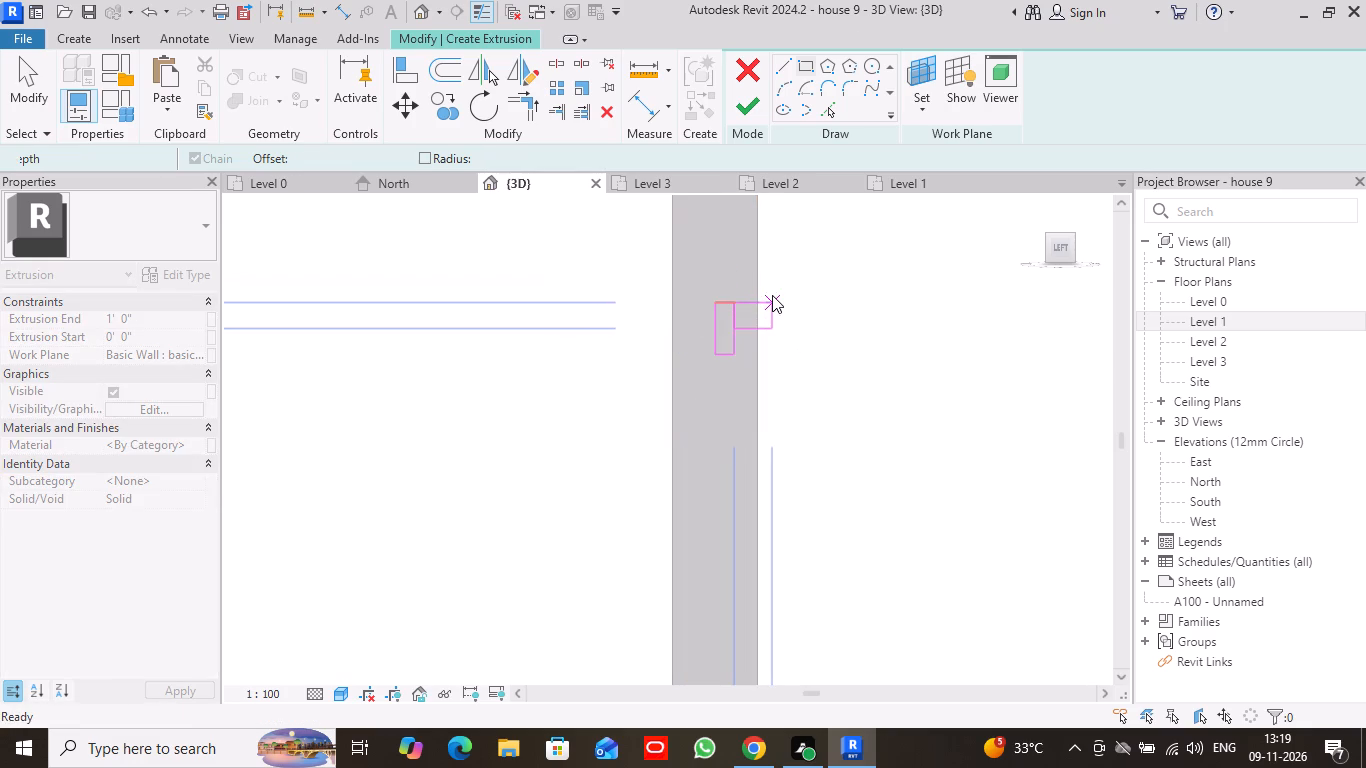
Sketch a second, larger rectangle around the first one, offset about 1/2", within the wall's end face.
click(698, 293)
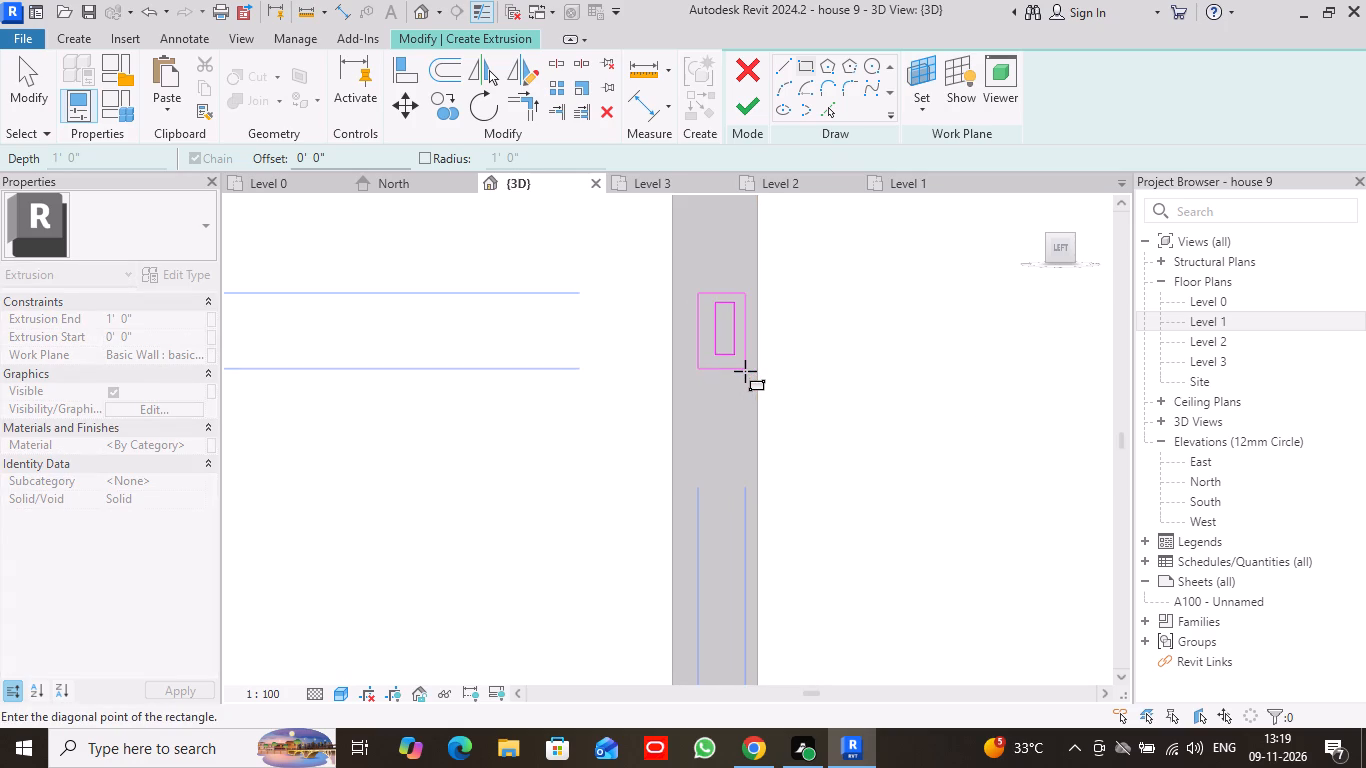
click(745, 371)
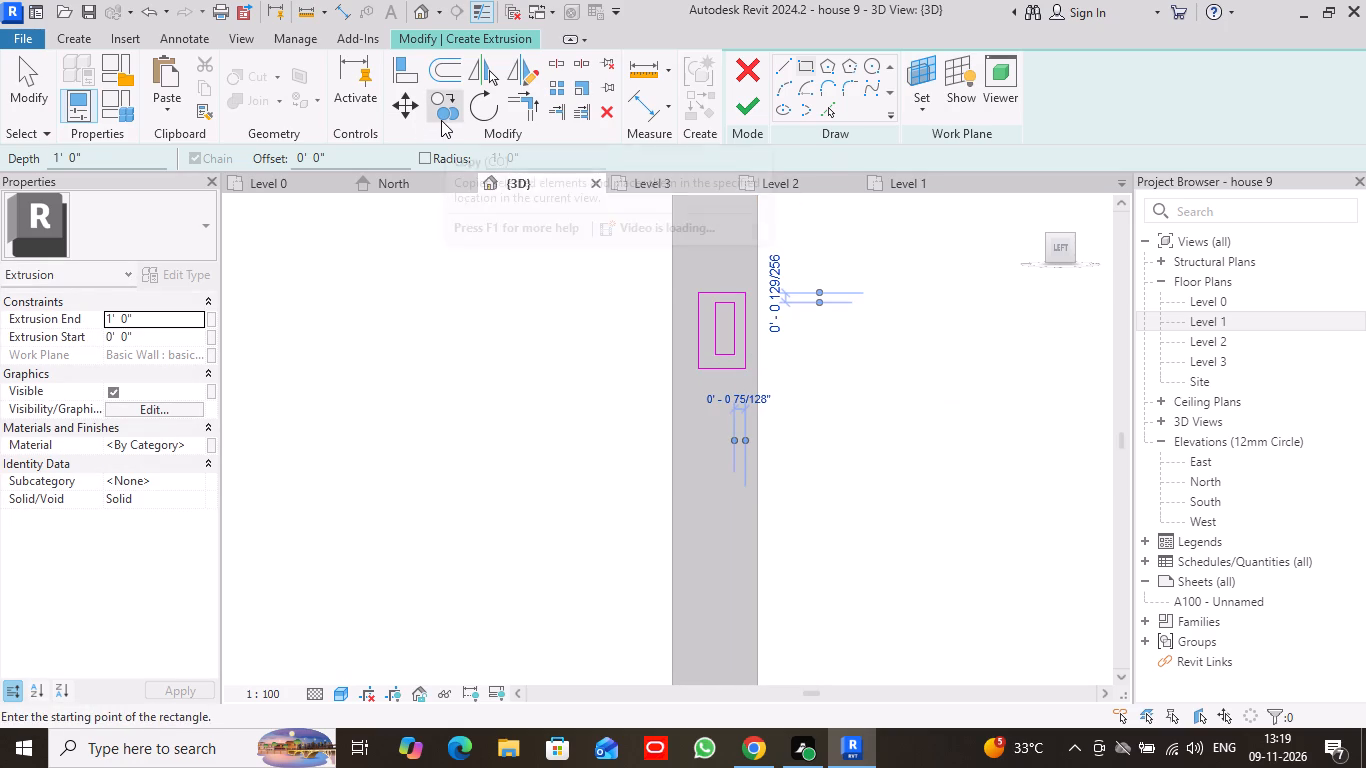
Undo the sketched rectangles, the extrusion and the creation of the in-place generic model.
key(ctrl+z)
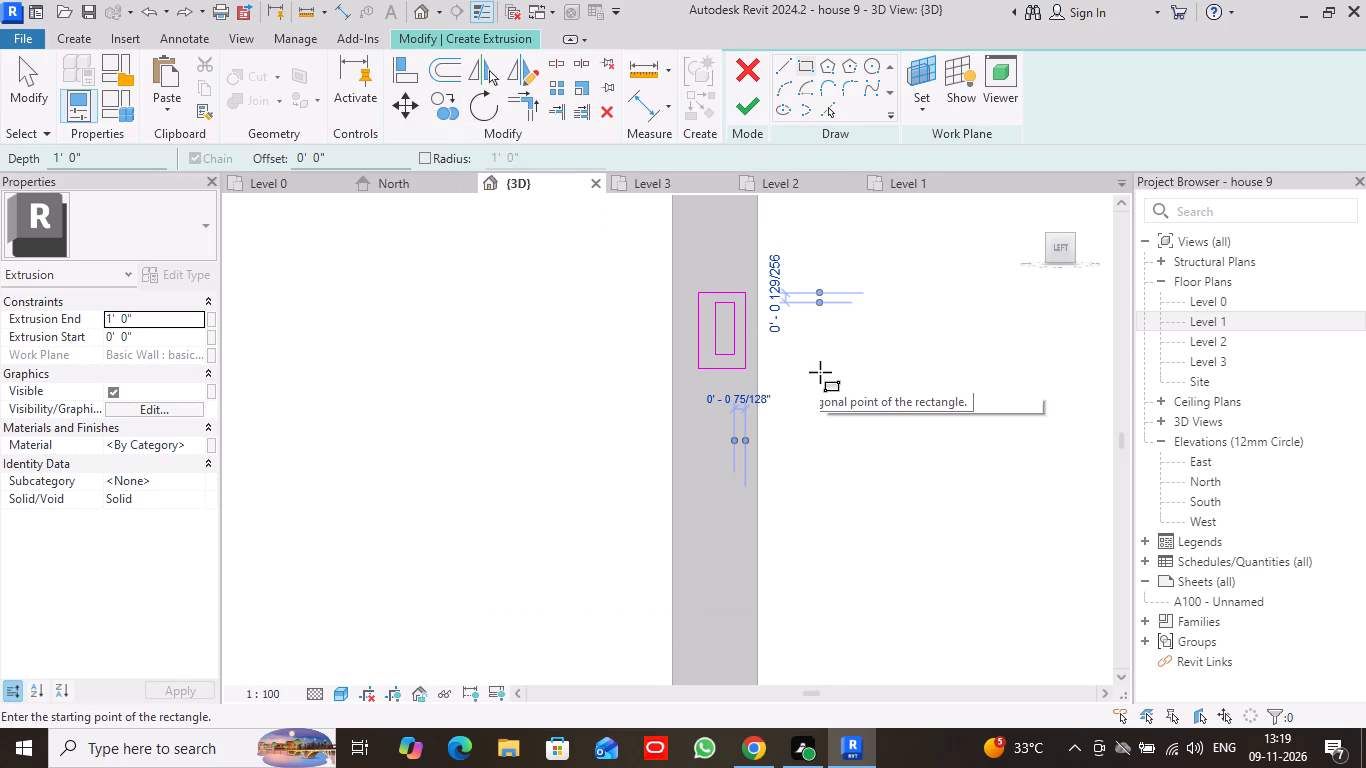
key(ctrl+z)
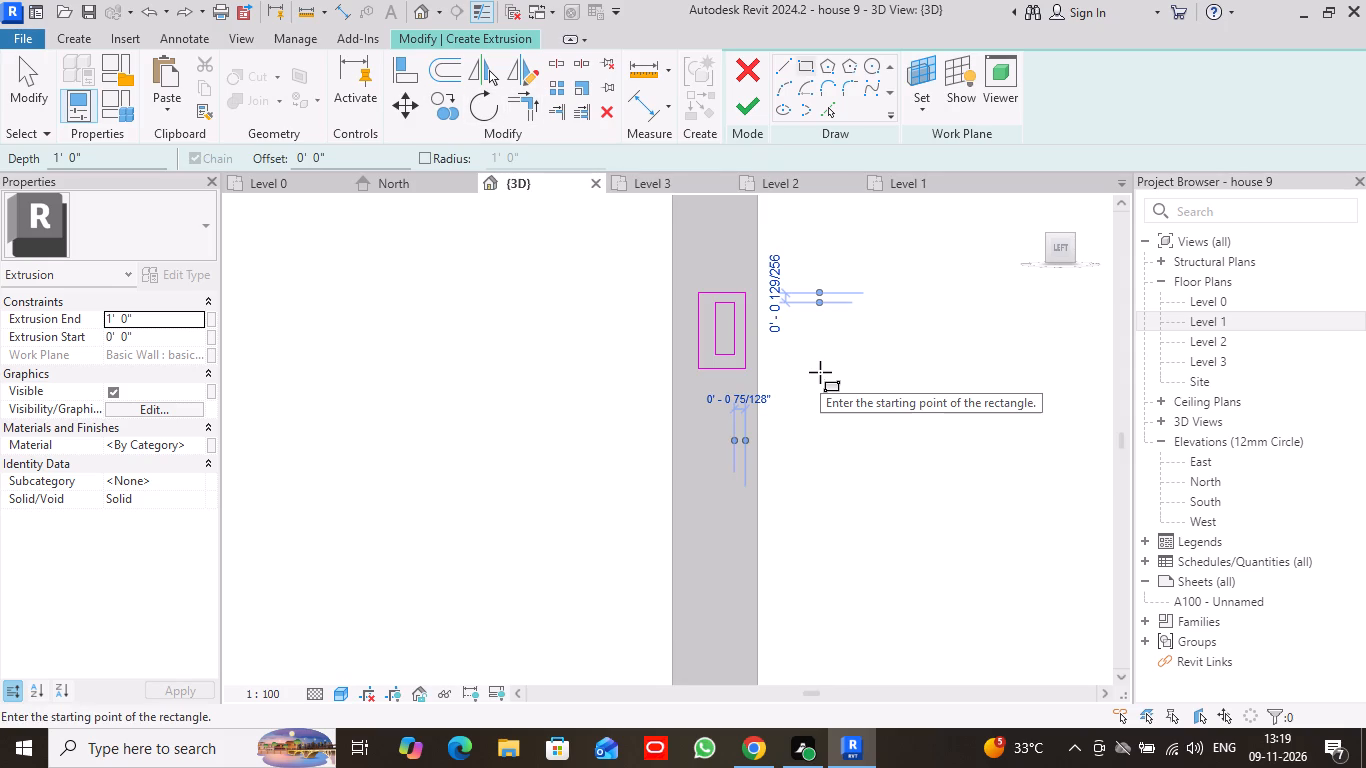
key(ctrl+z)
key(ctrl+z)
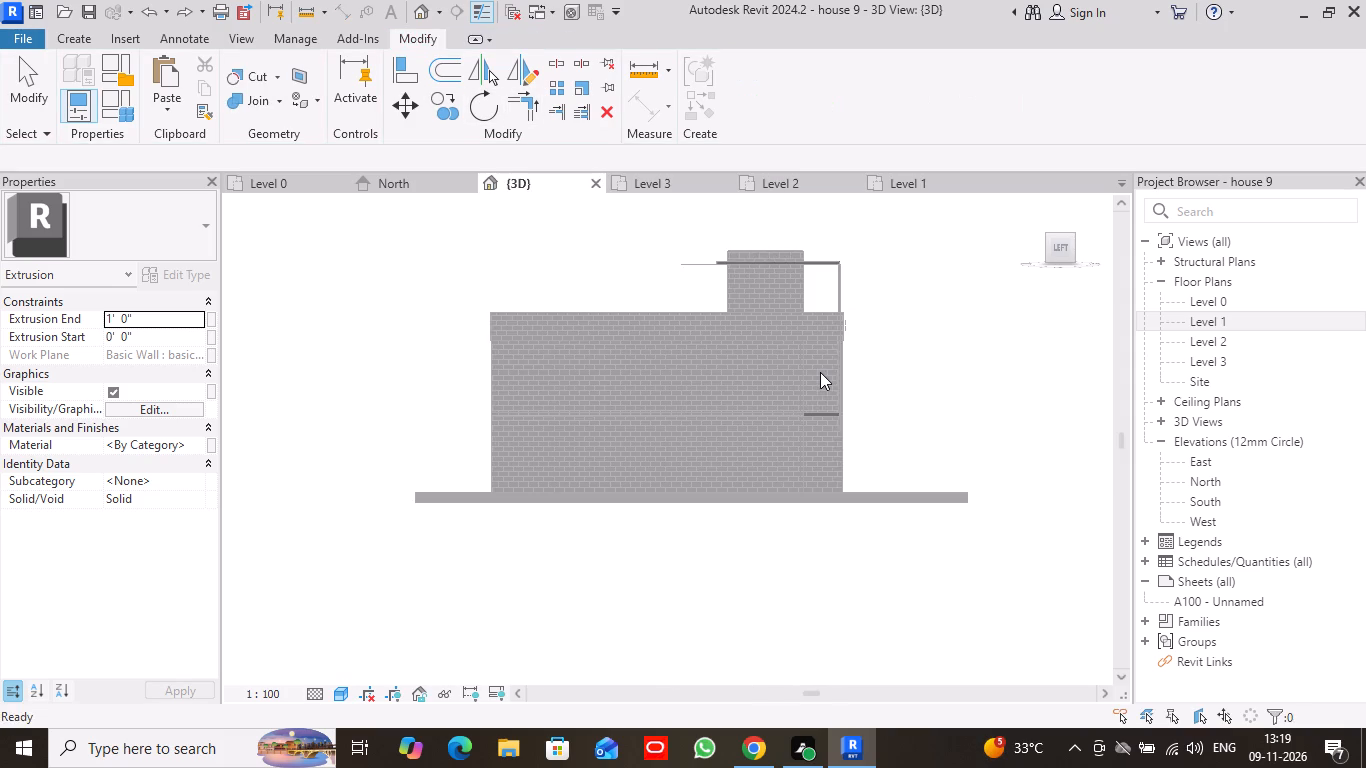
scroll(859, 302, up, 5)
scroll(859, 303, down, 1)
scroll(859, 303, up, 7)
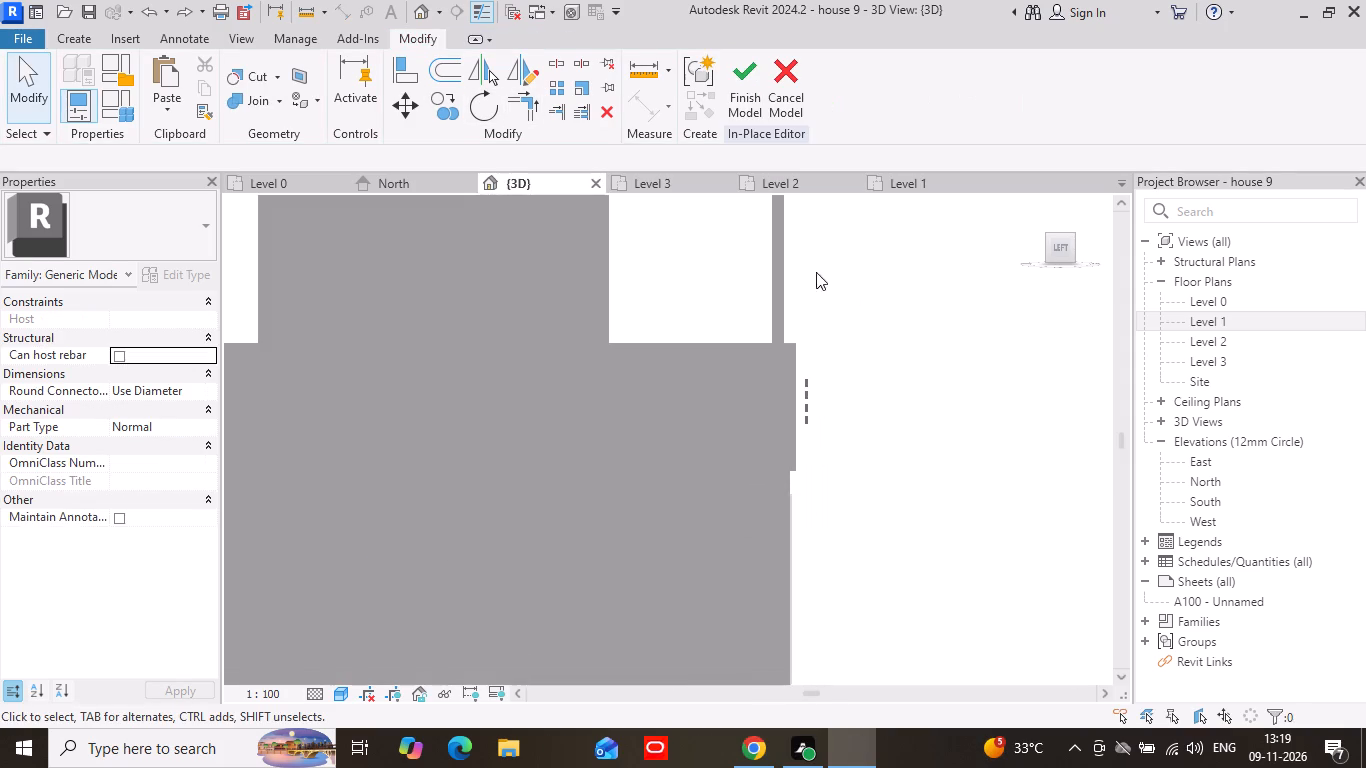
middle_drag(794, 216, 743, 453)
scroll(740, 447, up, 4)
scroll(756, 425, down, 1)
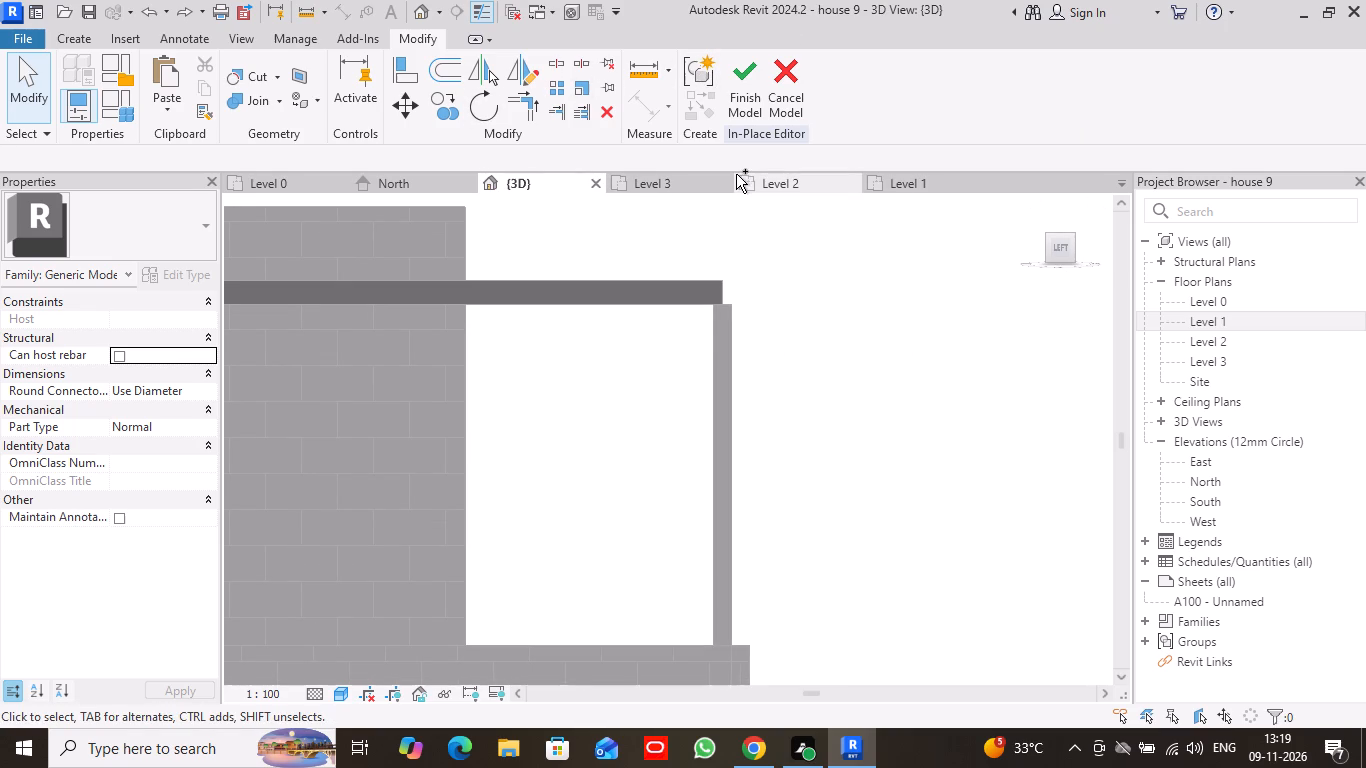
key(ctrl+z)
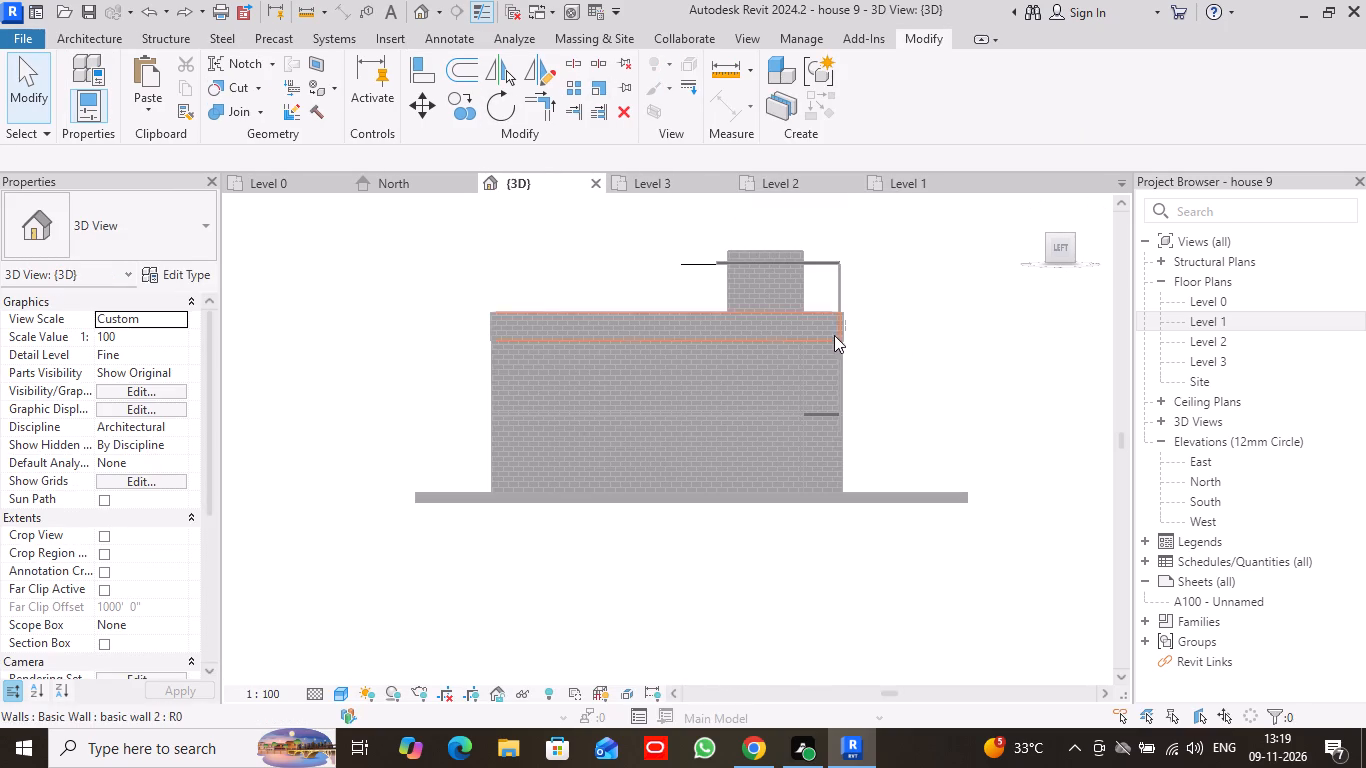
Nudge the railing model in front of the parapet three increments toward the house, into the parapet wall.
scroll(837, 327, up, 10)
middle_drag(890, 270, 862, 488)
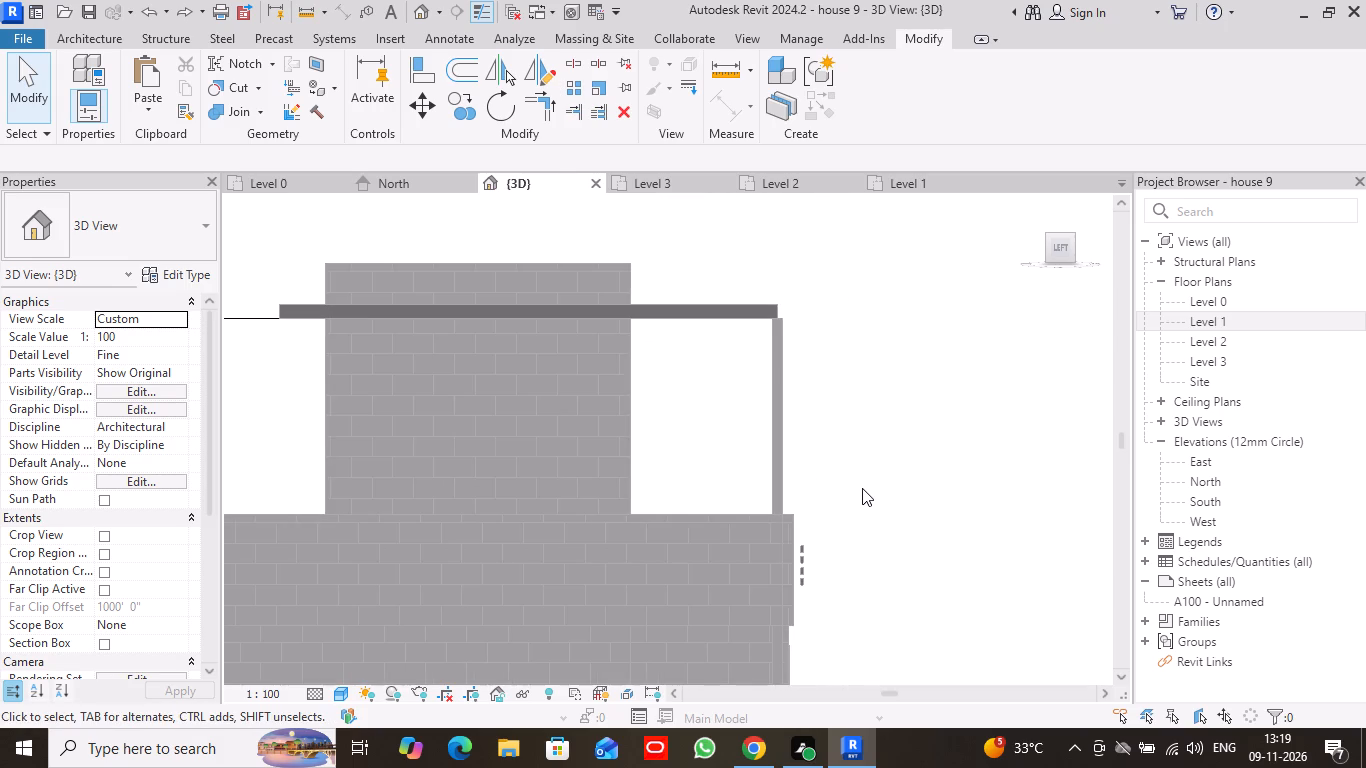
click(803, 564)
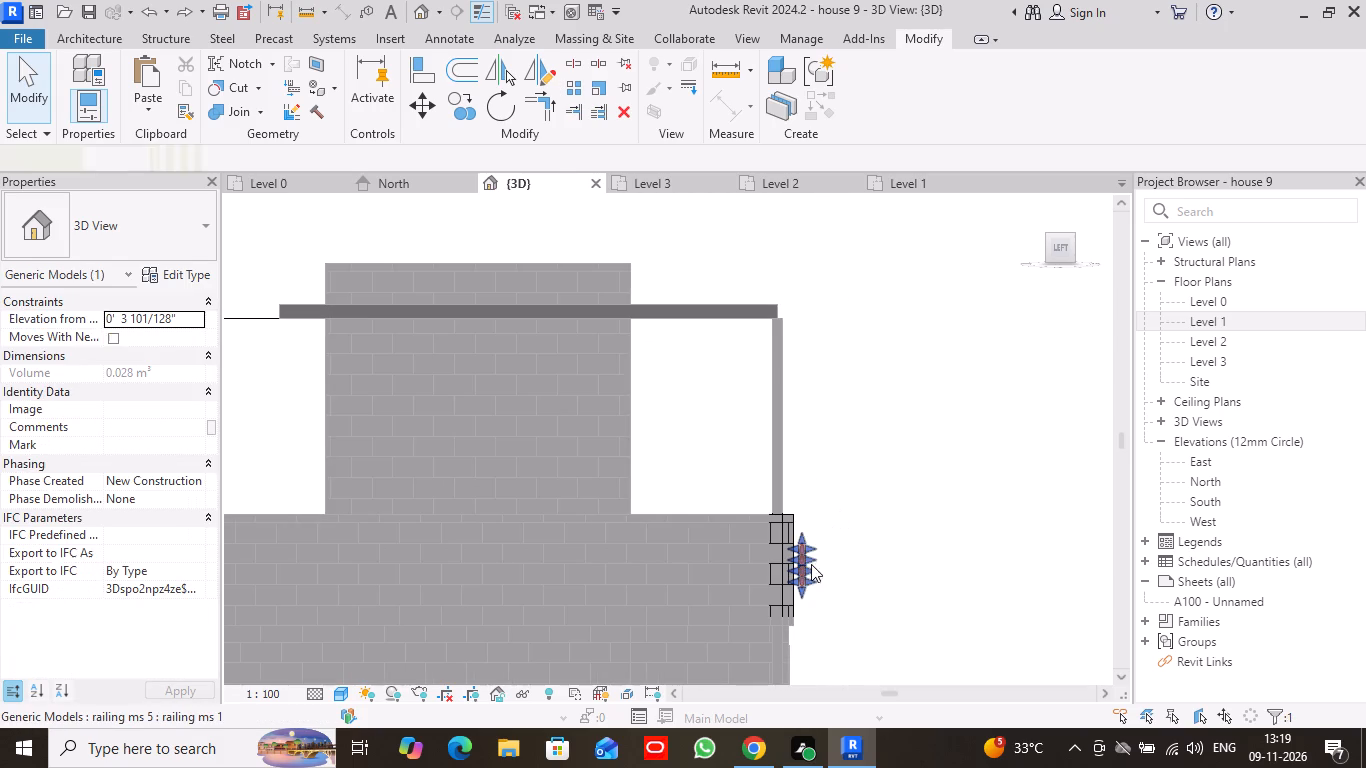
key(Left)
key(Left)
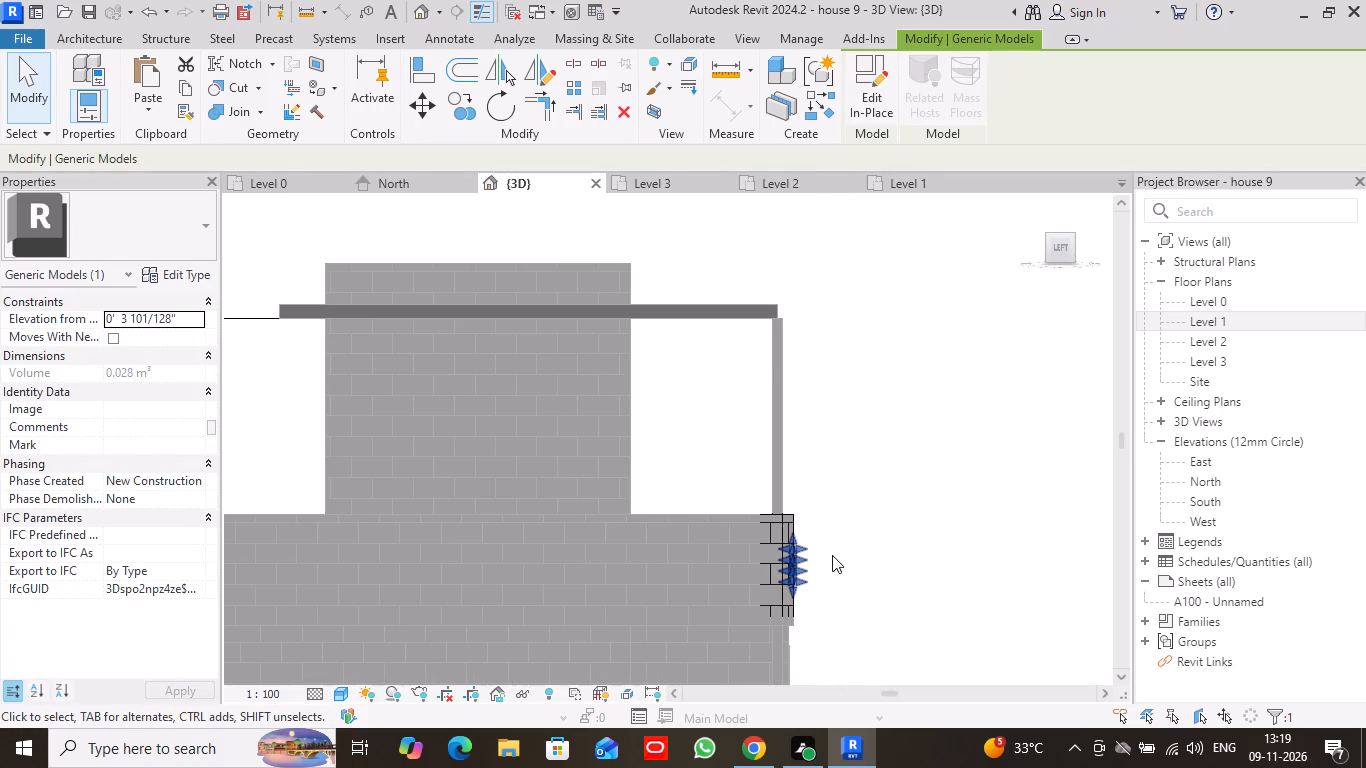
key(Left)
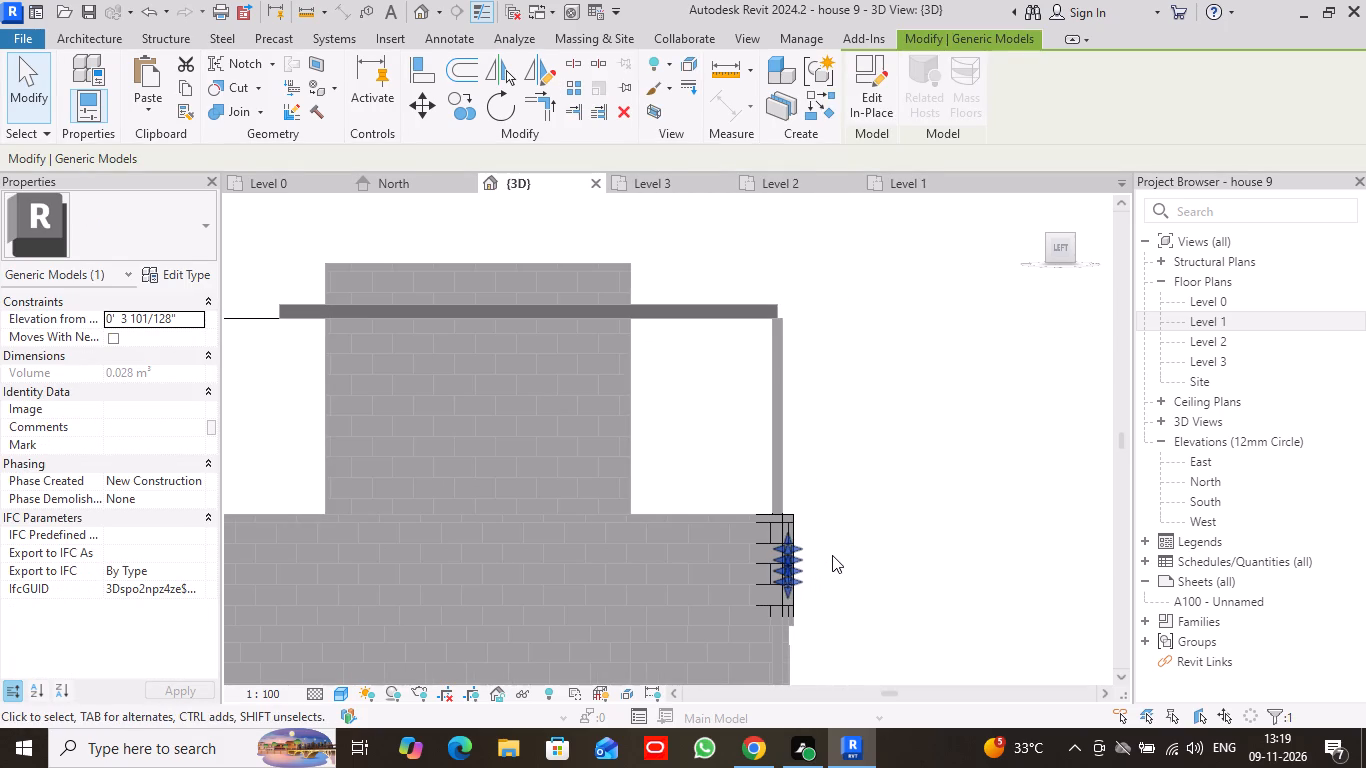
click(20, 106)
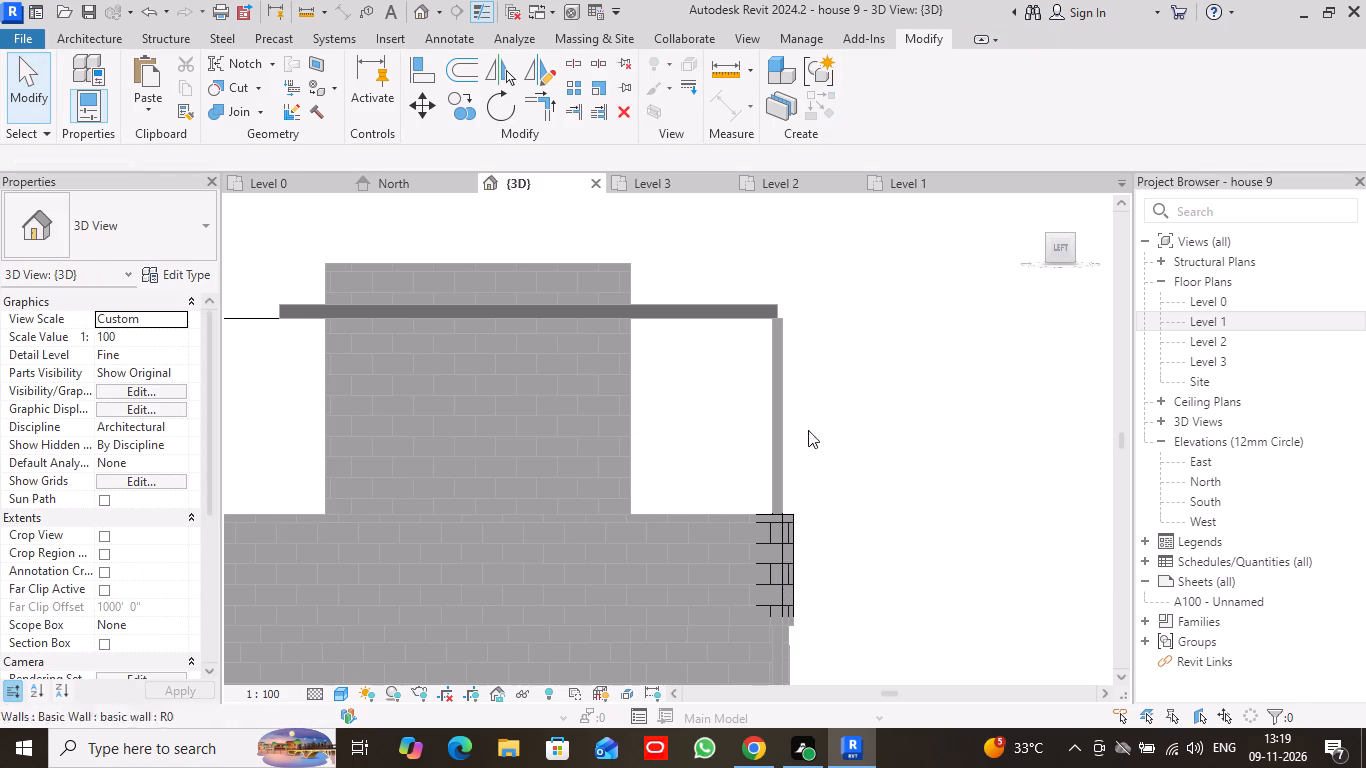
Create an in-place model in the Generic Models category and name it Generic Models 2.
scroll(802, 471, up, 4)
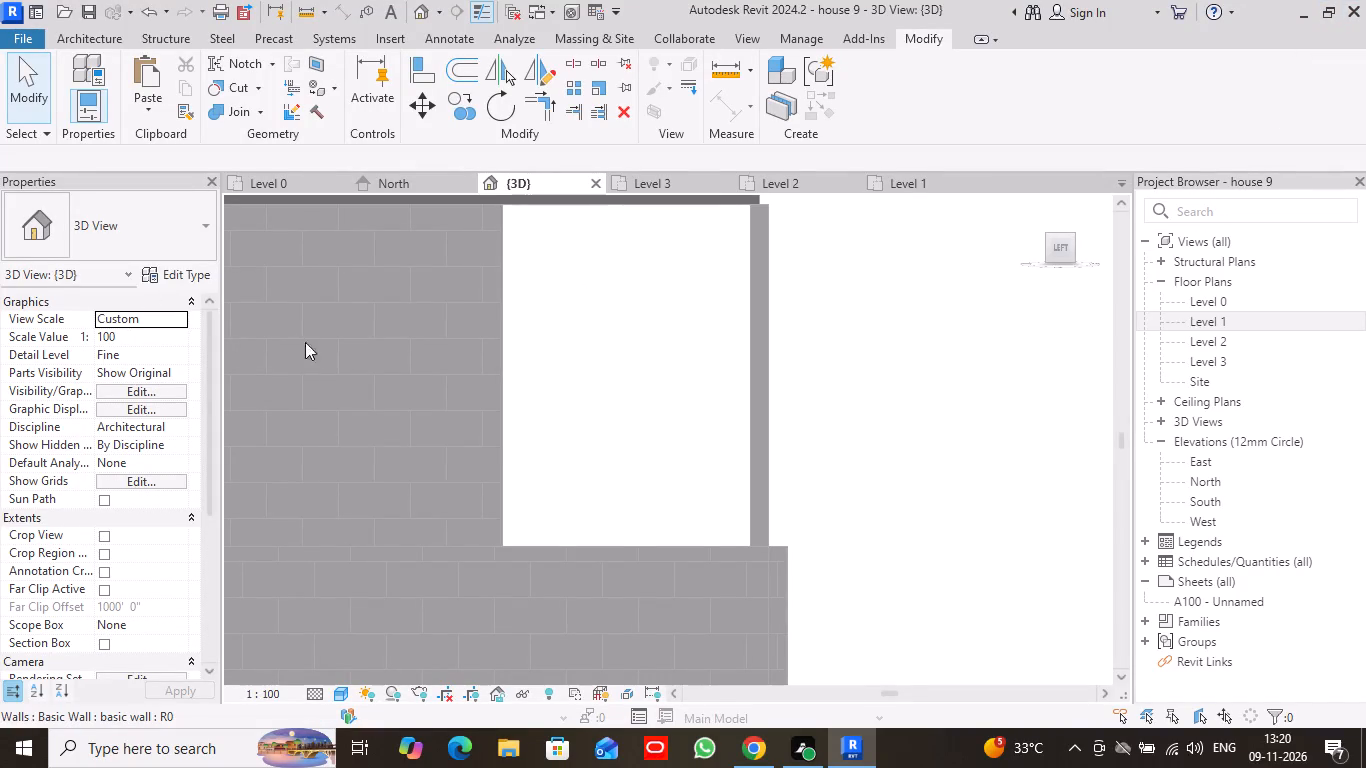
click(91, 31)
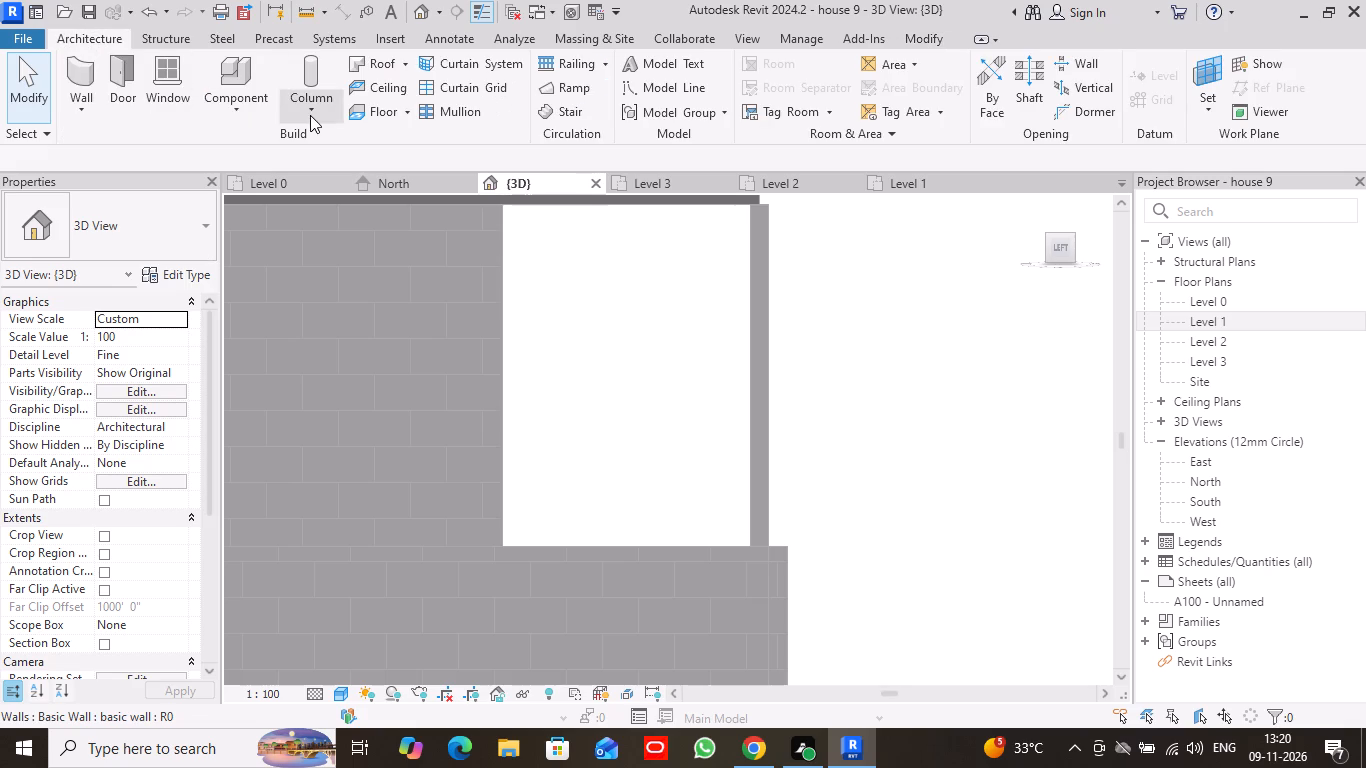
click(233, 107)
click(257, 186)
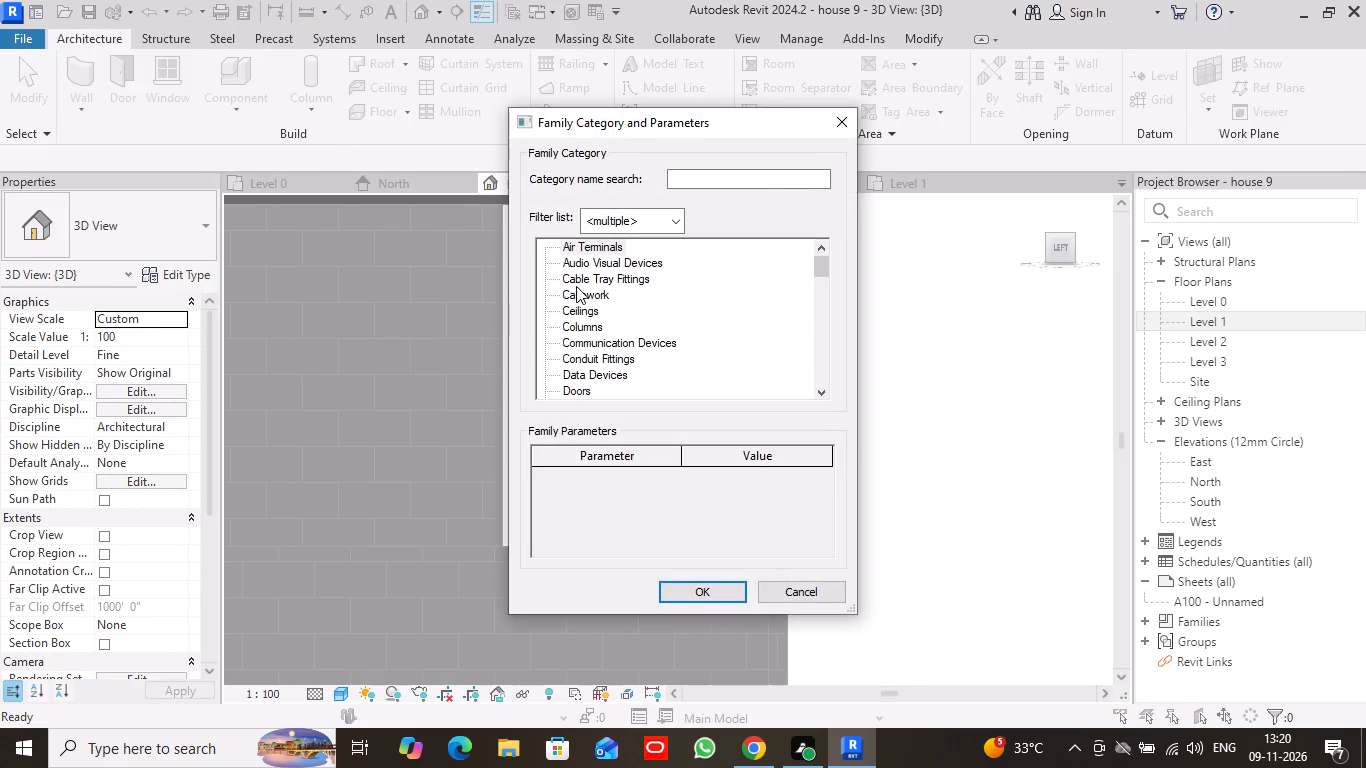
scroll(576, 286, down, 13)
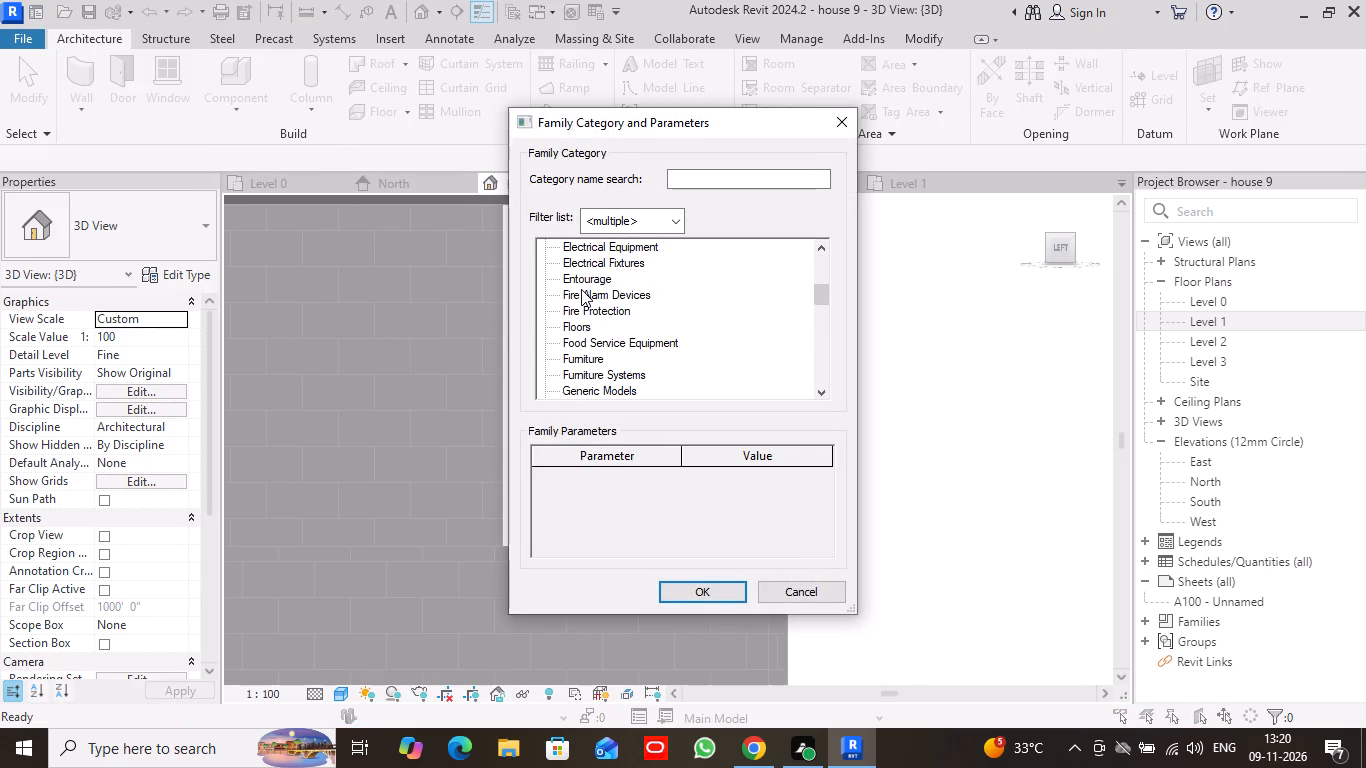
scroll(581, 289, down, 3)
click(633, 328)
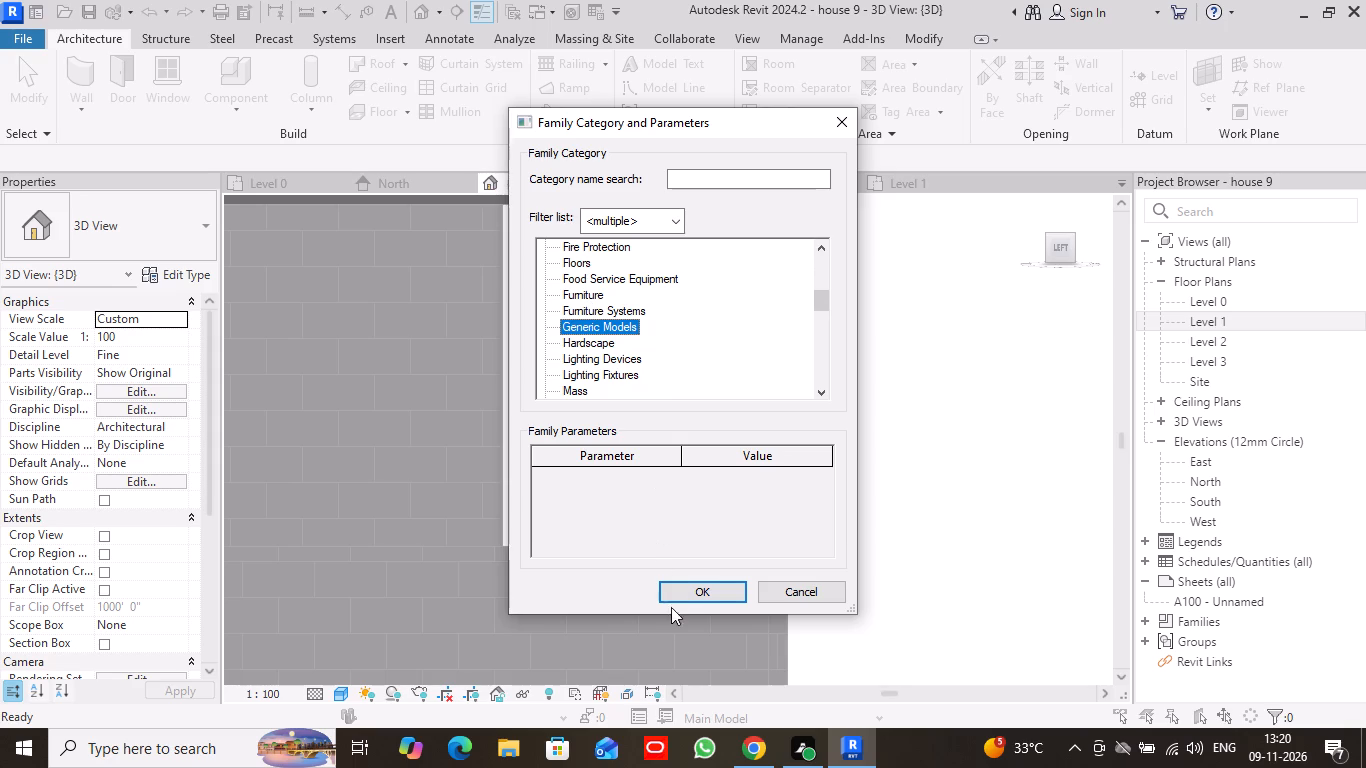
click(692, 594)
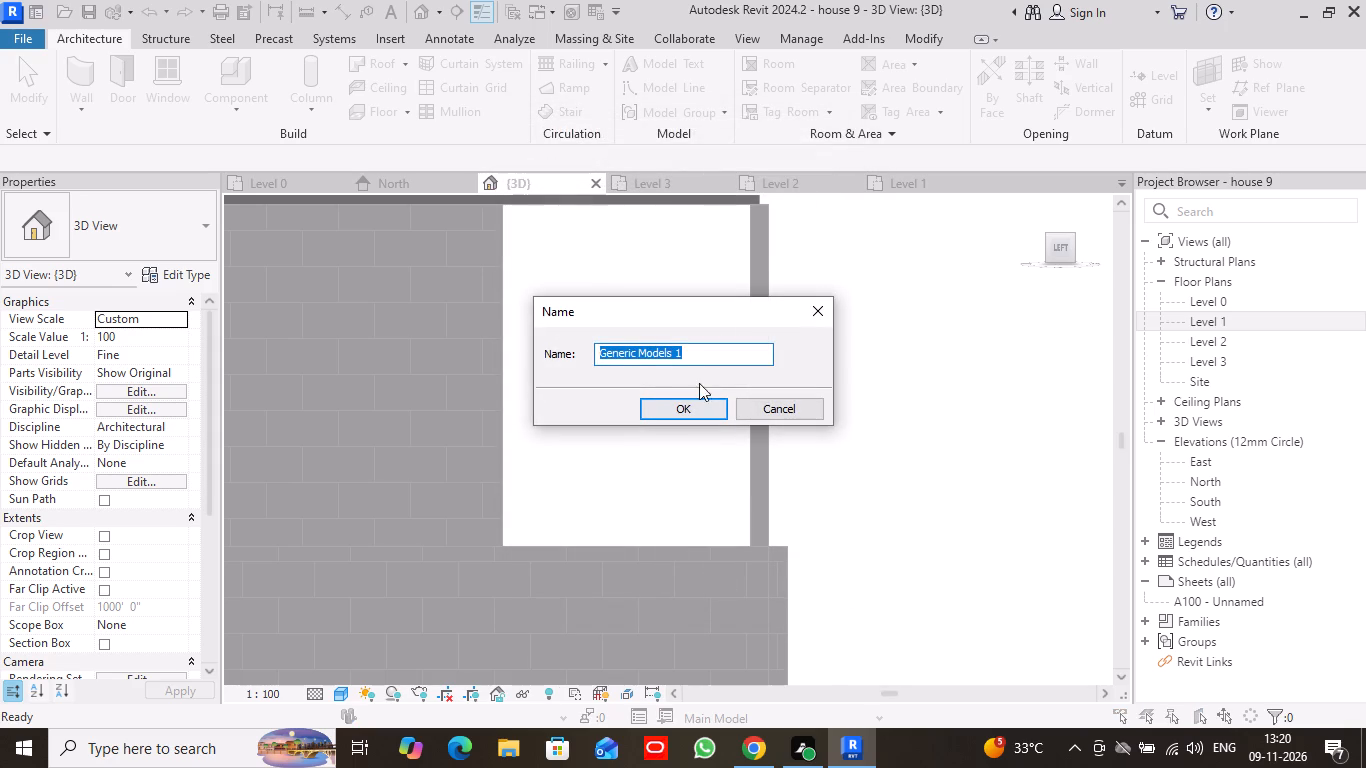
click(700, 356)
key(BackSpace)
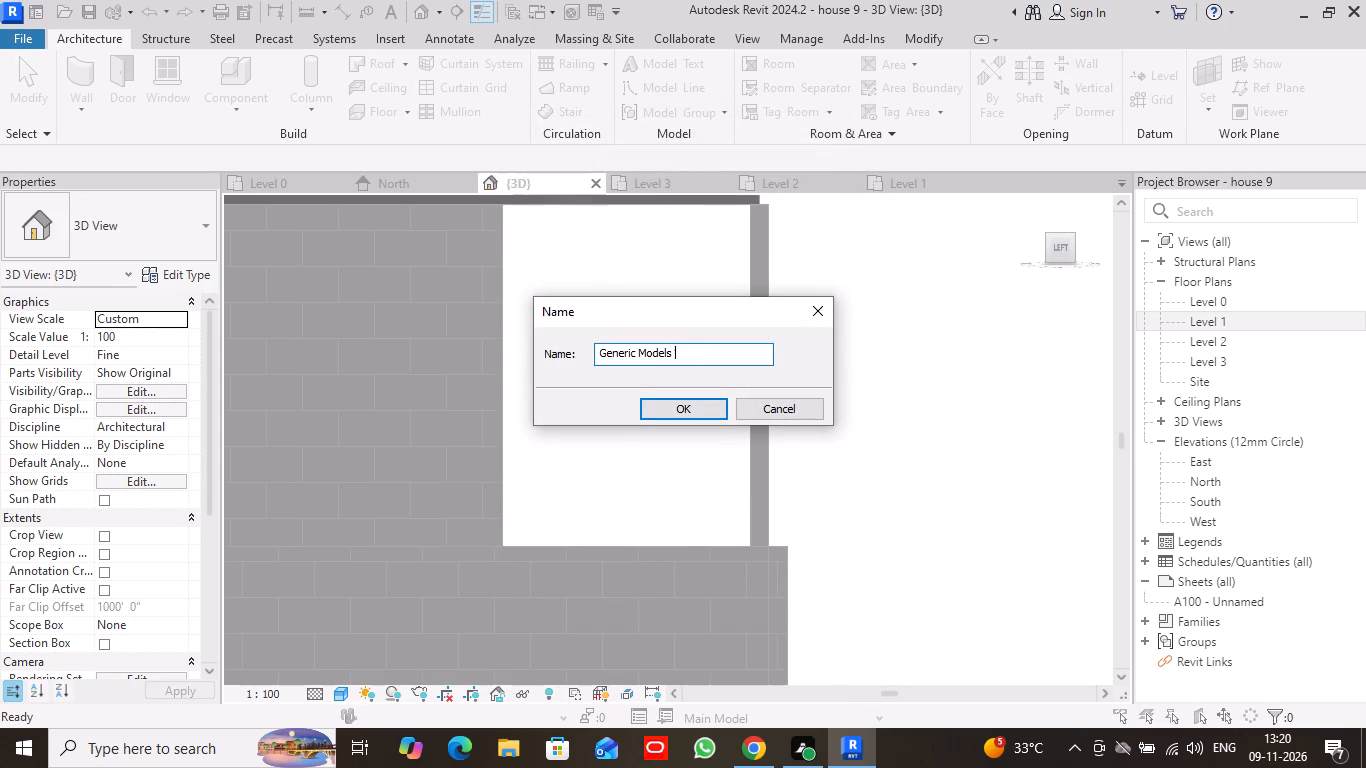
key(2)
click(702, 411)
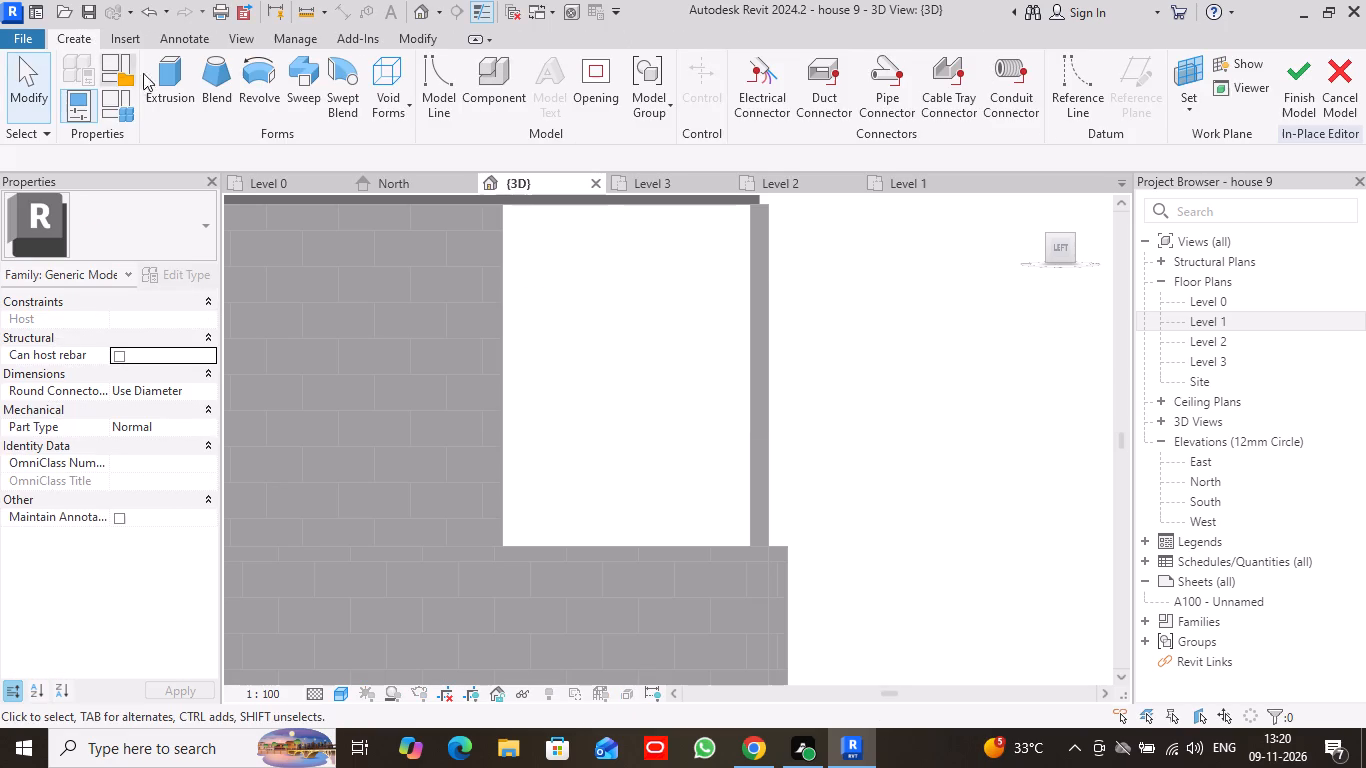
Start an extrusion in the in-place model with its work plane on the narrow end face of the projecting tower wall.
click(166, 70)
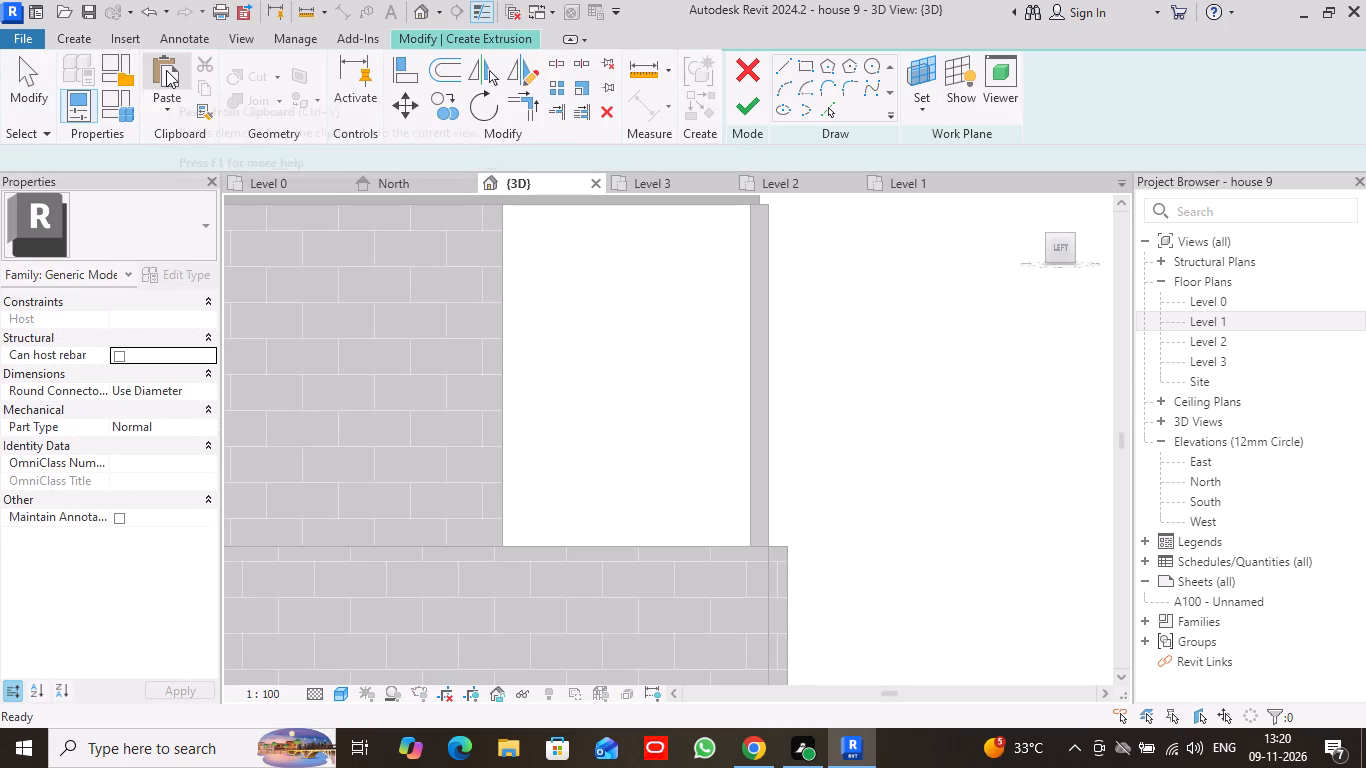
click(921, 110)
click(958, 177)
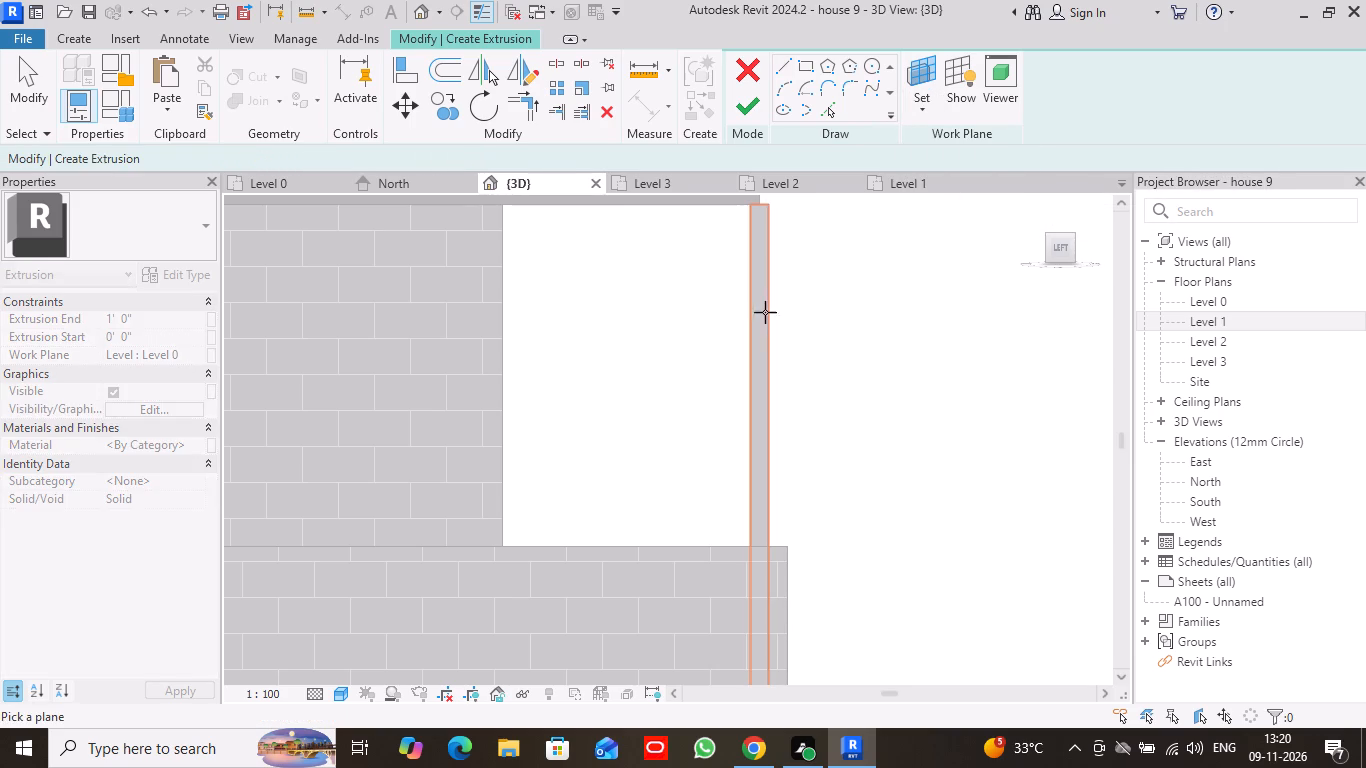
click(760, 312)
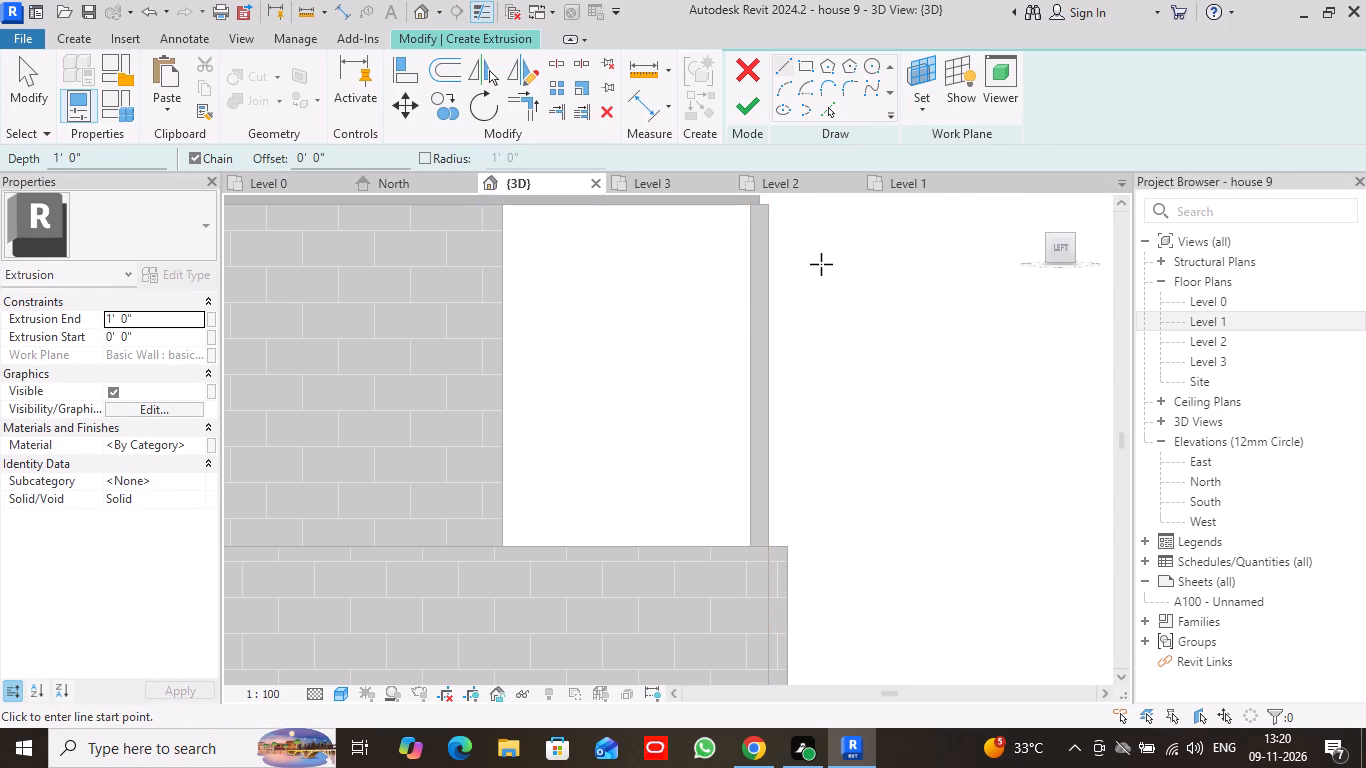
Sketch a circle of about 1" radius on the end face's vertical centreline, a little below the roof slab.
scroll(821, 264, up, 3)
click(804, 68)
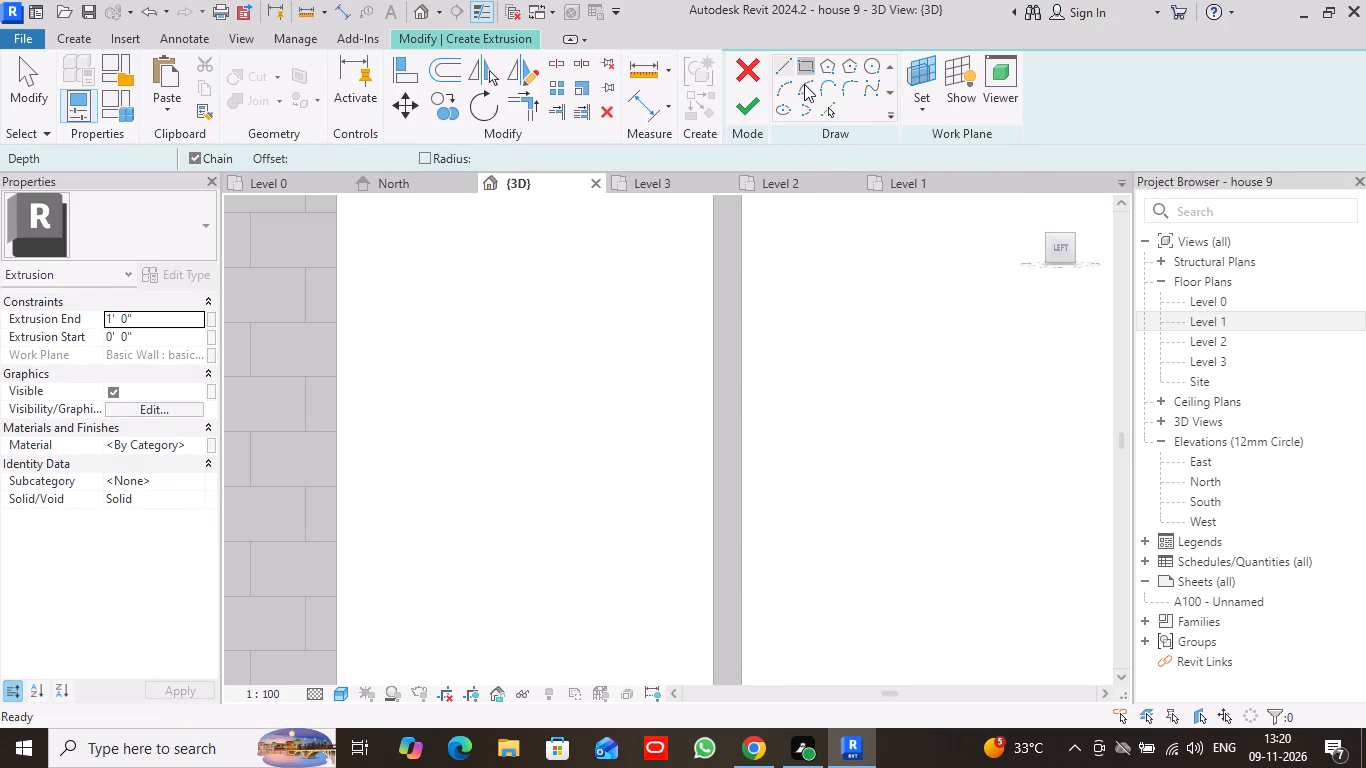
click(866, 64)
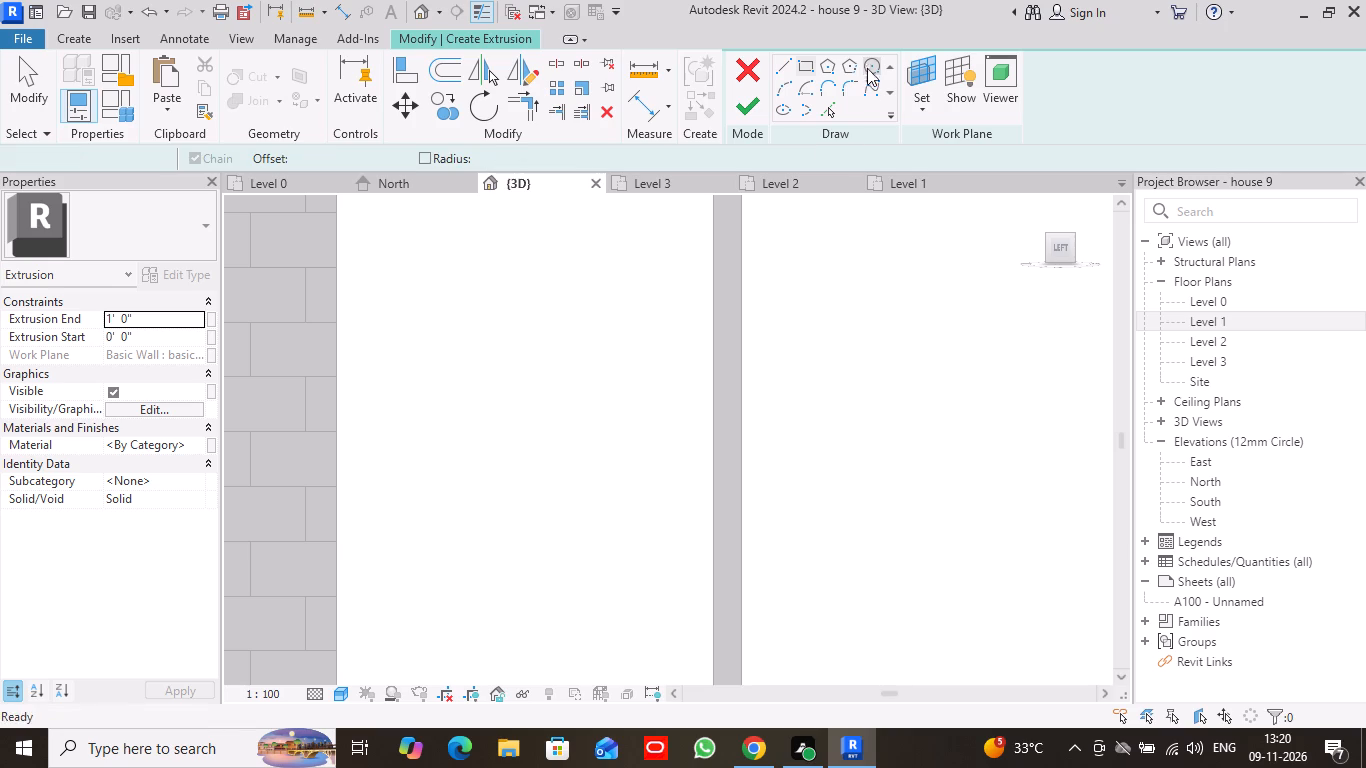
scroll(732, 248, up, 5)
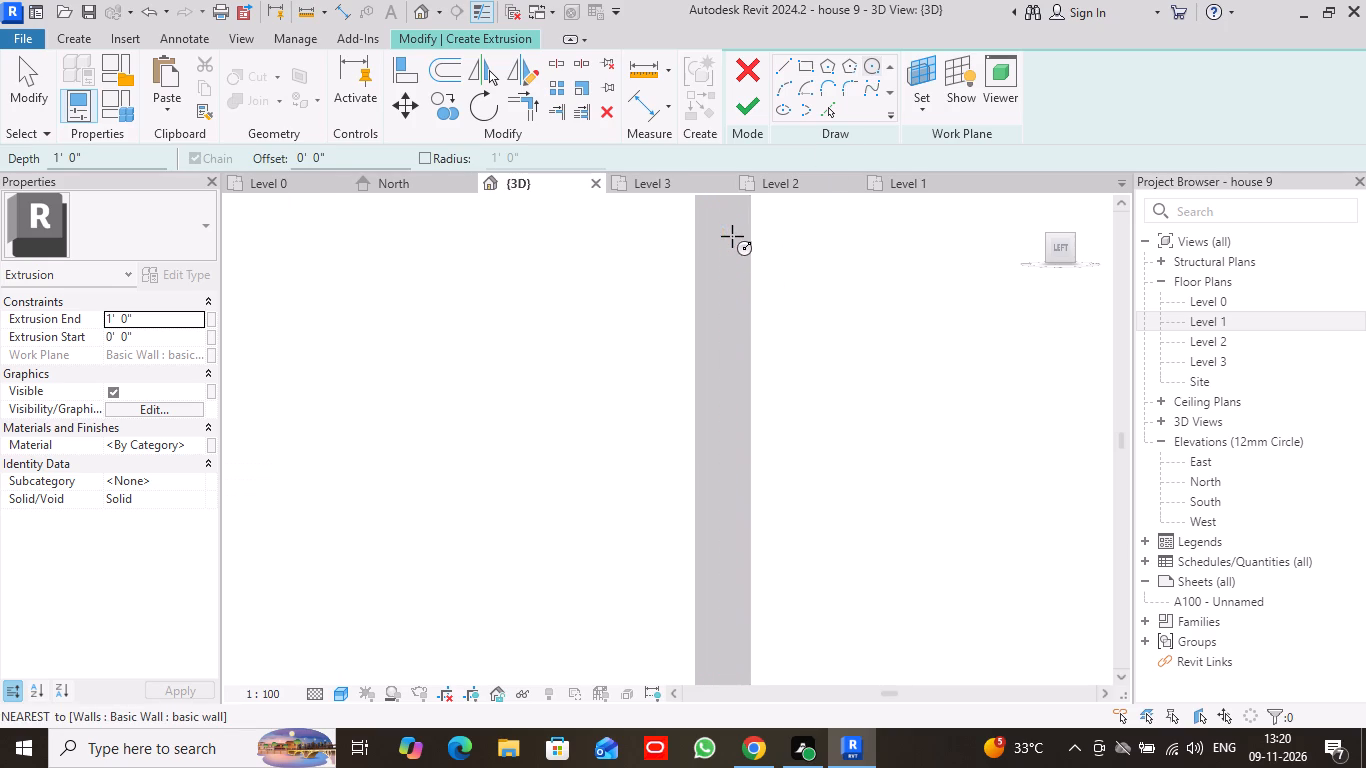
scroll(732, 230, down, 3)
middle_drag(732, 230, 703, 339)
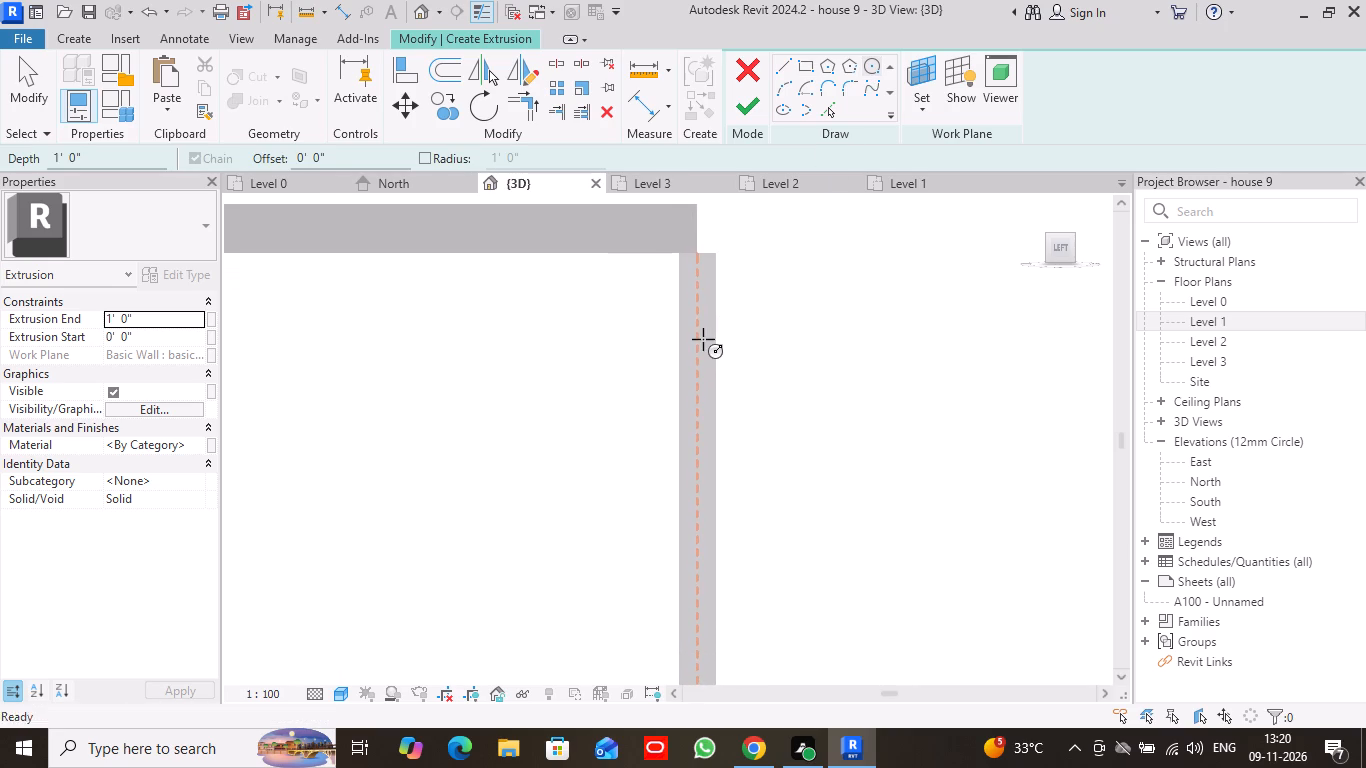
scroll(703, 339, up, 3)
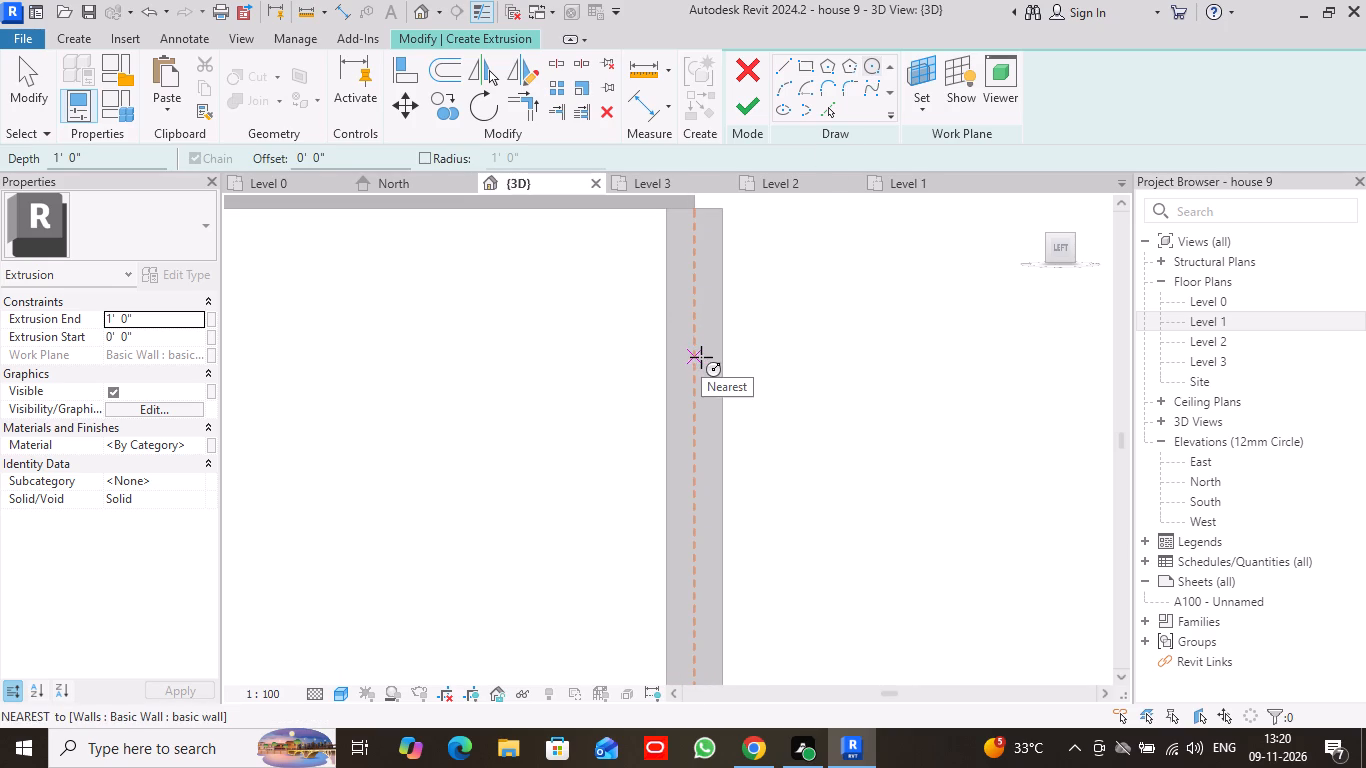
click(701, 357)
click(704, 358)
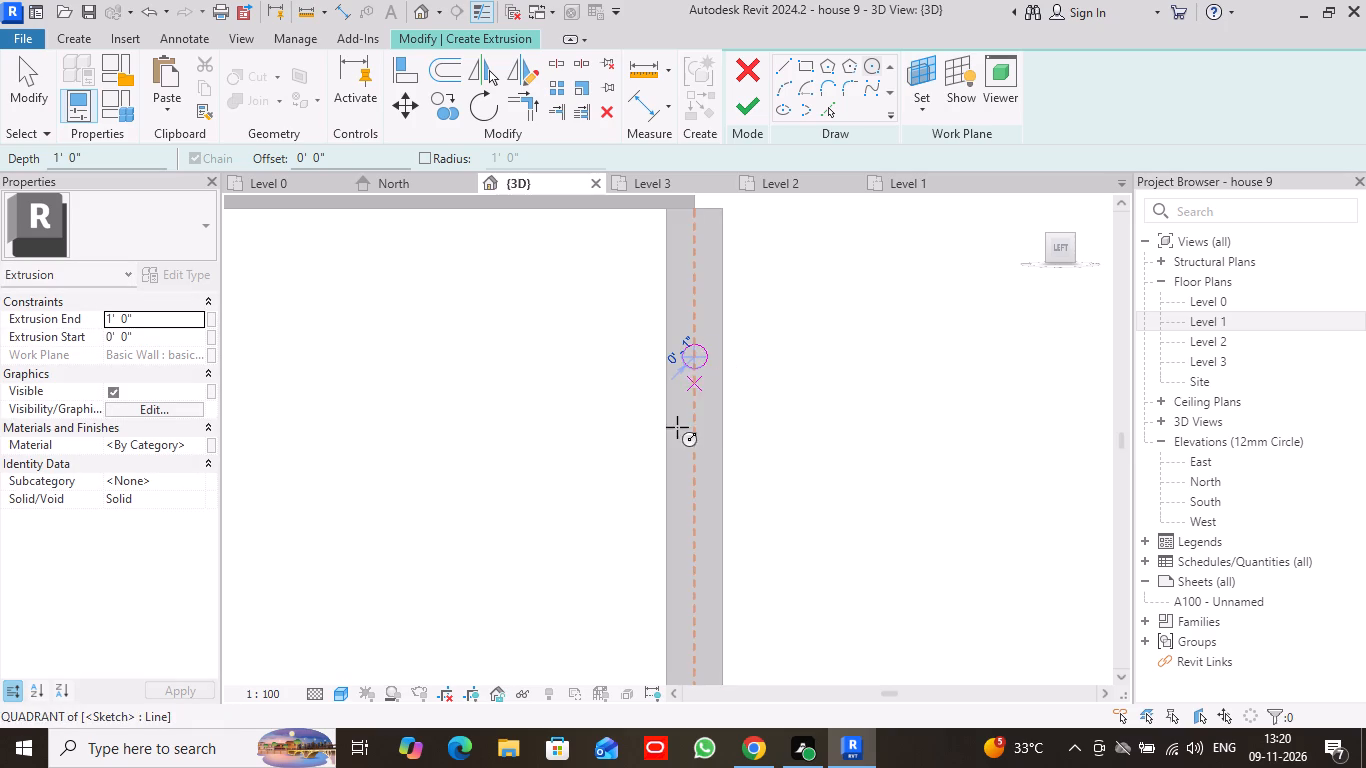
Sketch four more circles of about 1" radius in a column below the first, centred on the wall's end face.
scroll(705, 431, up, 3)
scroll(705, 431, down, 2)
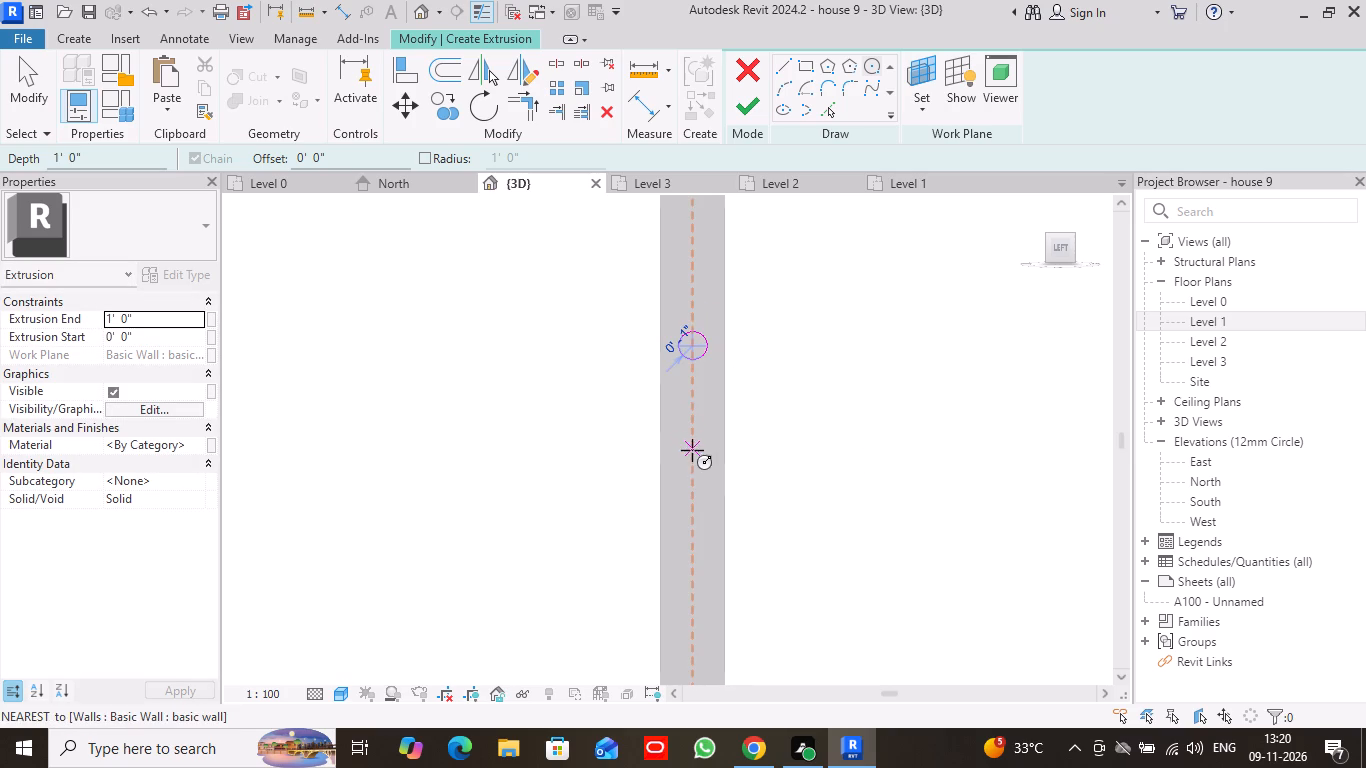
middle_click(692, 450)
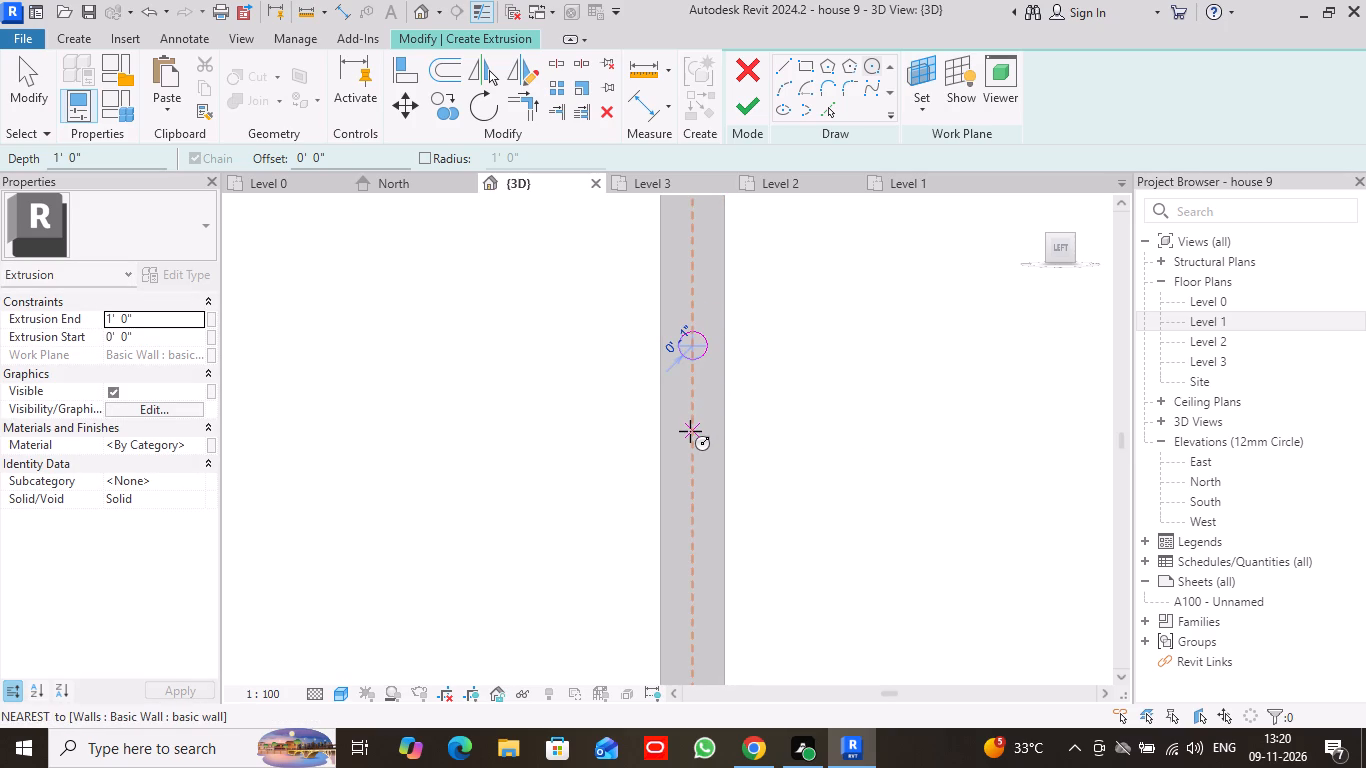
click(690, 431)
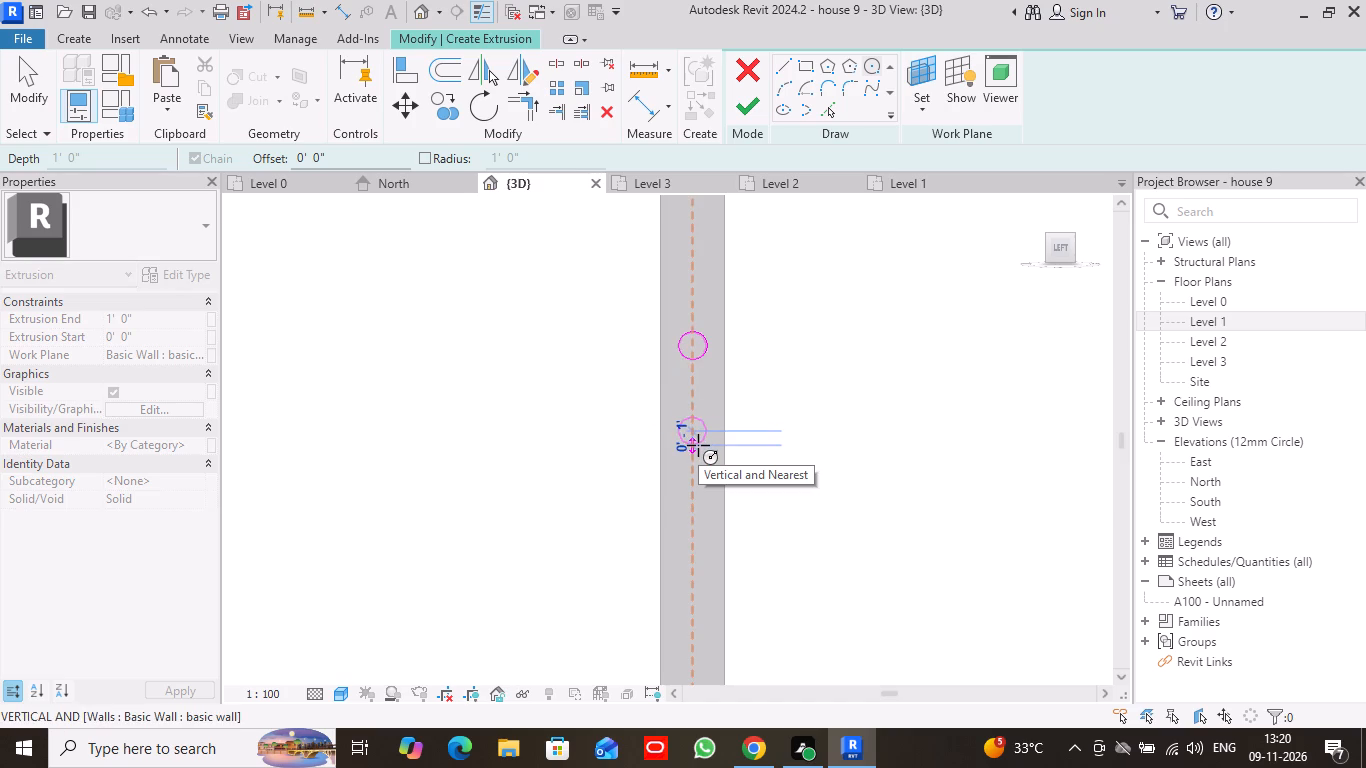
click(698, 445)
scroll(689, 533, down, 2)
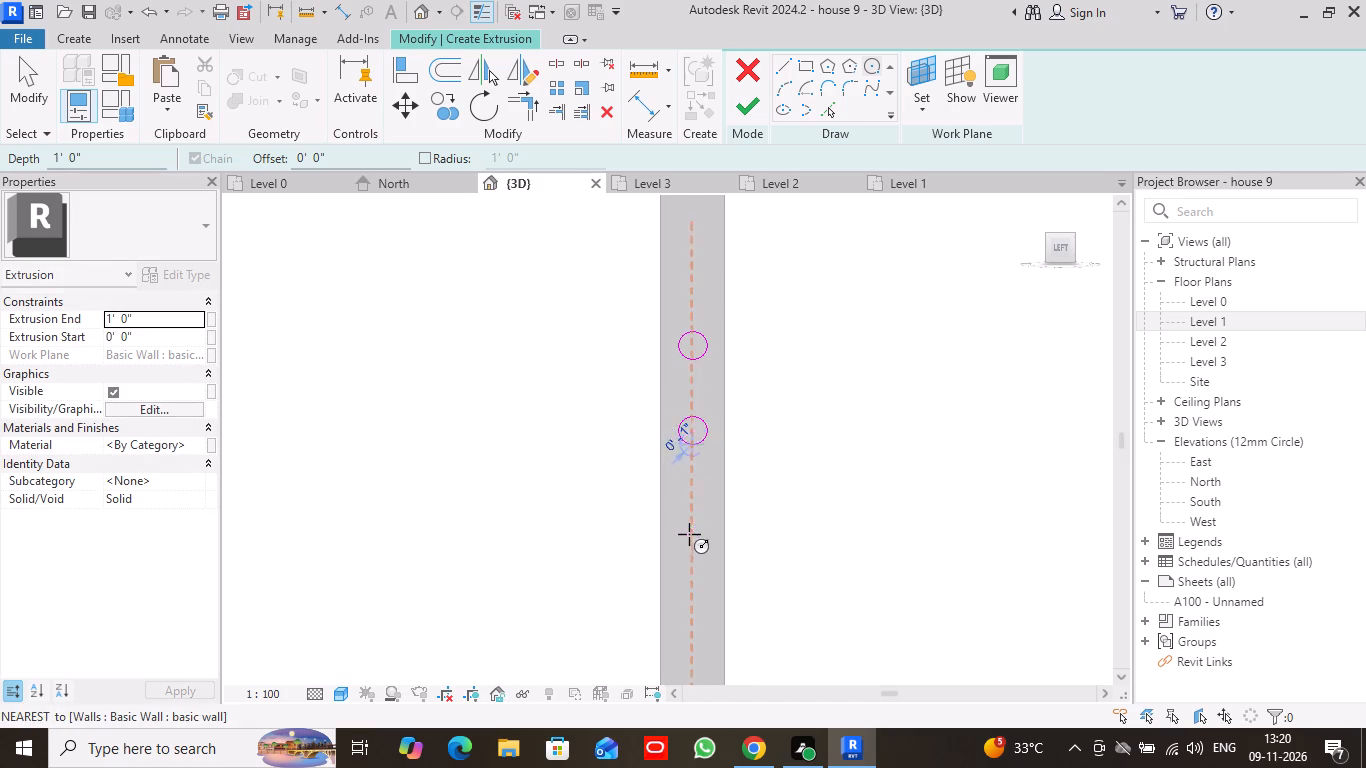
middle_drag(691, 555, 646, 406)
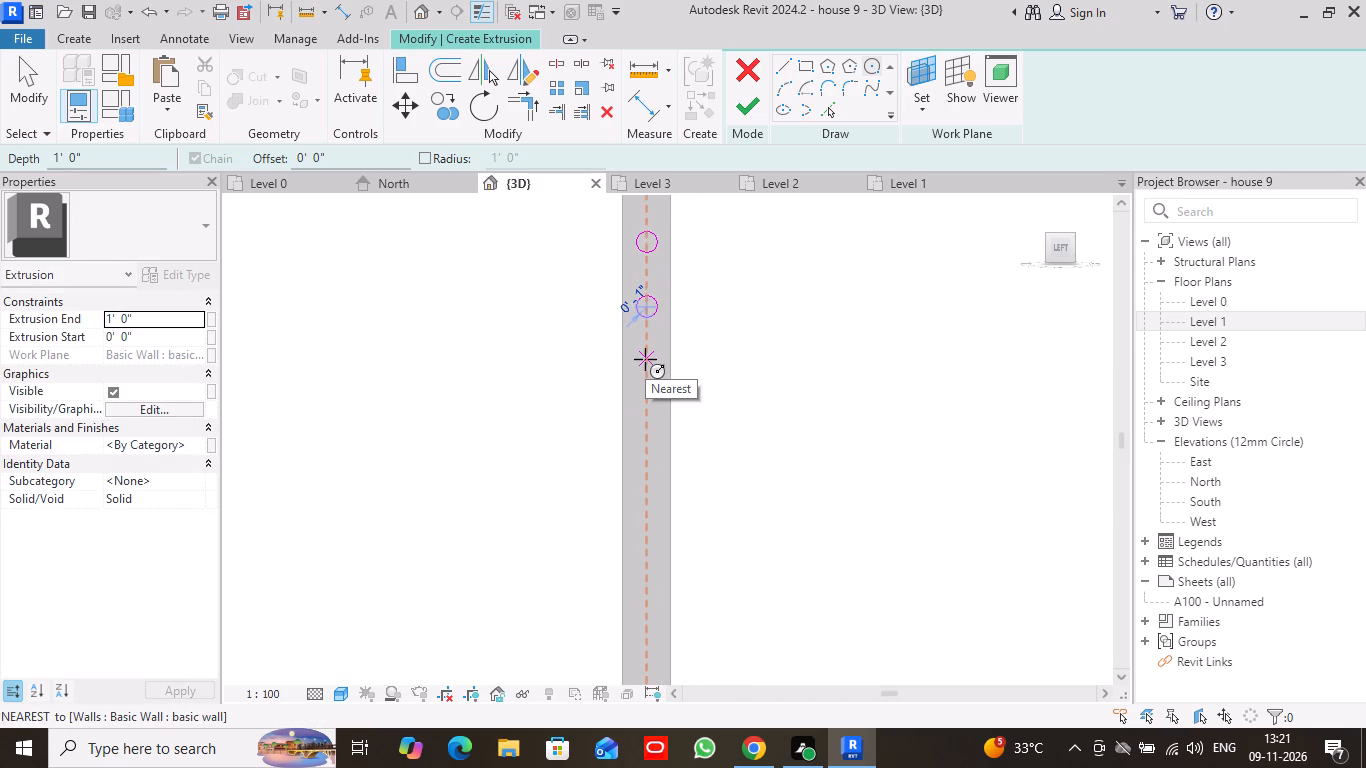
click(647, 356)
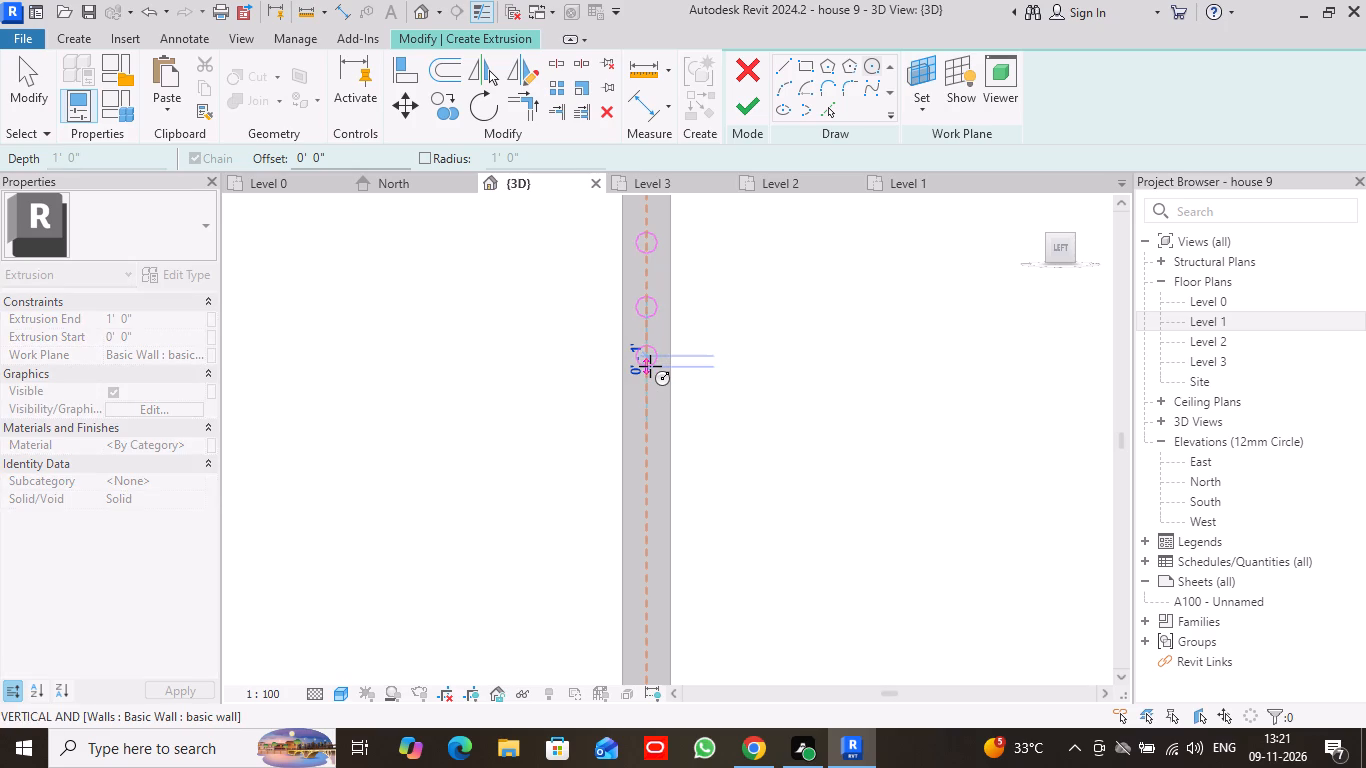
click(650, 366)
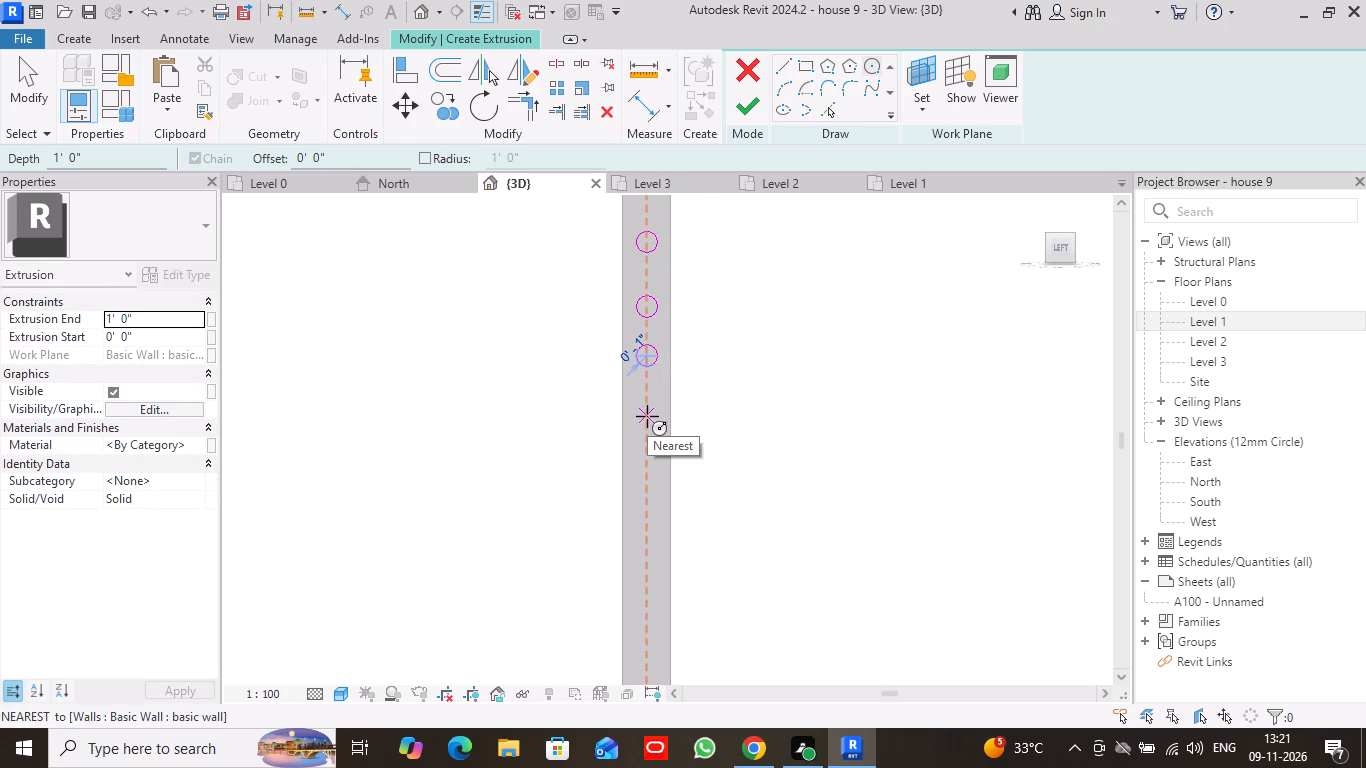
click(649, 409)
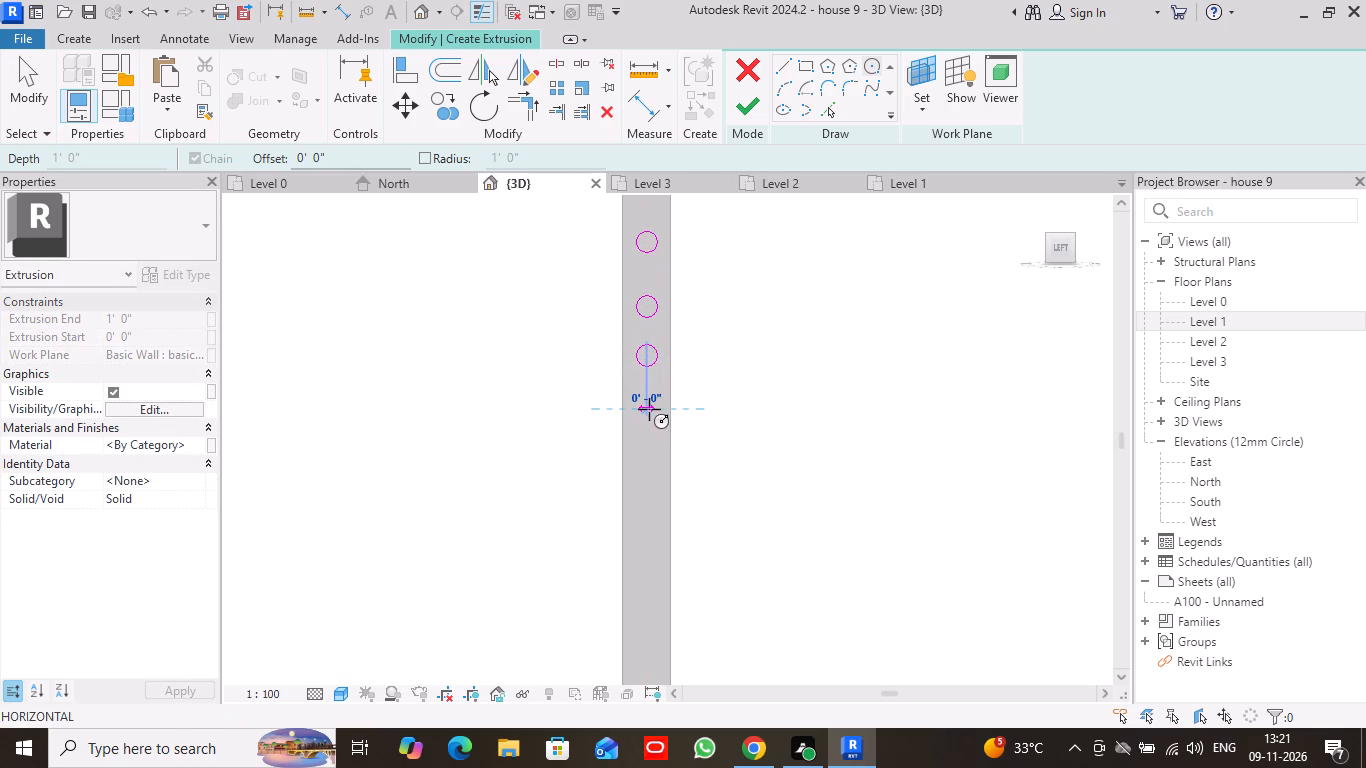
click(652, 425)
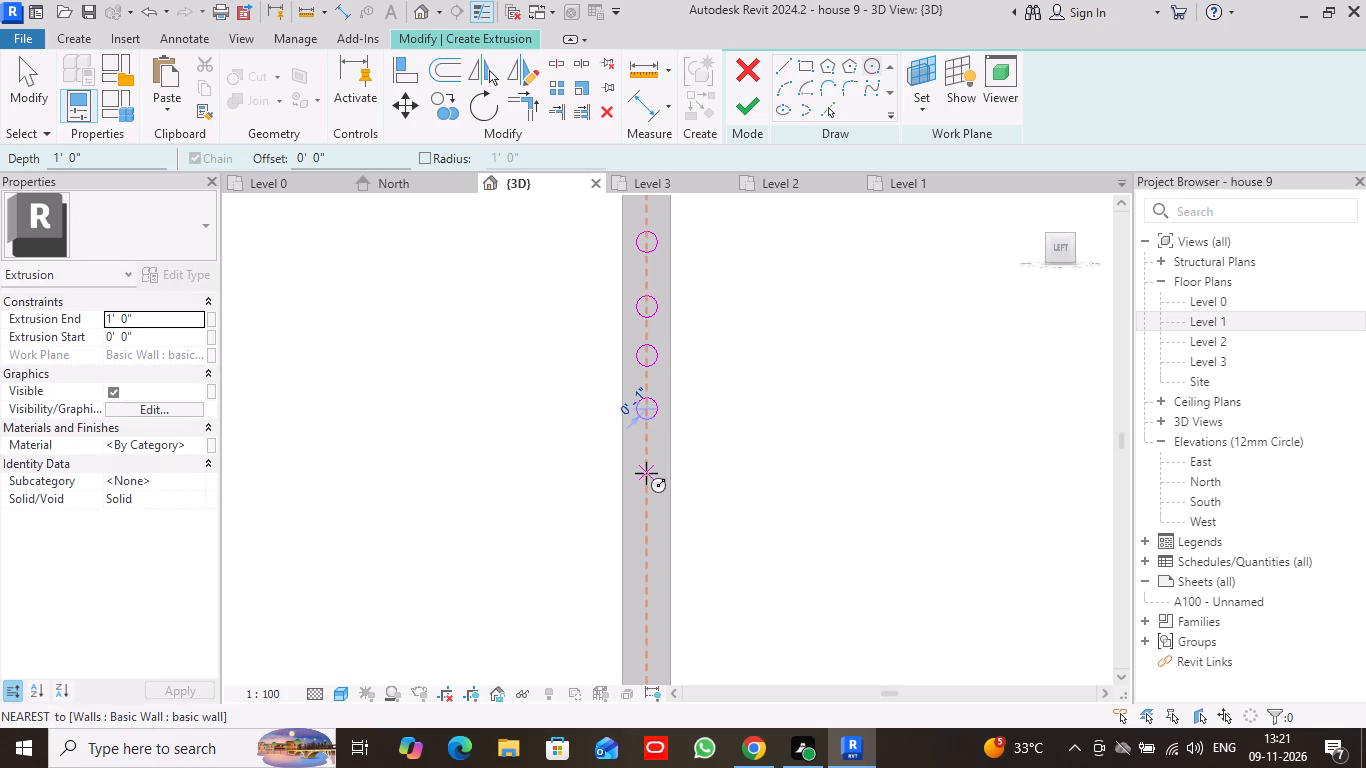
click(647, 469)
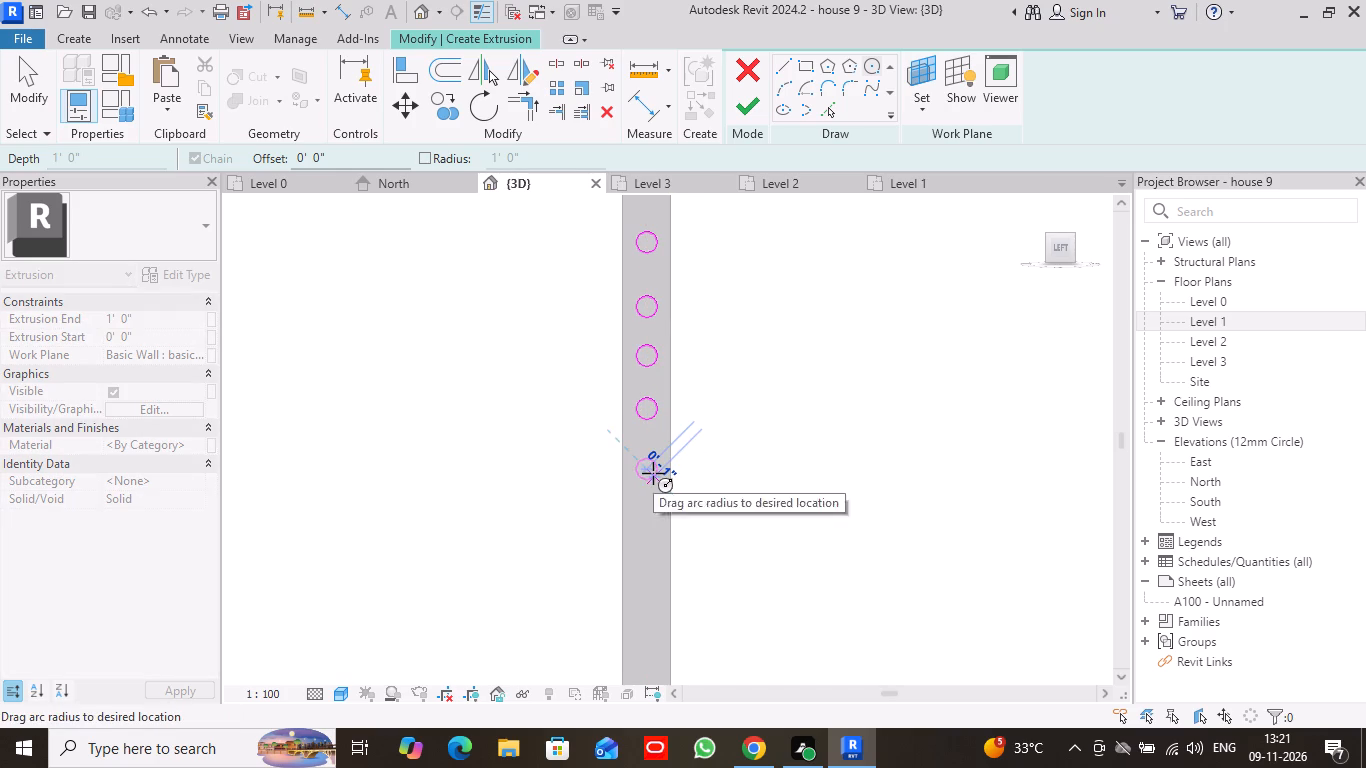
click(653, 473)
Add a sixth circle of about 1" radius below the others and finish the extrusion with a depth of 1' 0".
scroll(645, 554, down, 3)
middle_drag(648, 590, 645, 519)
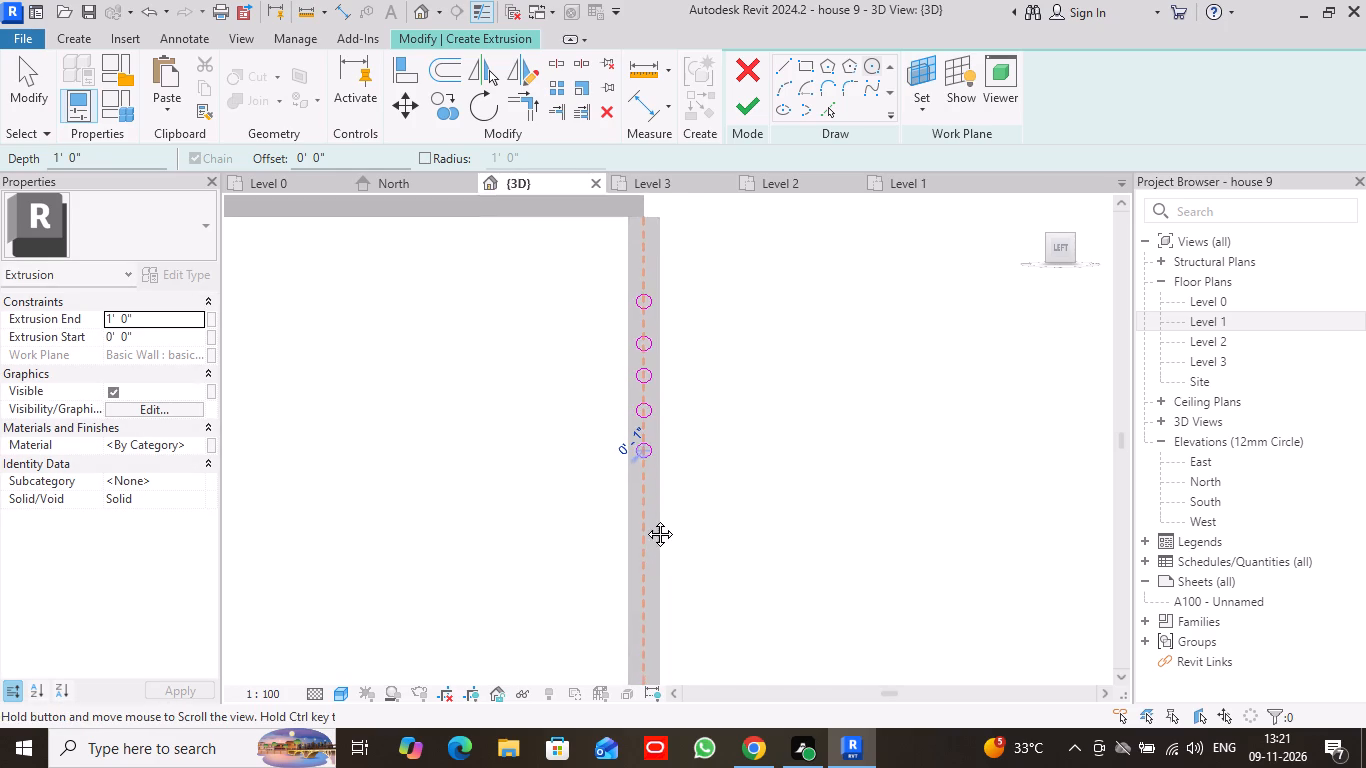
middle_drag(645, 519, 658, 403)
scroll(658, 403, down, 6)
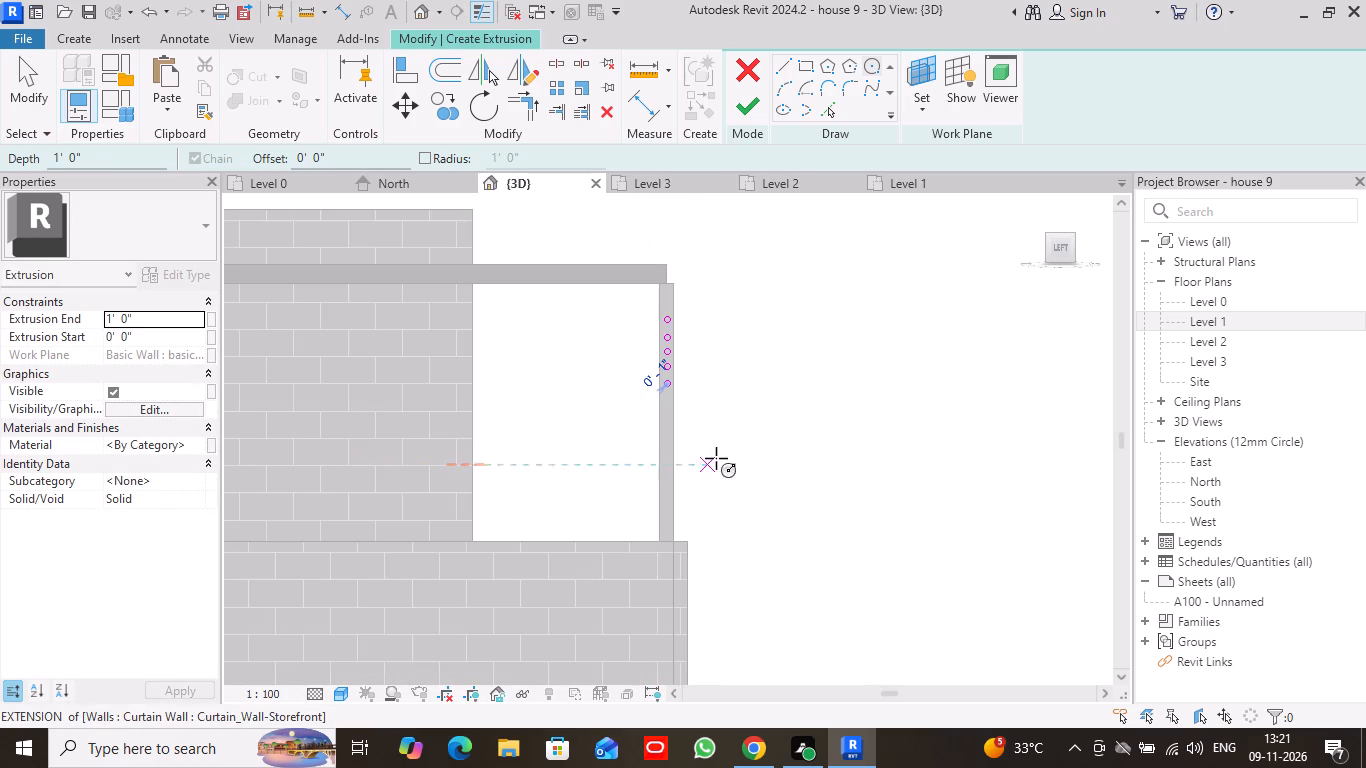
scroll(664, 402, up, 9)
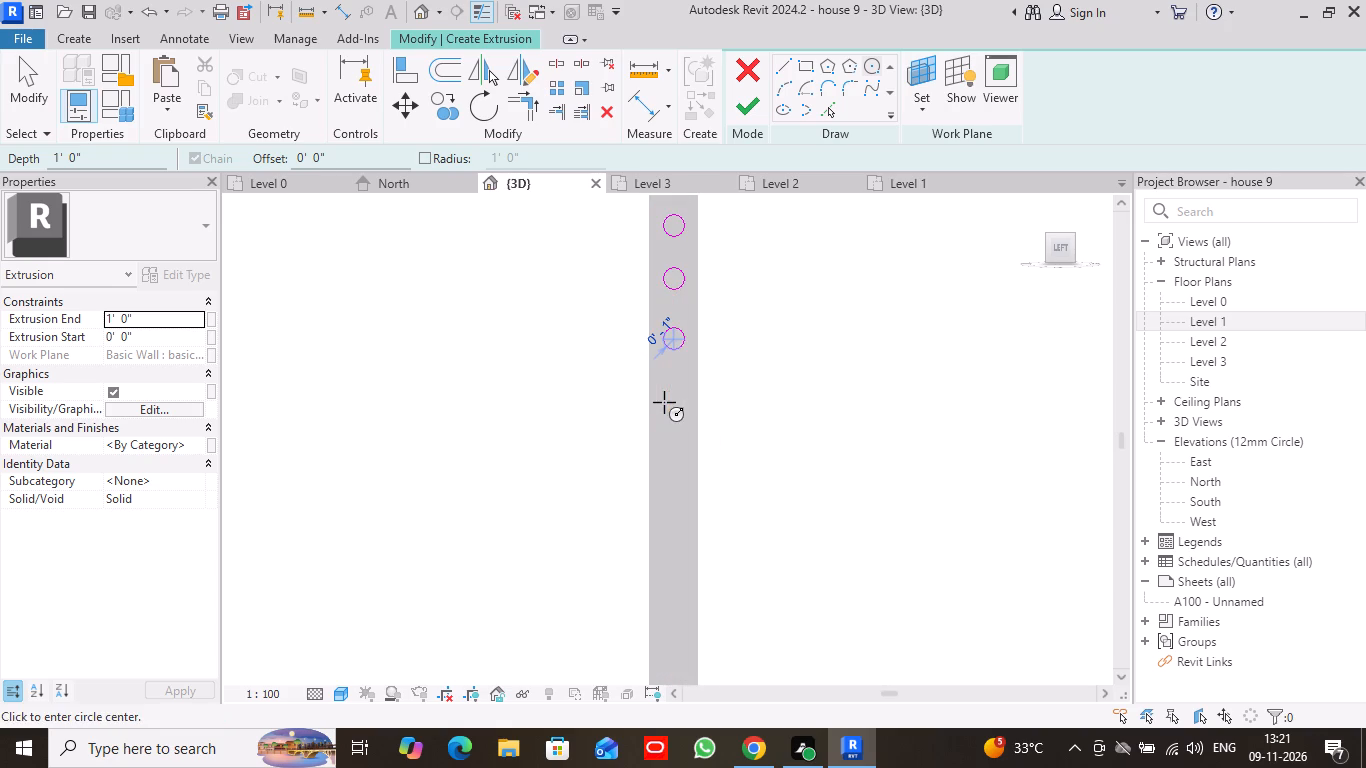
click(673, 406)
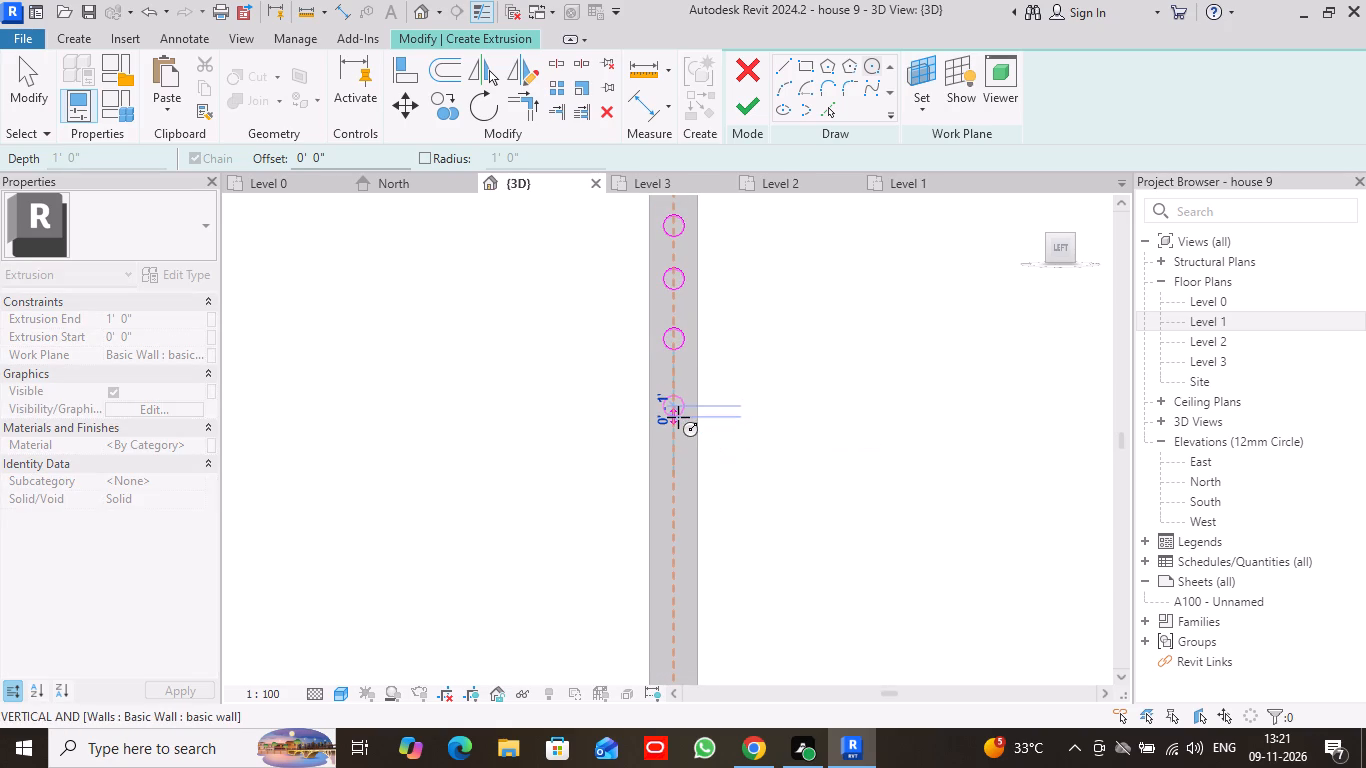
click(678, 417)
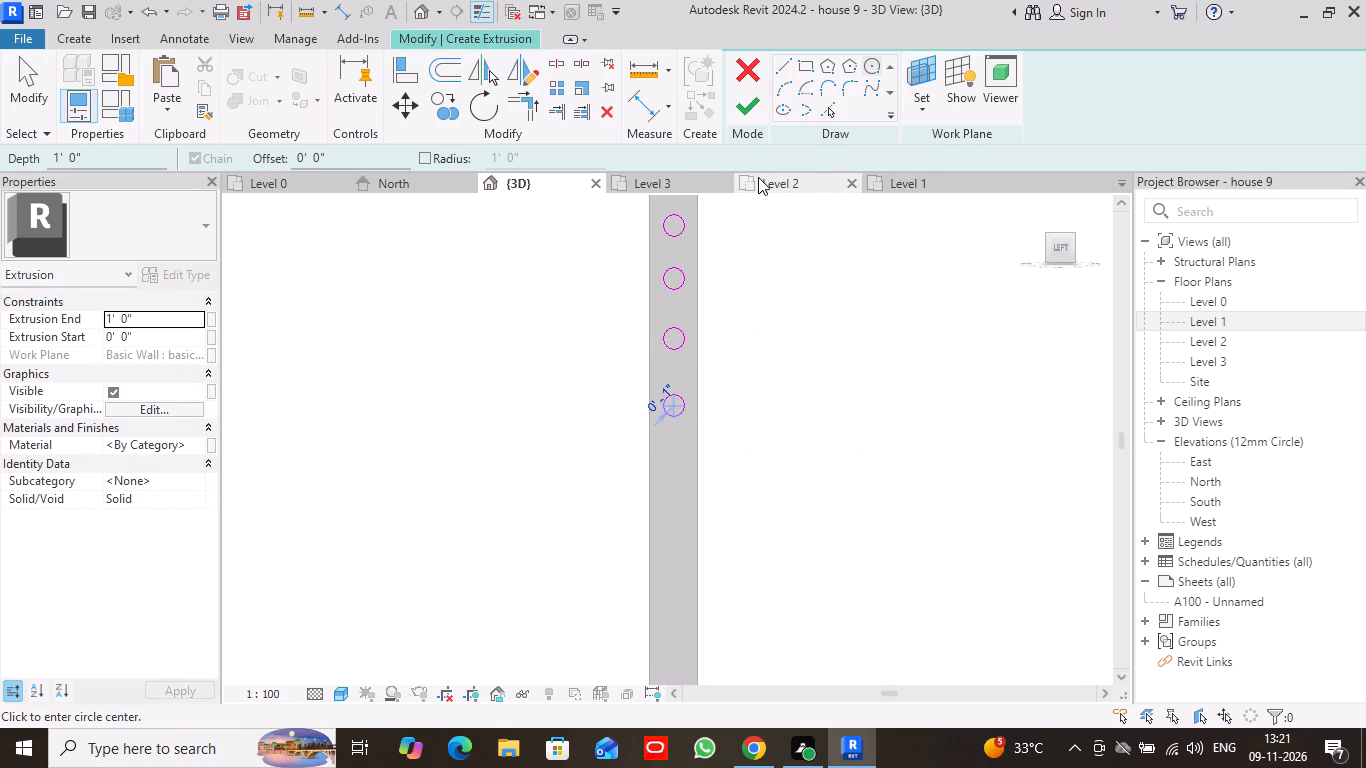
click(746, 111)
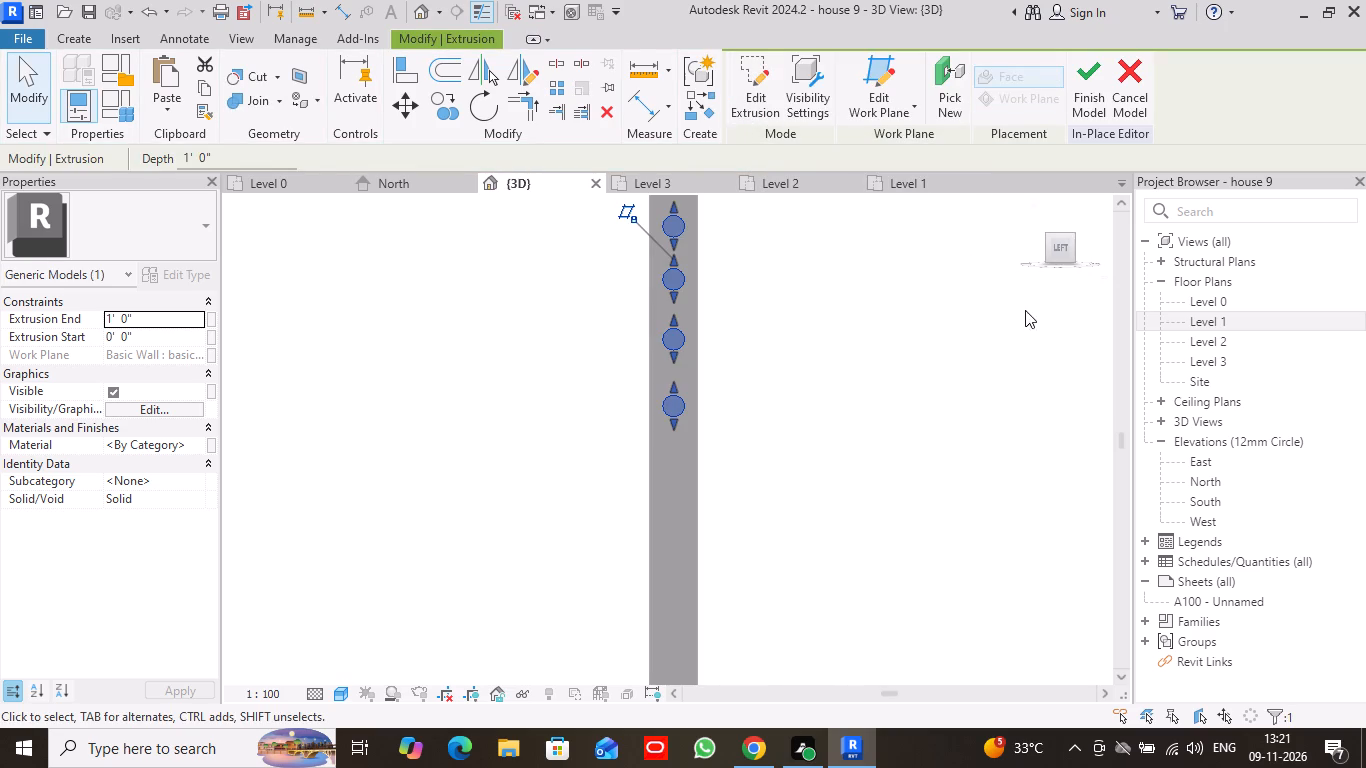
Examine the extruded round bars on the tower wall from oblique angles against the surrounding front facade.
drag(1072, 233, 1059, 239)
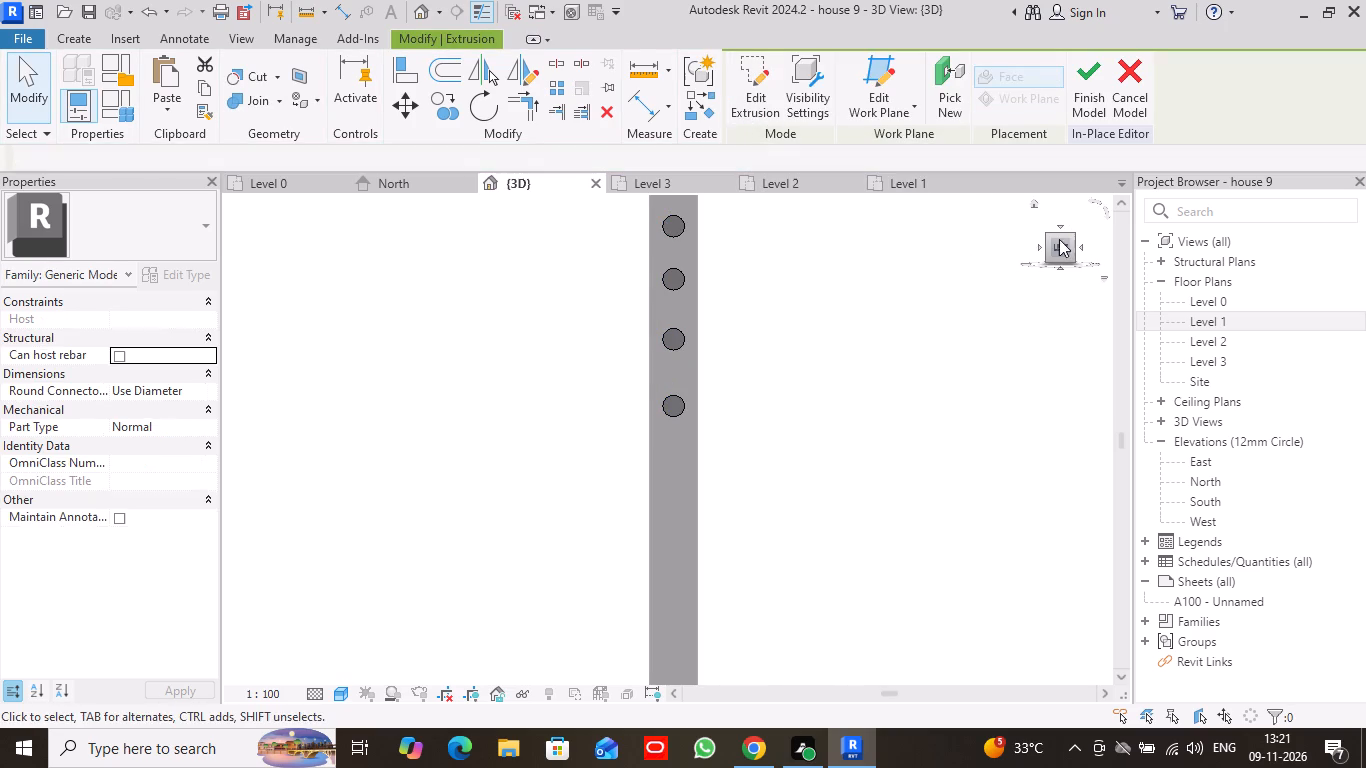
drag(1059, 239, 990, 264)
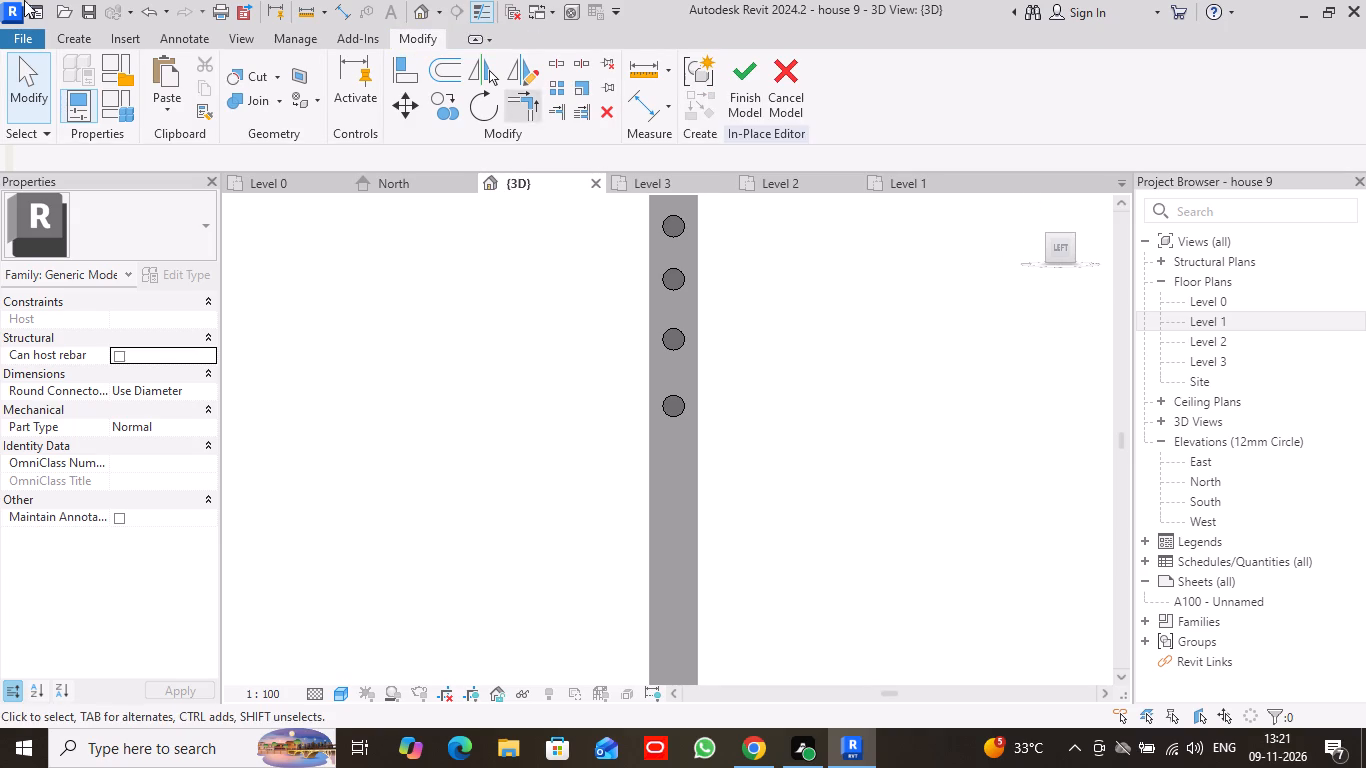
click(28, 93)
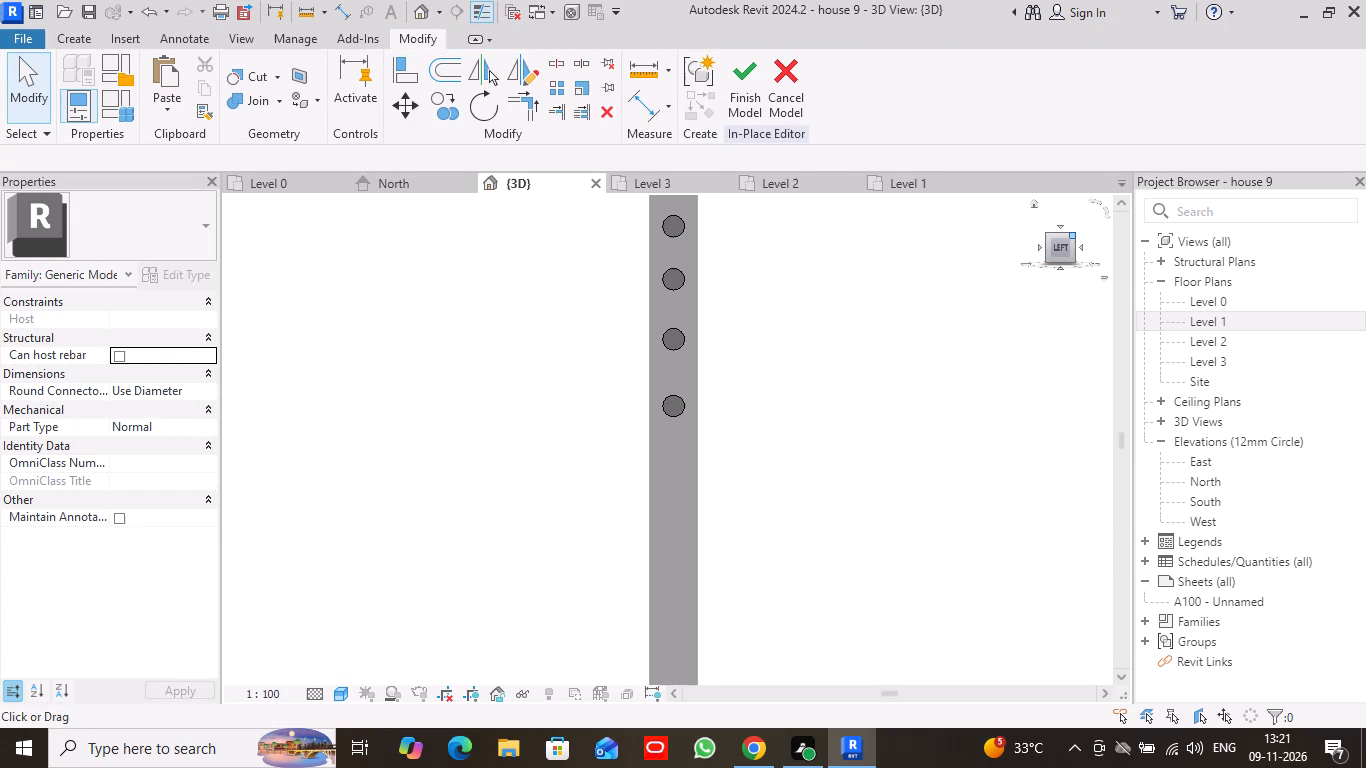
drag(1074, 235, 1020, 259)
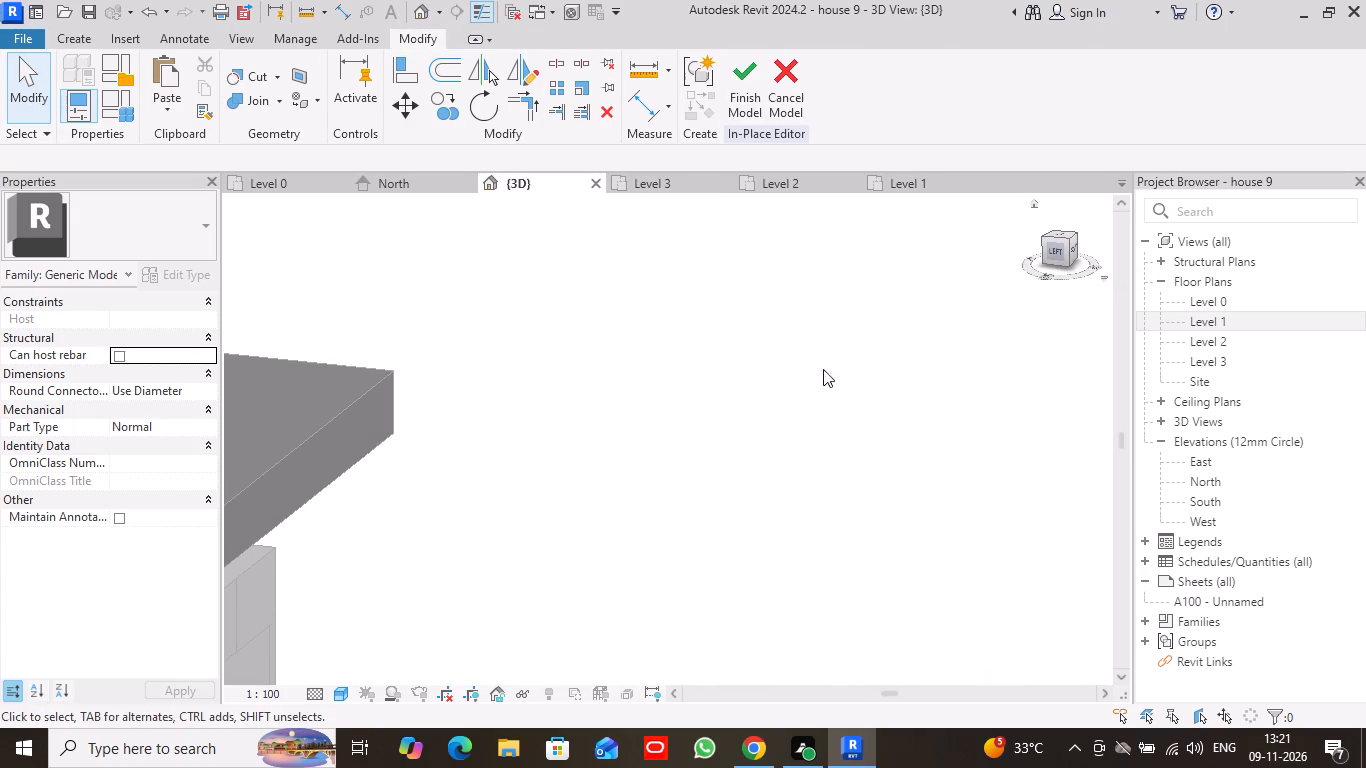
scroll(497, 396, down, 5)
scroll(439, 532, down, 3)
middle_drag(451, 510, 600, 334)
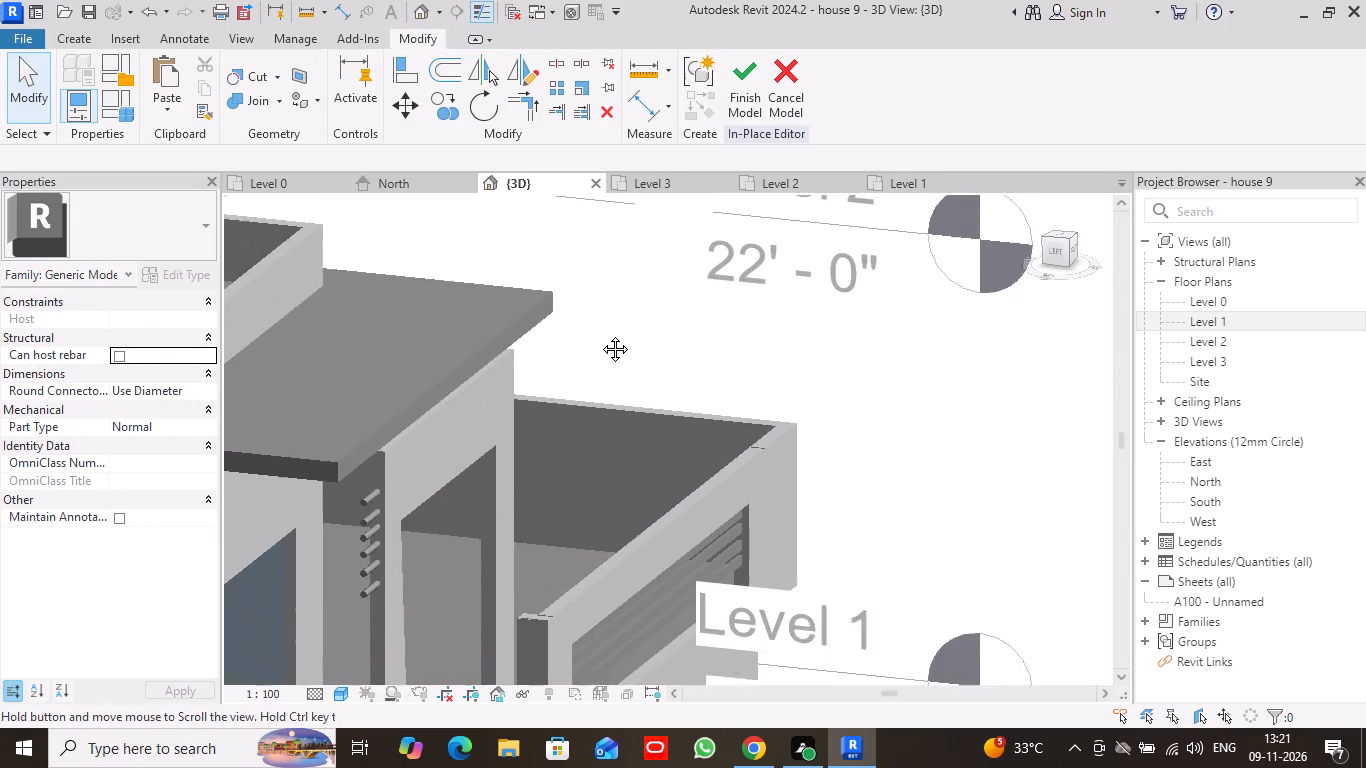
middle_drag(600, 334, 636, 304)
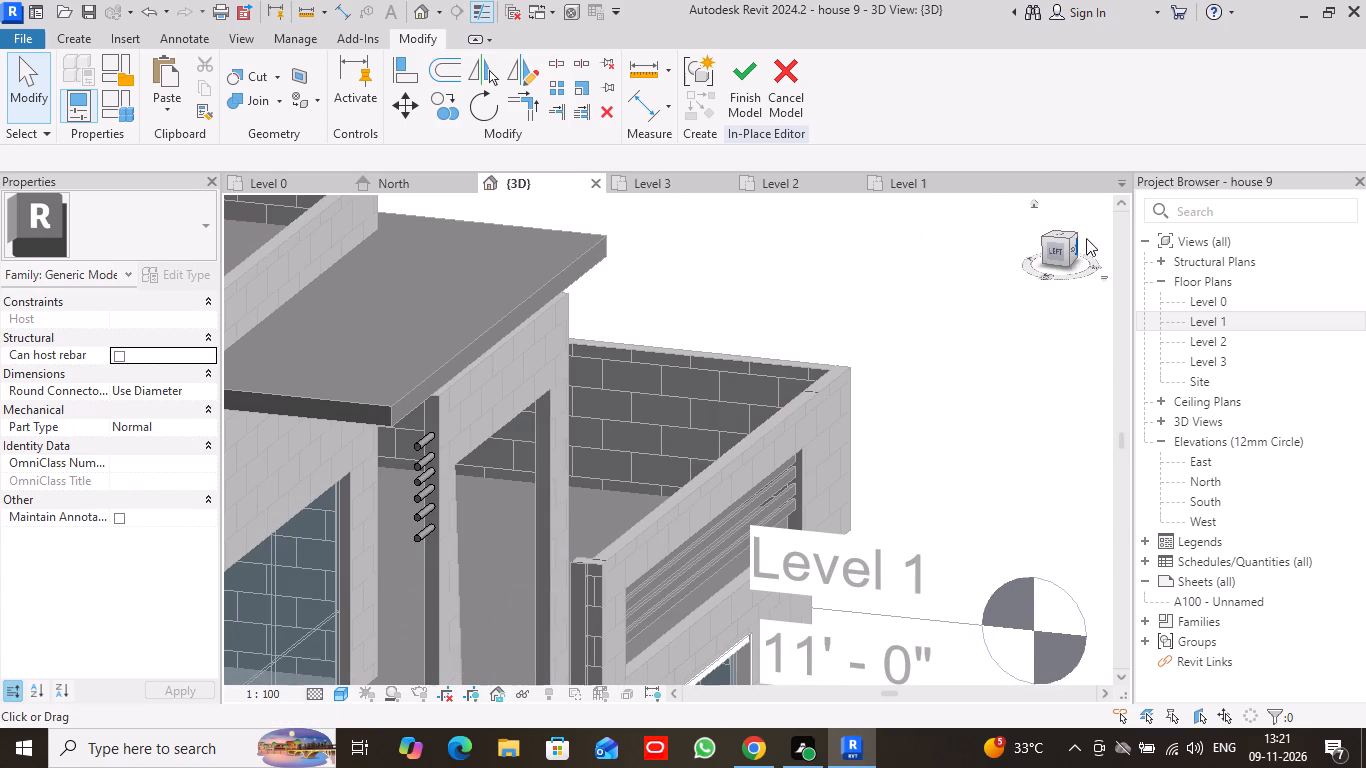
drag(1069, 241, 1053, 247)
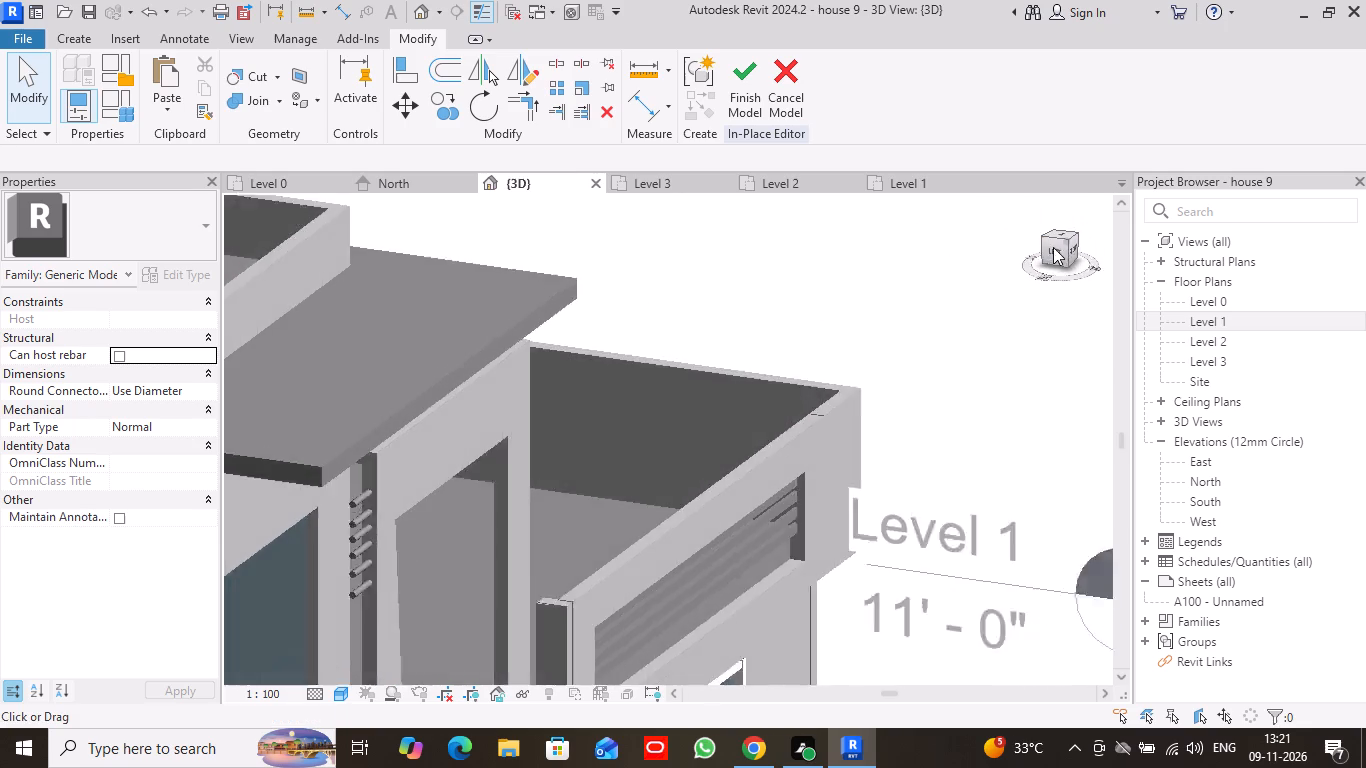
drag(1053, 247, 1029, 247)
middle_drag(422, 472, 475, 444)
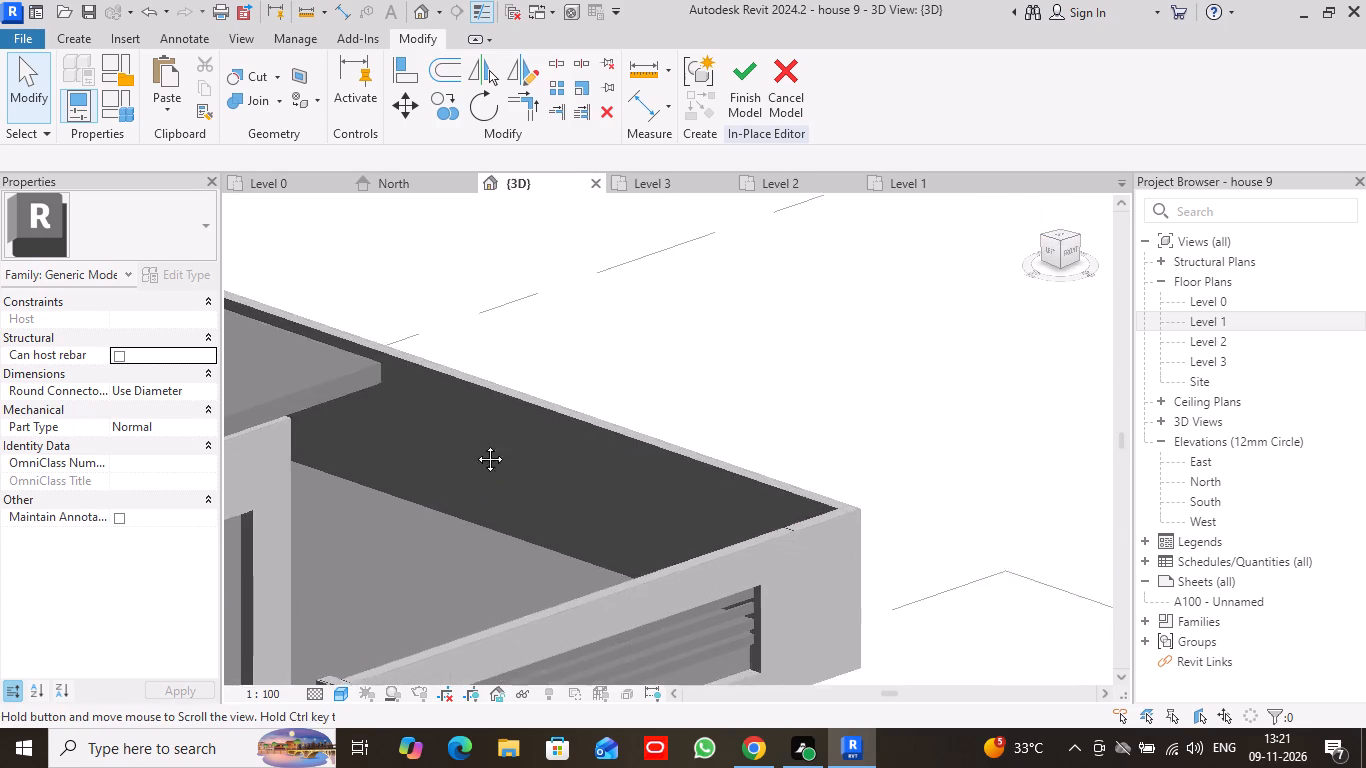
middle_drag(475, 444, 840, 281)
scroll(713, 398, down, 1)
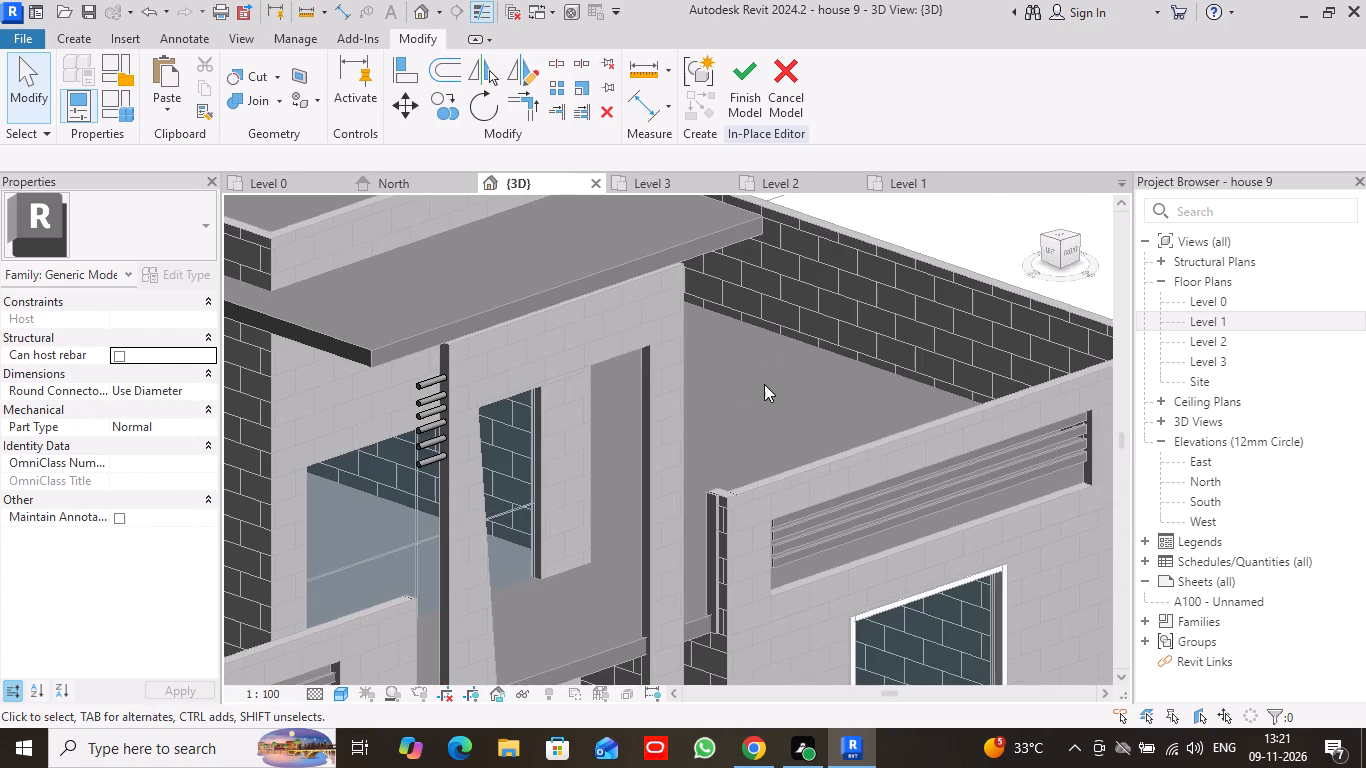
scroll(760, 386, down, 2)
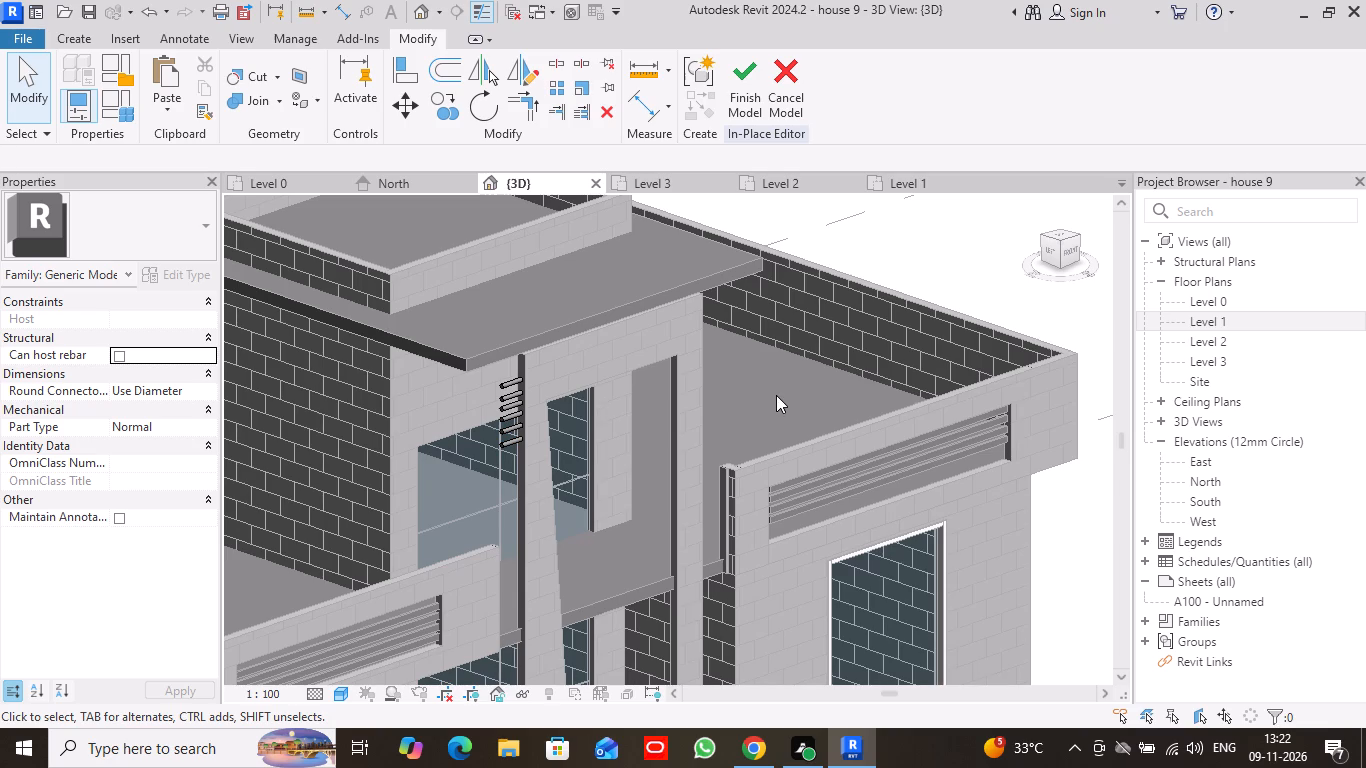
Undo the finished round-bar extrusion and the two lowest circles of its sketch on the tower wall's end face.
key(ctrl+z)
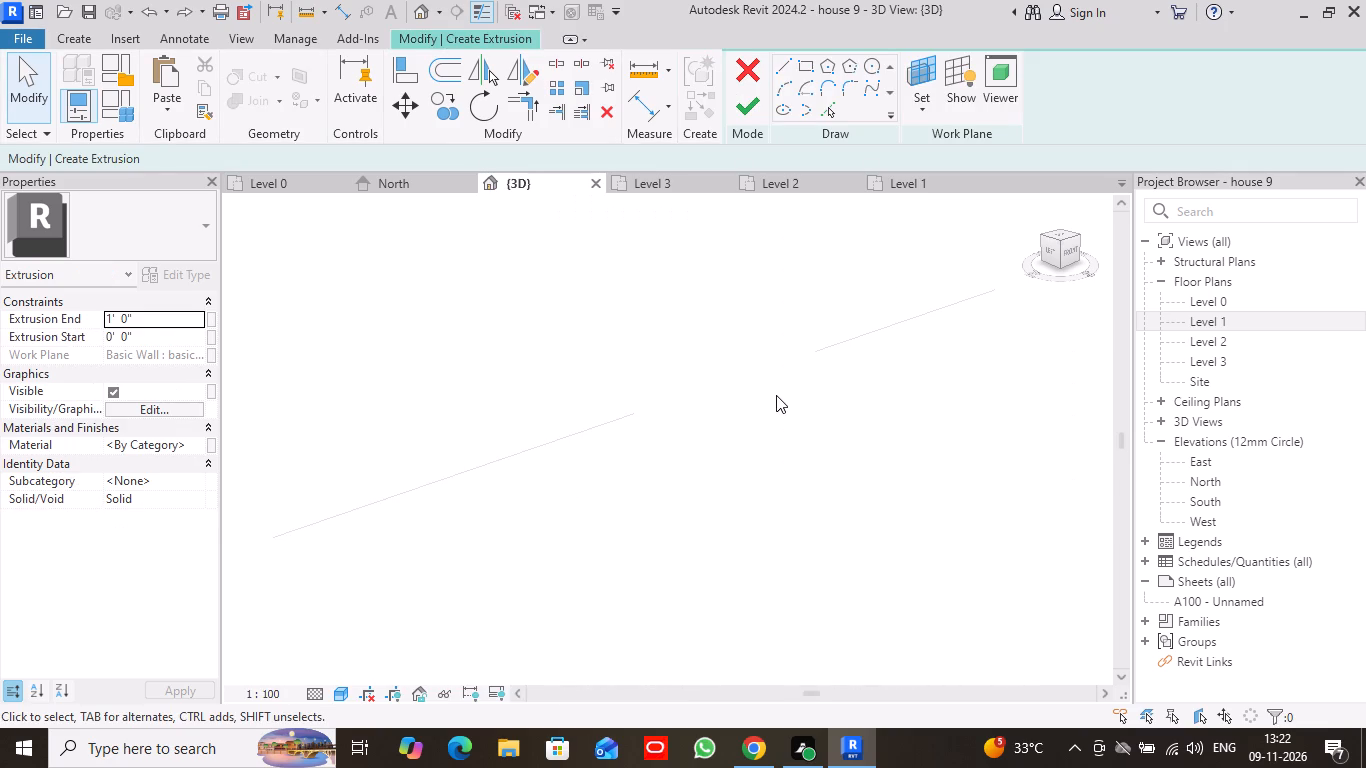
key(ctrl+z)
scroll(776, 395, down, 10)
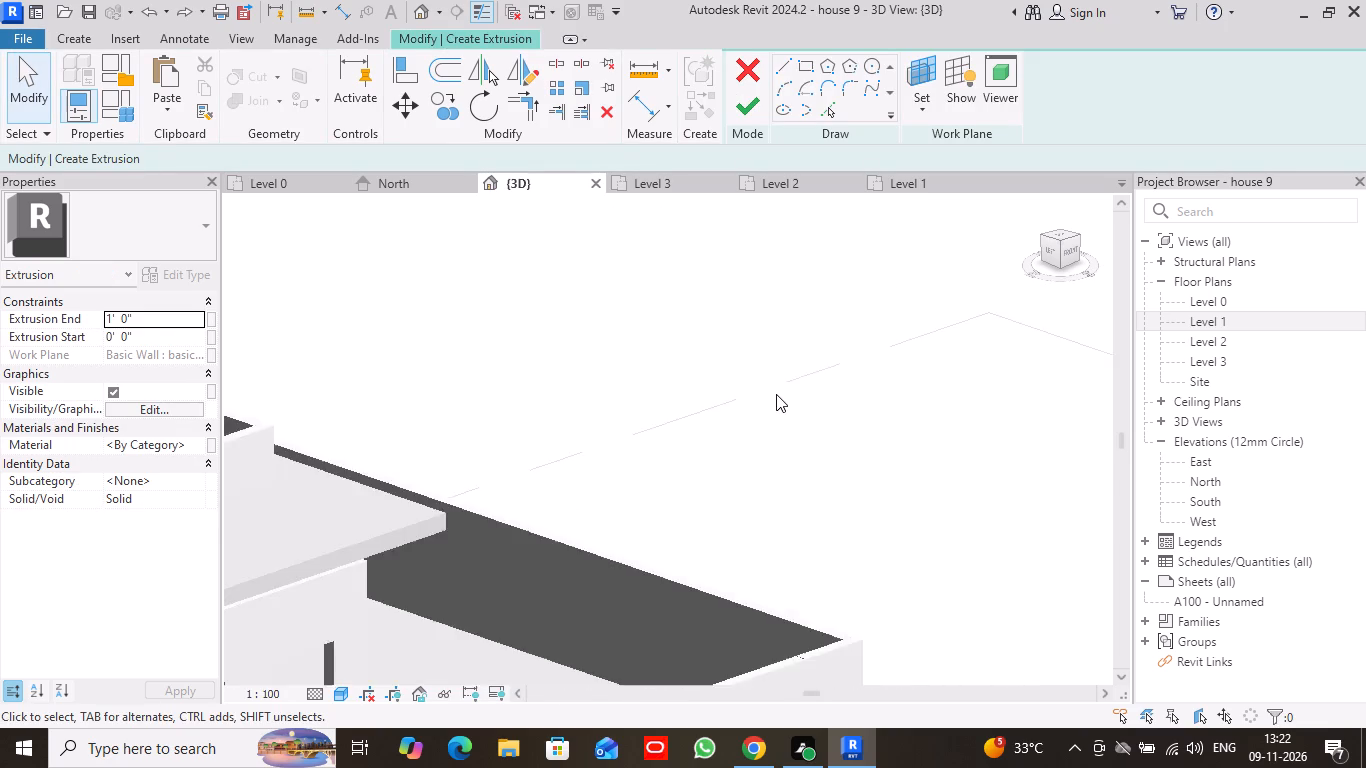
scroll(776, 394, down, 7)
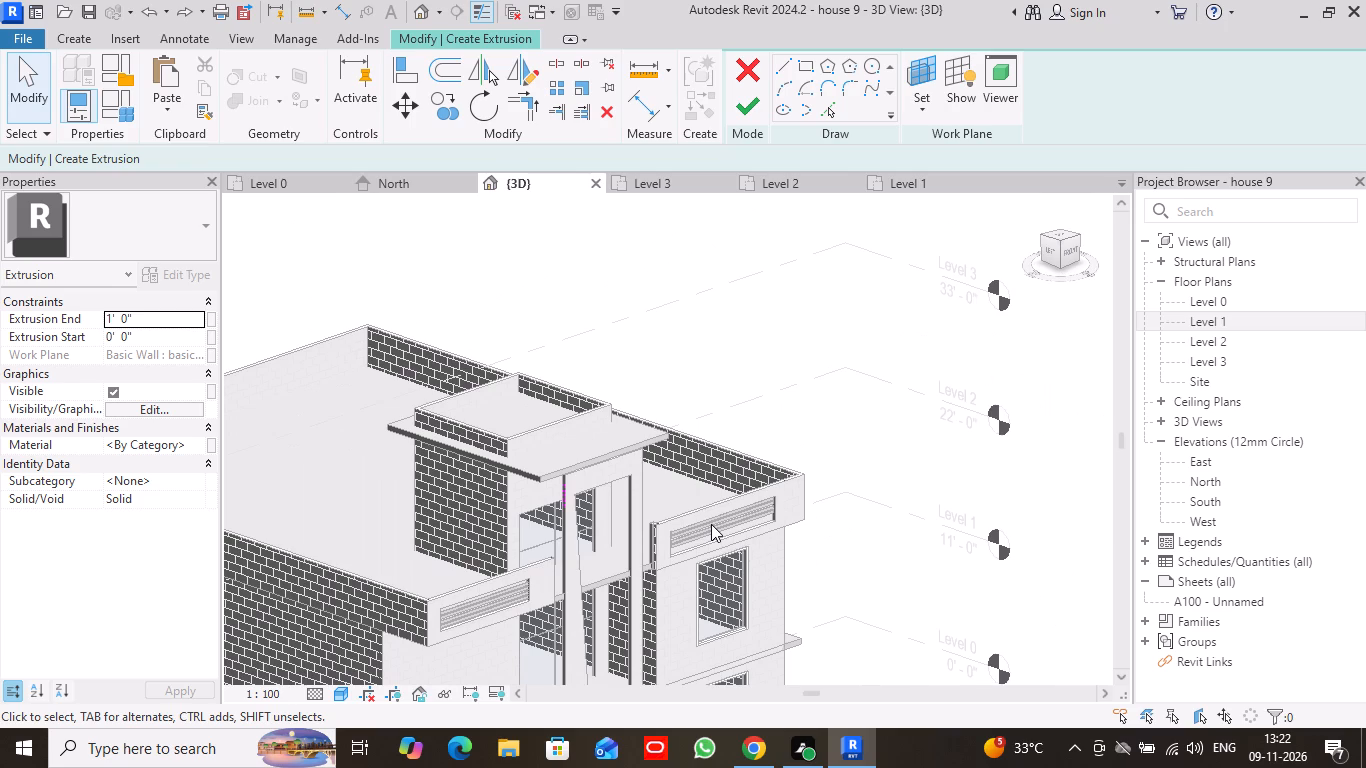
key(ctrl+z)
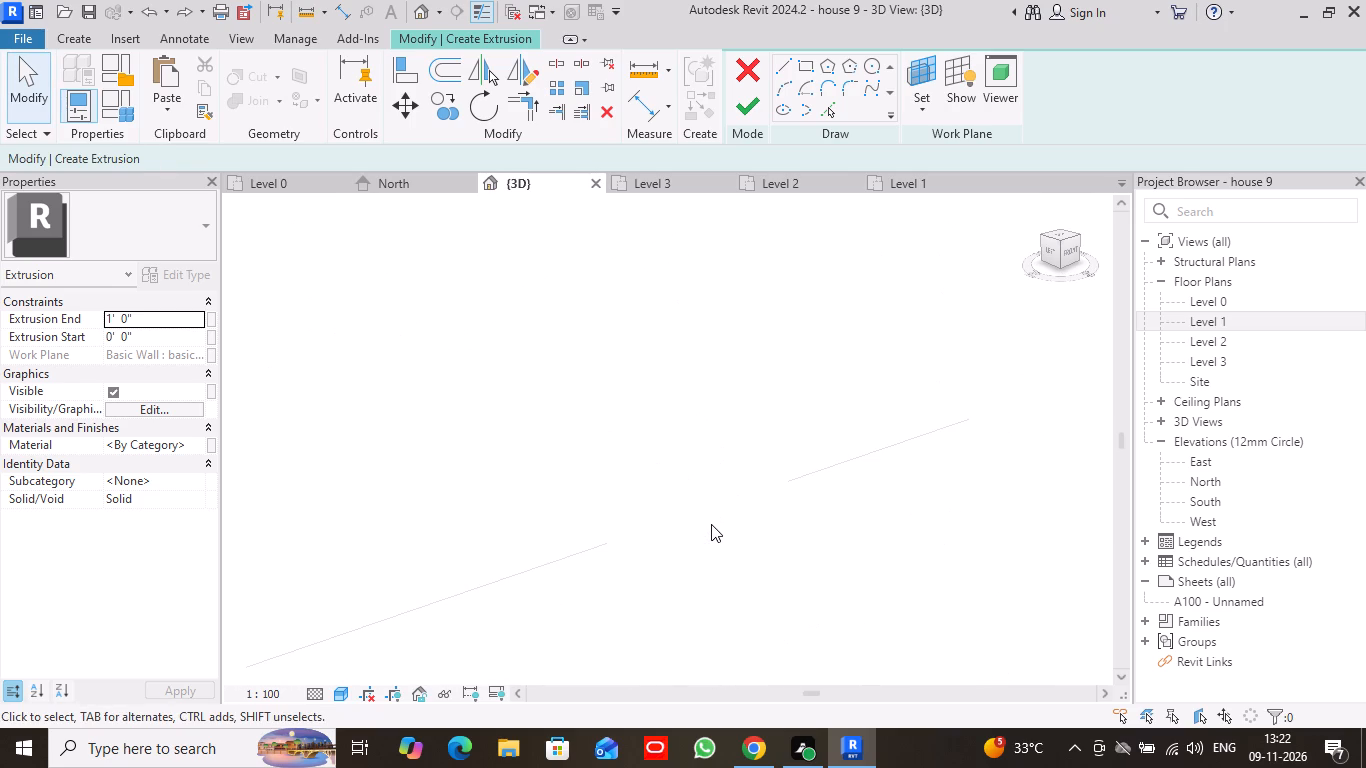
scroll(710, 524, down, 19)
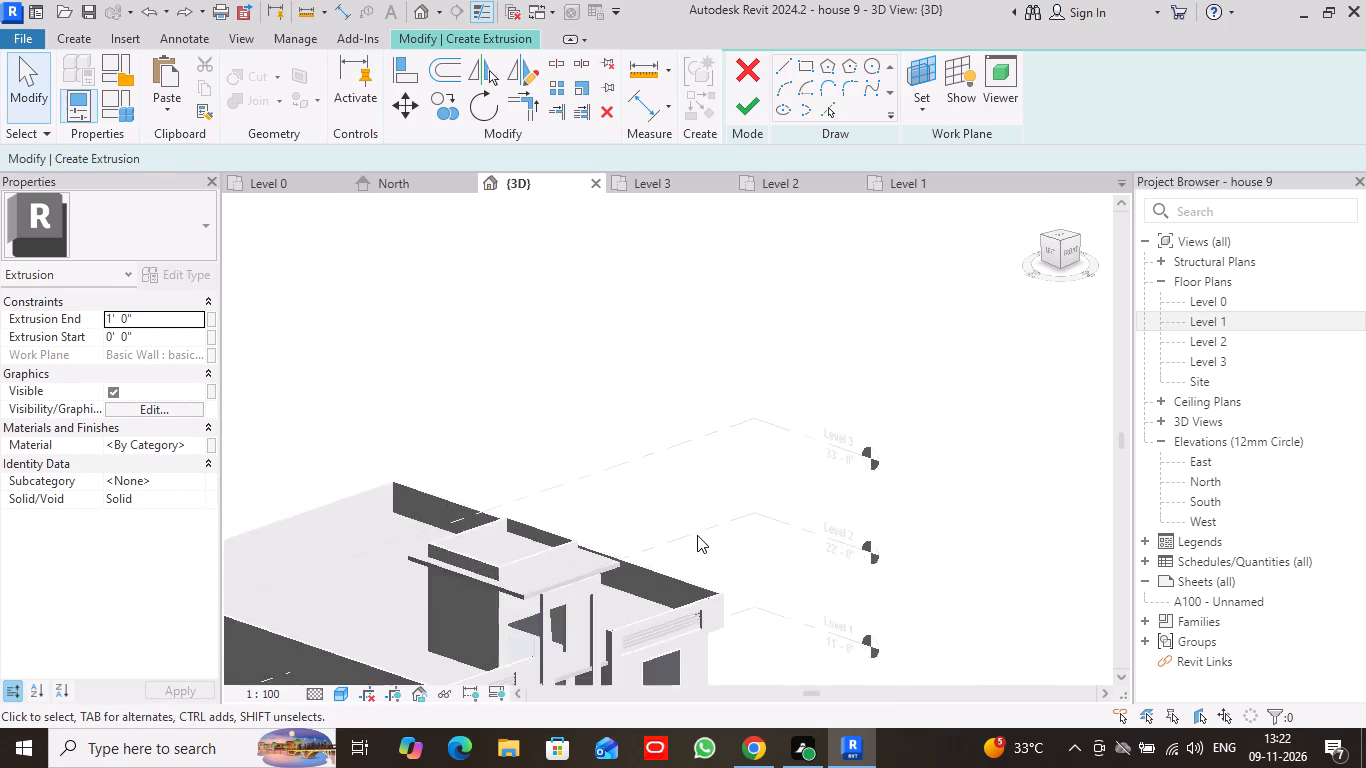
scroll(697, 535, down, 5)
scroll(602, 620, up, 14)
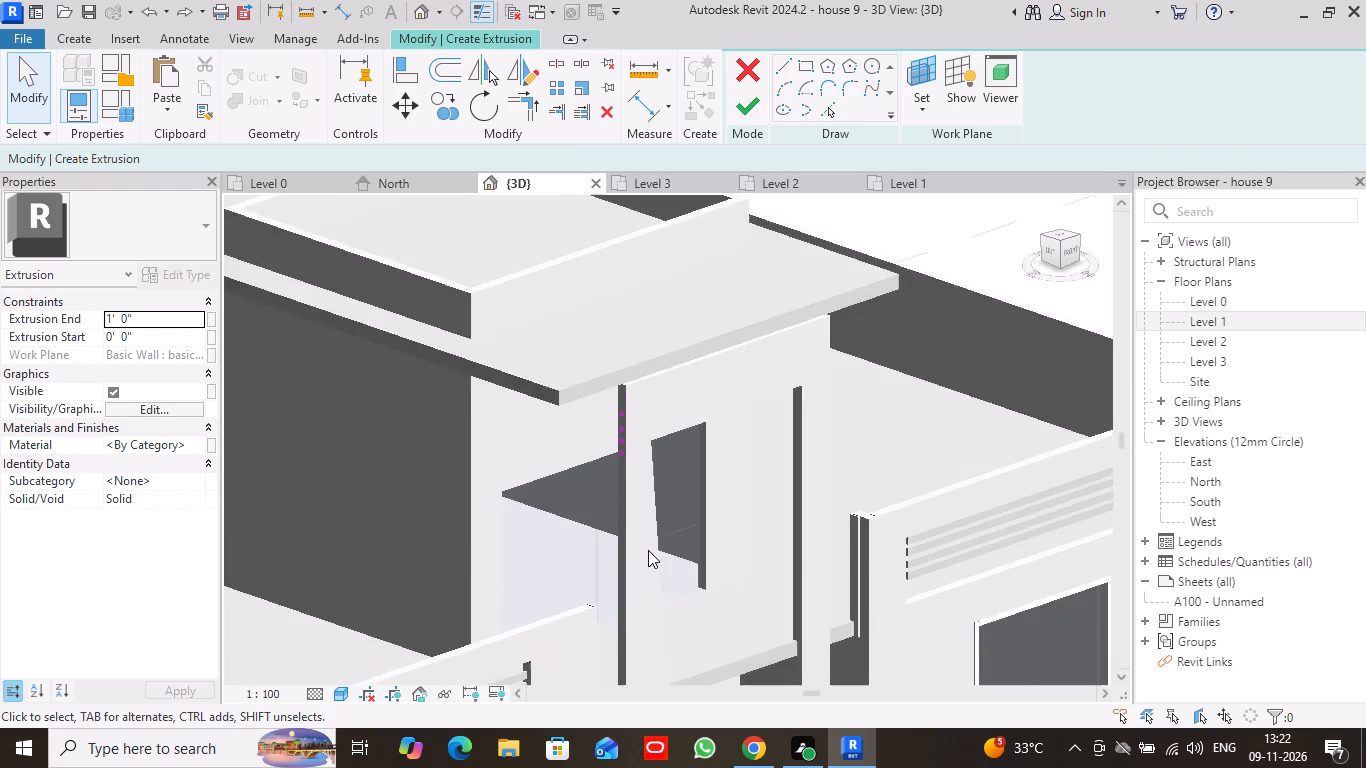
scroll(648, 550, up, 4)
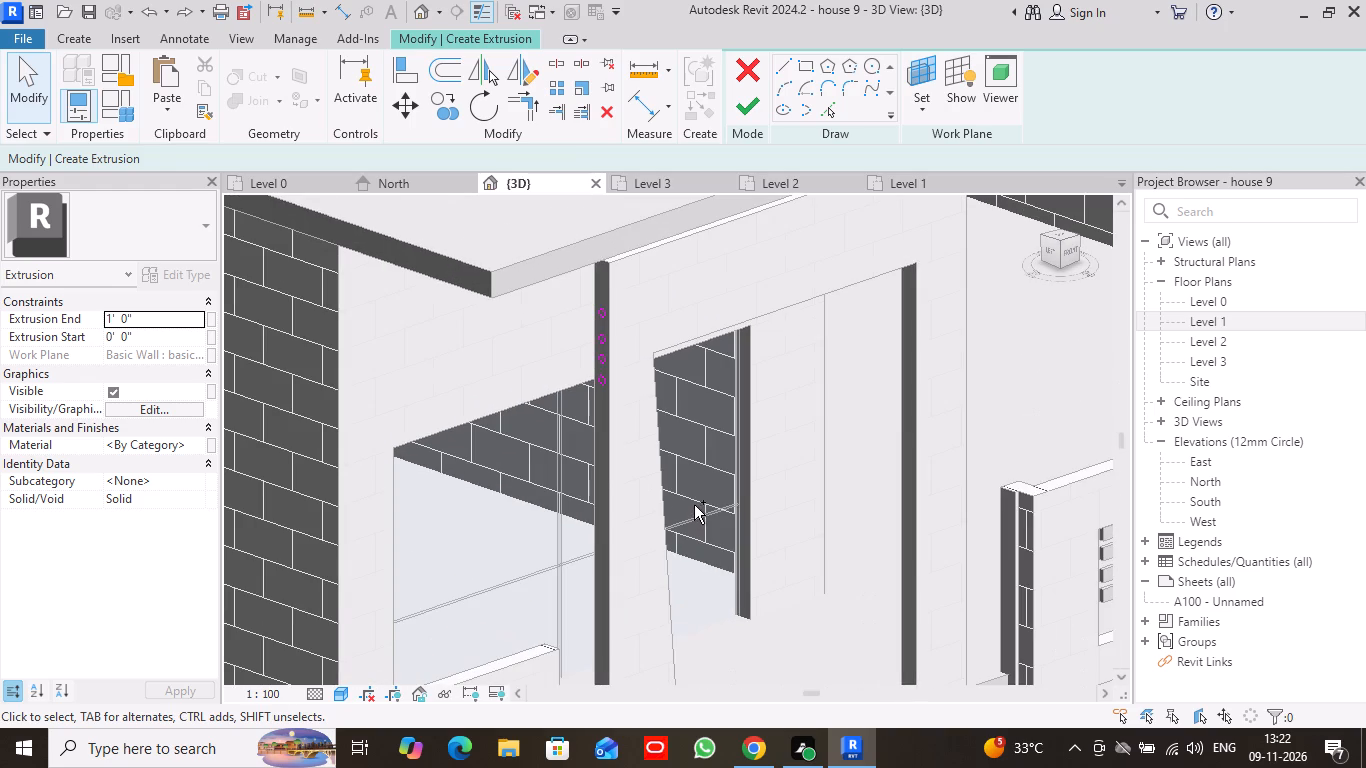
Undo the remaining four circles sketched on the tower wall's end face, leaving the extrusion sketch empty.
key(ctrl+z)
key(ctrl+z)
scroll(694, 505, down, 4)
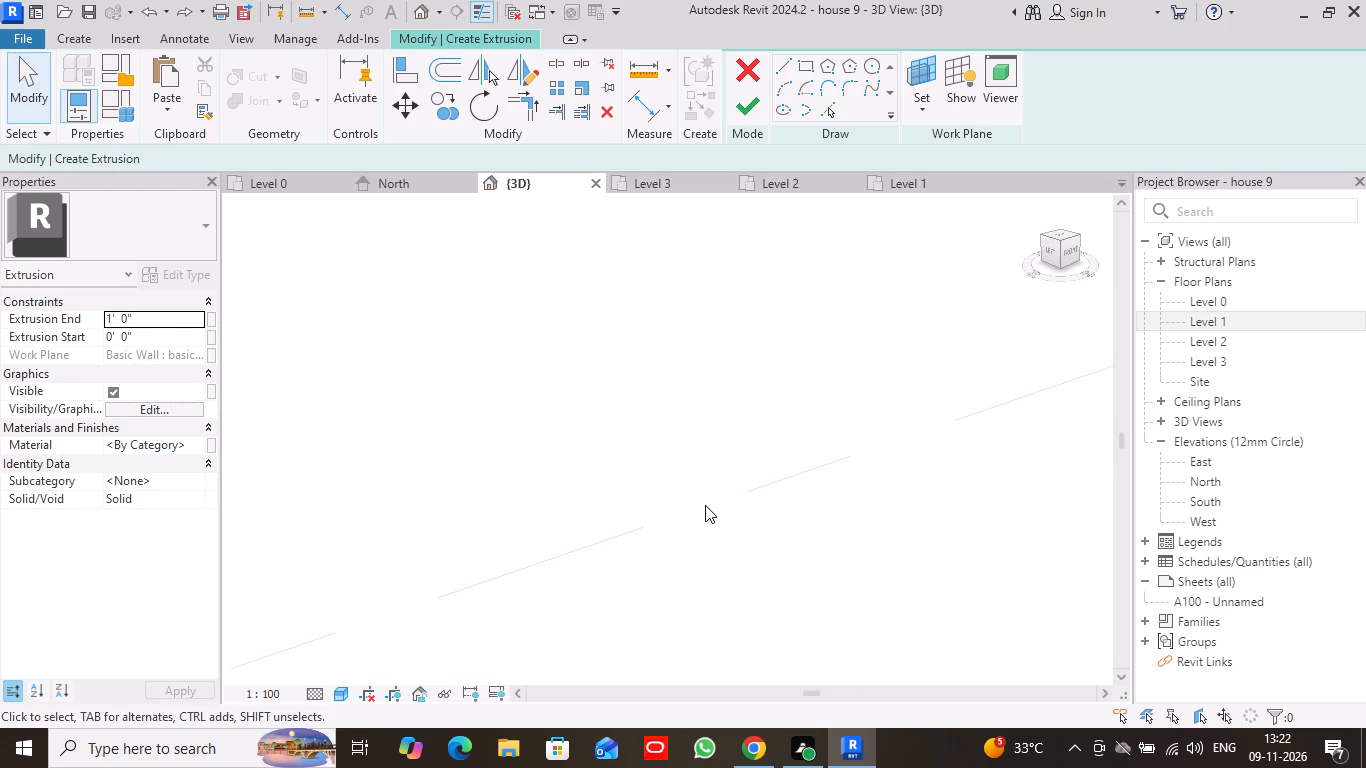
scroll(705, 505, down, 4)
scroll(705, 505, up, 1)
scroll(705, 505, down, 11)
scroll(511, 609, down, 1)
middle_drag(511, 609, 567, 546)
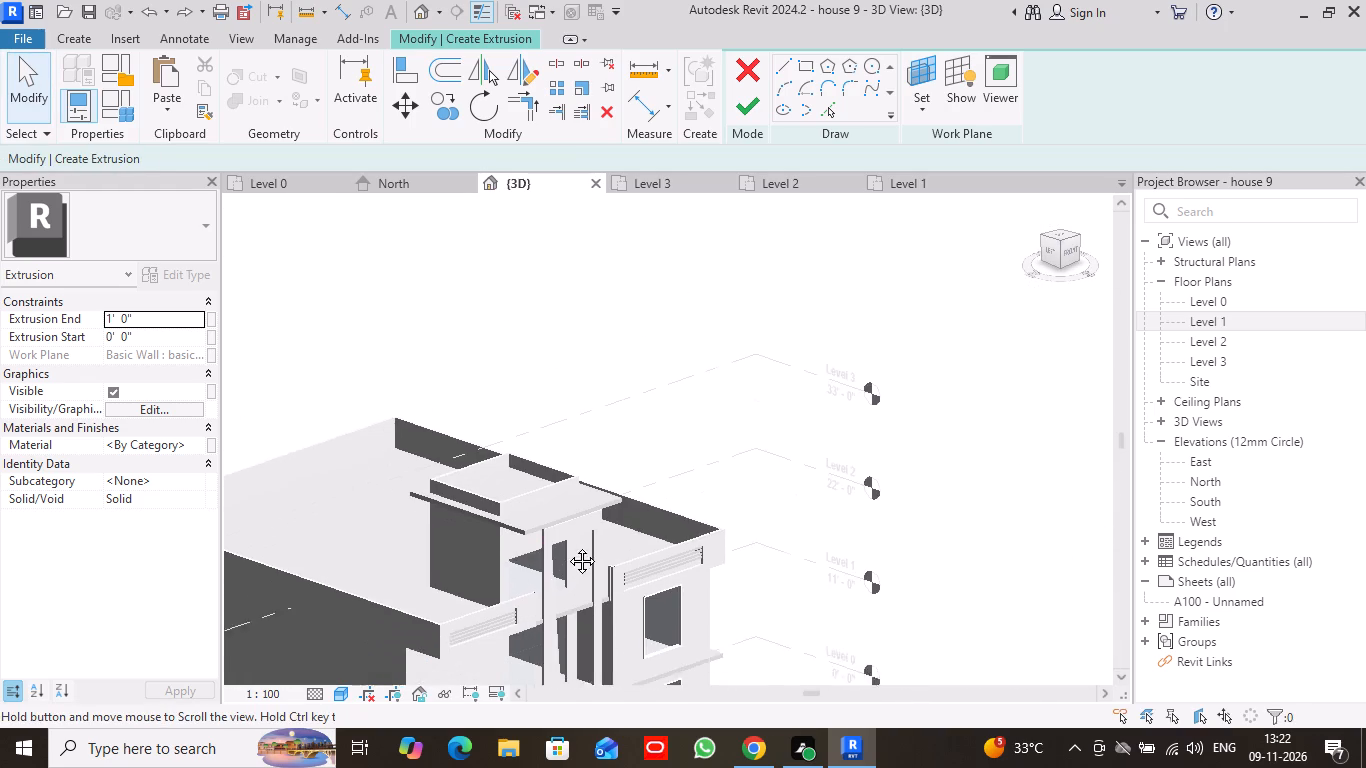
middle_drag(567, 546, 616, 511)
scroll(616, 511, up, 12)
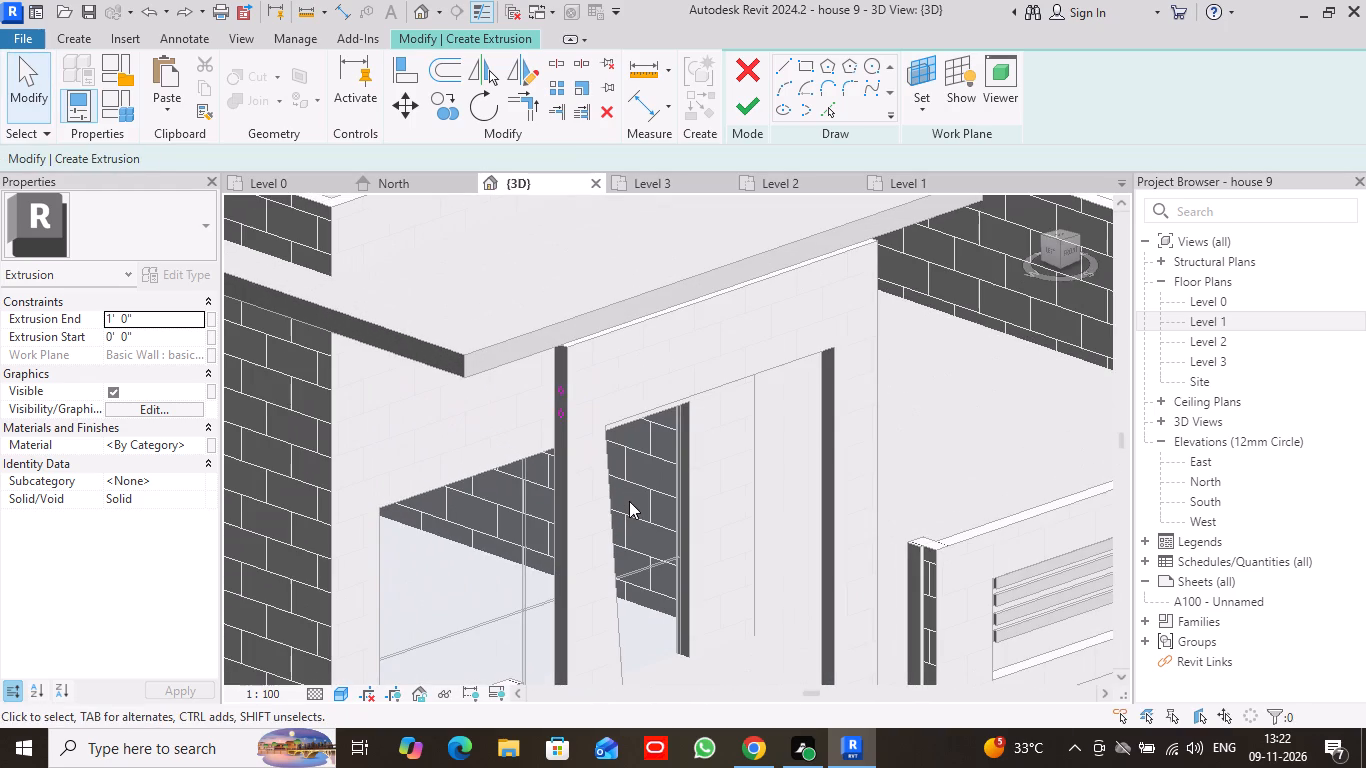
key(ctrl+z)
key(ctrl+z)
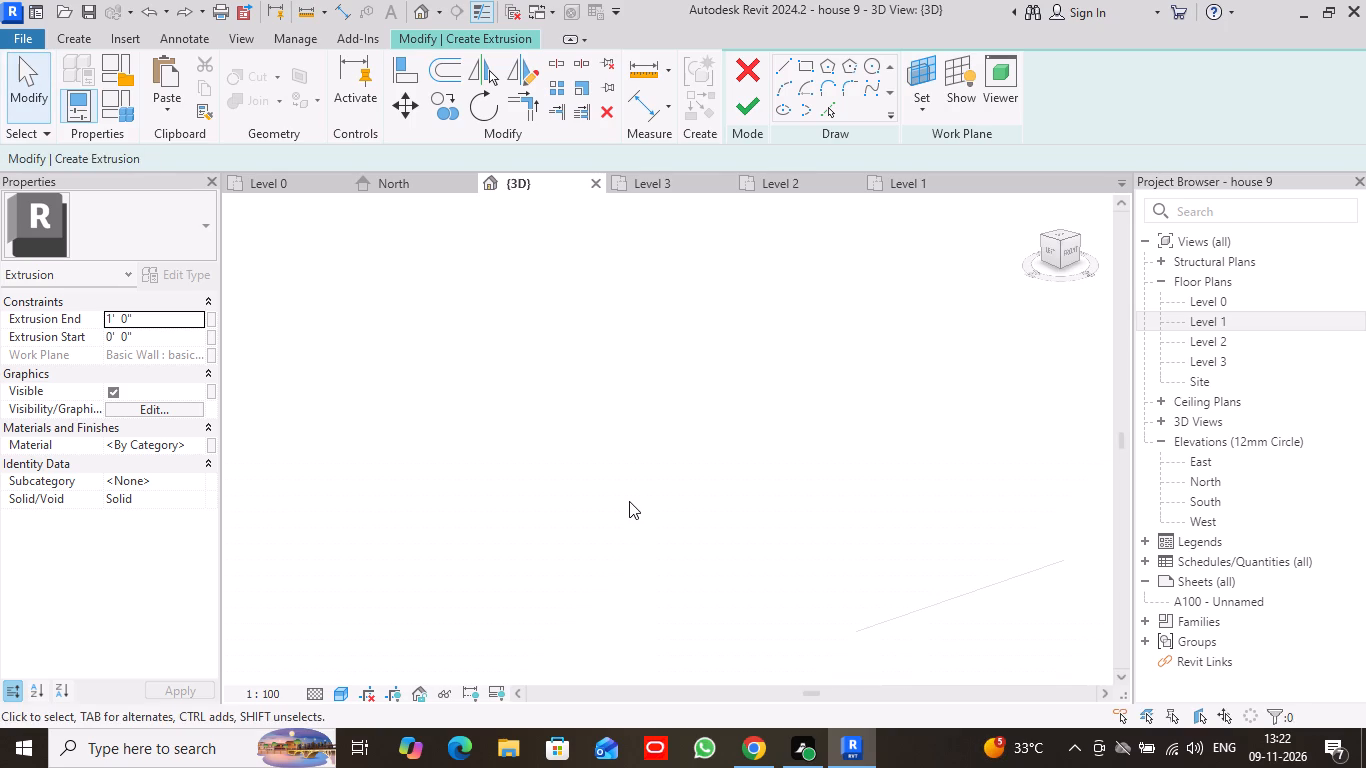
scroll(629, 501, down, 19)
scroll(446, 592, up, 5)
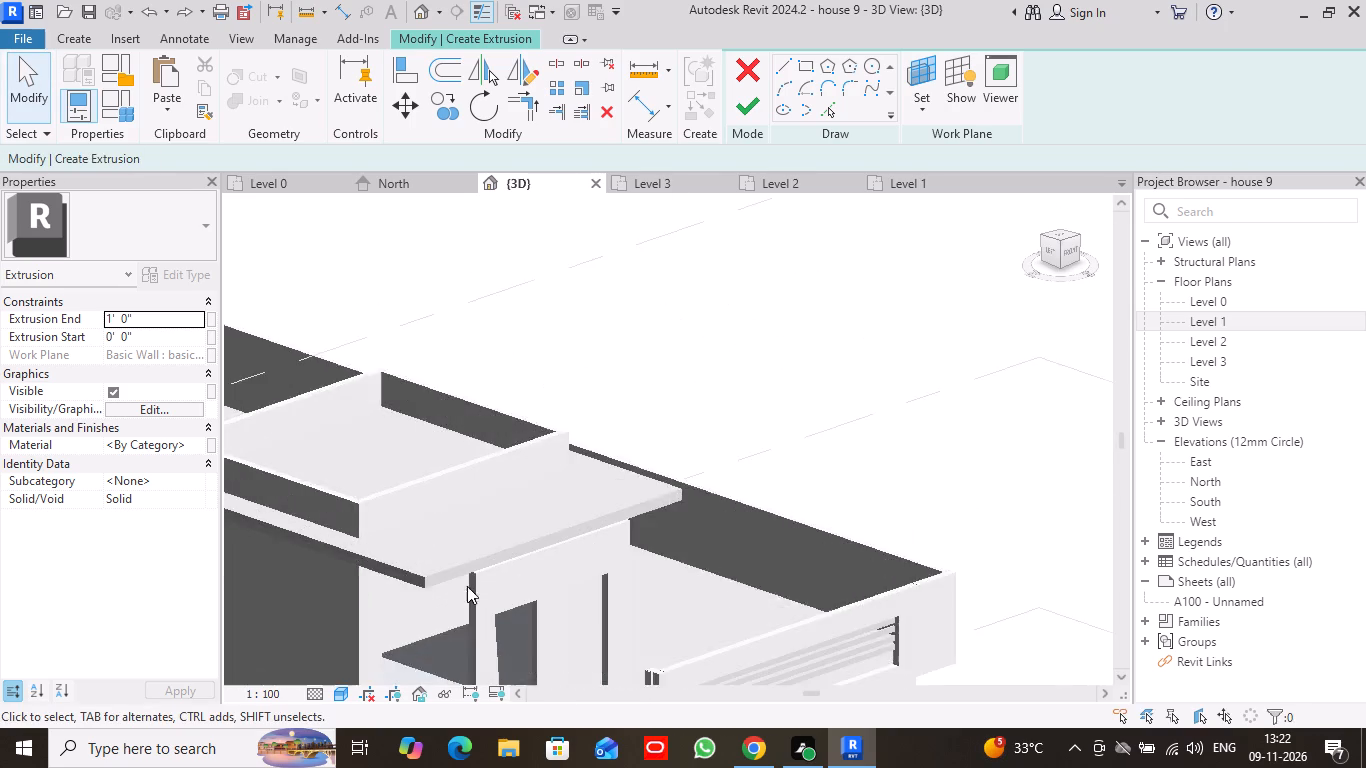
scroll(467, 586, up, 12)
scroll(535, 568, down, 12)
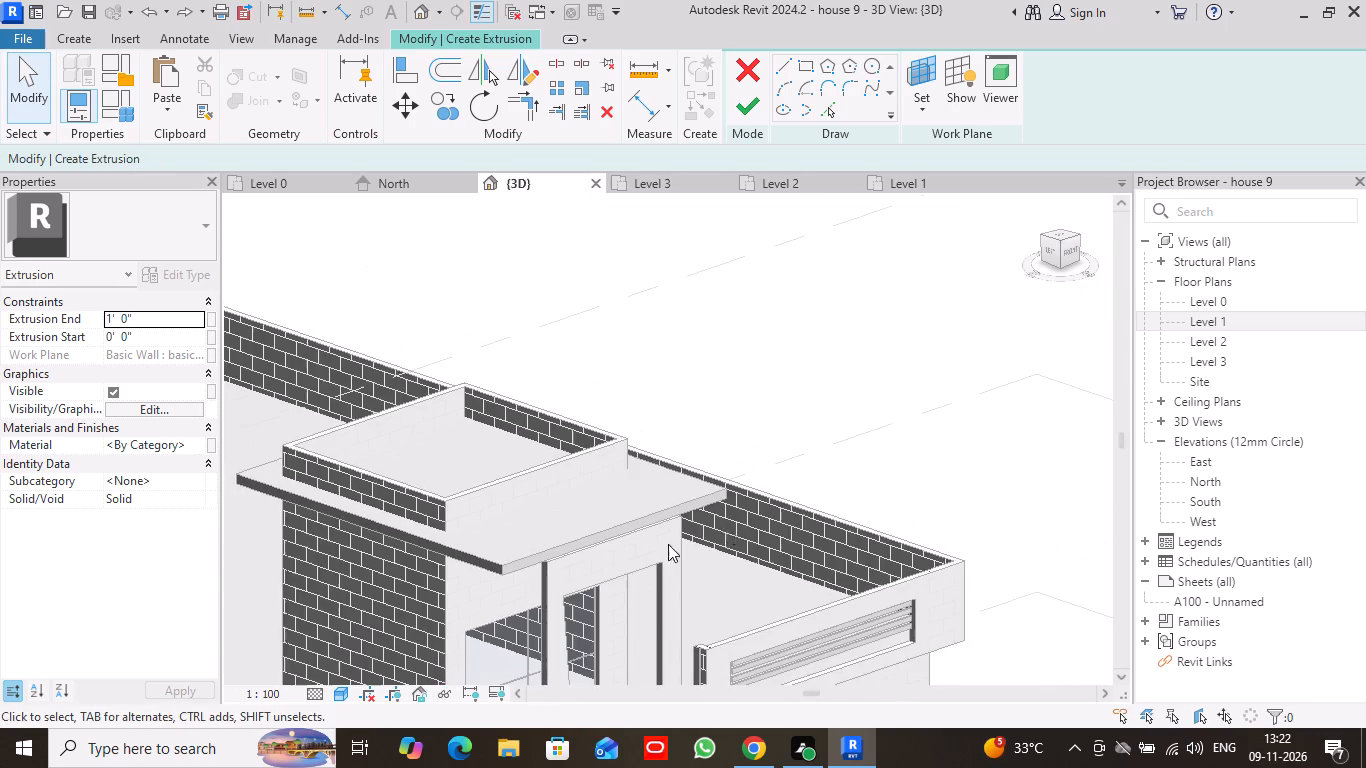
Set the extrusion's work plane to the slanted inner side face of the tower wall's tall opening.
middle_drag(872, 482, 847, 235)
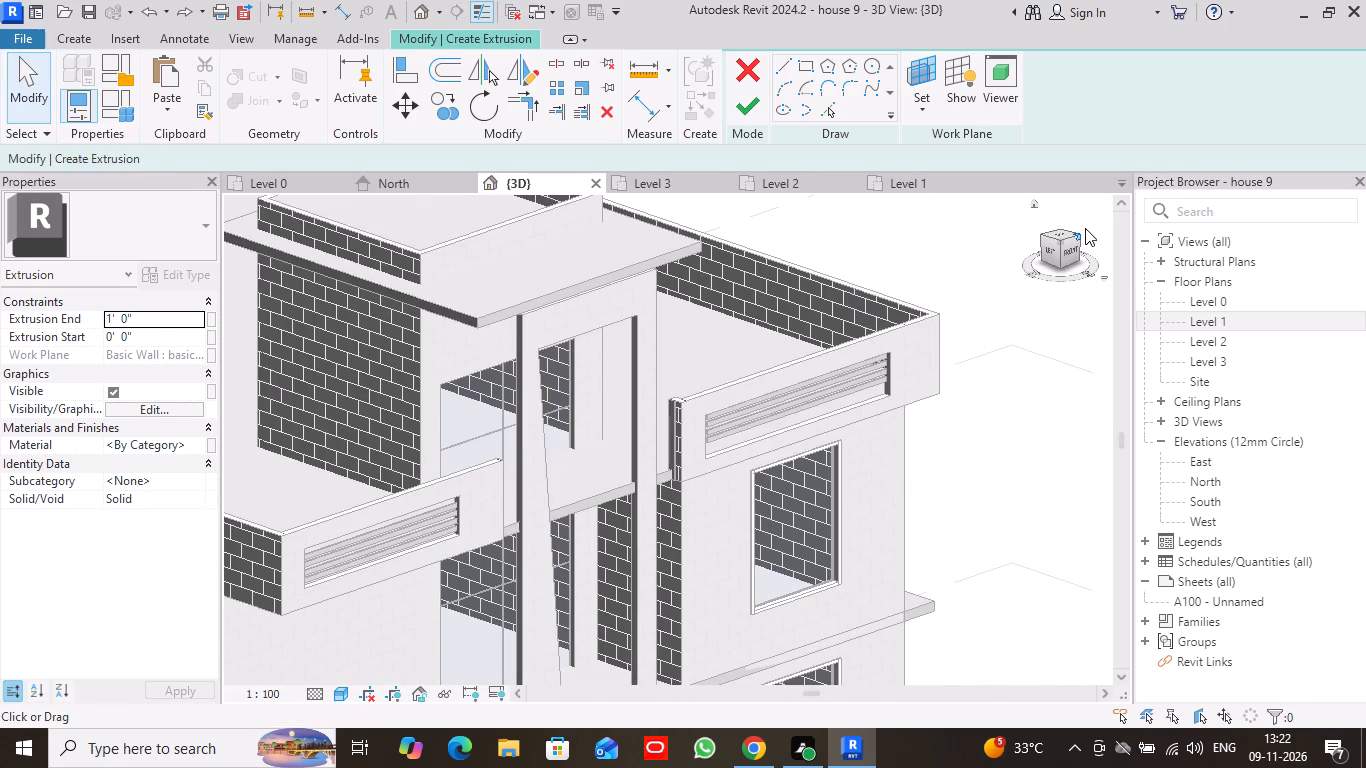
drag(1080, 236, 988, 262)
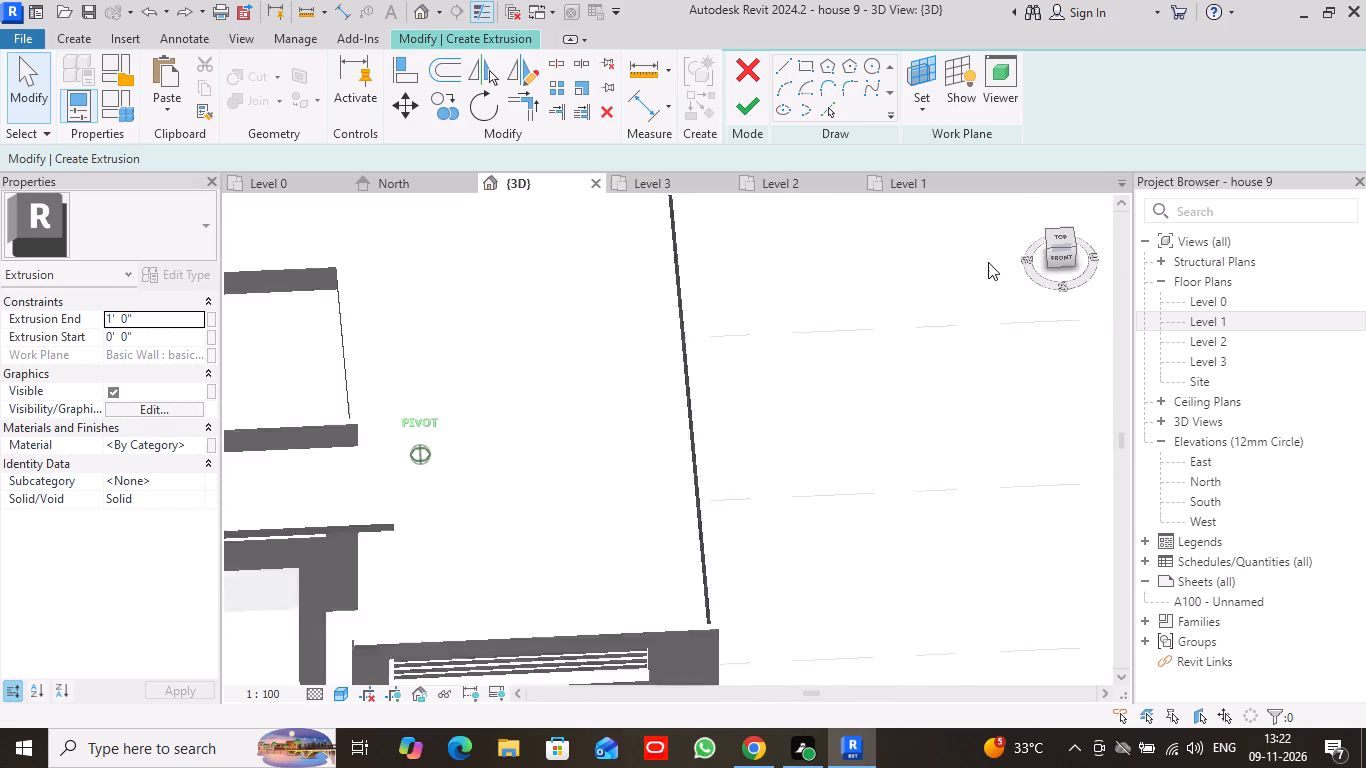
drag(988, 262, 847, 257)
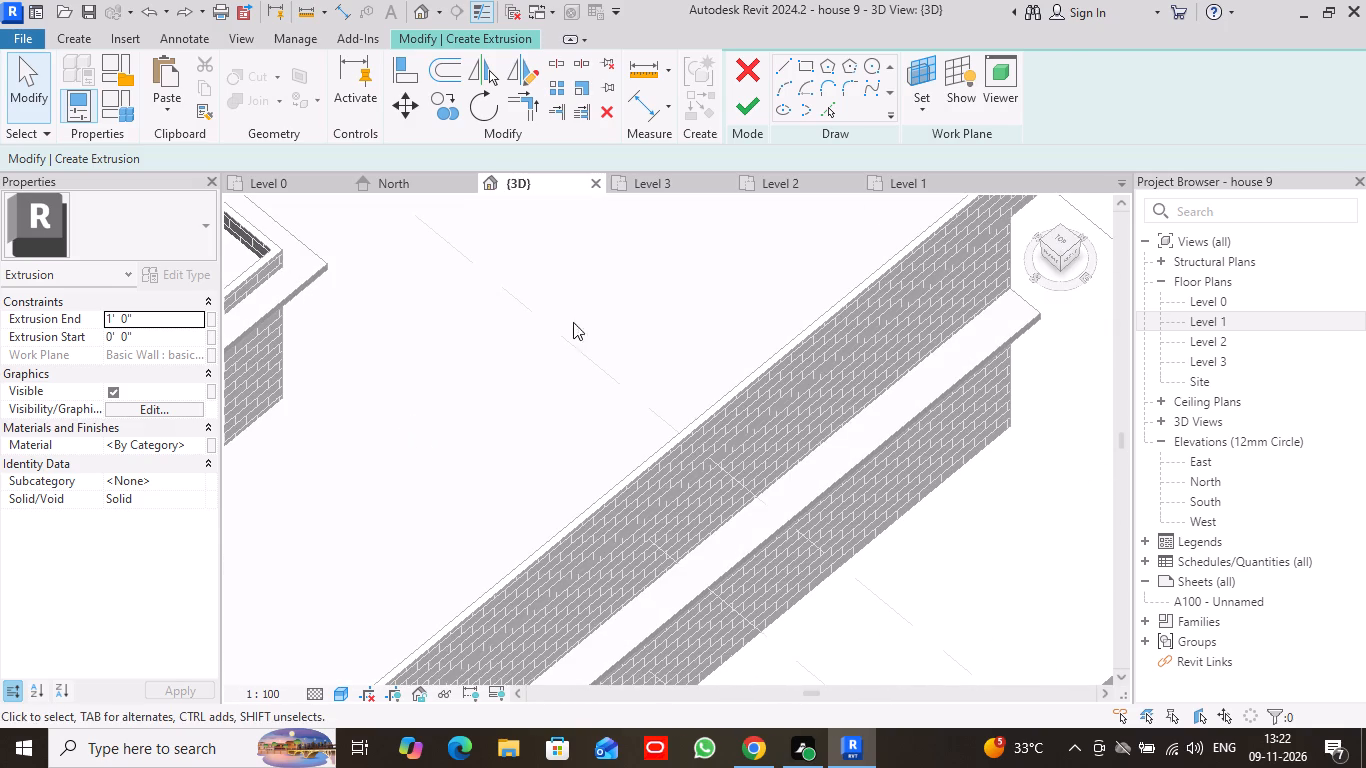
middle_drag(355, 373, 998, 343)
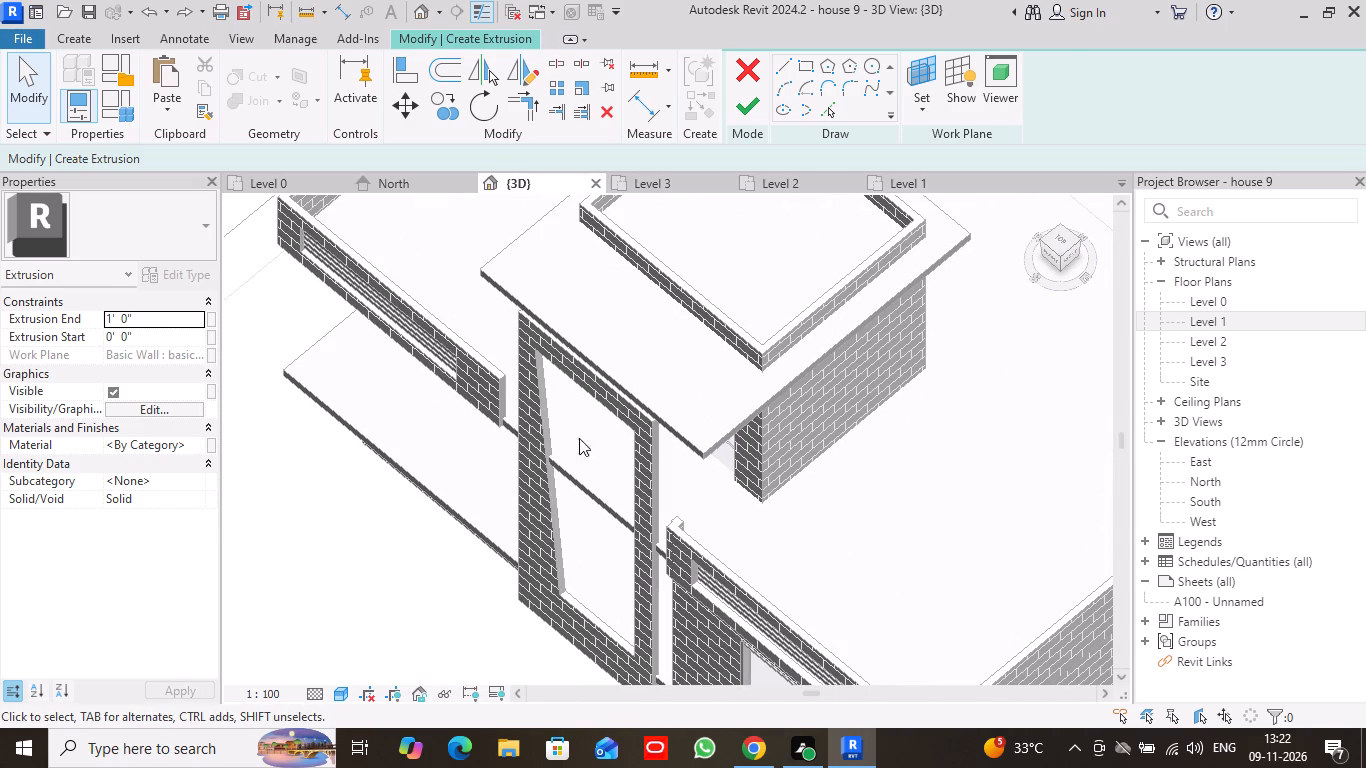
scroll(555, 431, up, 6)
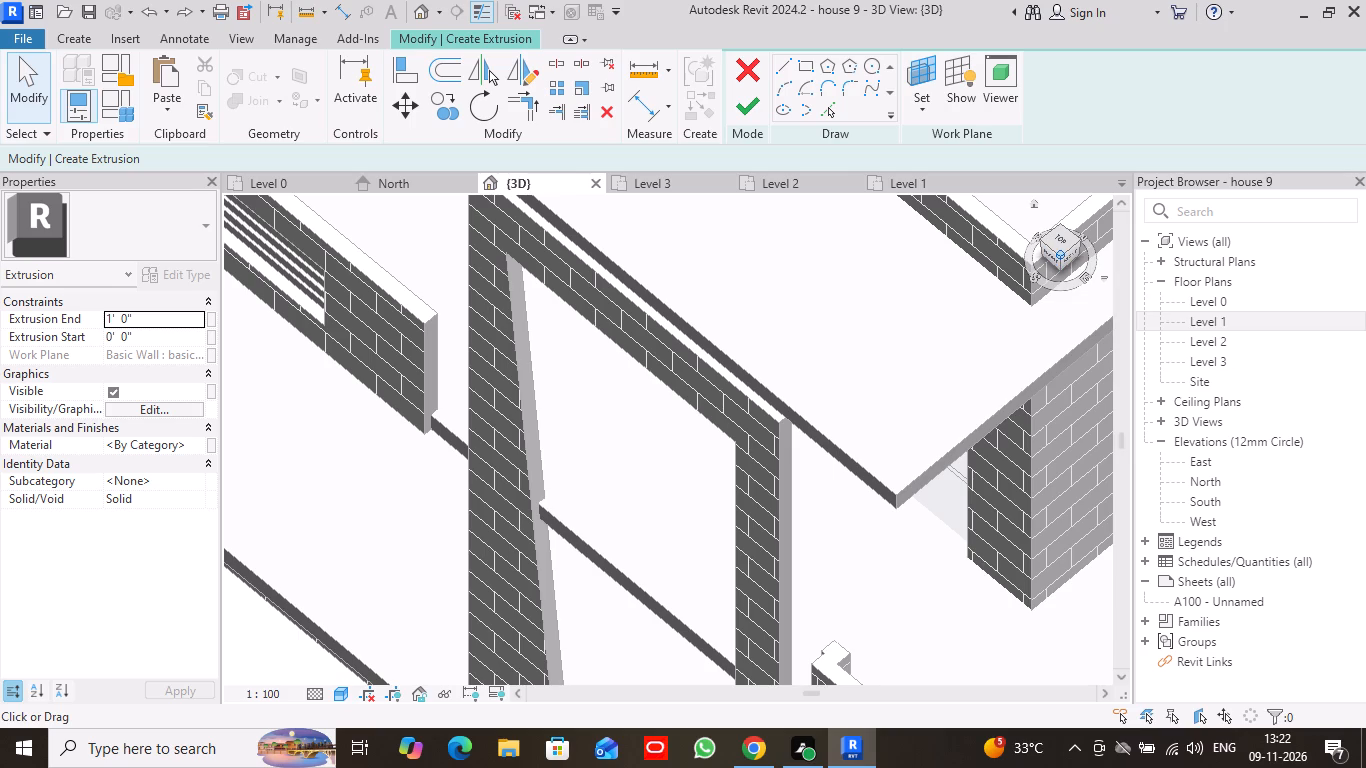
drag(1059, 261, 1055, 247)
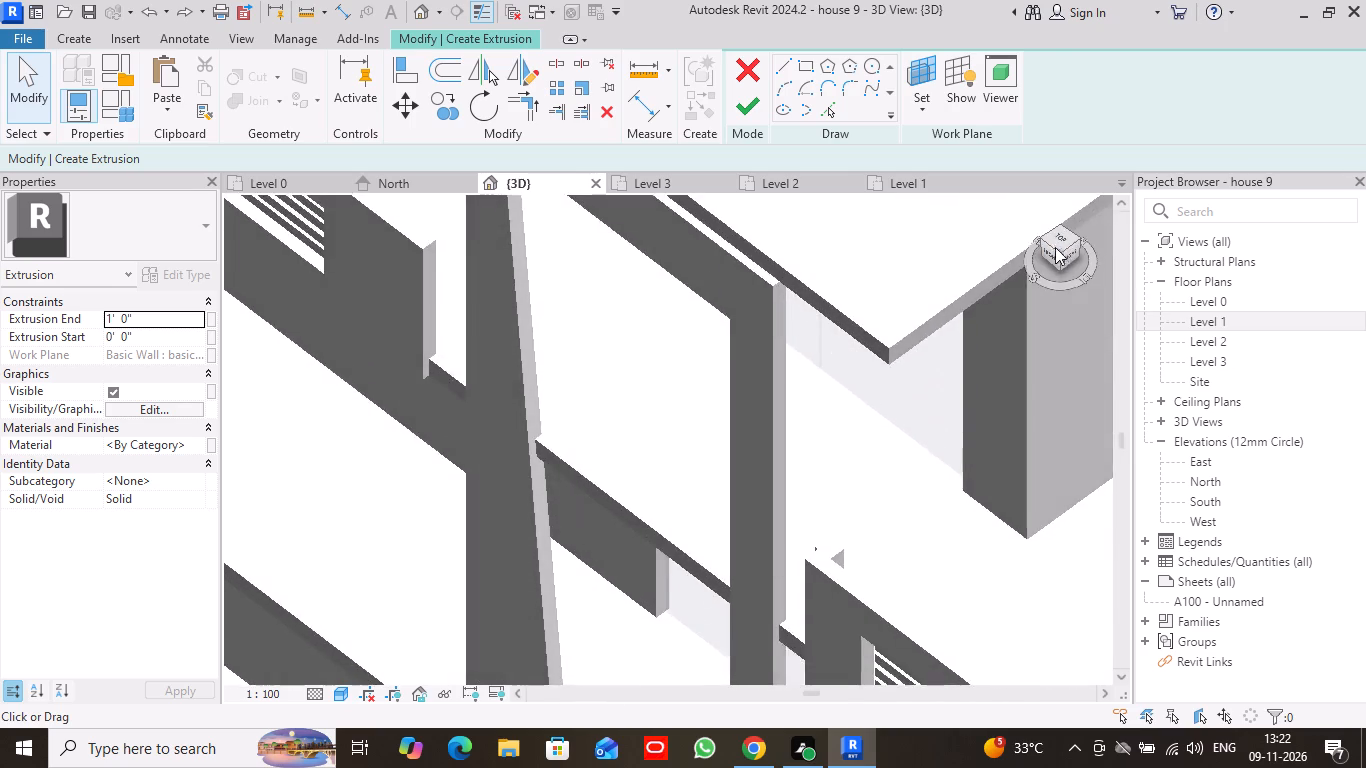
drag(1055, 247, 1043, 248)
scroll(629, 271, down, 3)
middle_drag(586, 233, 543, 466)
scroll(516, 408, up, 8)
middle_drag(562, 332, 562, 370)
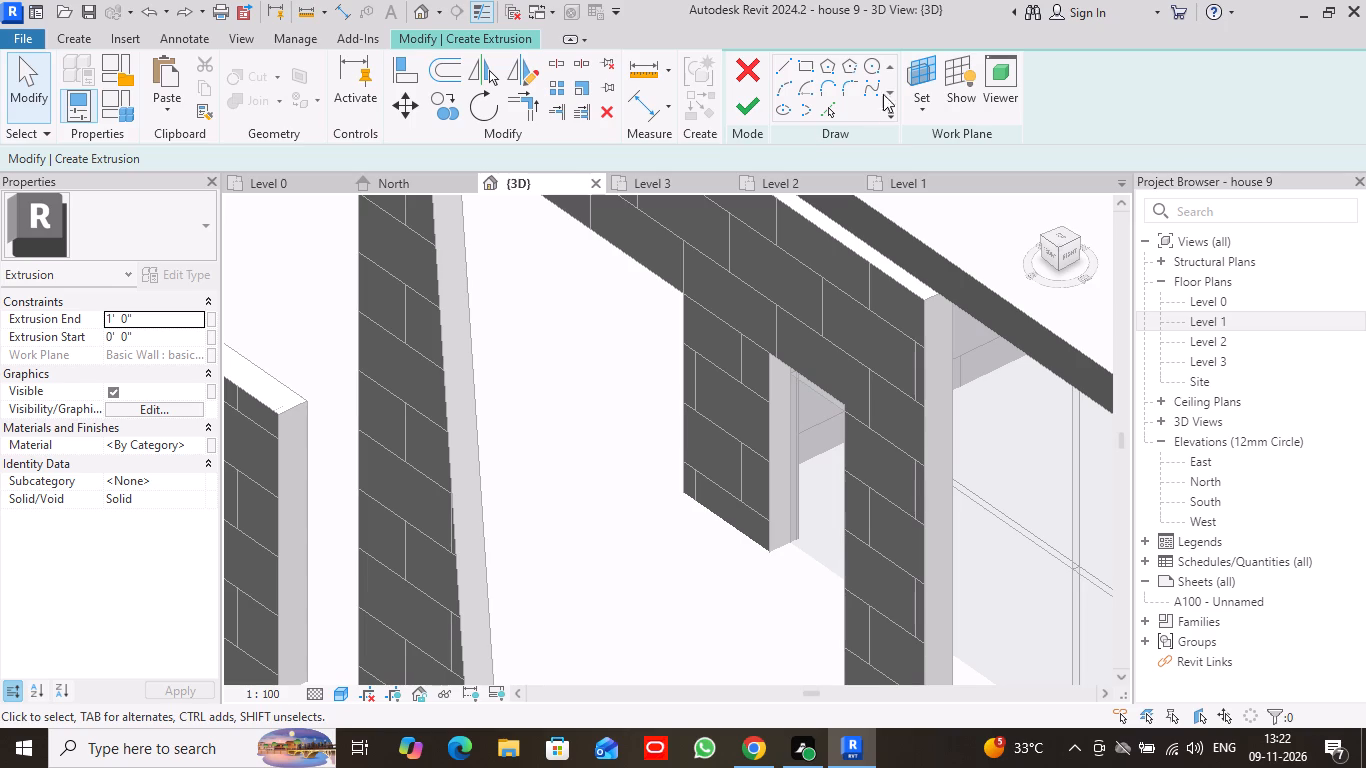
click(924, 106)
click(951, 187)
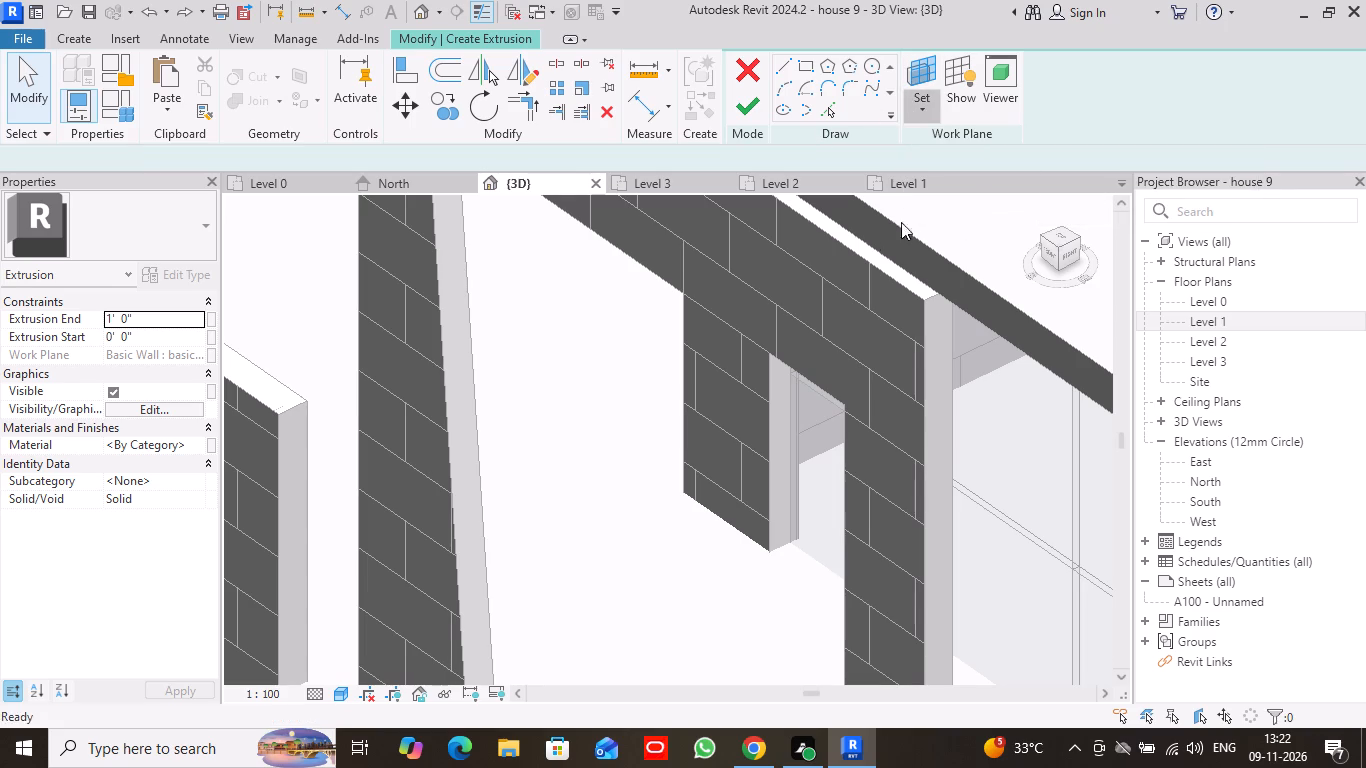
click(454, 323)
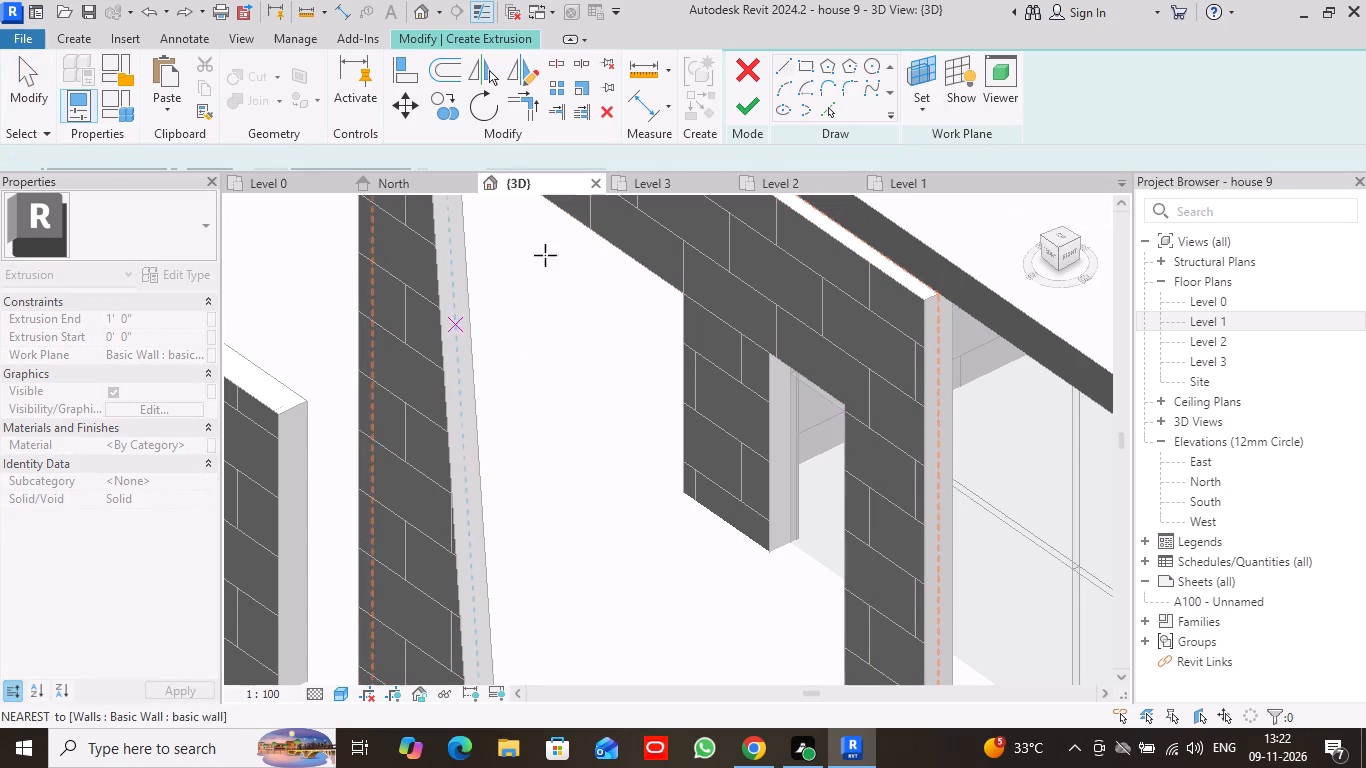
Sketch a circle of about 1" radius on the centreline of the slanted inner face of the tower wall's opening.
click(867, 67)
scroll(455, 270, down, 1)
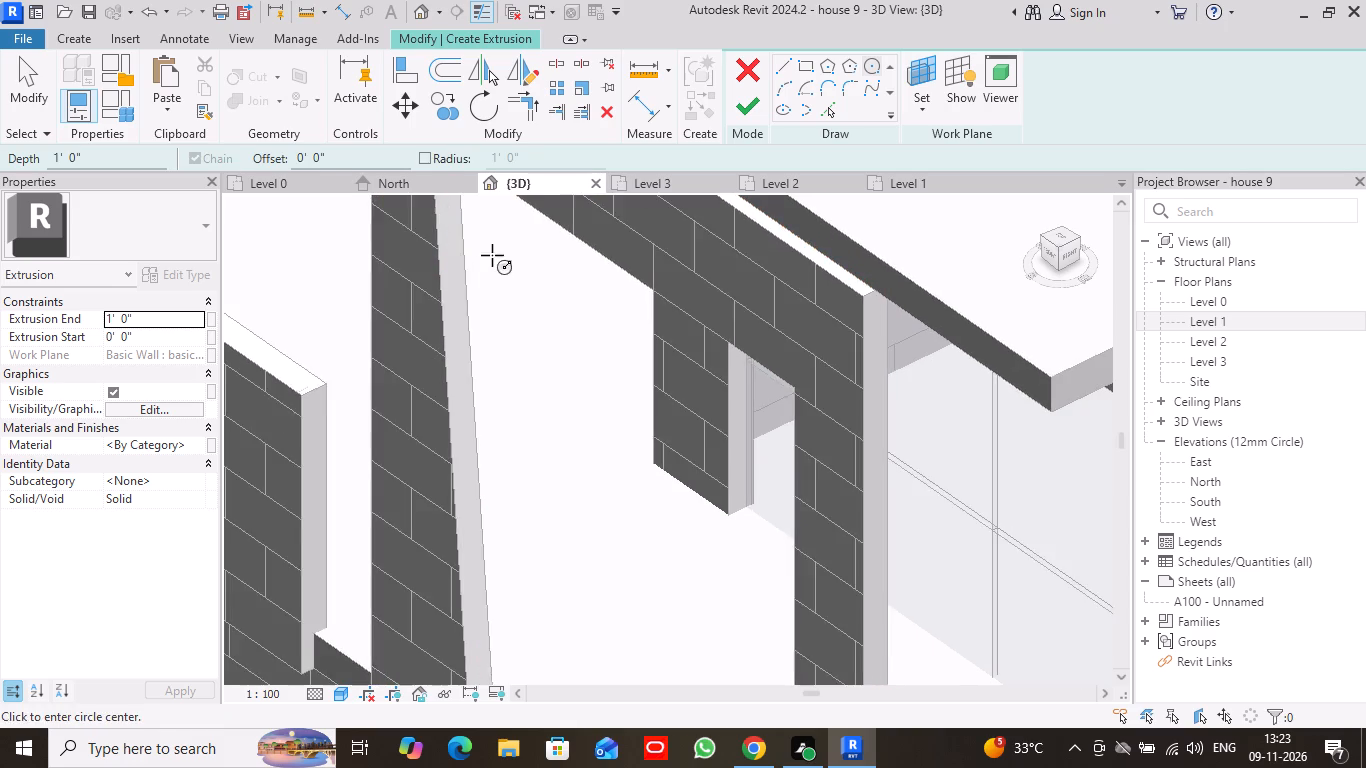
middle_drag(494, 251, 500, 133)
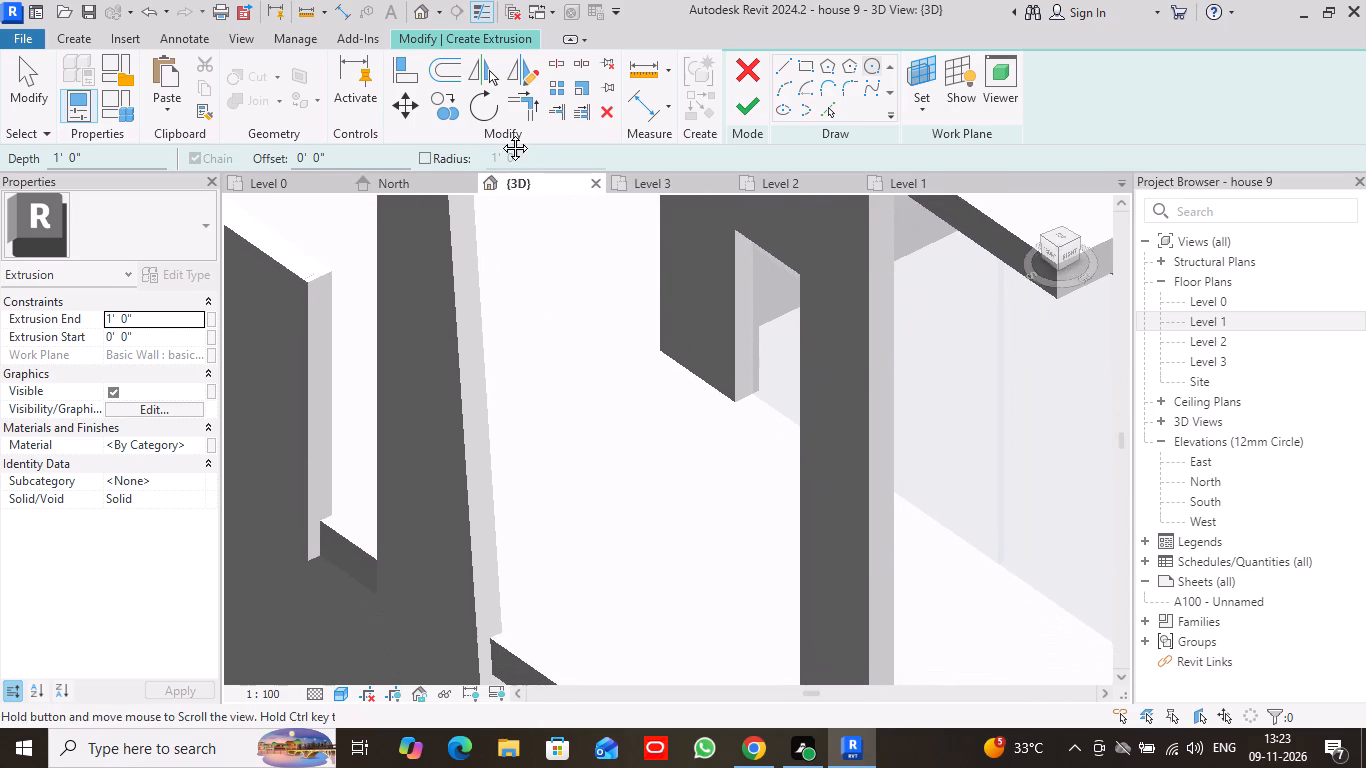
middle_drag(500, 133, 500, 128)
middle_drag(640, 613, 605, 608)
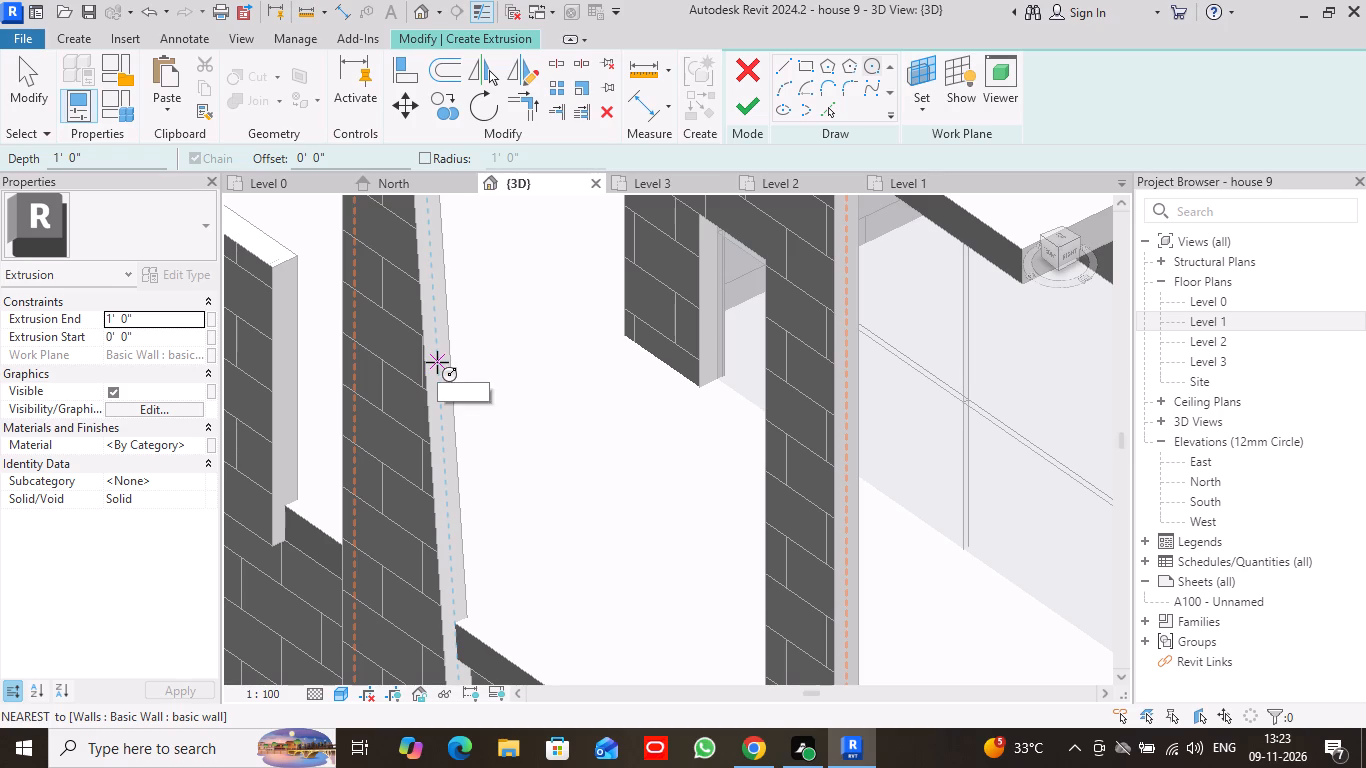
click(437, 362)
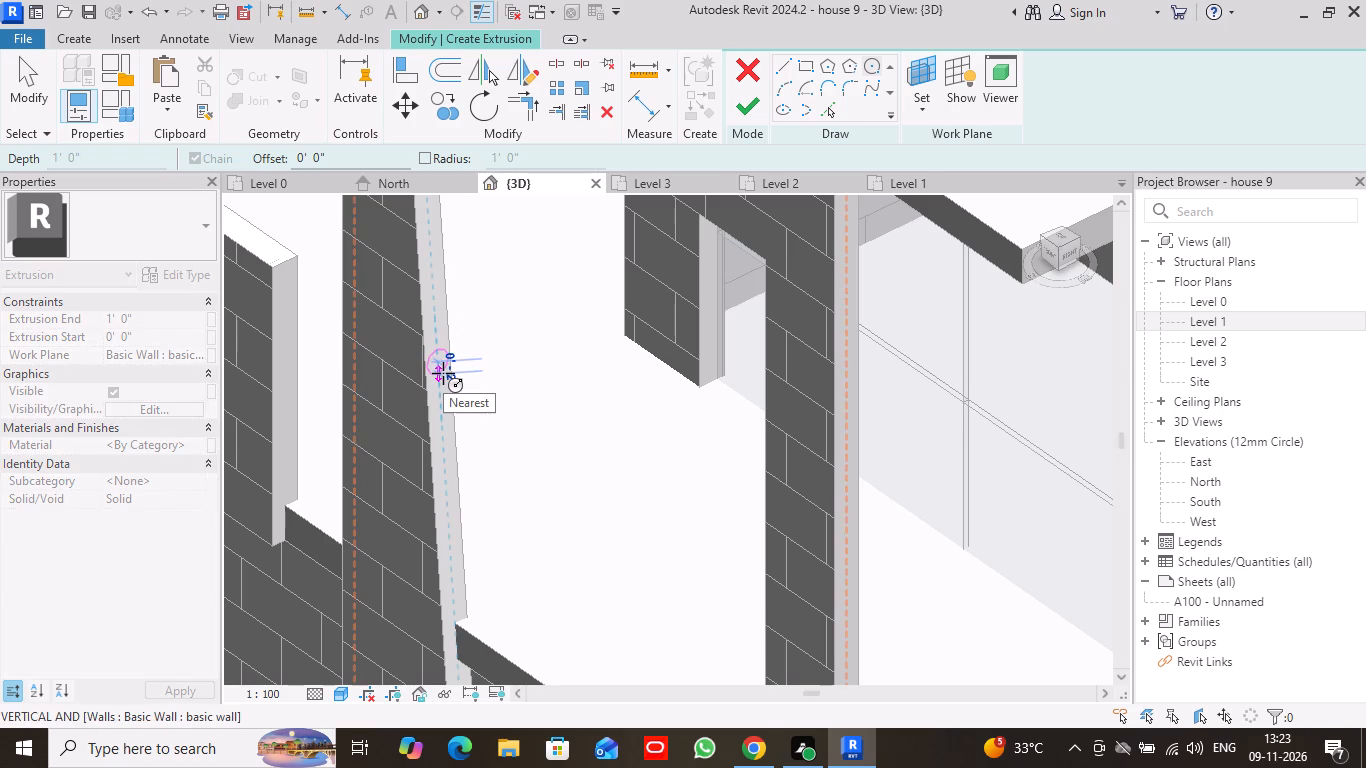
scroll(443, 373, down, 1)
scroll(443, 373, up, 6)
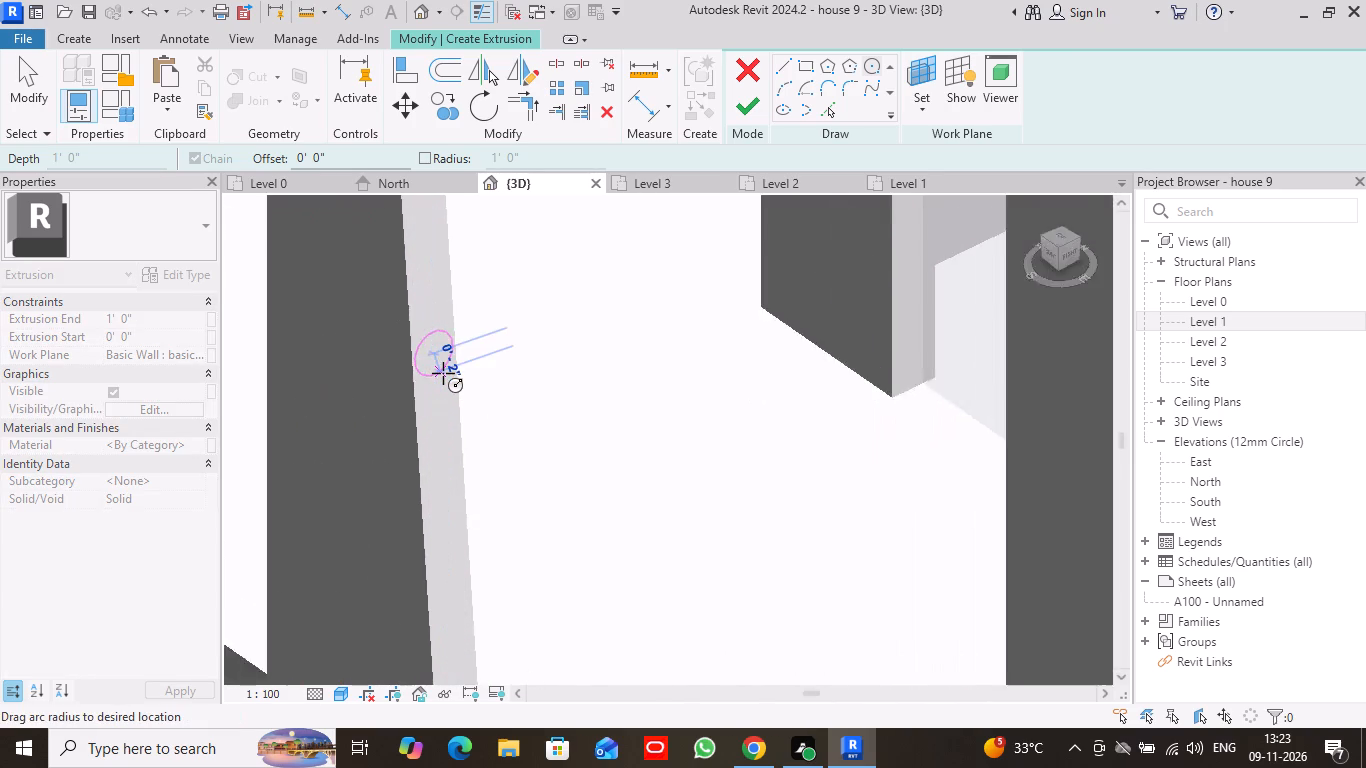
scroll(443, 373, up, 1)
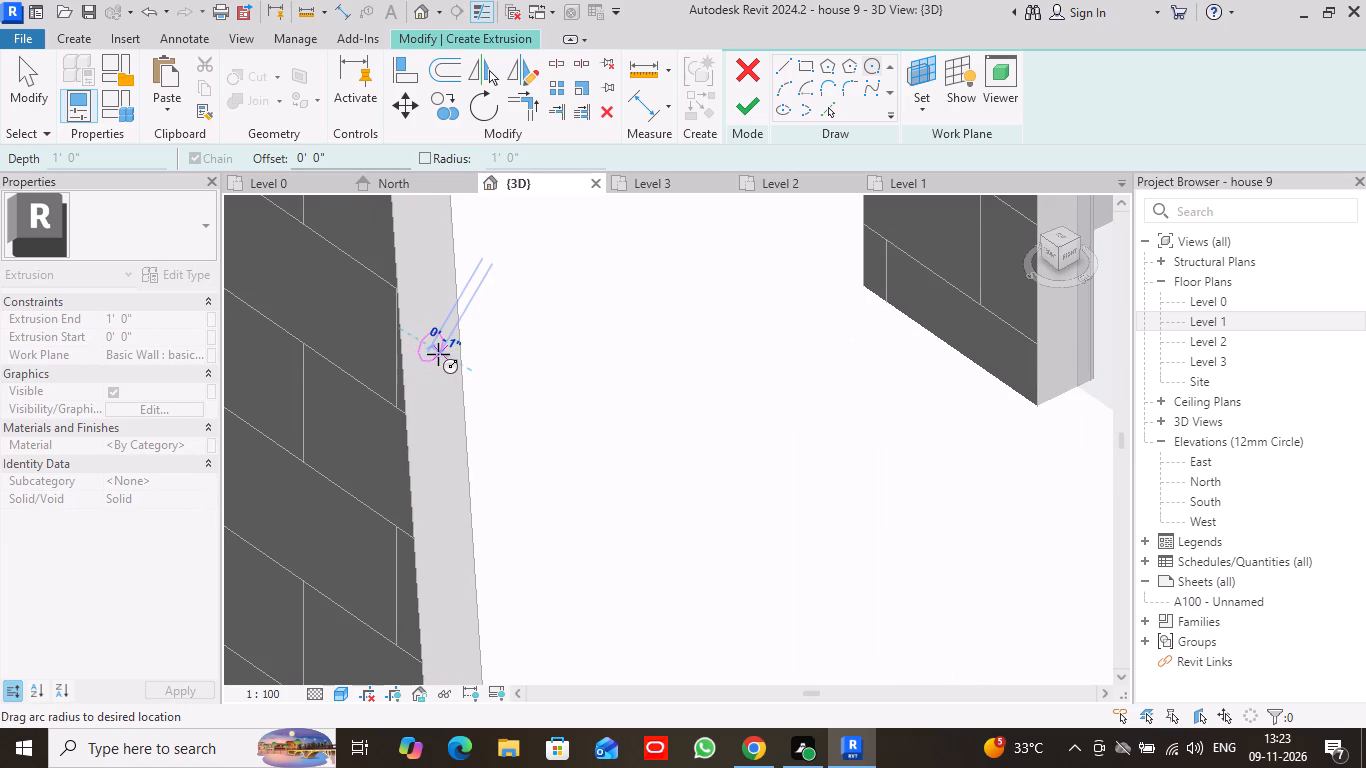
click(438, 354)
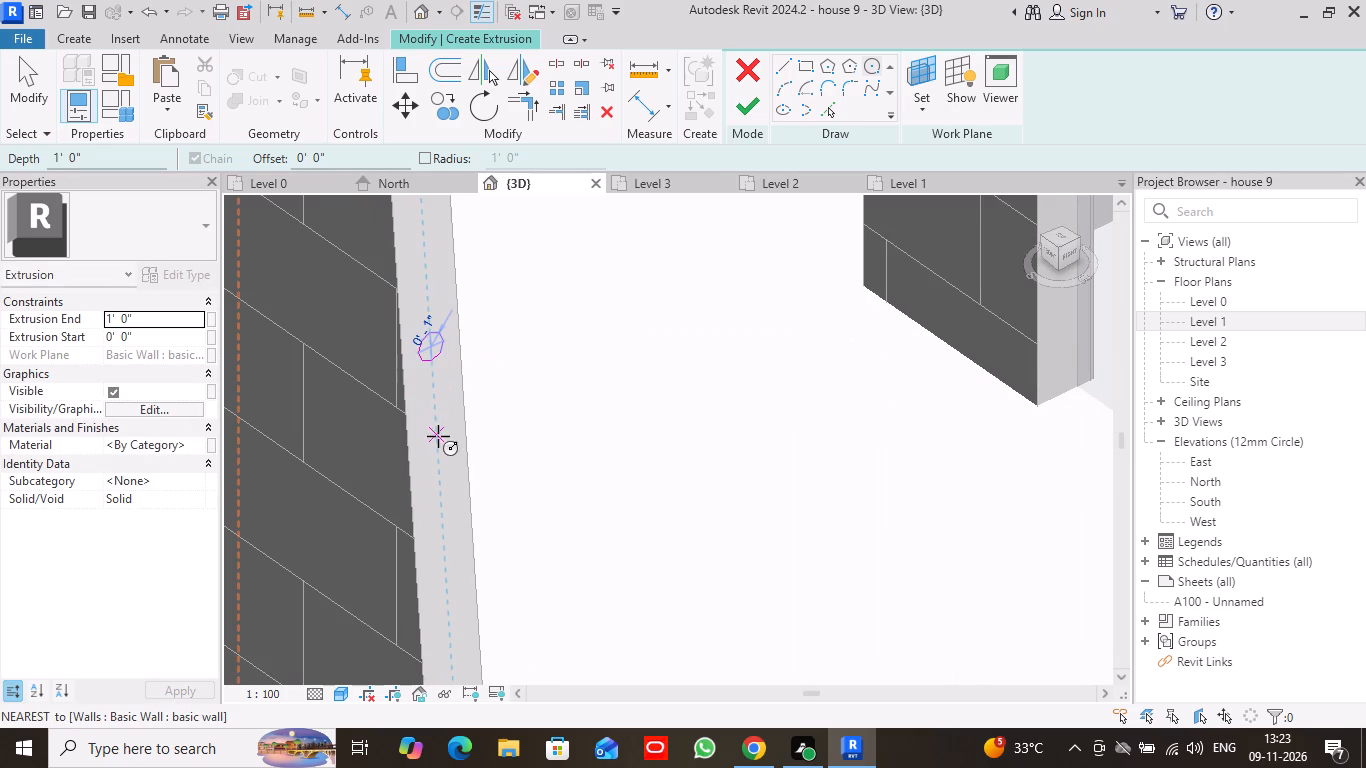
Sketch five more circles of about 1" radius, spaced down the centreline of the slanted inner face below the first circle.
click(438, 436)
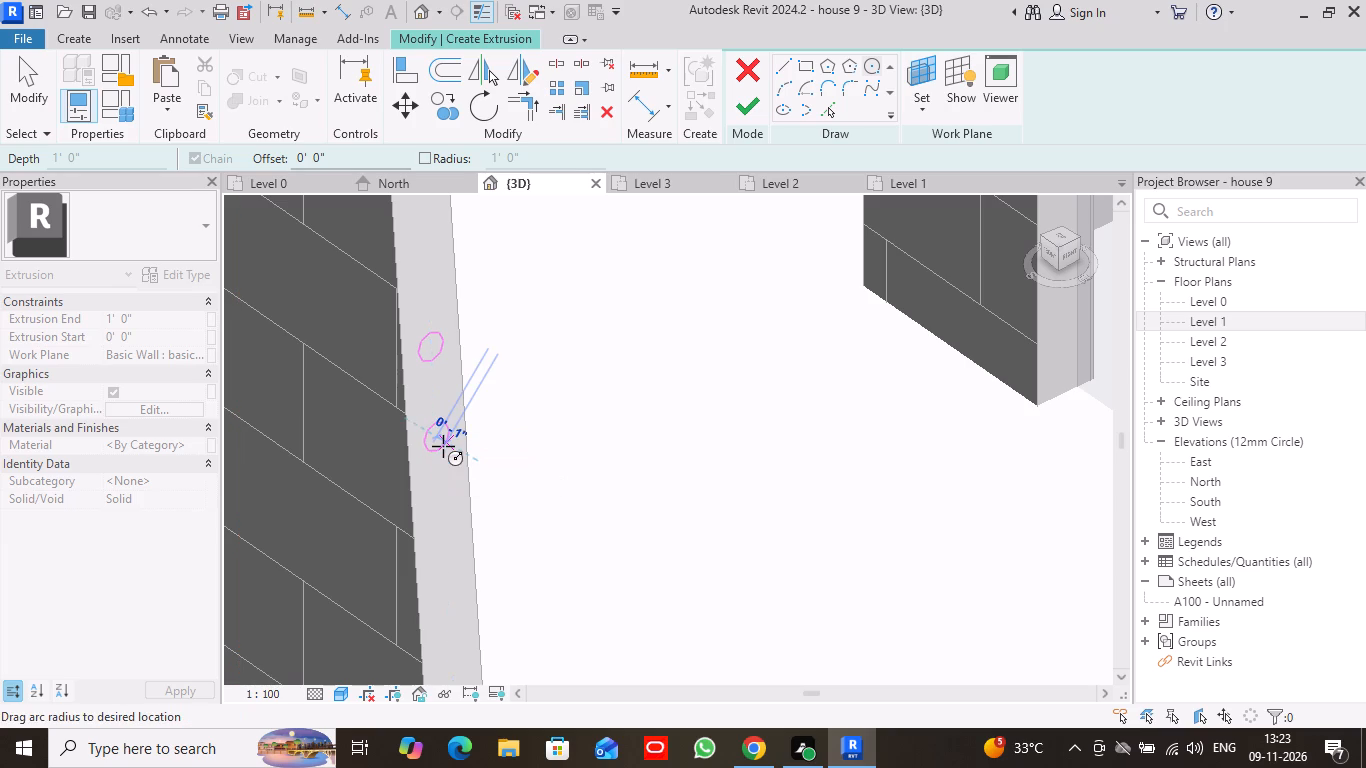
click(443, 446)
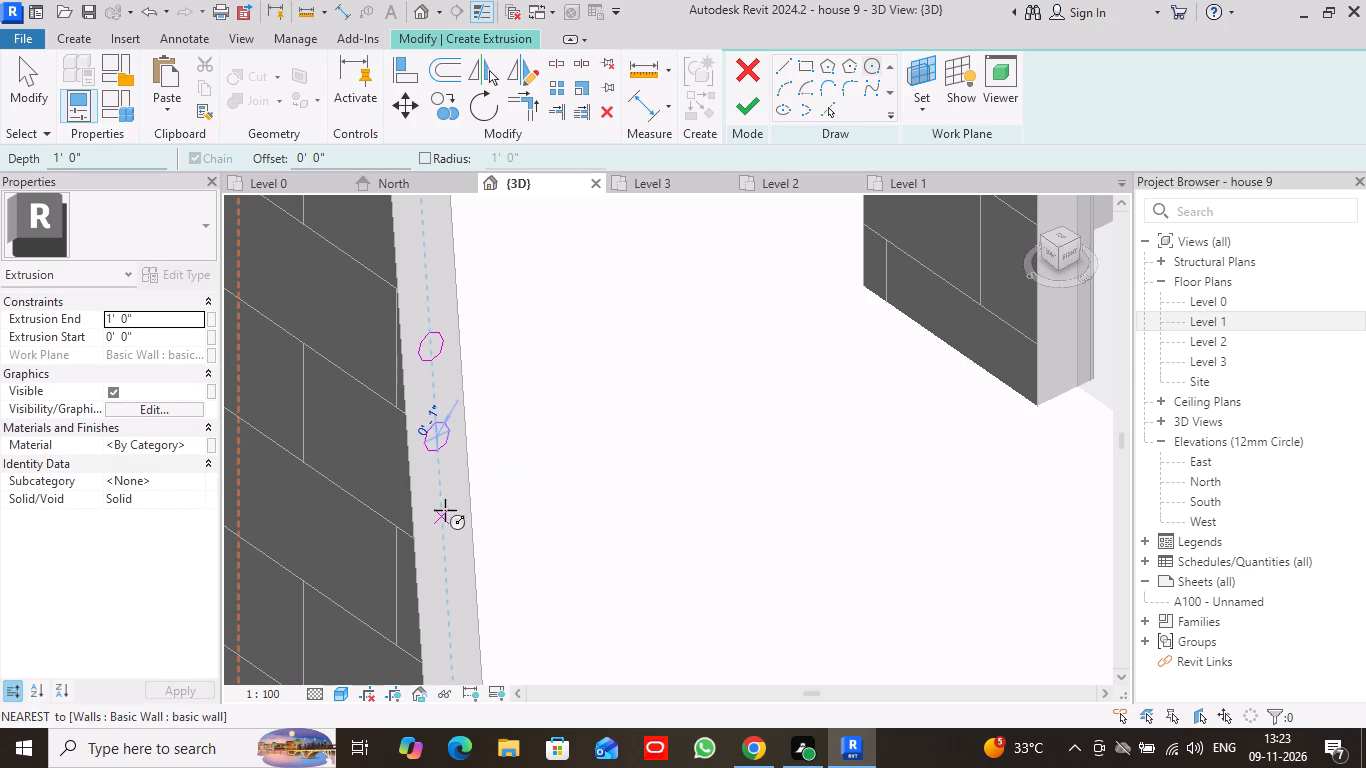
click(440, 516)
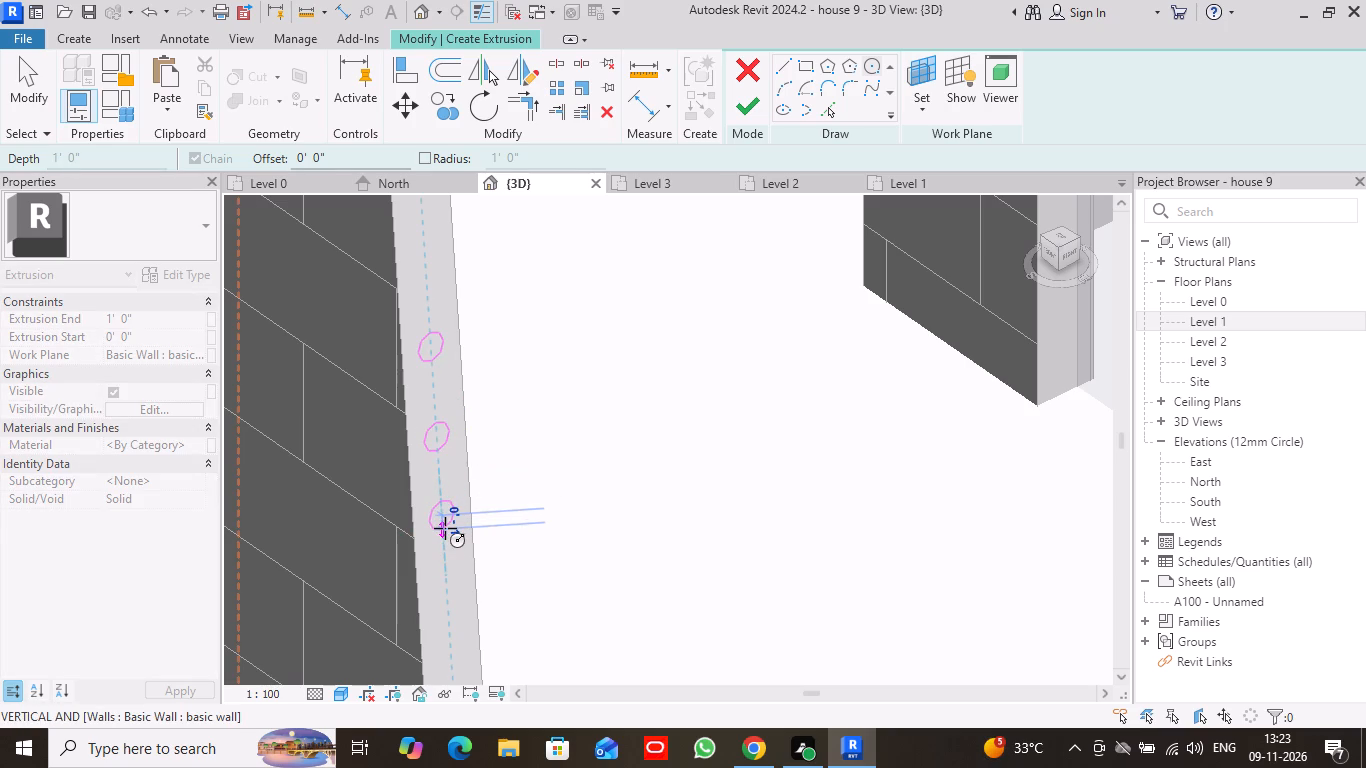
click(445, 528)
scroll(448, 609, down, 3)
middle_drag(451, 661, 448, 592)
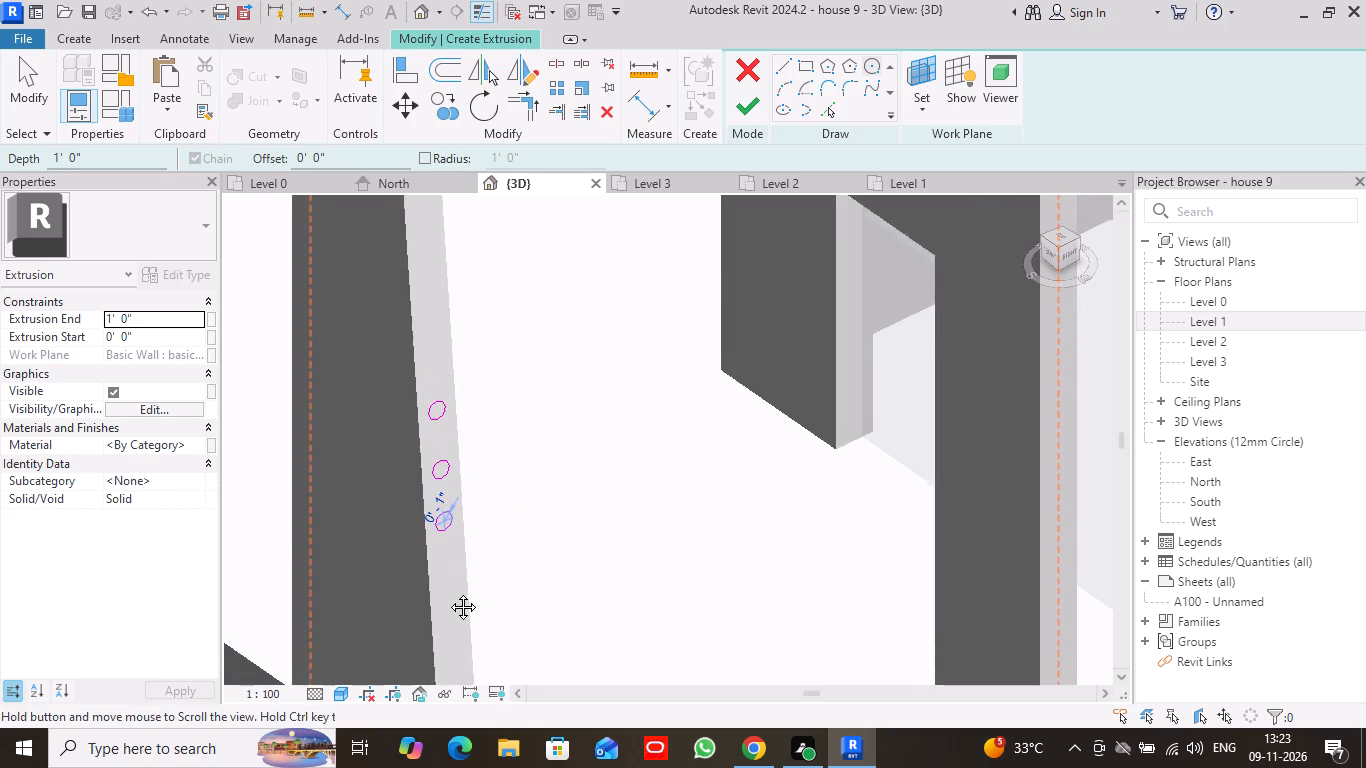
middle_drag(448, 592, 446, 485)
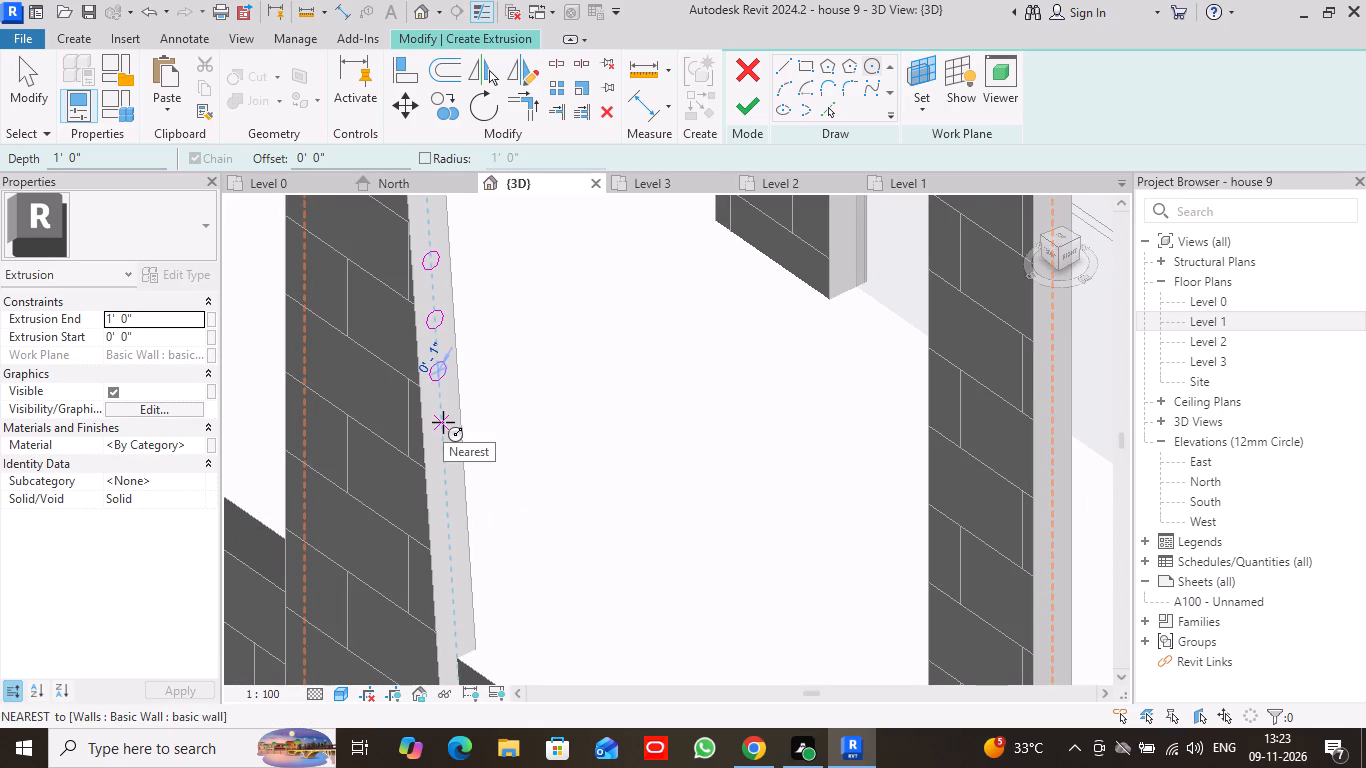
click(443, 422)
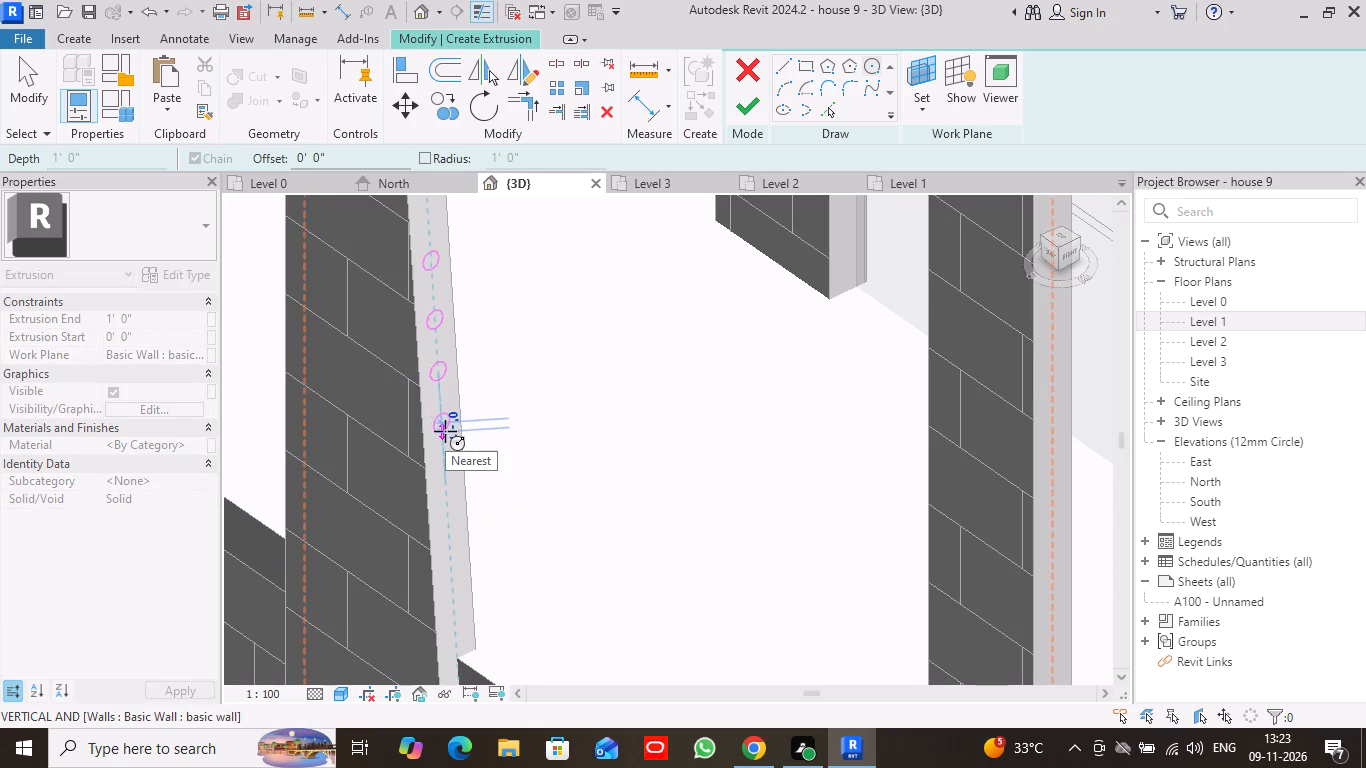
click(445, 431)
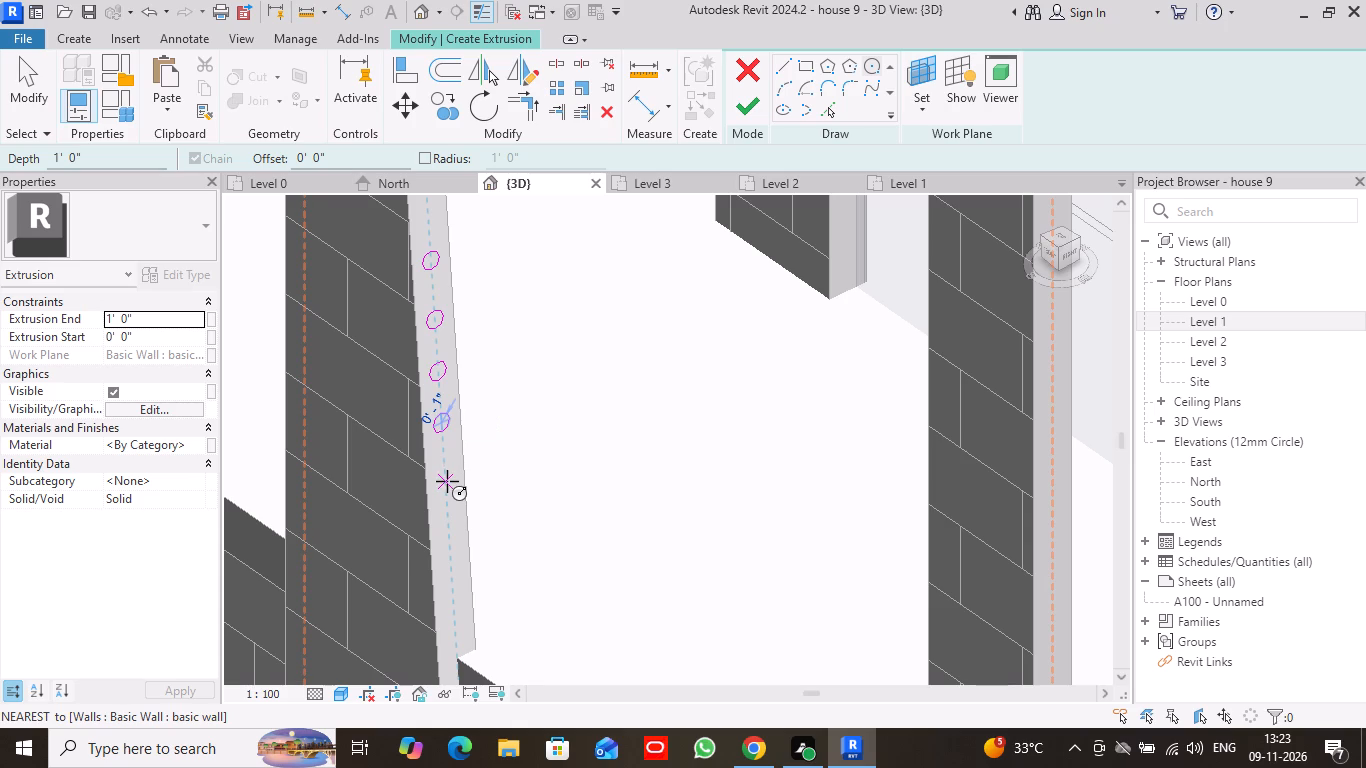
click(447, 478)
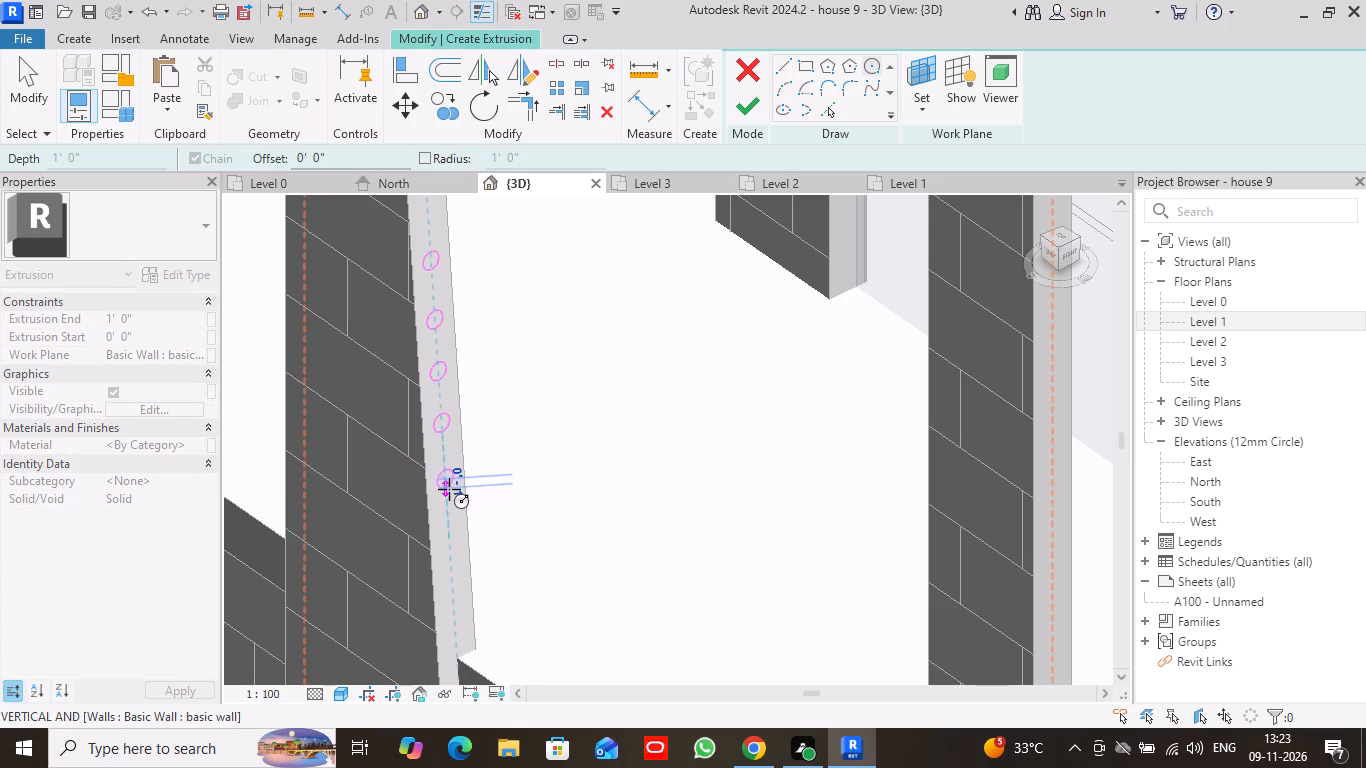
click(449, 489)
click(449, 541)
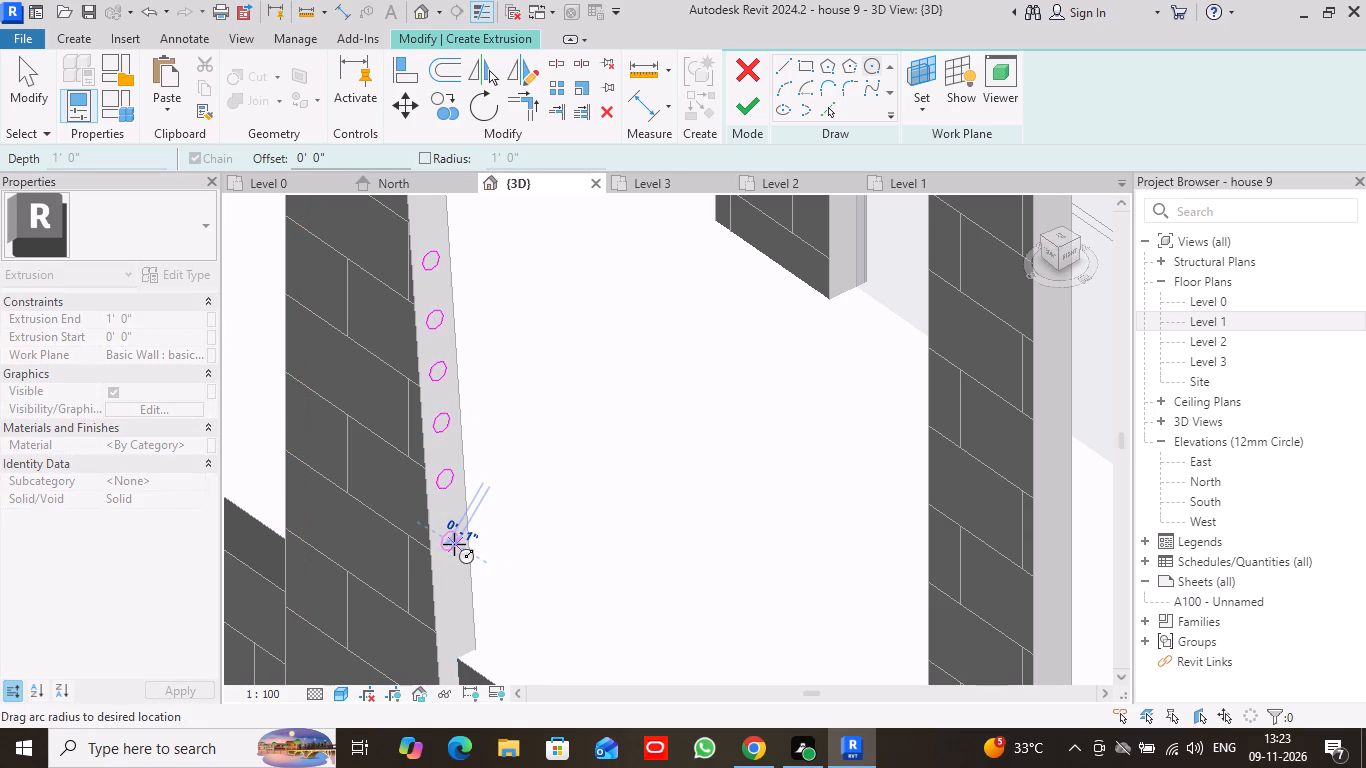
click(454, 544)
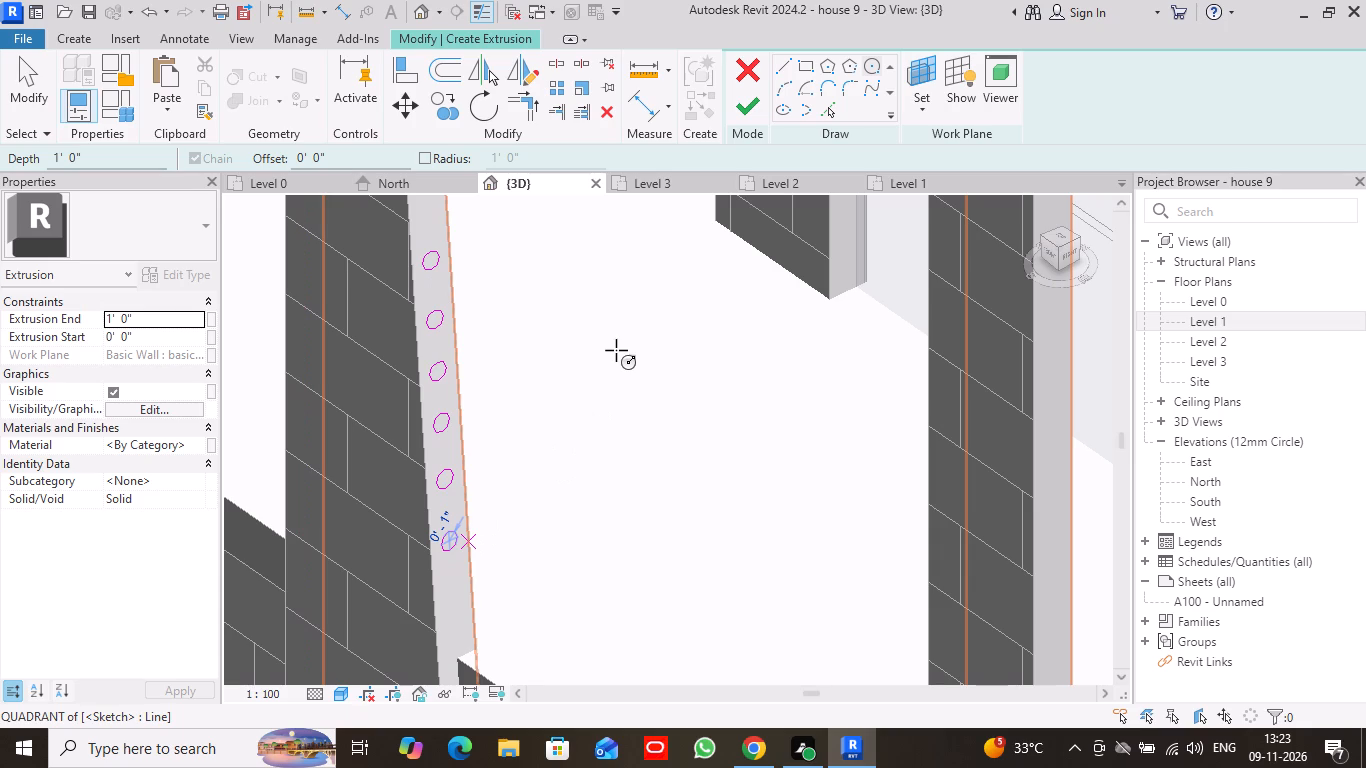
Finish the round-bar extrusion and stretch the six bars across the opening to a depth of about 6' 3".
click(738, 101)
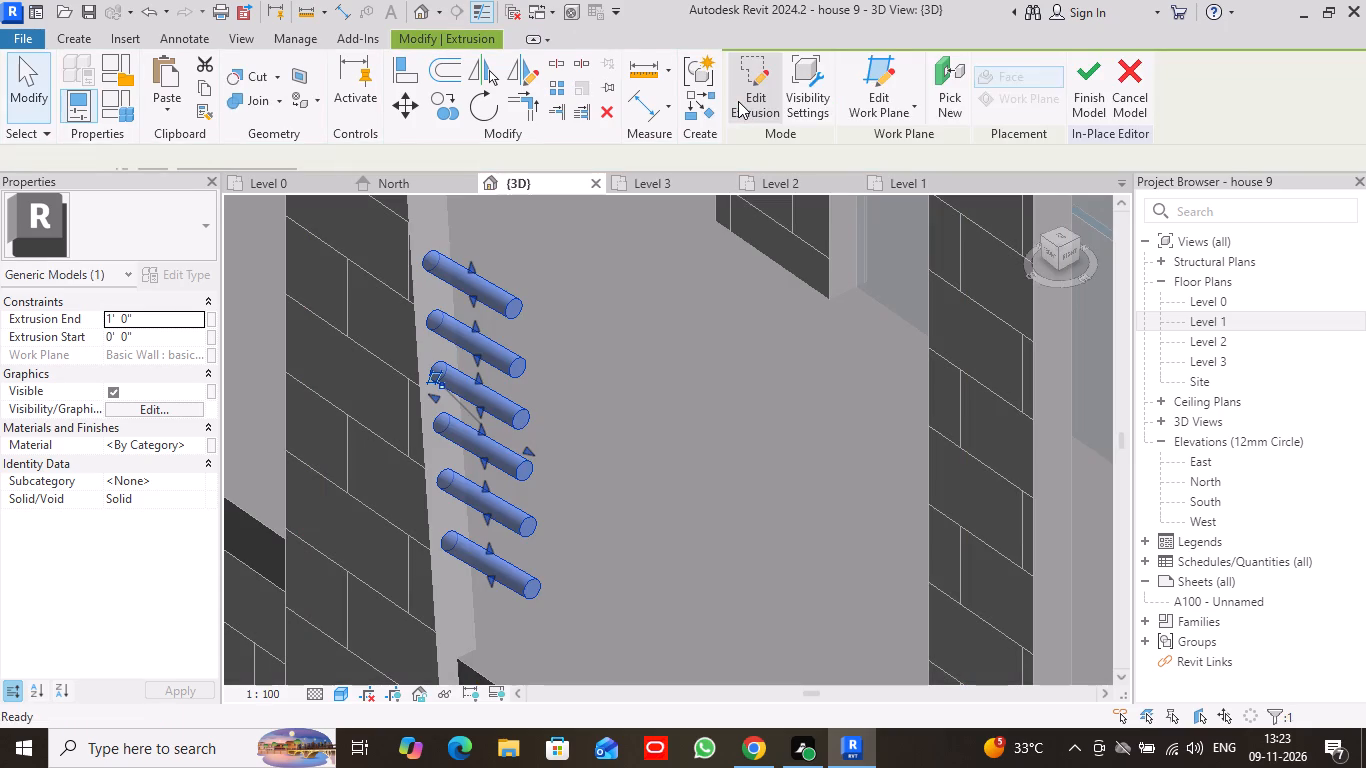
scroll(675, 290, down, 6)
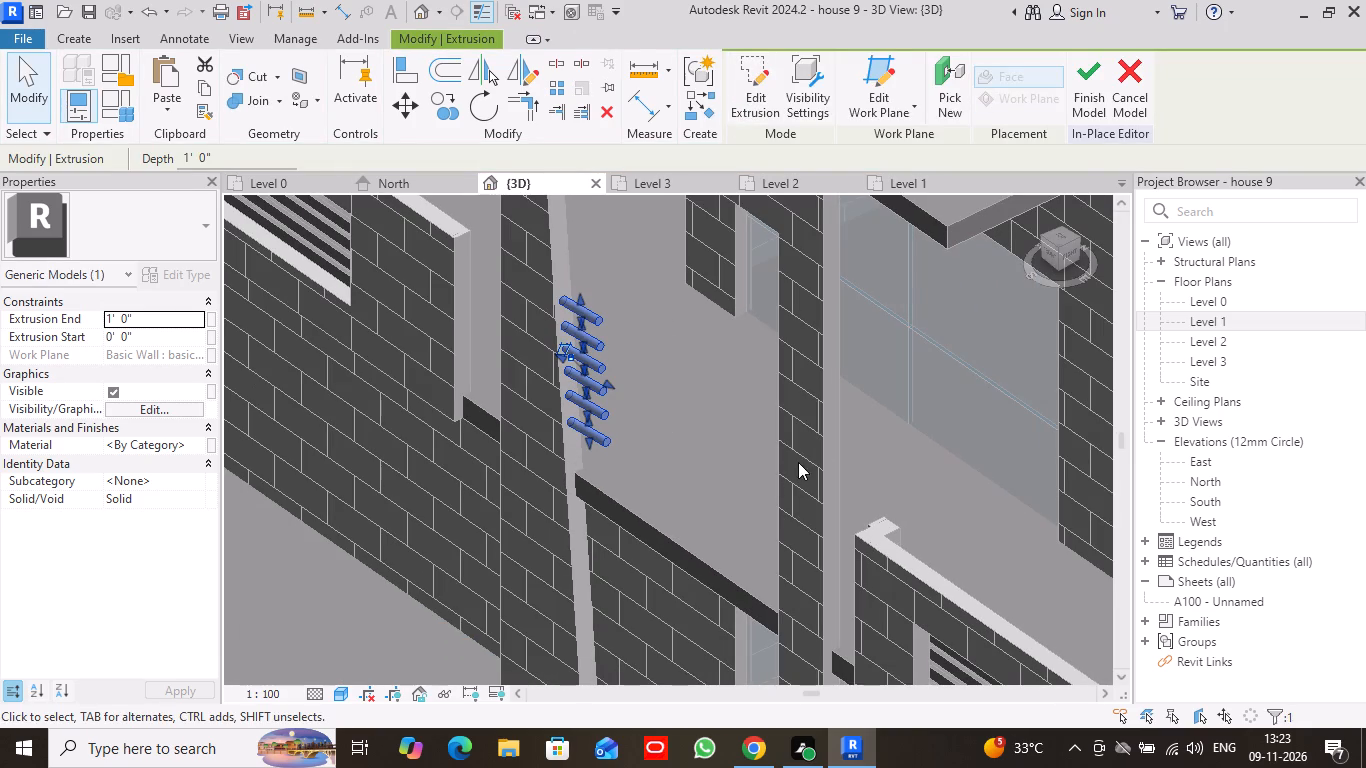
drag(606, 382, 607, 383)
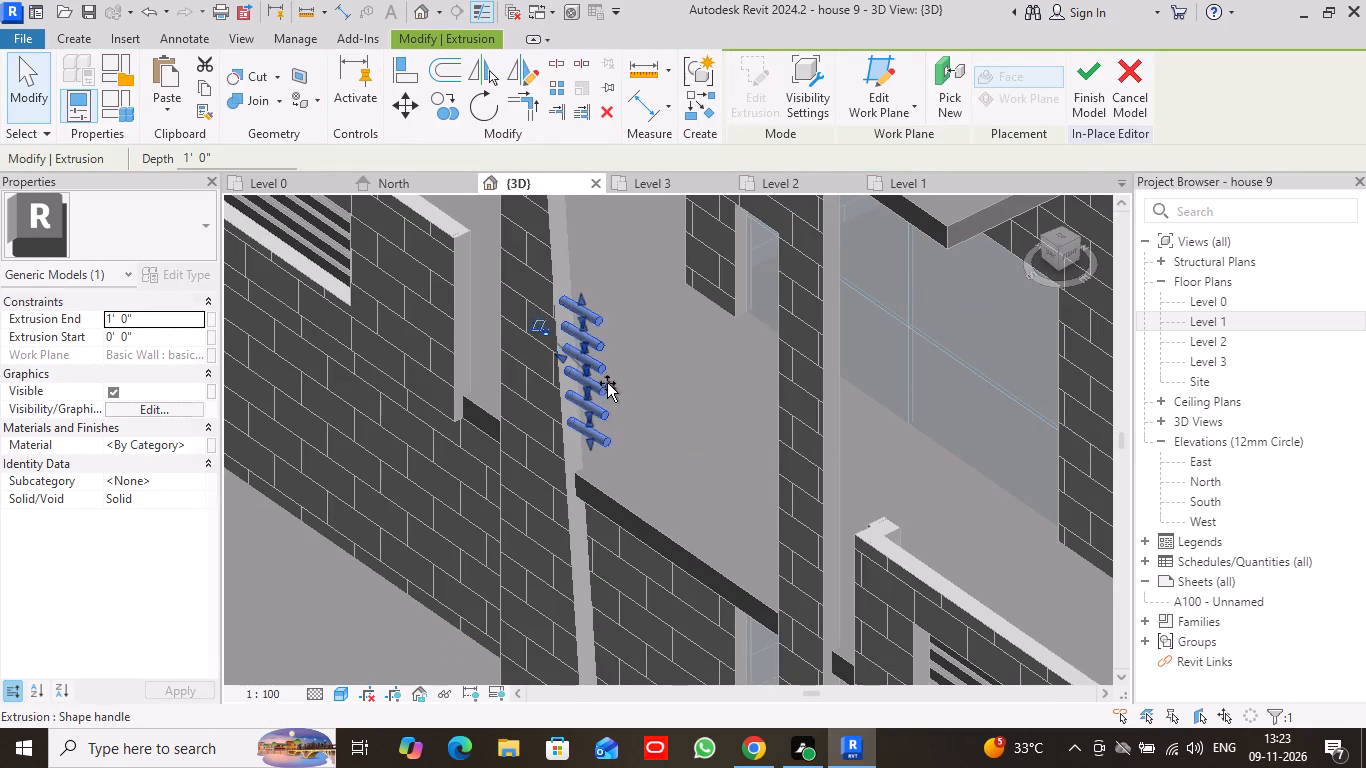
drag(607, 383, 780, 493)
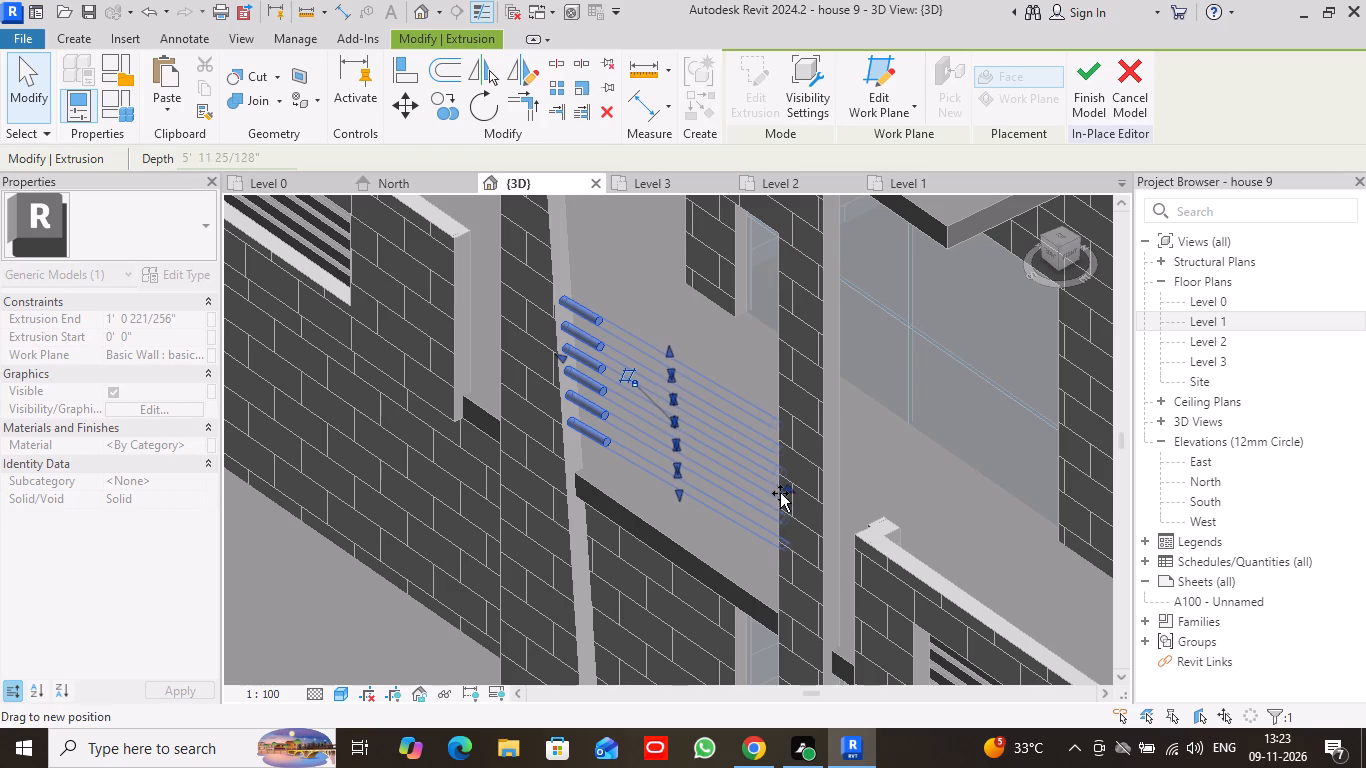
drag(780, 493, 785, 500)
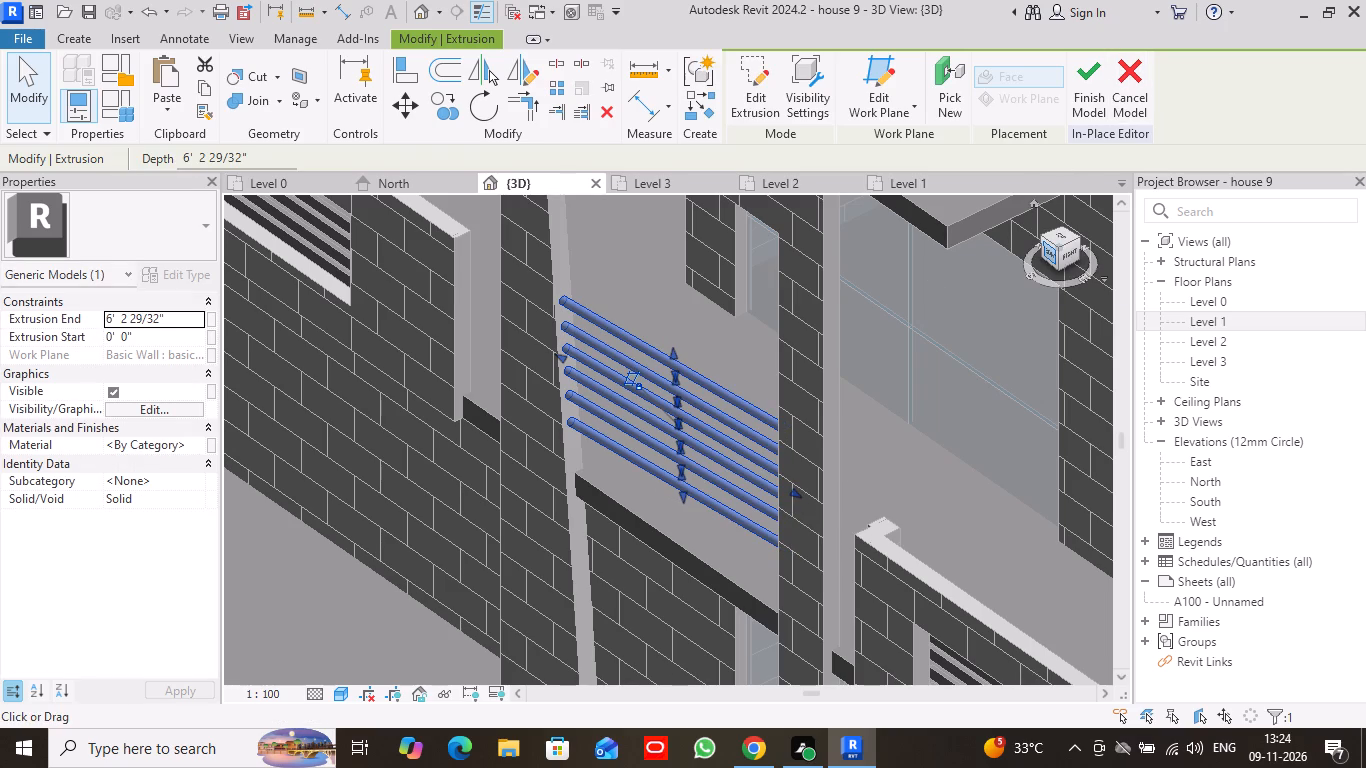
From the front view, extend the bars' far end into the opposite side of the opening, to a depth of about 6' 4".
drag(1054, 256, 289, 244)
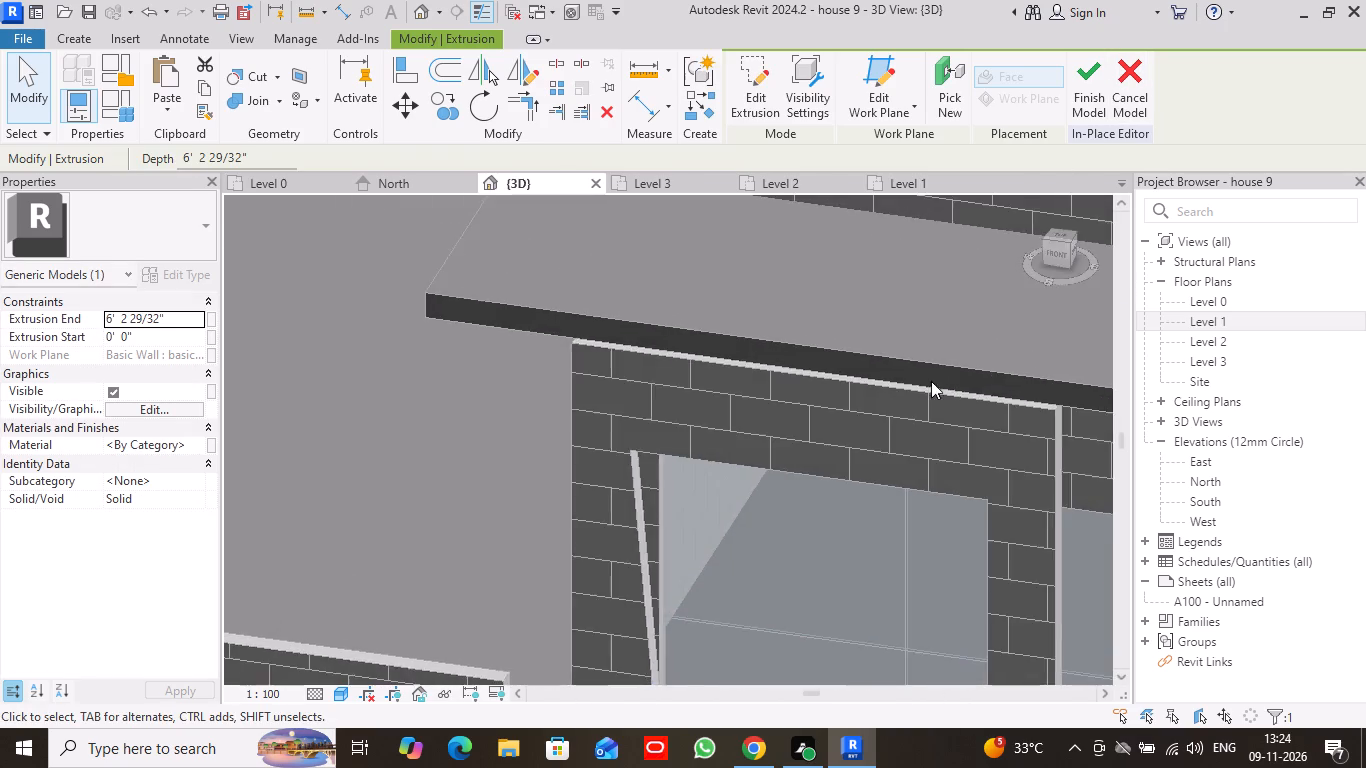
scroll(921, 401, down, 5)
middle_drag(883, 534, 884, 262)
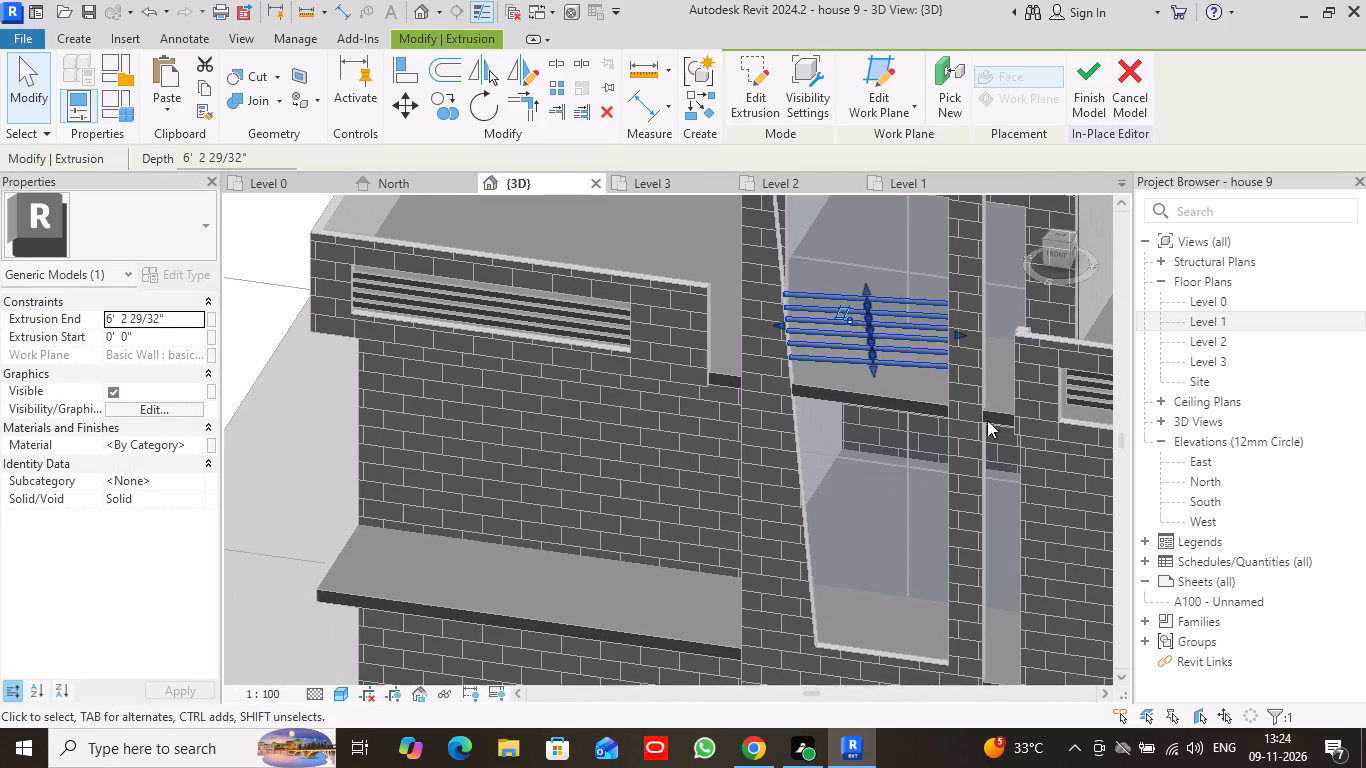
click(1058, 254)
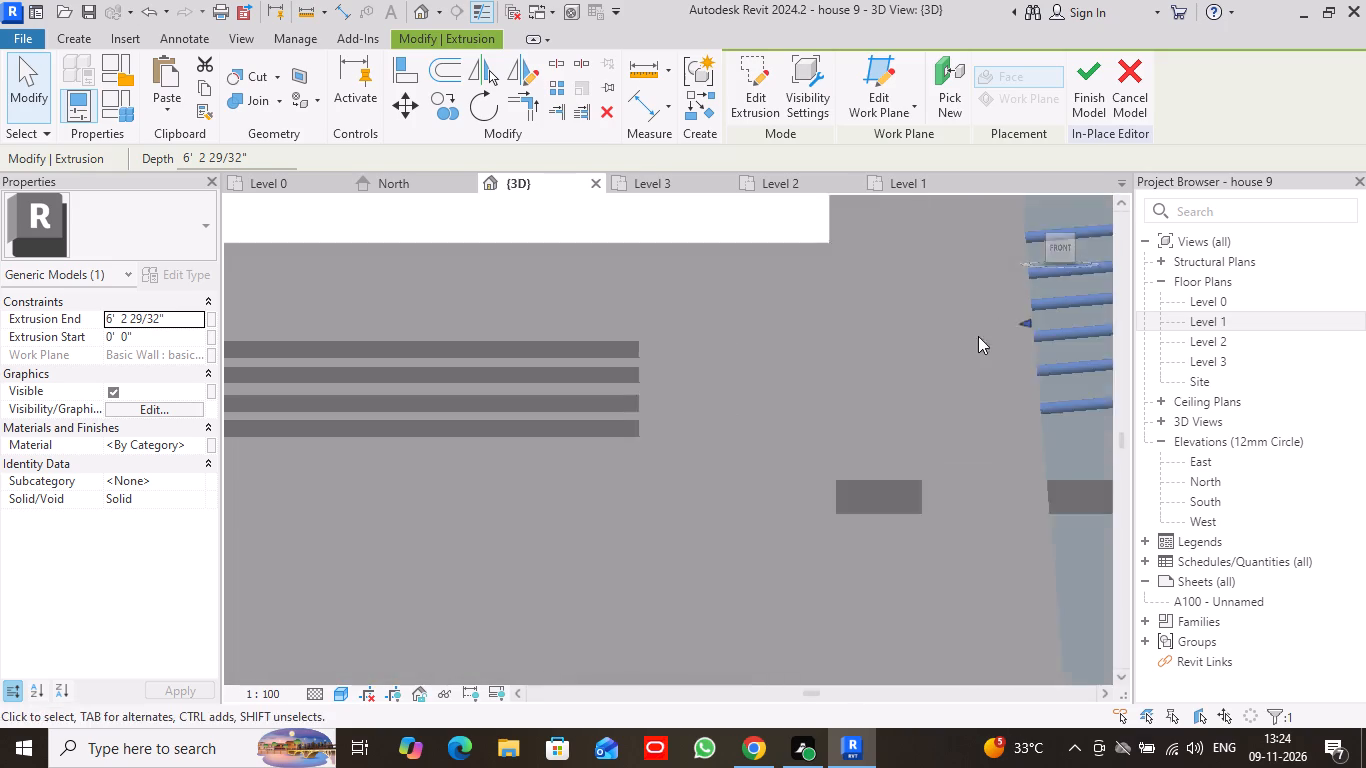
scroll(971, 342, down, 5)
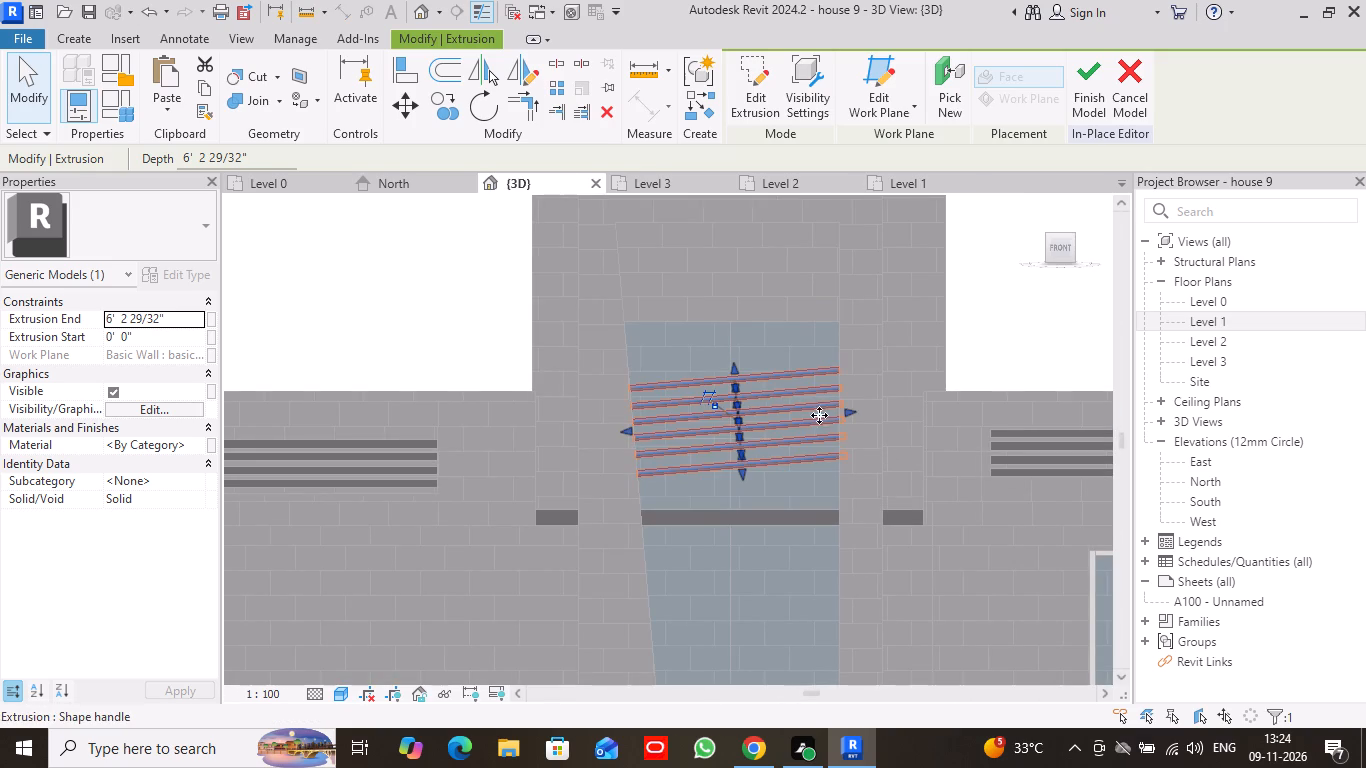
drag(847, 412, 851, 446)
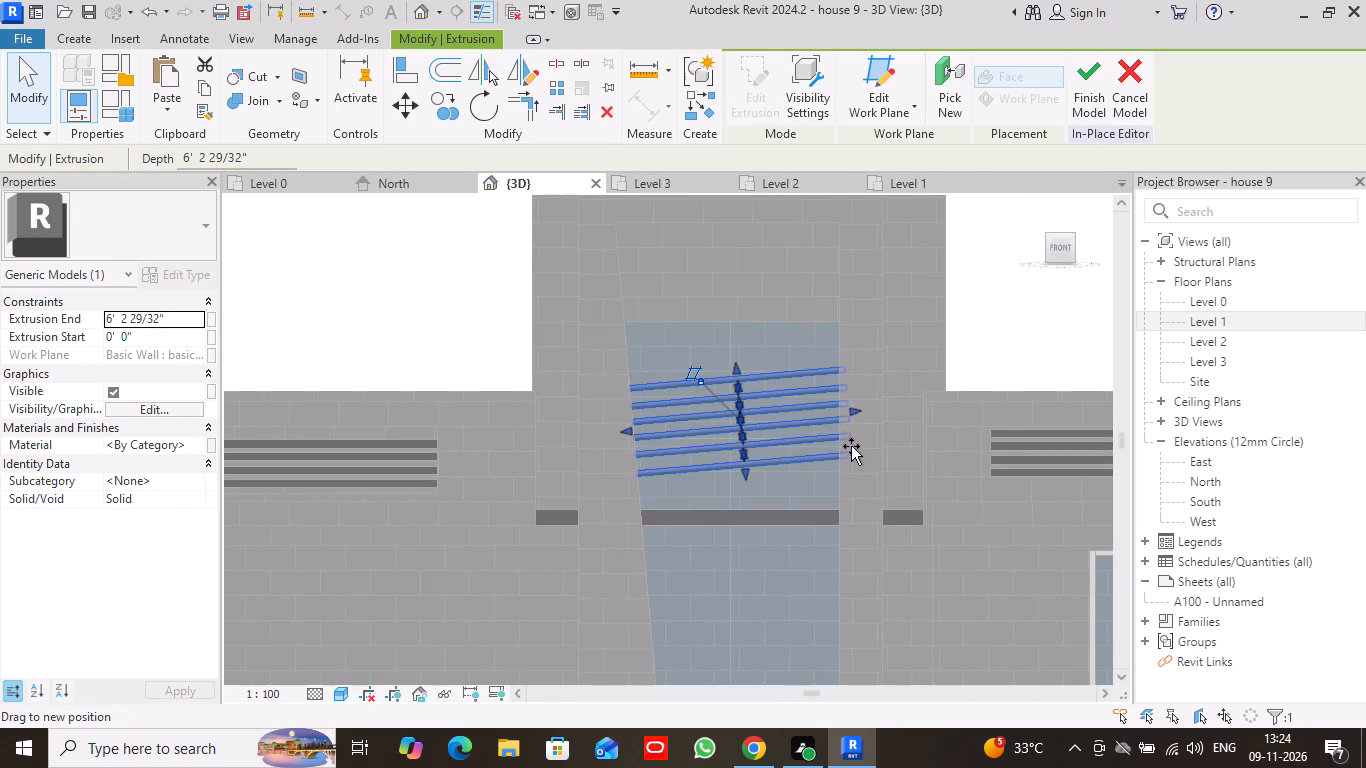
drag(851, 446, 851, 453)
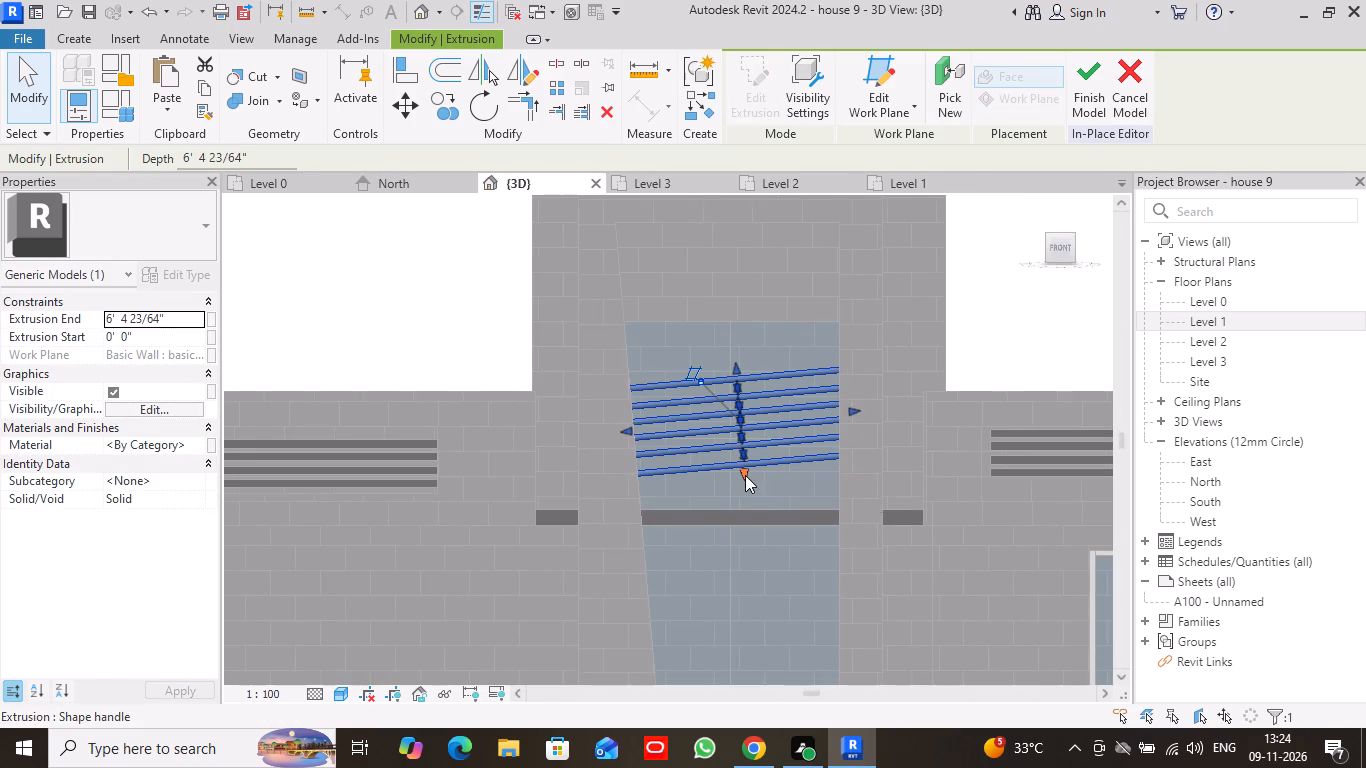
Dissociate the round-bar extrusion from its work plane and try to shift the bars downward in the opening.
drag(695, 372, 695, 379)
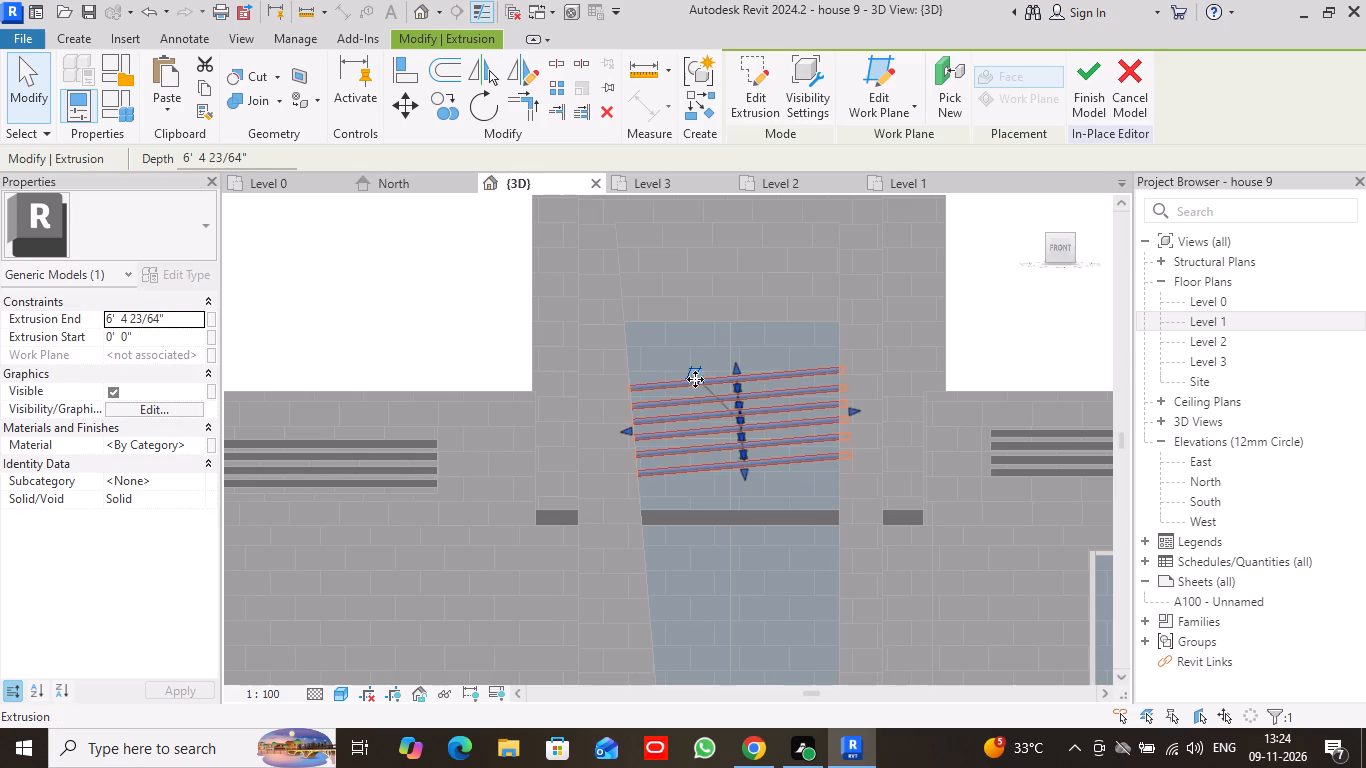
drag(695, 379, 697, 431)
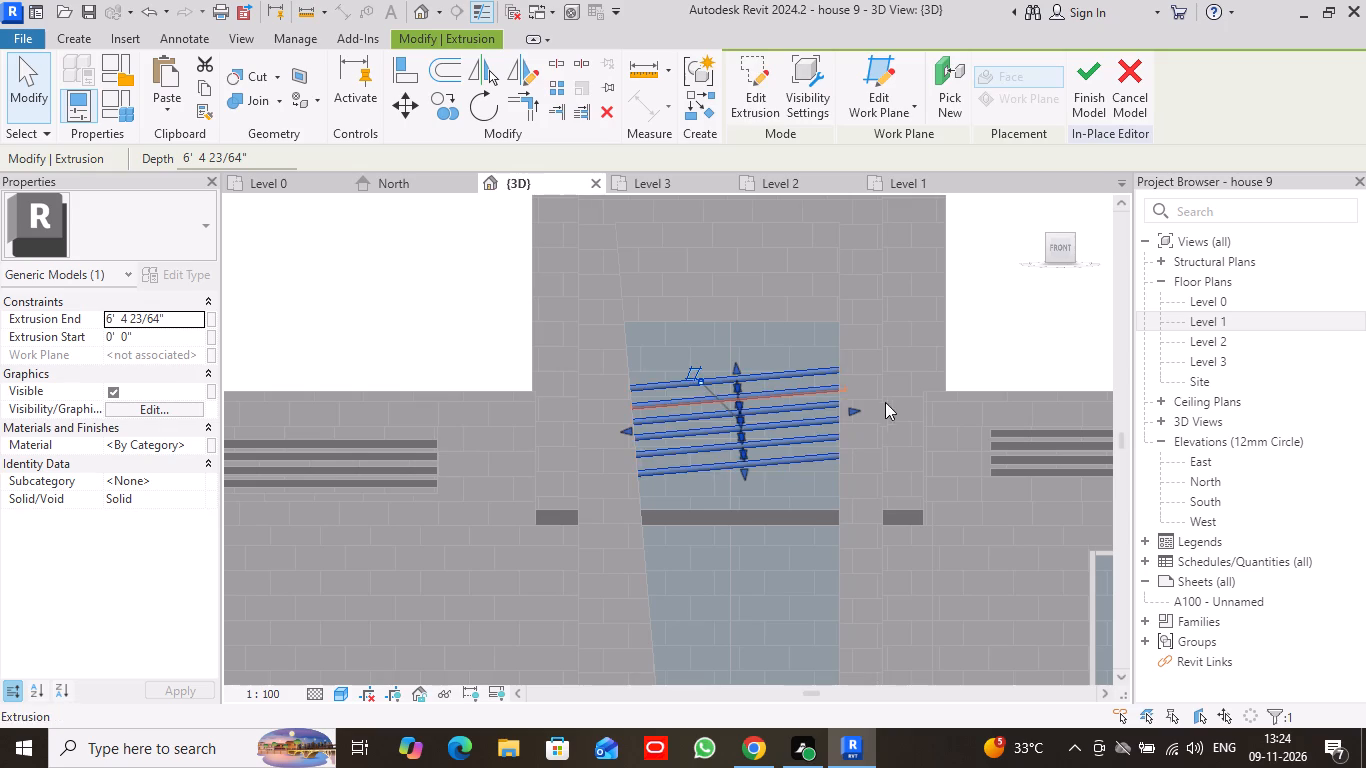
Examine how the round bars sit in the tower opening relative to the whole front facade.
scroll(885, 411, down, 6)
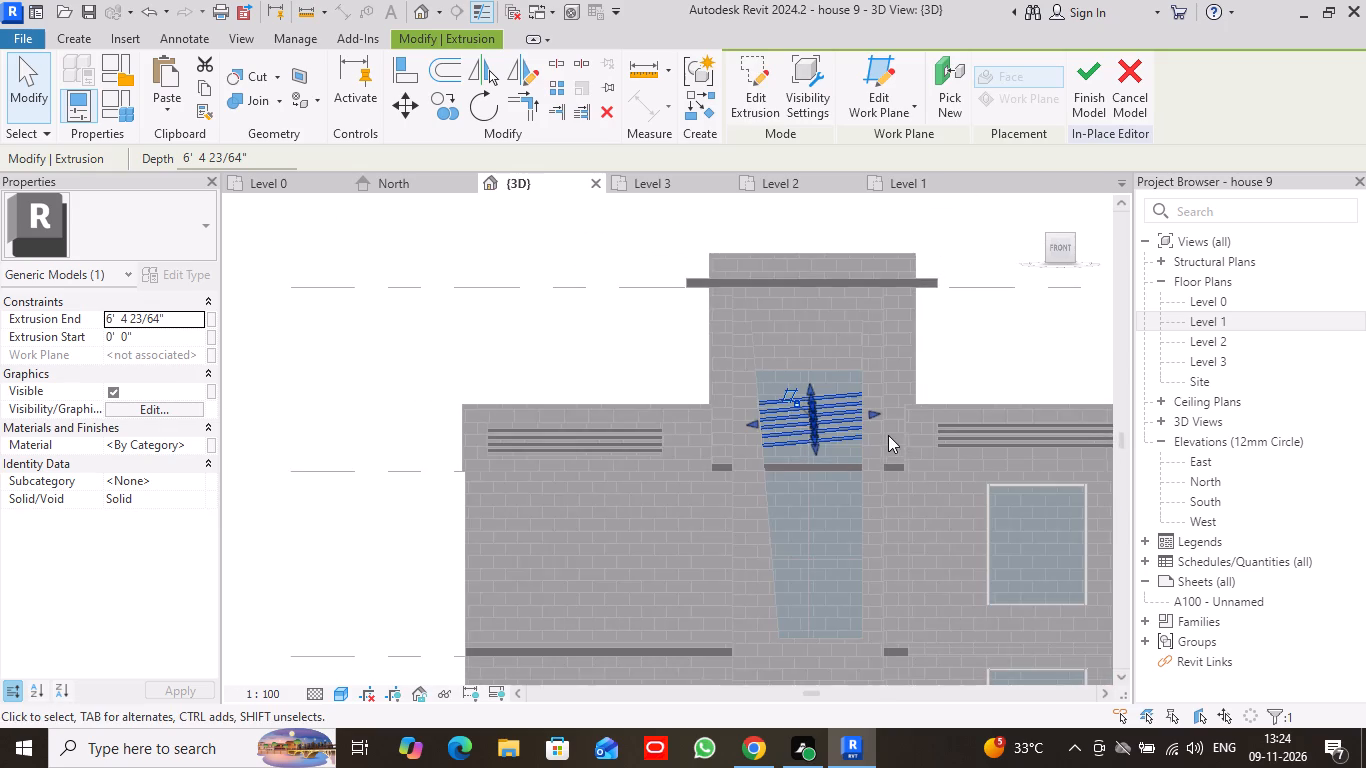
scroll(888, 435, down, 5)
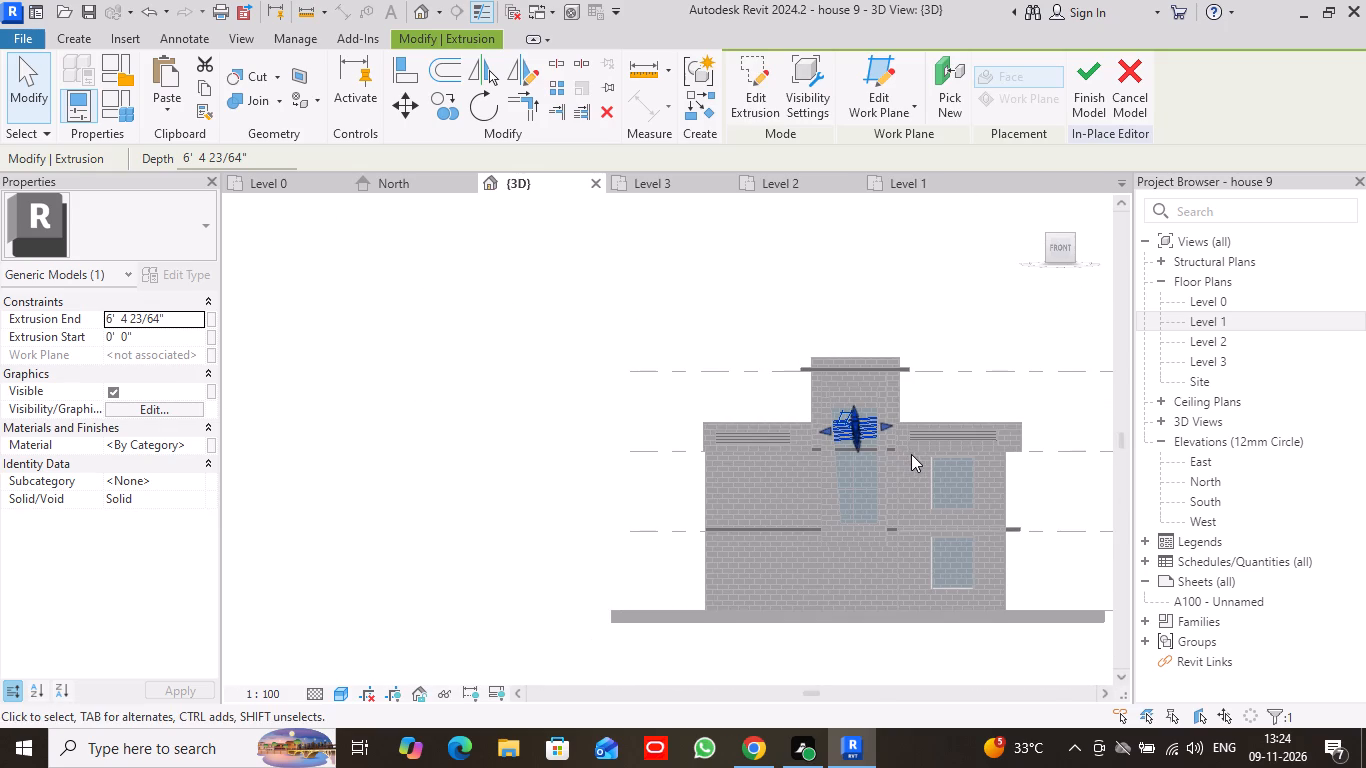
scroll(956, 384, up, 6)
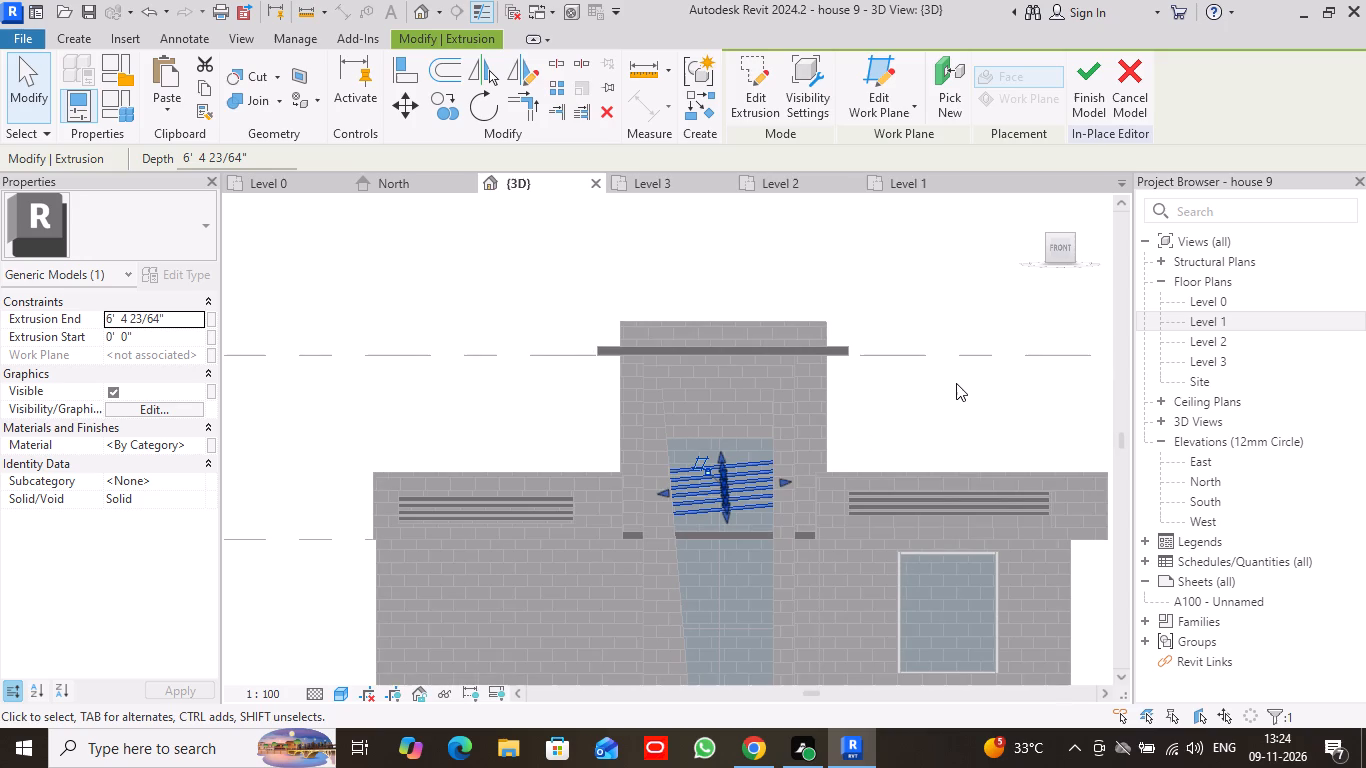
scroll(956, 383, down, 2)
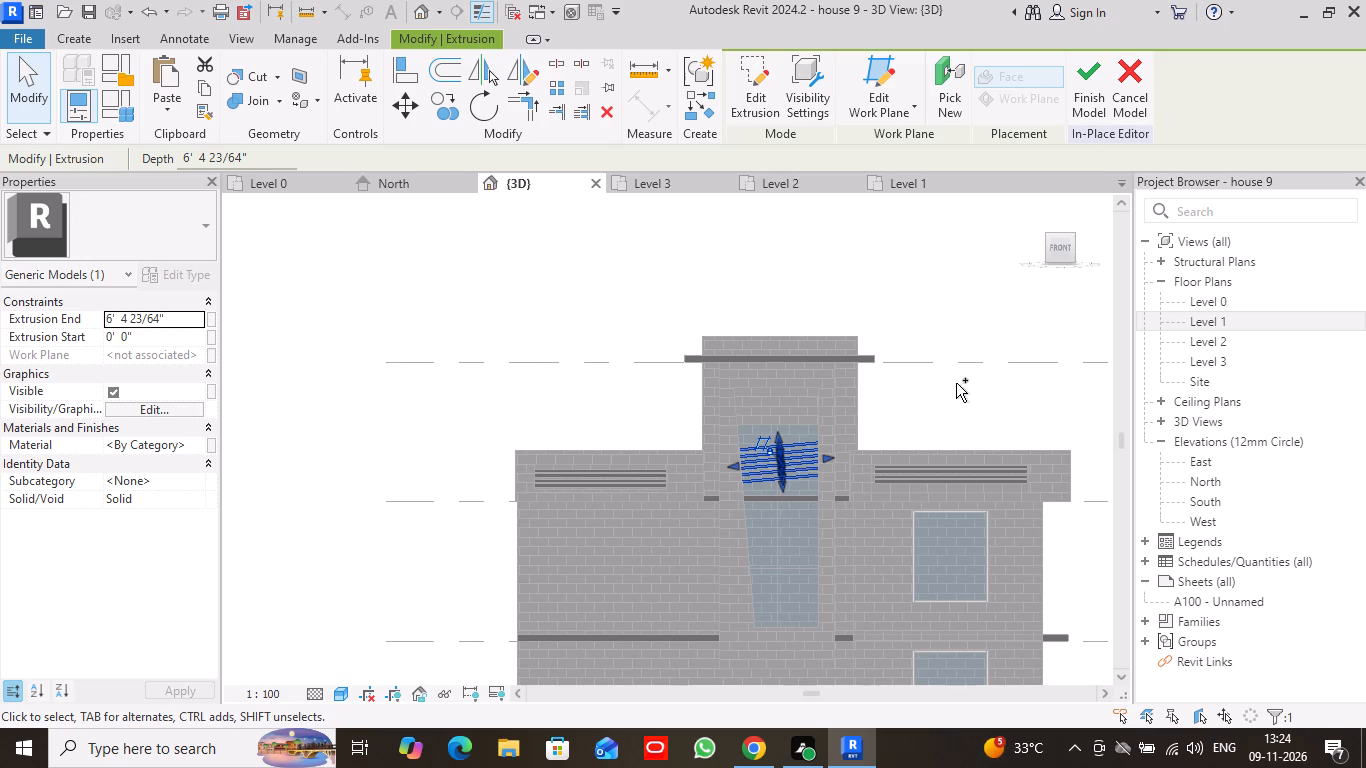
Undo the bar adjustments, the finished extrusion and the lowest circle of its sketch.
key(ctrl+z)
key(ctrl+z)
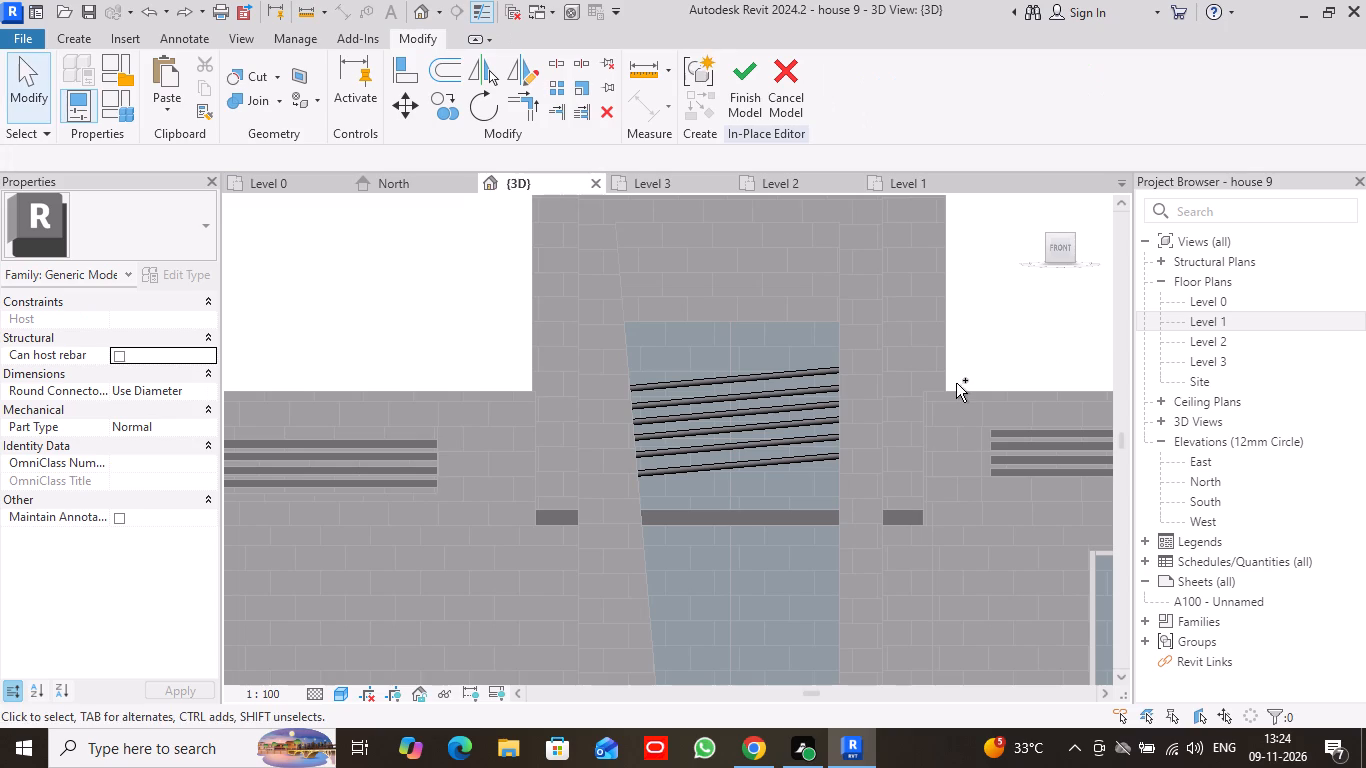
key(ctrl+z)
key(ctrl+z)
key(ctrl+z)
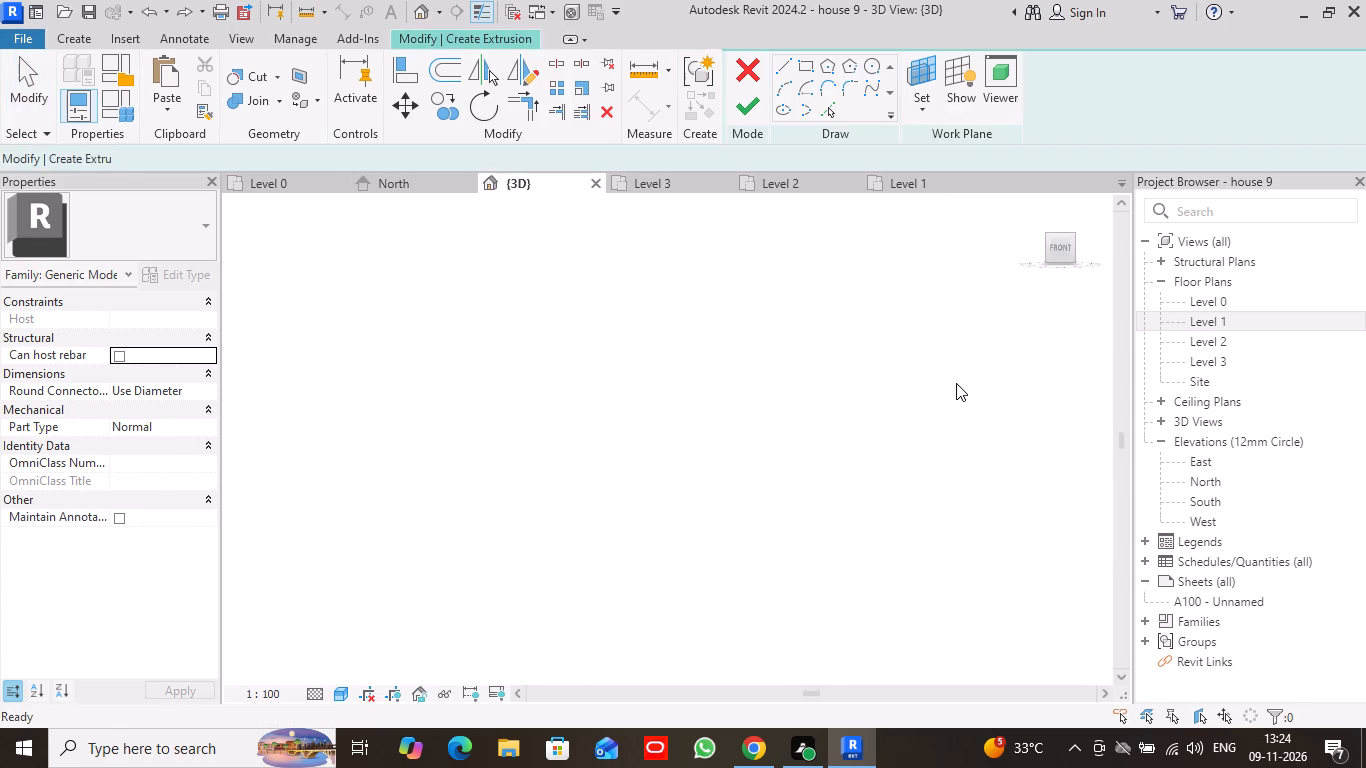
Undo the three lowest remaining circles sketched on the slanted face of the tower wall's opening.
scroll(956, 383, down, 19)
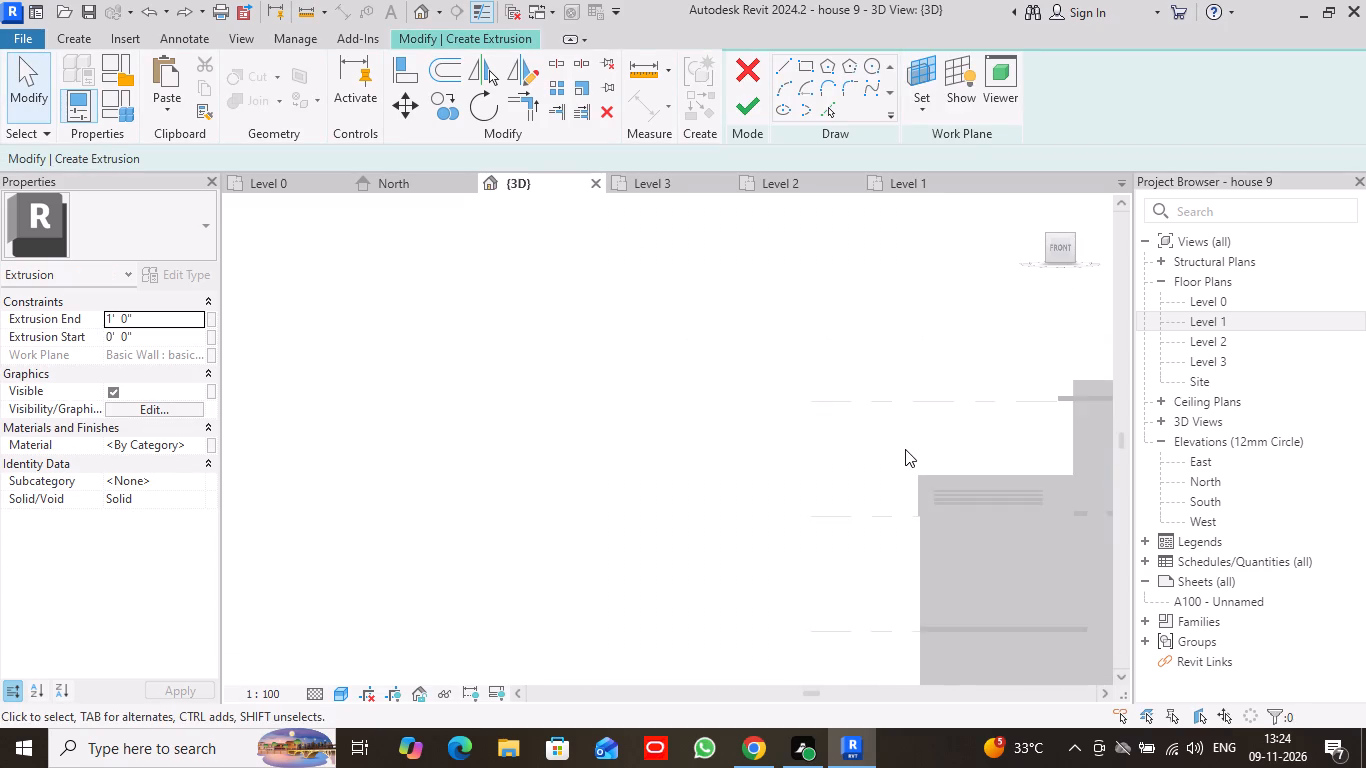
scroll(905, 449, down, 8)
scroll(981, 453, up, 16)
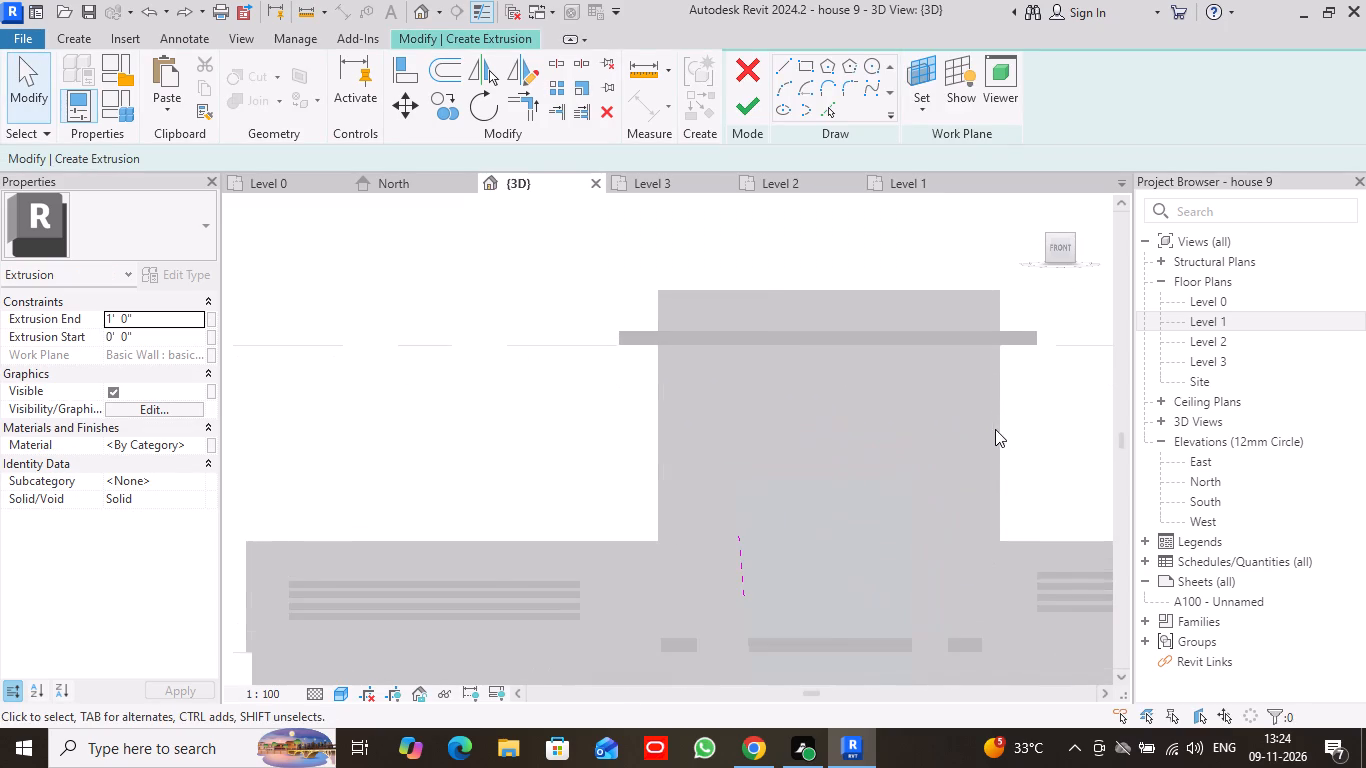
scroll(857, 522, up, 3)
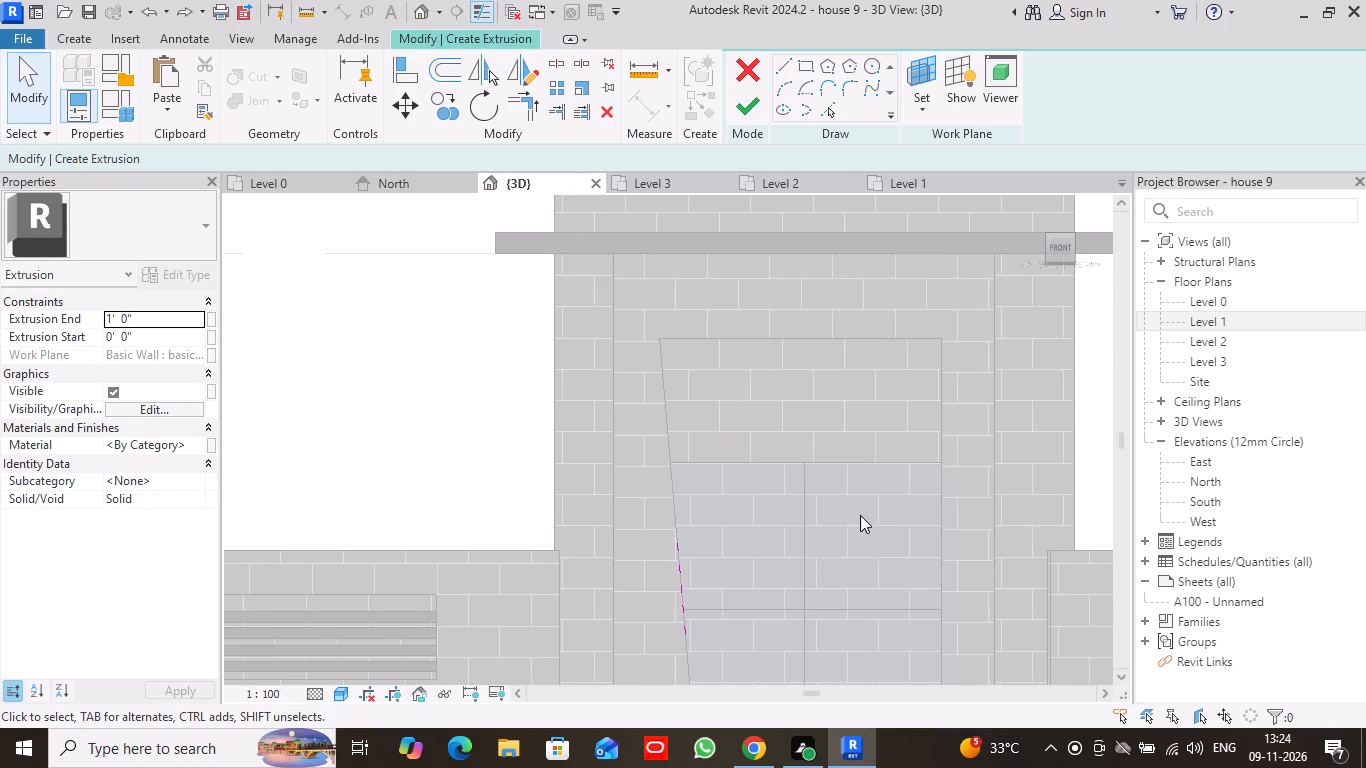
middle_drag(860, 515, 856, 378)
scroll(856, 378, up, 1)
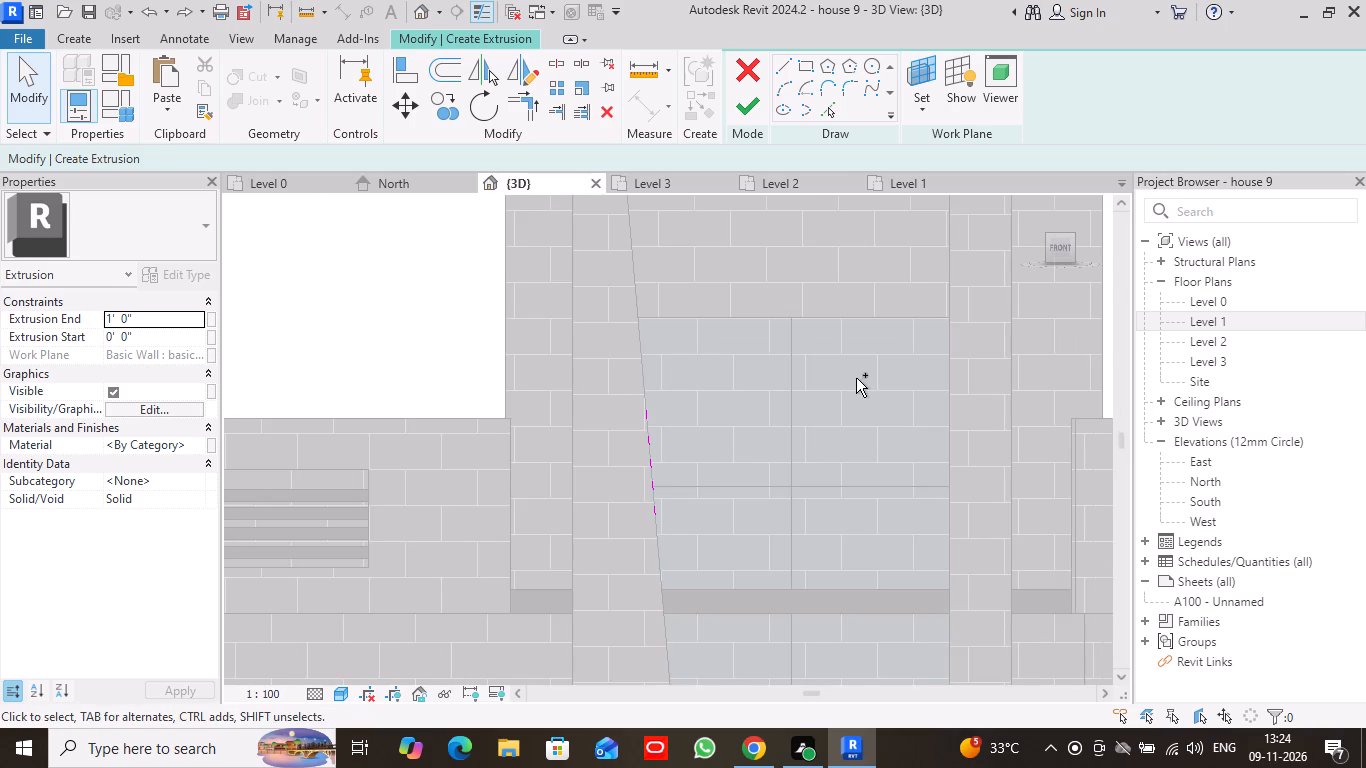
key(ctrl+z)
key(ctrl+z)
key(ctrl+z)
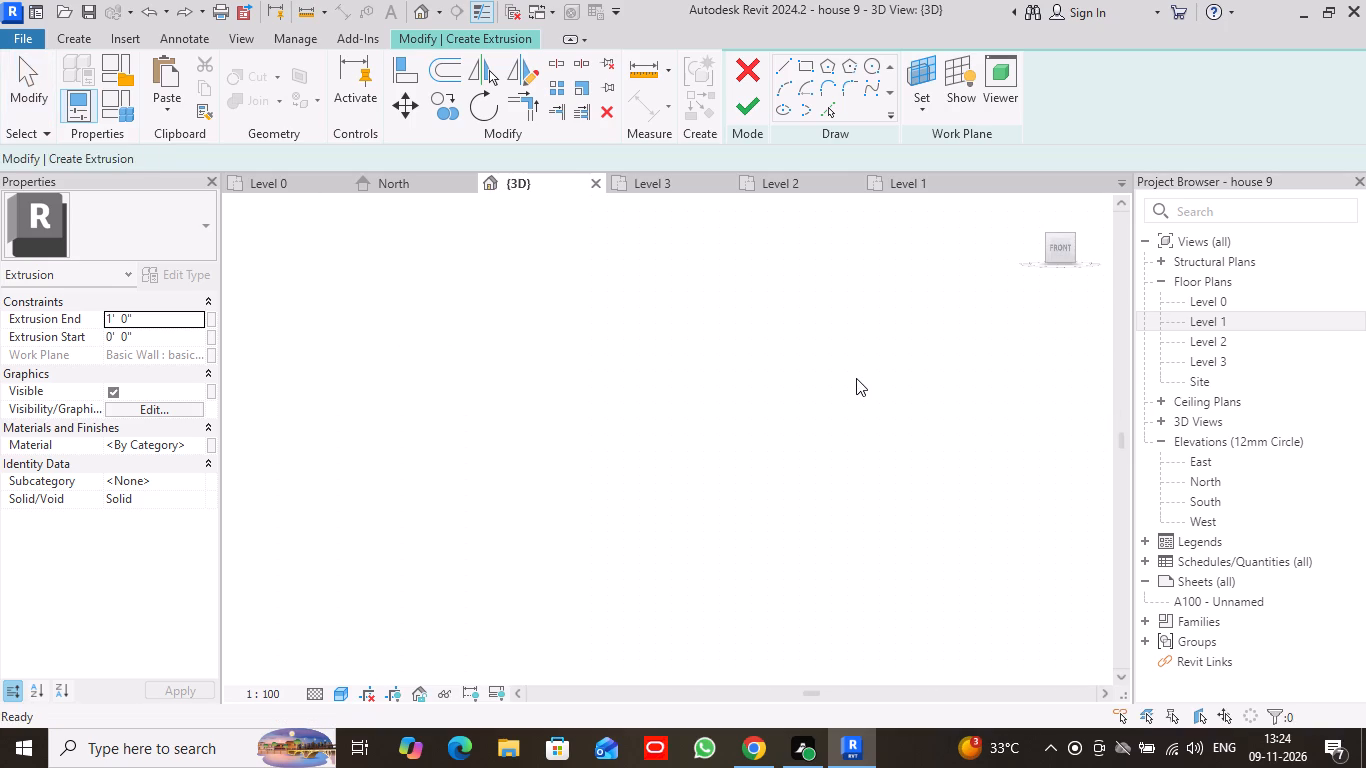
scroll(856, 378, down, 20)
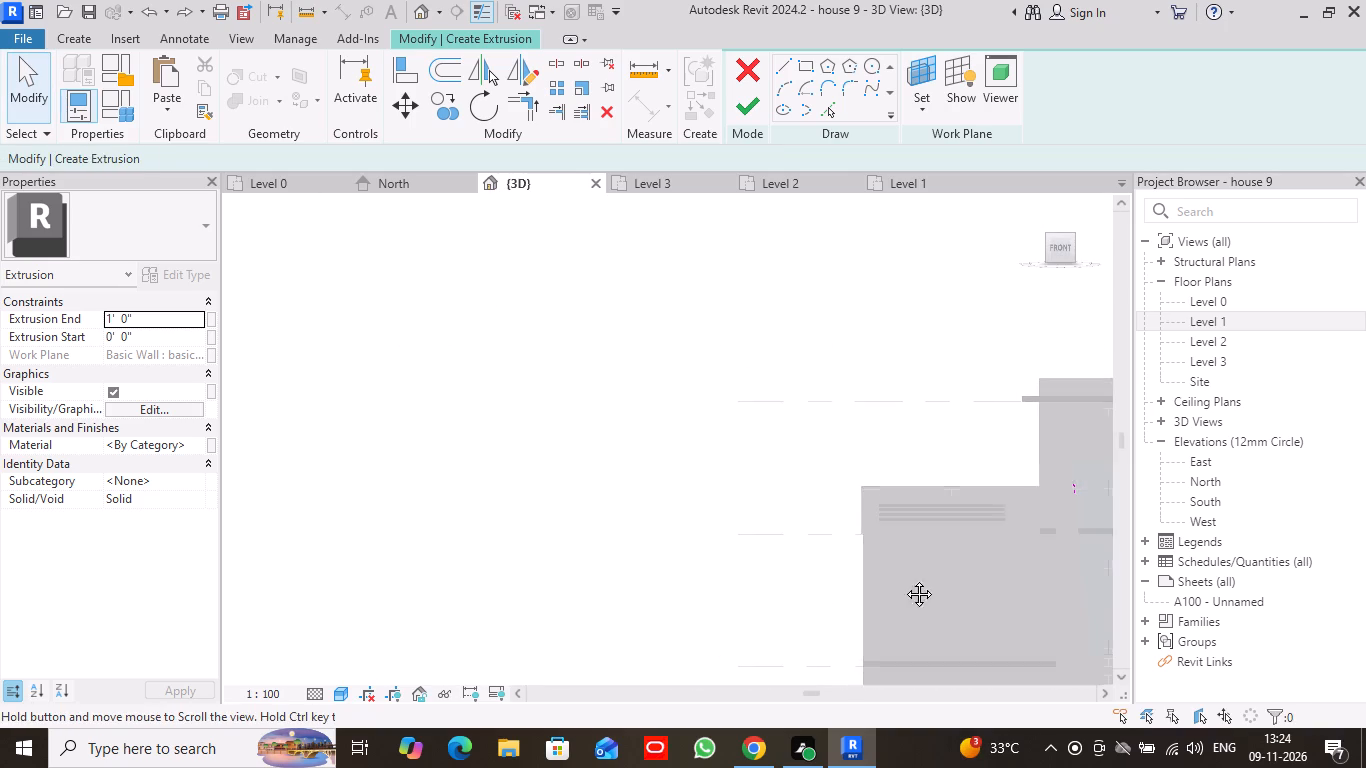
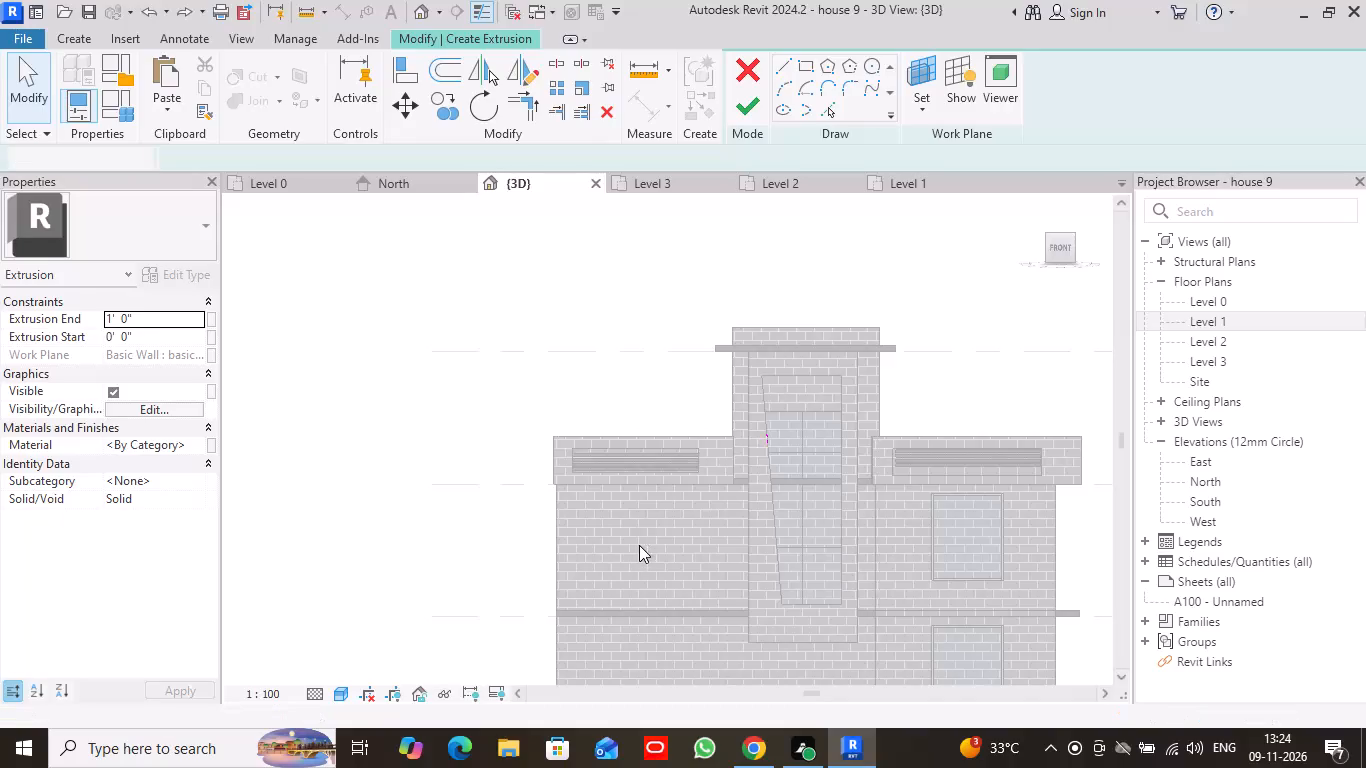
Set the extrusion's work plane to the narrow side face of the wall beside the tall central front opening.
scroll(711, 513, down, 10)
scroll(780, 468, up, 1)
scroll(789, 468, down, 9)
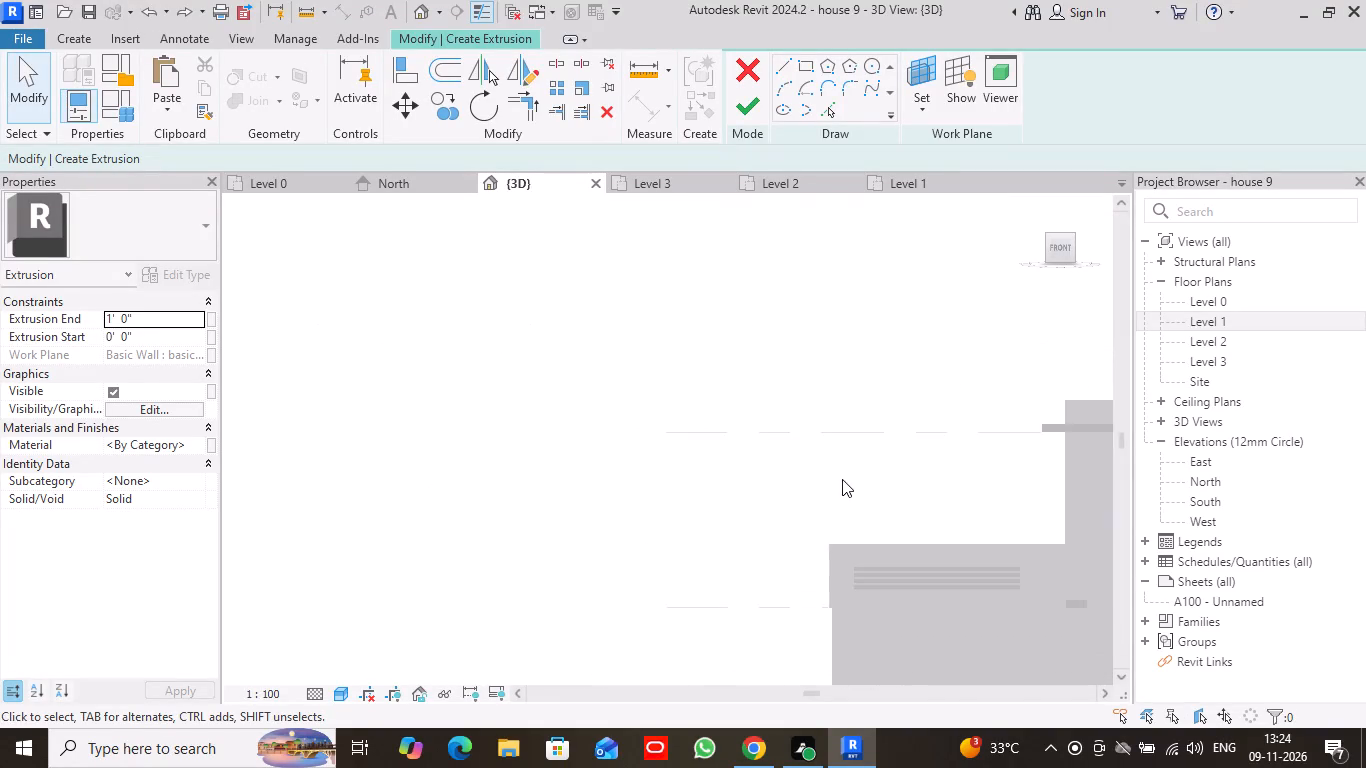
scroll(842, 479, down, 4)
middle_drag(937, 513, 669, 474)
scroll(744, 459, up, 9)
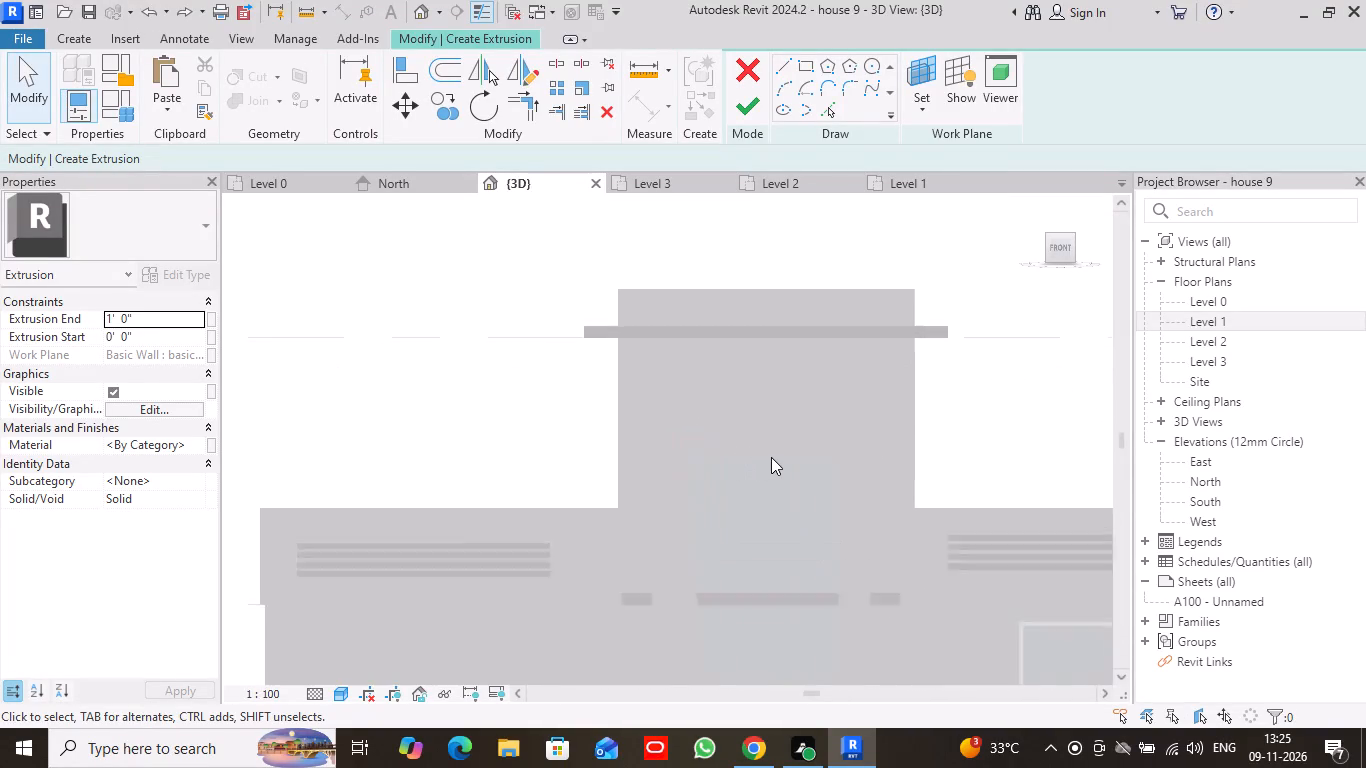
scroll(781, 454, up, 1)
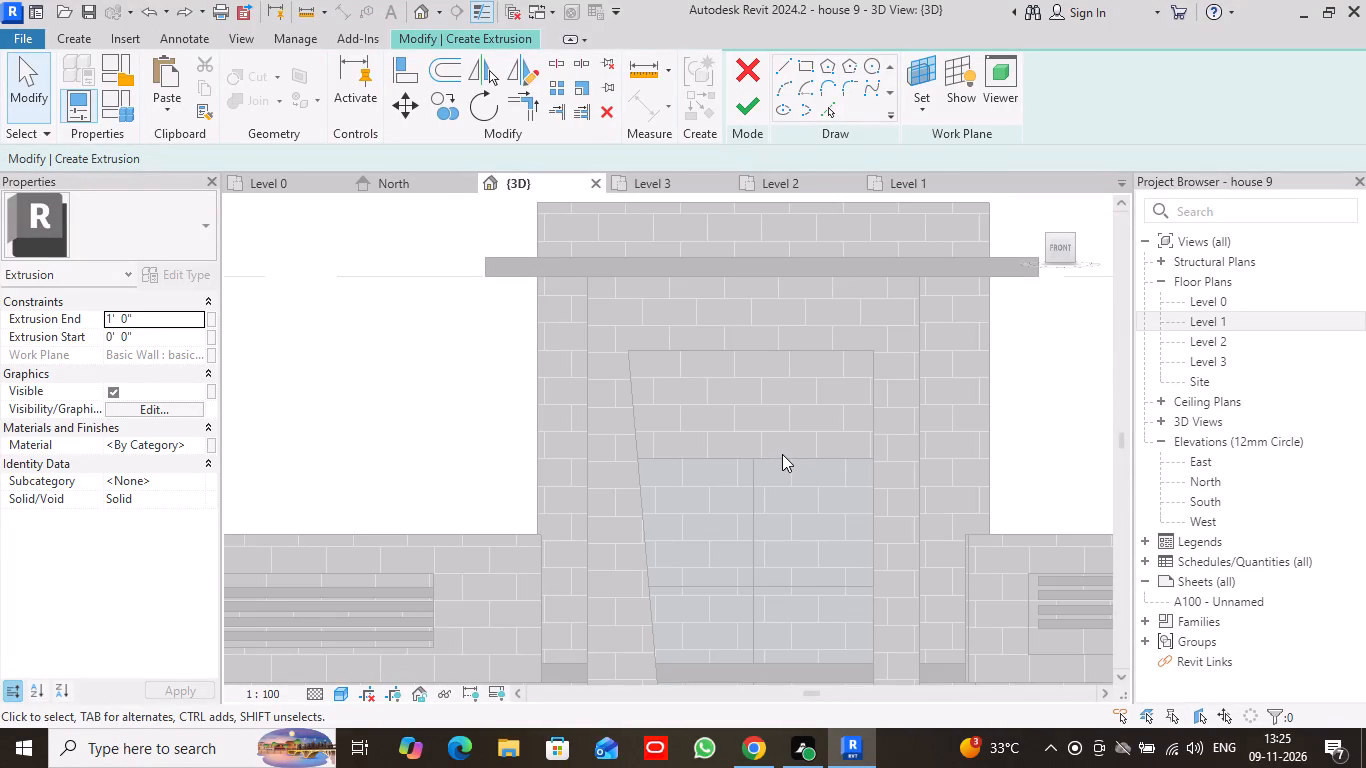
middle_drag(818, 561, 763, 412)
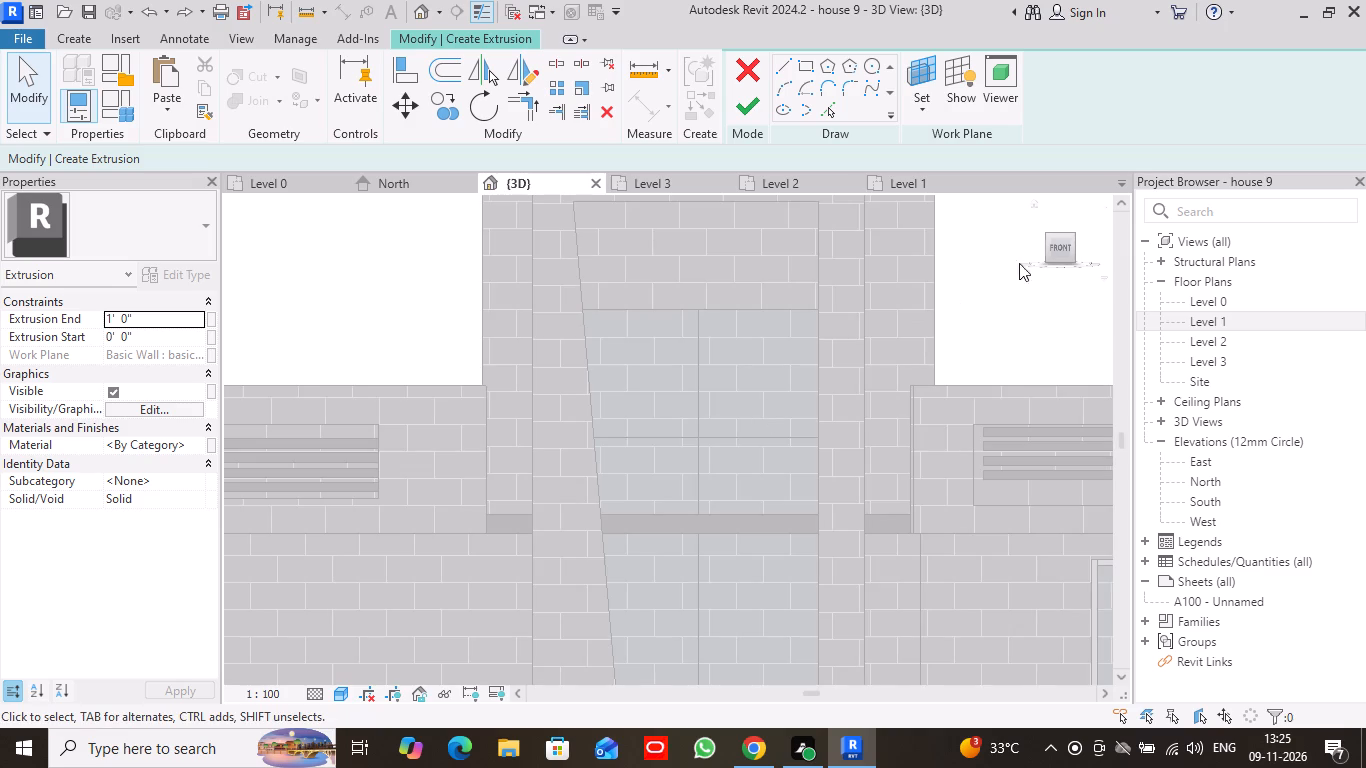
drag(1051, 243, 1052, 249)
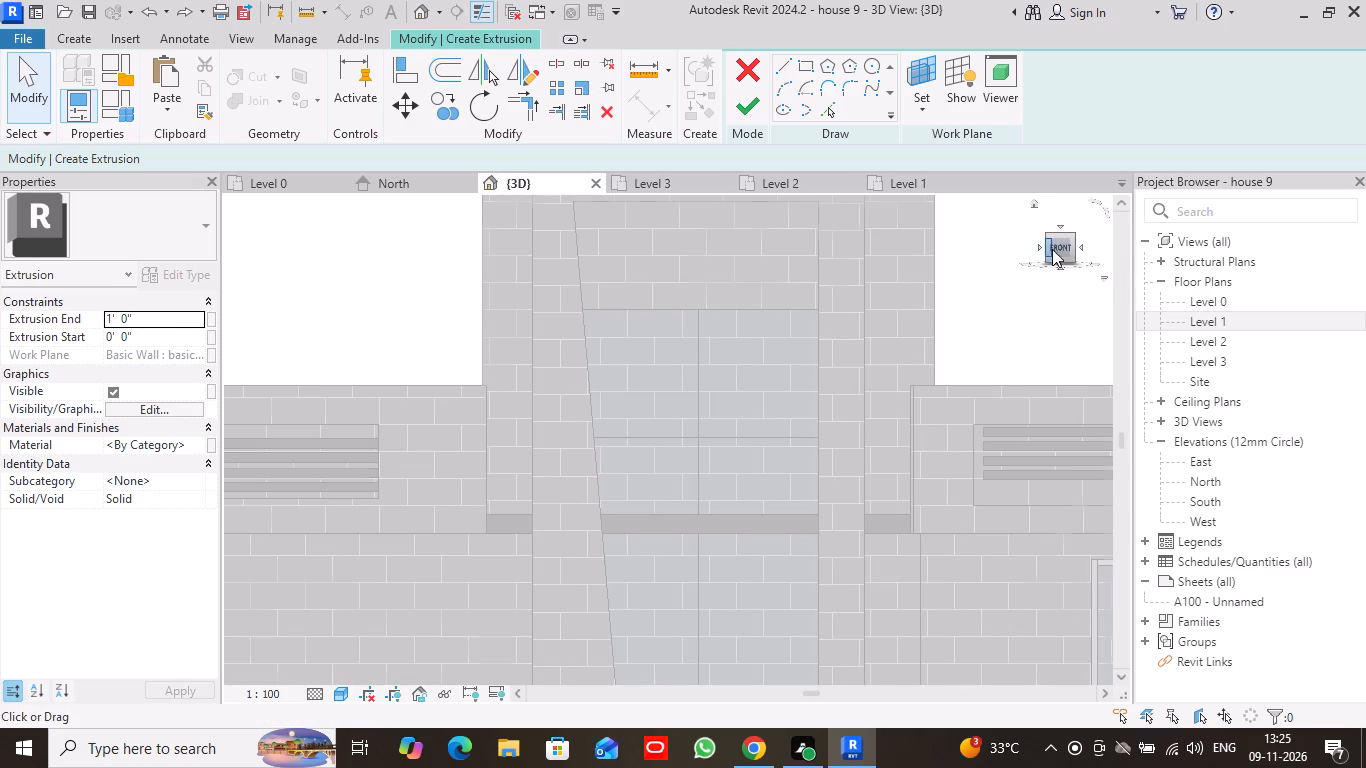
drag(1052, 249, 257, 271)
scroll(789, 380, up, 3)
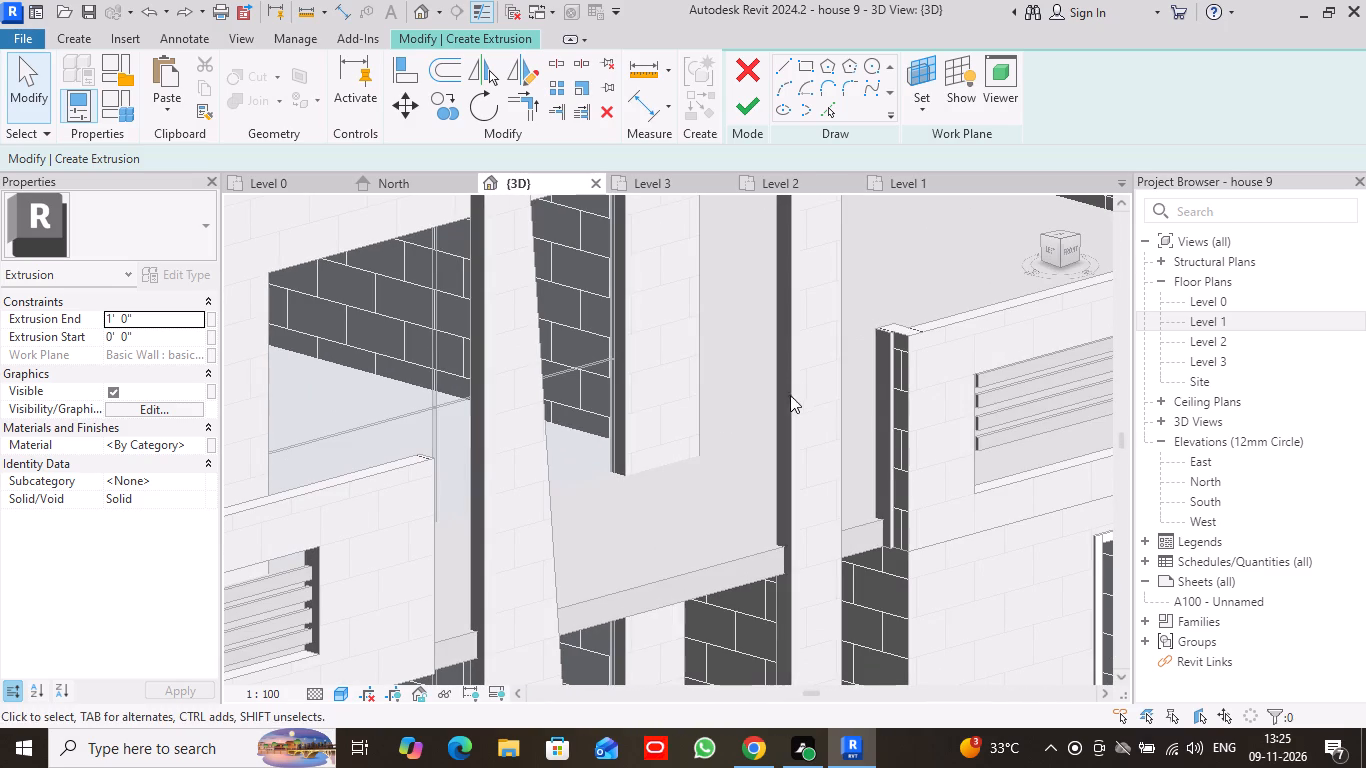
click(922, 112)
click(958, 179)
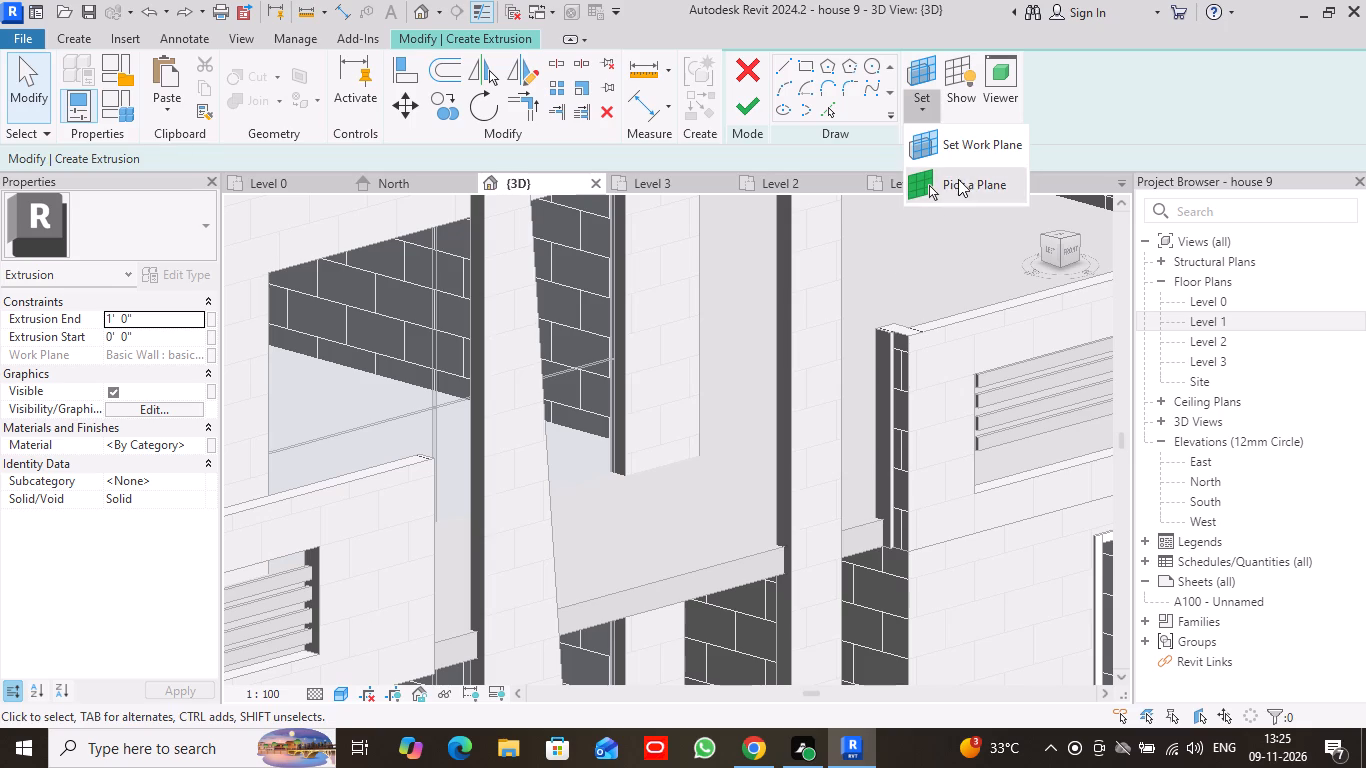
click(785, 399)
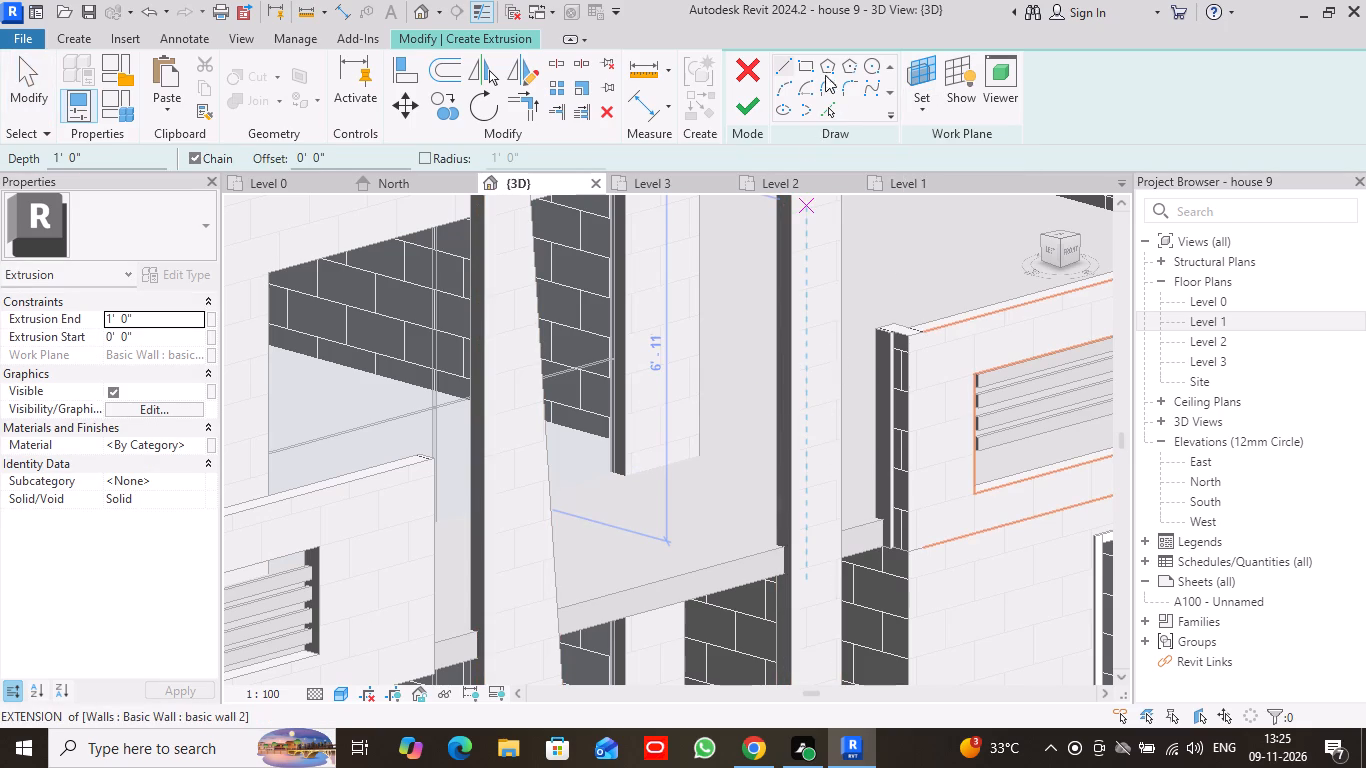
Sketch a small circle centred across the width of the wall's narrow side face.
click(873, 66)
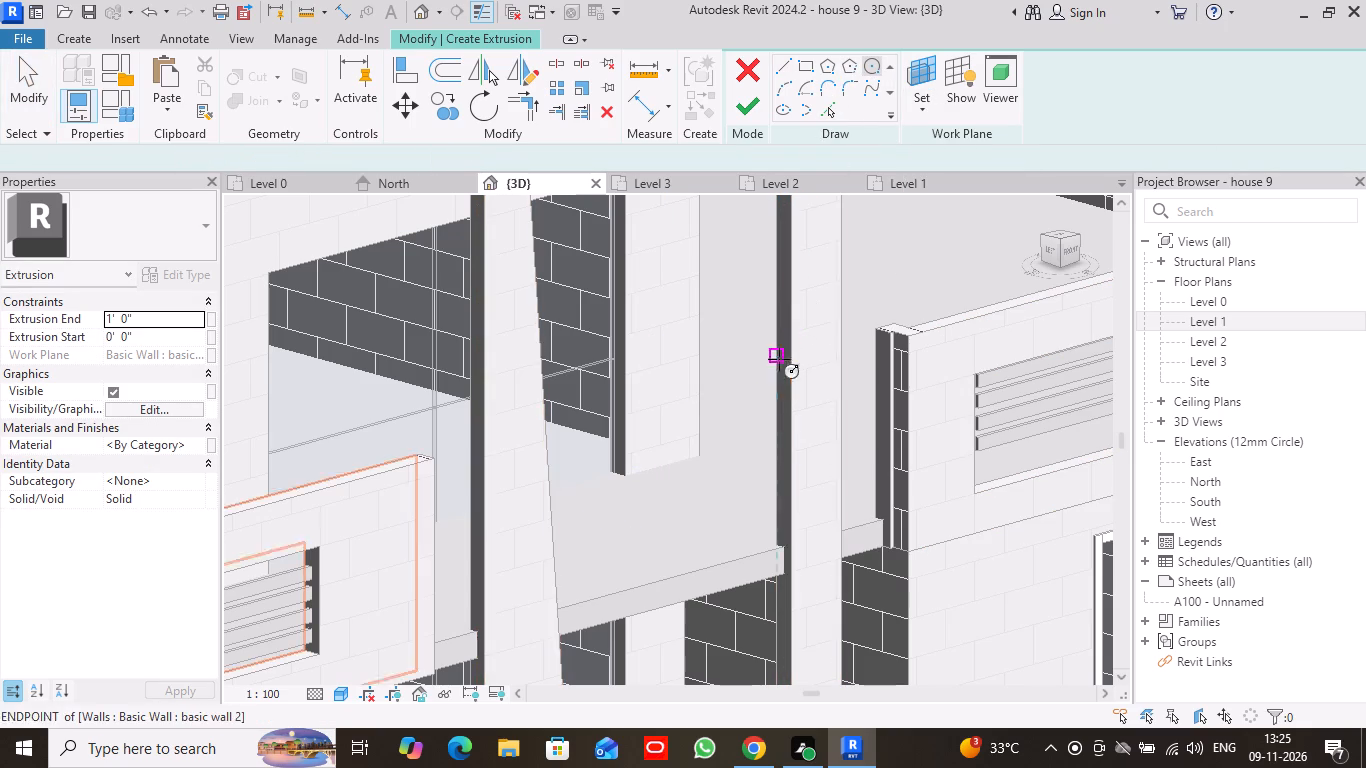
scroll(781, 387, up, 5)
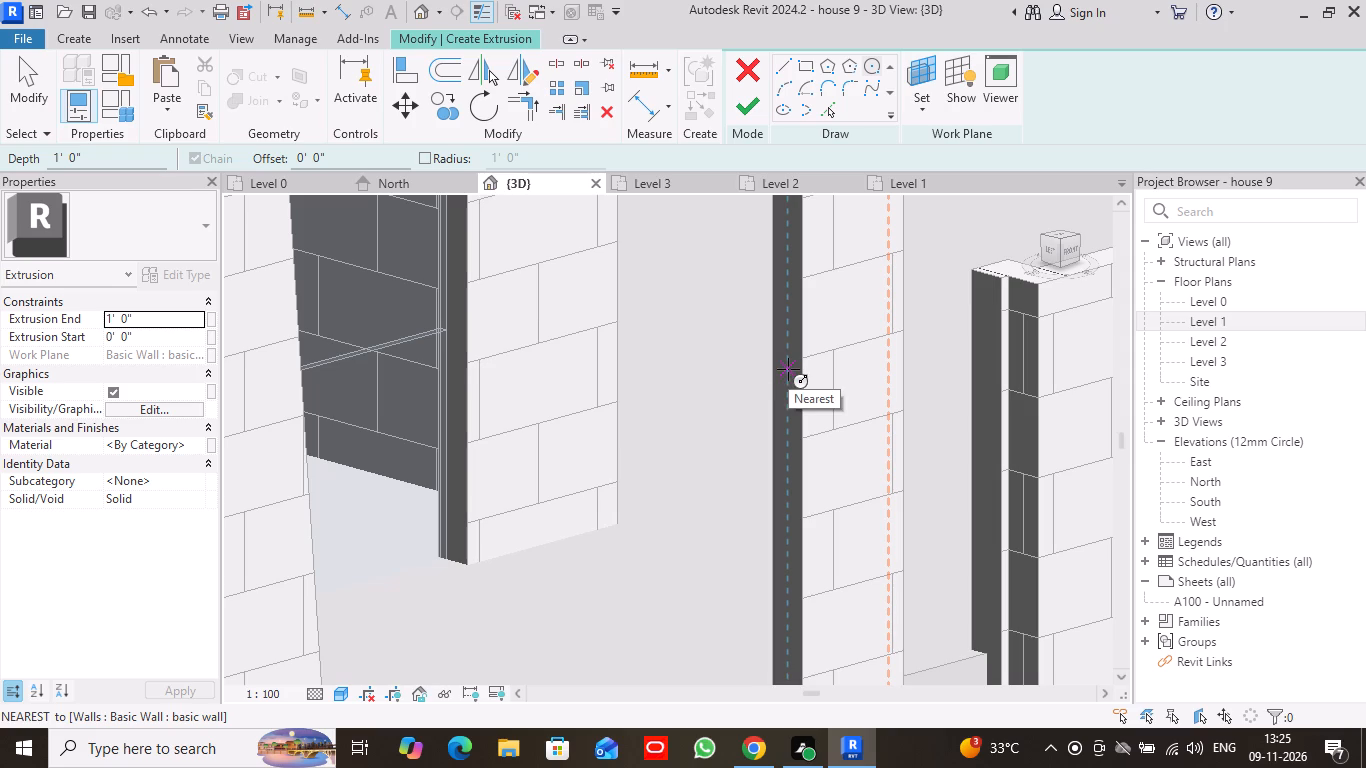
click(788, 370)
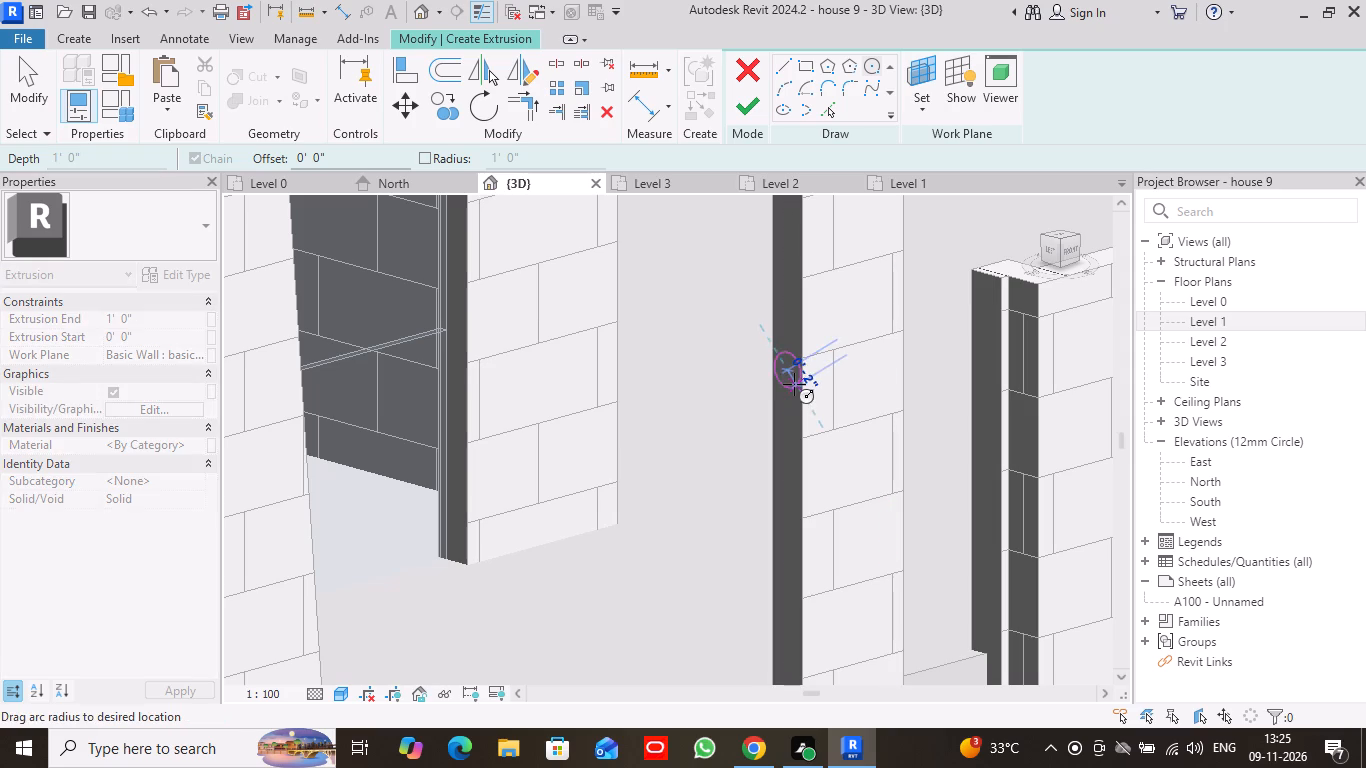
scroll(789, 381, up, 5)
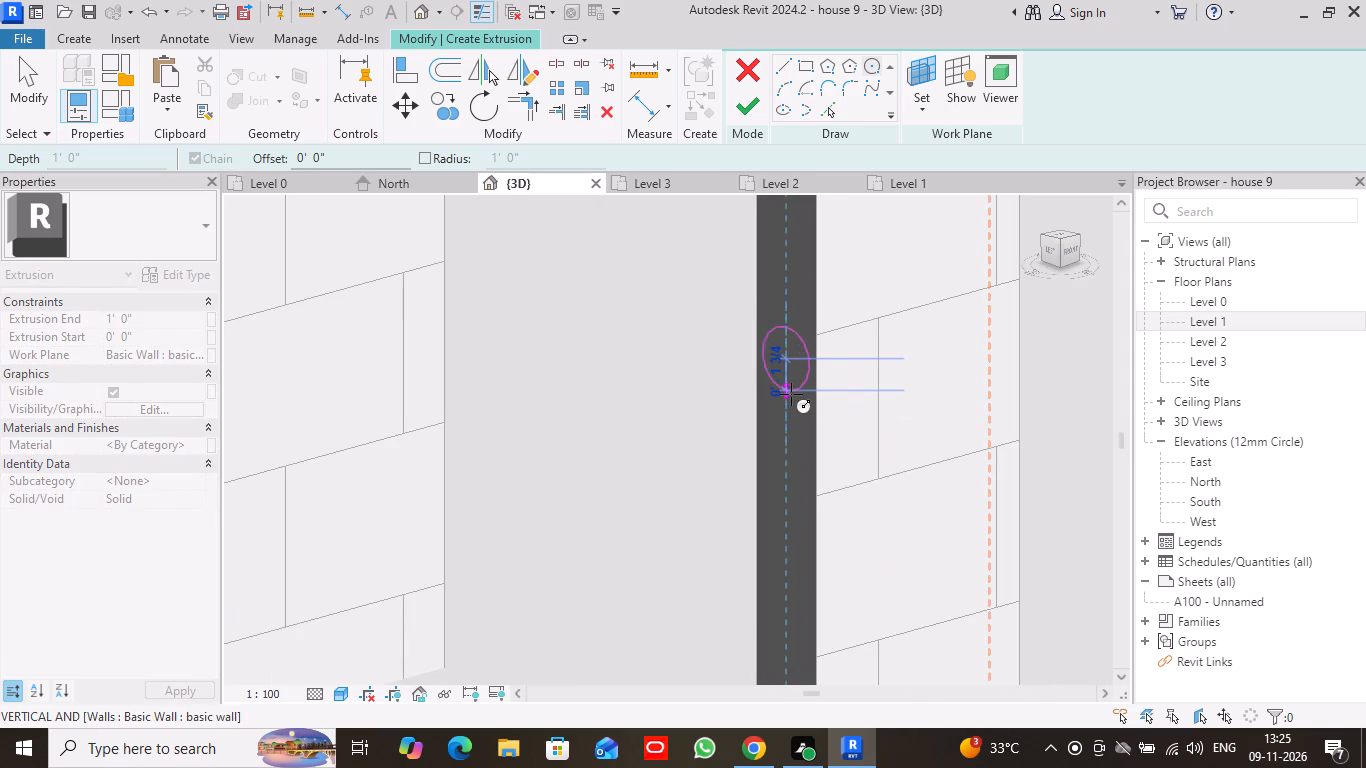
click(792, 386)
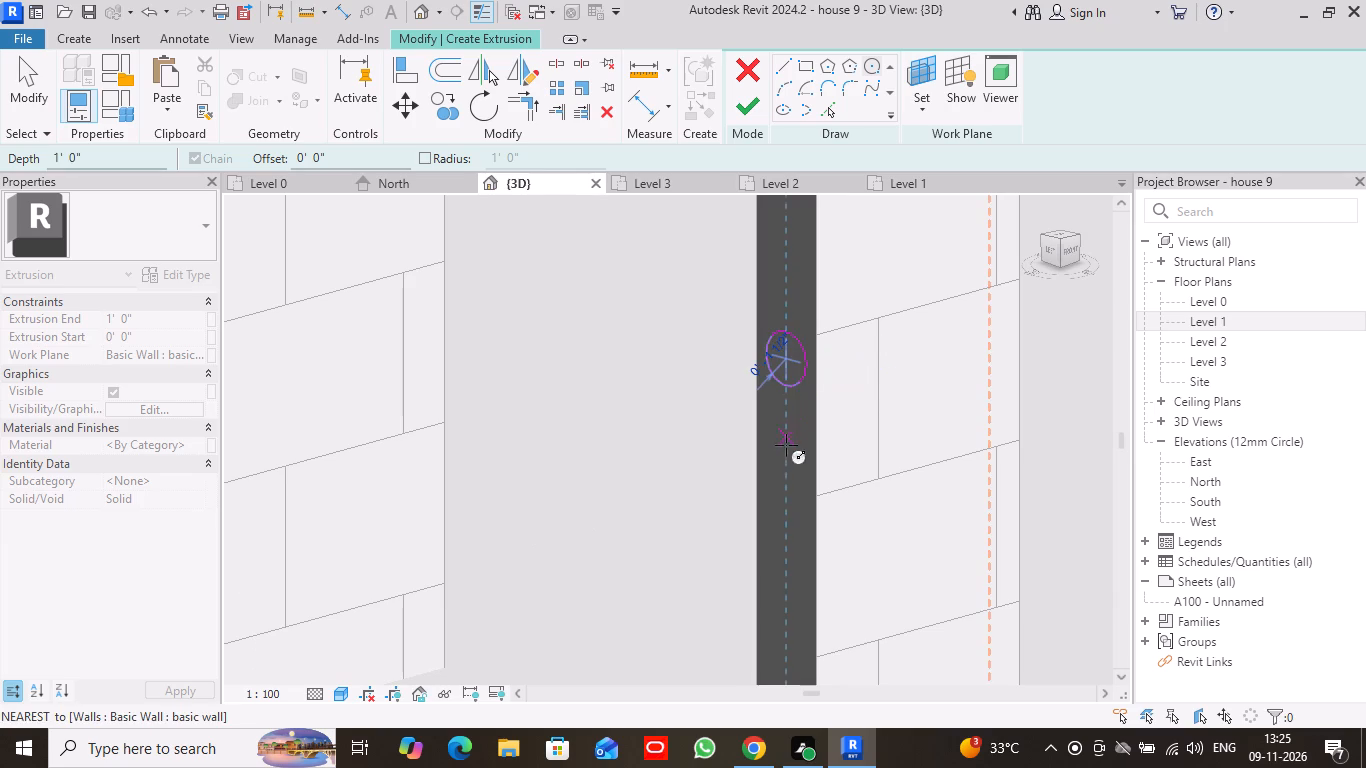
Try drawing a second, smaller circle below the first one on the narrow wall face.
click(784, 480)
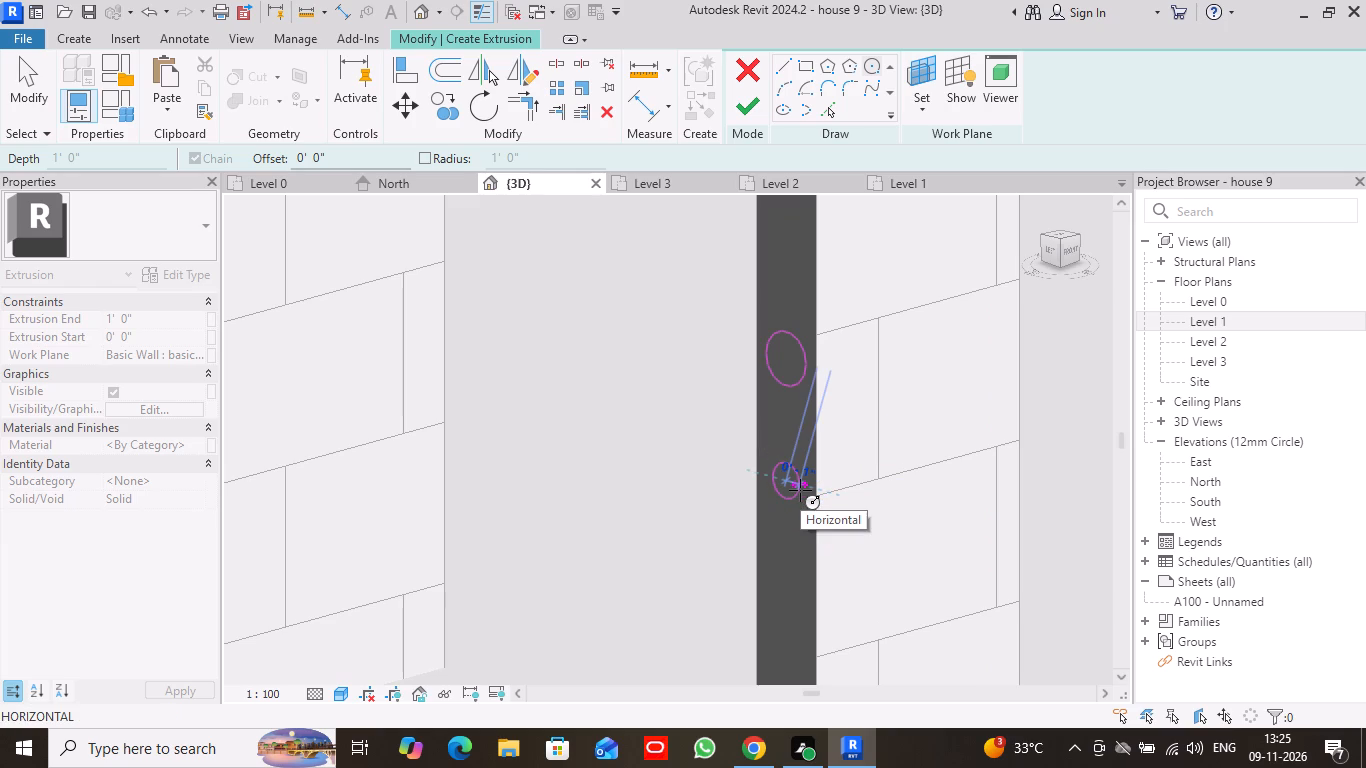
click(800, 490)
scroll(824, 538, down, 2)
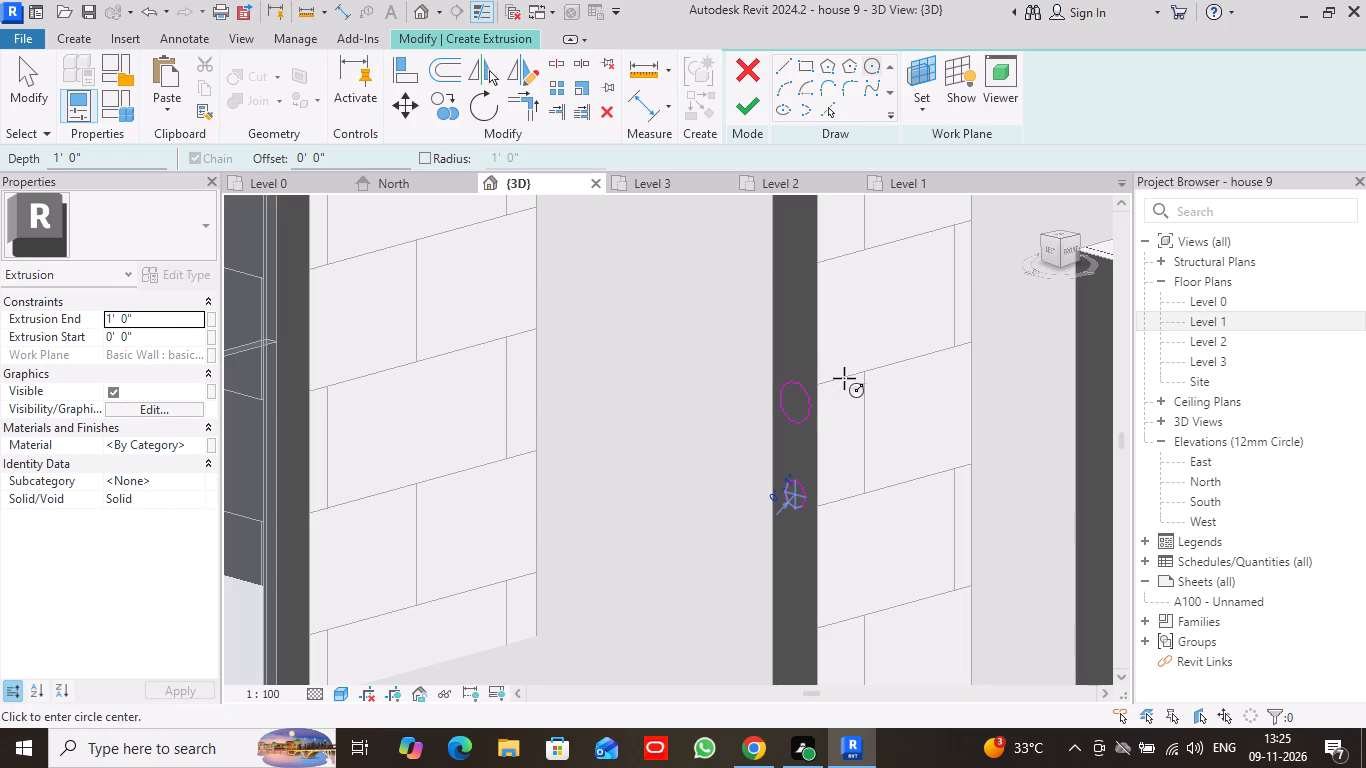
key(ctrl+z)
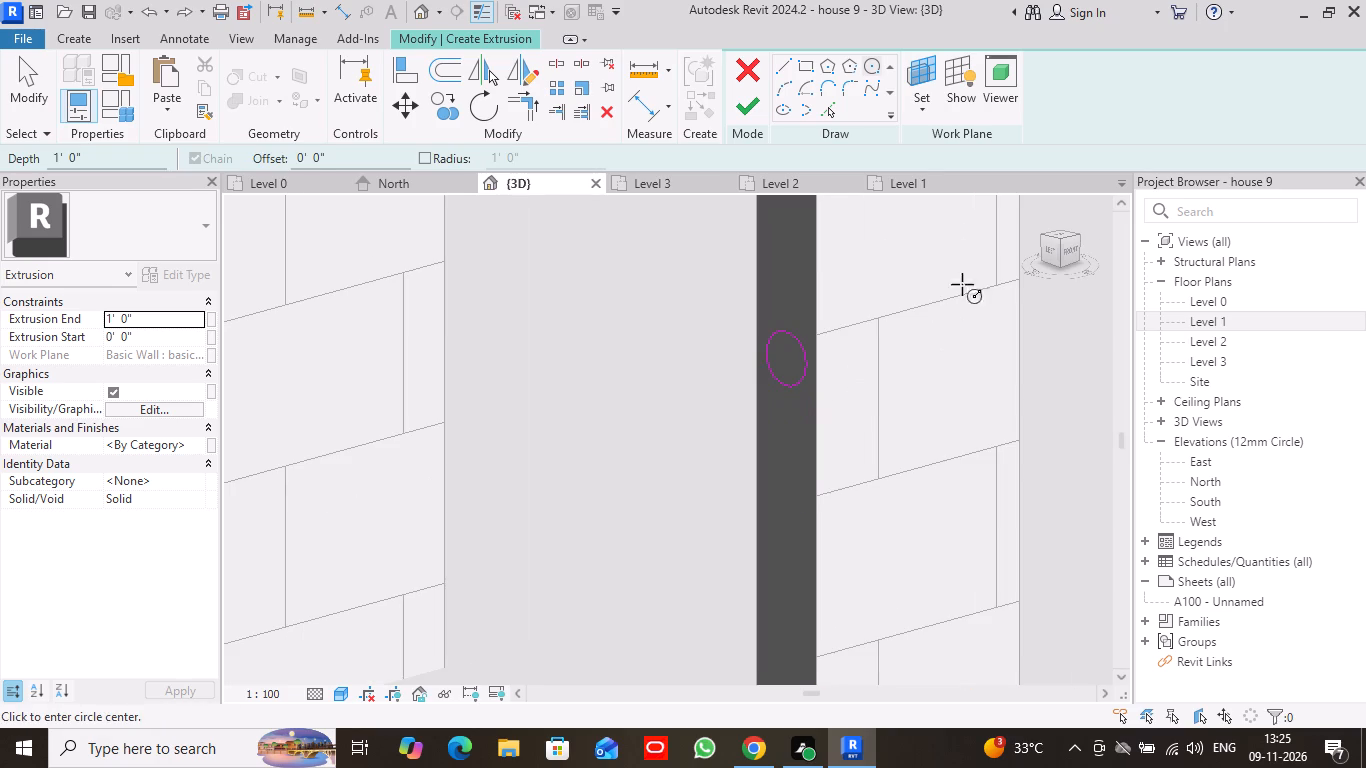
Copy the circle about 7 inches straight down the narrow wall face.
click(440, 106)
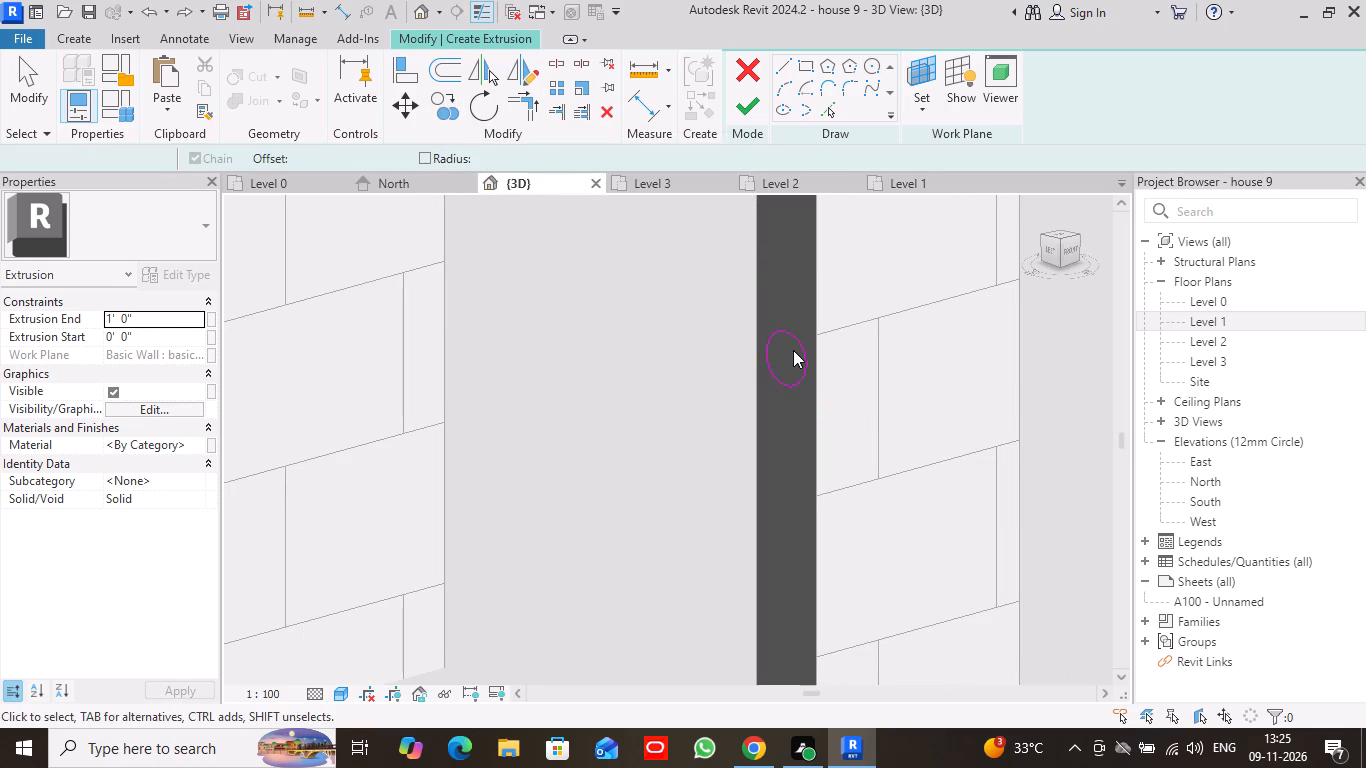
click(802, 346)
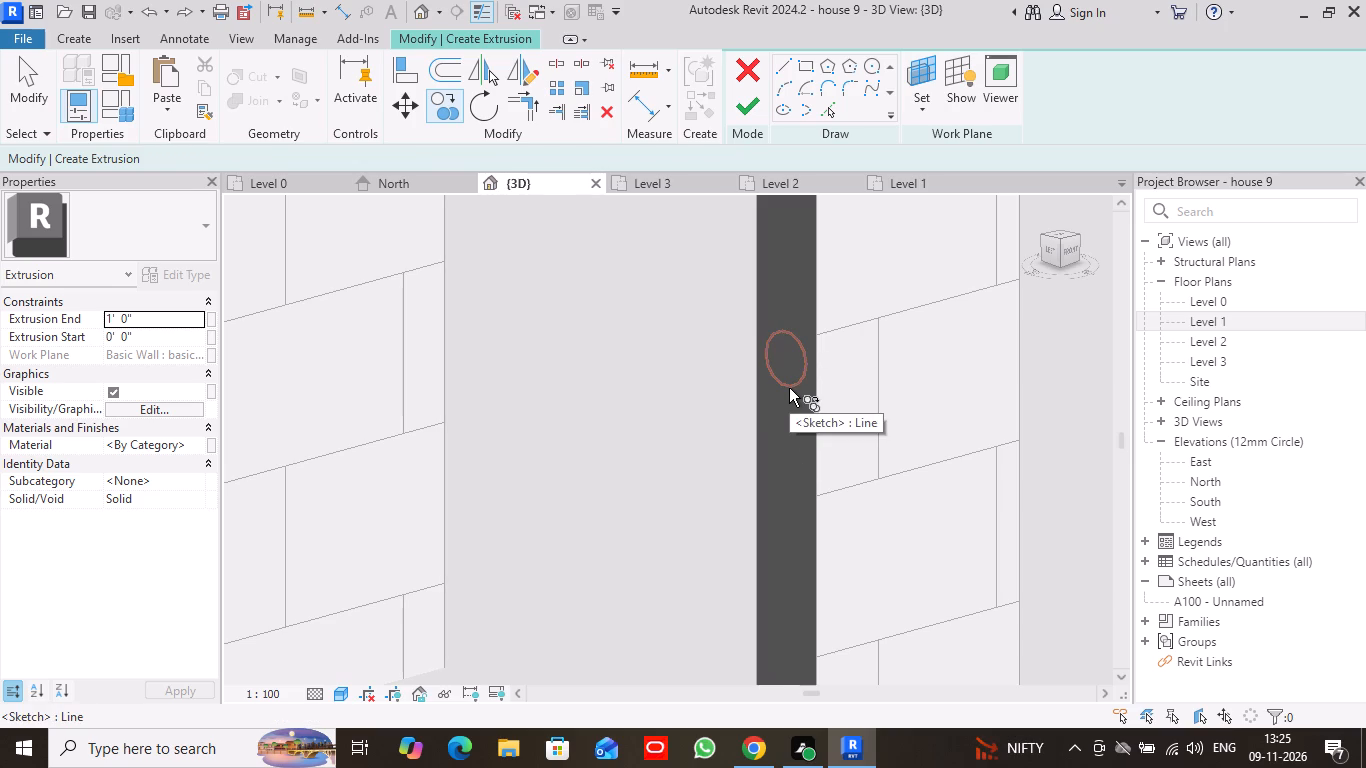
key(Return)
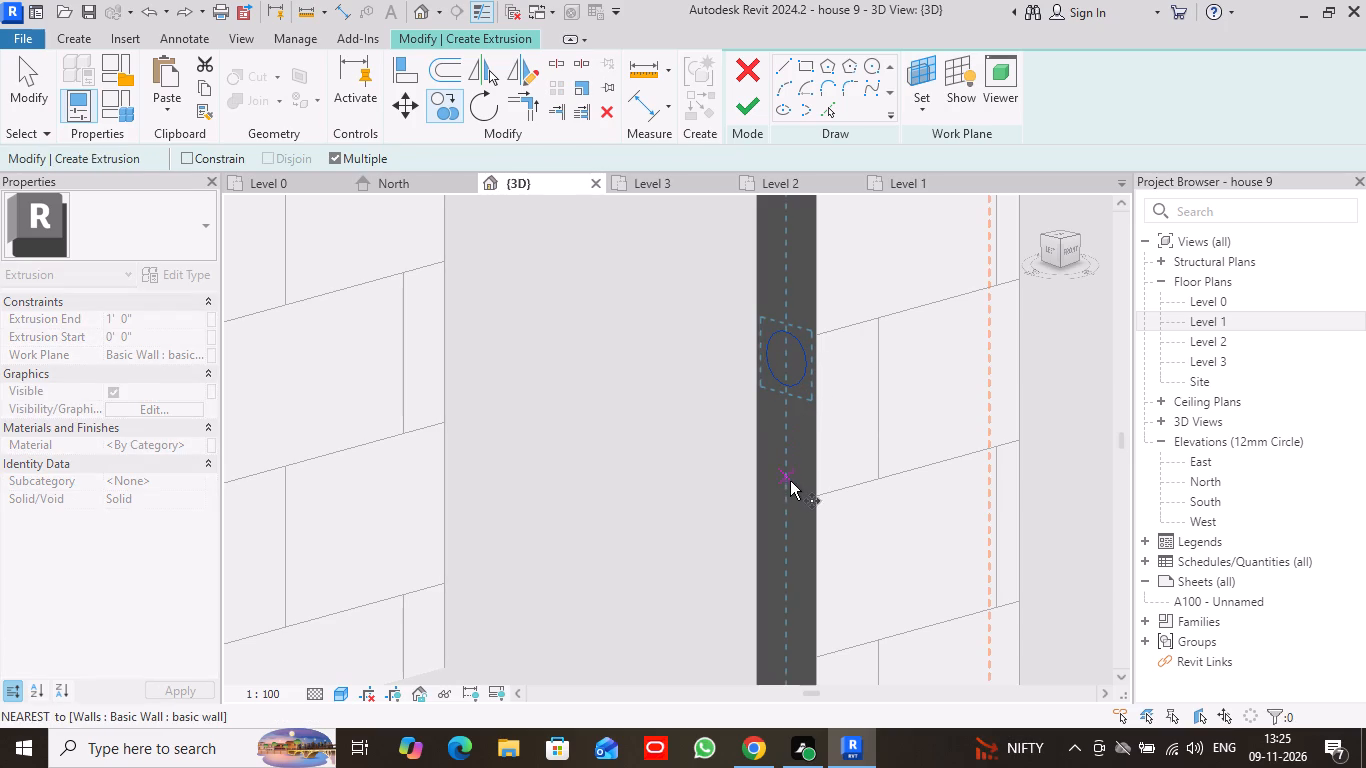
click(786, 491)
click(780, 618)
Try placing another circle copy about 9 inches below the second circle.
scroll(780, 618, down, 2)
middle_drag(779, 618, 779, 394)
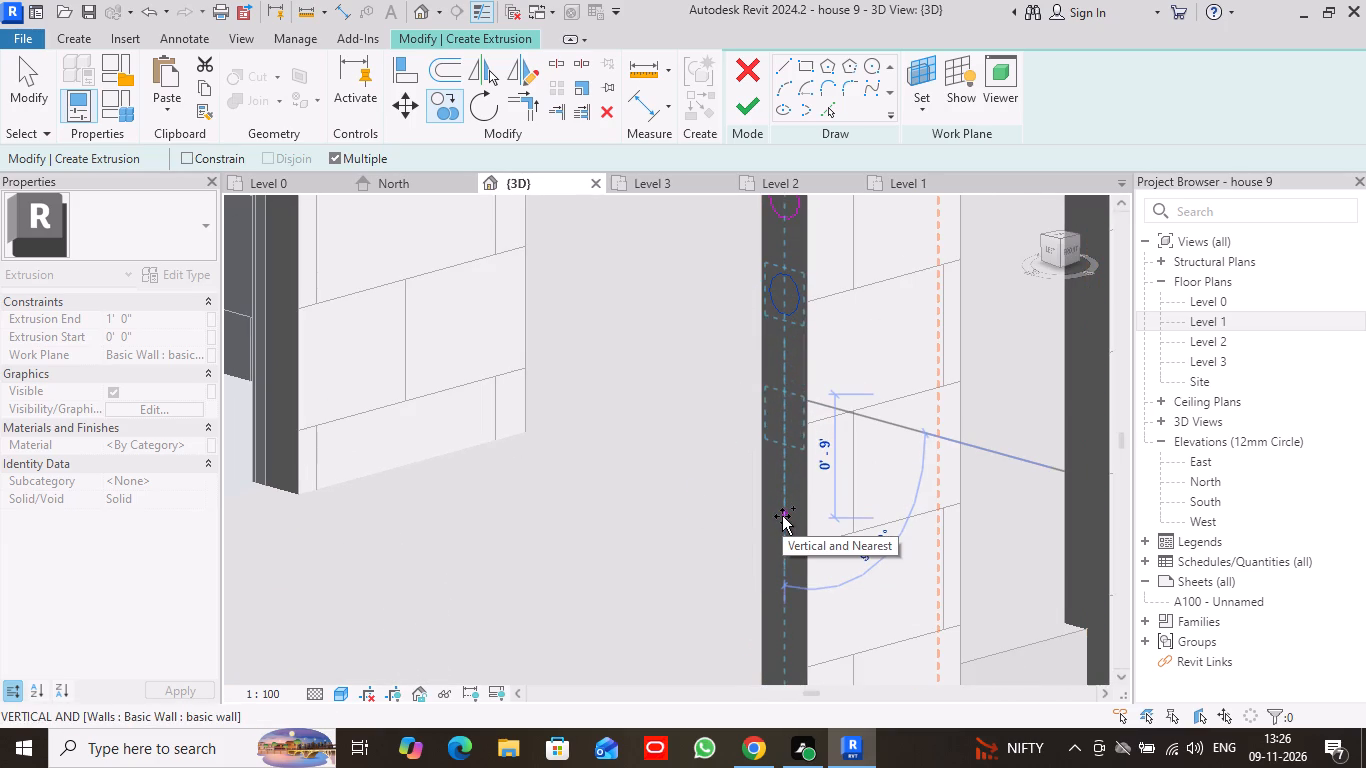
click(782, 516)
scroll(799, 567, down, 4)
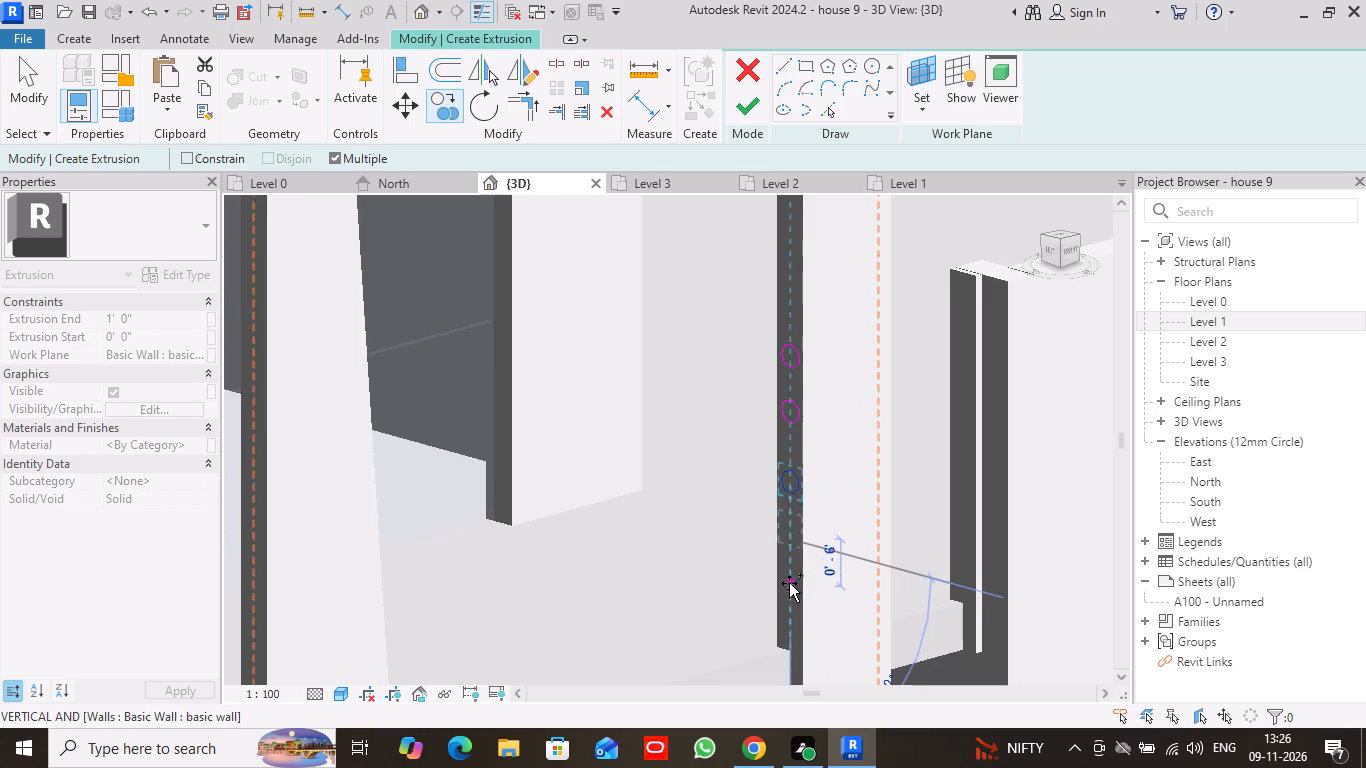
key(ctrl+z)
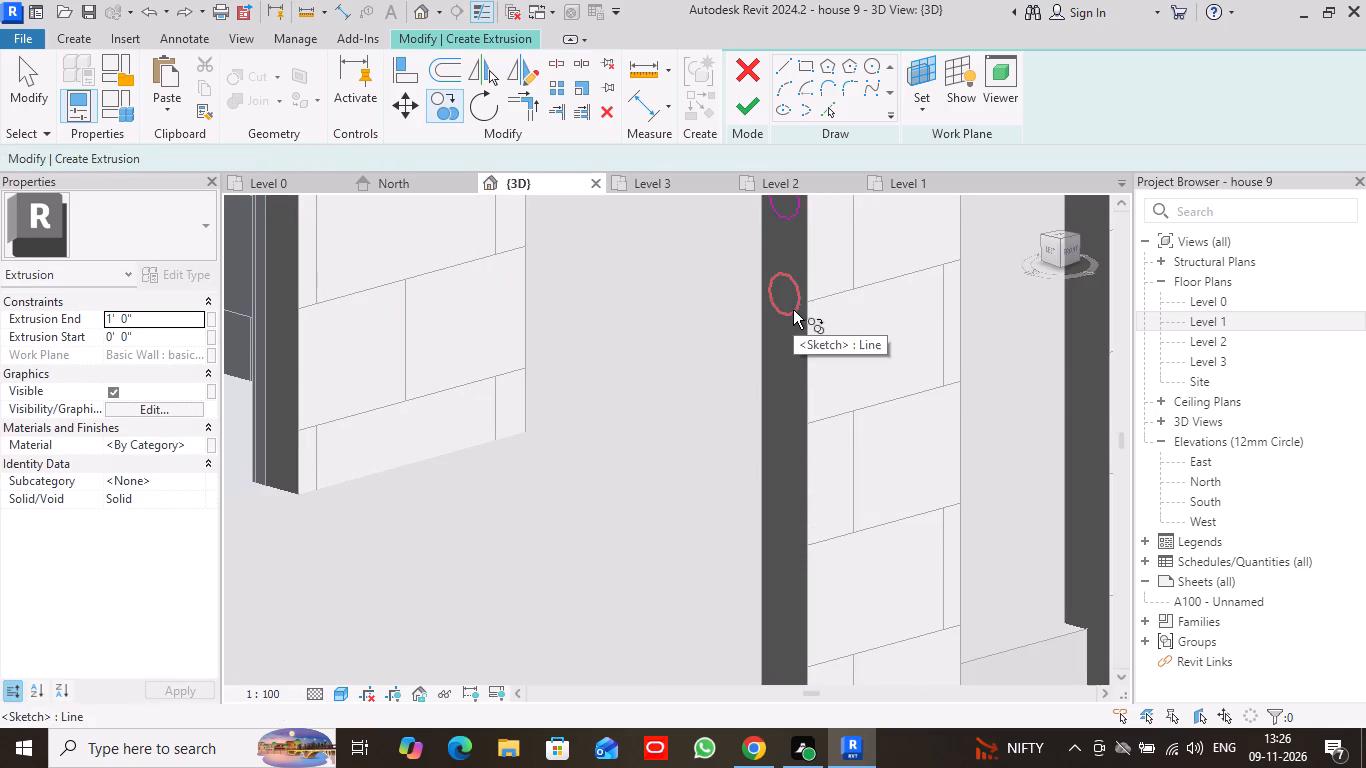
Copy the lower circle down the wall face three times, at successive spacings of about 8, 8 and 9 inches.
click(793, 310)
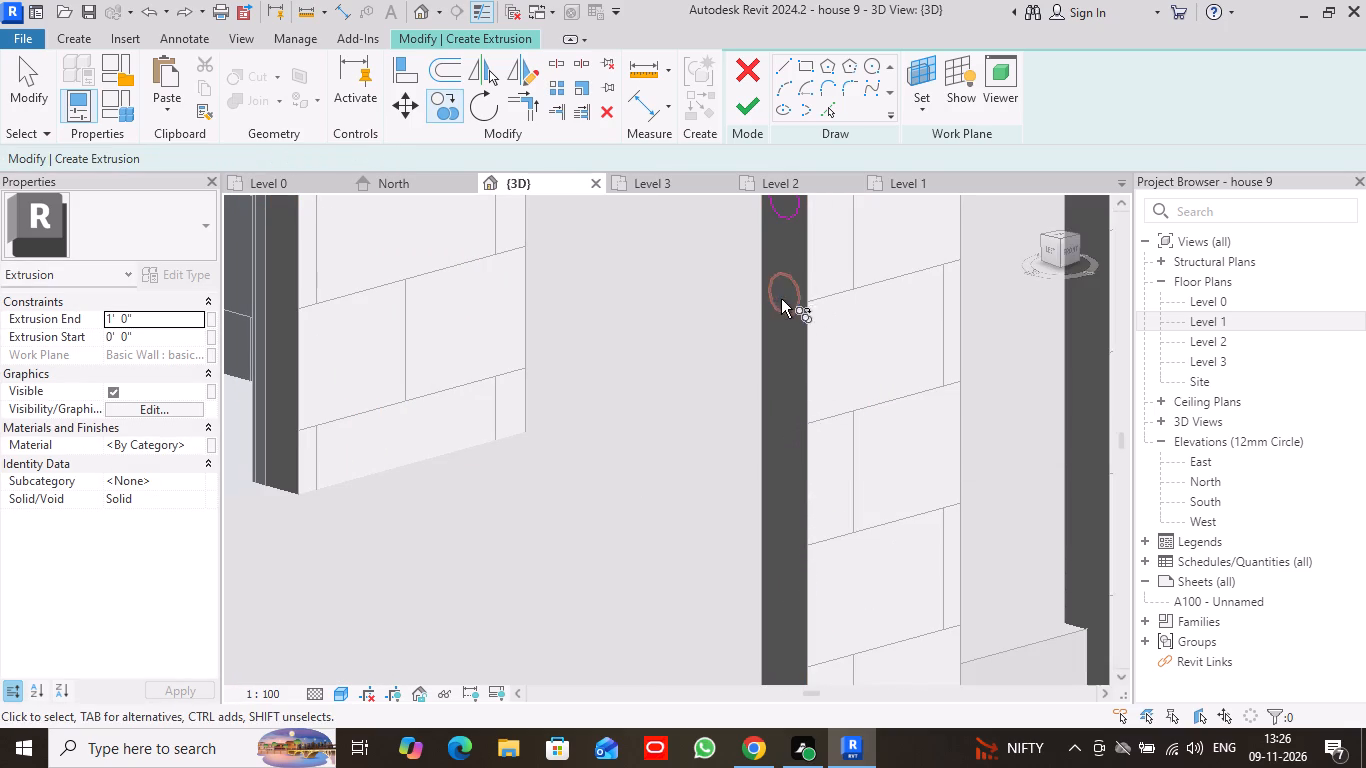
click(781, 274)
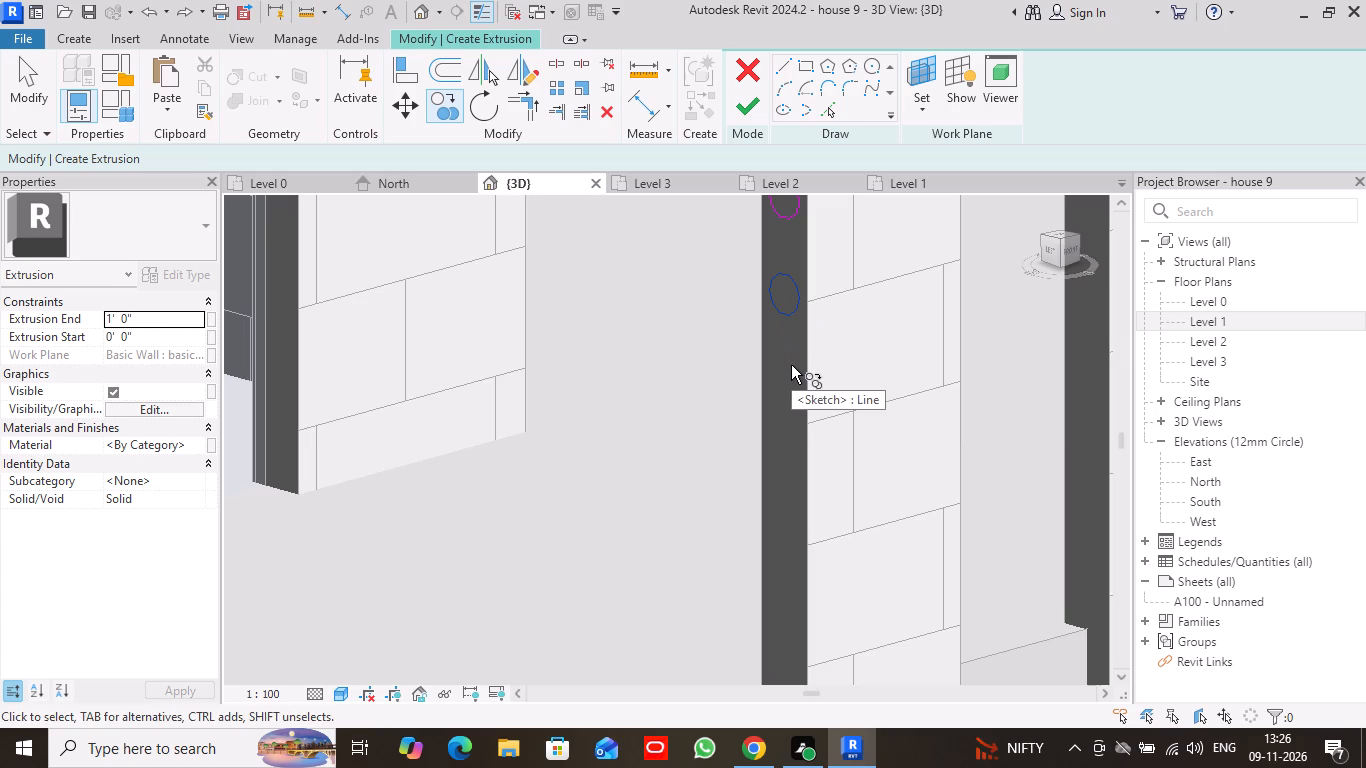
key(Return)
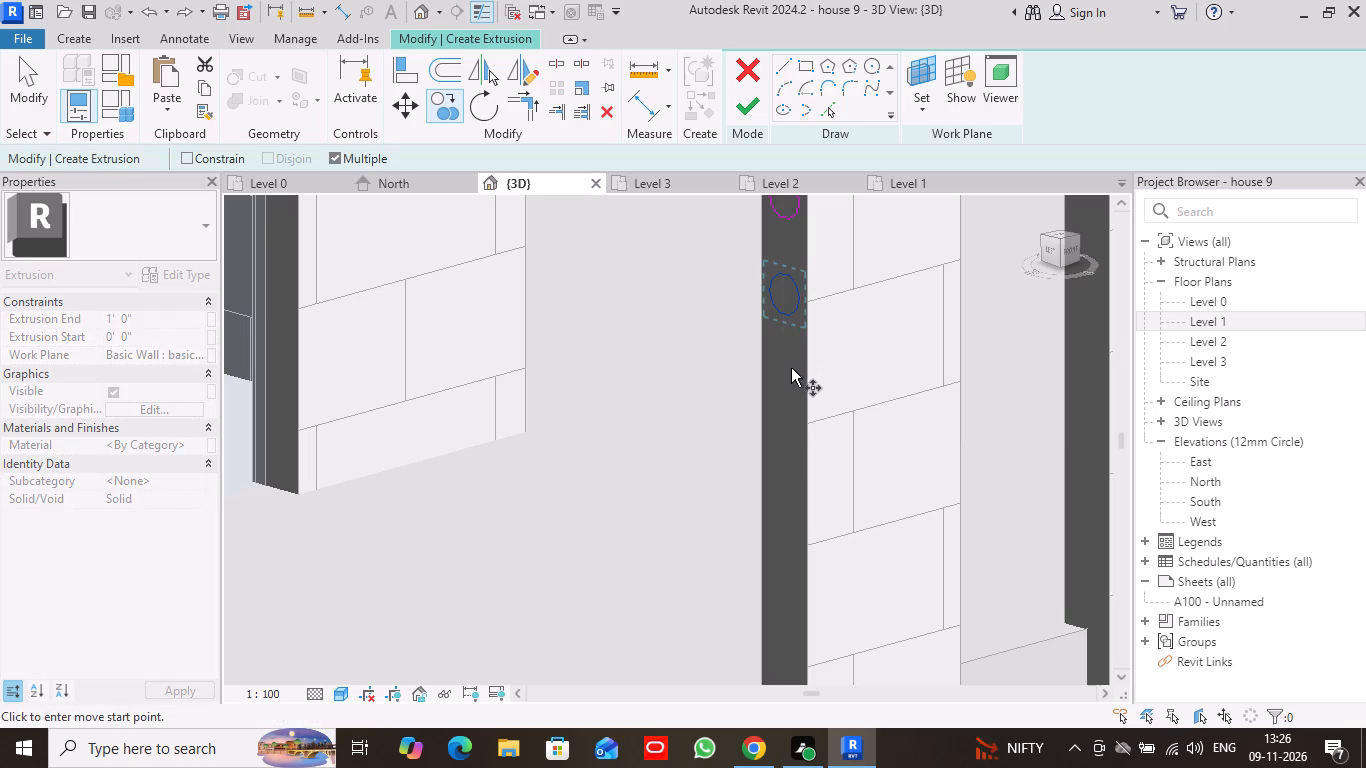
click(784, 263)
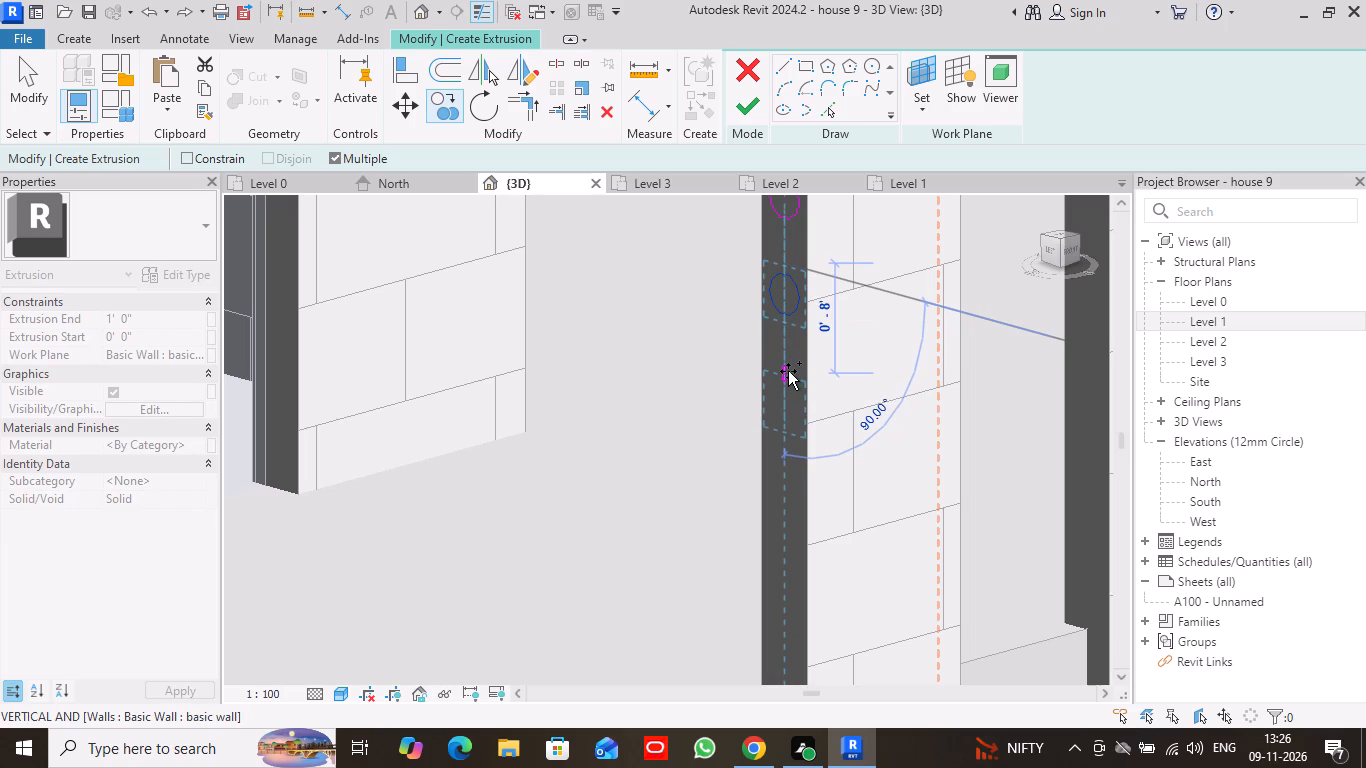
click(788, 371)
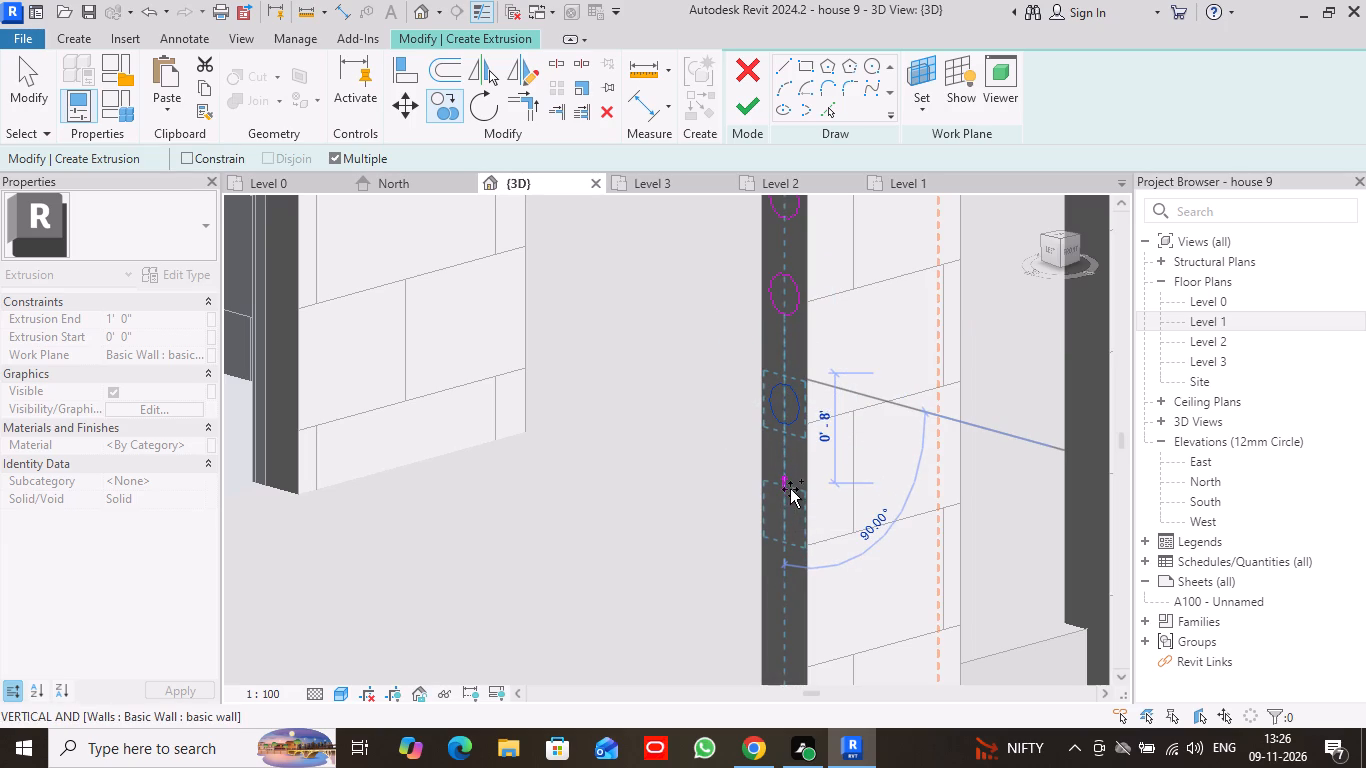
click(790, 489)
scroll(790, 489, down, 3)
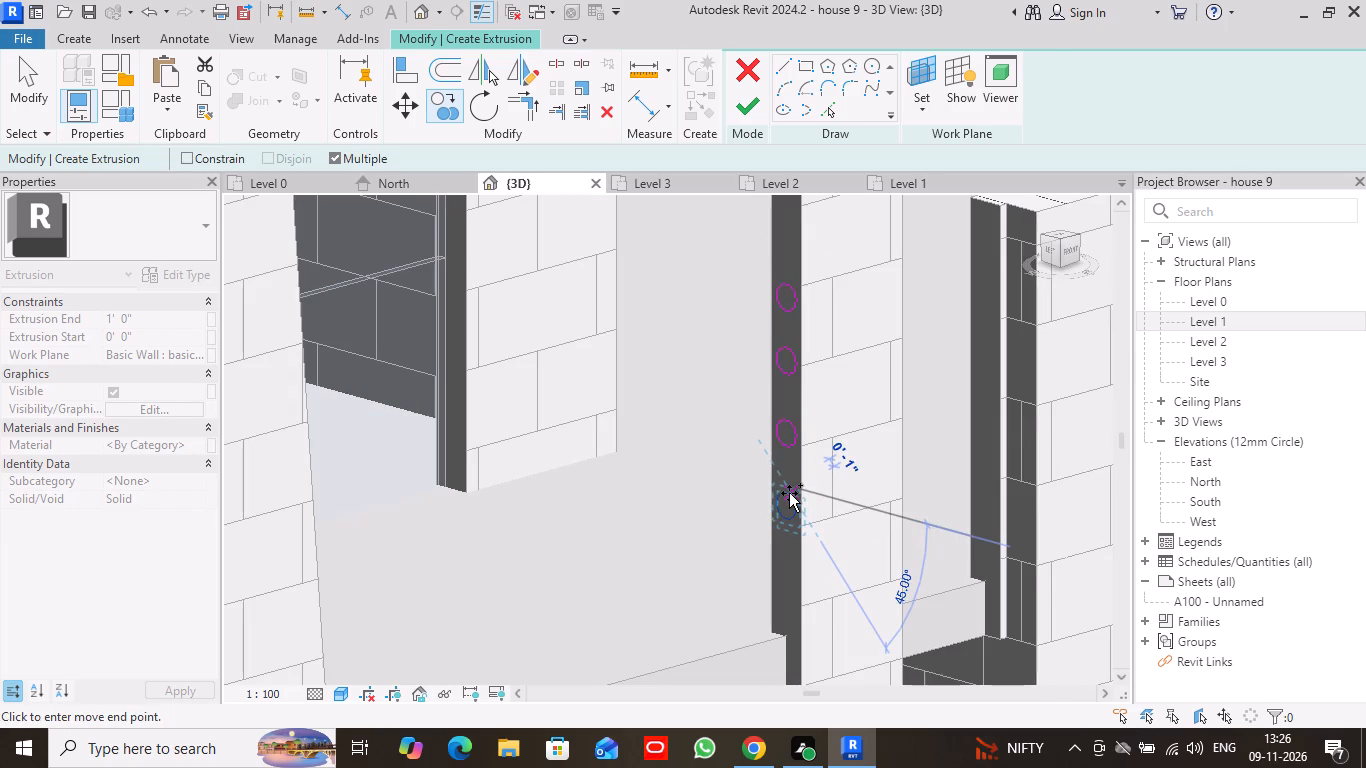
middle_drag(789, 493, 789, 302)
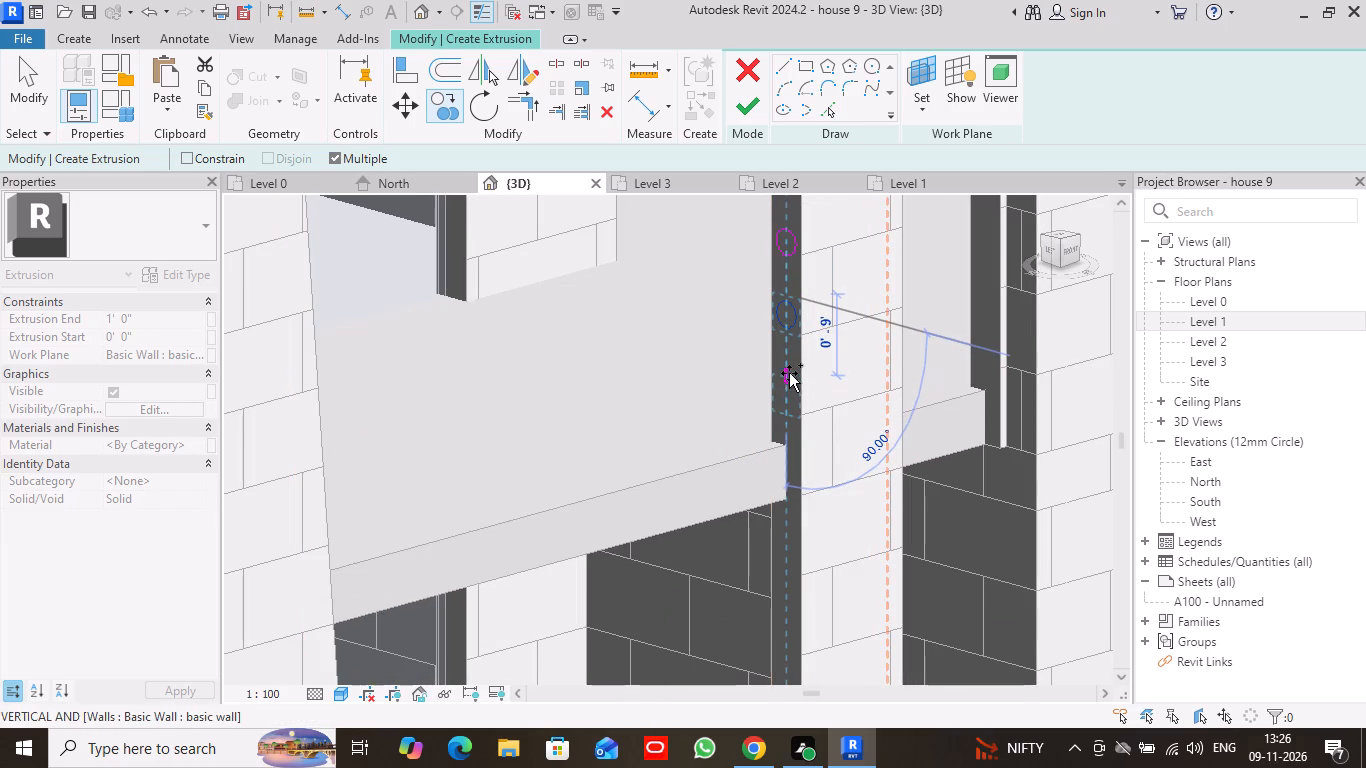
click(789, 373)
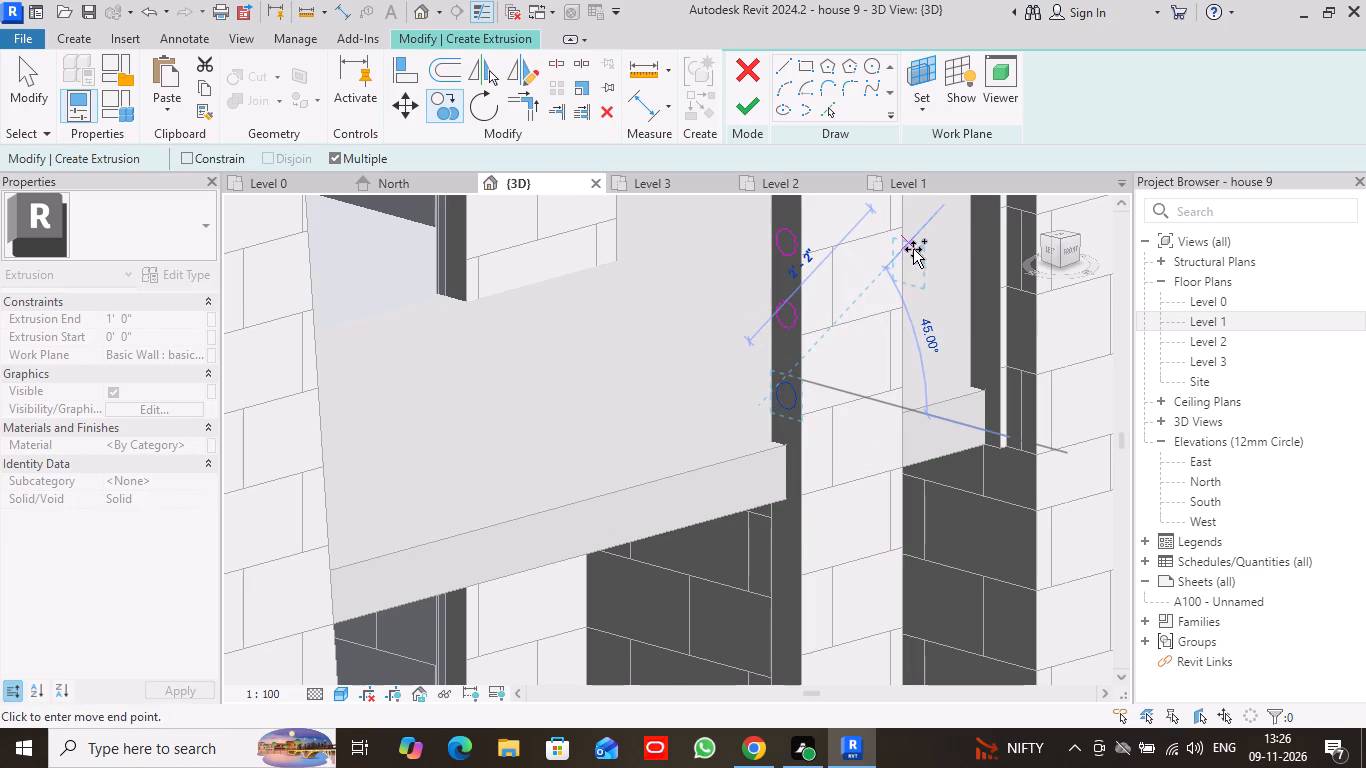
scroll(913, 249, down, 4)
click(16, 84)
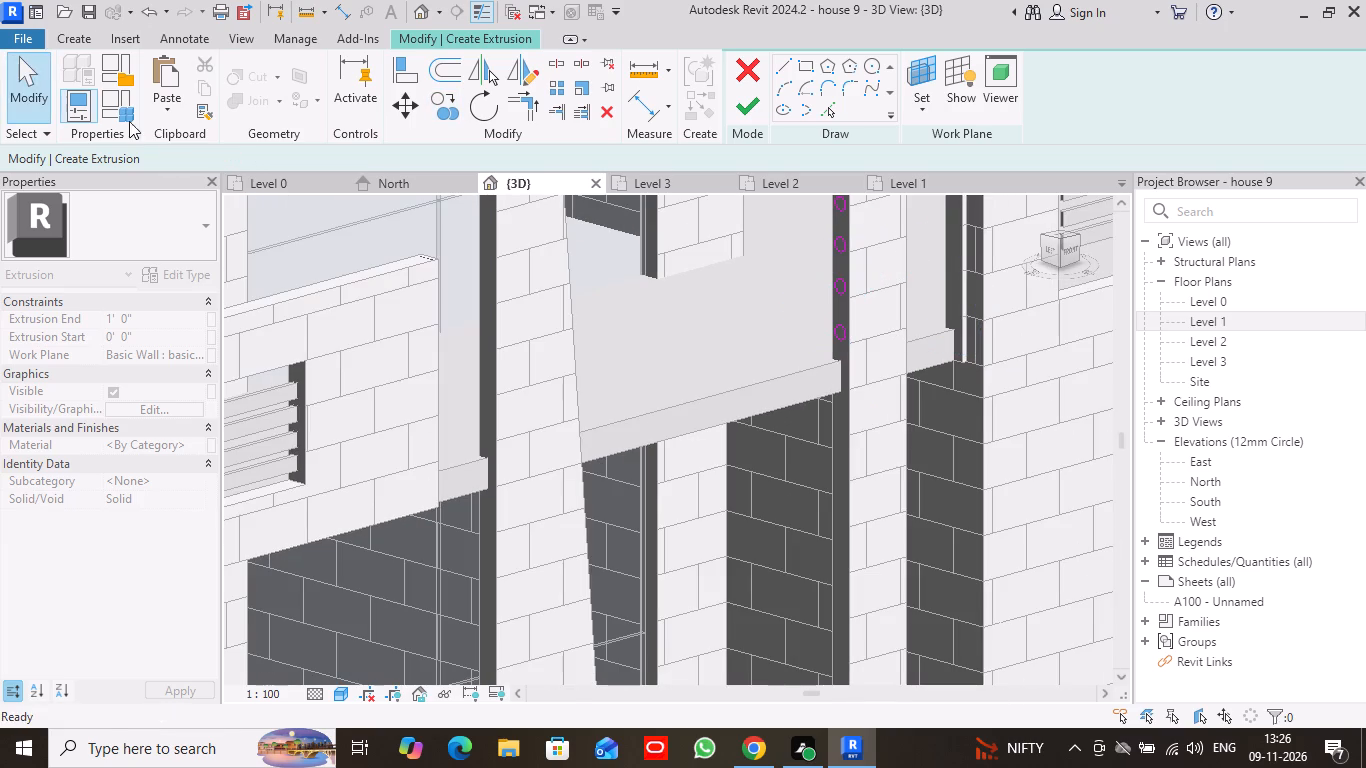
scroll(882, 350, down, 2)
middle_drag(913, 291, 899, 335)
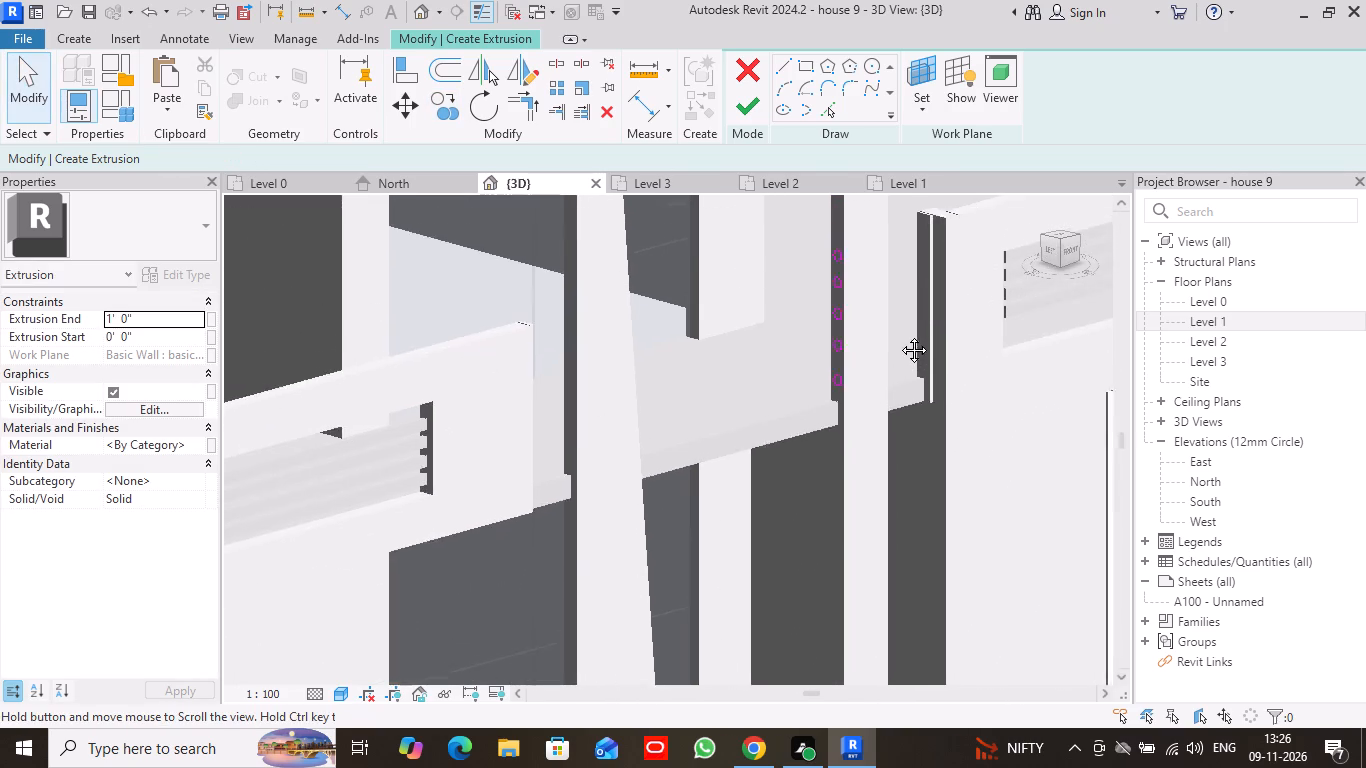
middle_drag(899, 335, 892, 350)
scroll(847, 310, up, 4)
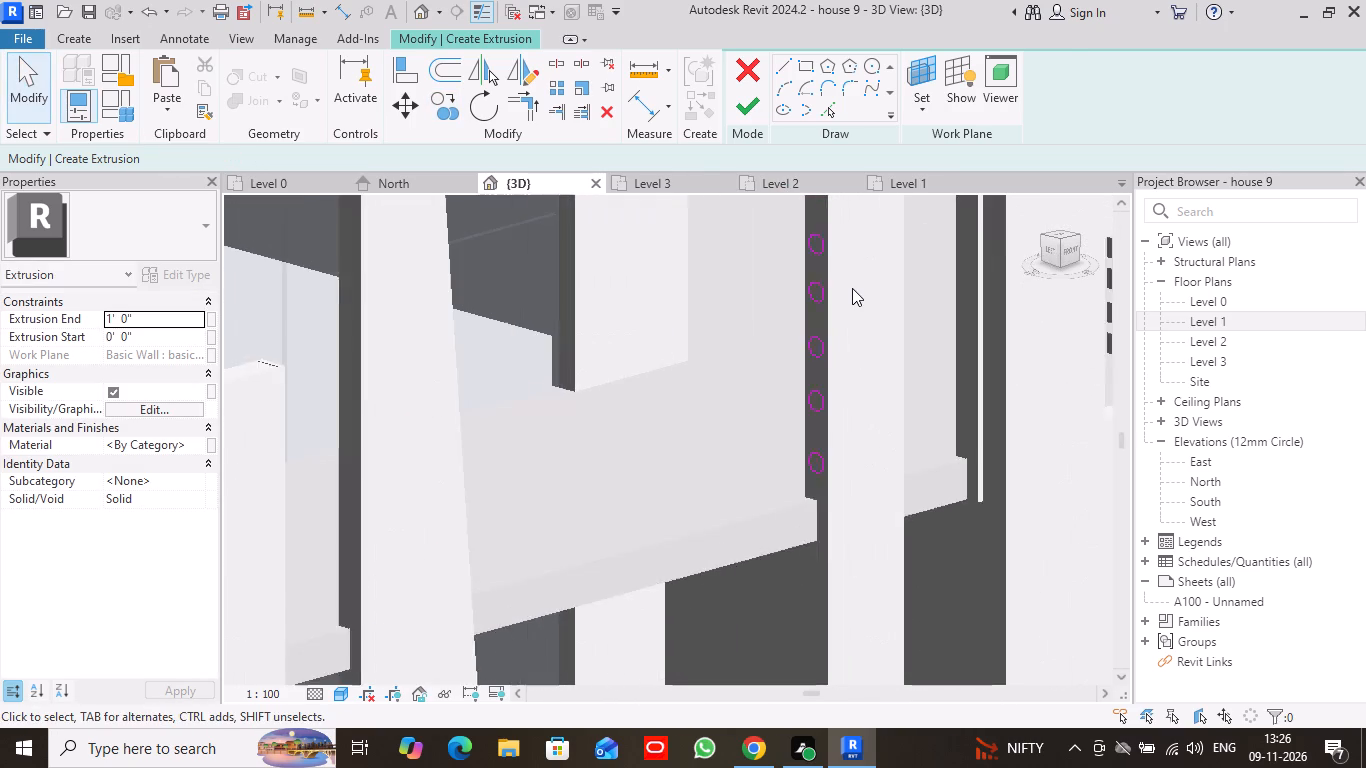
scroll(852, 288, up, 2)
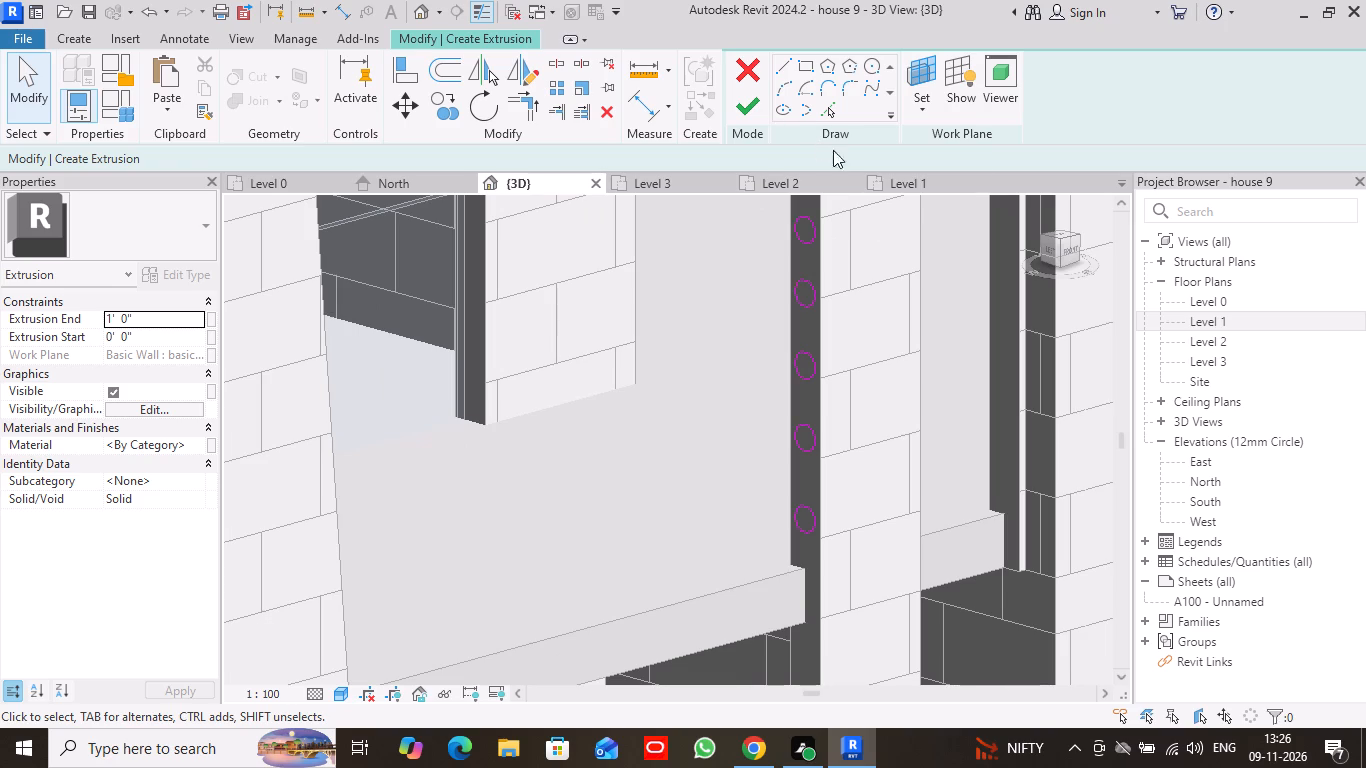
Move the fourth circle from the top about 1 inch down the narrow wall face.
click(401, 100)
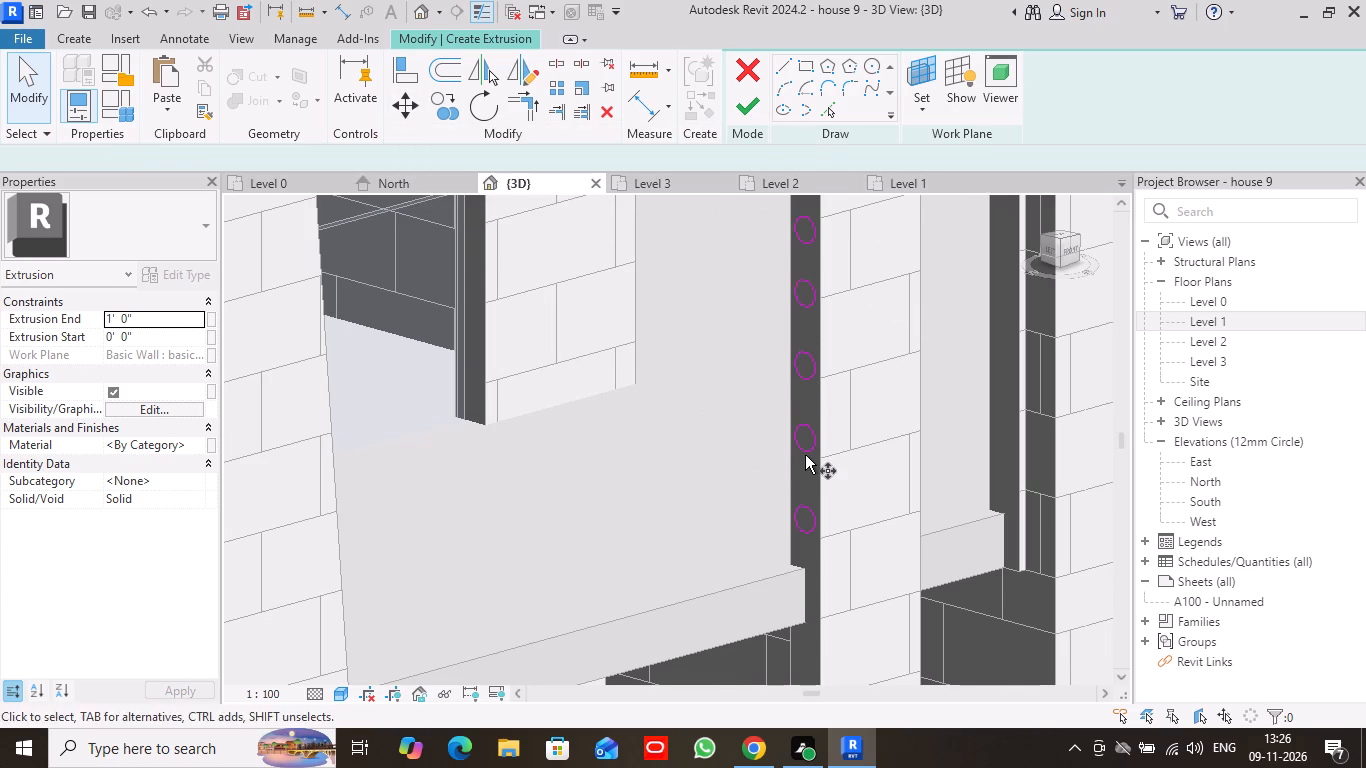
click(806, 451)
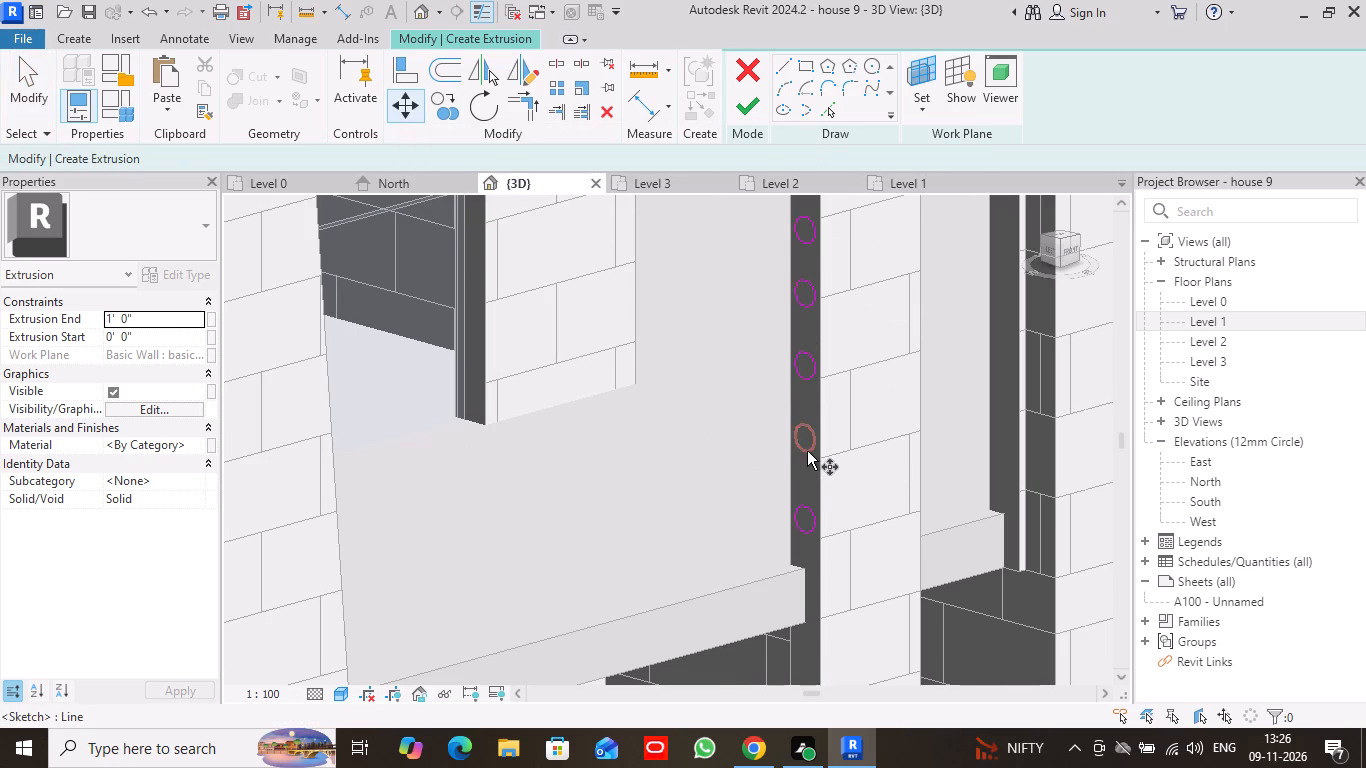
key(Return)
key(Down)
key(Down)
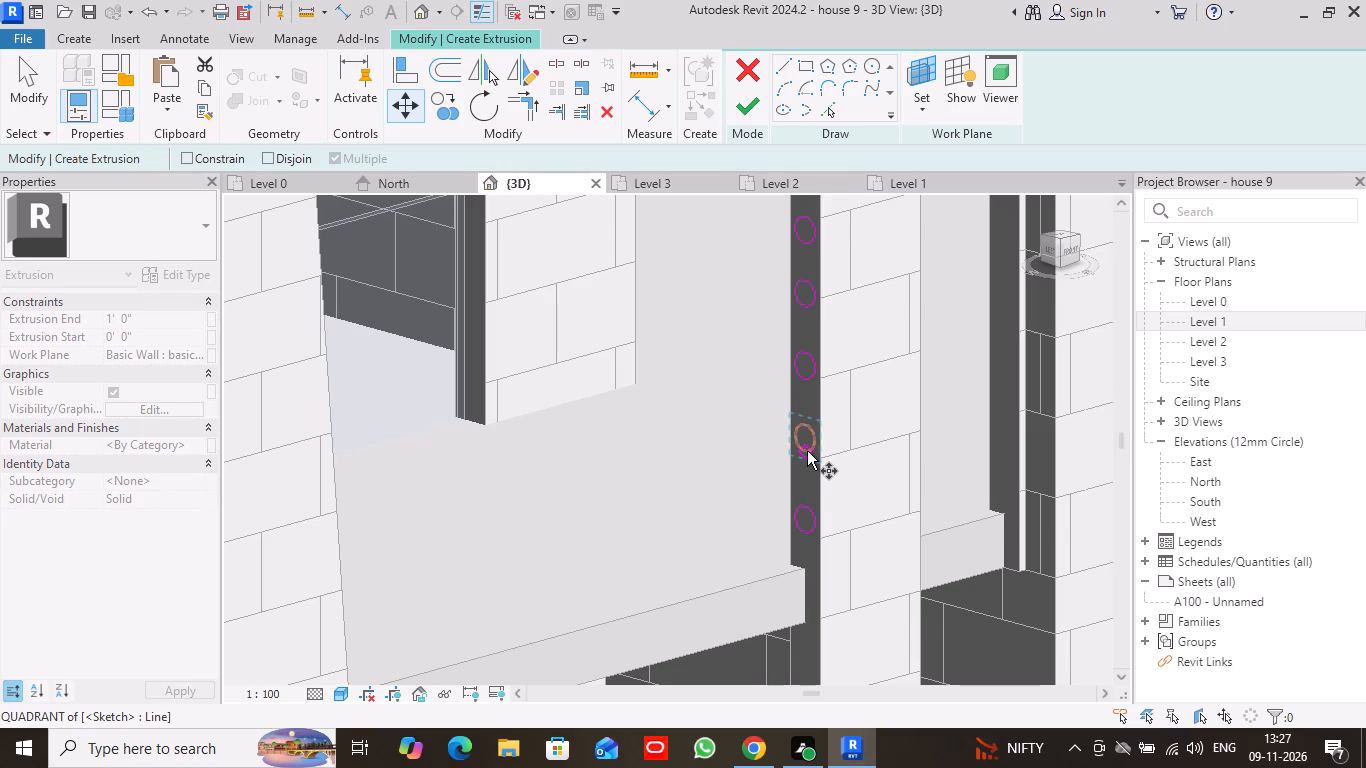
key(Down)
key(Down)
key(Down)
key(Down)
click(807, 451)
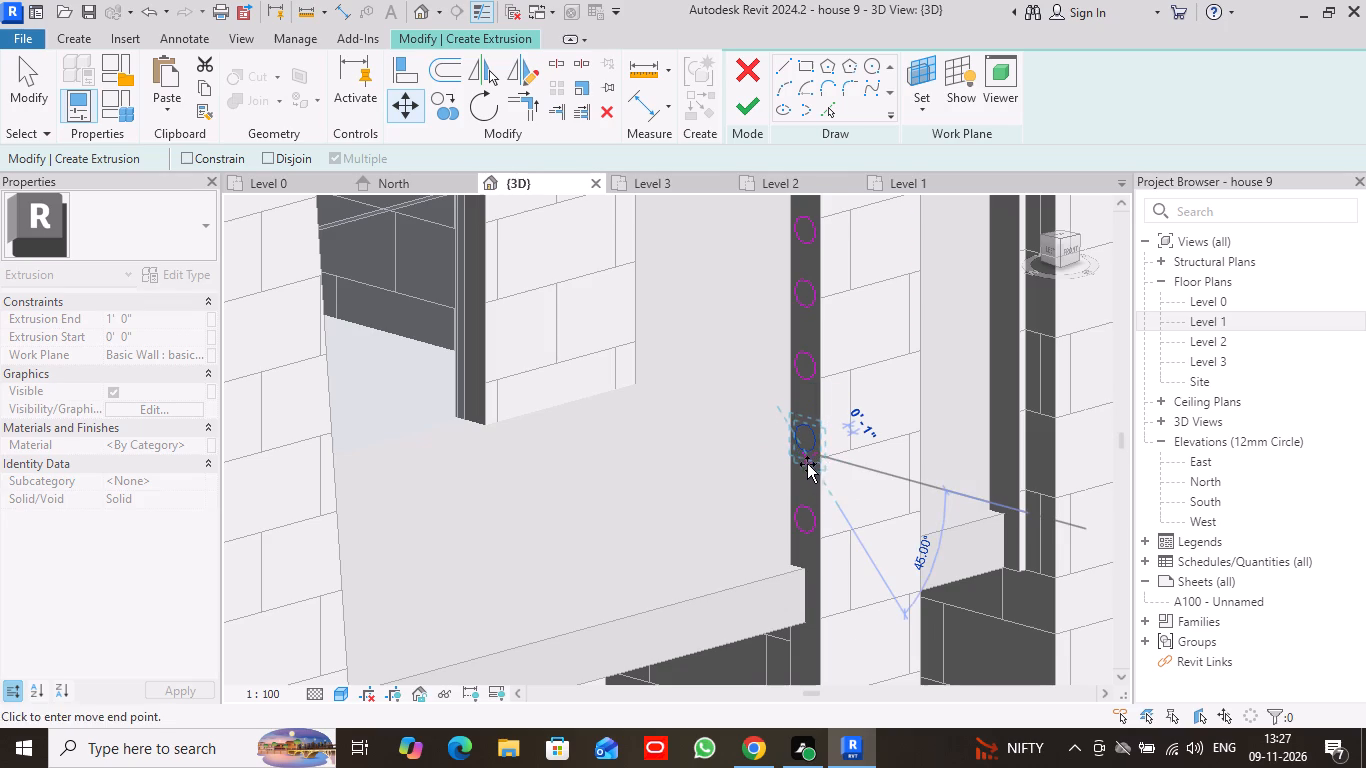
click(805, 462)
scroll(921, 375, down, 2)
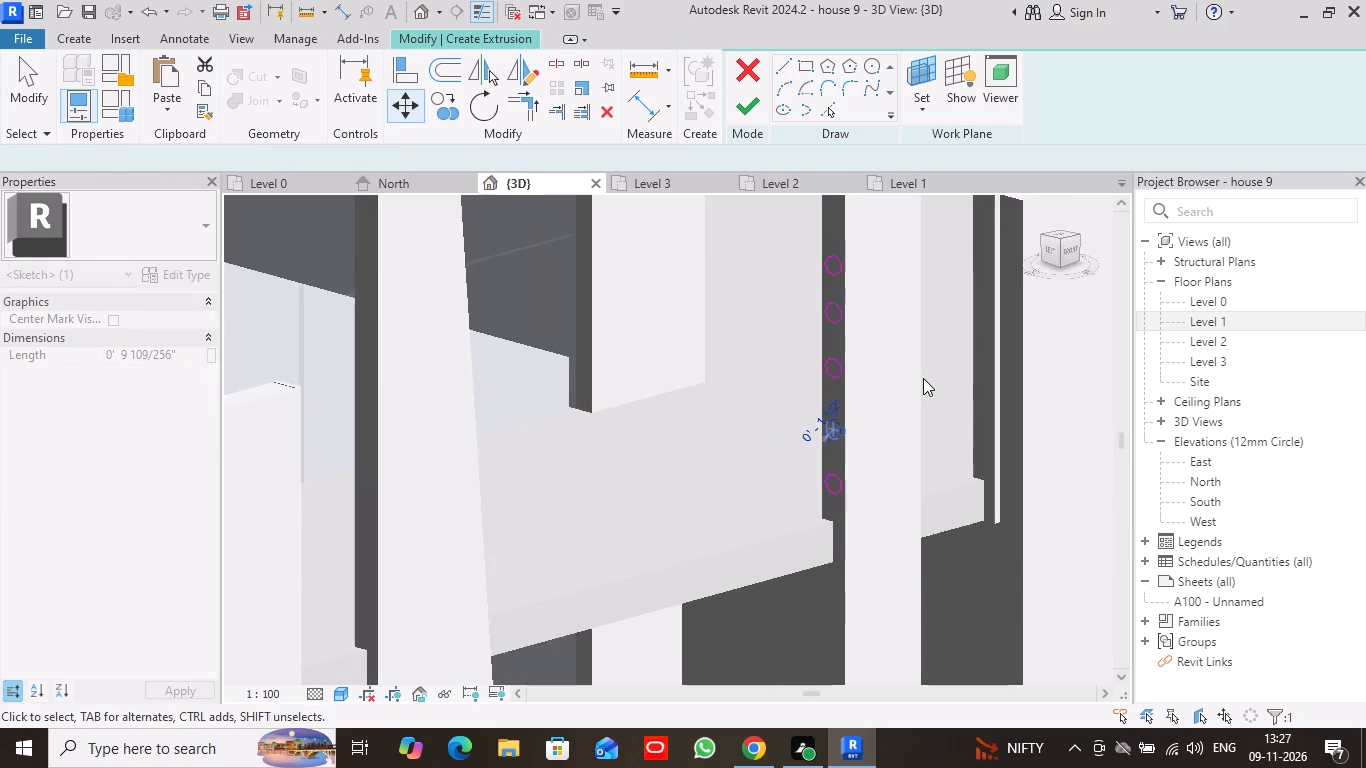
Nudge the third and second circles from the top slightly down the wall face to even out the row's spacing.
click(836, 372)
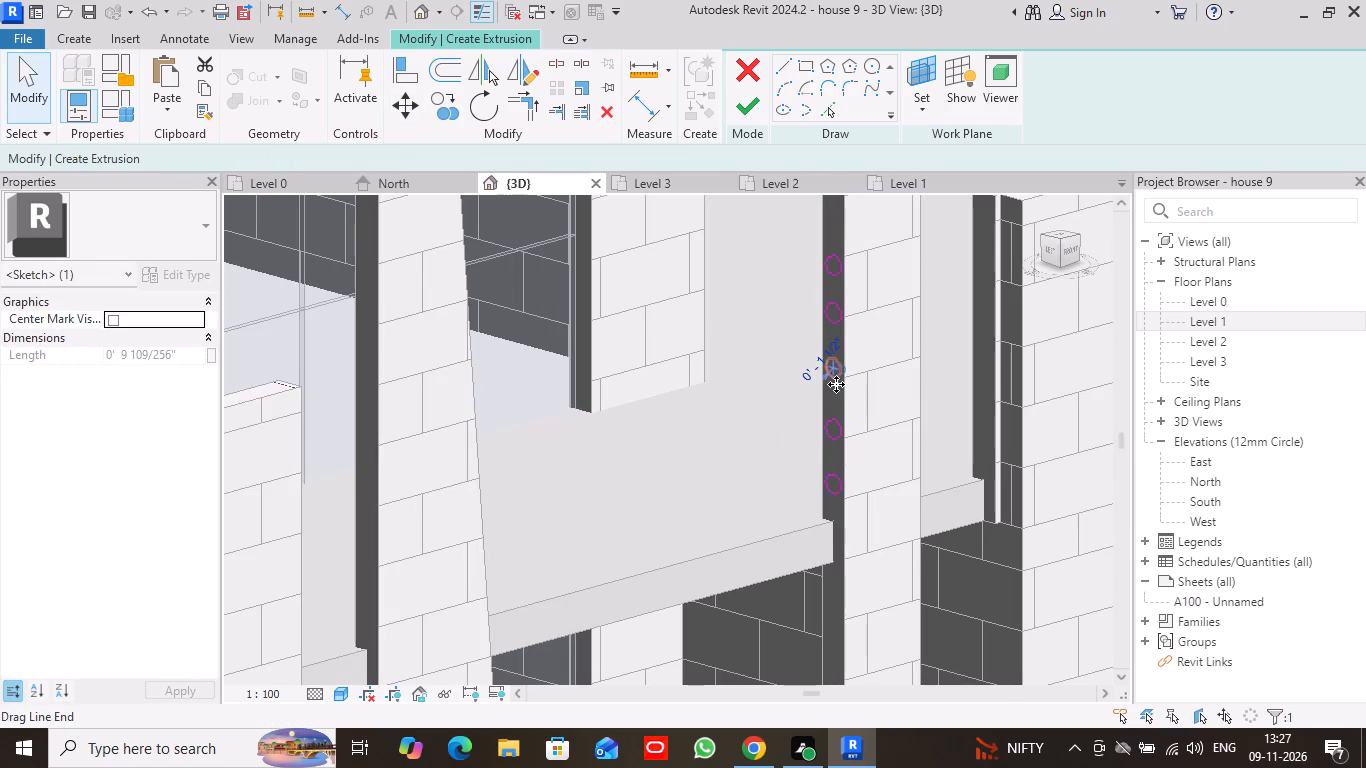
key(Down)
key(Down)
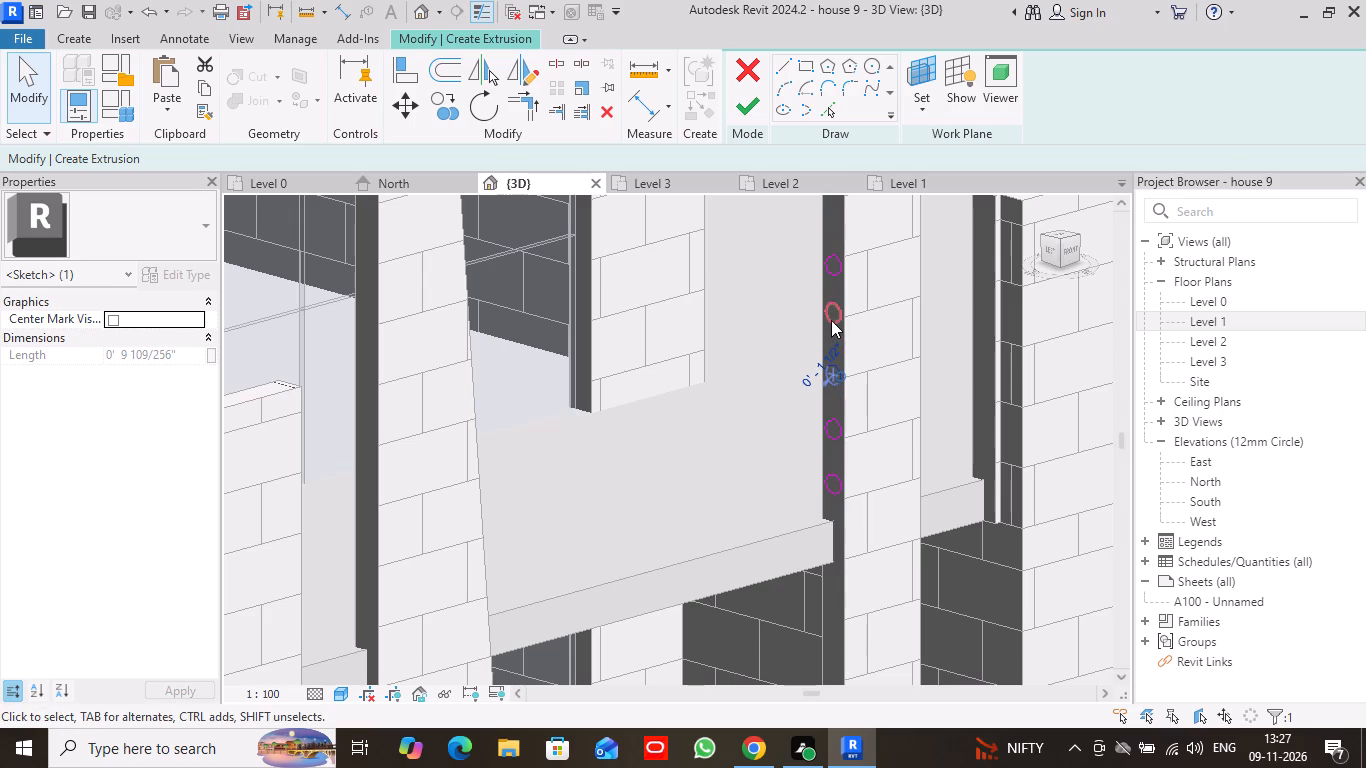
click(831, 320)
key(Down)
key(Down)
Finish the extrusion of the five circles and stretch the round bars across the tall opening to about 6' 2" long.
click(745, 101)
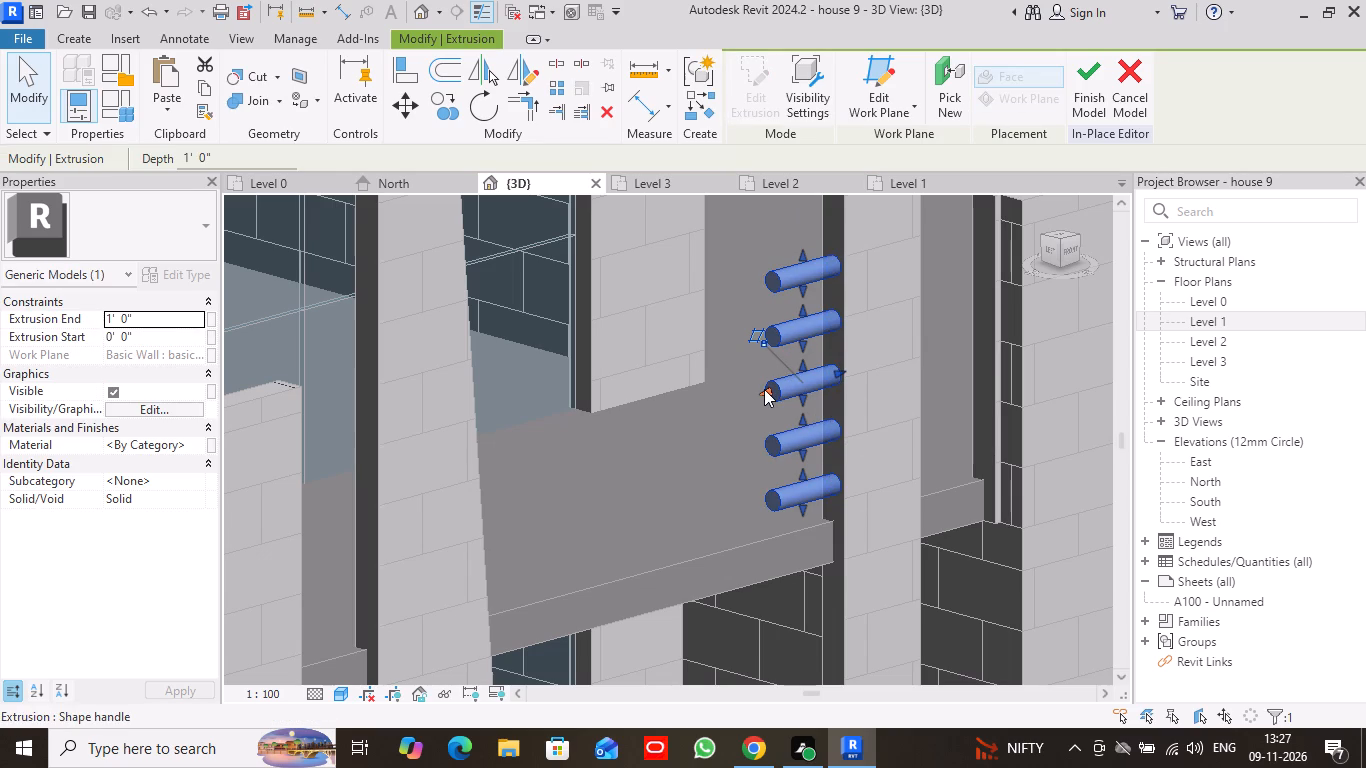
click(764, 389)
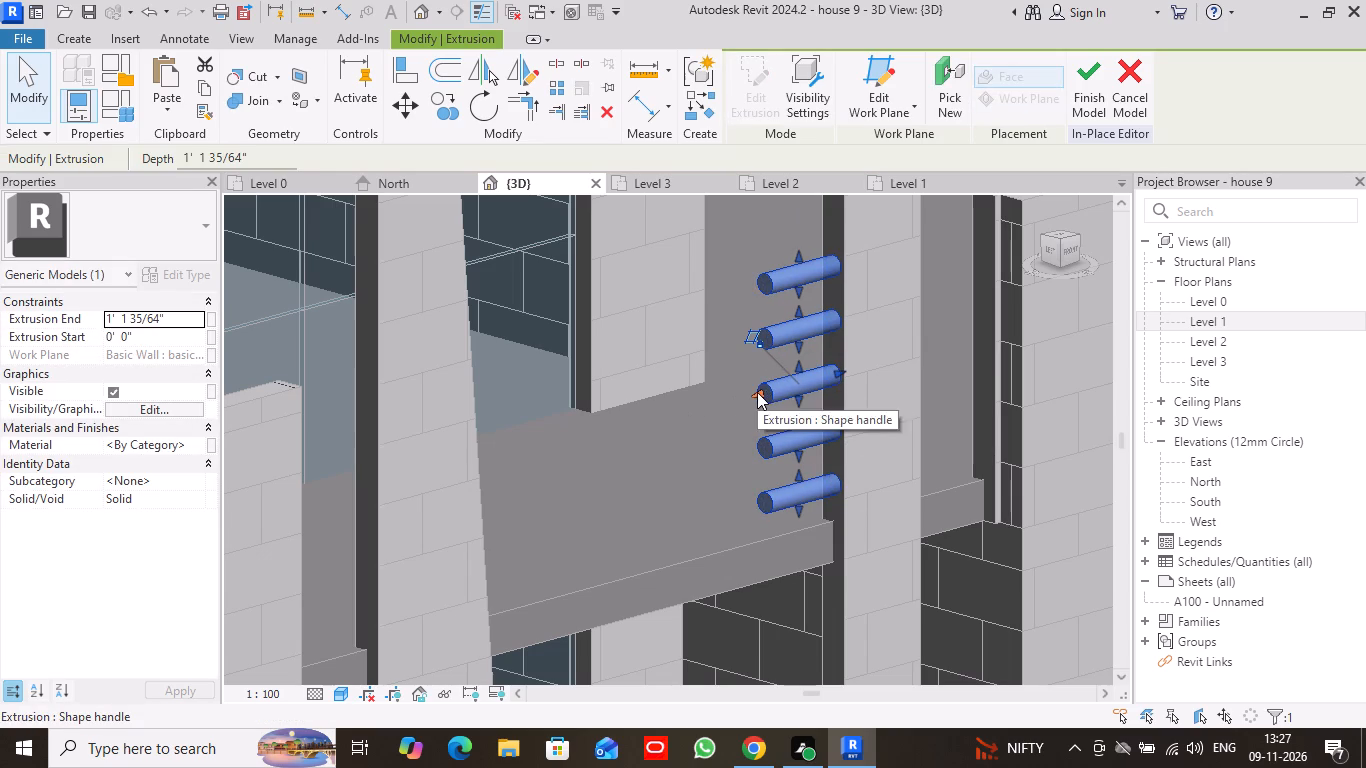
drag(757, 392, 476, 477)
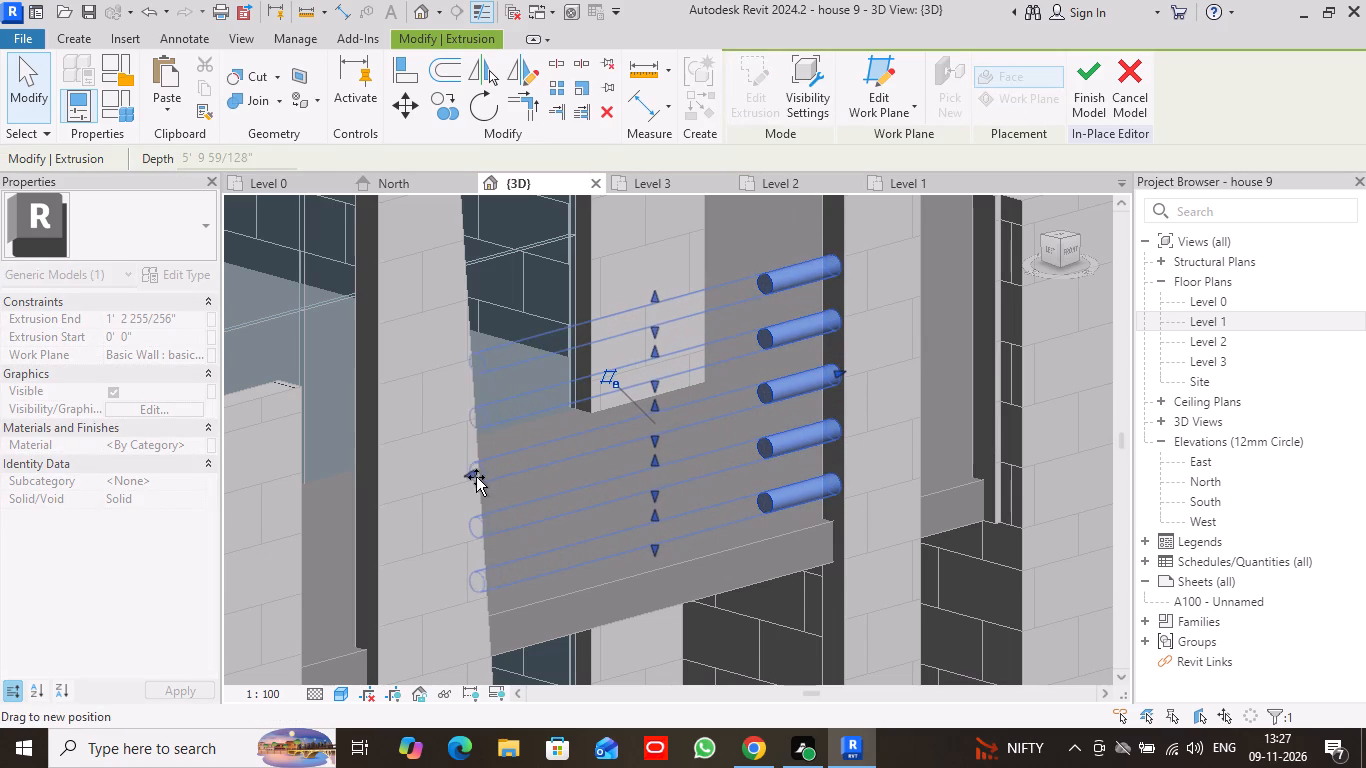
drag(476, 477, 463, 480)
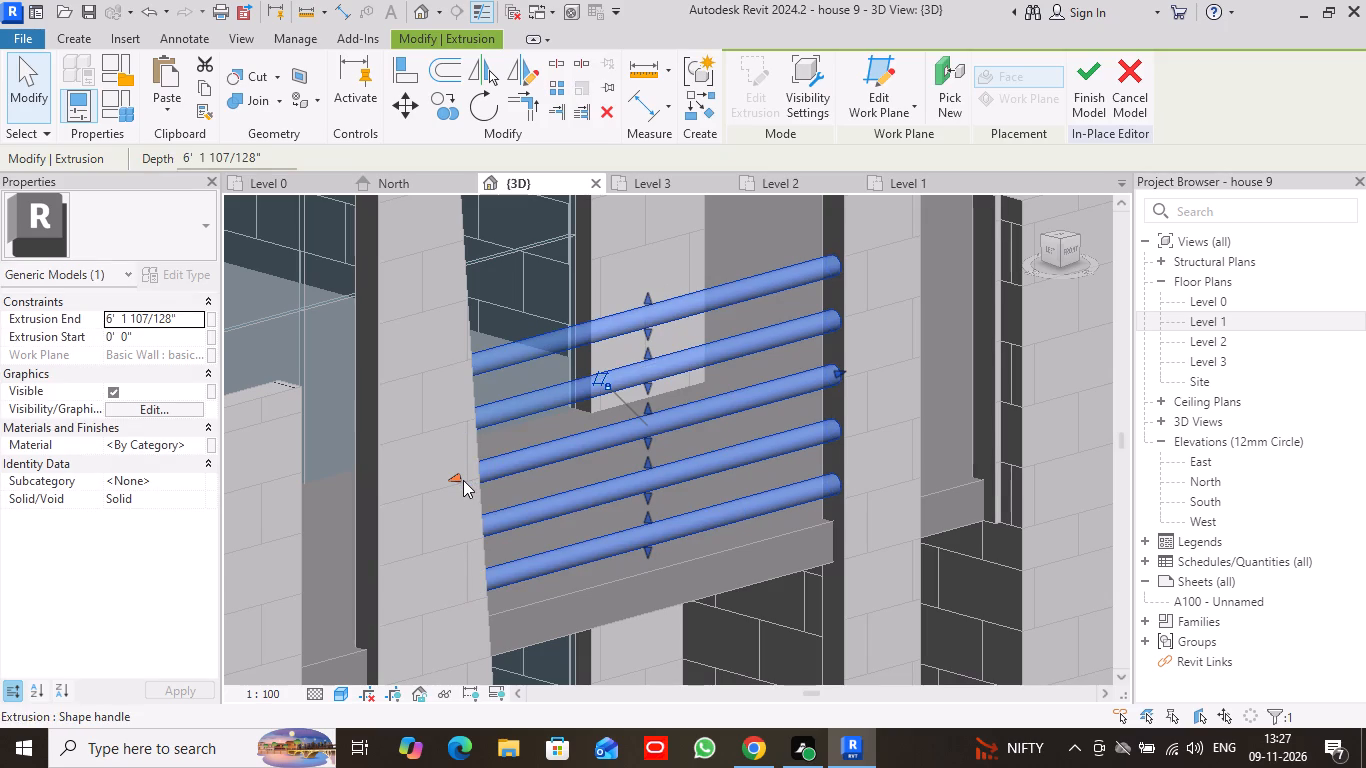
Examine the bars across the tall opening from the front of the whole house, leaving them deselected.
click(1068, 254)
scroll(868, 294, down, 3)
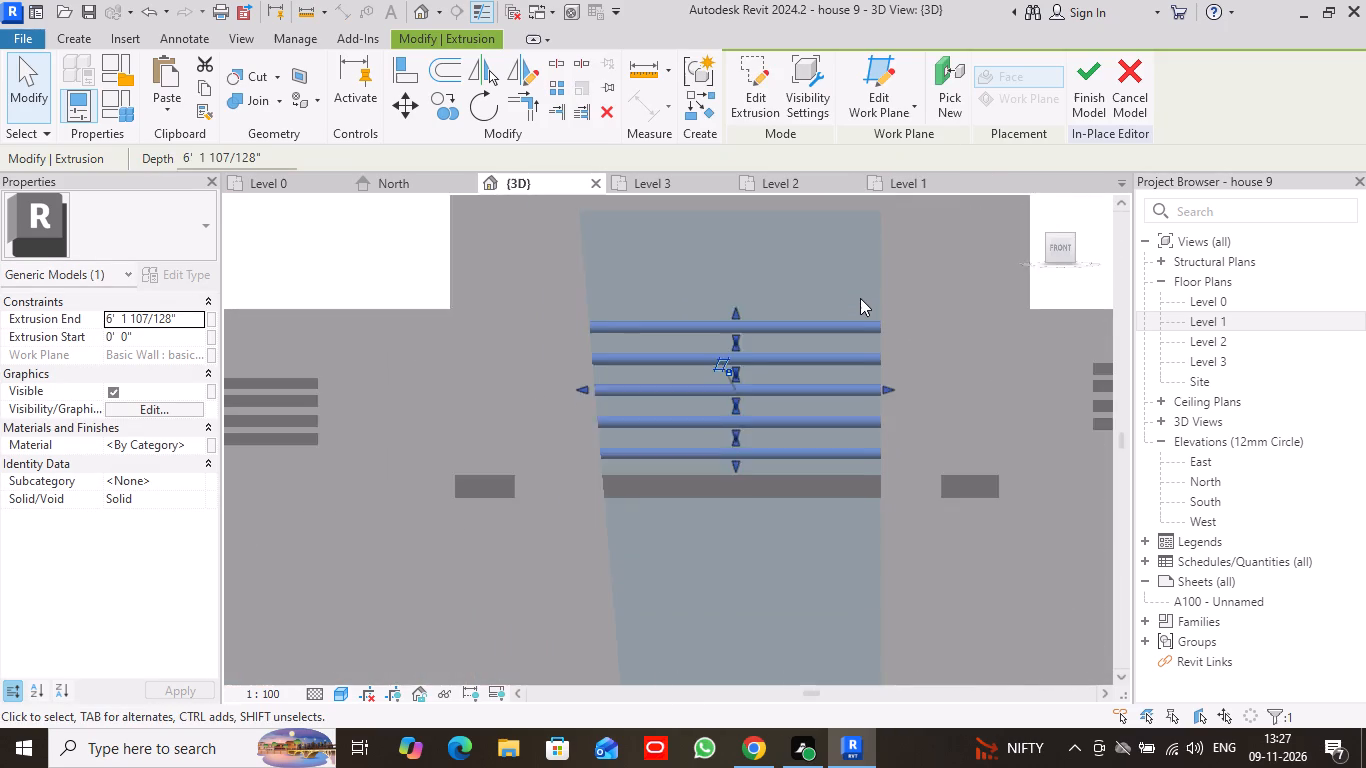
scroll(860, 298, down, 3)
scroll(965, 299, down, 7)
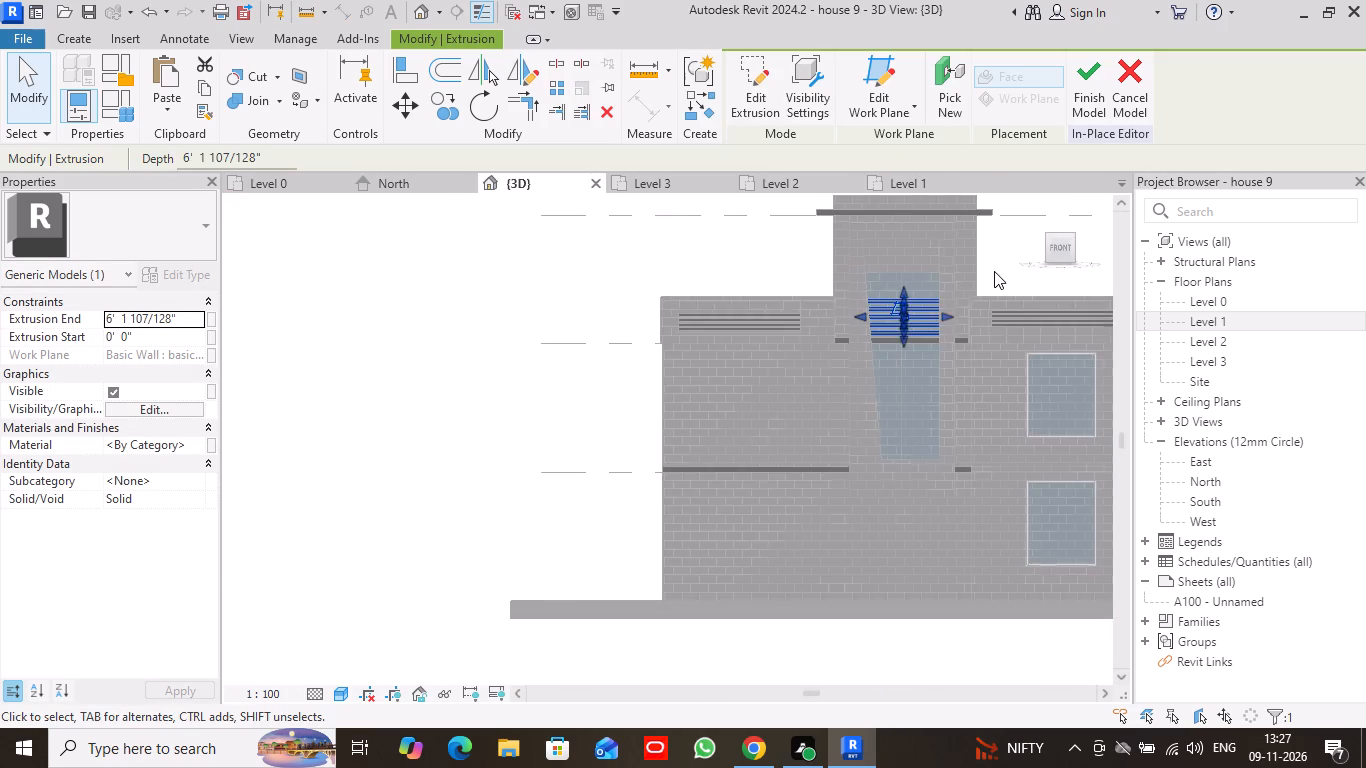
middle_drag(994, 271, 894, 278)
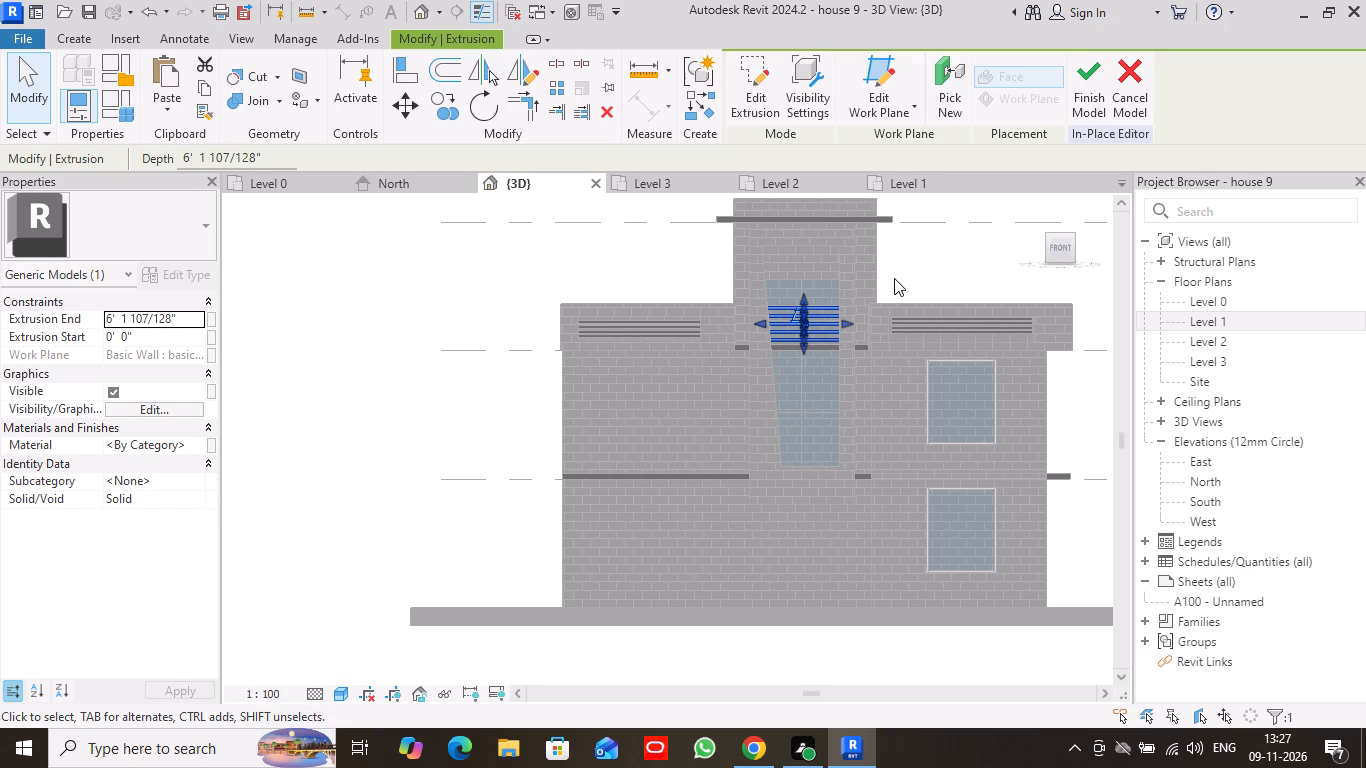
click(26, 94)
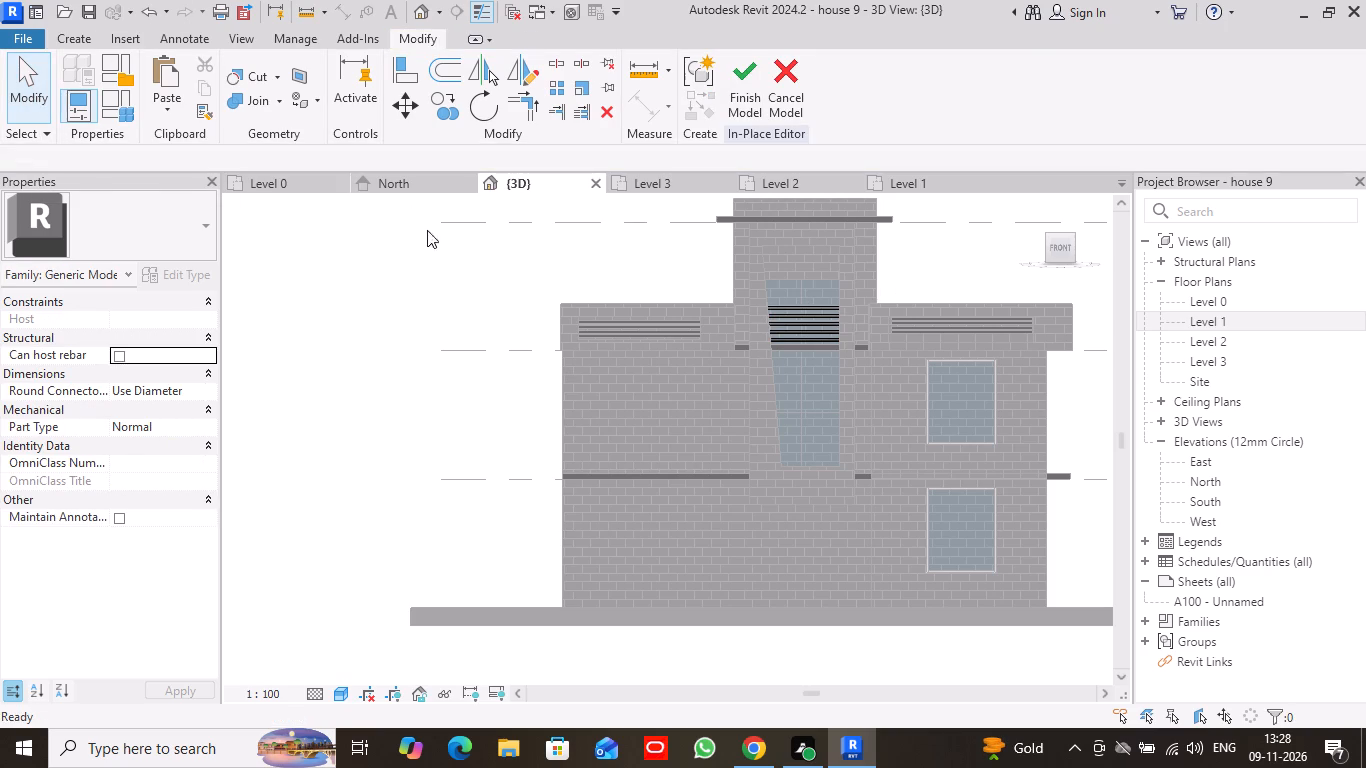
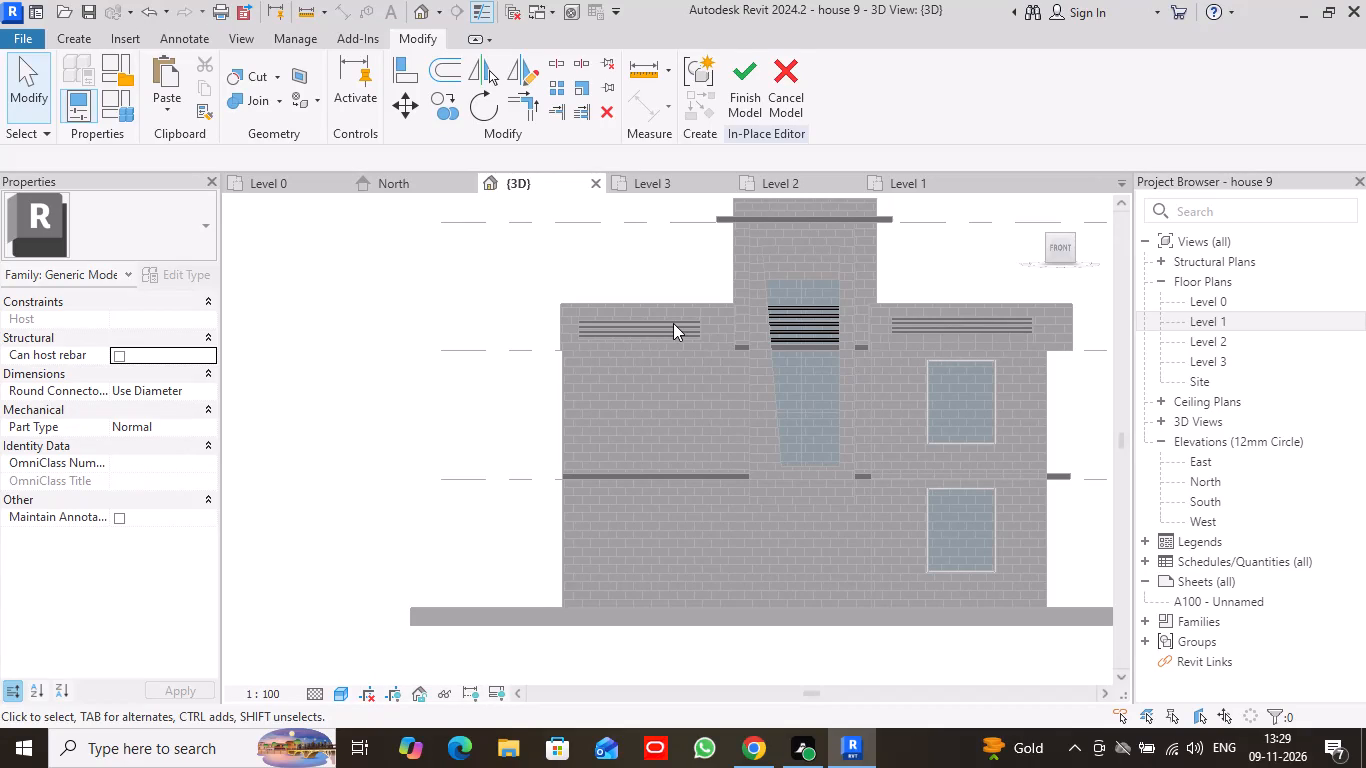
Finish the in-place model containing the round bars across the tall front opening.
click(740, 82)
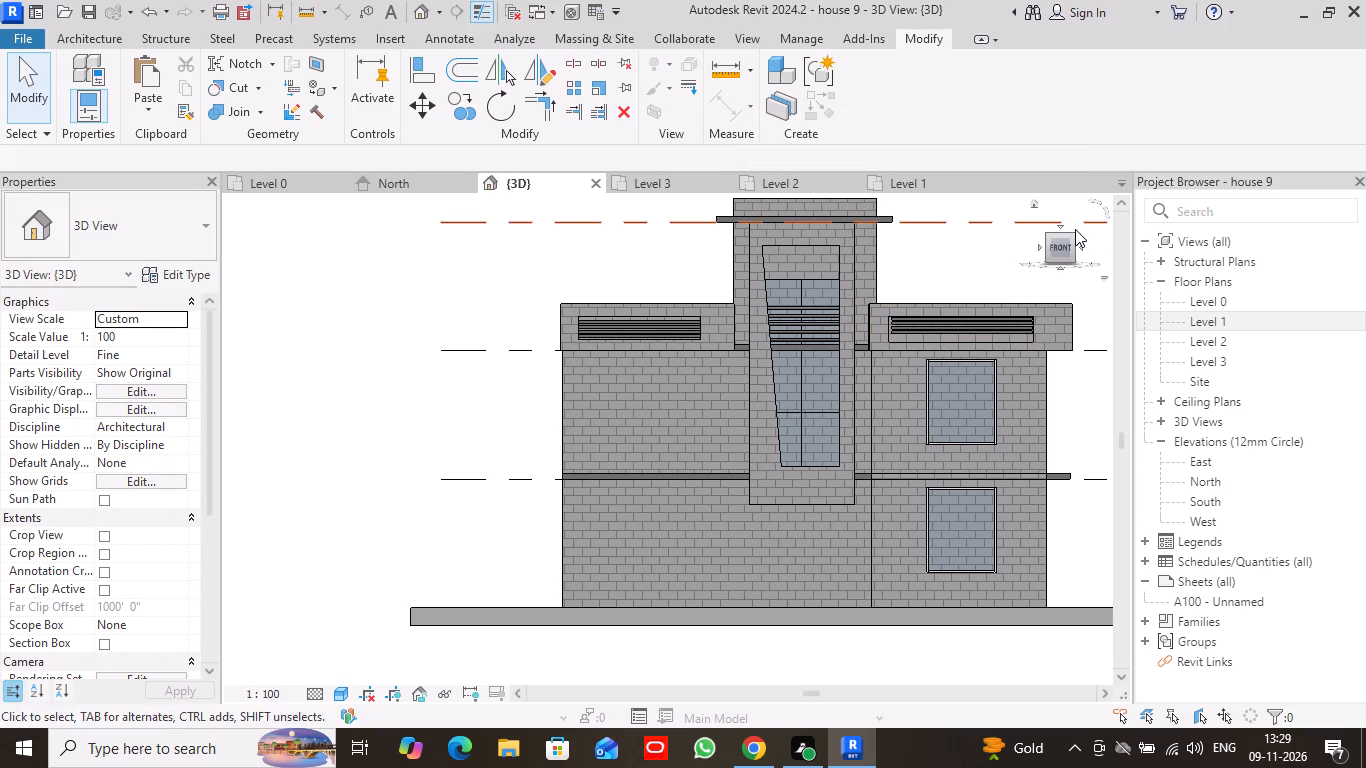
Examine the bars in the tall opening and the whole house from a raised front-corner angle, both close up and from afar.
drag(1073, 237, 1019, 256)
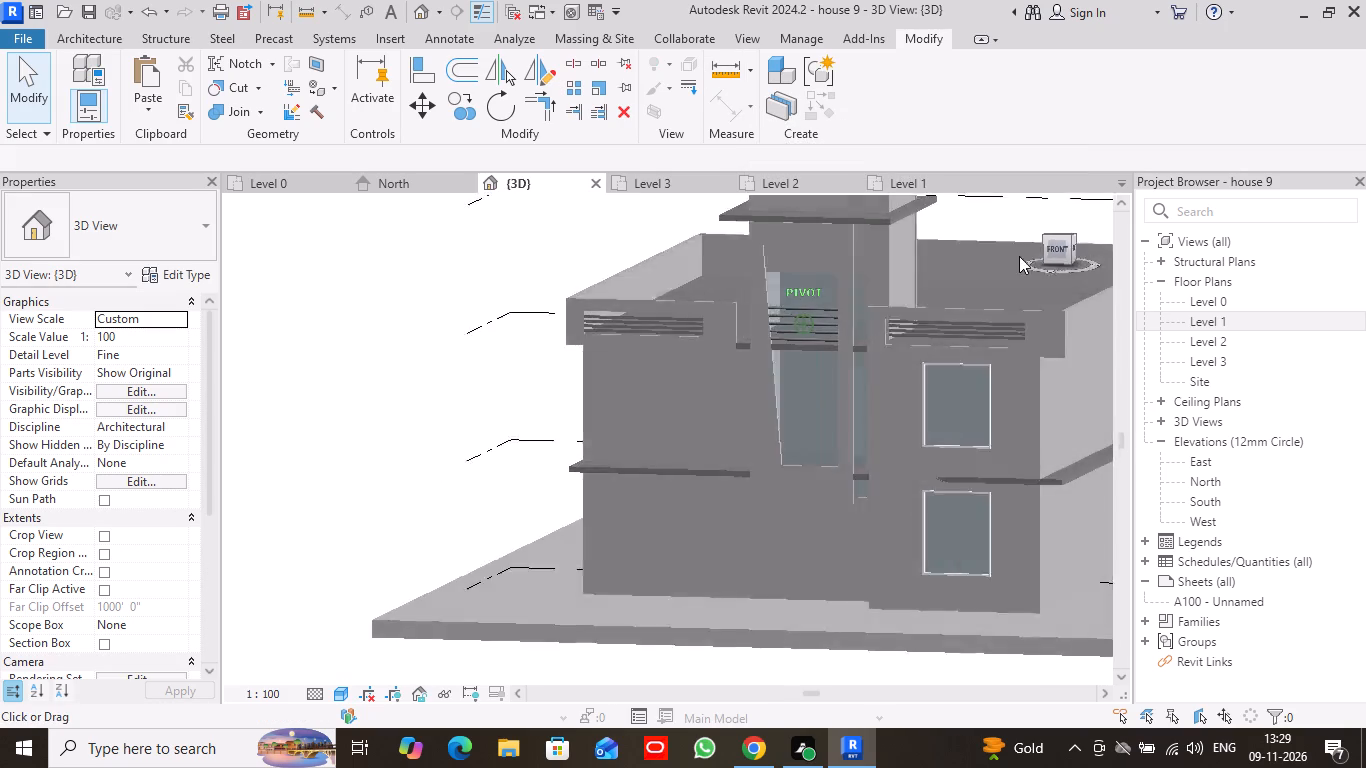
drag(1019, 256, 993, 277)
scroll(971, 339, up, 4)
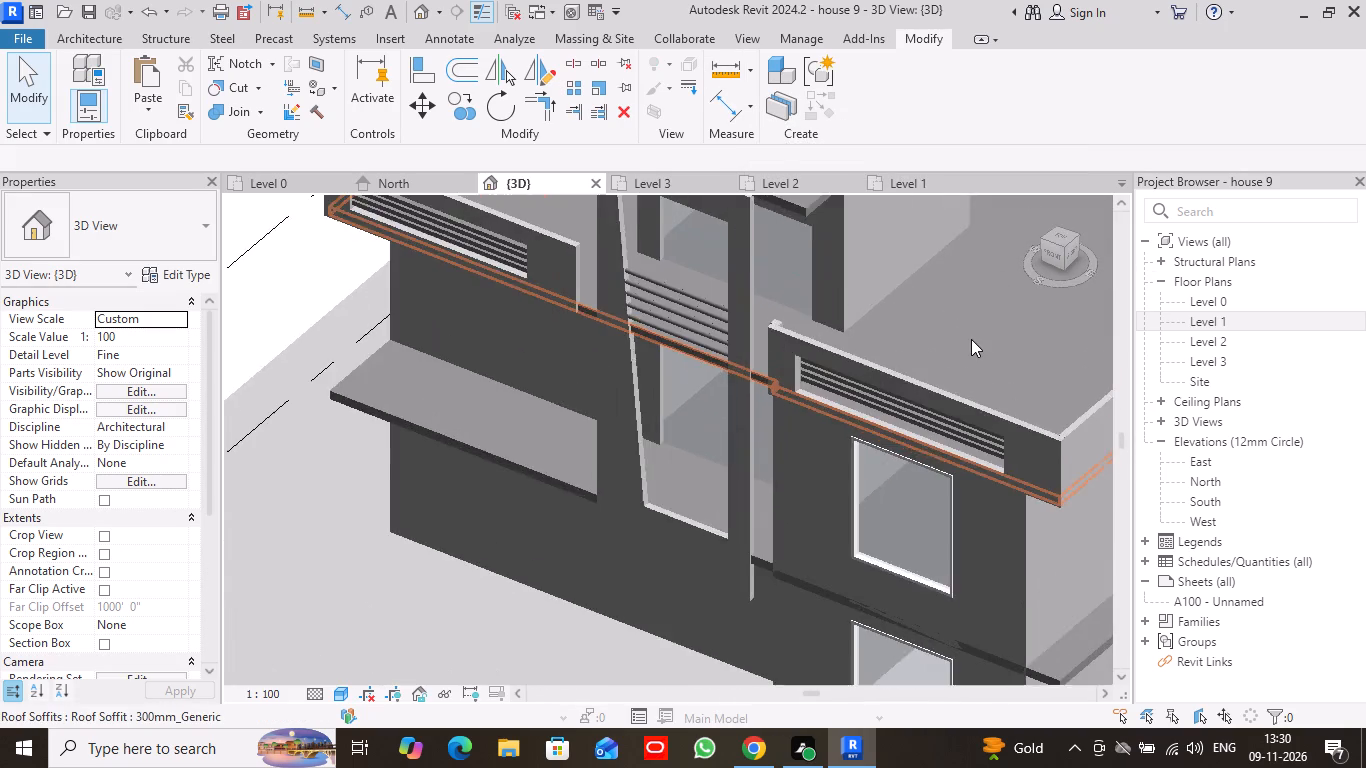
scroll(971, 339, up, 3)
scroll(990, 317, down, 9)
middle_drag(525, 272, 464, 371)
scroll(525, 272, down, 1)
scroll(462, 354, down, 2)
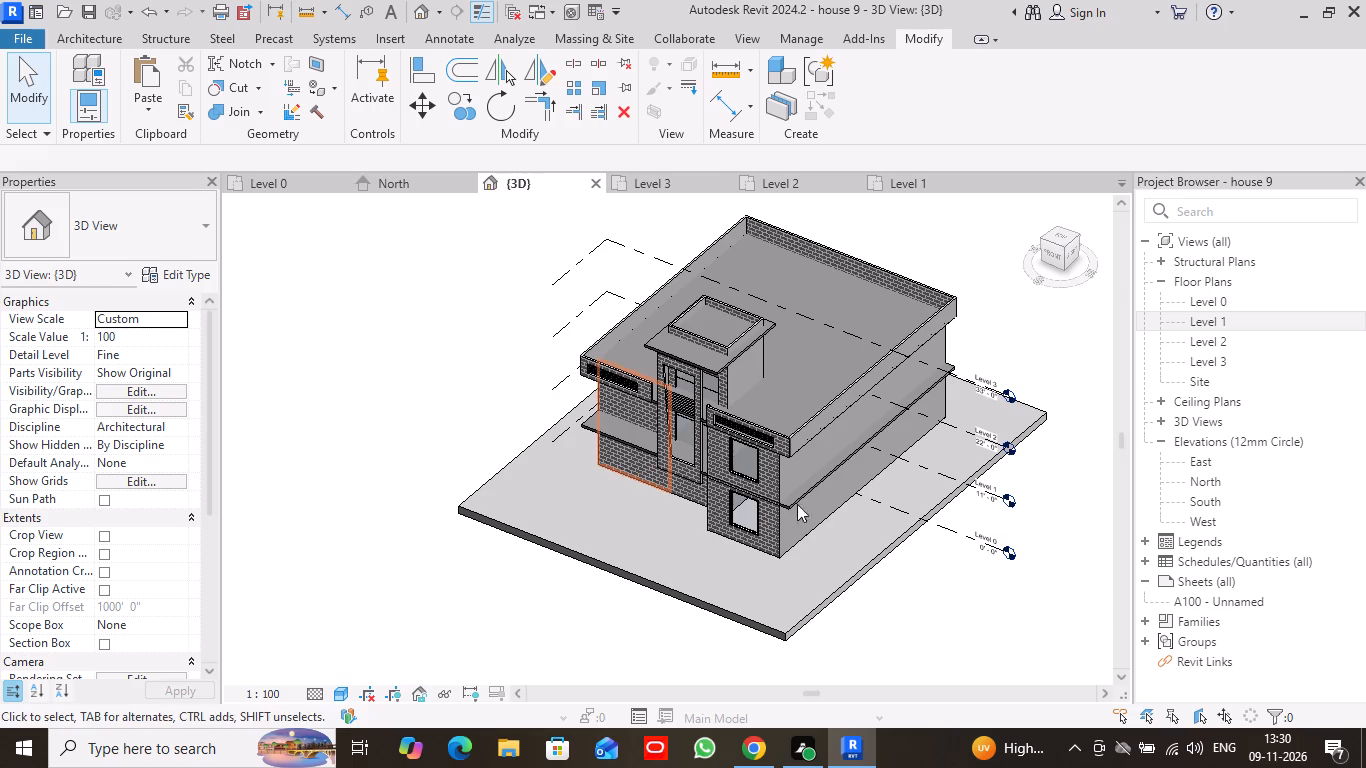
scroll(683, 420, up, 11)
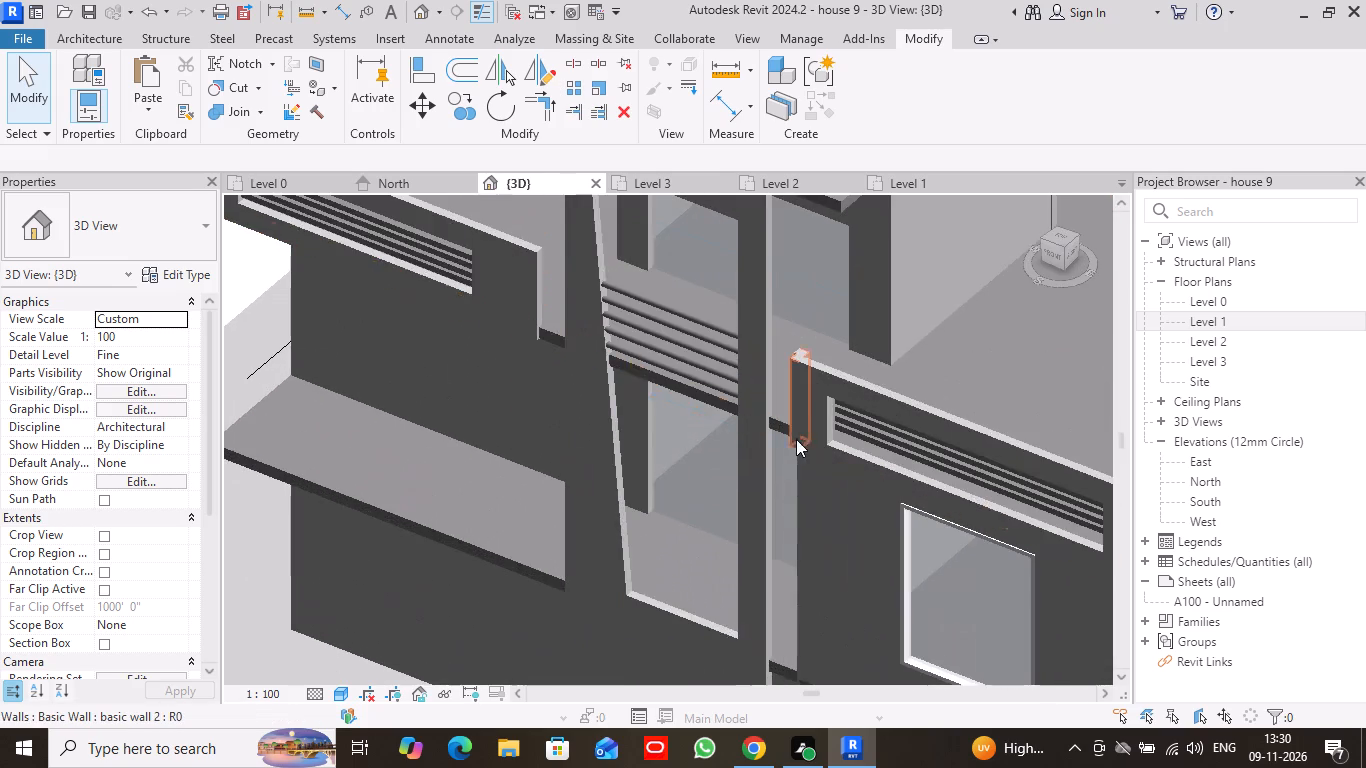
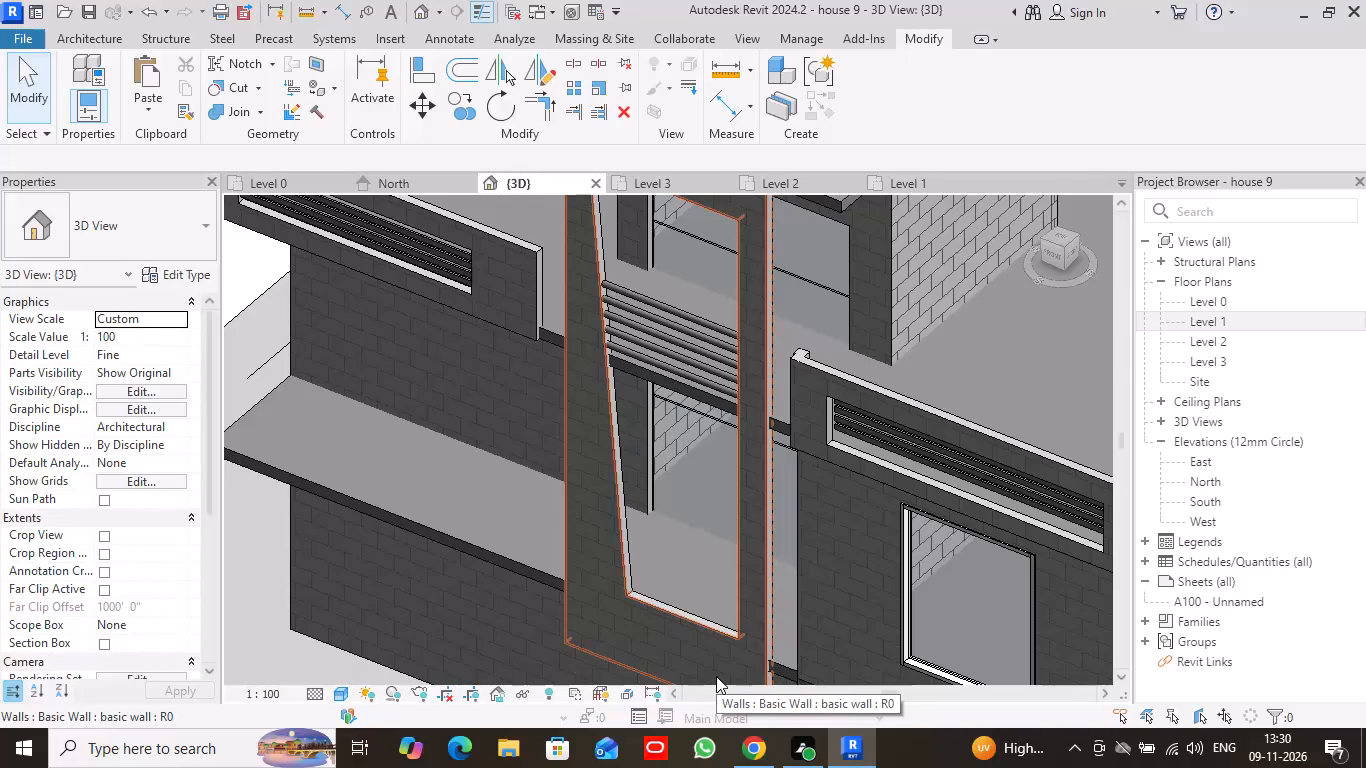
Save the house project.
click(84, 9)
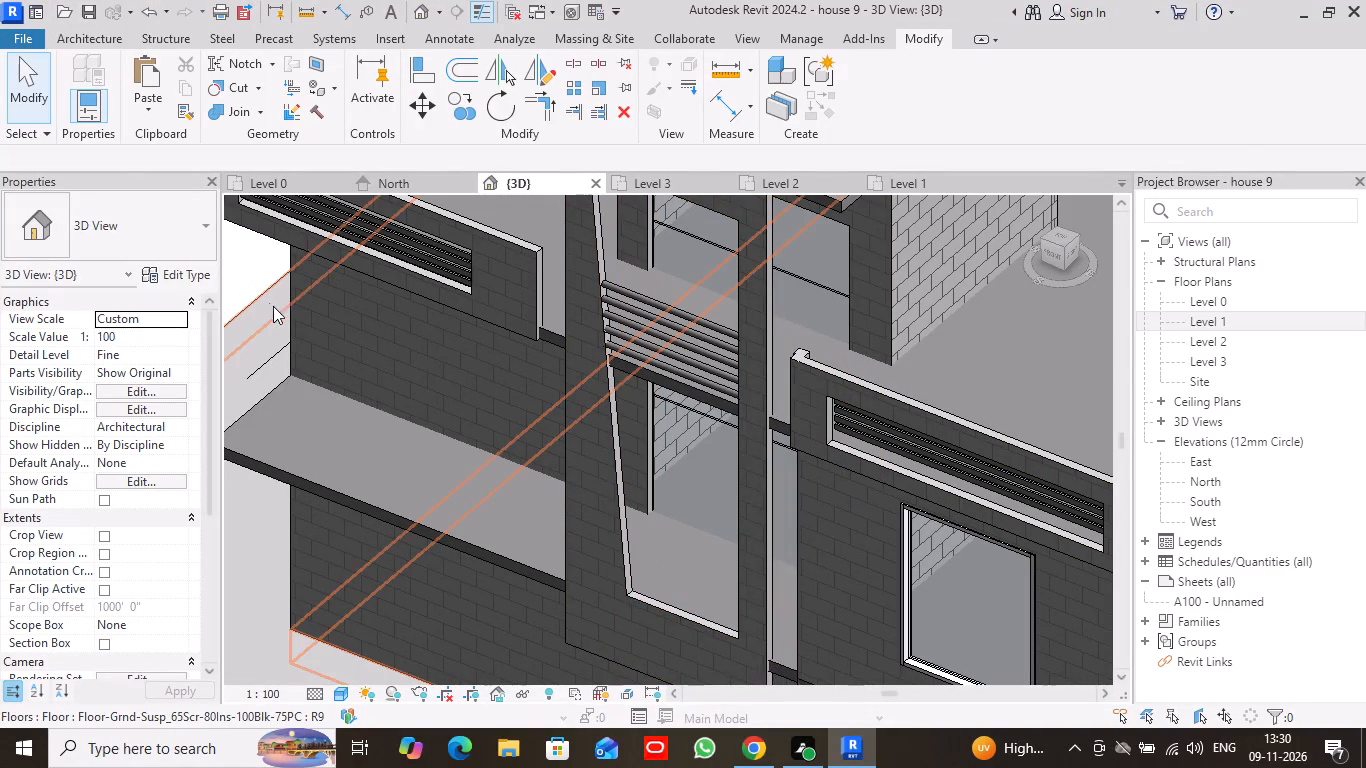
Examine the tall opening's bars and the whole house in 3D, close up, from afar and from the front.
scroll(496, 383, down, 4)
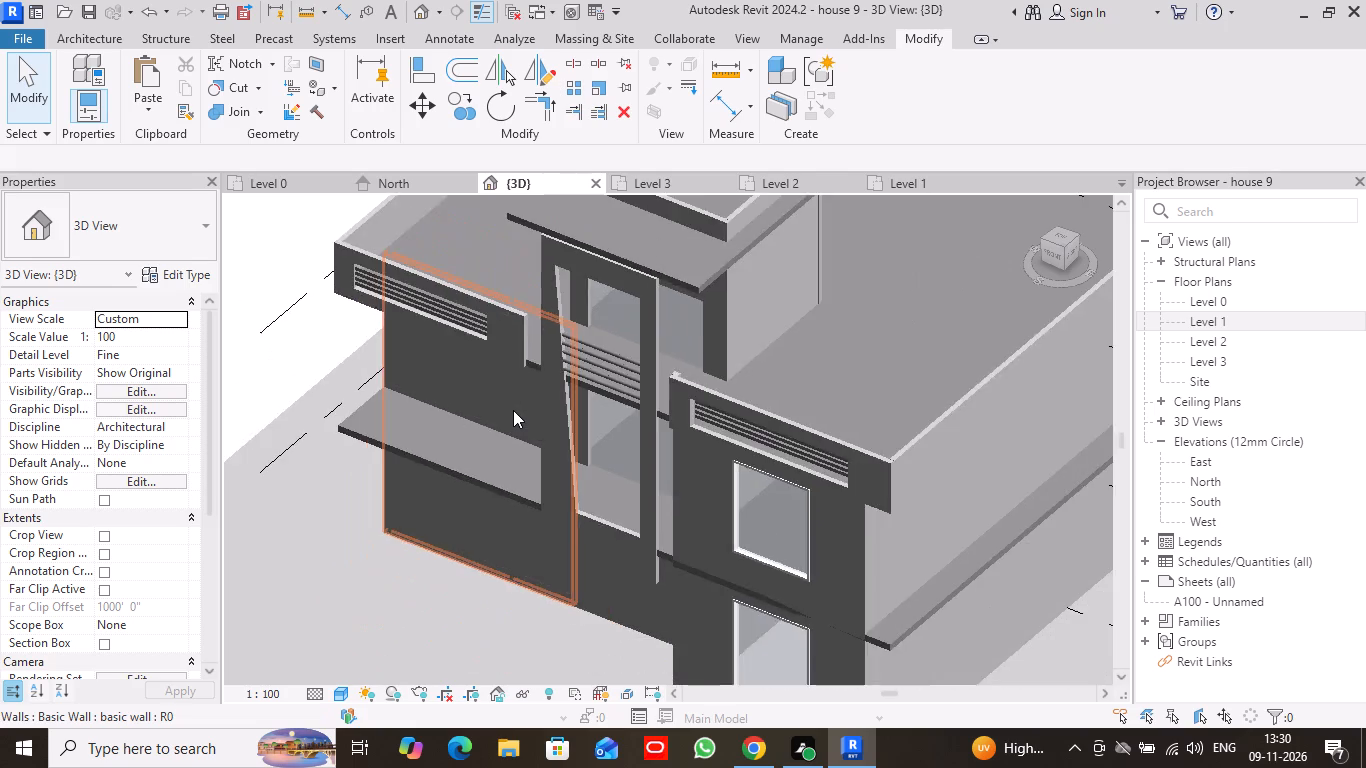
scroll(513, 410, down, 4)
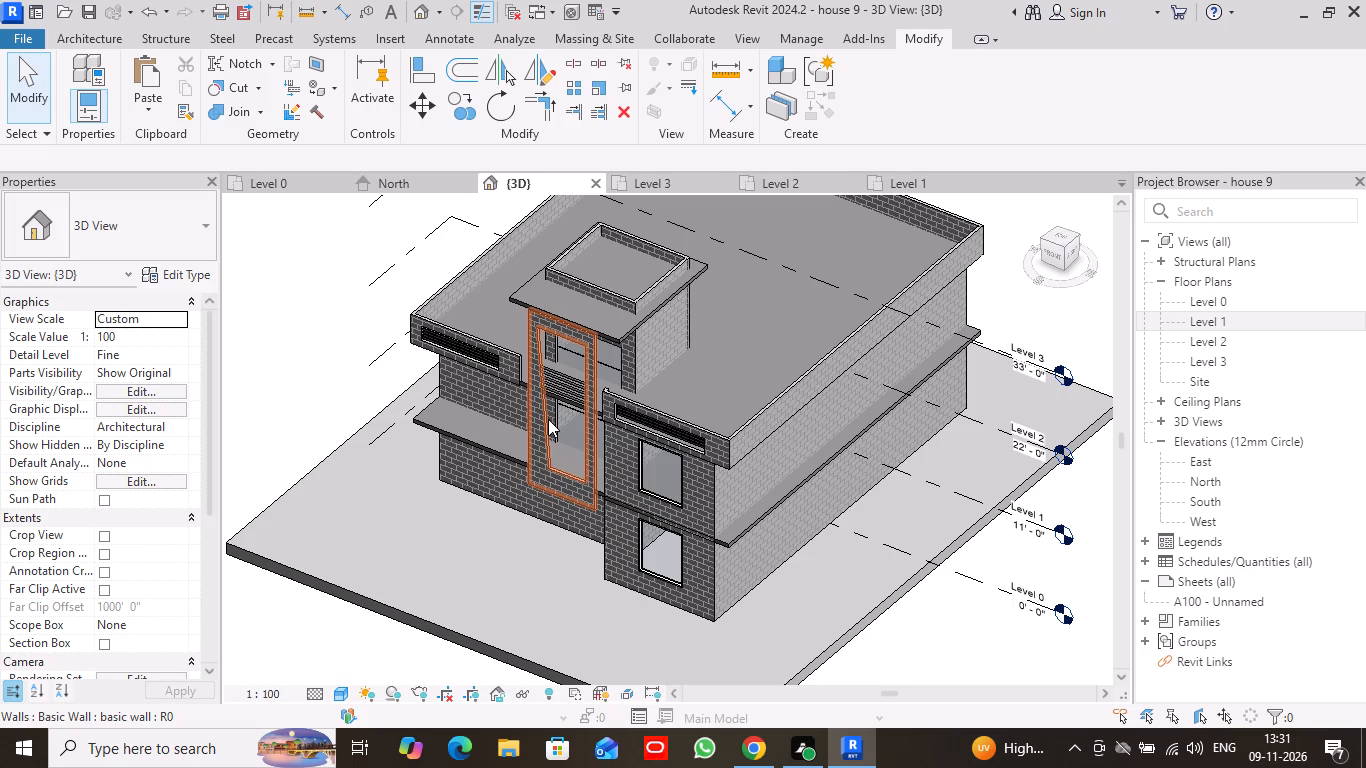
scroll(548, 419, down, 2)
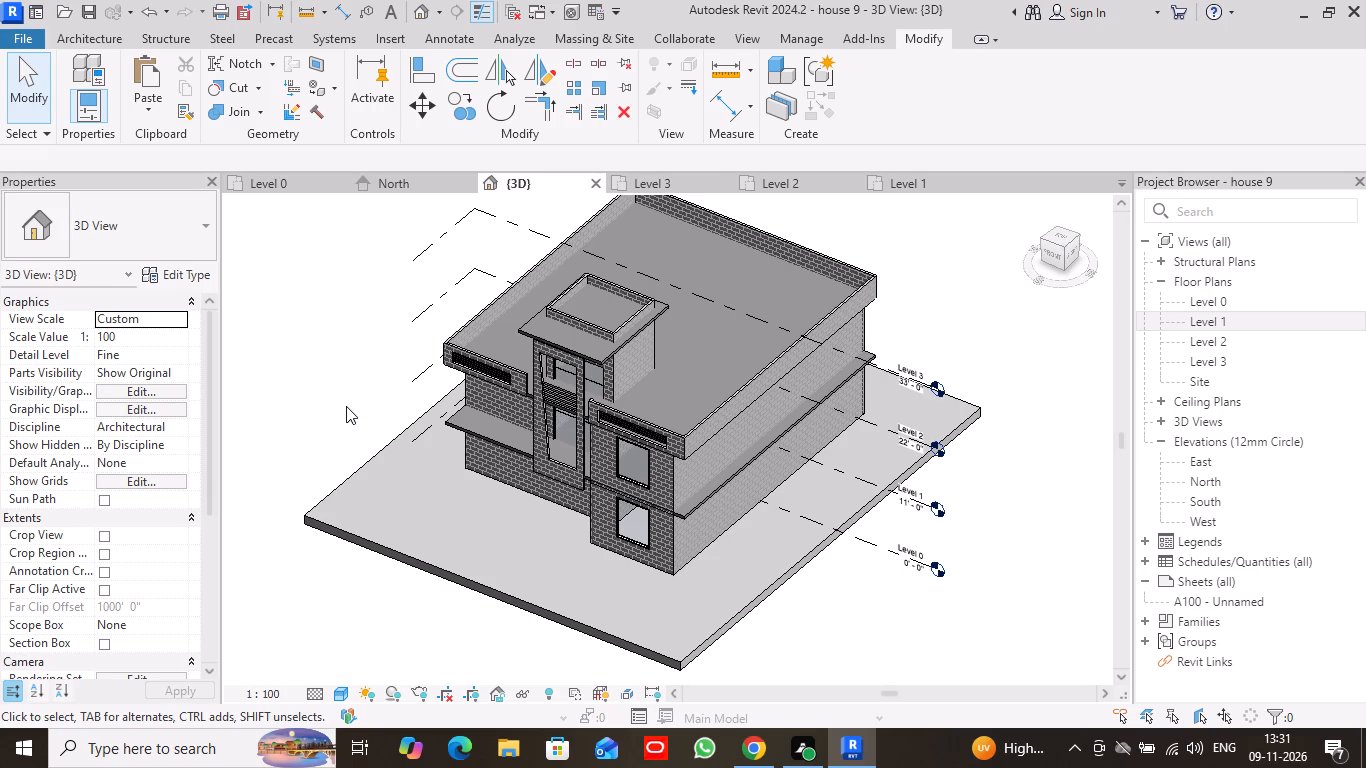
scroll(278, 351, down, 1)
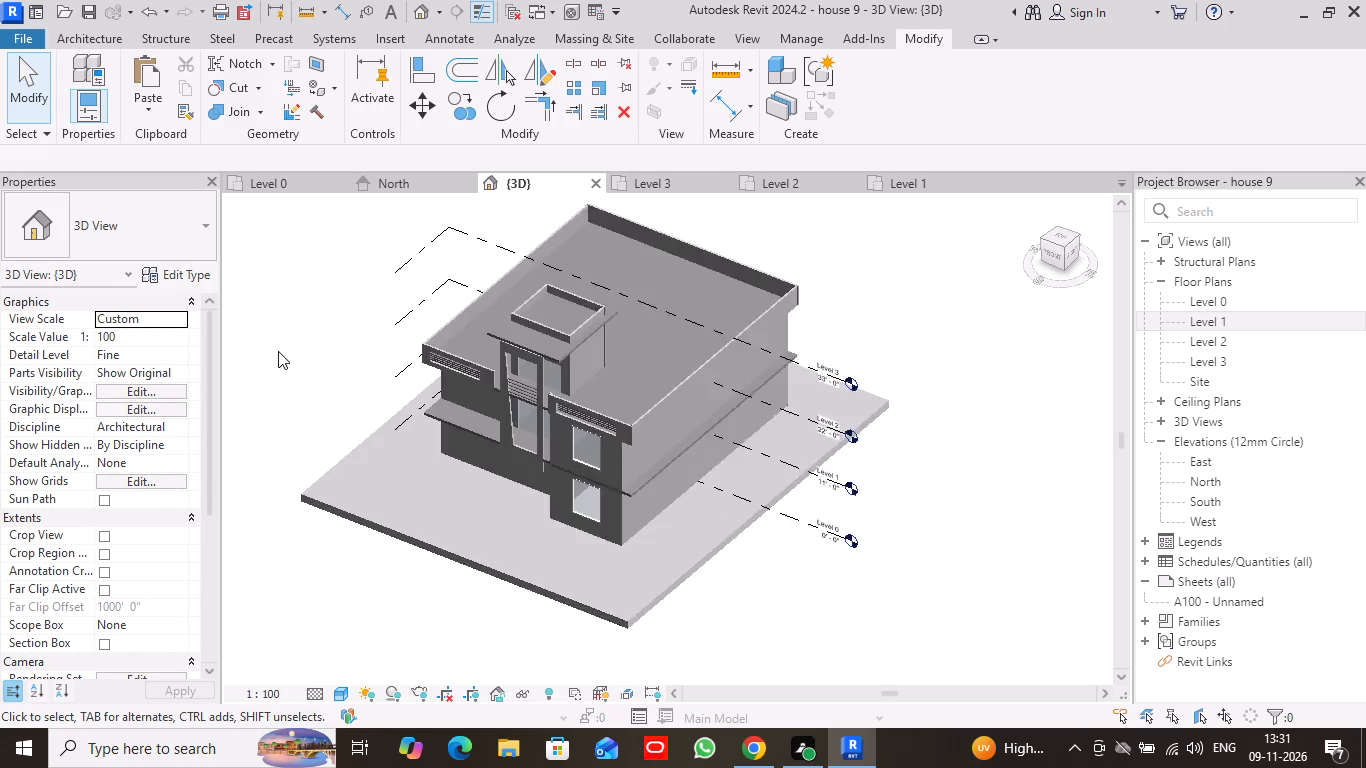
scroll(278, 351, down, 1)
scroll(346, 367, up, 9)
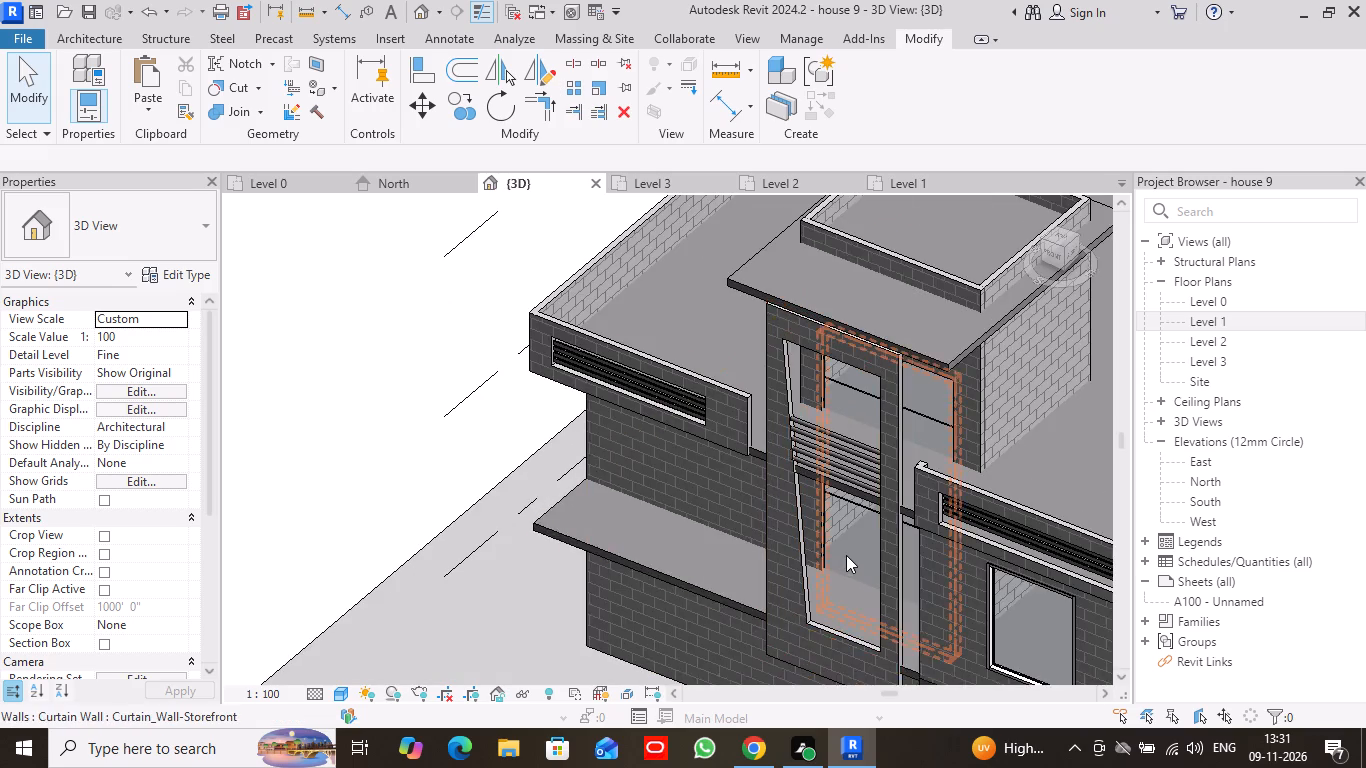
scroll(846, 555, up, 7)
scroll(846, 550, down, 2)
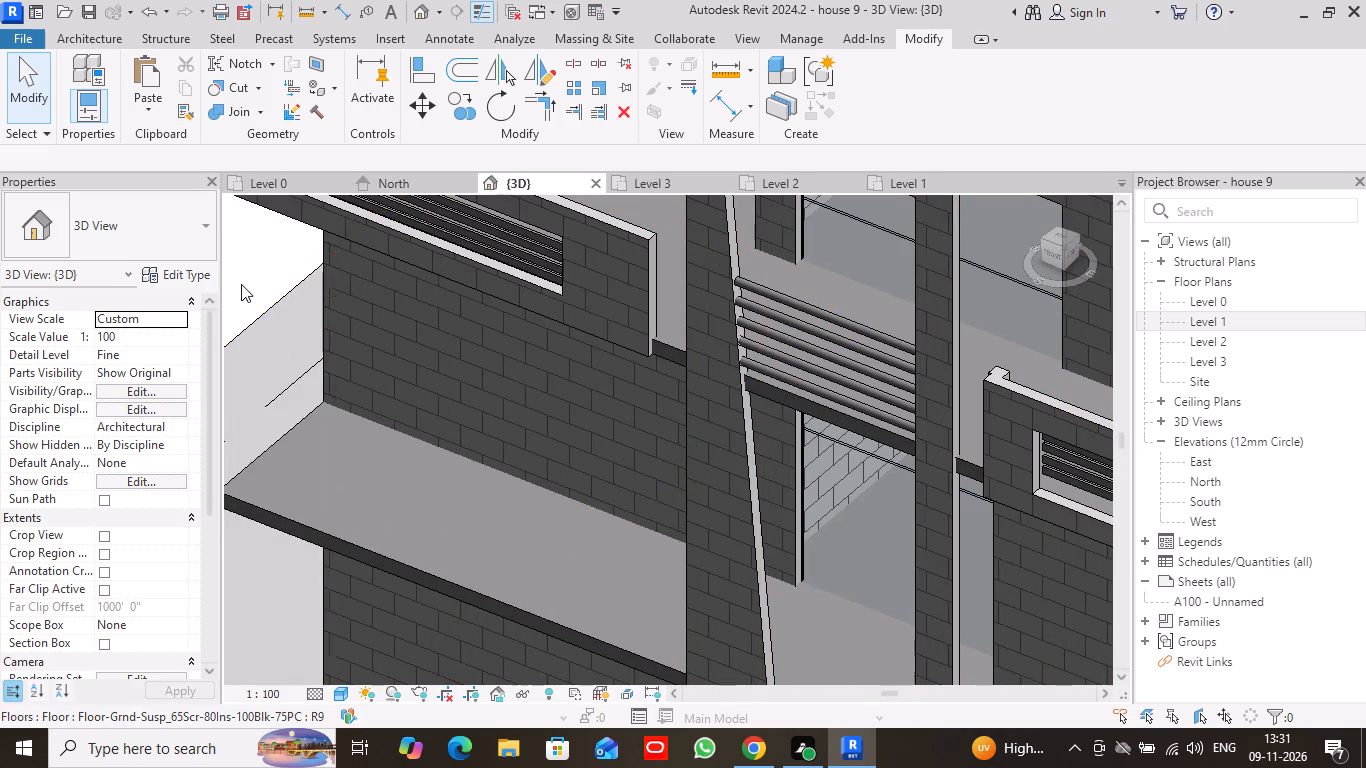
scroll(241, 284, down, 3)
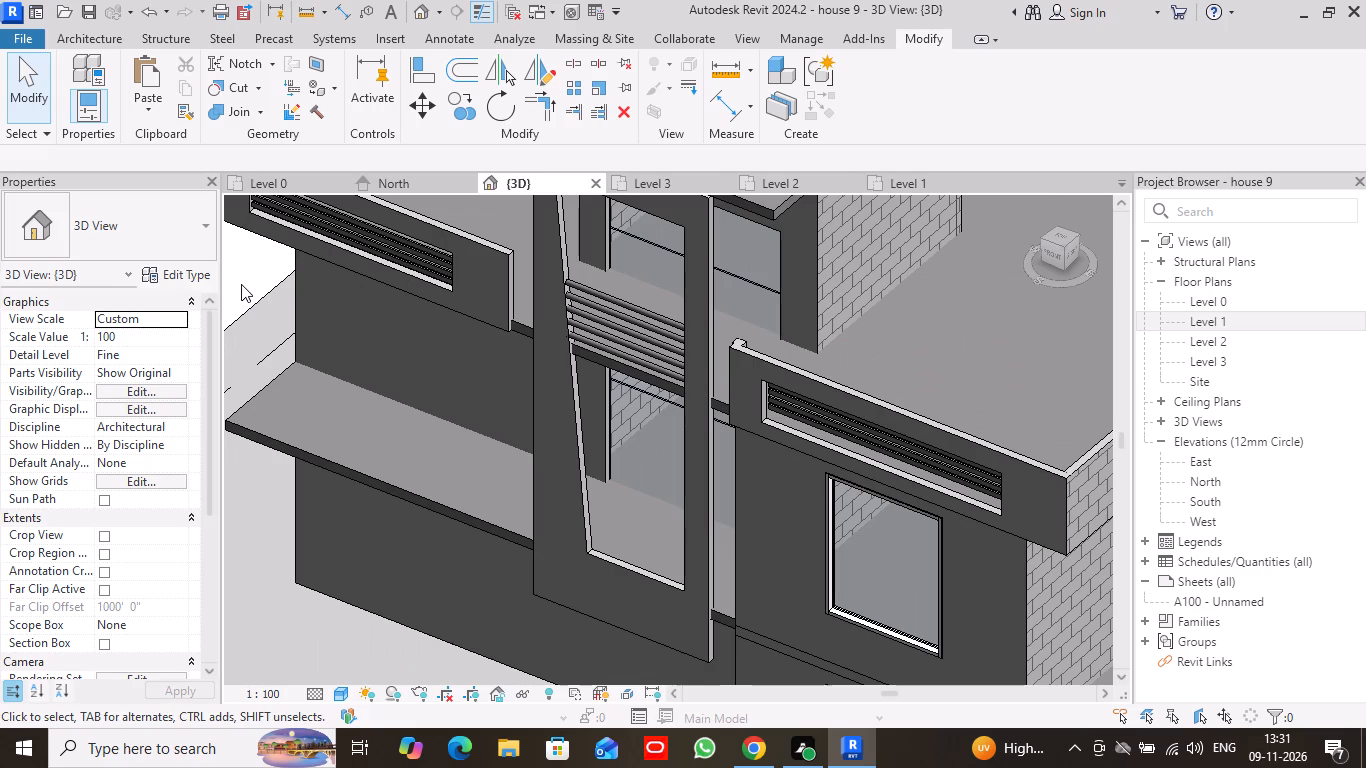
scroll(241, 284, down, 1)
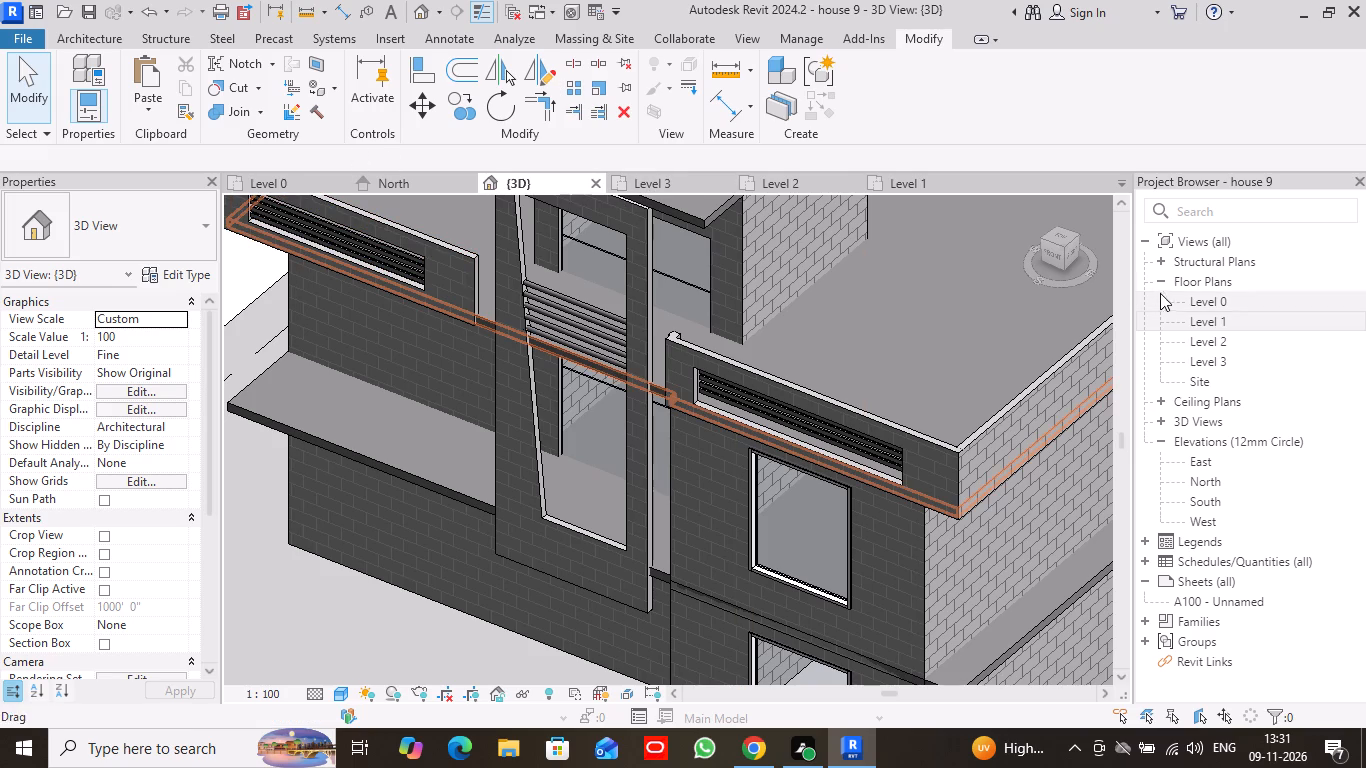
click(1050, 257)
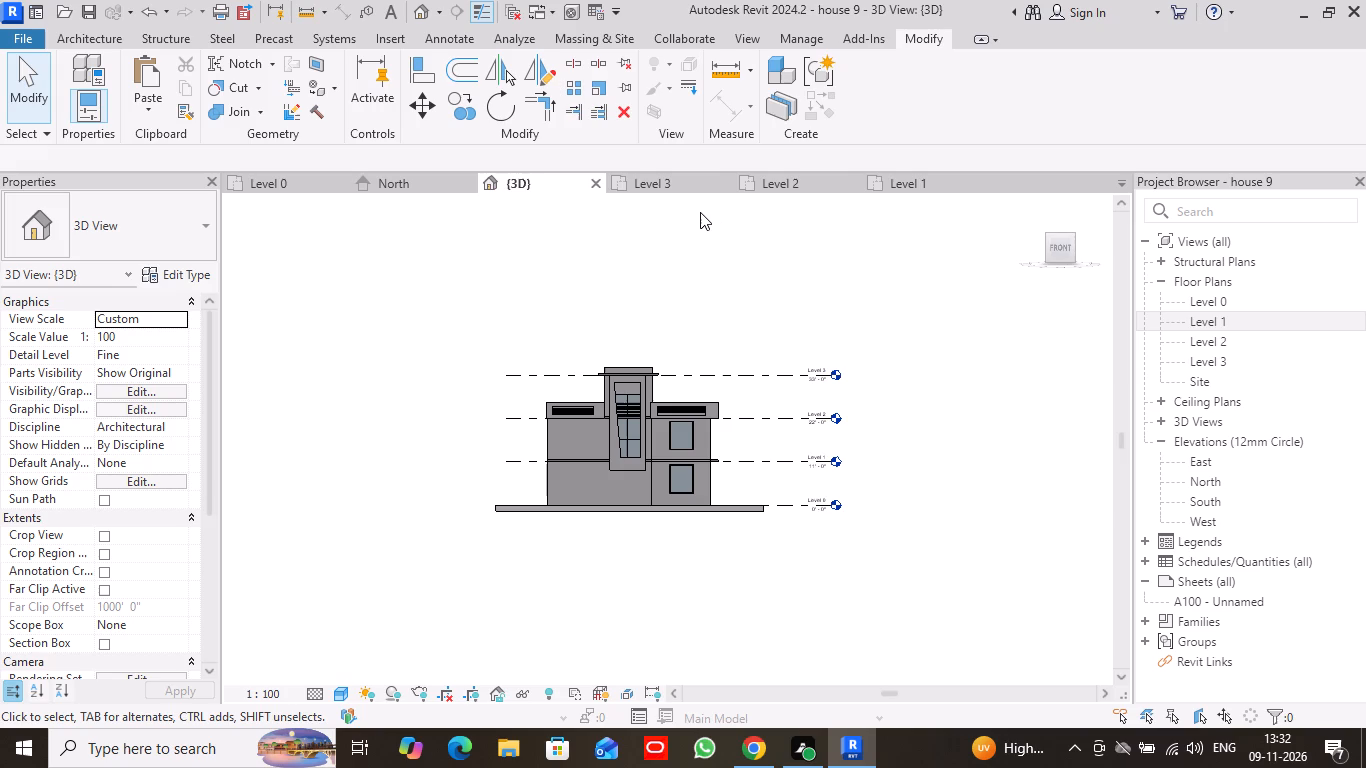
In the Level 2 plan, stretch the tall-opening wall's east end to meet the adjoining wall corner, giving a 10' 2 3/4" length.
click(788, 173)
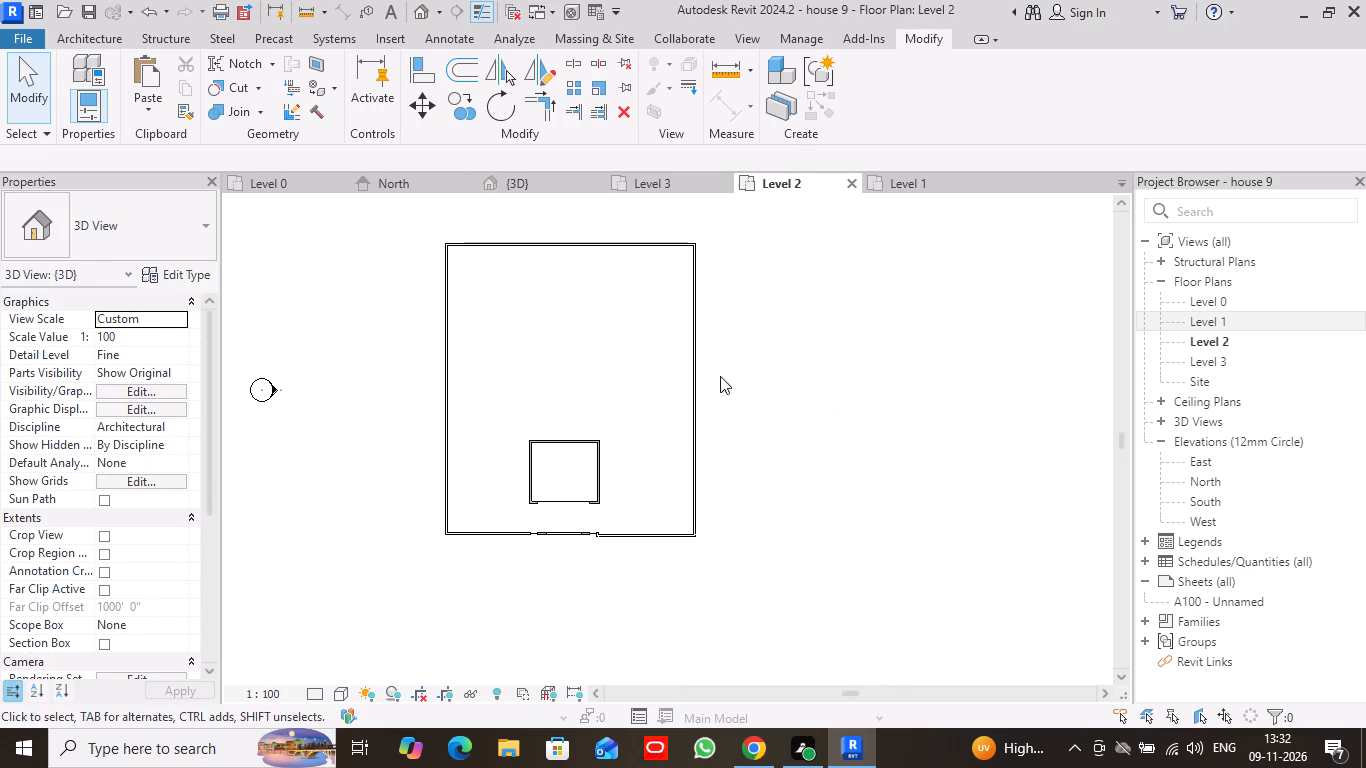
scroll(577, 521, up, 16)
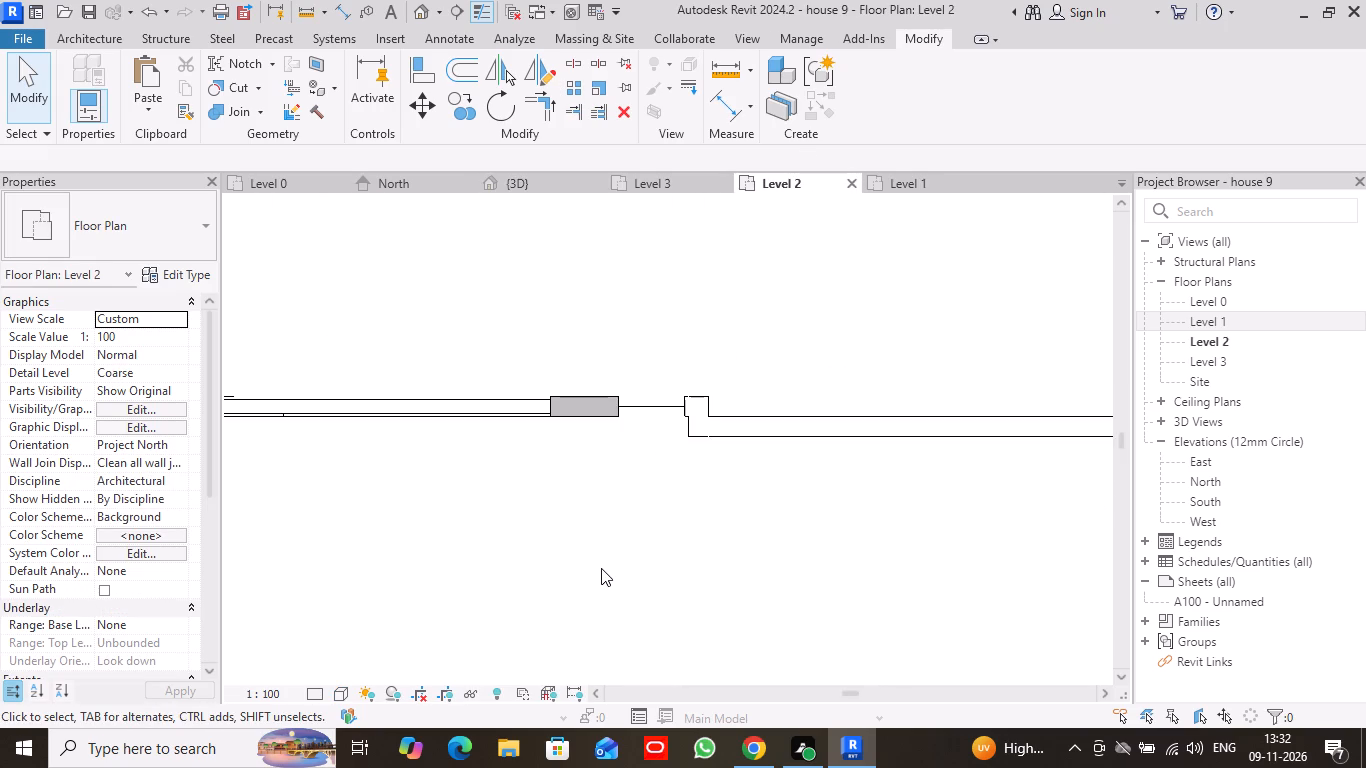
scroll(608, 525, down, 1)
click(599, 421)
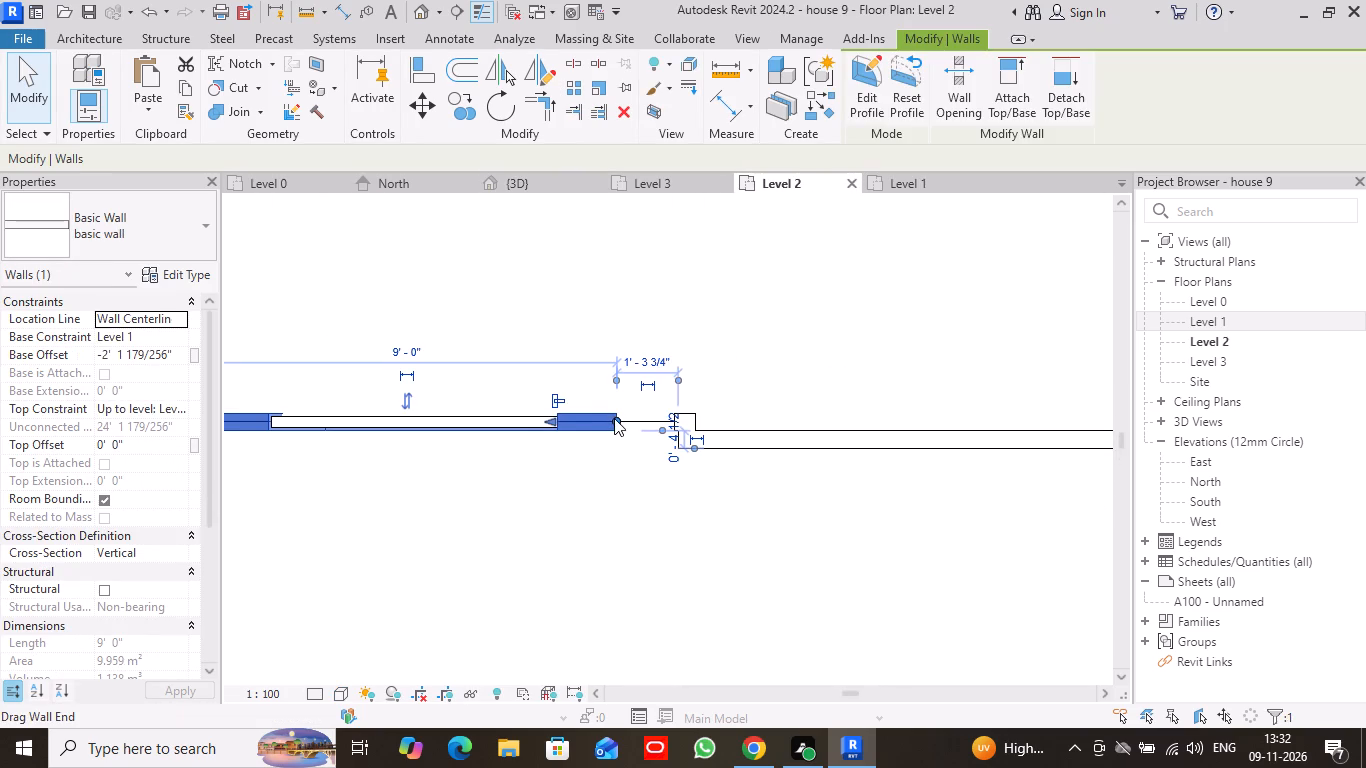
click(614, 418)
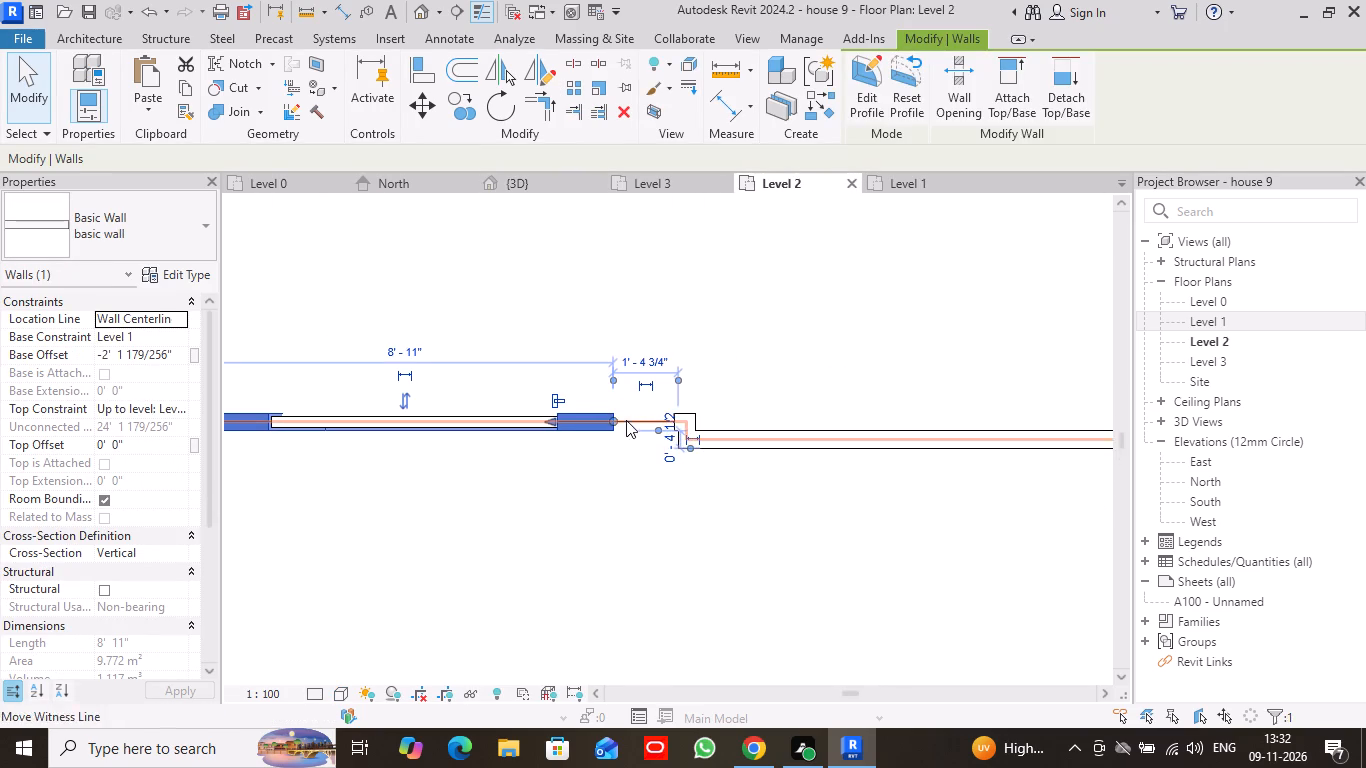
scroll(616, 421, up, 13)
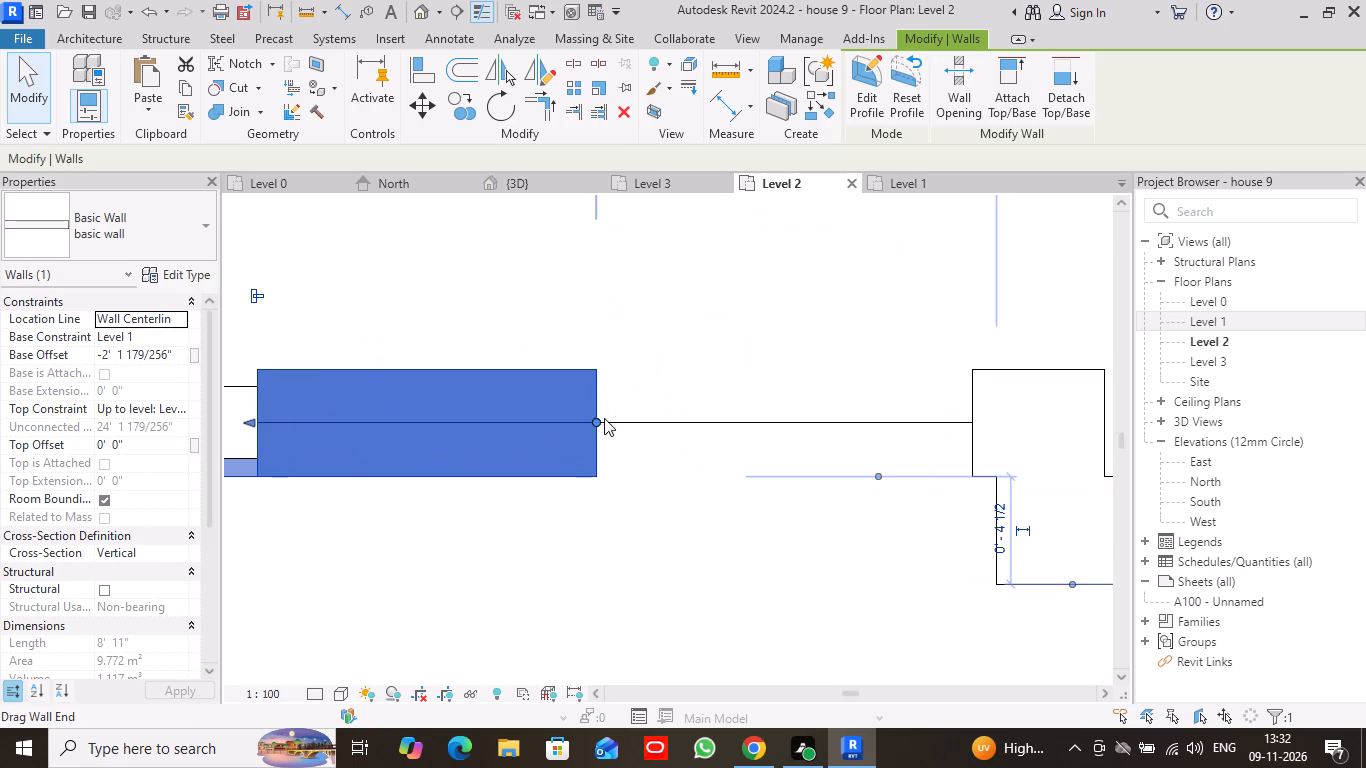
drag(594, 421, 862, 436)
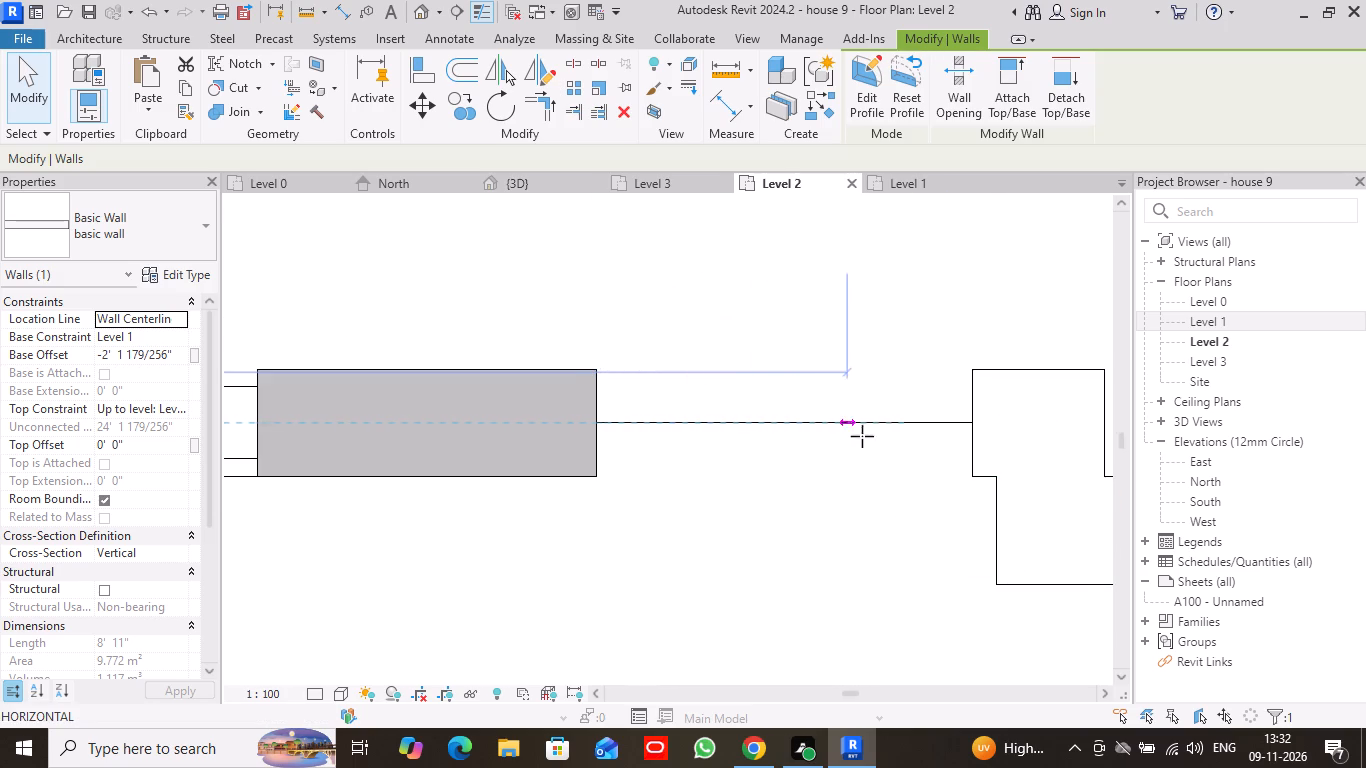
drag(862, 436, 973, 439)
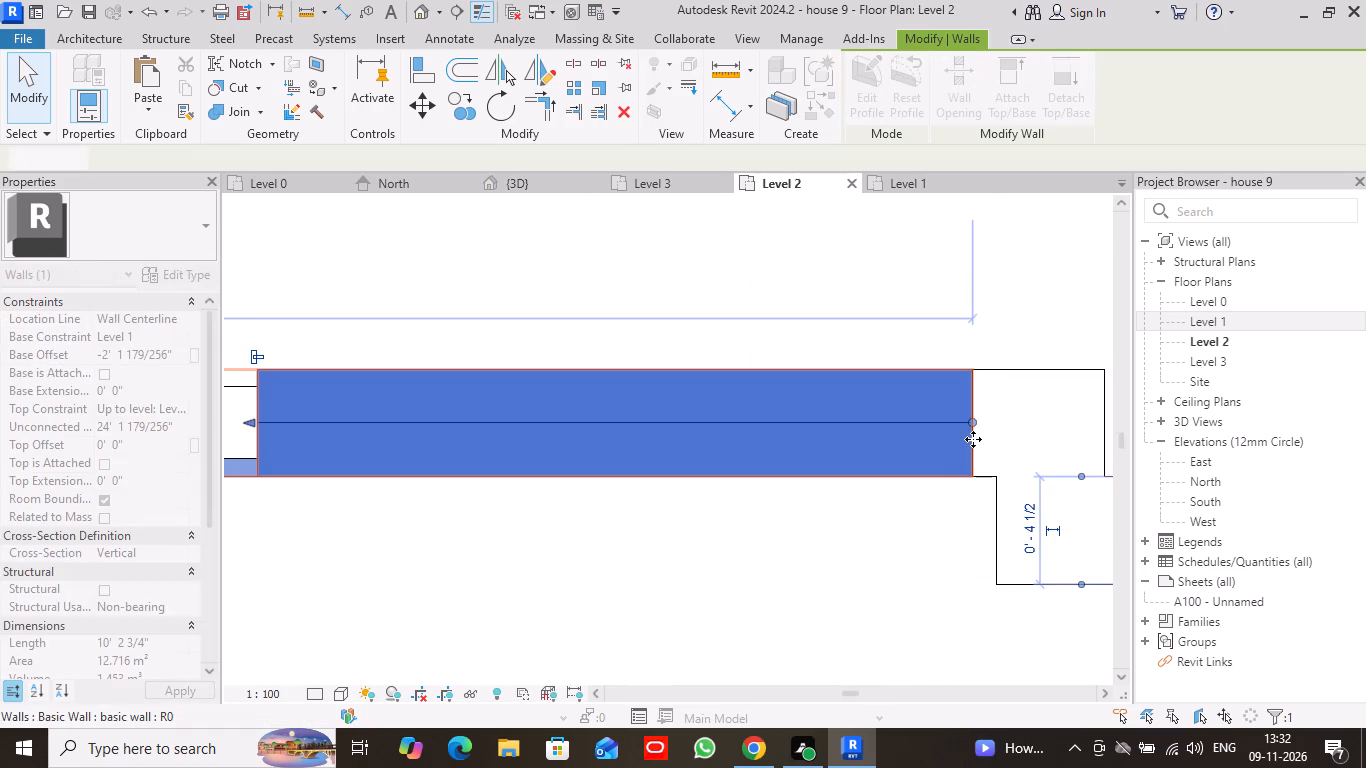
Stretch the same wall's west end to meet the end of the neighbouring front wall, giving an 11' 6" length.
scroll(895, 596, down, 8)
middle_drag(478, 603, 638, 585)
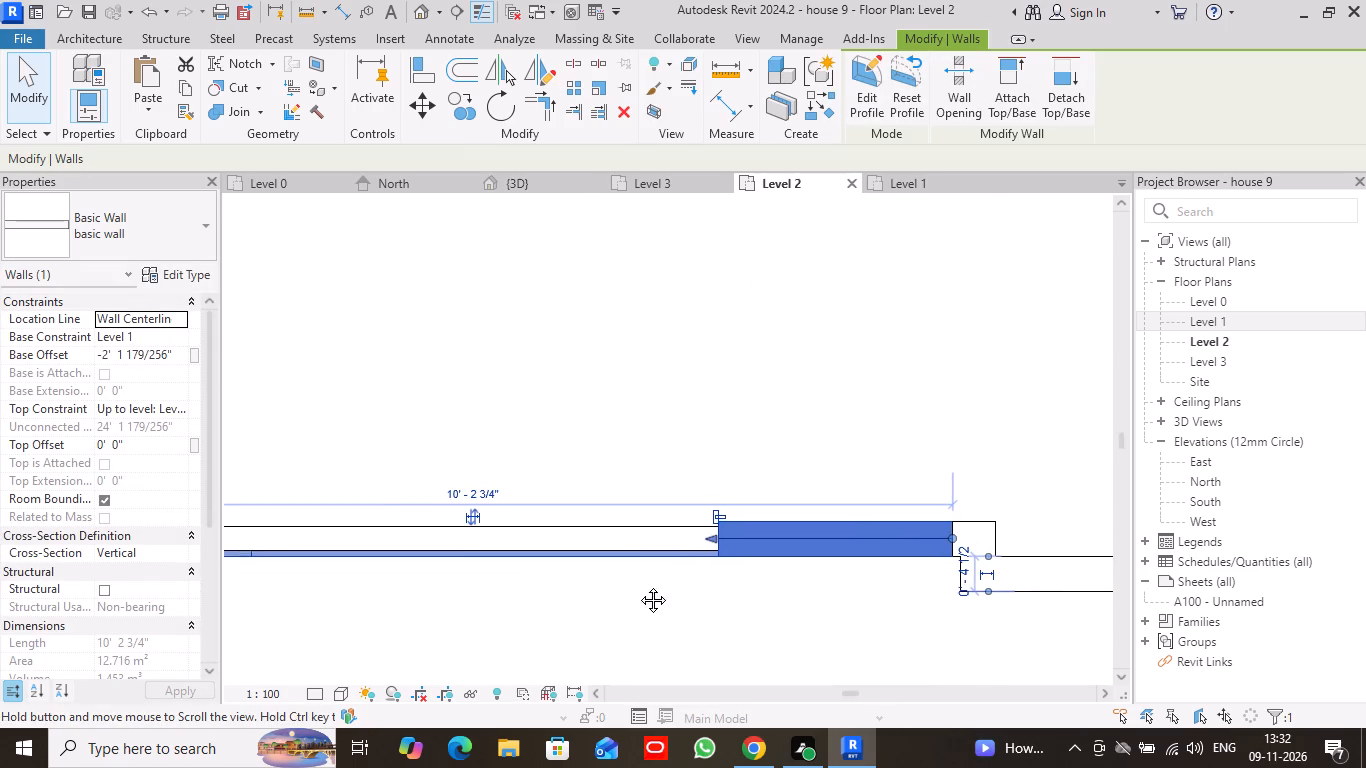
middle_drag(638, 585, 958, 605)
middle_drag(390, 609, 601, 595)
scroll(601, 595, up, 4)
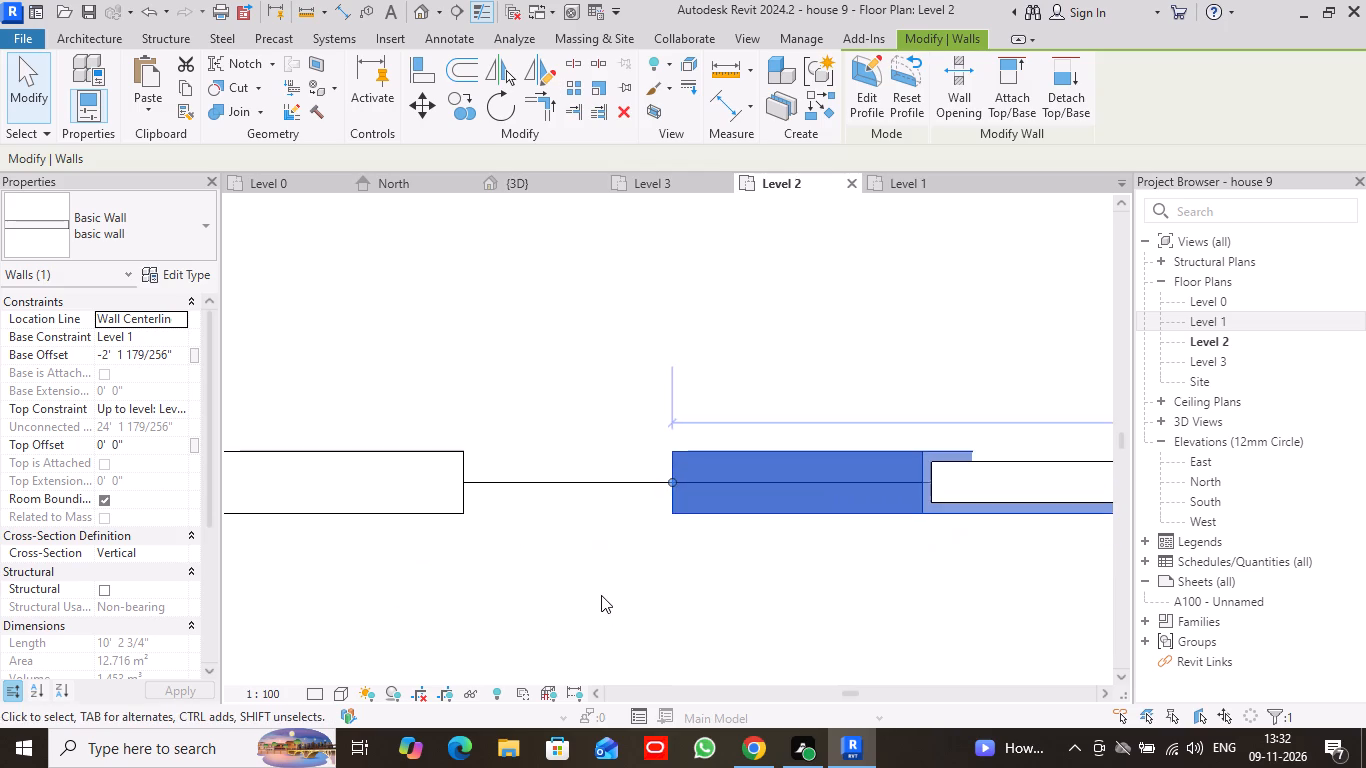
scroll(510, 578, up, 1)
middle_drag(510, 578, 619, 587)
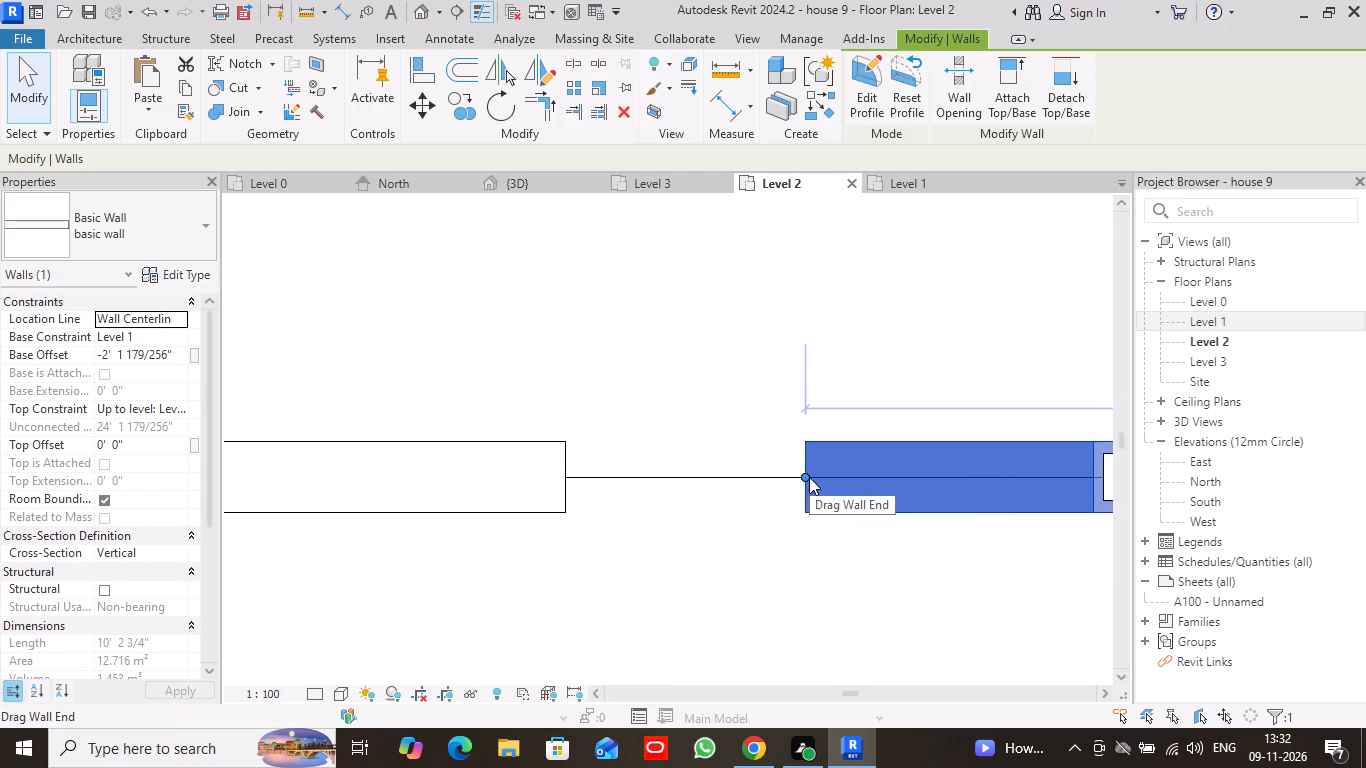
drag(806, 476, 621, 478)
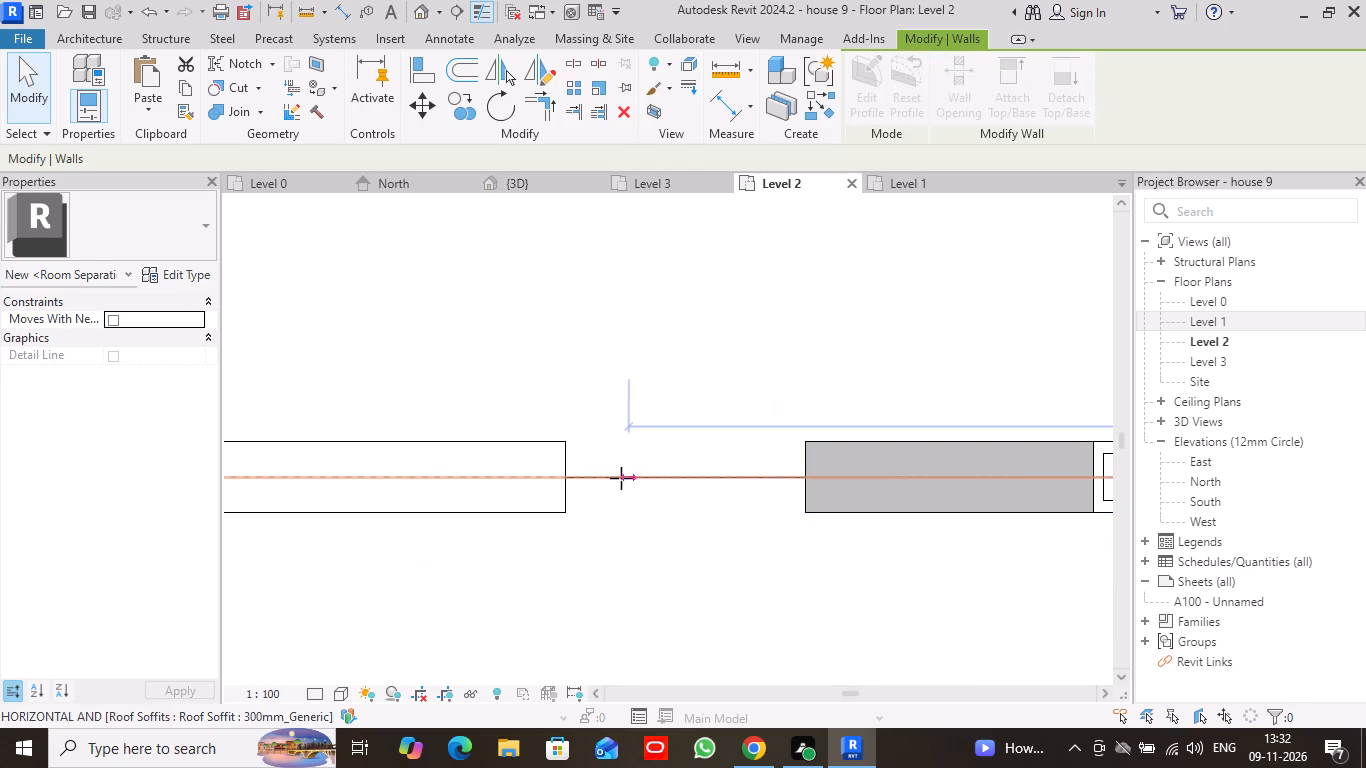
drag(621, 478, 568, 479)
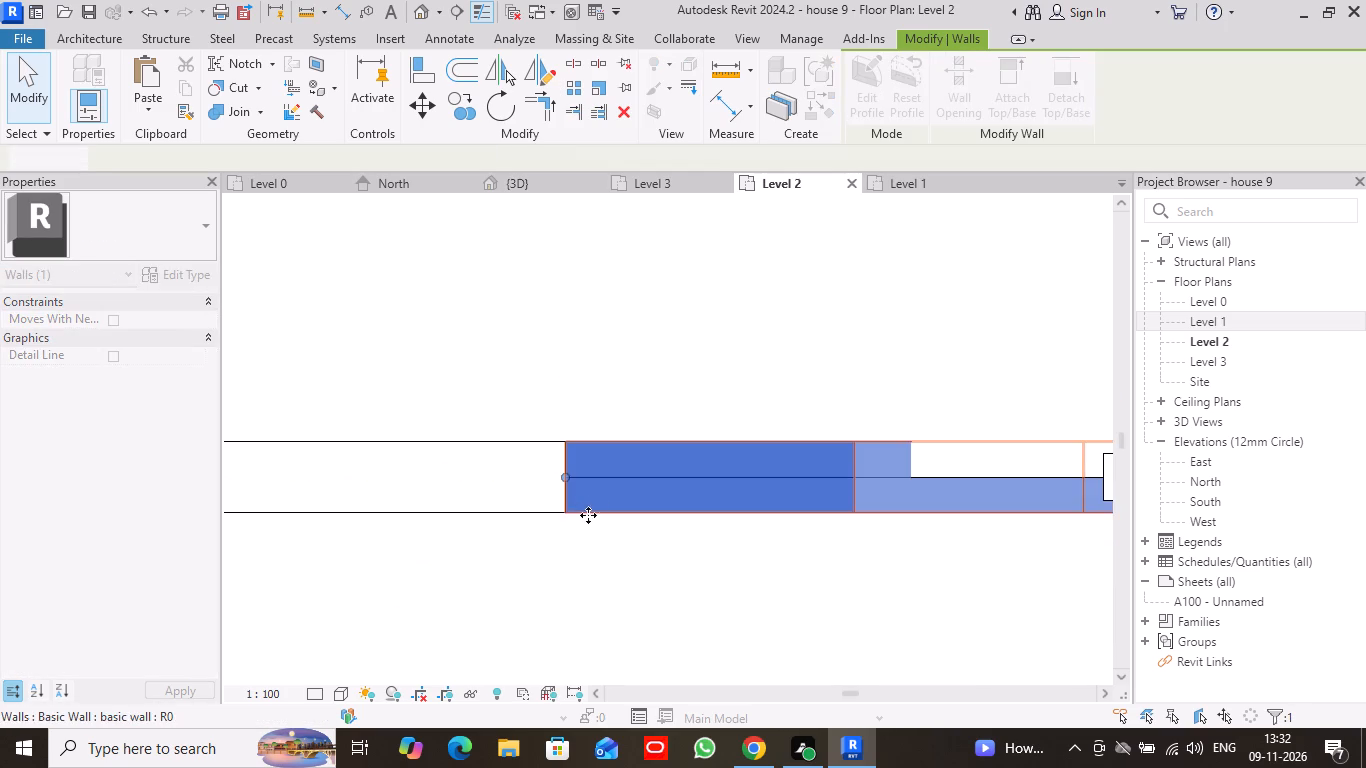
Examine both end joints of the stretched wall in the Level 2 plan and leave the wall deselected.
scroll(606, 586, down, 8)
middle_drag(961, 624, 247, 528)
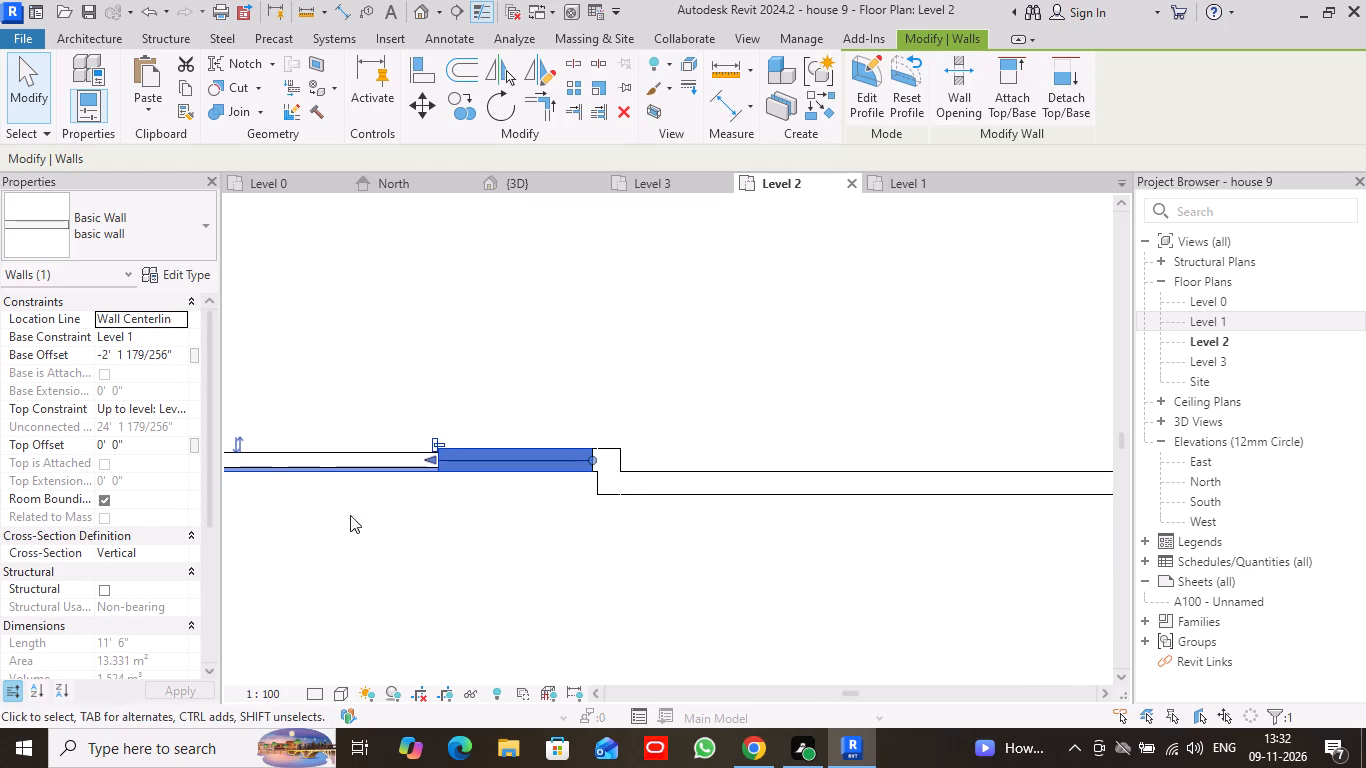
scroll(591, 537, up, 10)
middle_drag(559, 384, 546, 729)
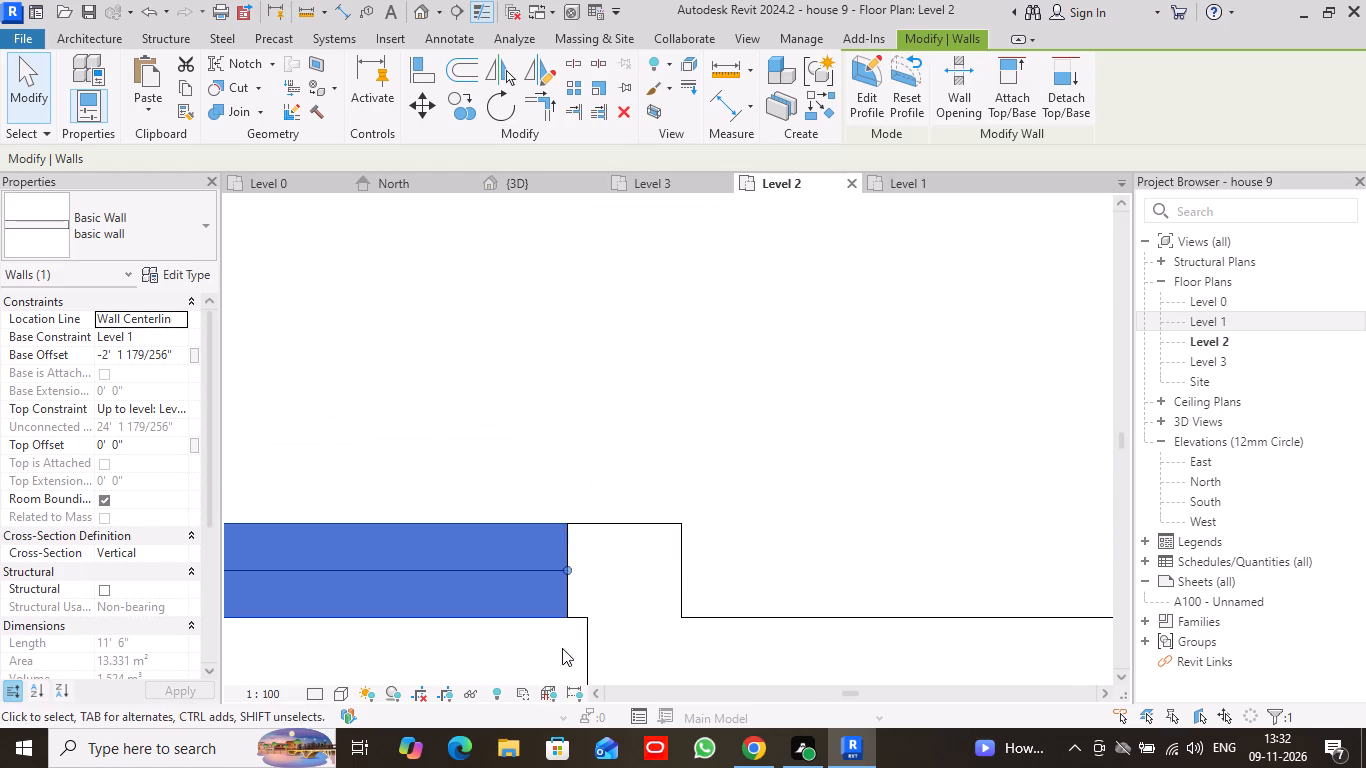
click(566, 570)
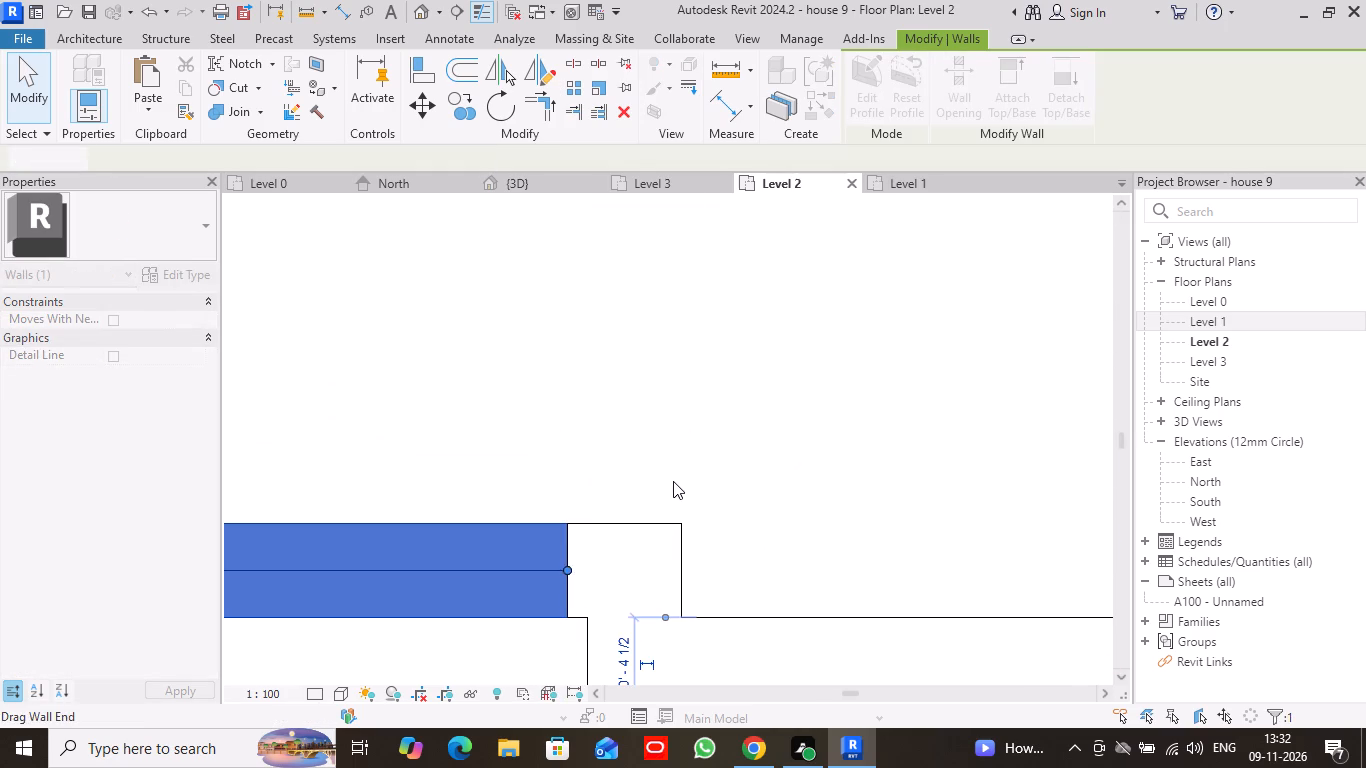
scroll(676, 471, down, 6)
click(12, 77)
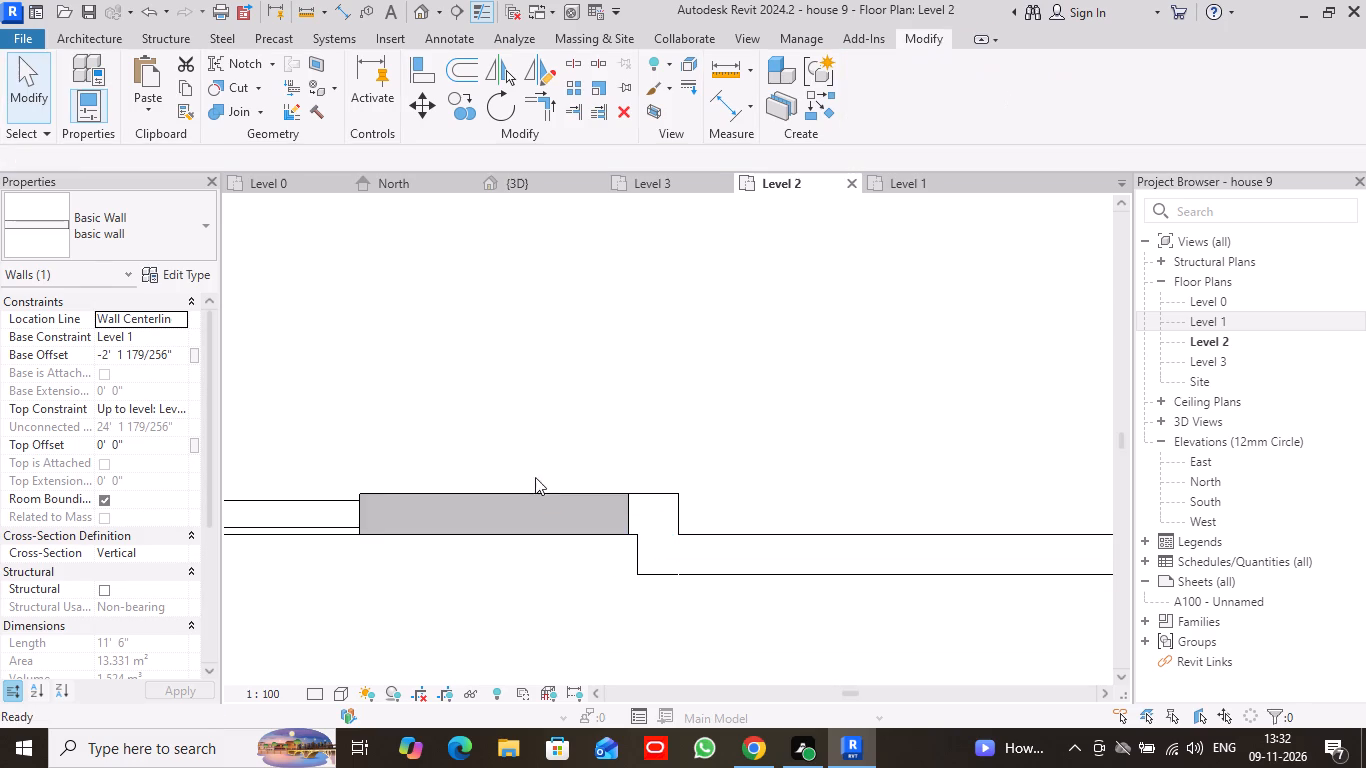
scroll(546, 484, down, 13)
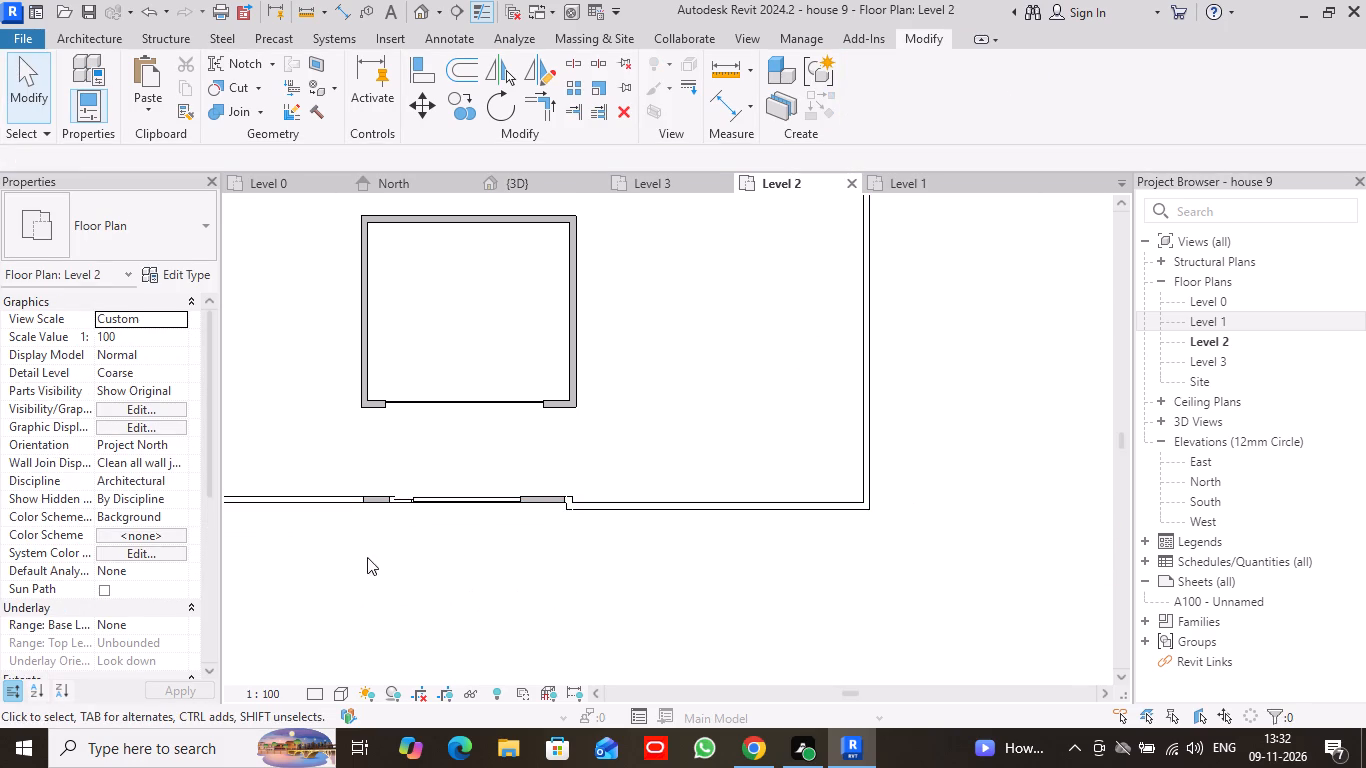
scroll(388, 512, up, 13)
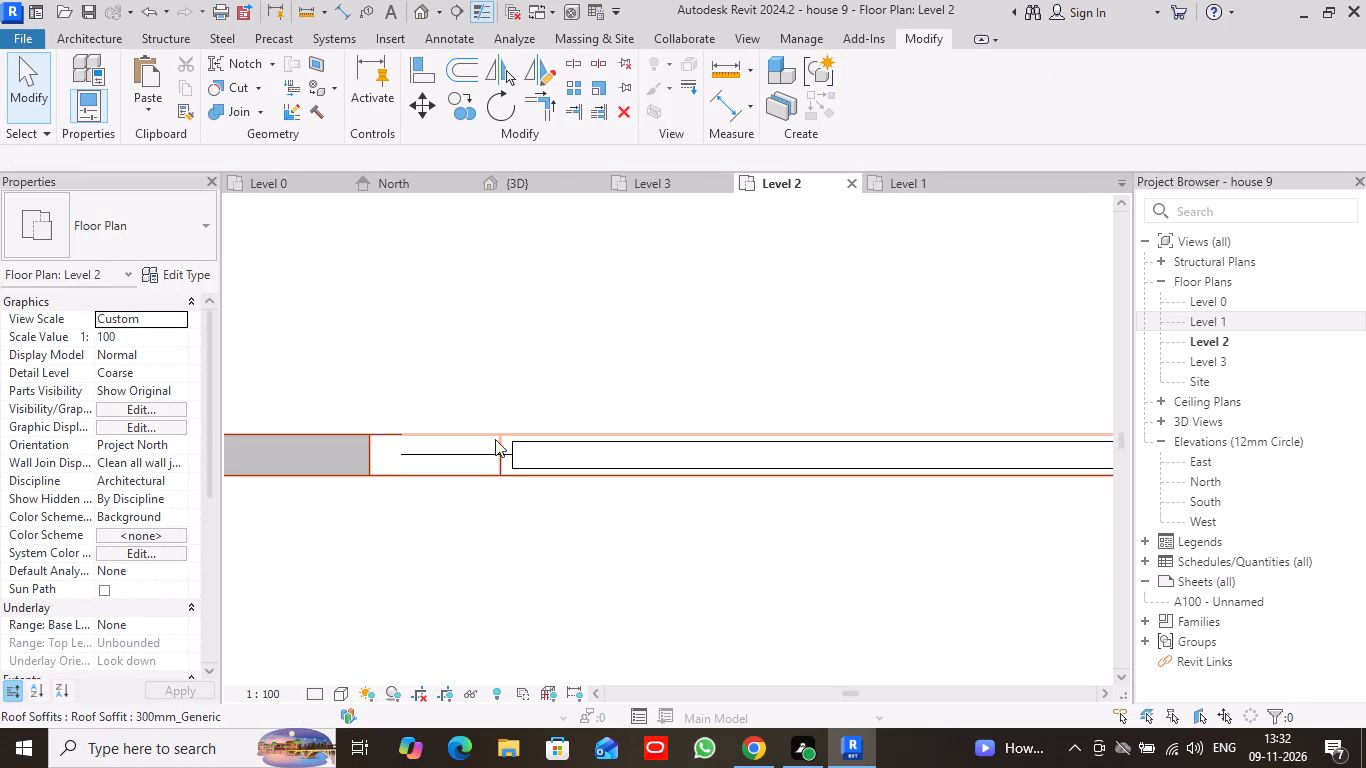
Examine the stretched tall-opening wall and its joints with the adjoining facade in 3D from a raised front-corner angle.
click(533, 181)
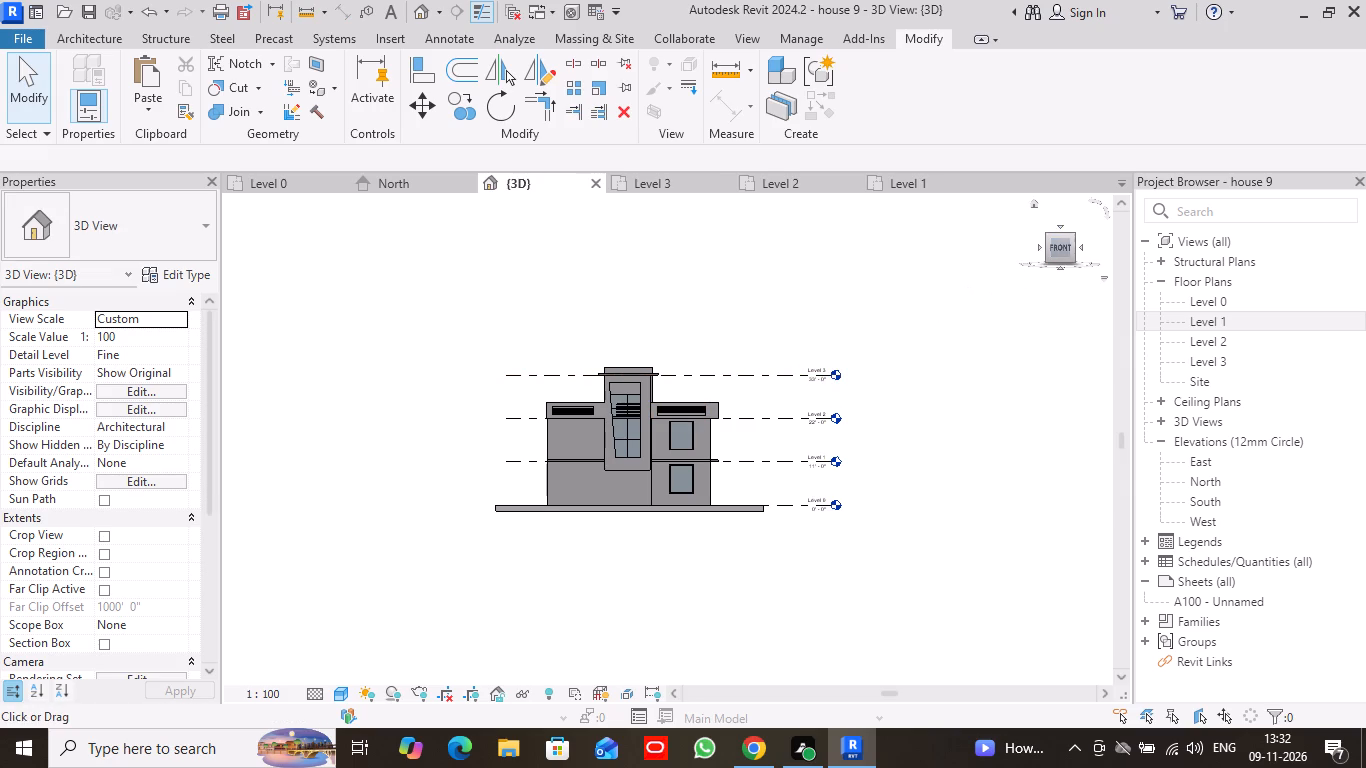
drag(1072, 238, 1029, 253)
scroll(584, 431, up, 3)
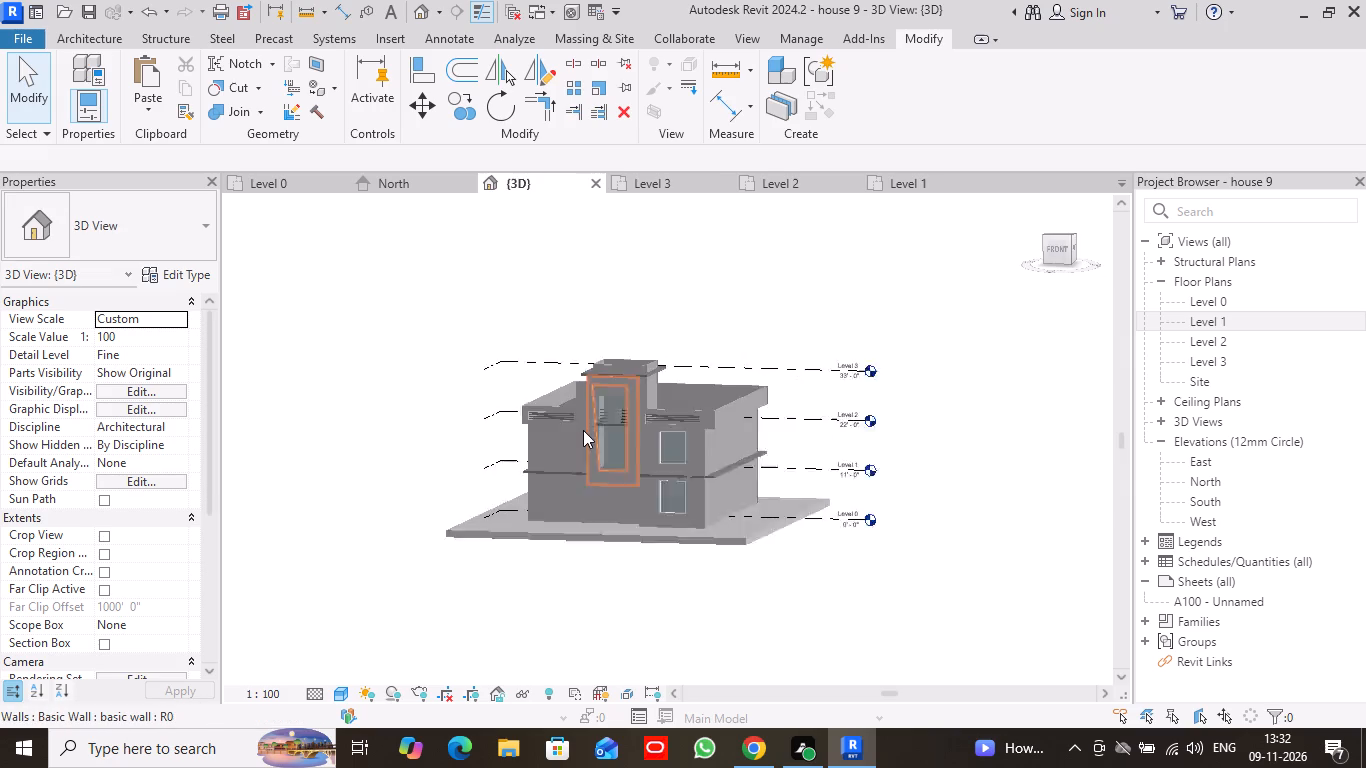
scroll(583, 430, up, 12)
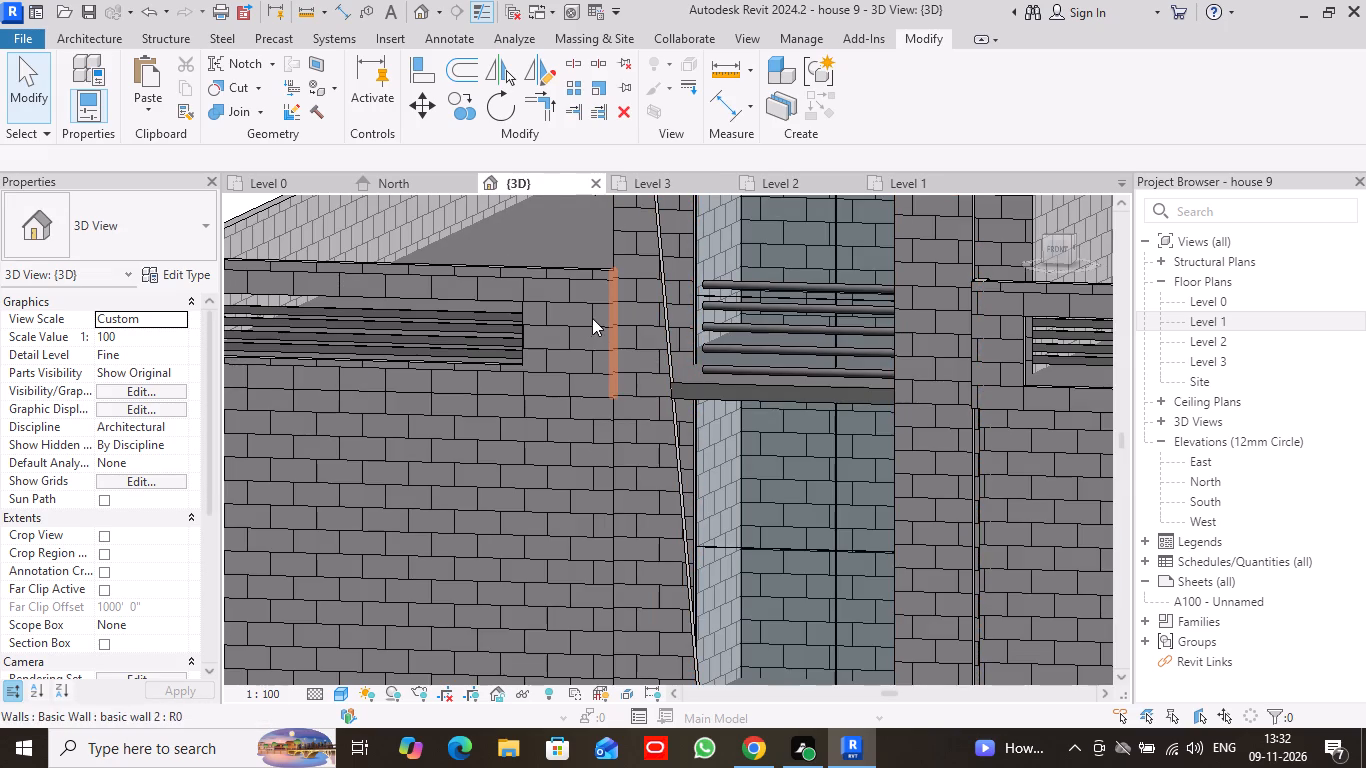
scroll(592, 318, down, 7)
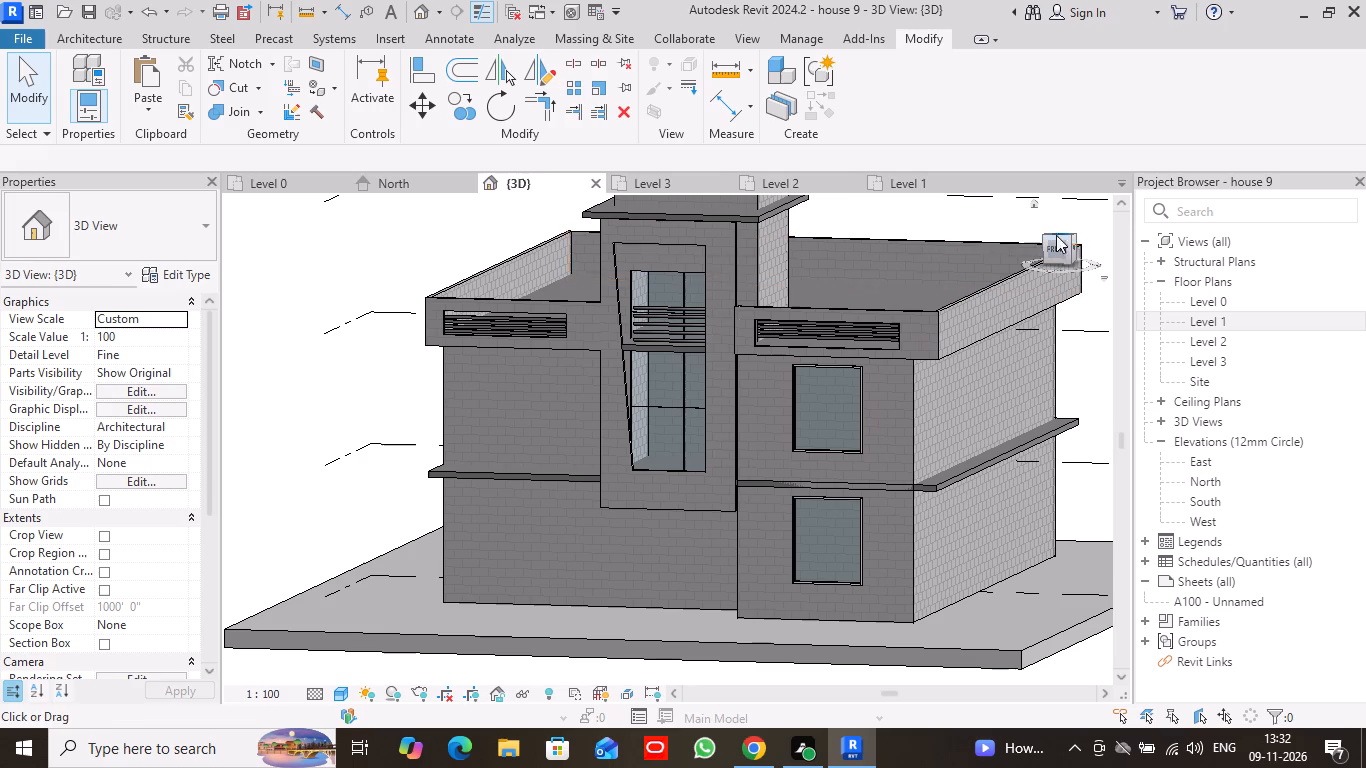
drag(1068, 238, 1059, 245)
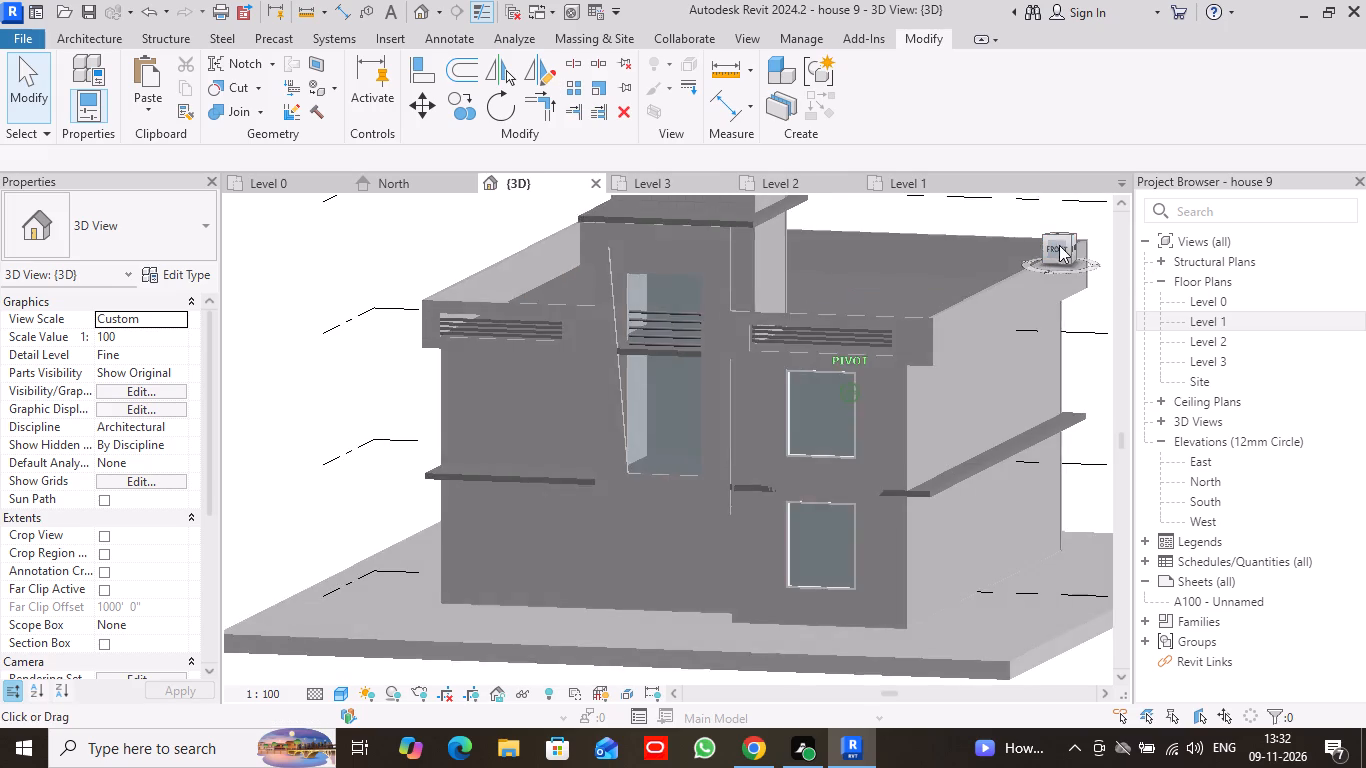
drag(1059, 245, 1032, 256)
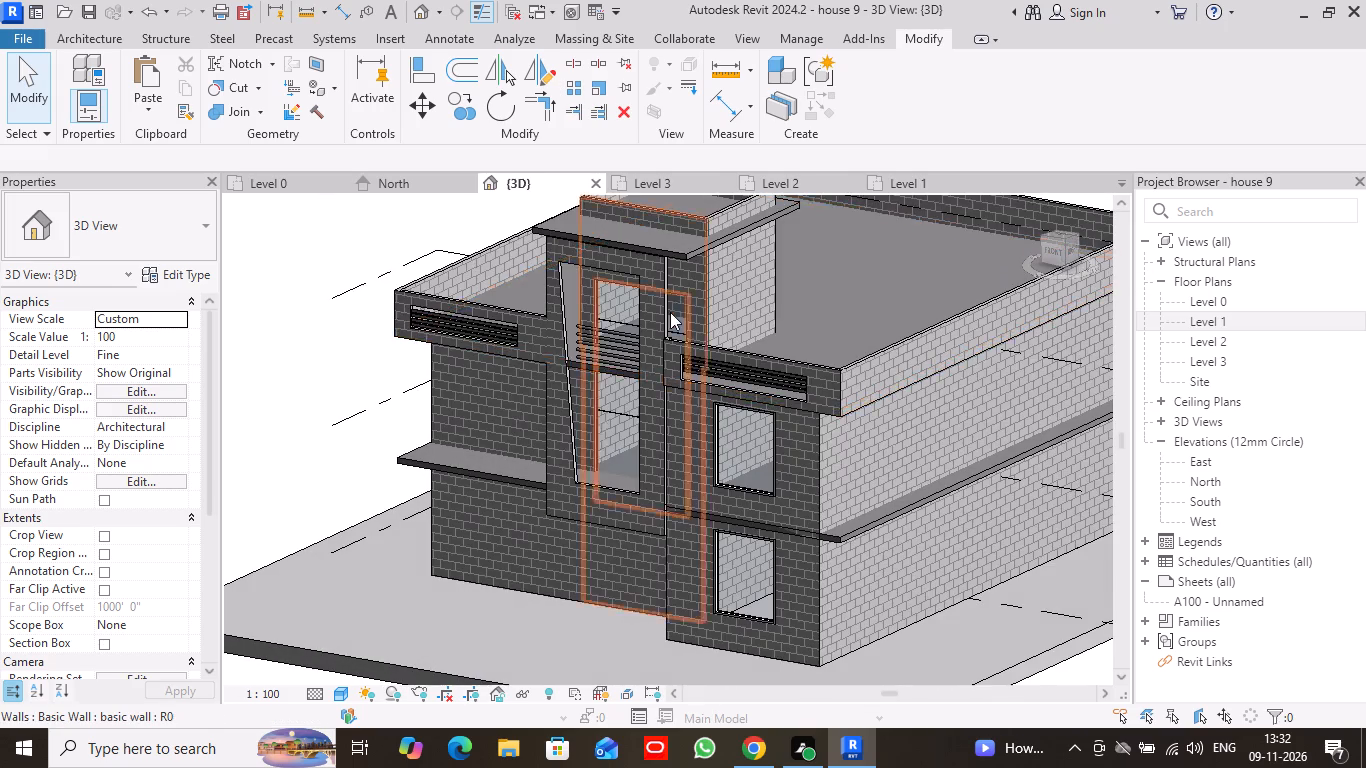
scroll(660, 309, up, 4)
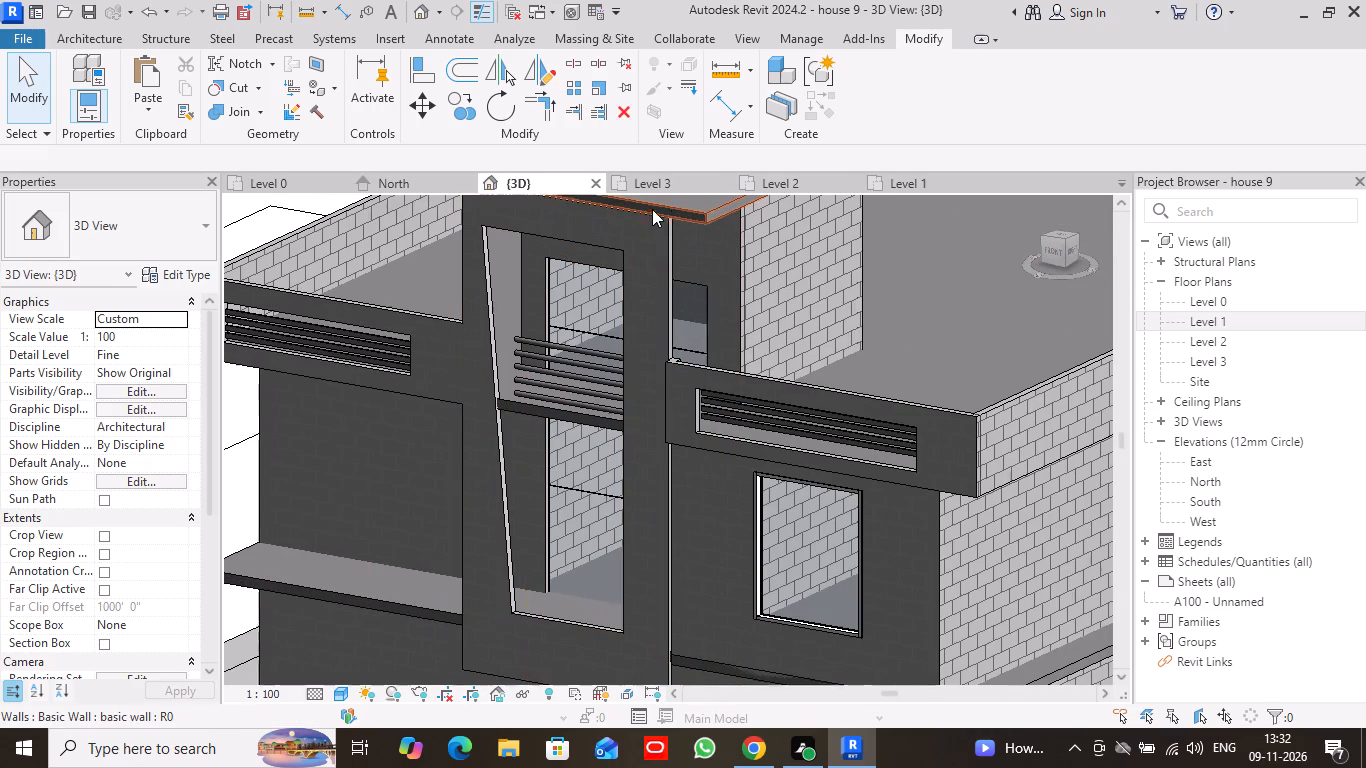
Inspect the whole house in 3D, then the front facade around the barred tall opening, the louvred parapet bands and the front windows.
scroll(683, 334, down, 2)
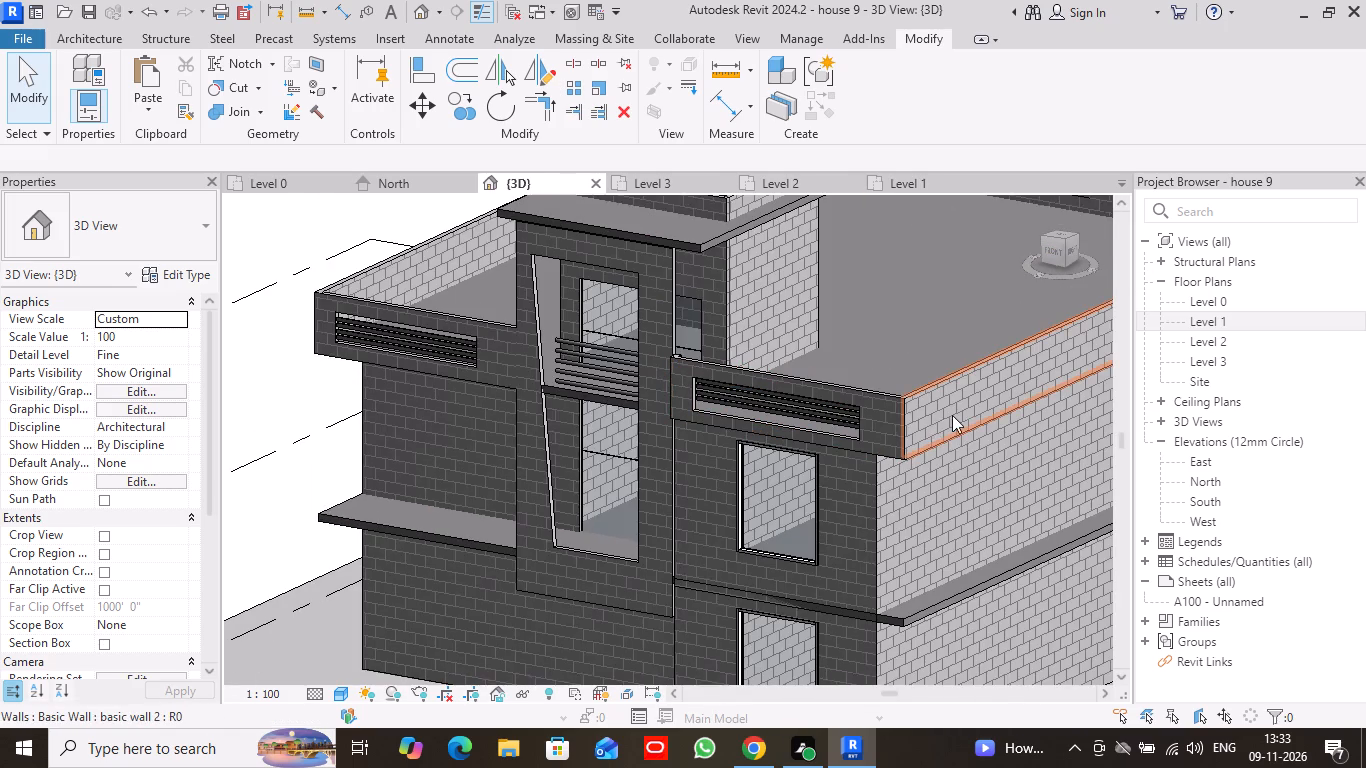
scroll(950, 417, down, 2)
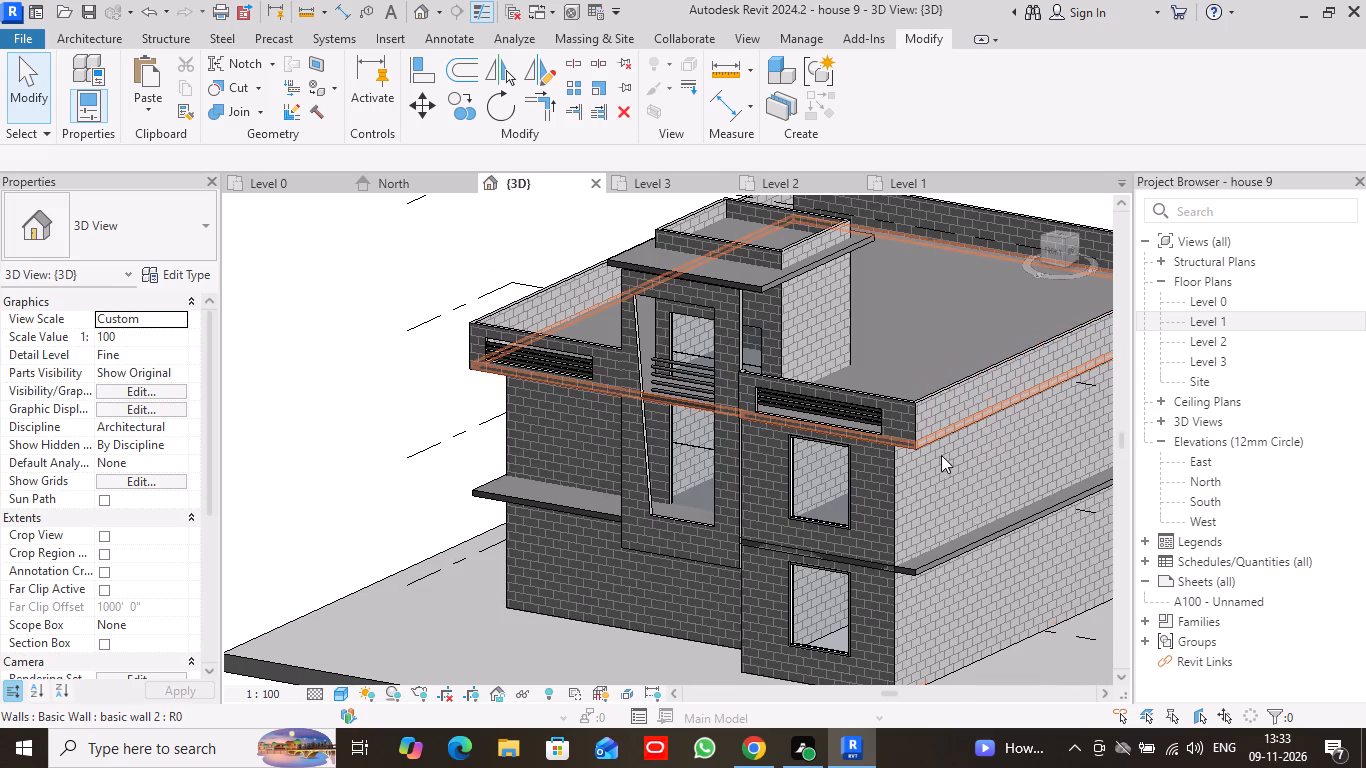
scroll(952, 487, down, 3)
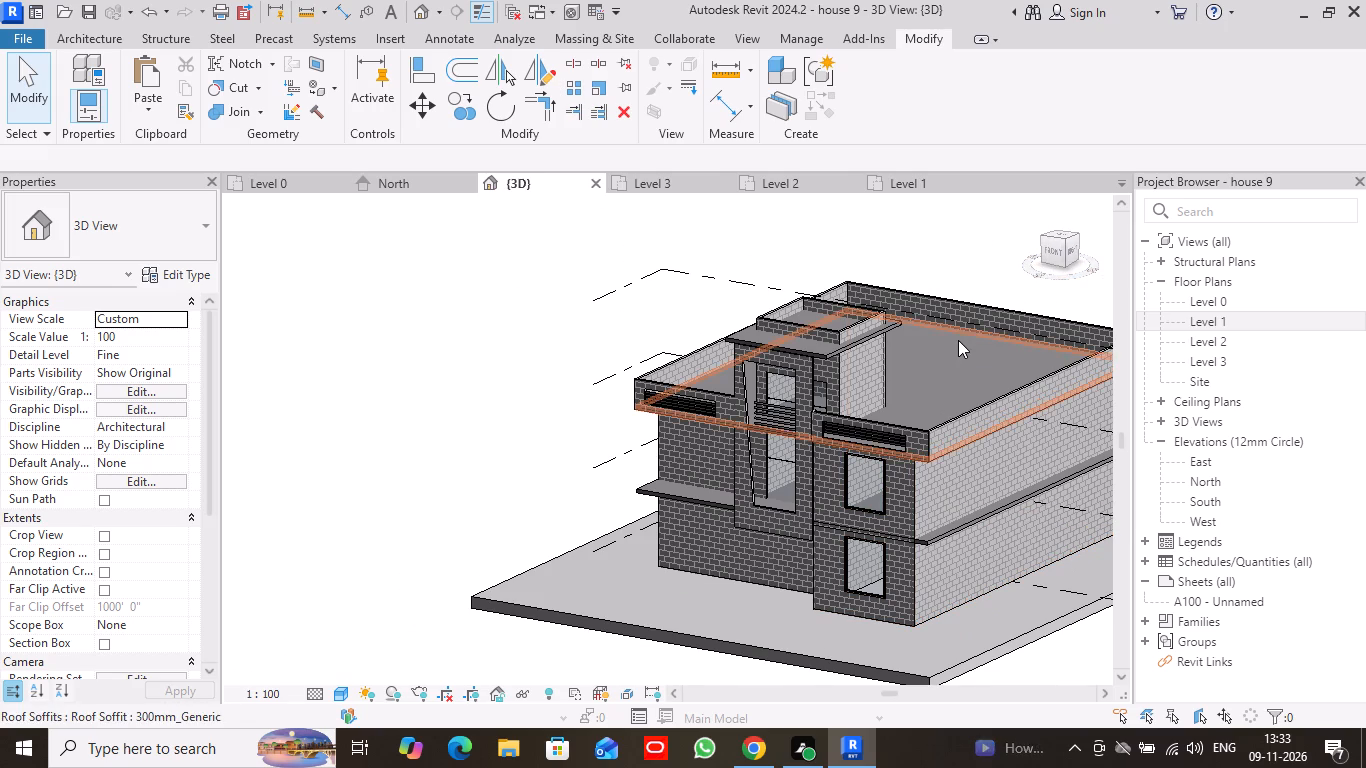
middle_drag(958, 340, 825, 314)
scroll(647, 407, up, 2)
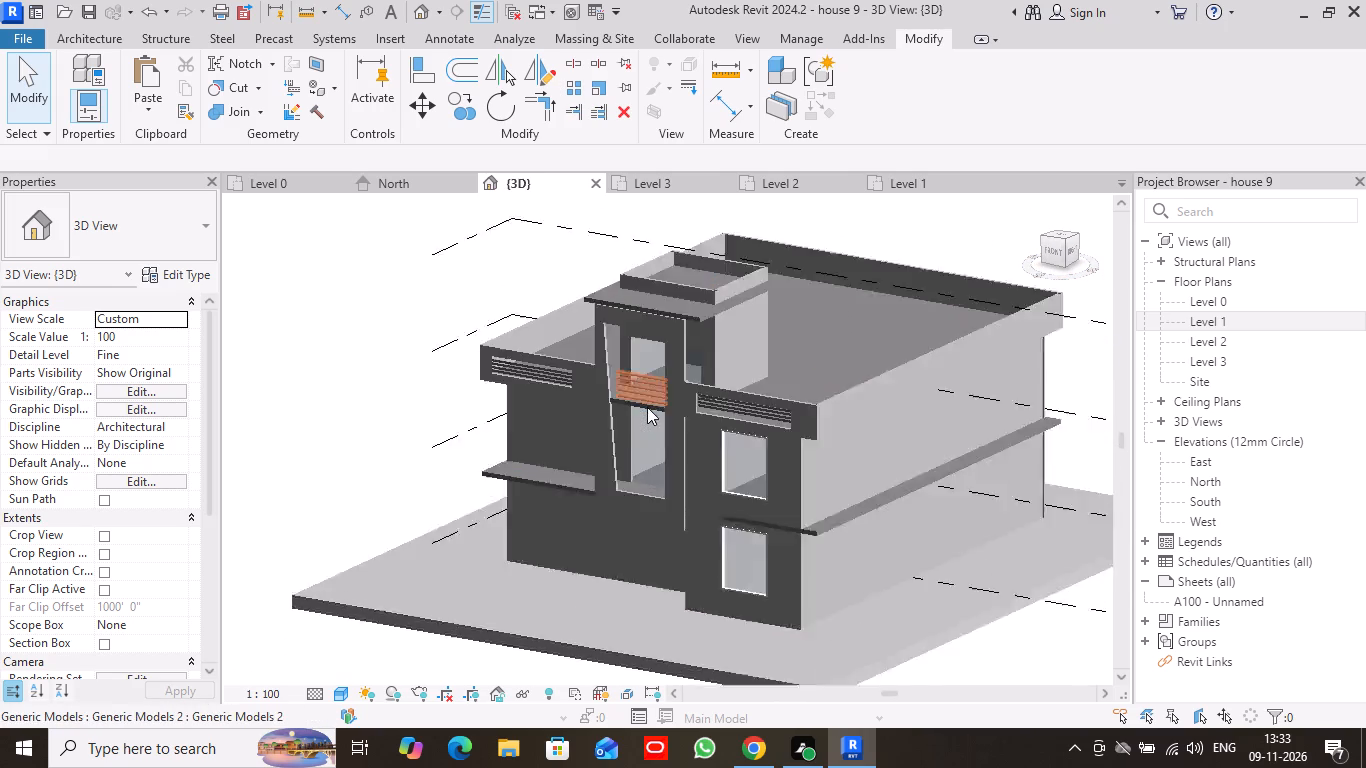
scroll(647, 407, up, 8)
scroll(634, 505, down, 5)
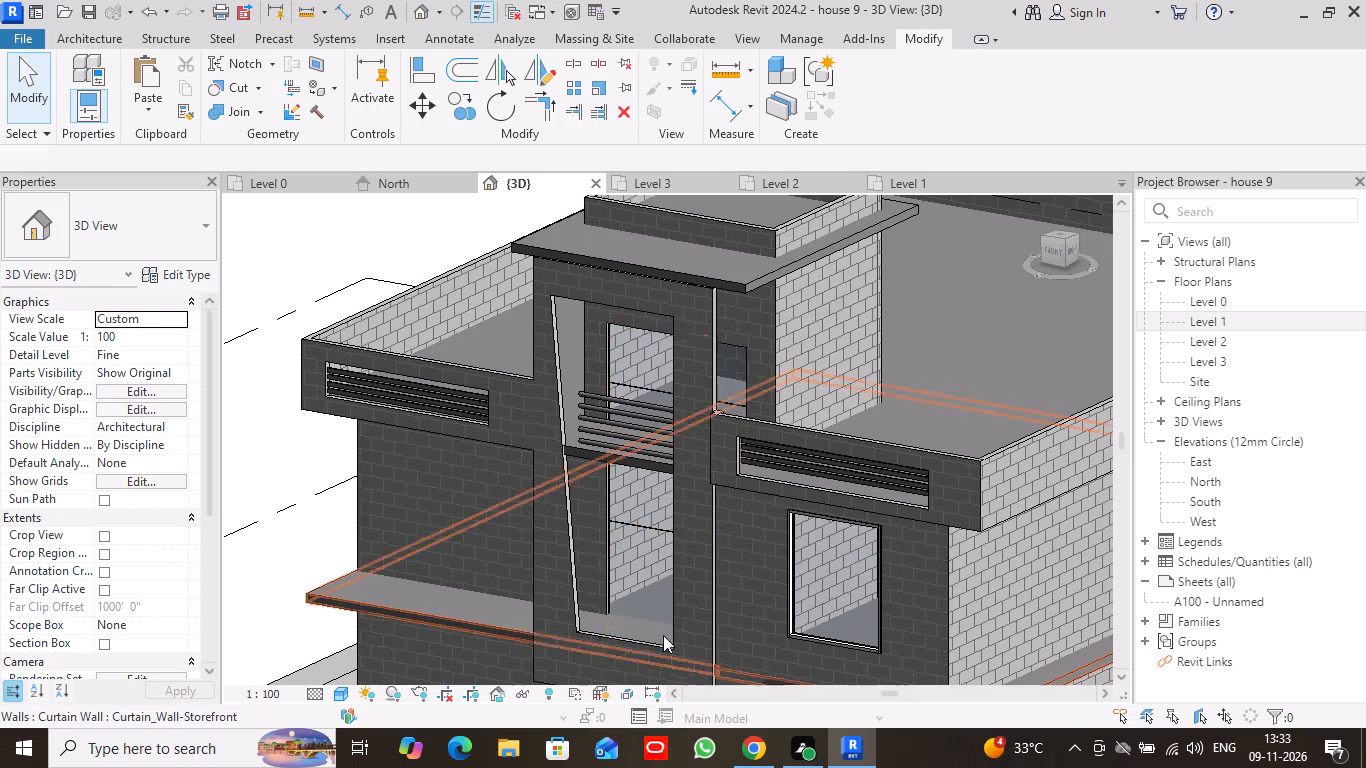
scroll(674, 644, down, 4)
scroll(788, 625, up, 5)
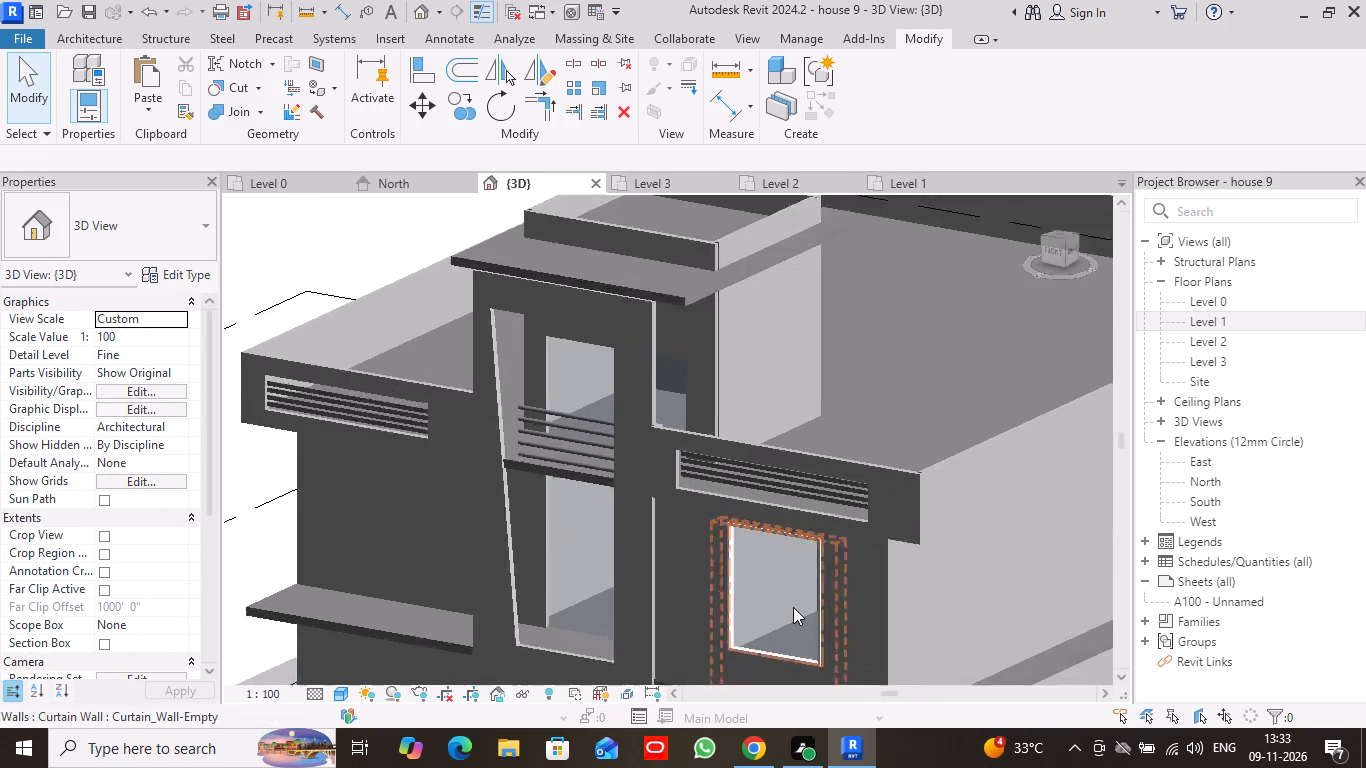
scroll(793, 607, up, 4)
scroll(206, 578, down, 4)
scroll(298, 573, down, 3)
scroll(401, 574, down, 3)
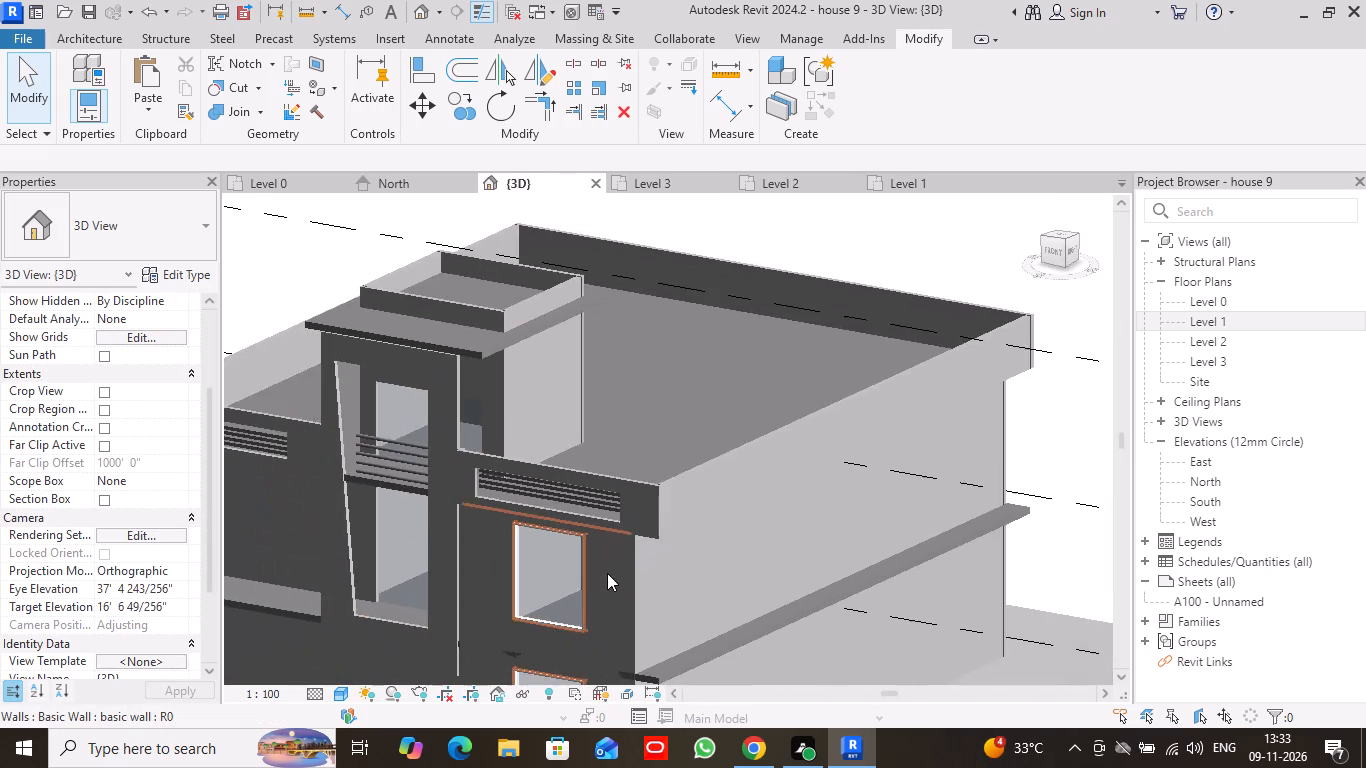
middle_drag(256, 566, 634, 478)
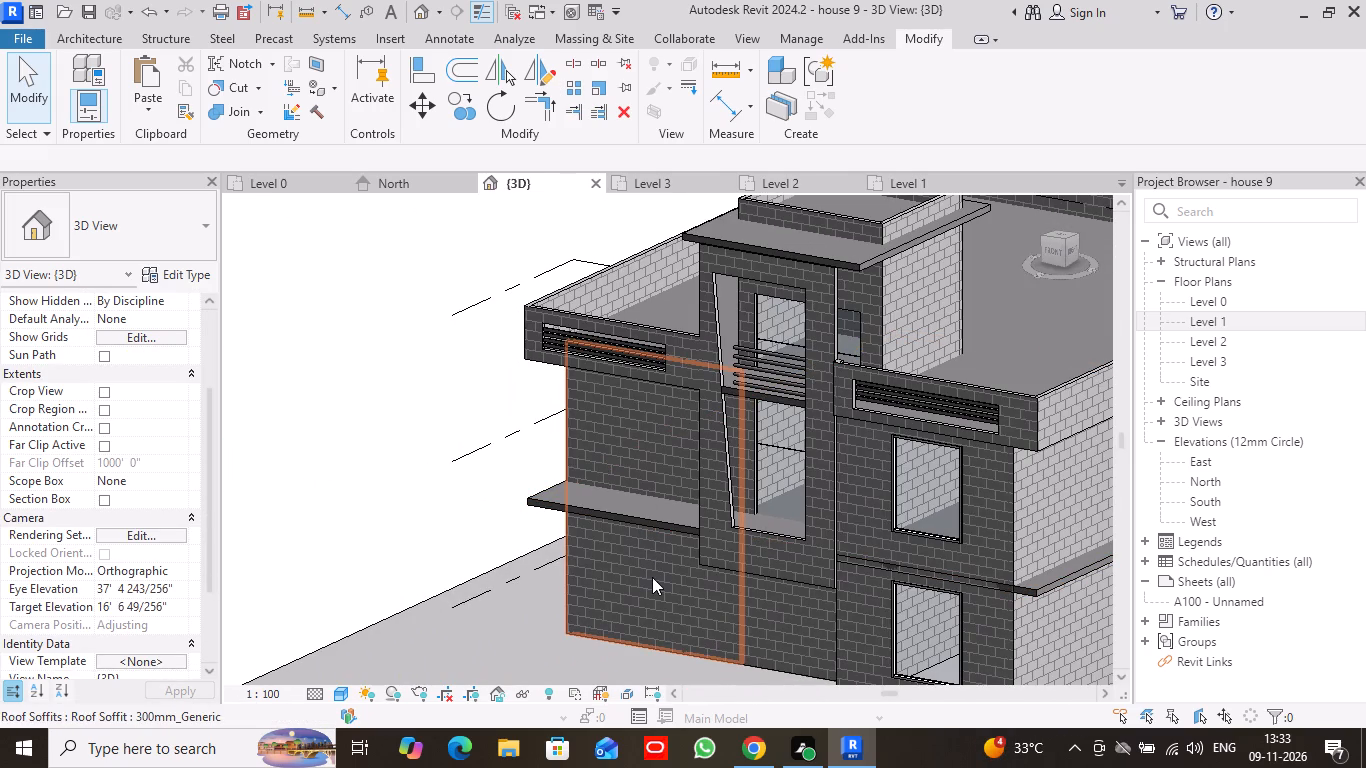
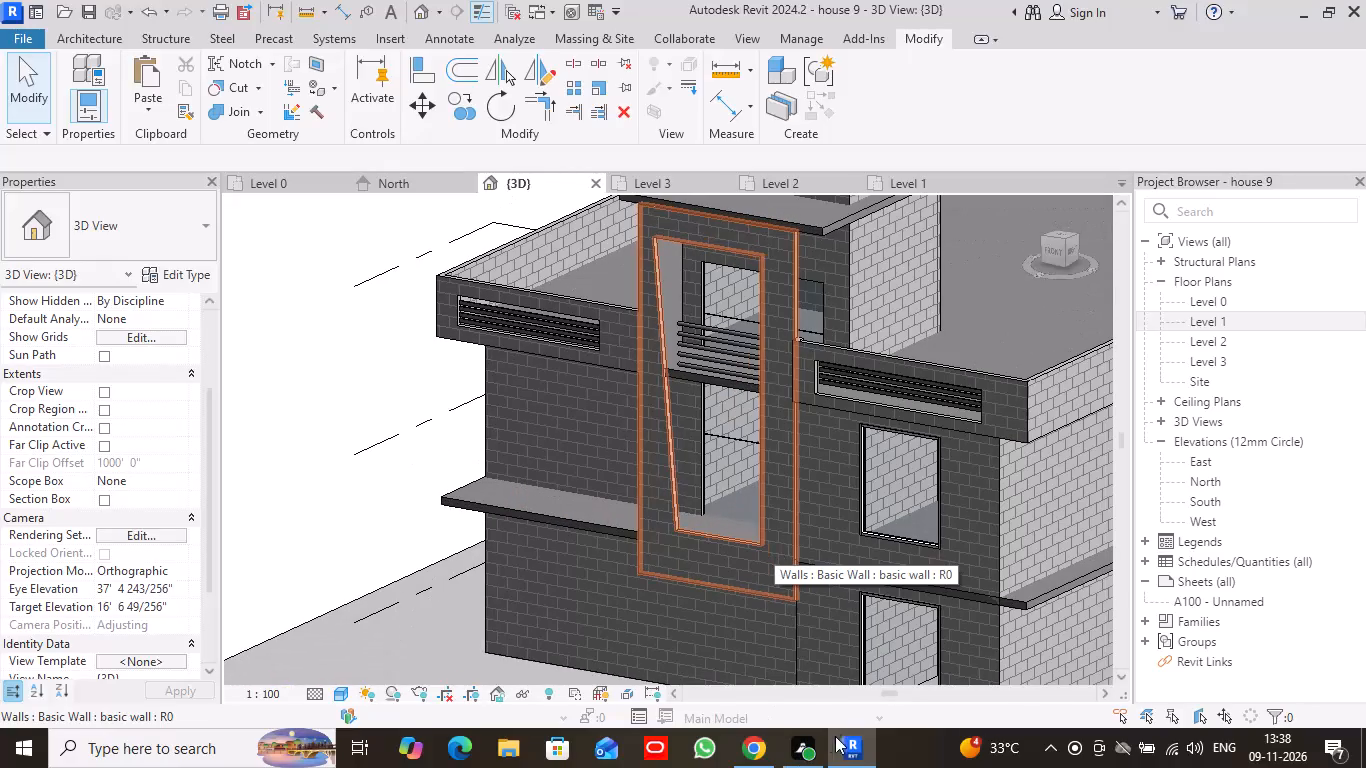
Examine the front facade in 3D around the barred tall opening, the louvred parapet bands and the west-end ledge.
scroll(778, 548, up, 1)
scroll(778, 548, down, 1)
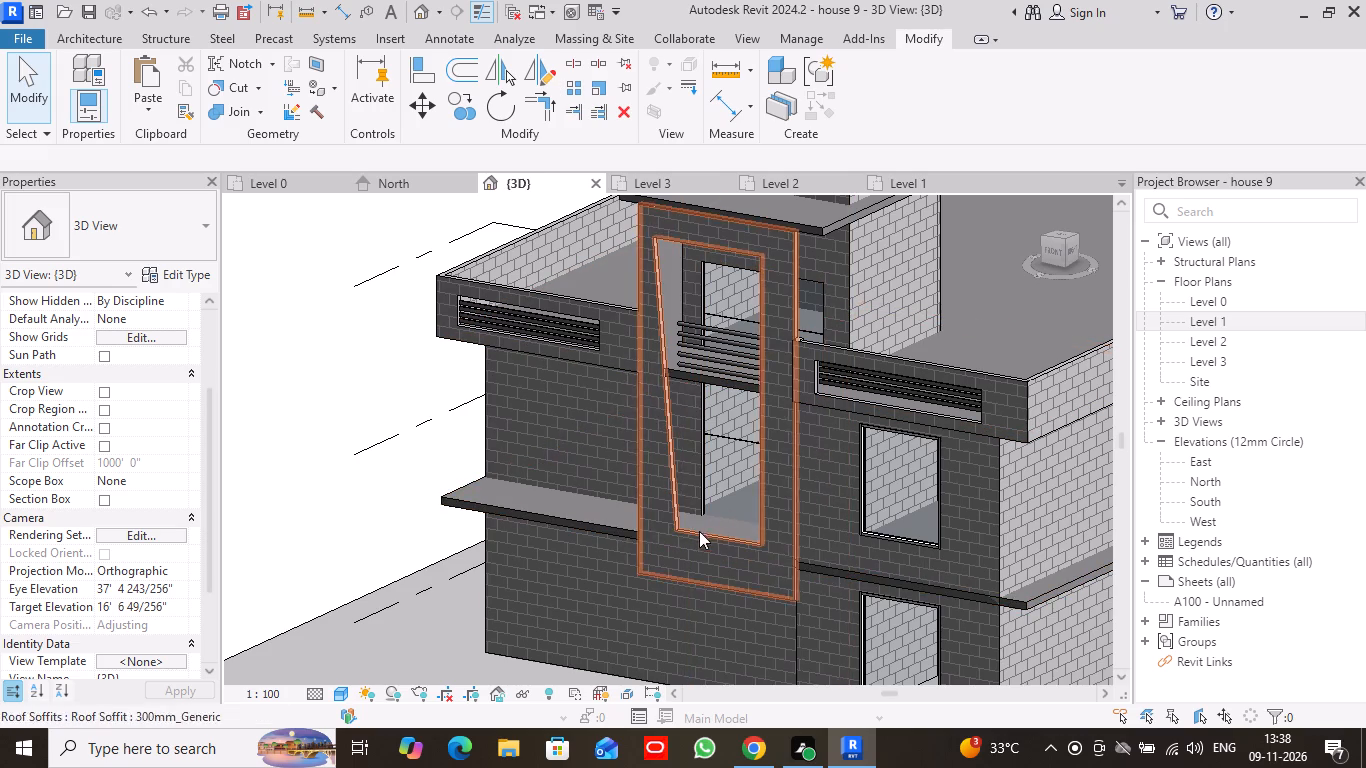
scroll(802, 528, down, 1)
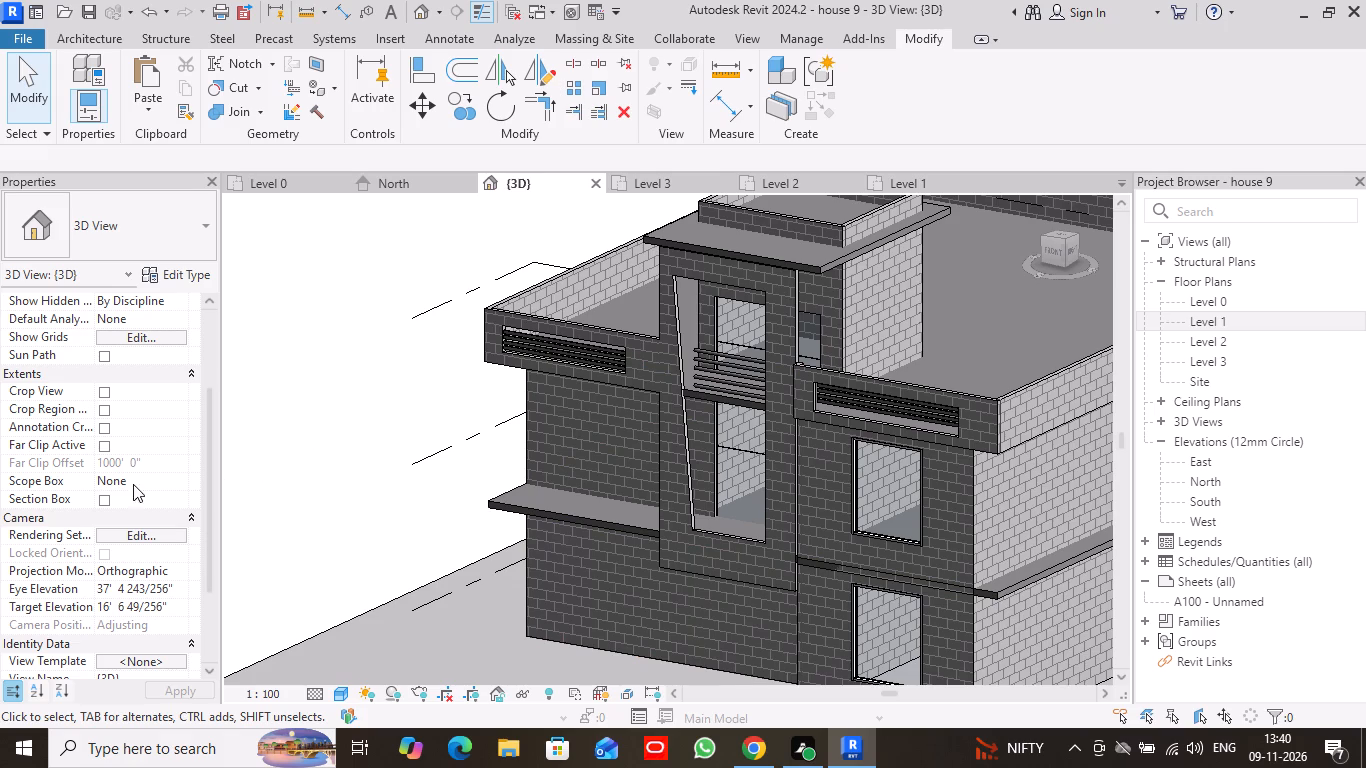
scroll(506, 419, up, 3)
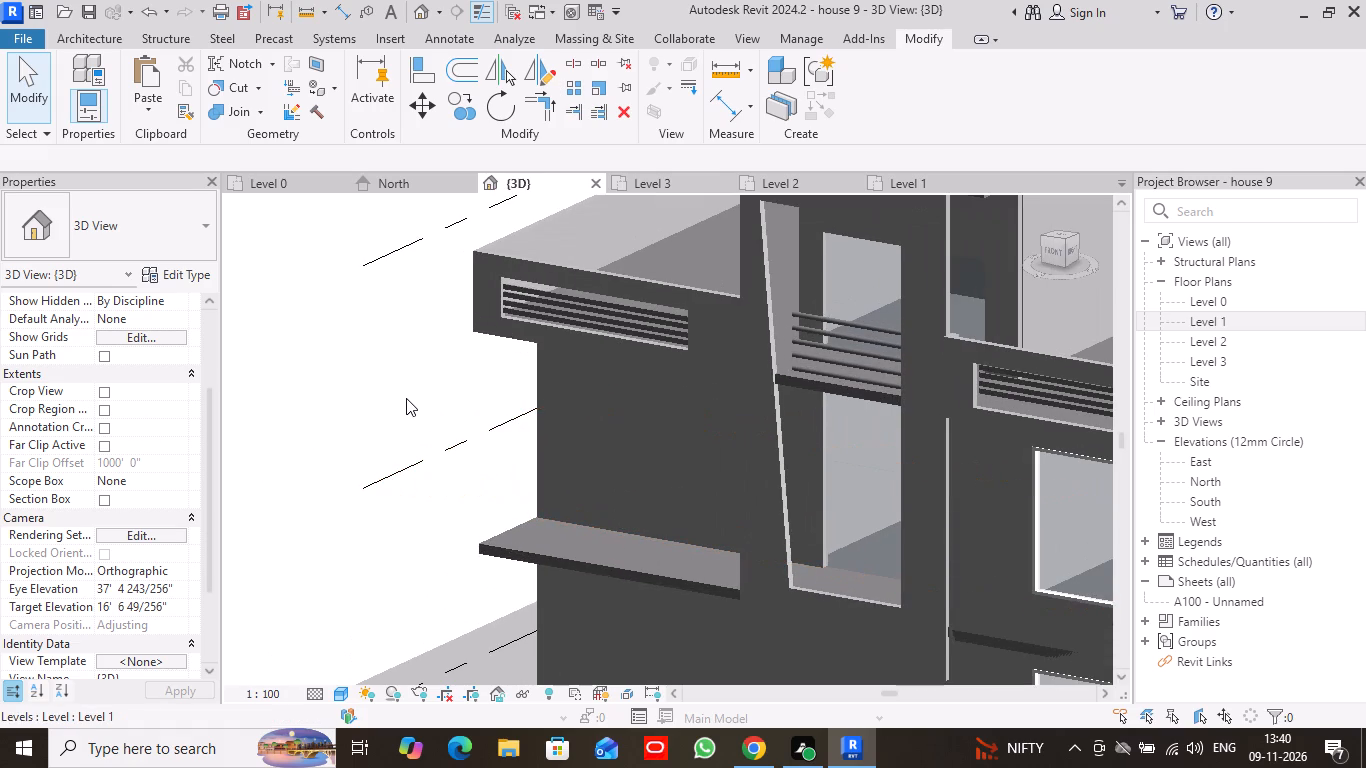
scroll(487, 387, up, 2)
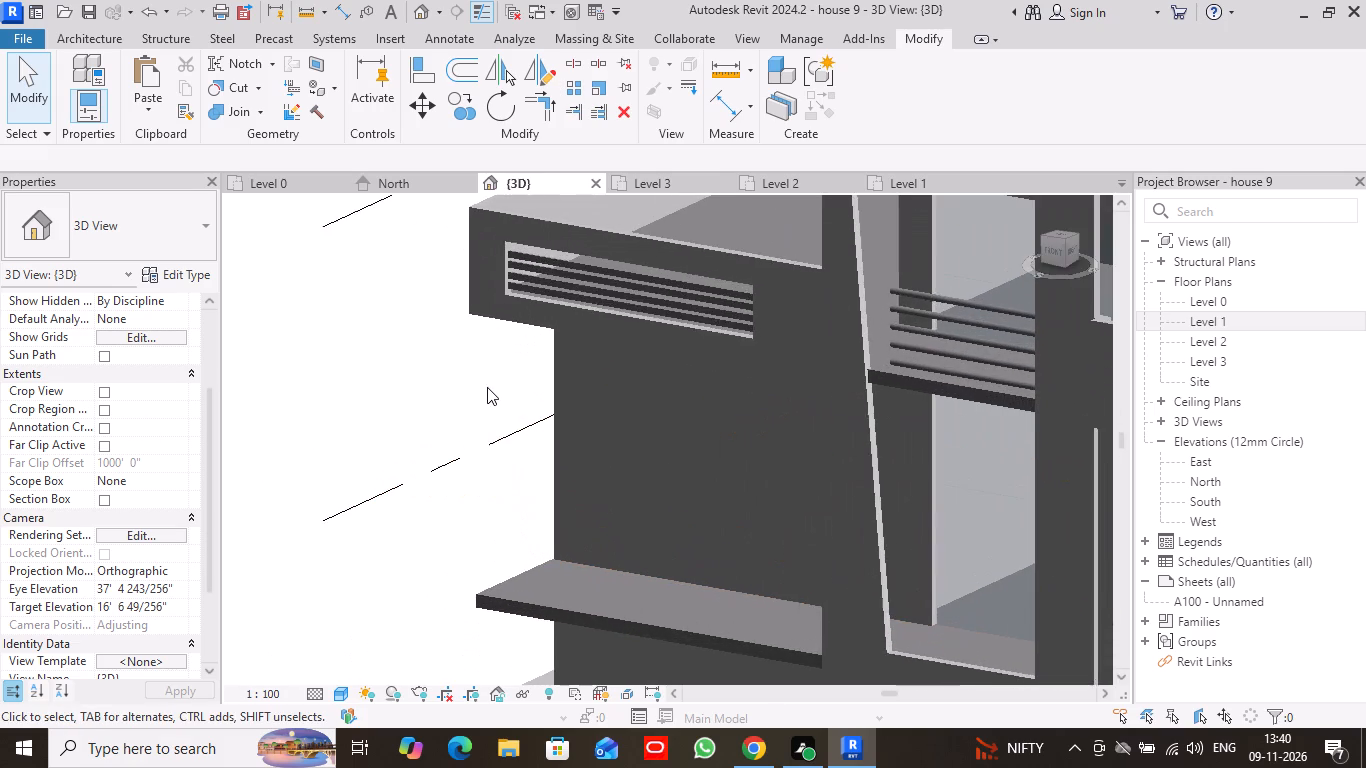
scroll(487, 387, down, 4)
middle_drag(487, 387, 375, 366)
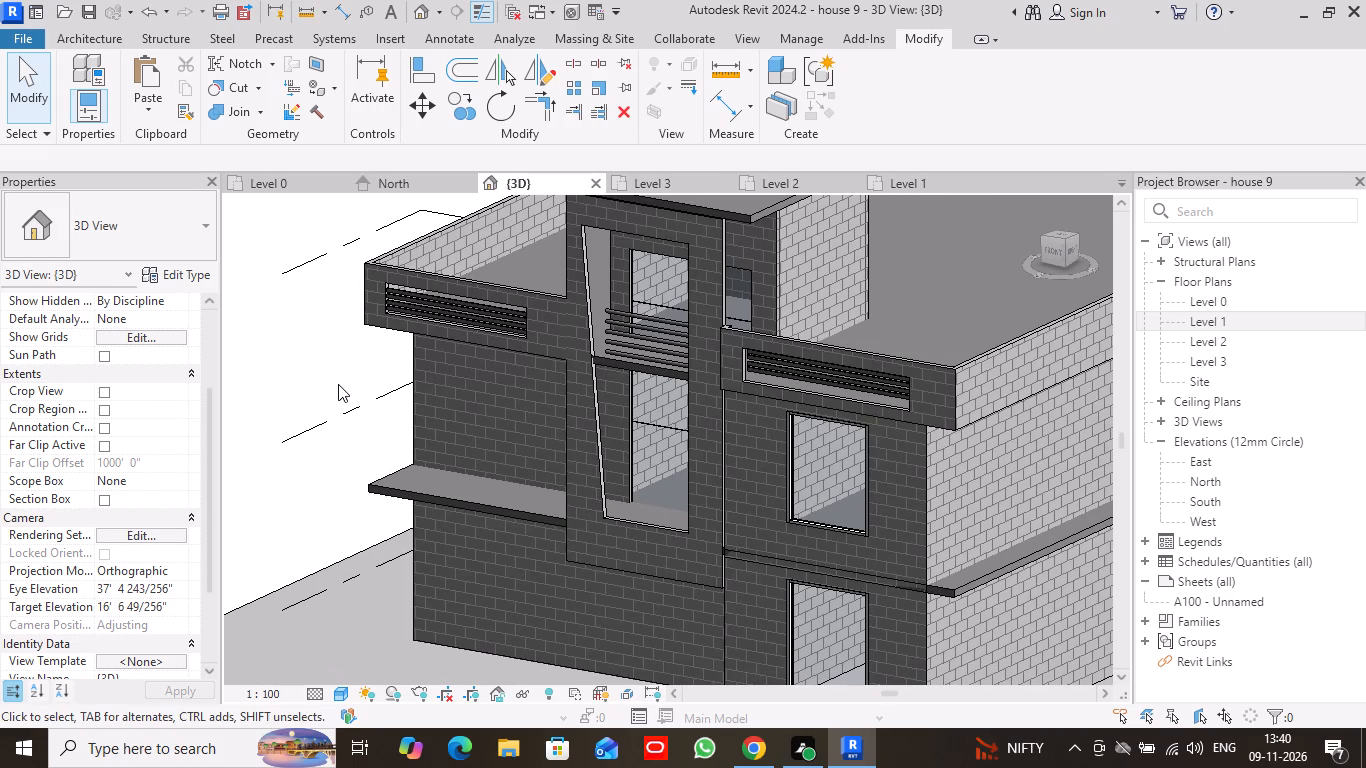
scroll(344, 380, down, 2)
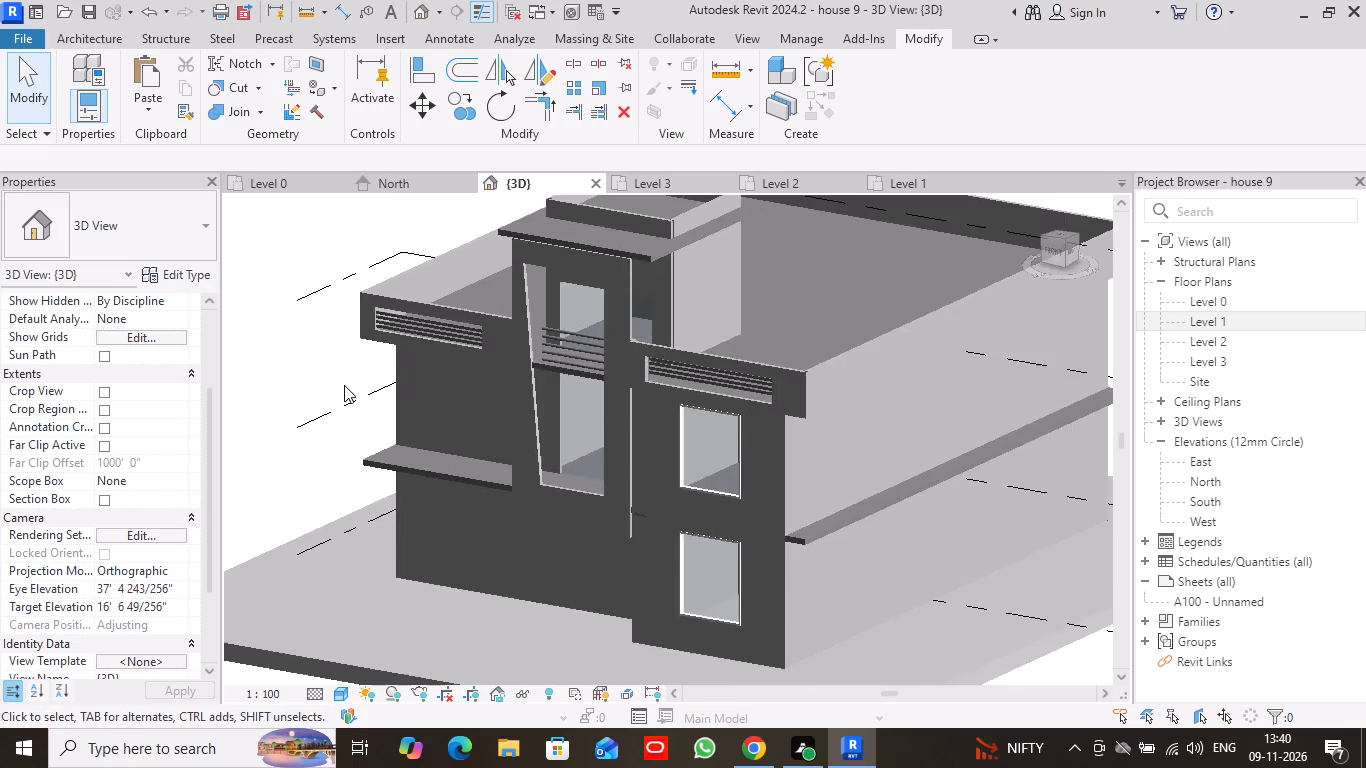
scroll(328, 402, up, 2)
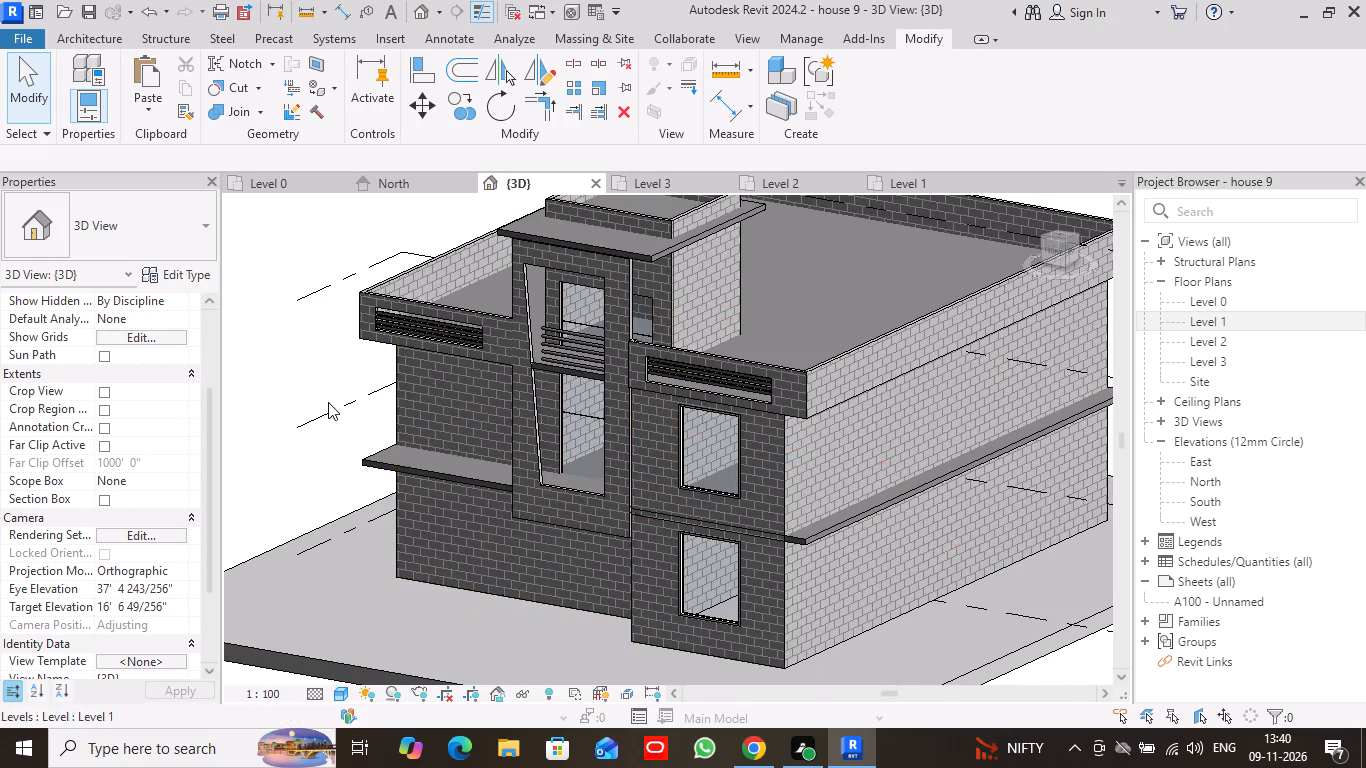
scroll(328, 402, up, 2)
middle_drag(367, 339, 305, 336)
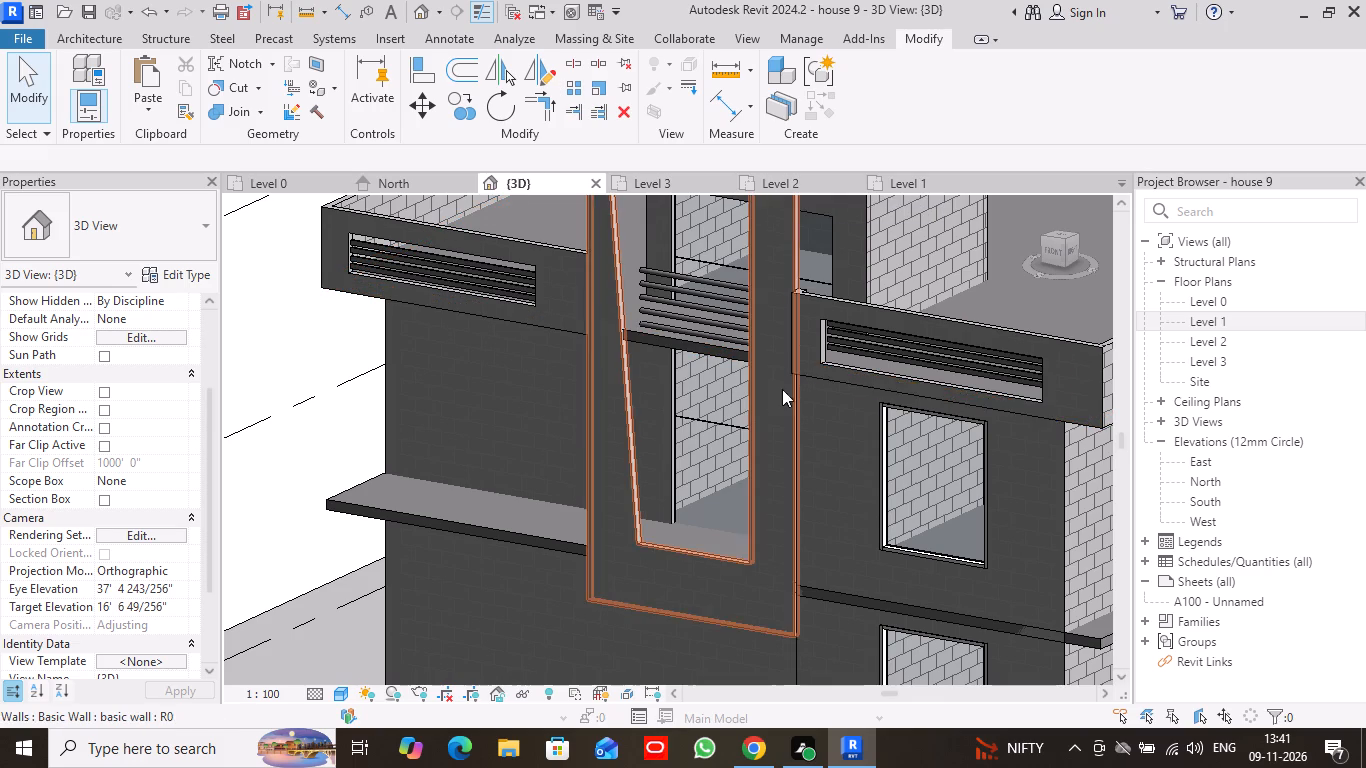
Examine the whole front facade straight on in the 3D view's front orientation, checking it against the level lines.
click(914, 179)
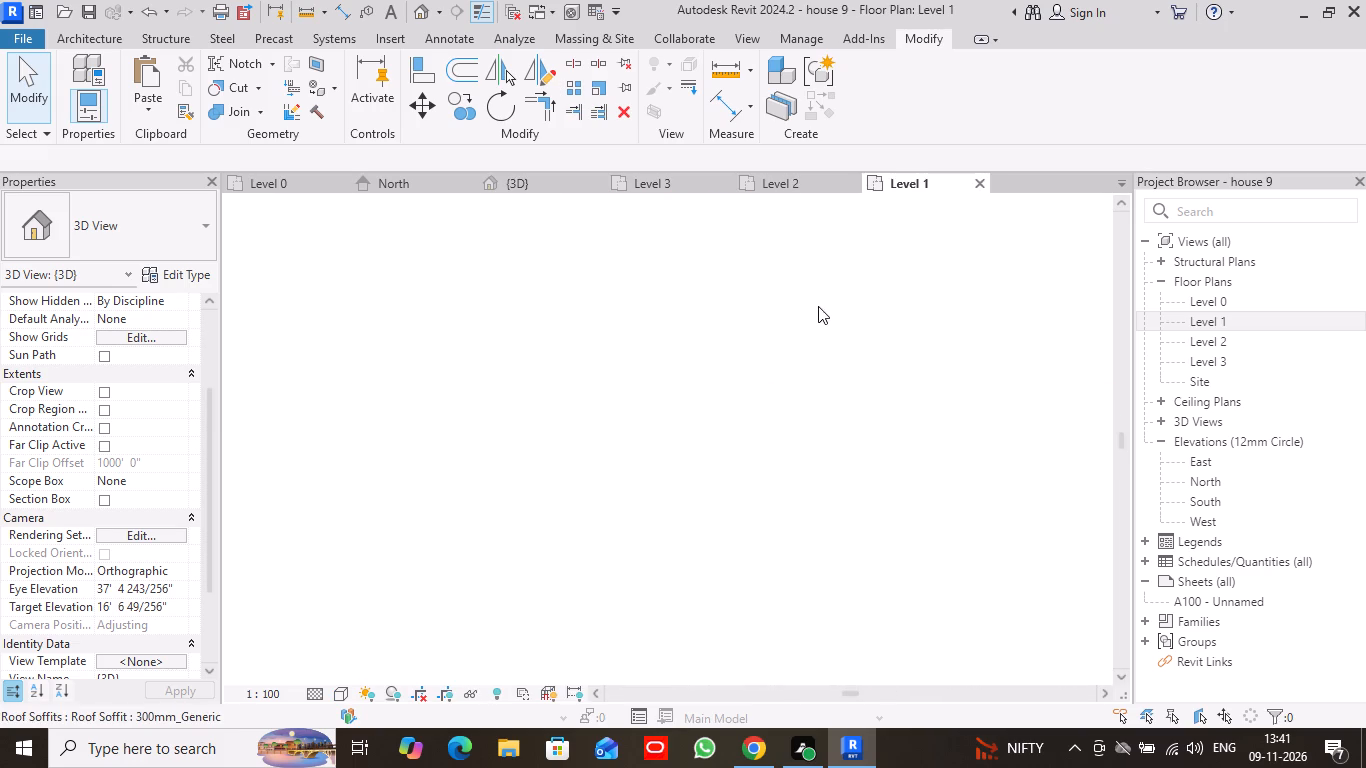
click(534, 185)
scroll(724, 329, down, 4)
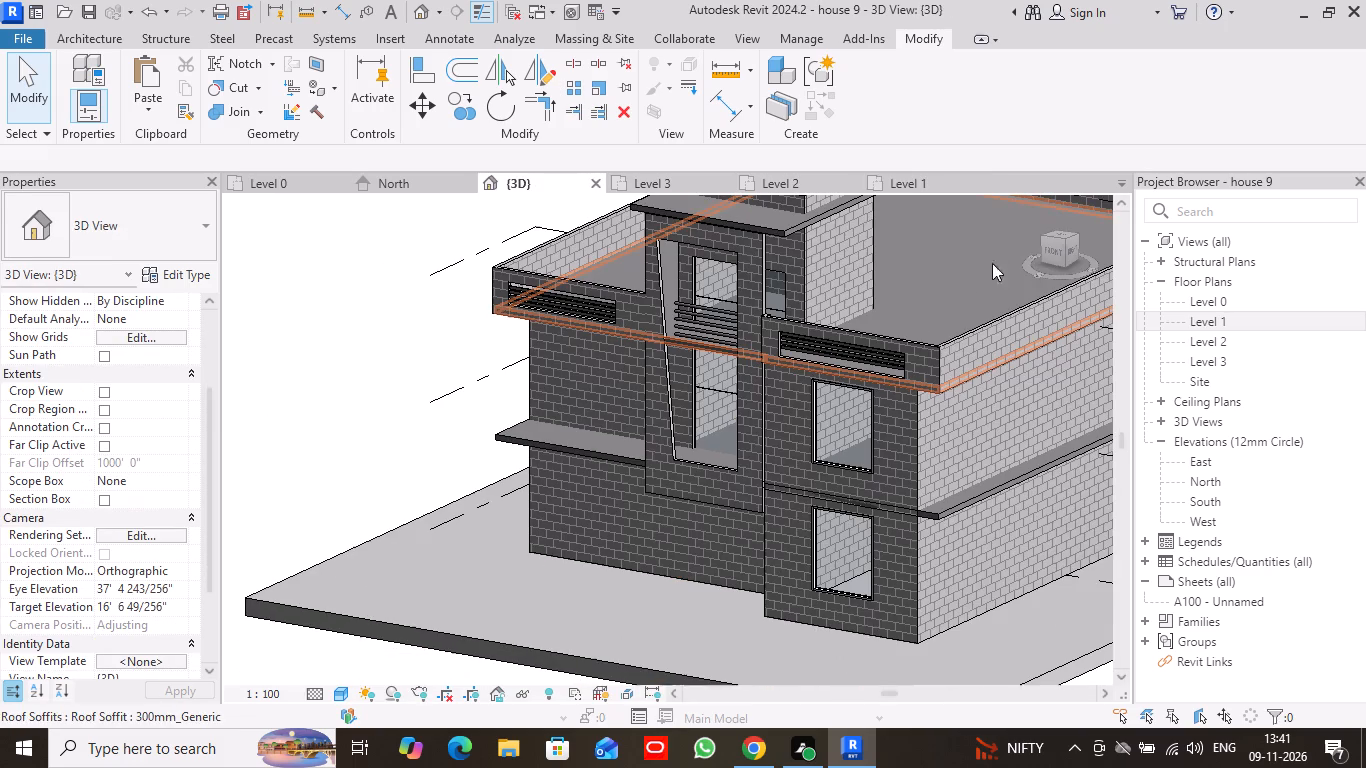
click(1052, 249)
scroll(923, 404, up, 2)
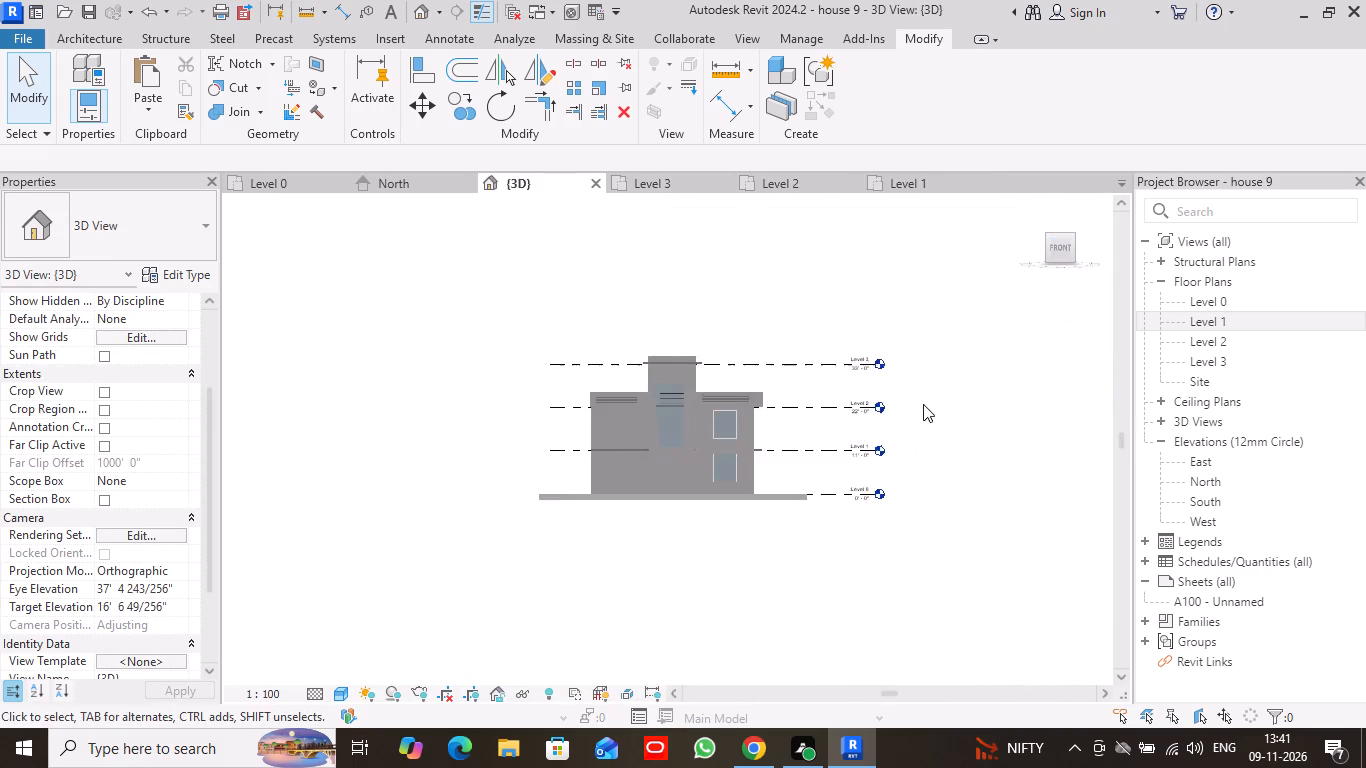
scroll(923, 404, up, 2)
scroll(744, 413, up, 4)
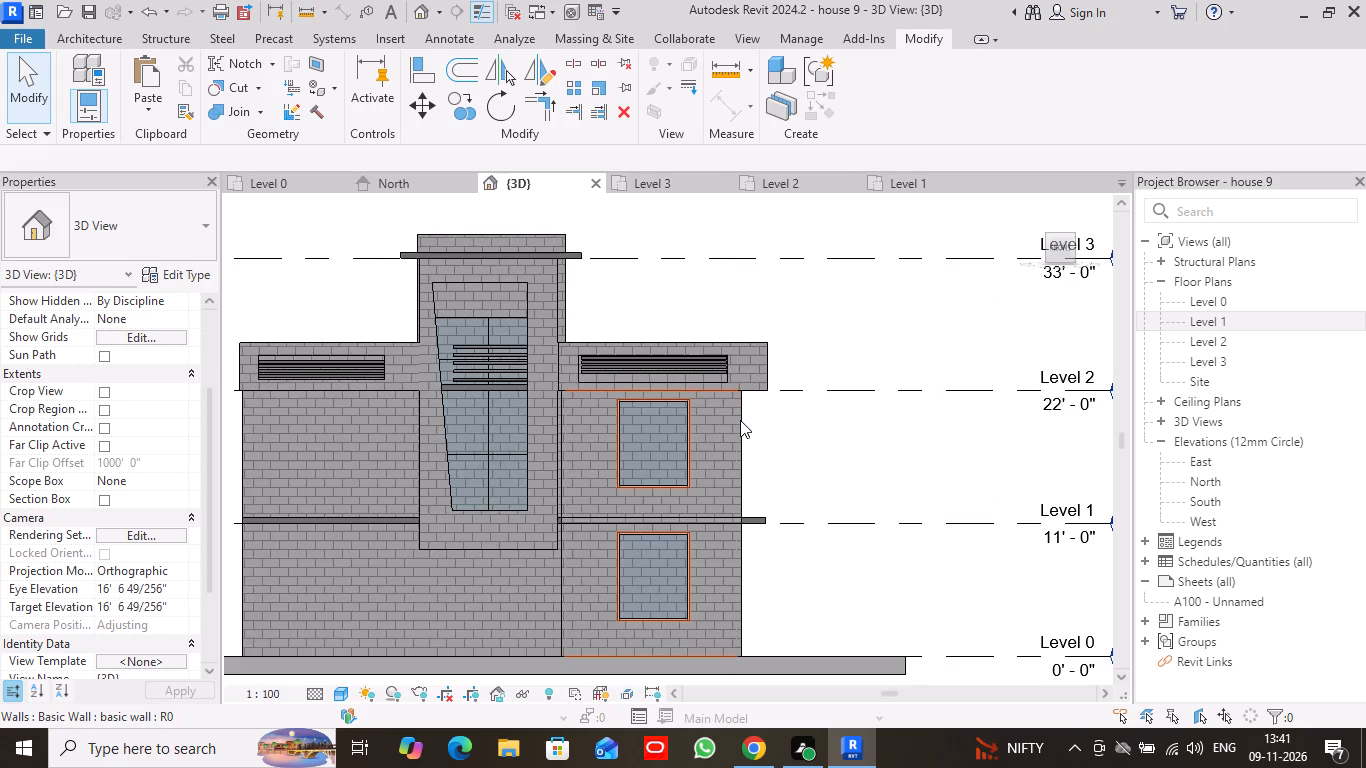
scroll(740, 420, down, 3)
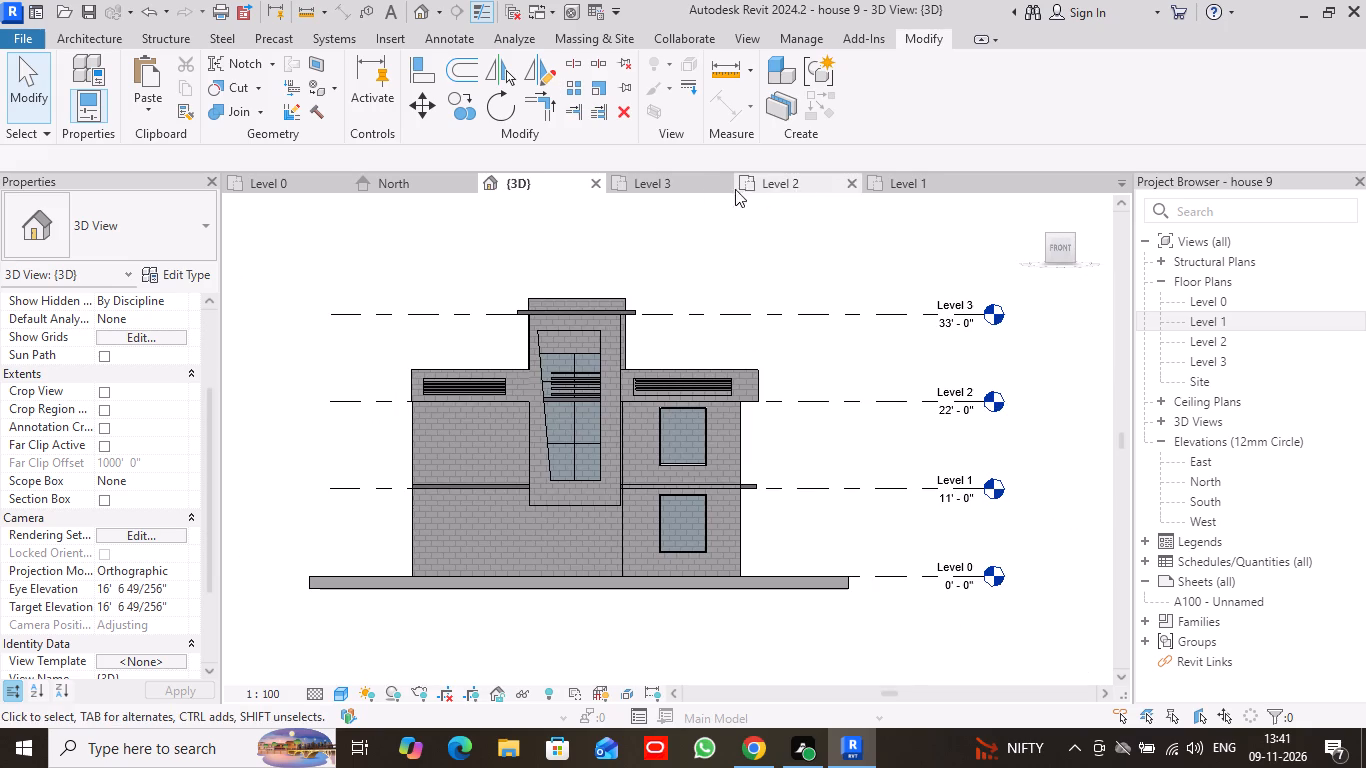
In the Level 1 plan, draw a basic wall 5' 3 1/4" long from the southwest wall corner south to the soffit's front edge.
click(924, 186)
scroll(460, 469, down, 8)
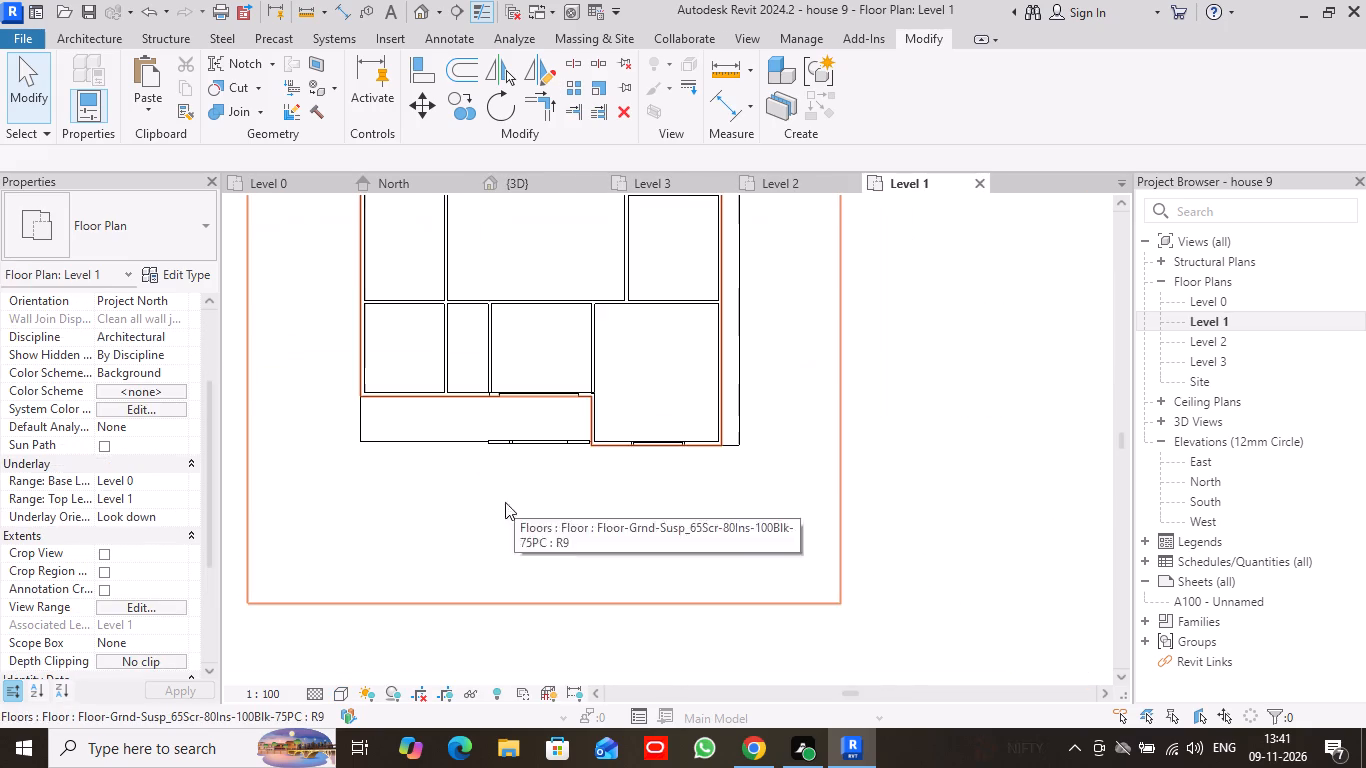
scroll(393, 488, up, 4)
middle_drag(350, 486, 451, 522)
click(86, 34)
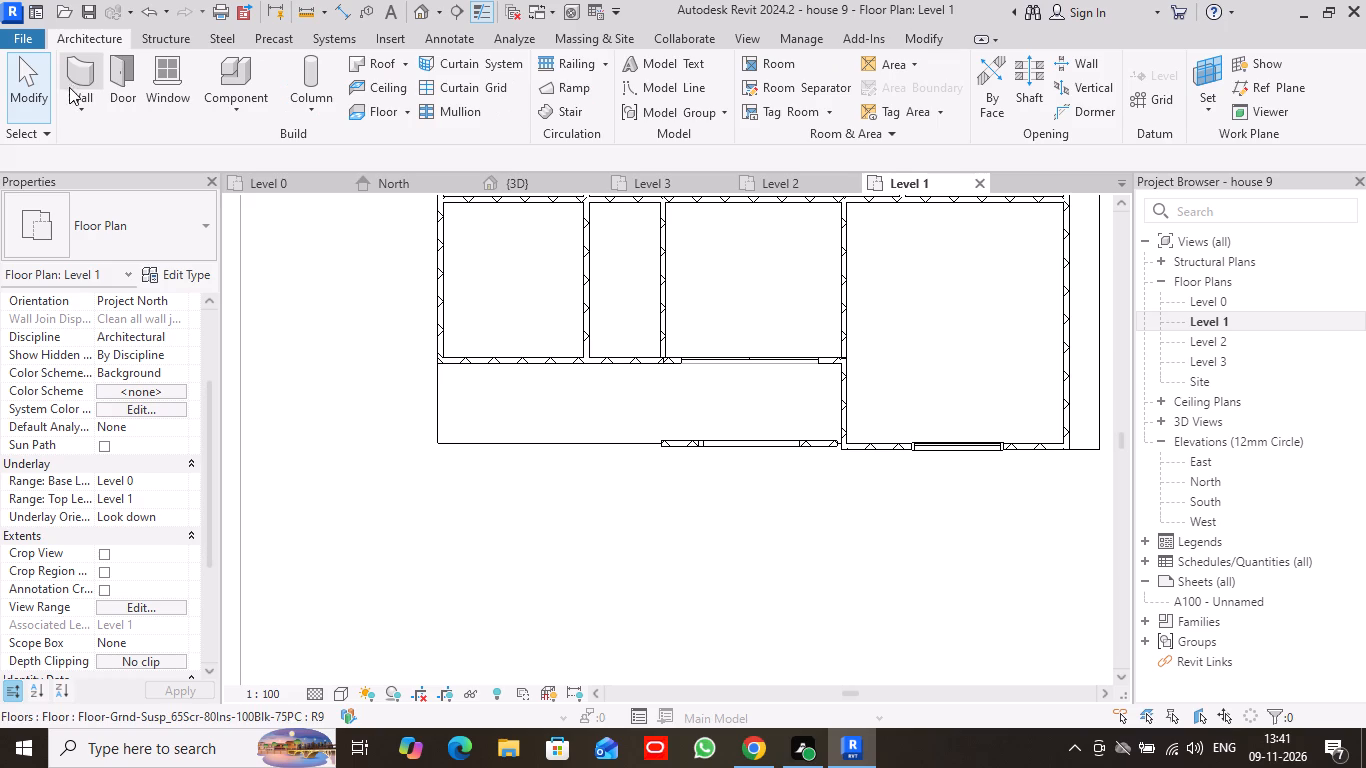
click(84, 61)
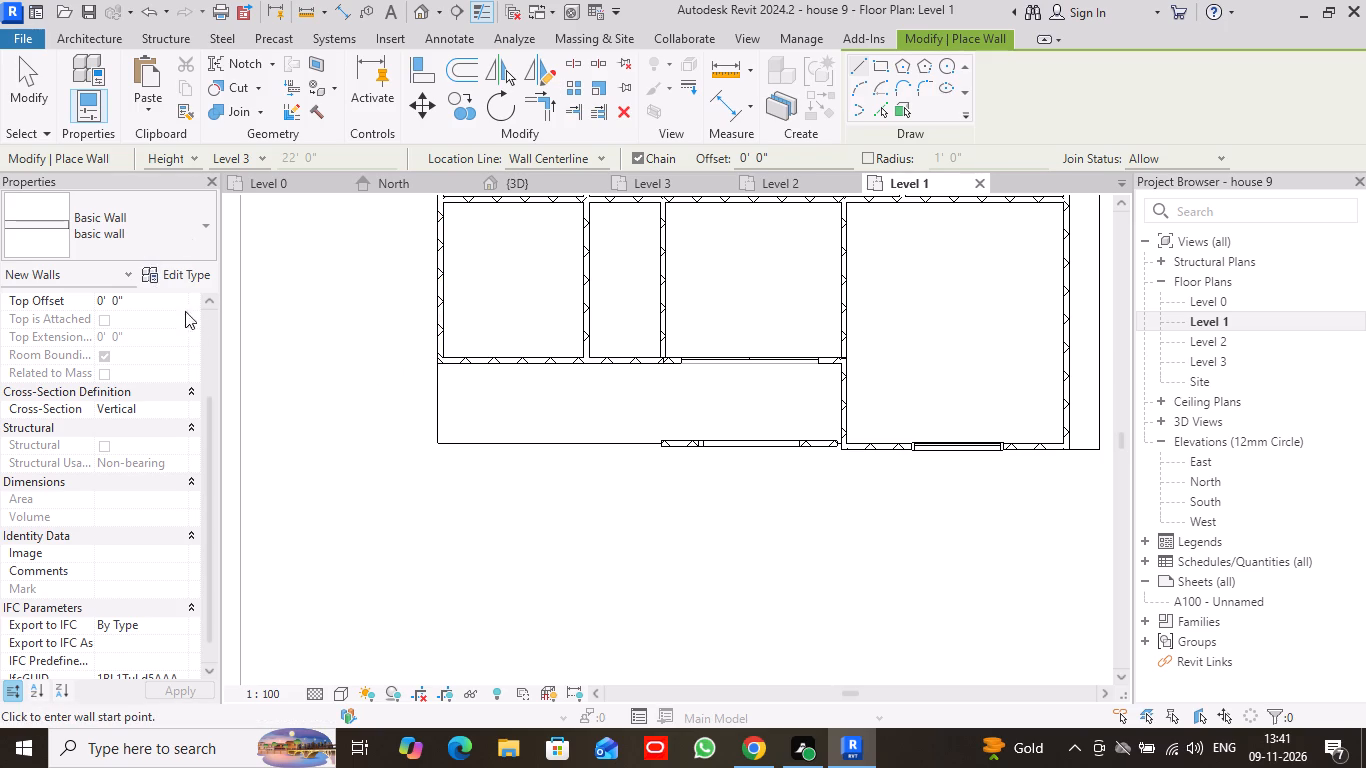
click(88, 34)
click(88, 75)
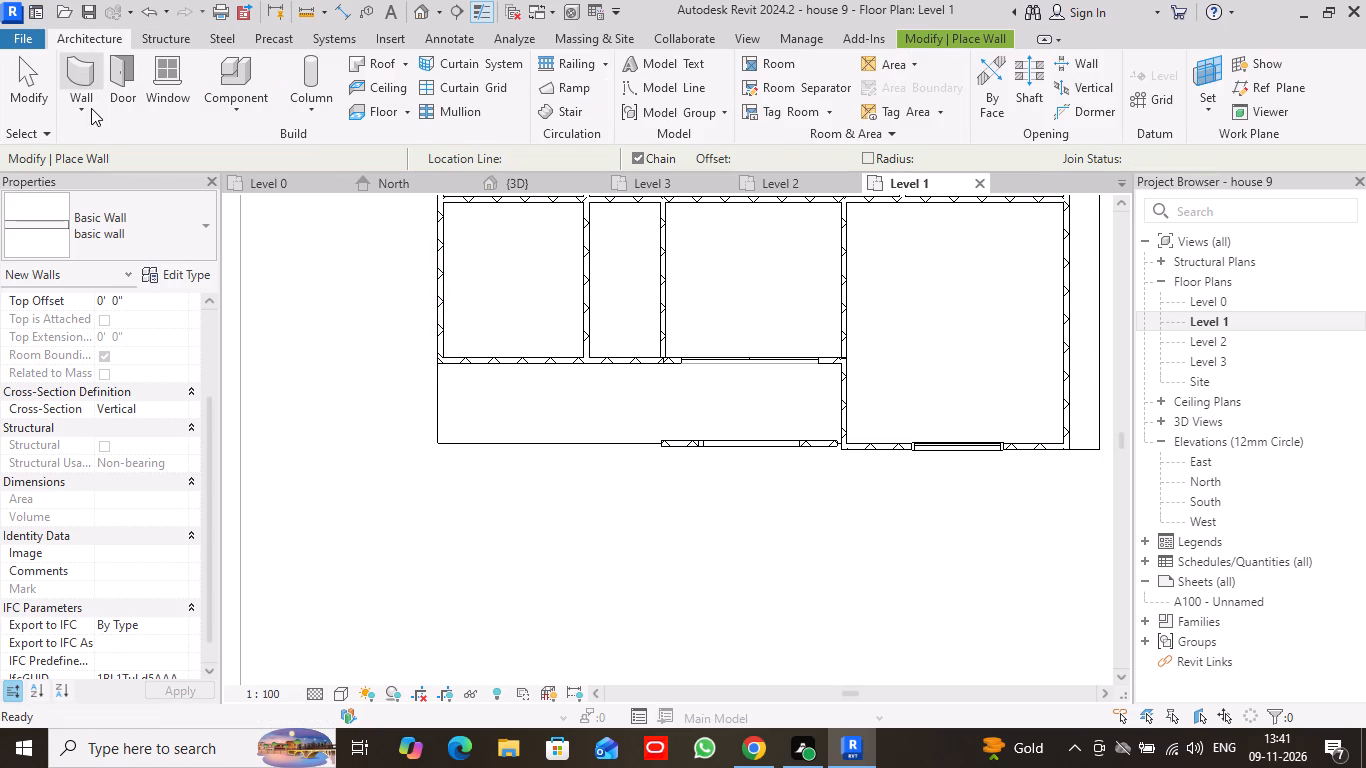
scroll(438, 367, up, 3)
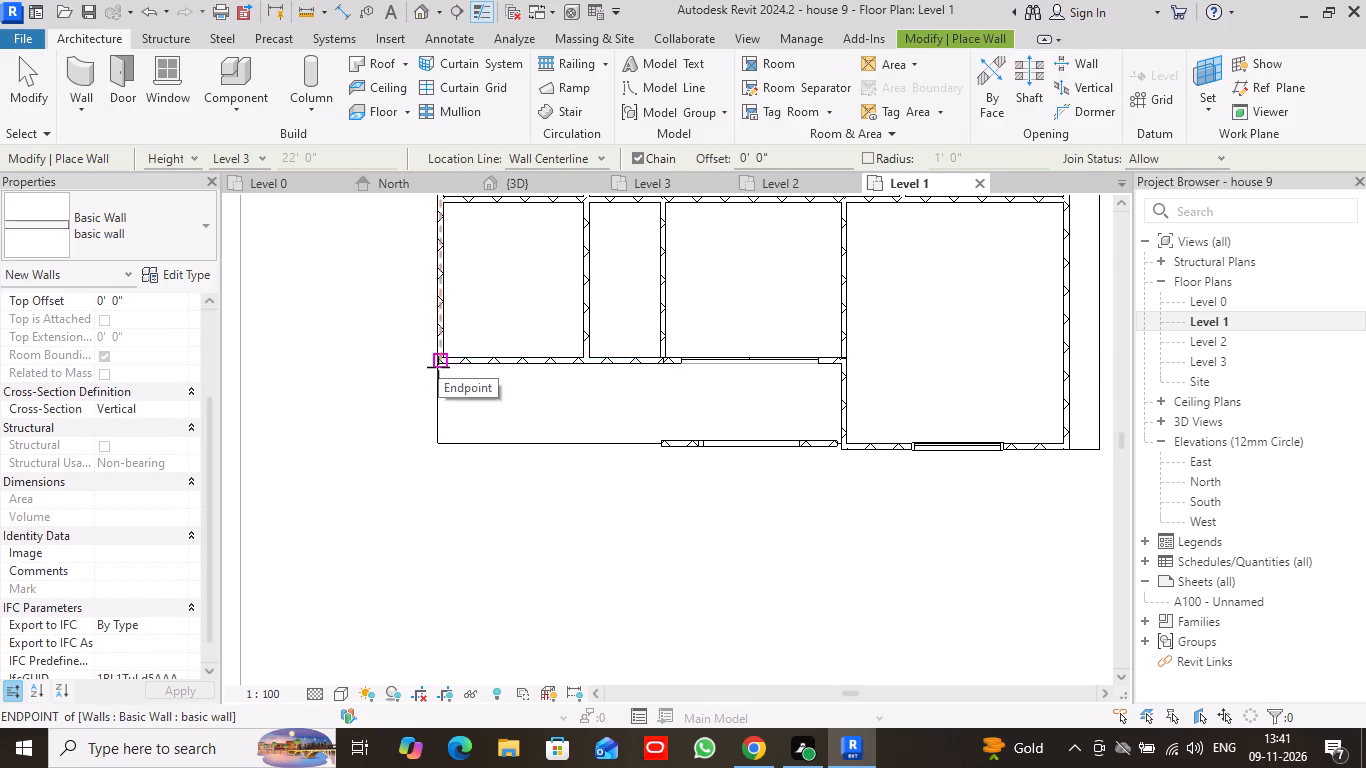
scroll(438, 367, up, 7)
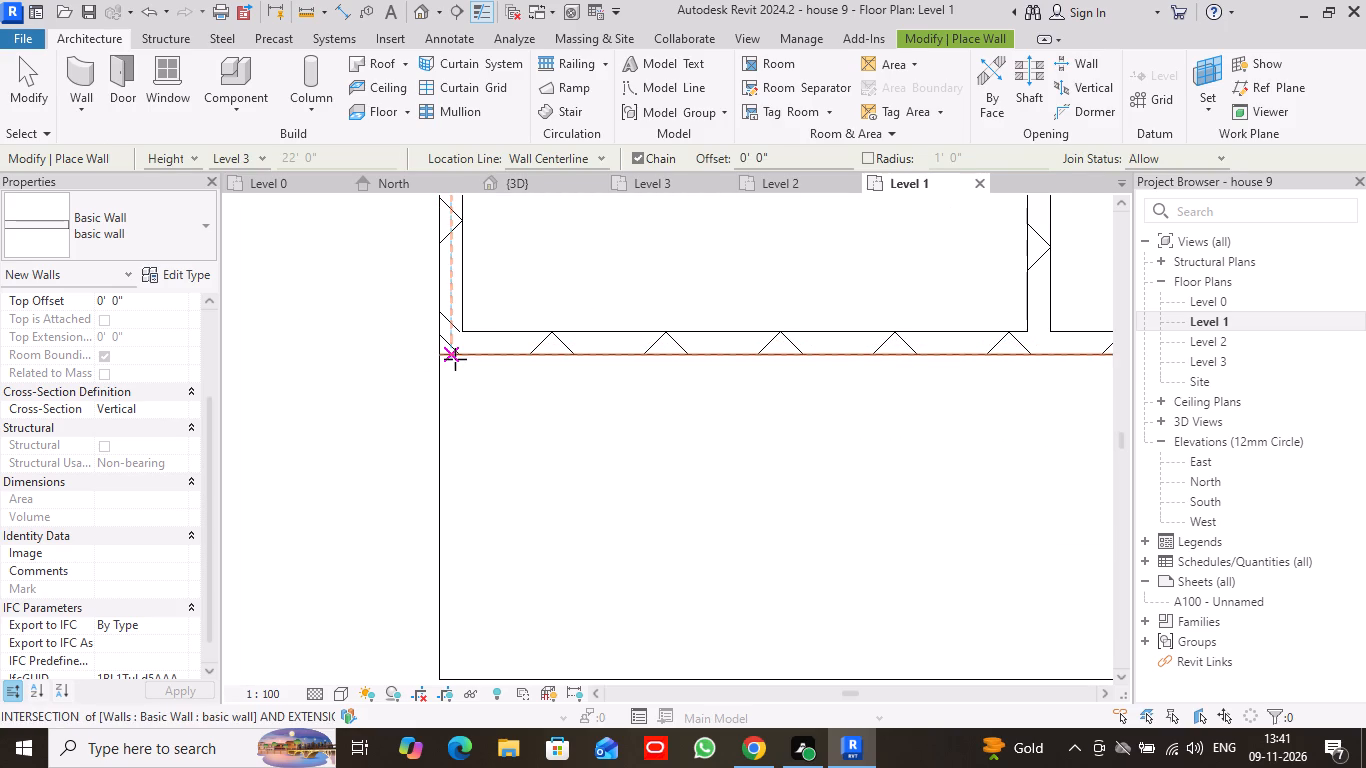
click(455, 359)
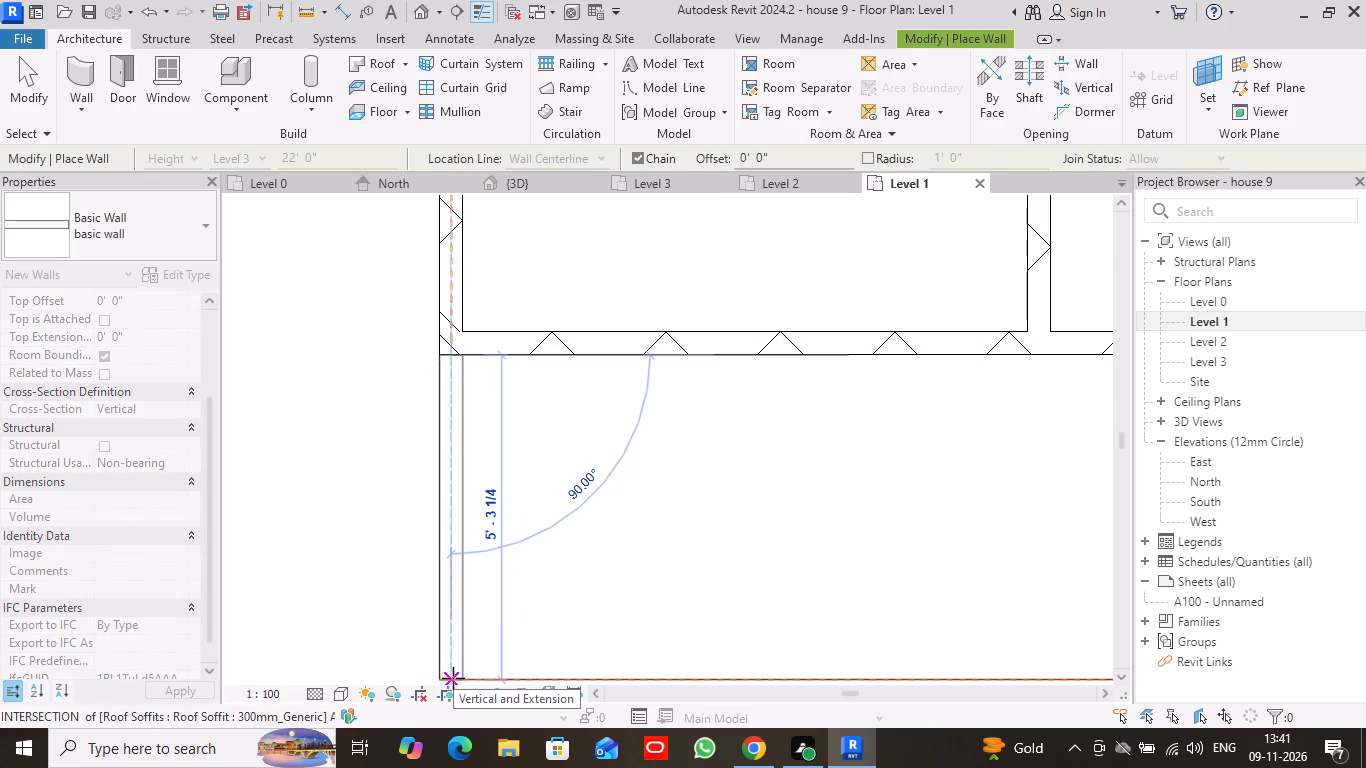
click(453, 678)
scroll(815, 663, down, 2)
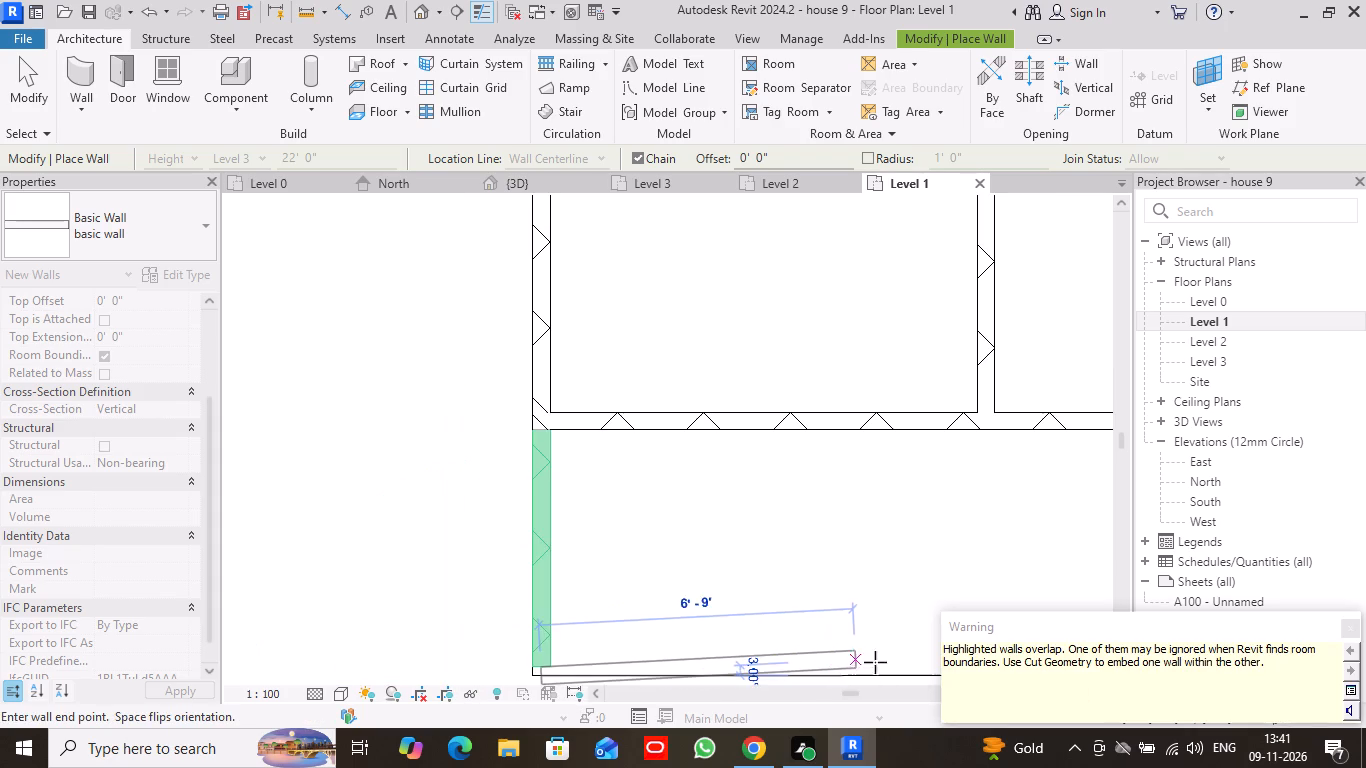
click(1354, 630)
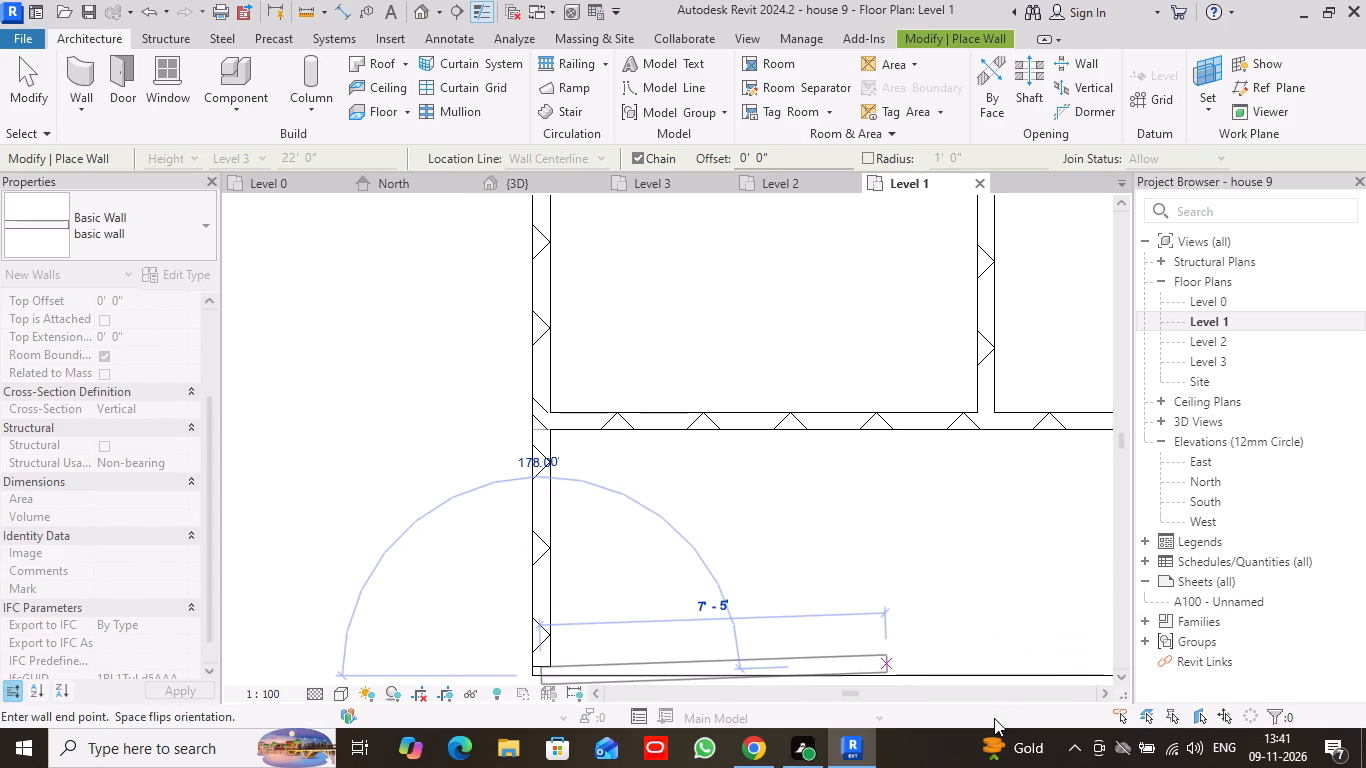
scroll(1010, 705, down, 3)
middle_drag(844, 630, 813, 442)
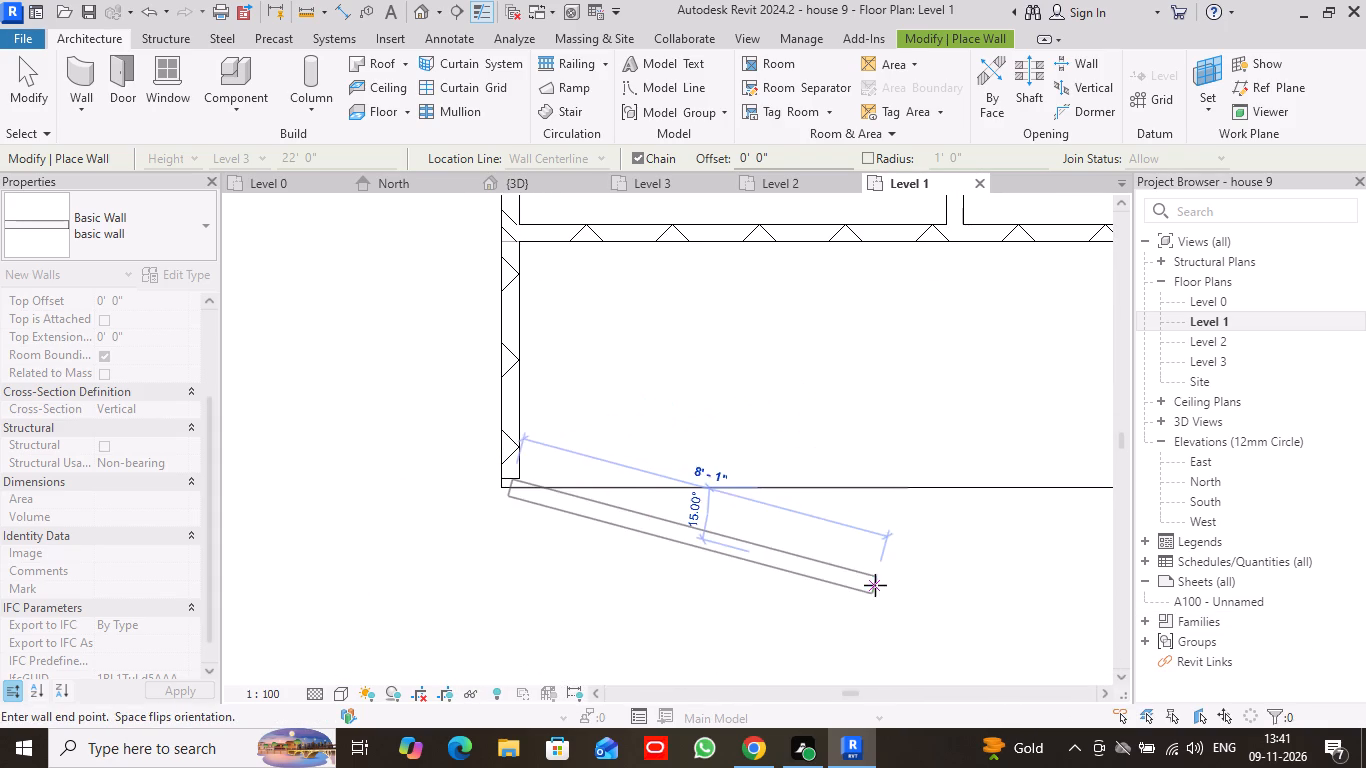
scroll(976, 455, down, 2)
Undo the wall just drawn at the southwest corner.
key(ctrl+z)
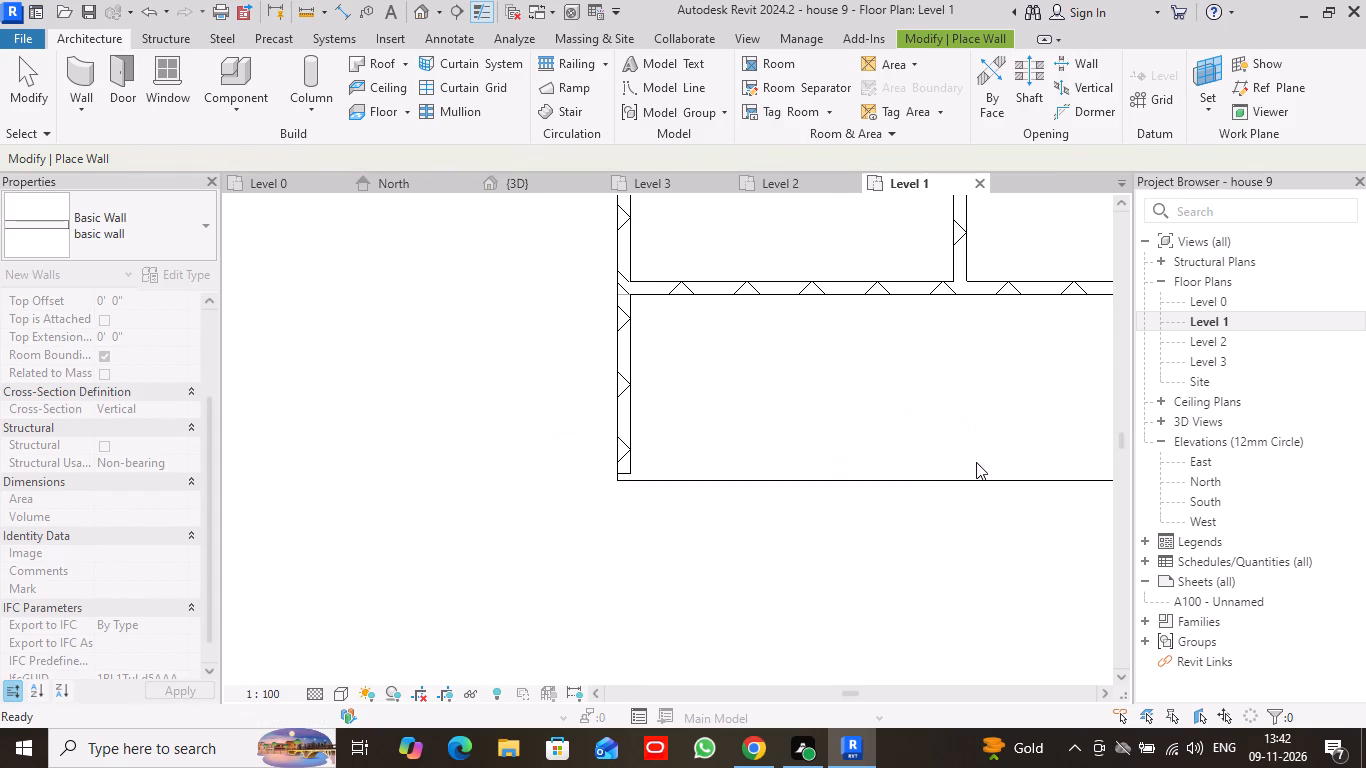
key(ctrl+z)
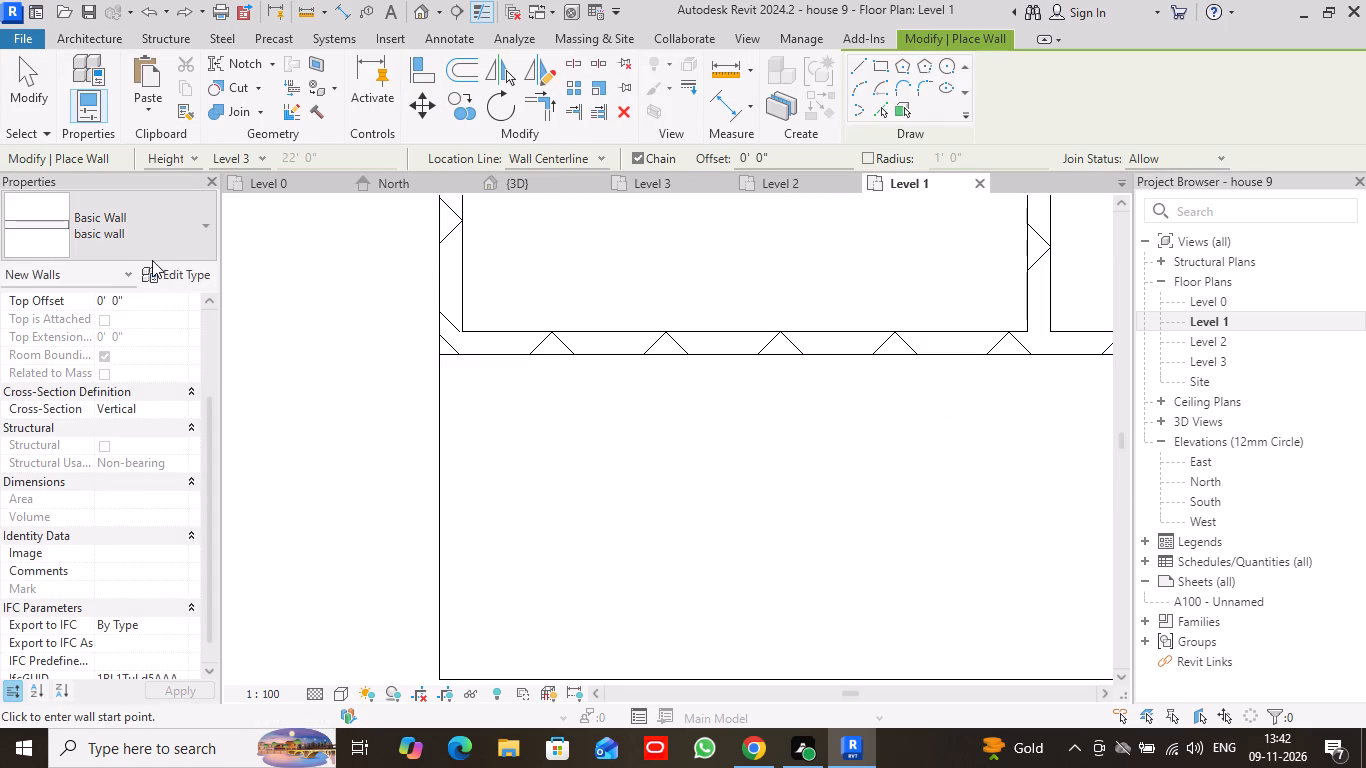
Configure new basic walls with location line Core Face: Interior and top constraint up to Level 2.
click(211, 297)
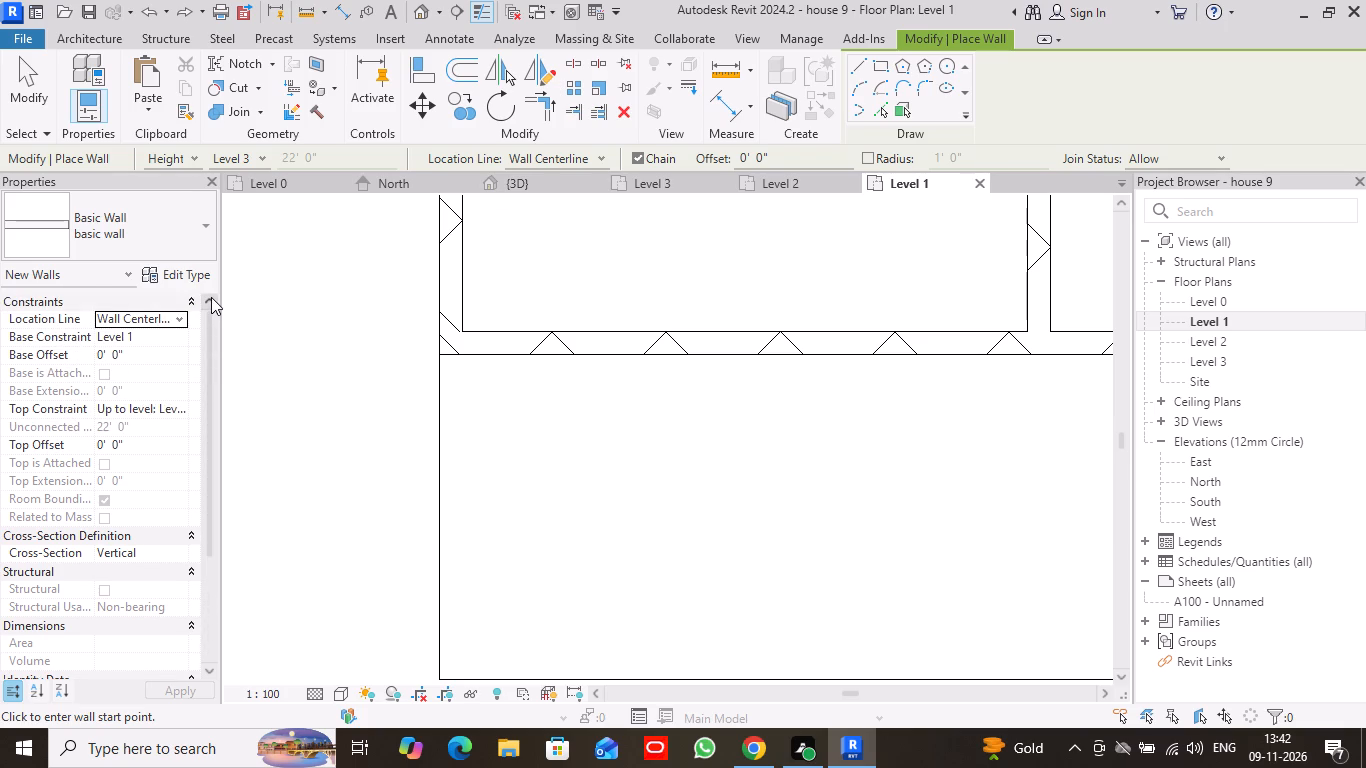
click(176, 320)
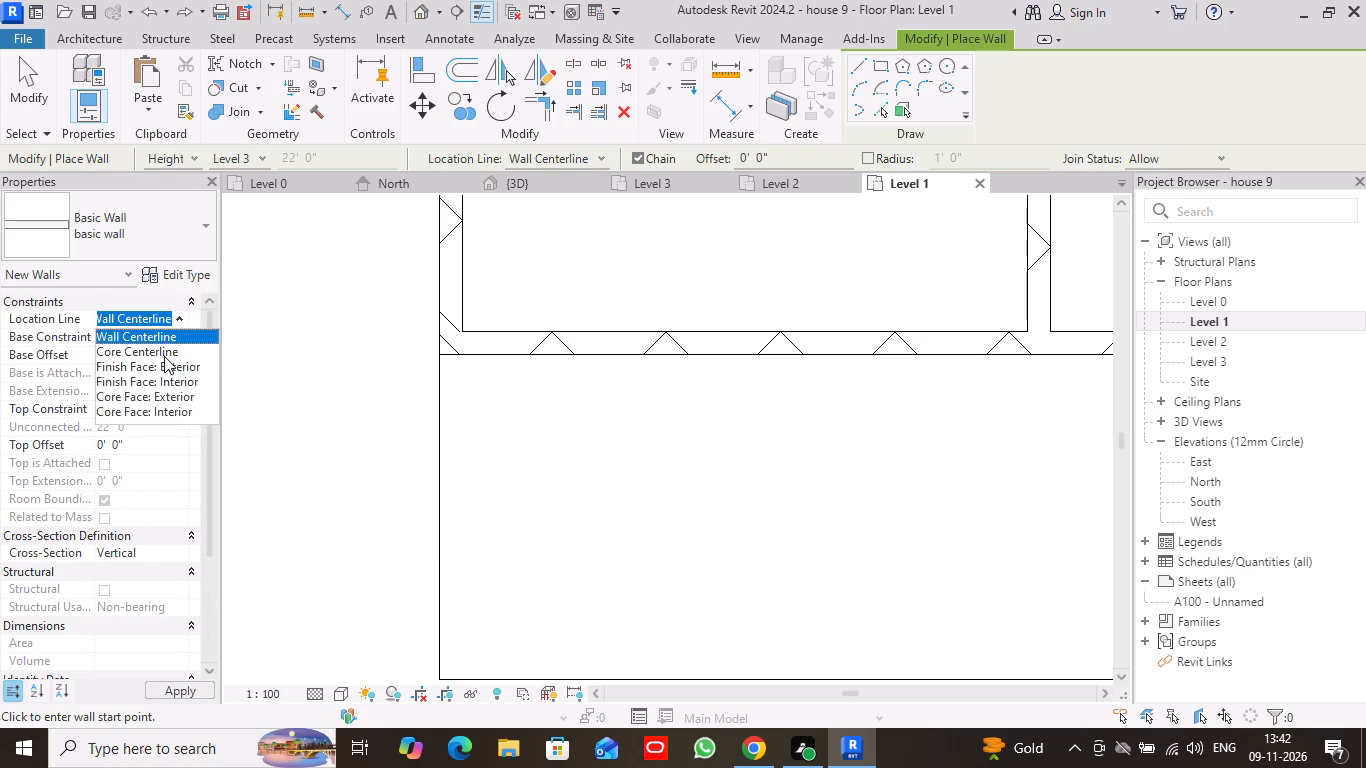
click(182, 413)
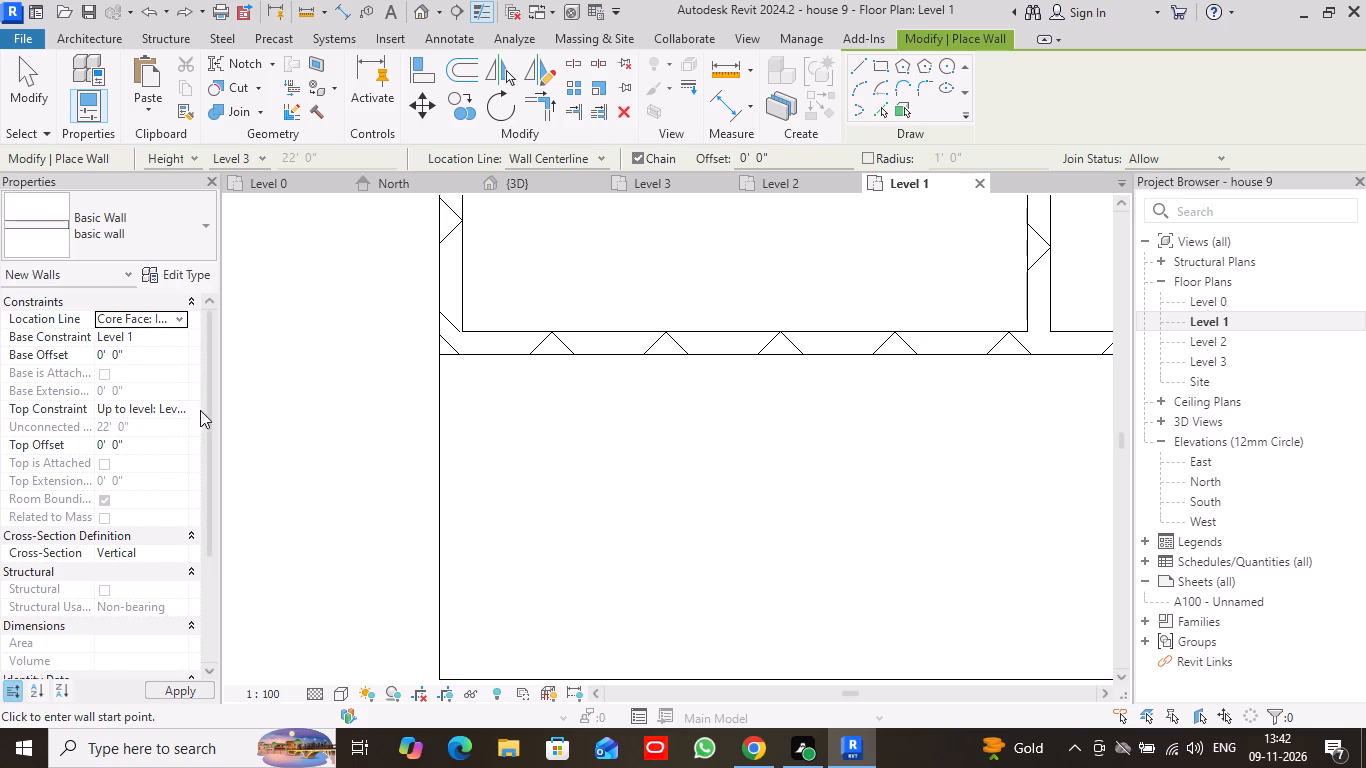
click(180, 409)
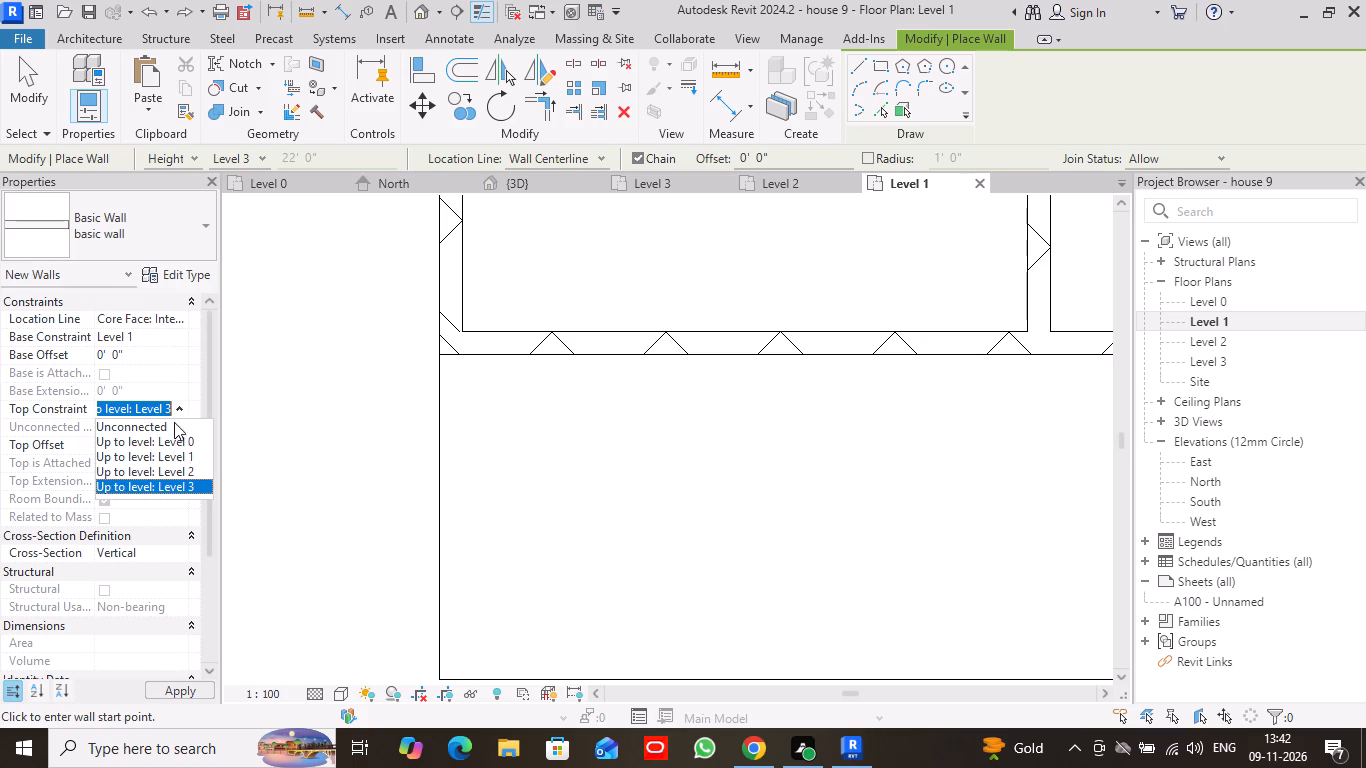
click(185, 467)
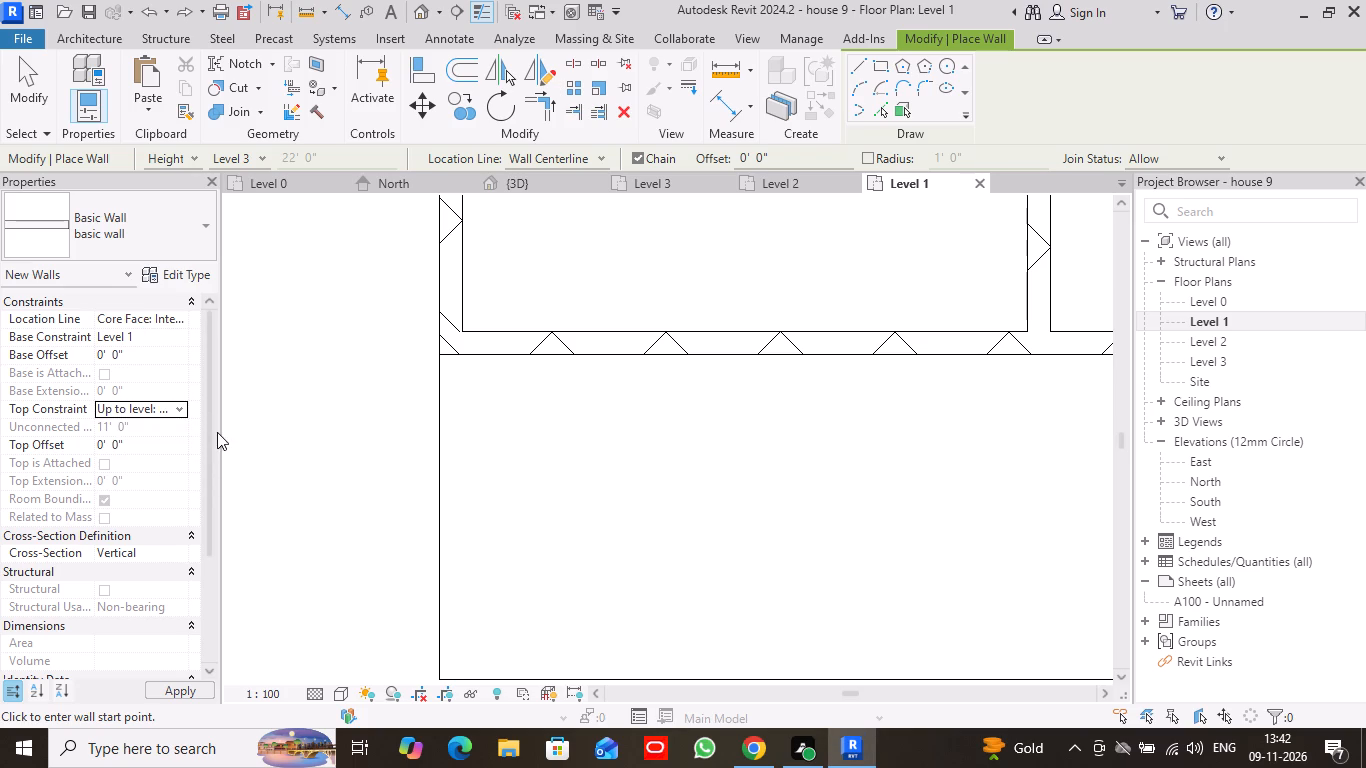
click(193, 687)
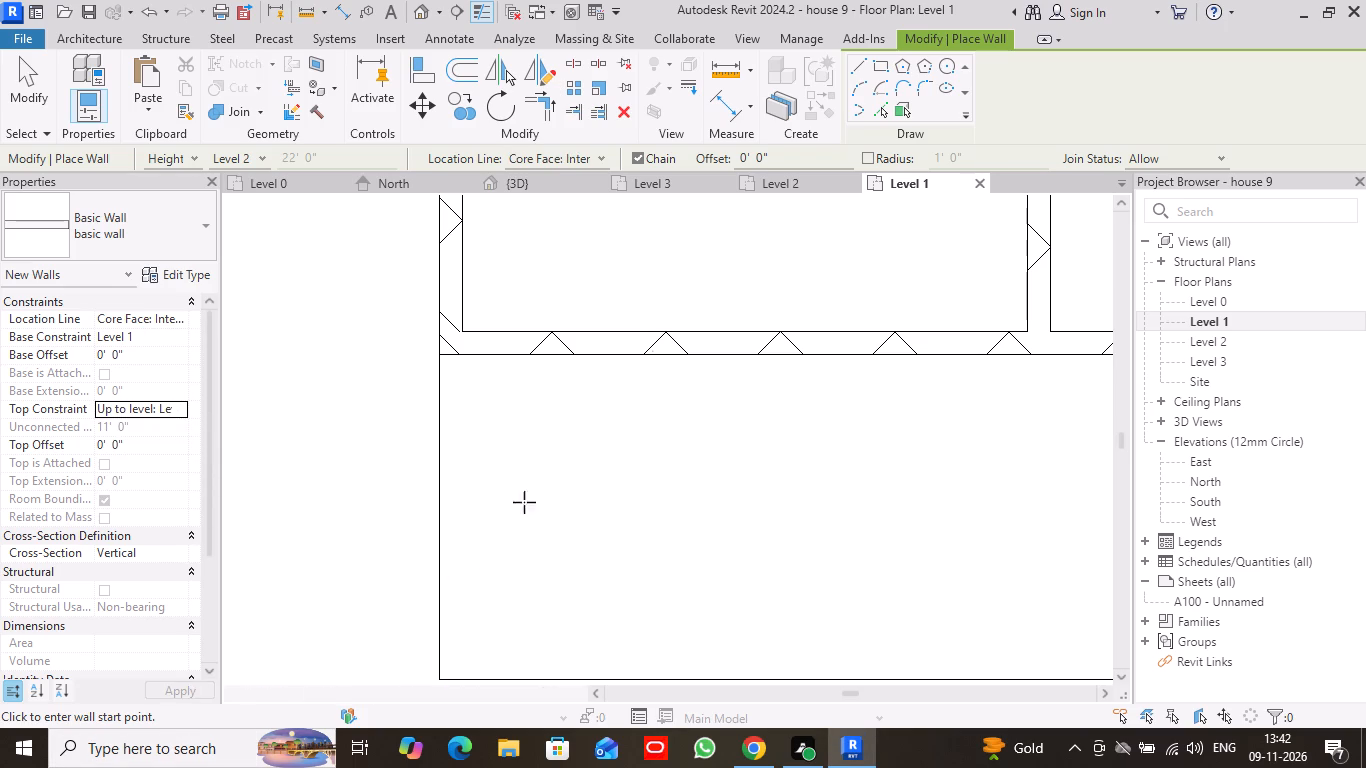
Draw a basic wall 5' 3 1/4" long from the southwest wall corner south to the soffit's front corner, flush with the west face.
click(457, 355)
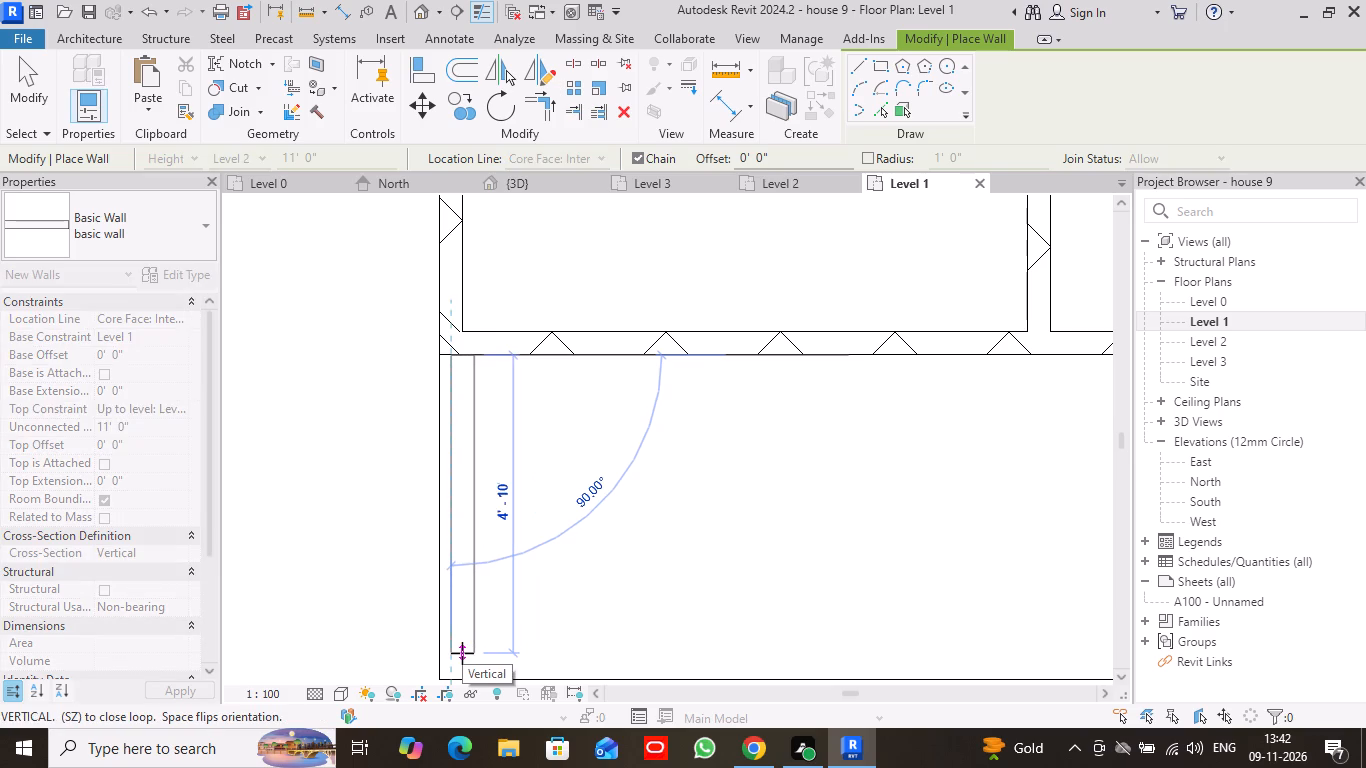
key(Escape)
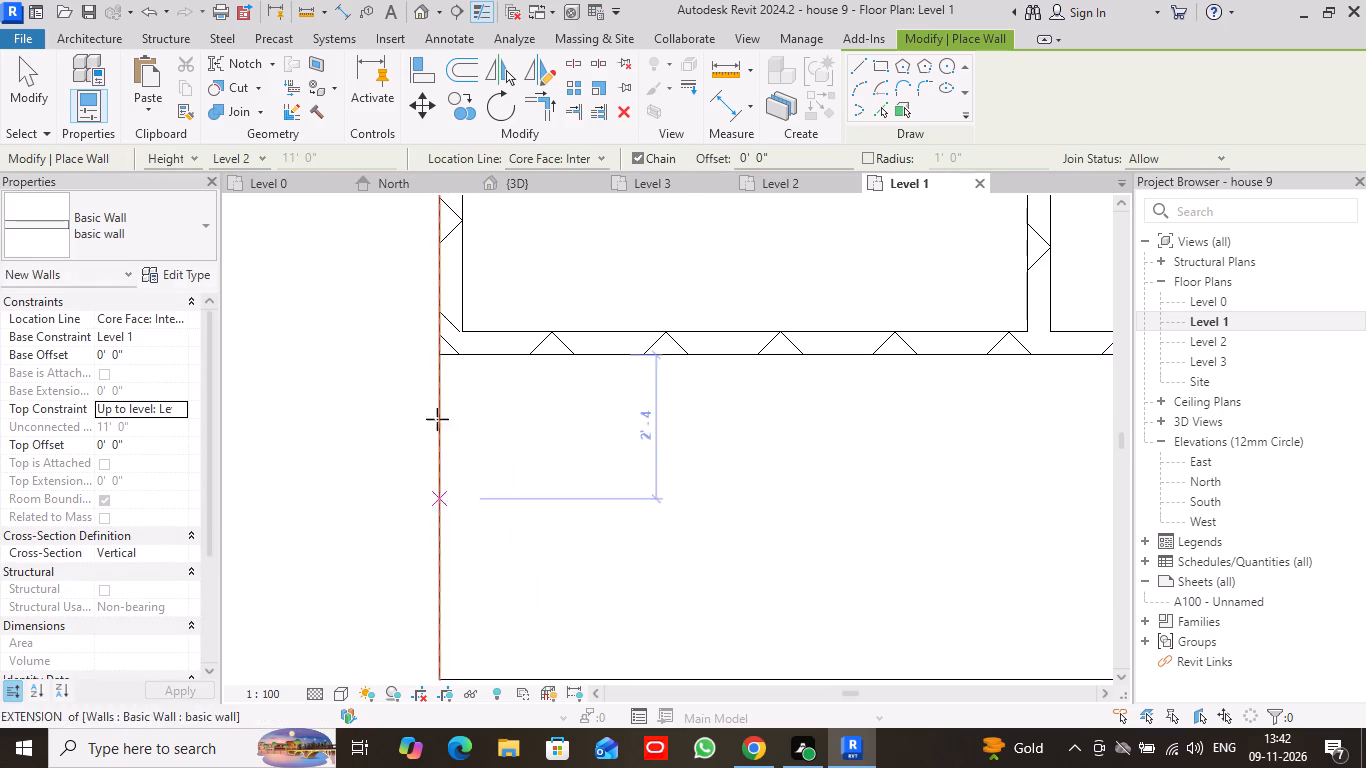
click(447, 359)
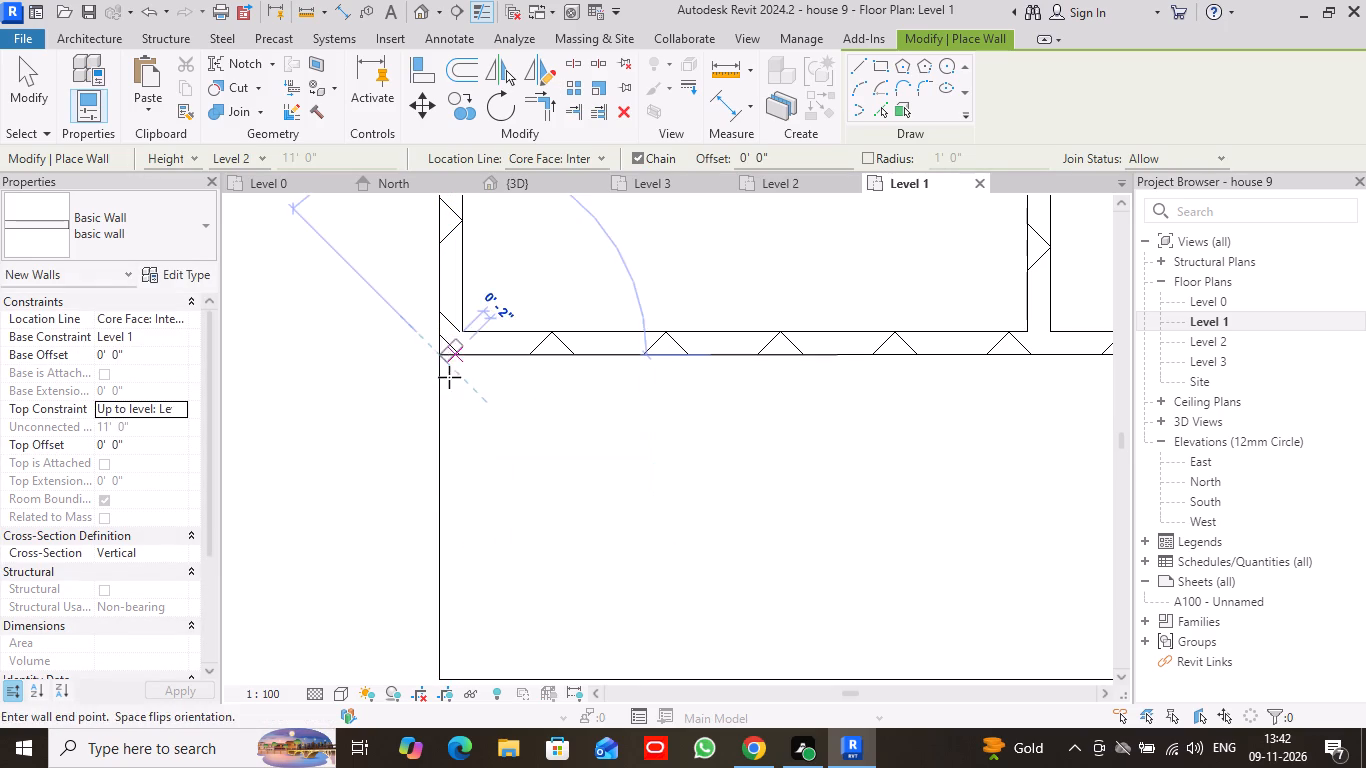
click(446, 673)
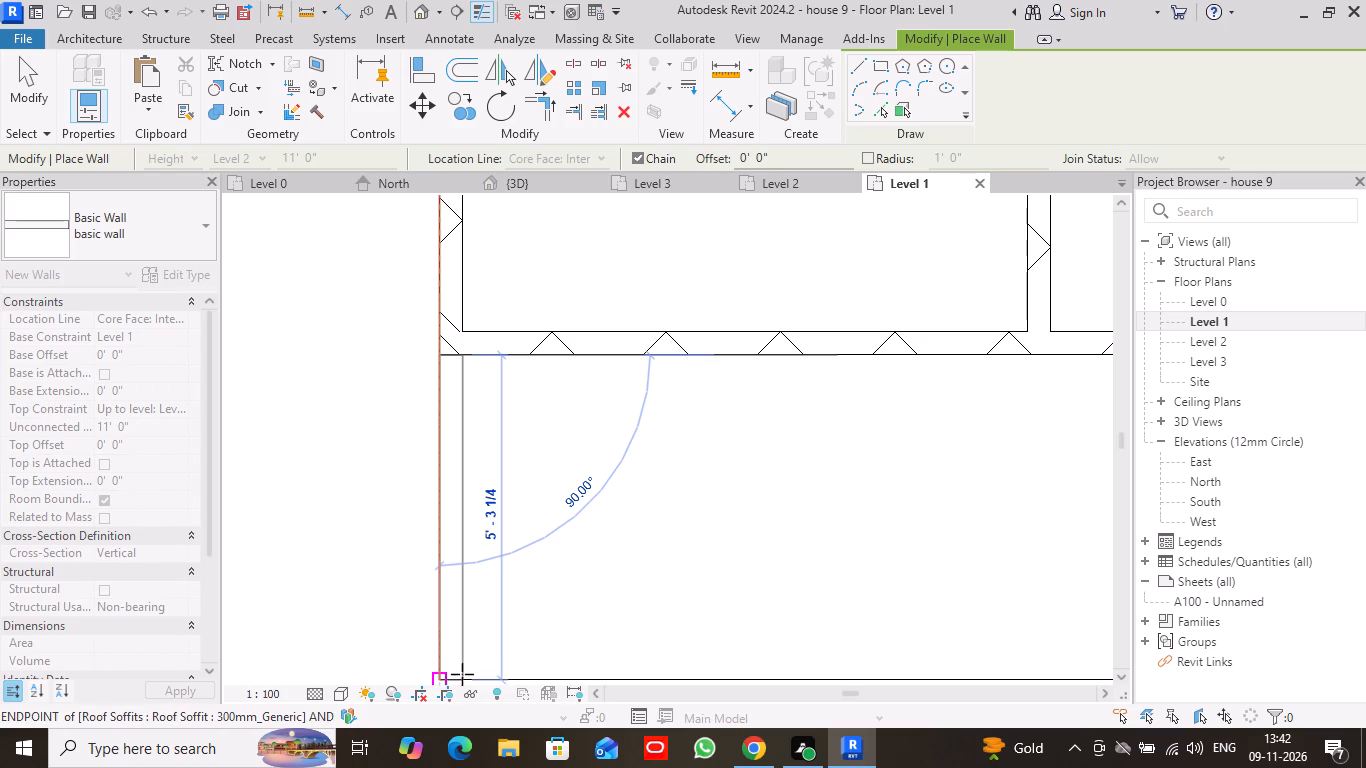
scroll(502, 667, down, 1)
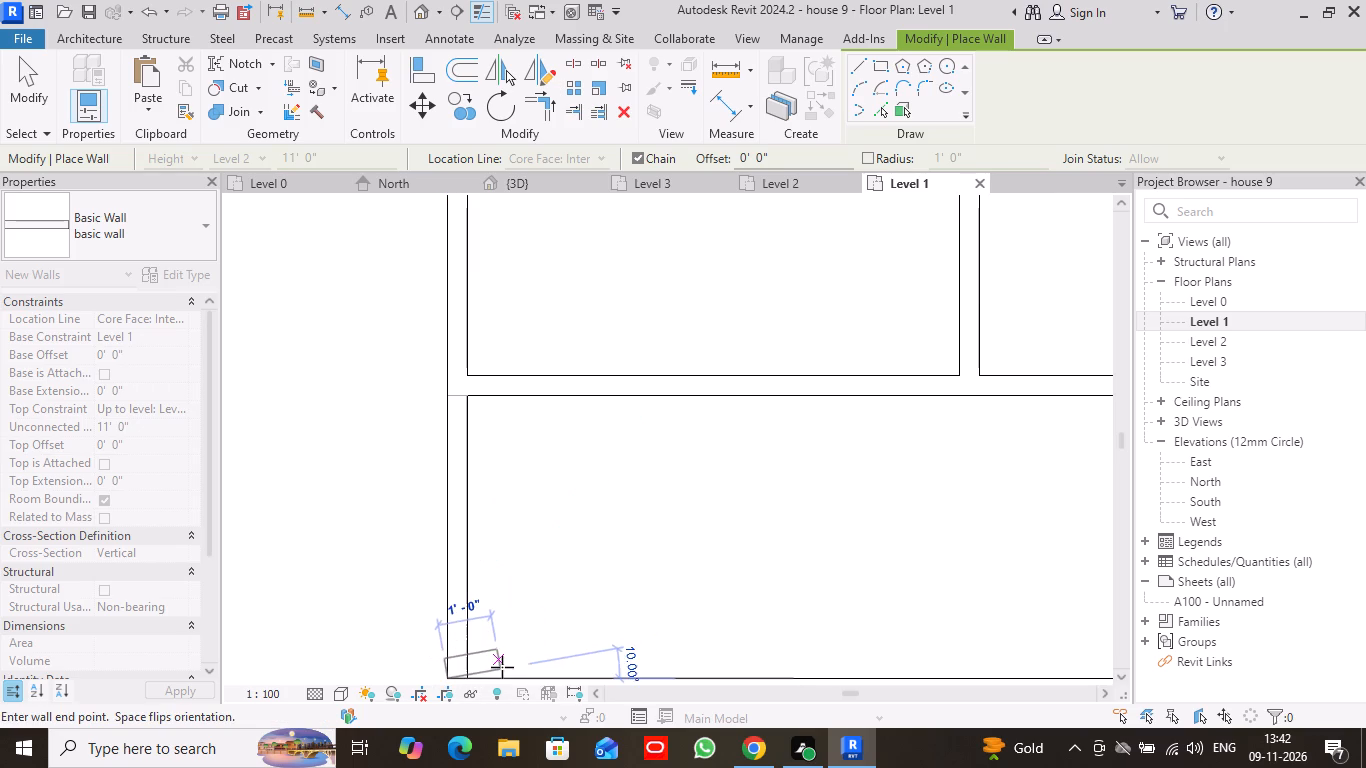
scroll(578, 677, down, 3)
middle_drag(578, 677, 489, 515)
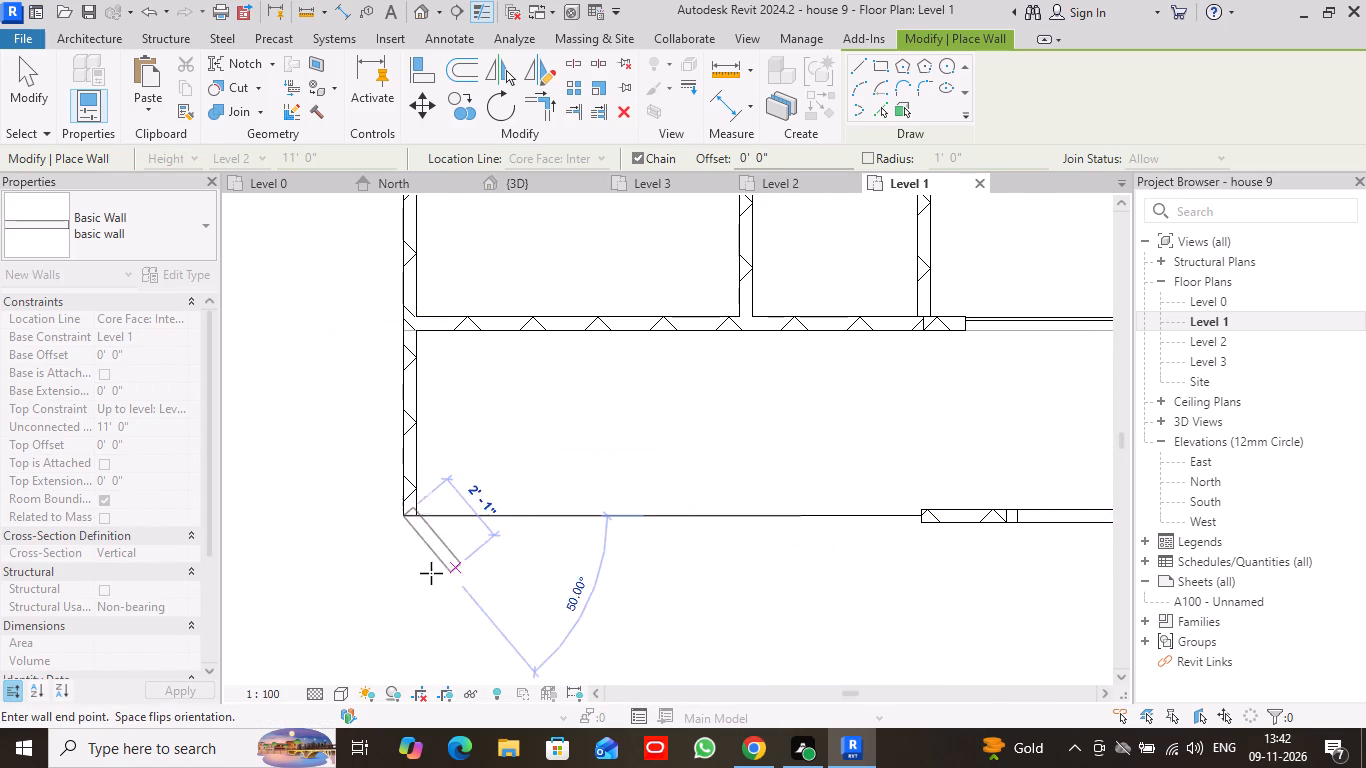
key(Escape)
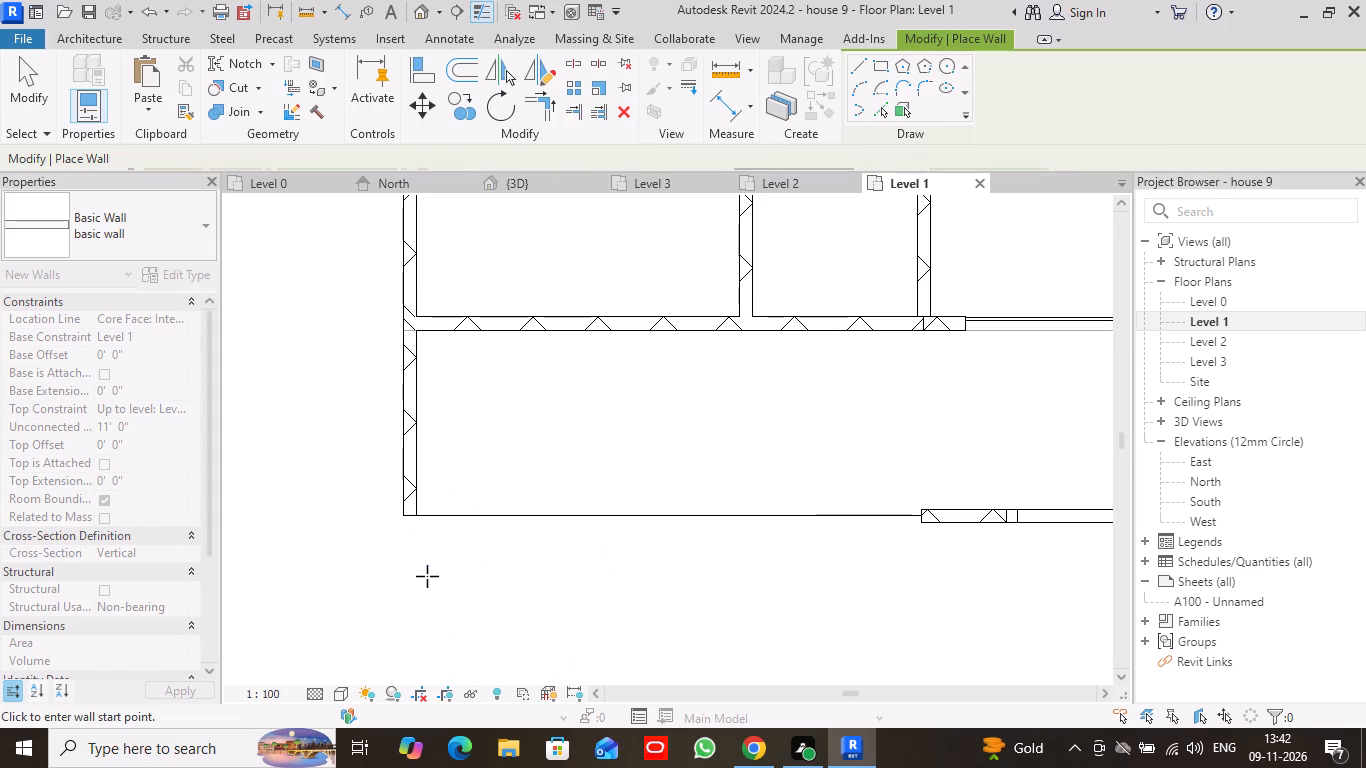
click(35, 66)
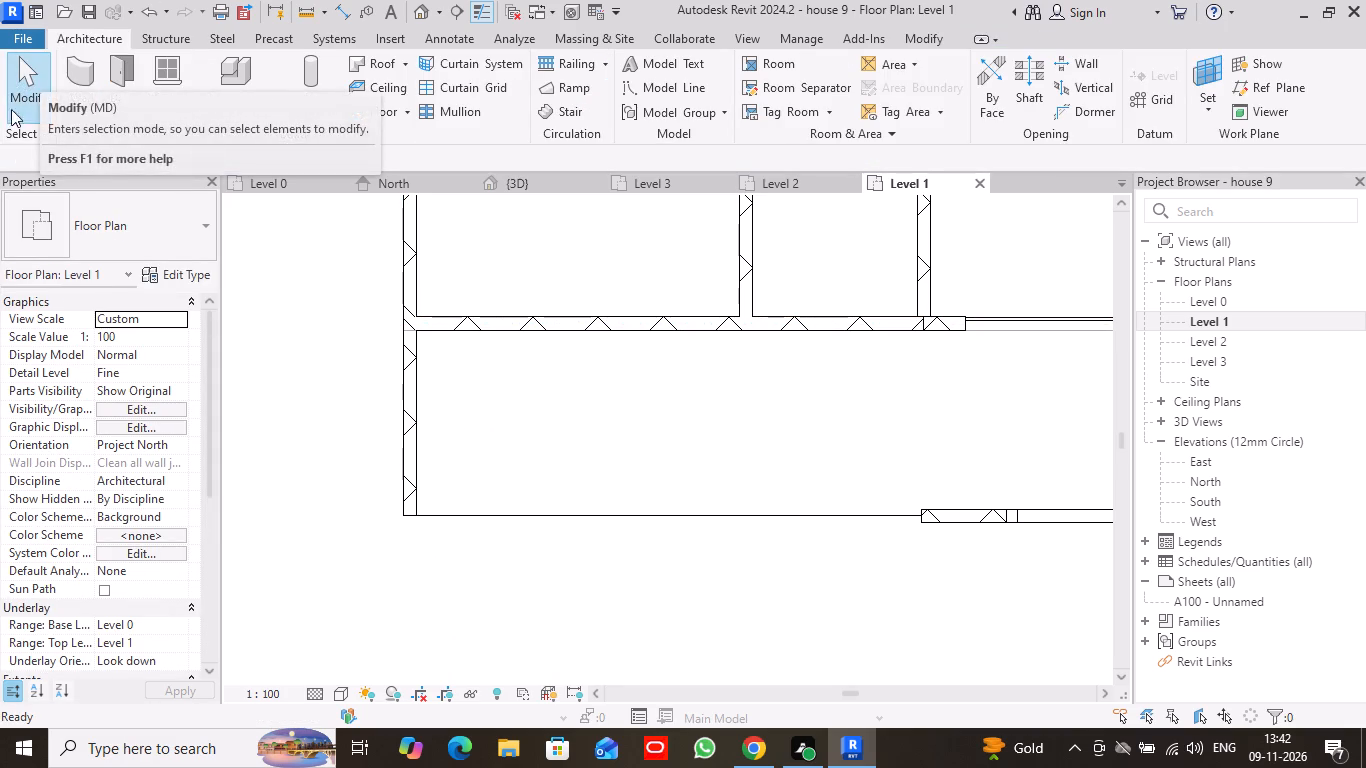
Examine the new southwest side wall and the recessed front facade in the 3D view from an angled front orientation.
click(526, 178)
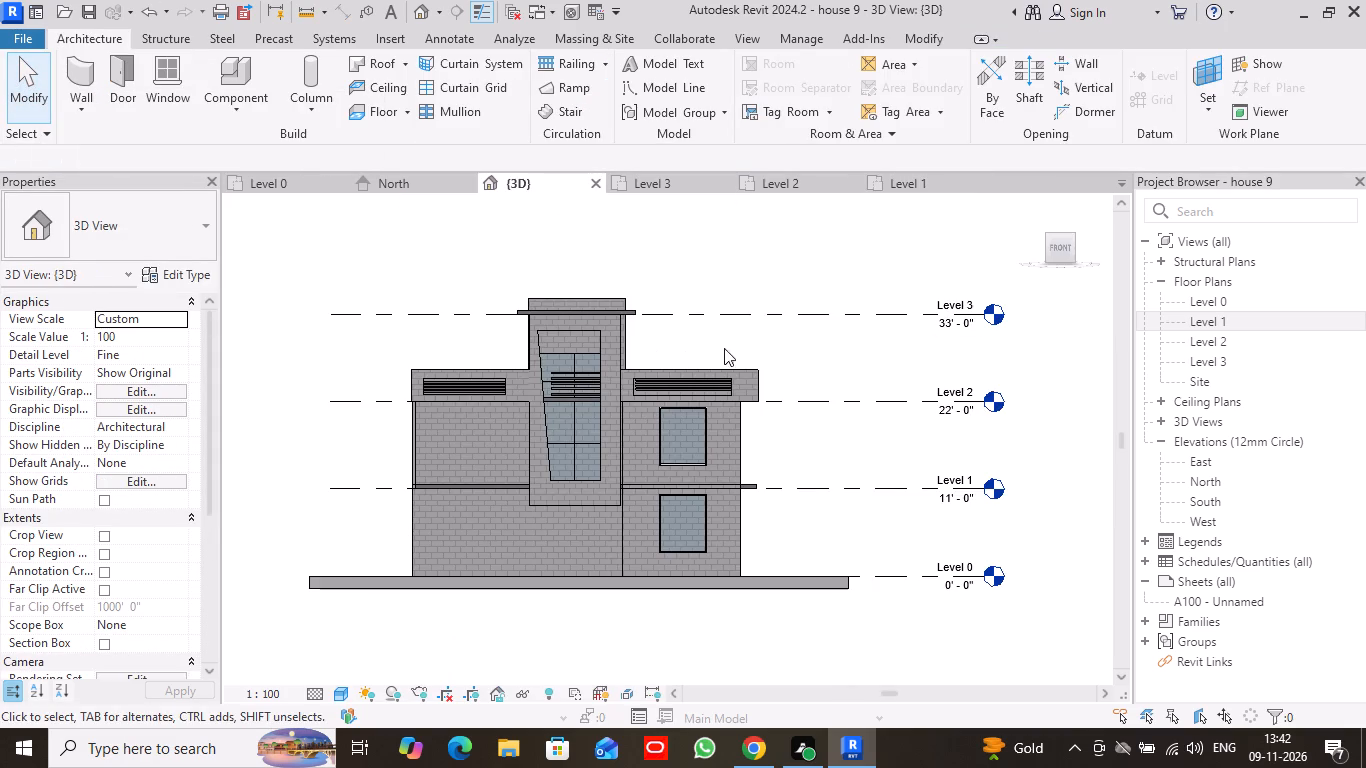
drag(1075, 235, 1071, 240)
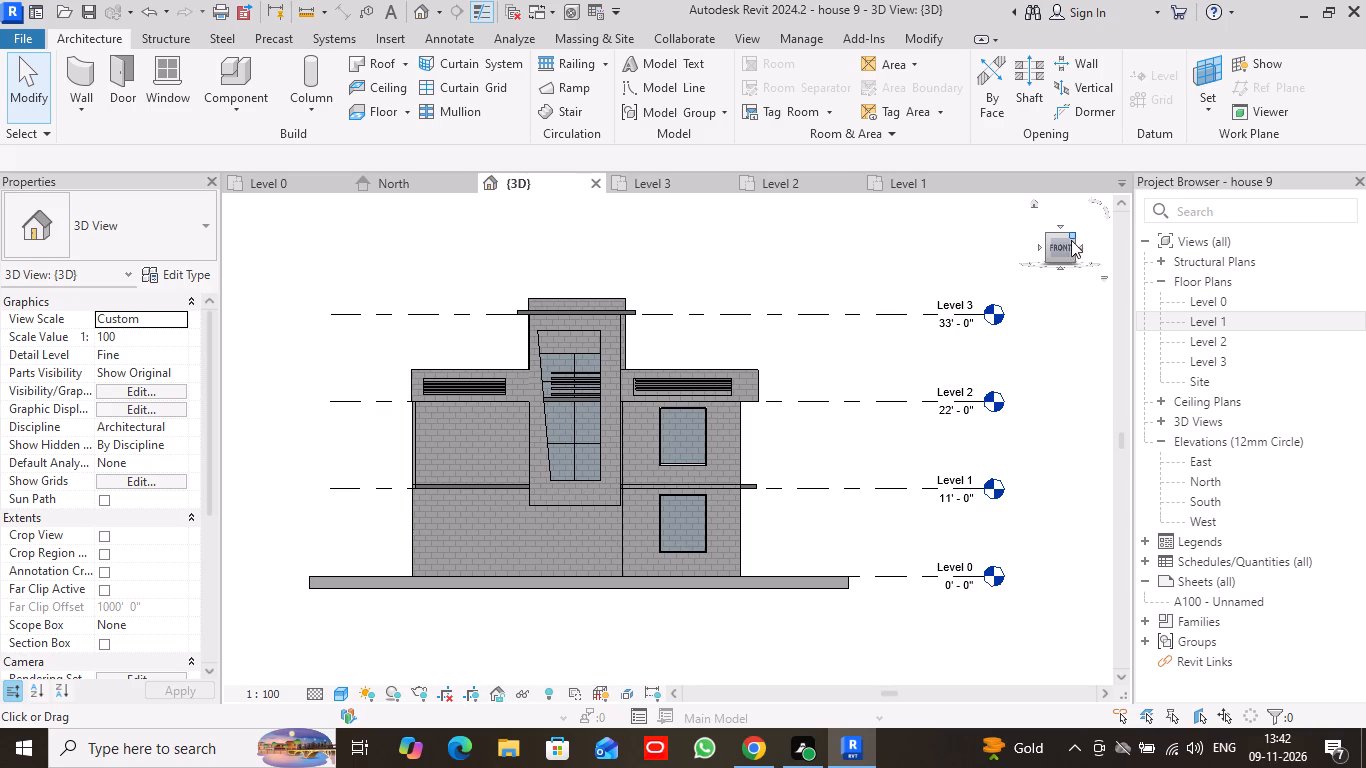
drag(1071, 240, 1012, 264)
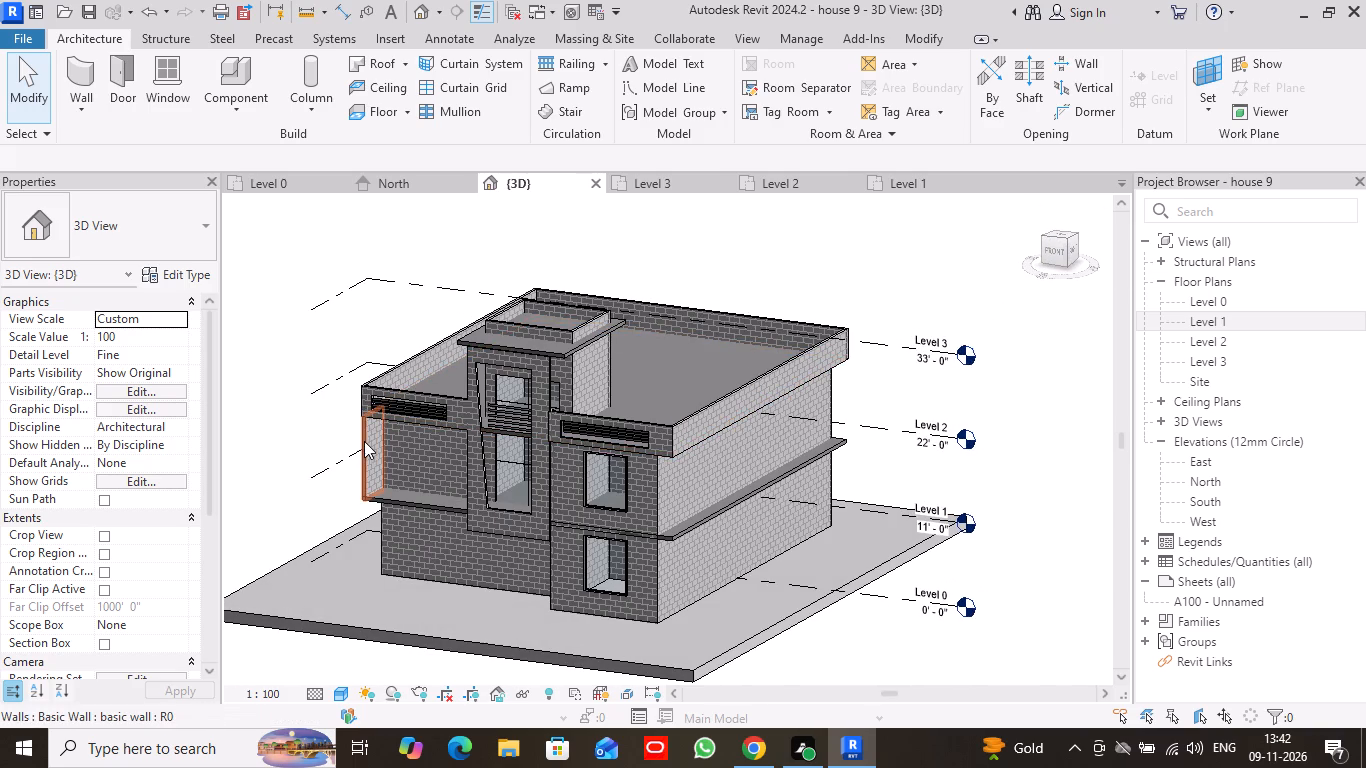
scroll(376, 440, up, 4)
scroll(464, 413, down, 1)
middle_drag(471, 432, 522, 332)
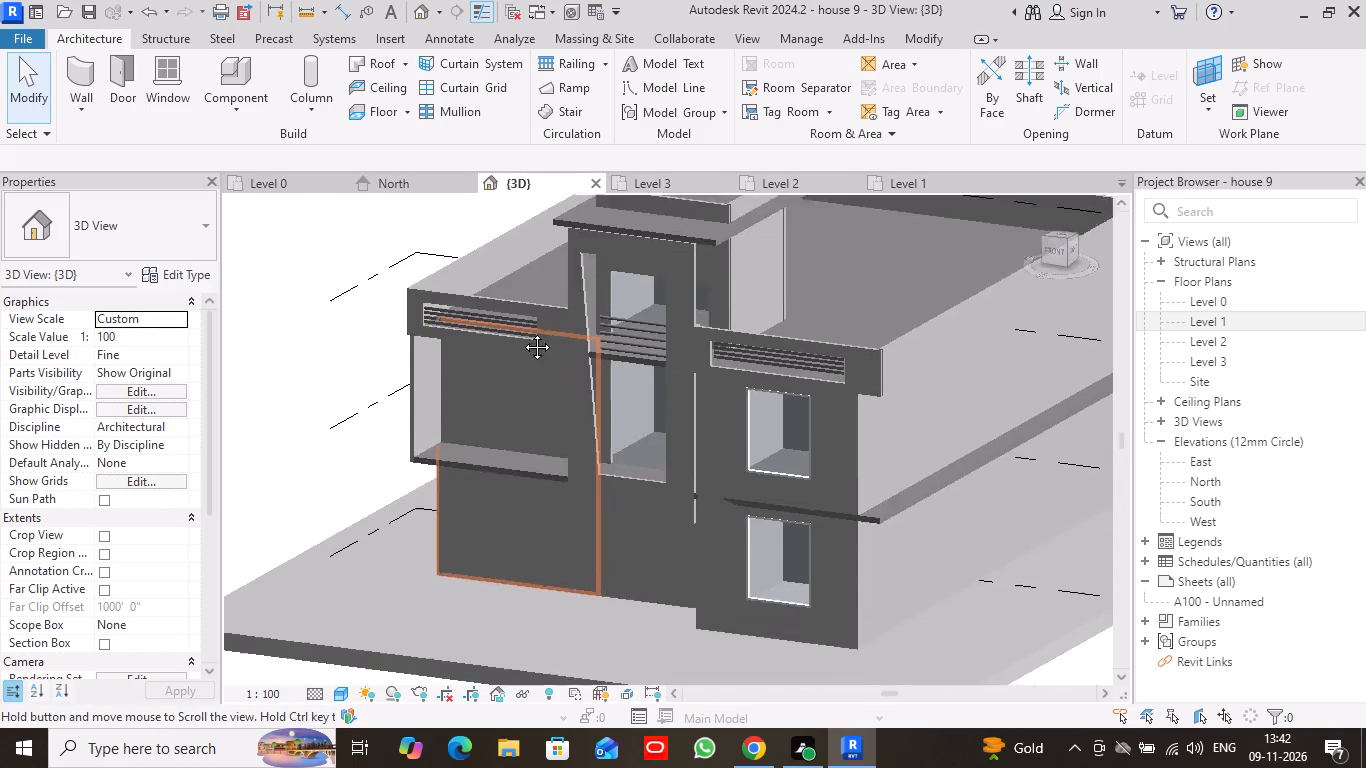
middle_drag(522, 332, 532, 274)
scroll(549, 327, down, 1)
middle_drag(315, 261, 302, 333)
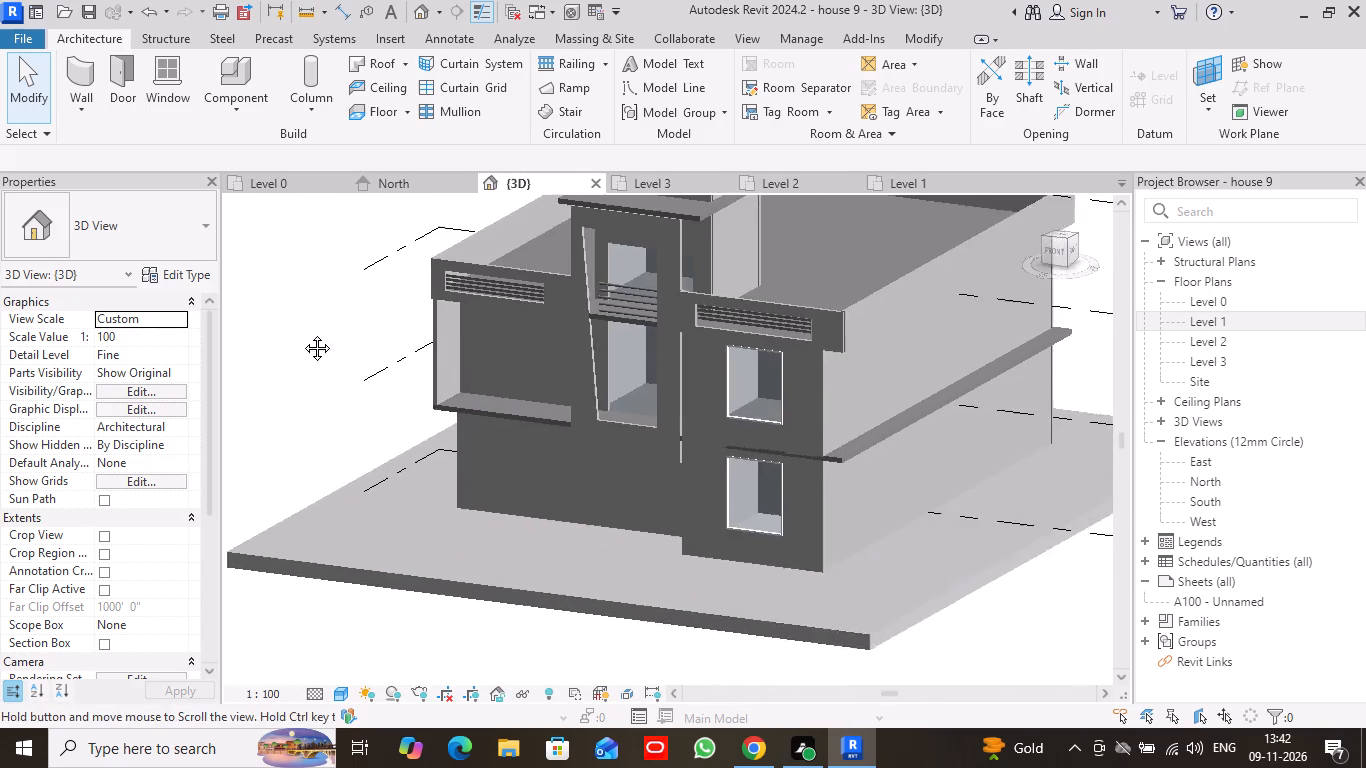
middle_drag(302, 333, 303, 370)
scroll(371, 345, down, 1)
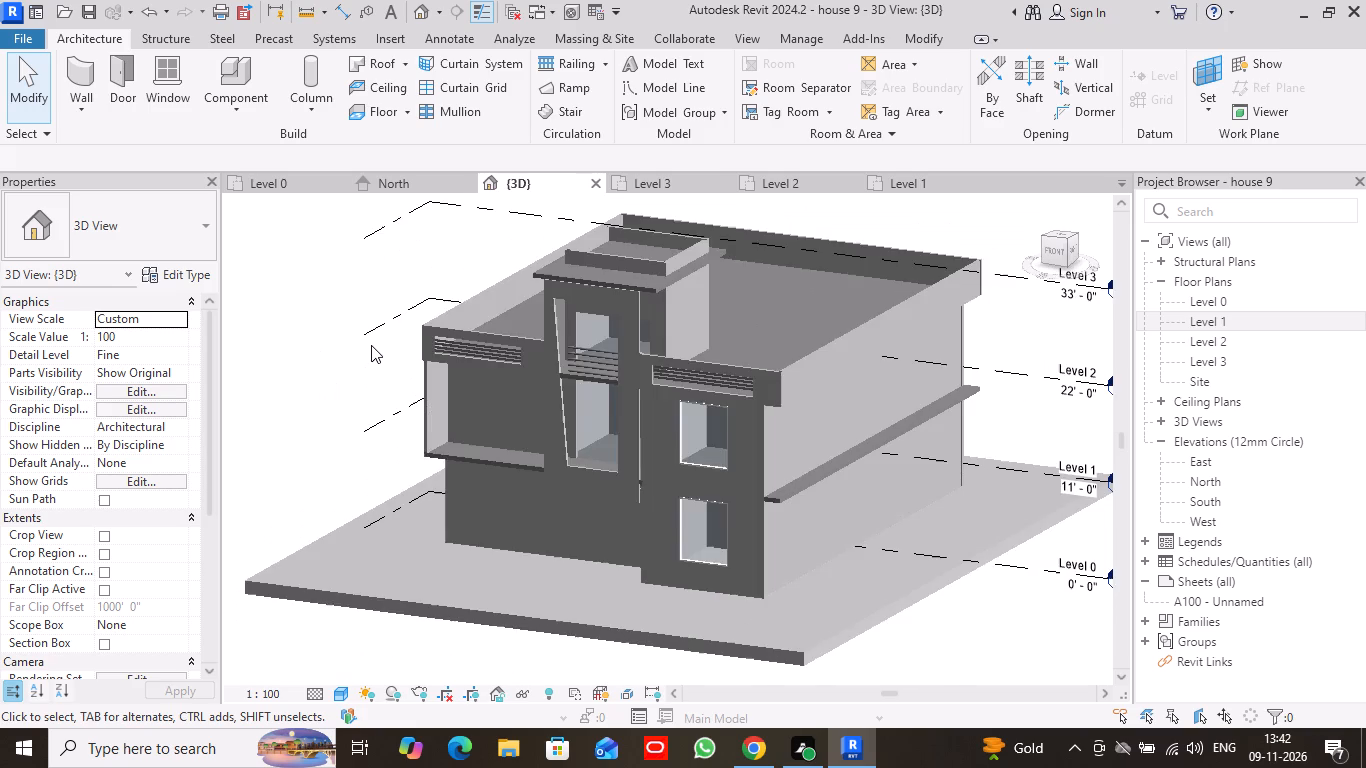
middle_drag(478, 236, 477, 280)
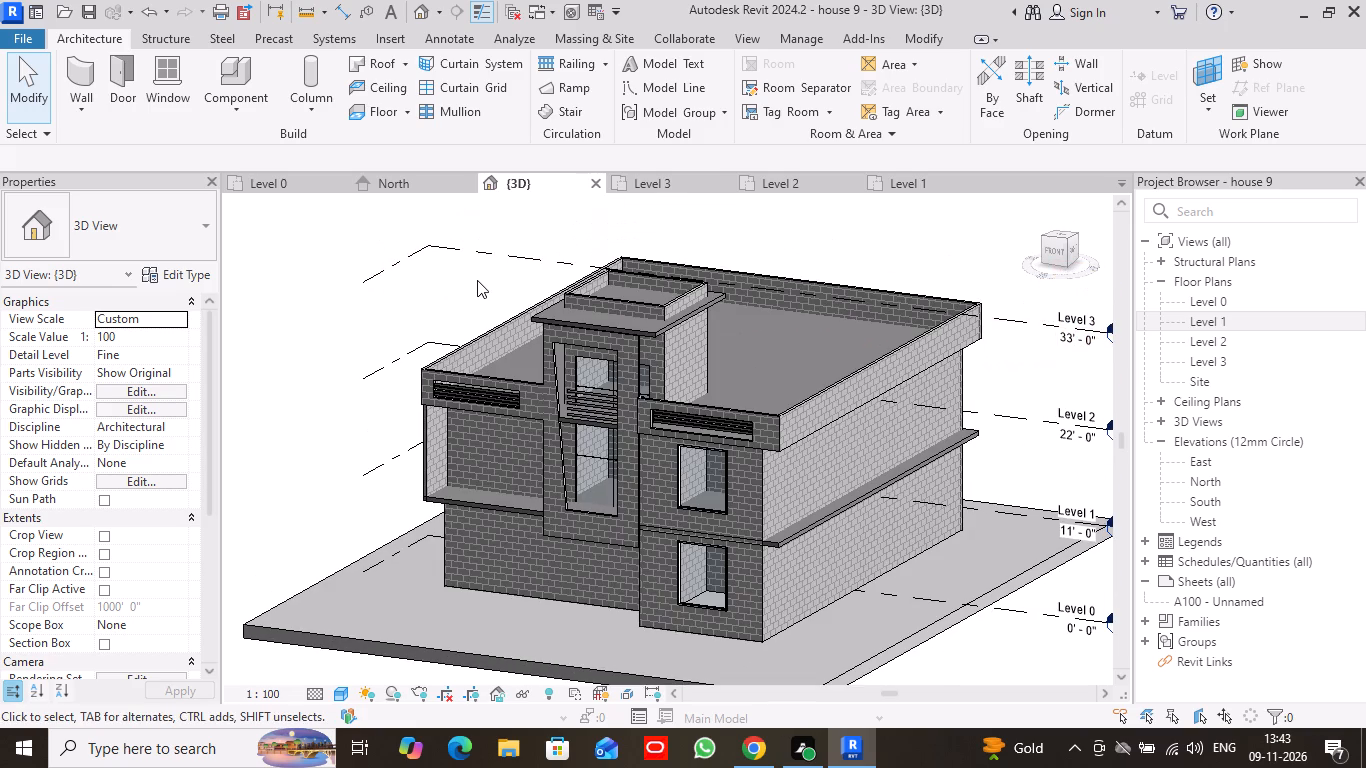
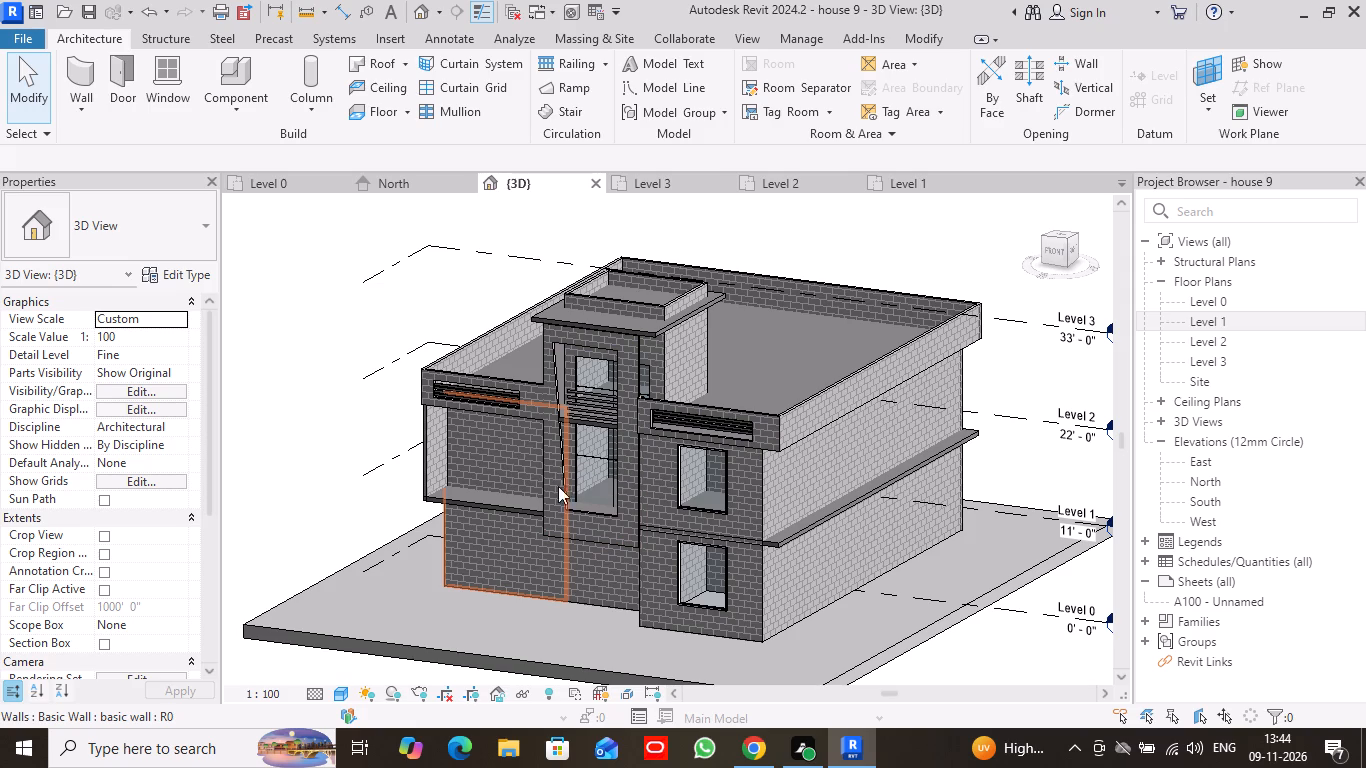
Start an in-place model in the Generic Models category, with the 3D view facing the front facade.
scroll(536, 497, up, 5)
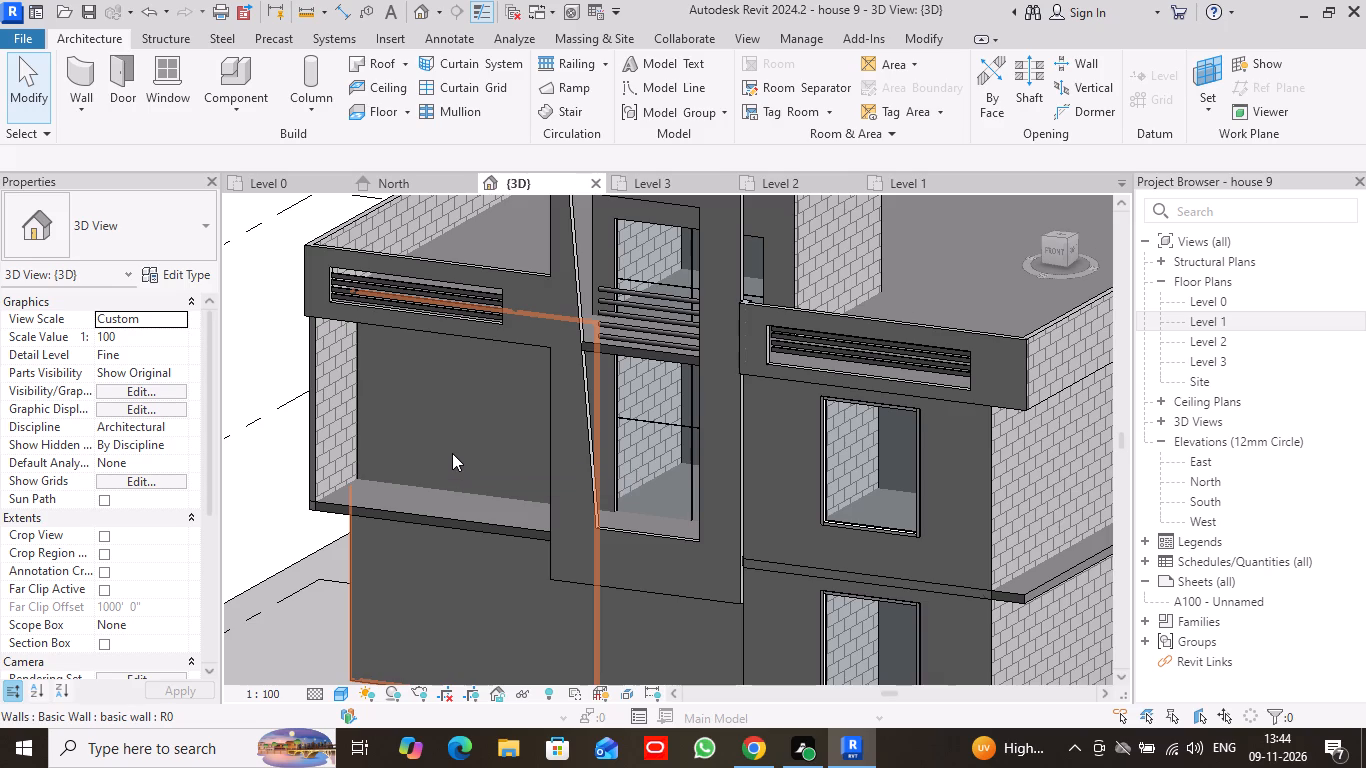
scroll(591, 414, down, 2)
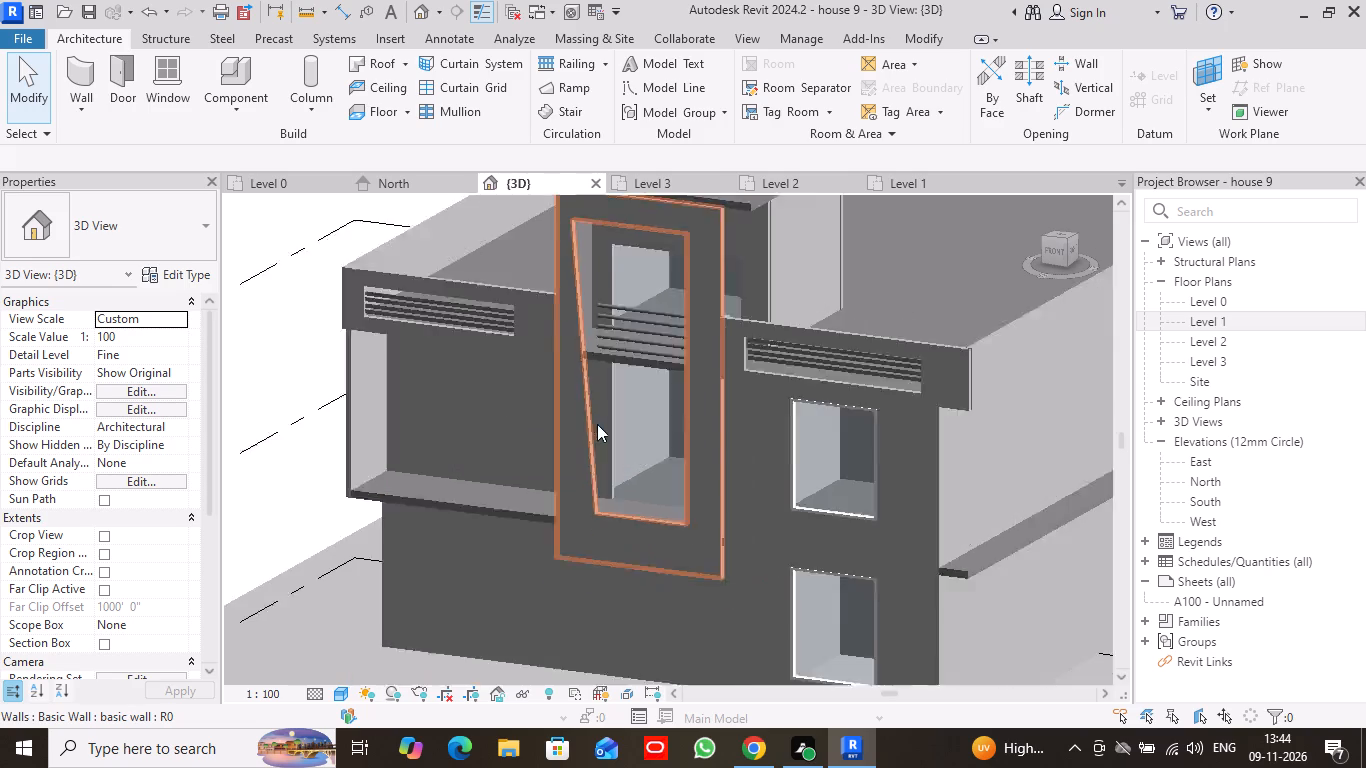
scroll(597, 424, down, 5)
click(1049, 249)
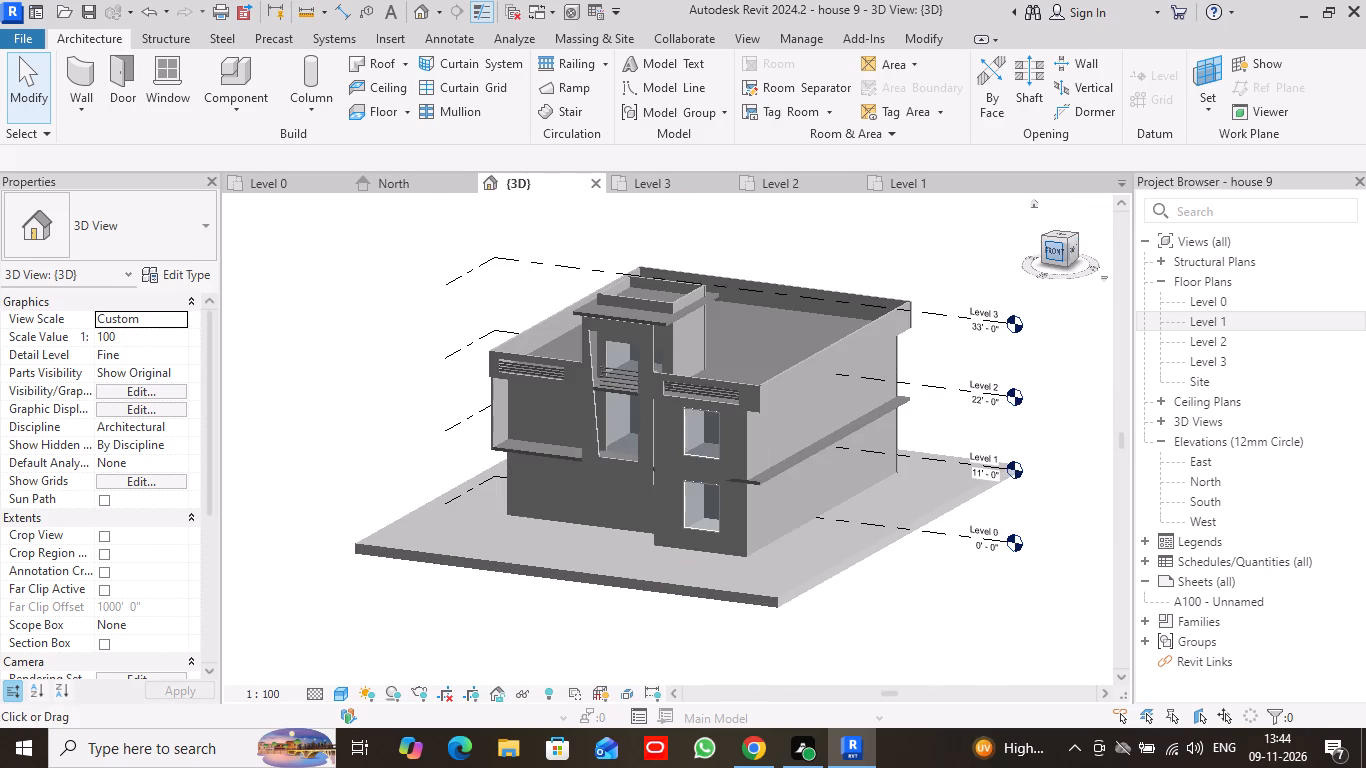
scroll(731, 435, up, 4)
scroll(598, 473, up, 3)
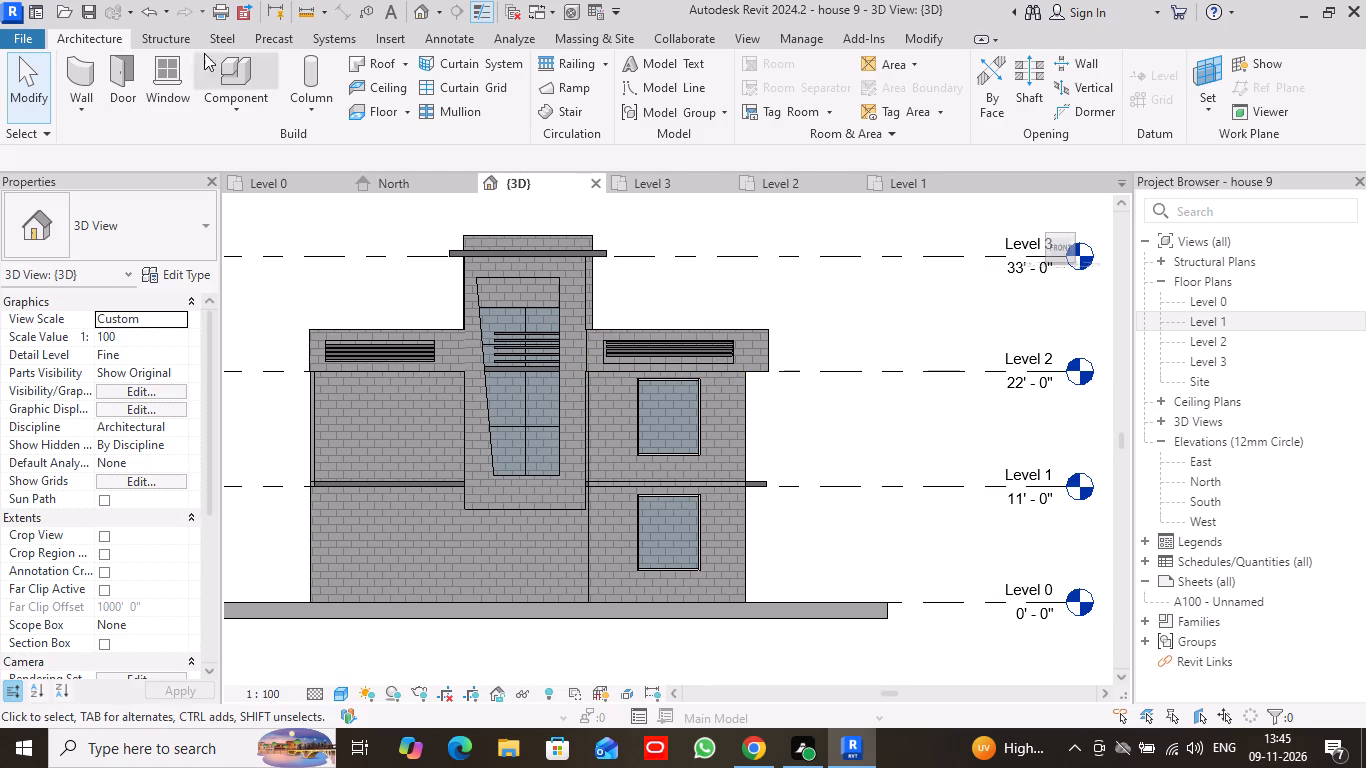
click(243, 114)
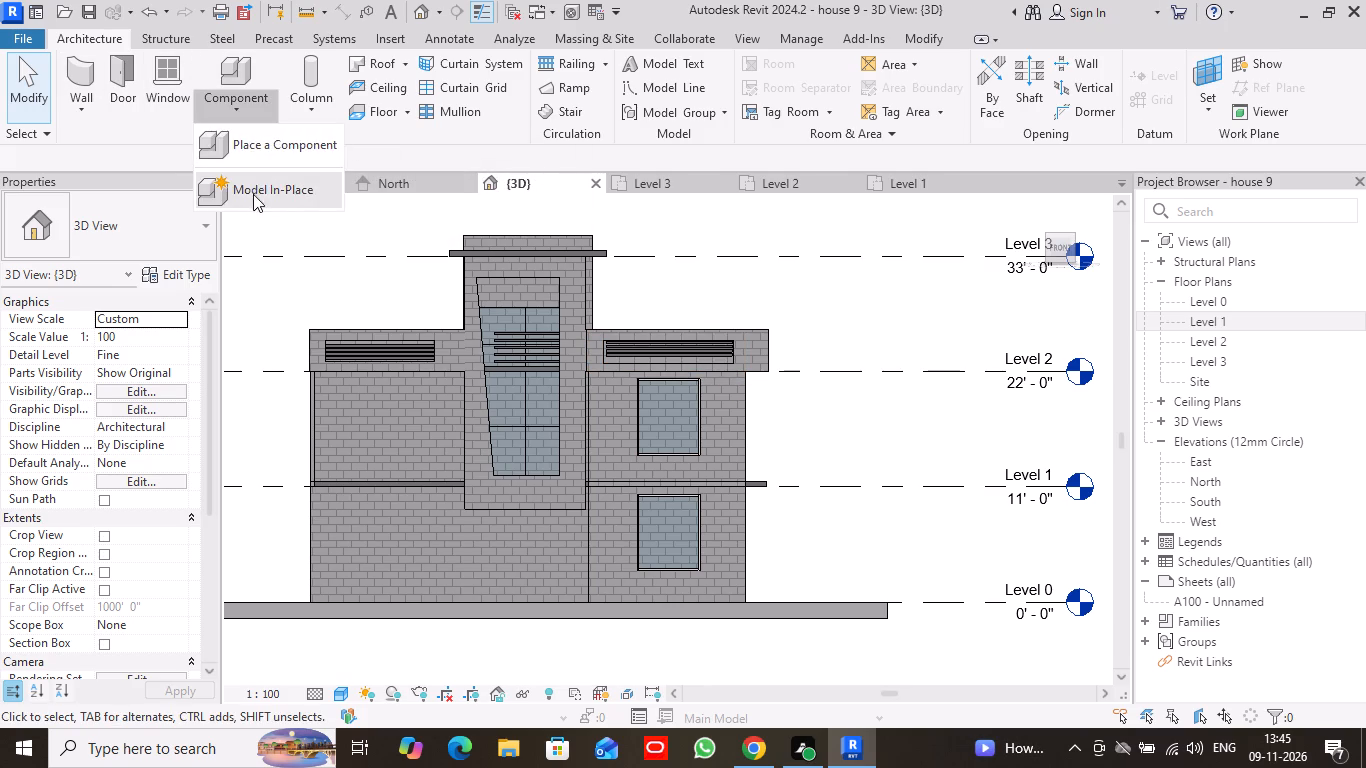
click(253, 194)
scroll(601, 331, down, 5)
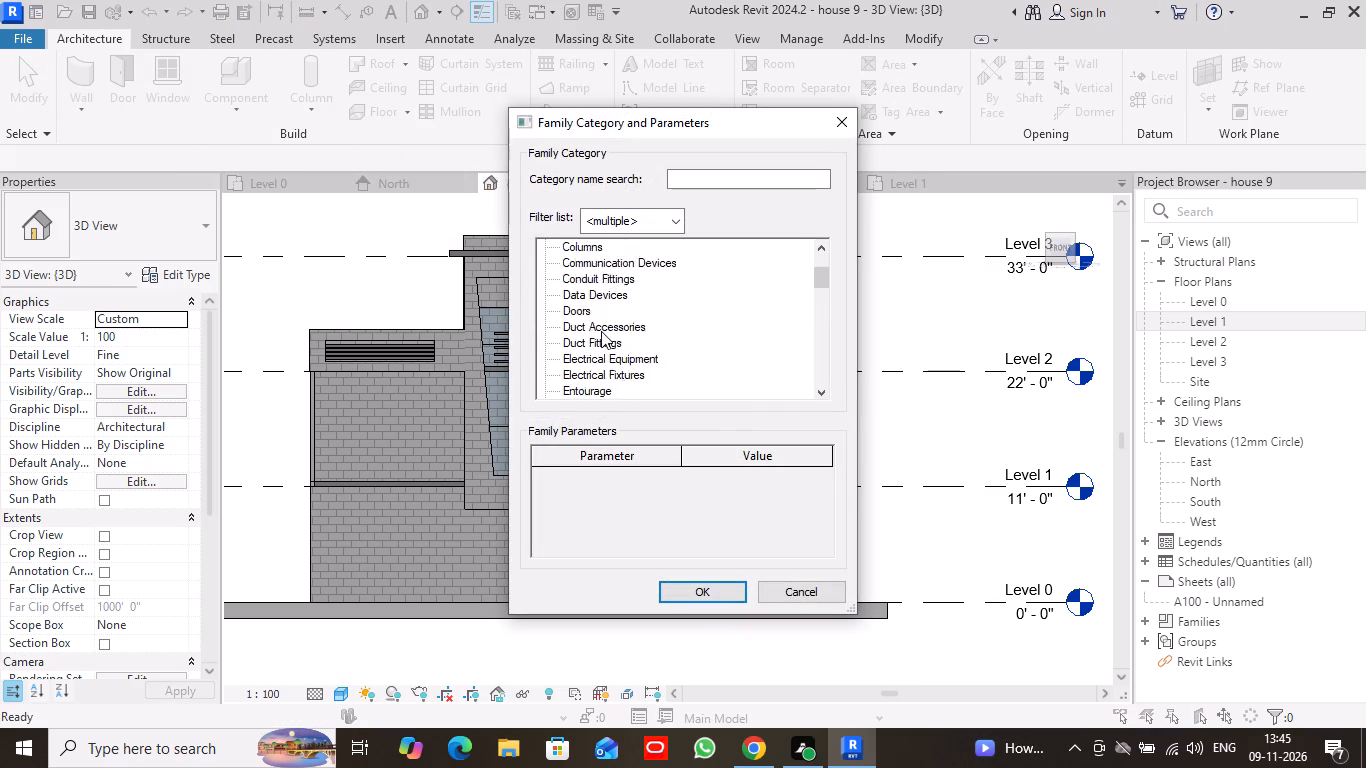
scroll(601, 331, down, 12)
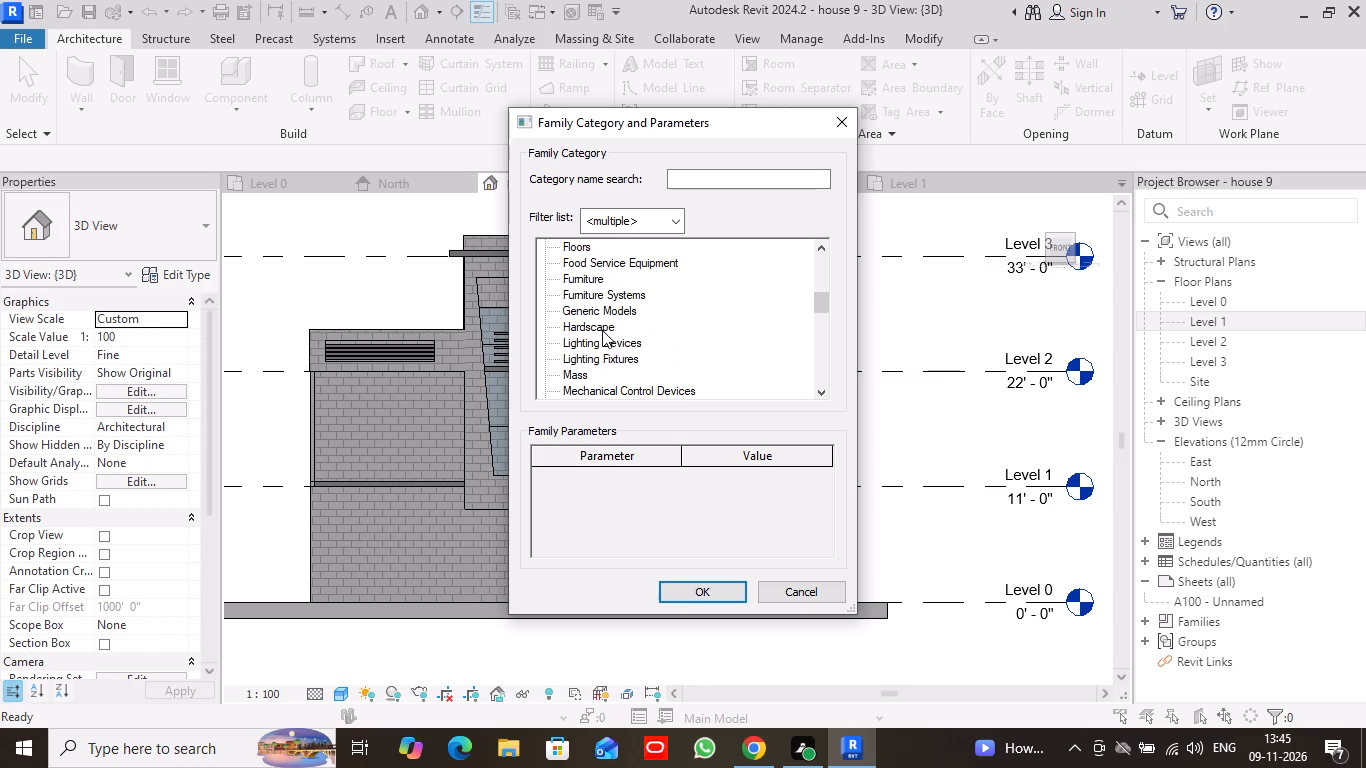
click(631, 313)
click(711, 586)
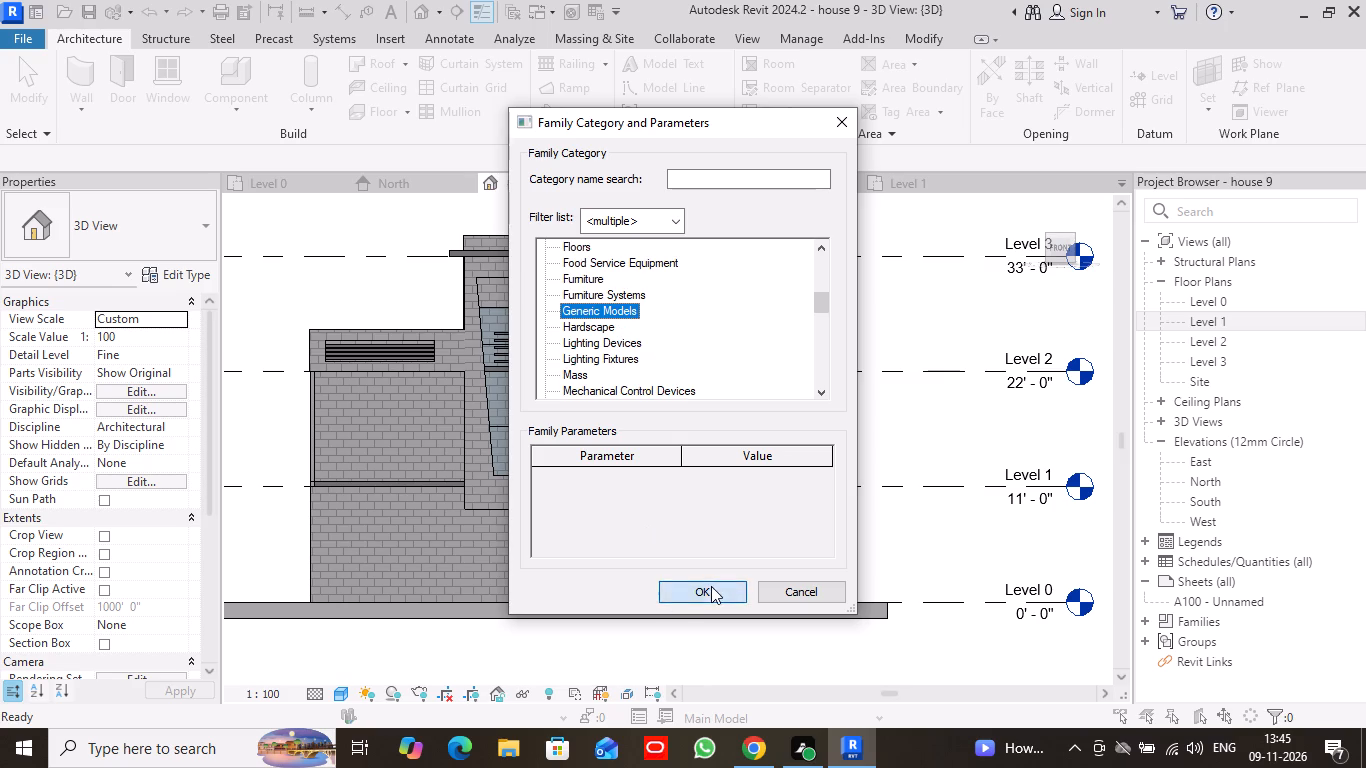
click(691, 409)
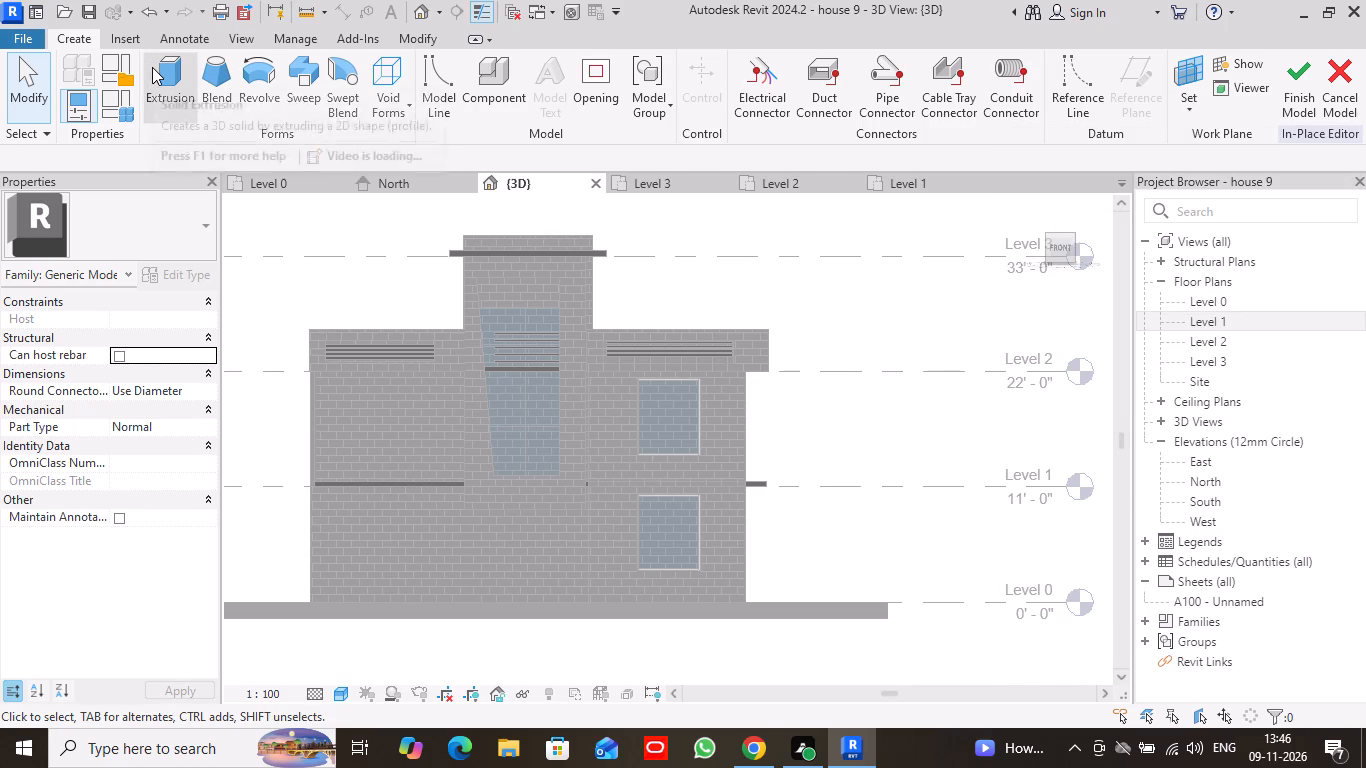
Start a solid extrusion and set its work plane to the front wall face that holds the two stacked windows.
click(159, 68)
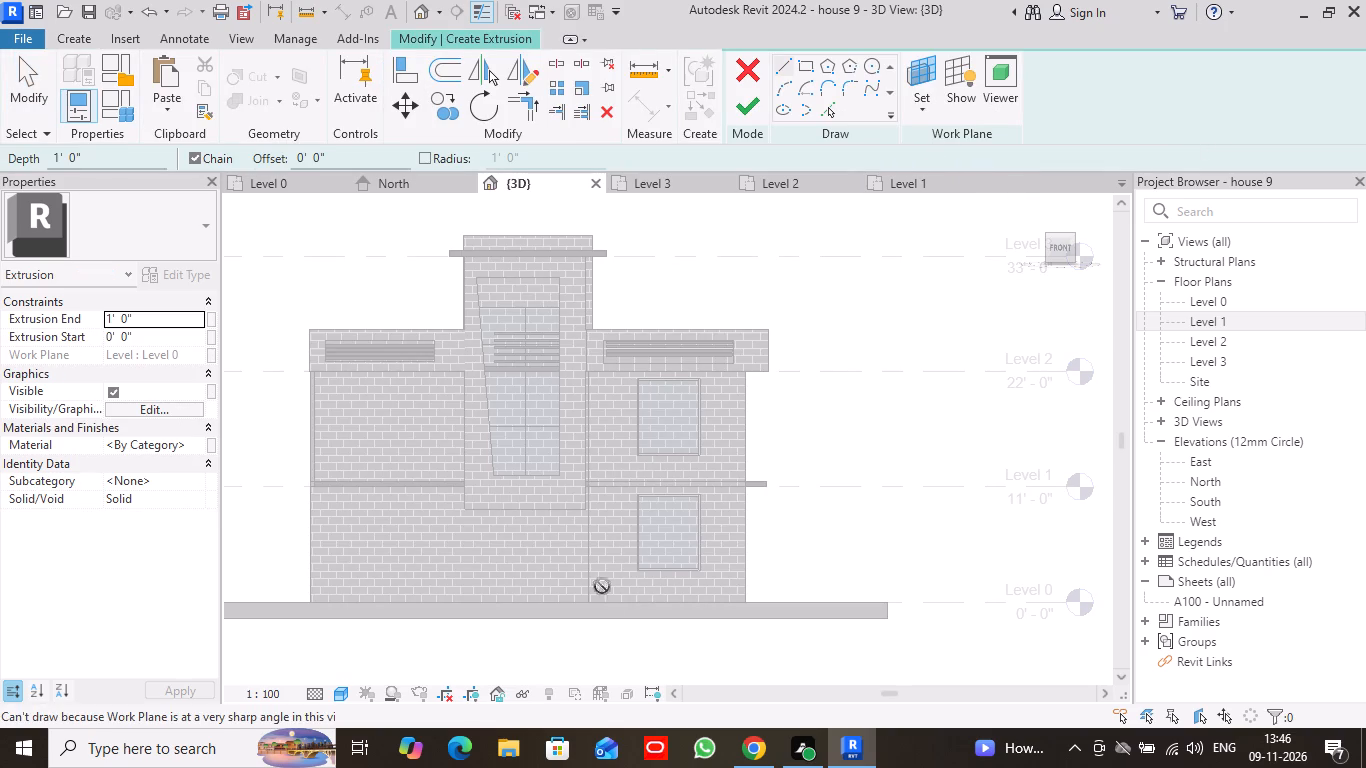
click(930, 109)
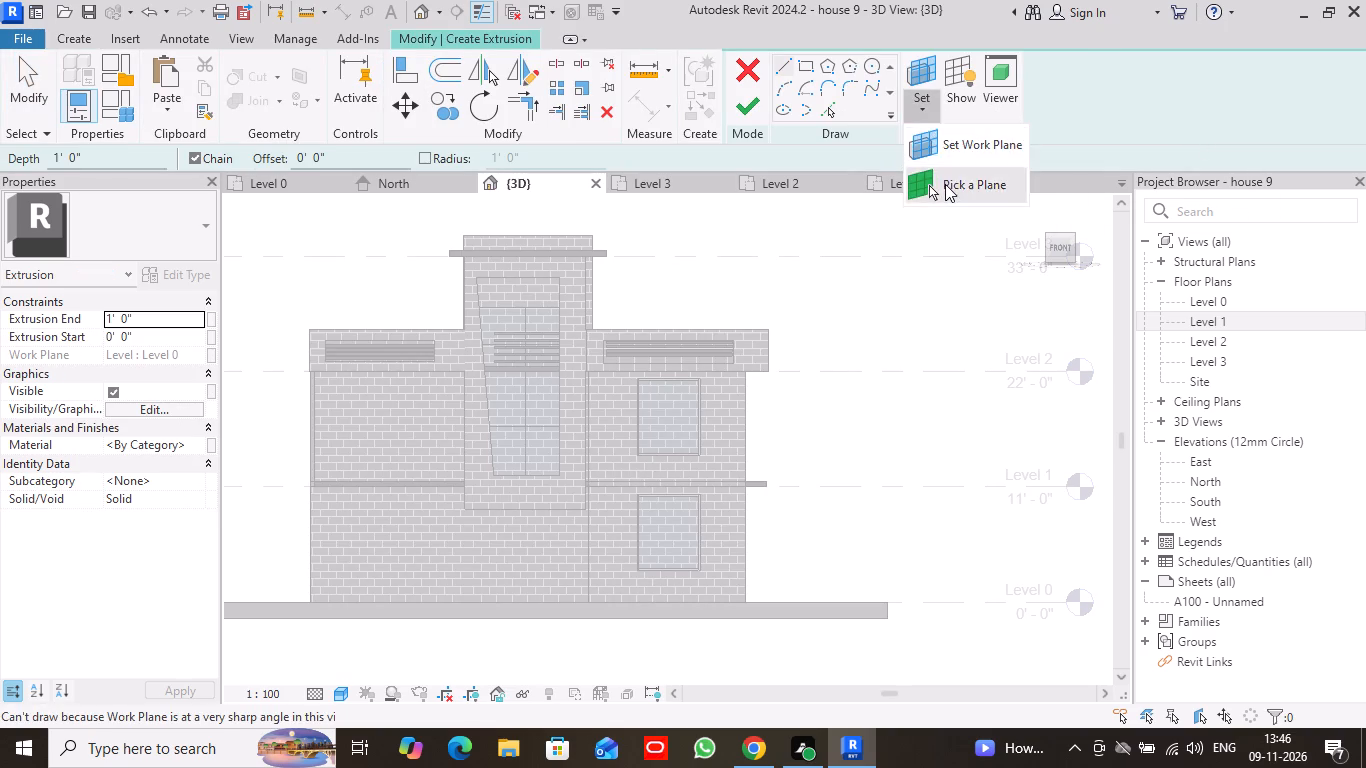
click(945, 184)
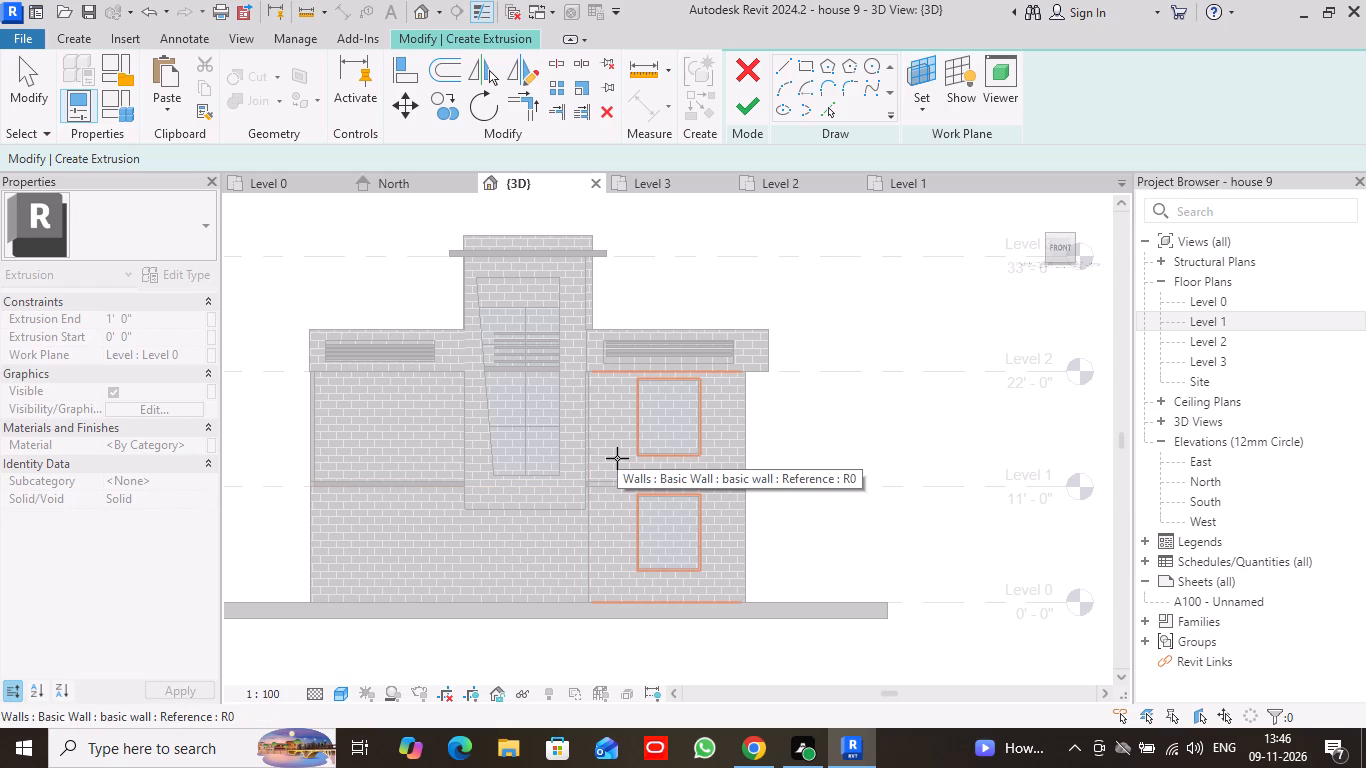
click(617, 458)
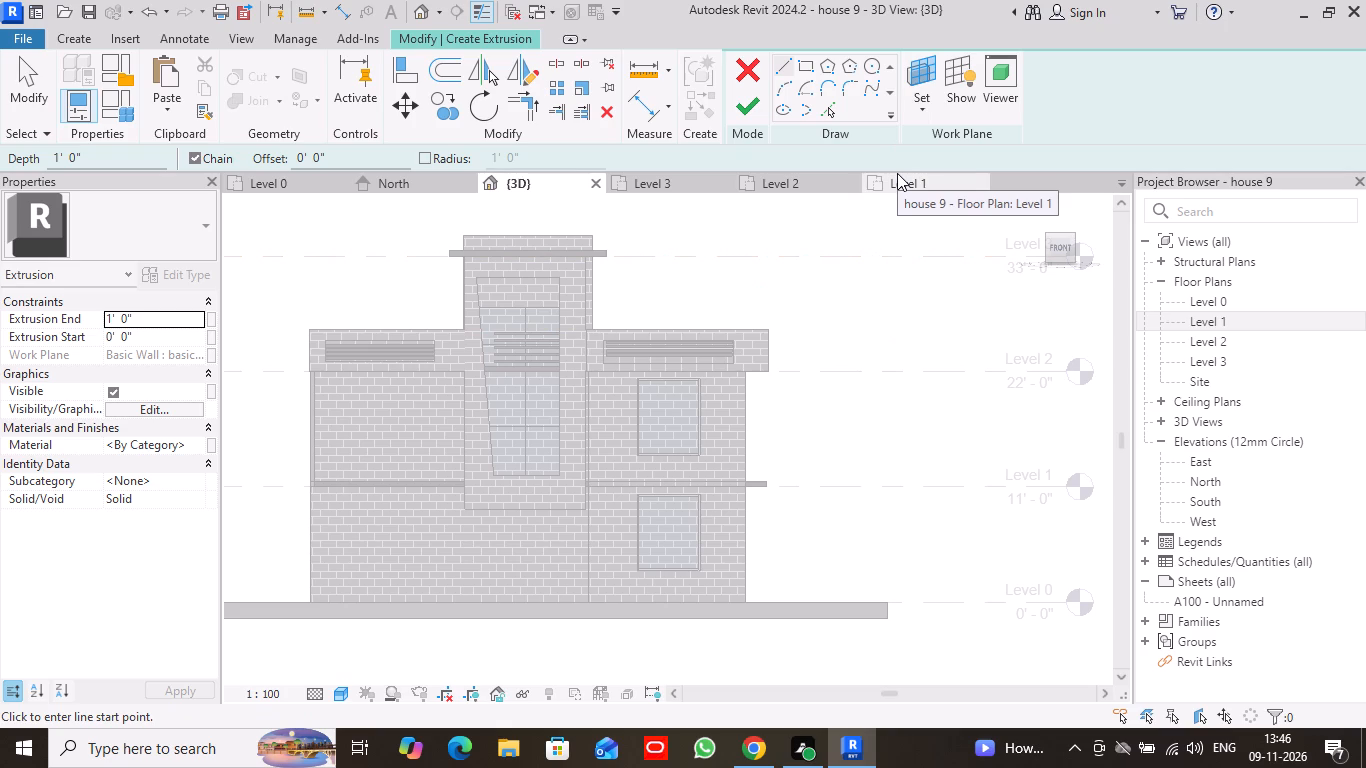
Sketch a rectangle about 7' 6" high tightly around the upper front window between Level 1 and Level 2.
click(803, 62)
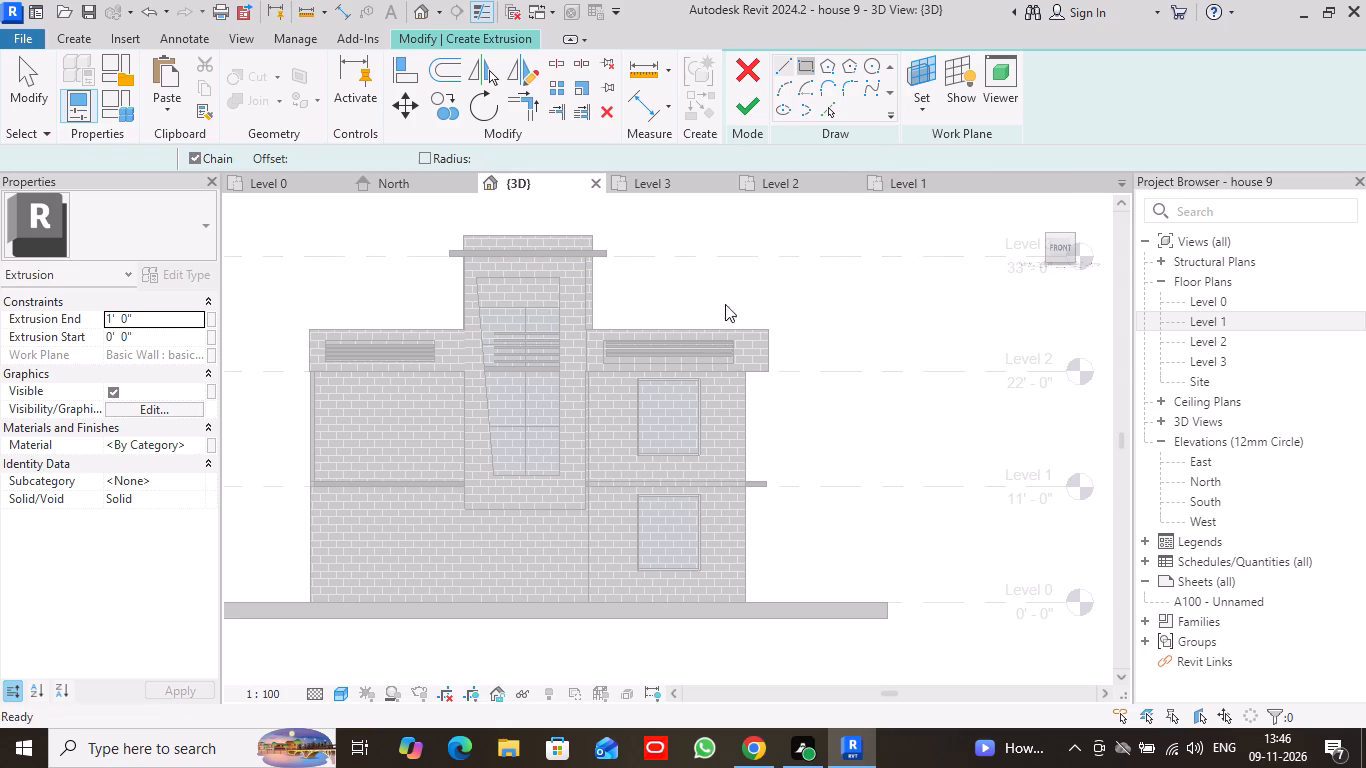
scroll(684, 411, up, 7)
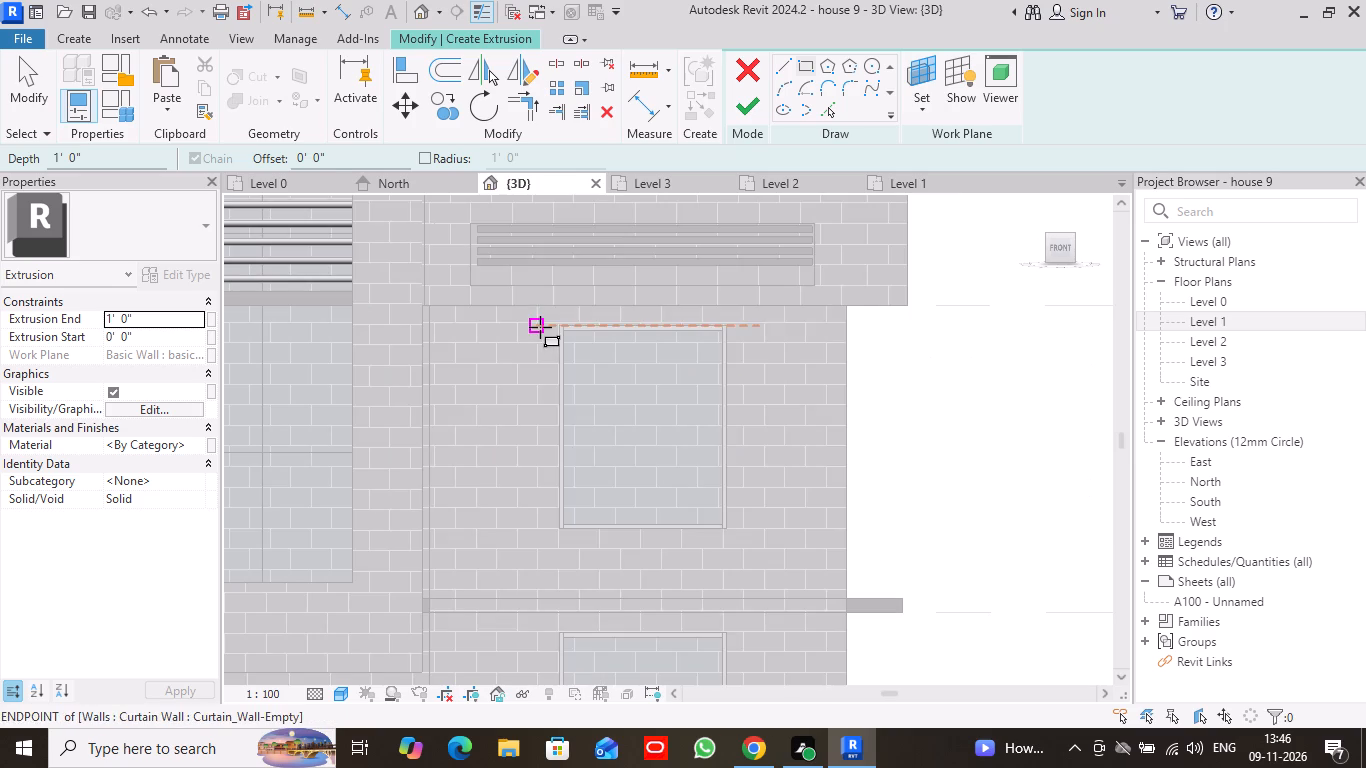
scroll(548, 317, up, 4)
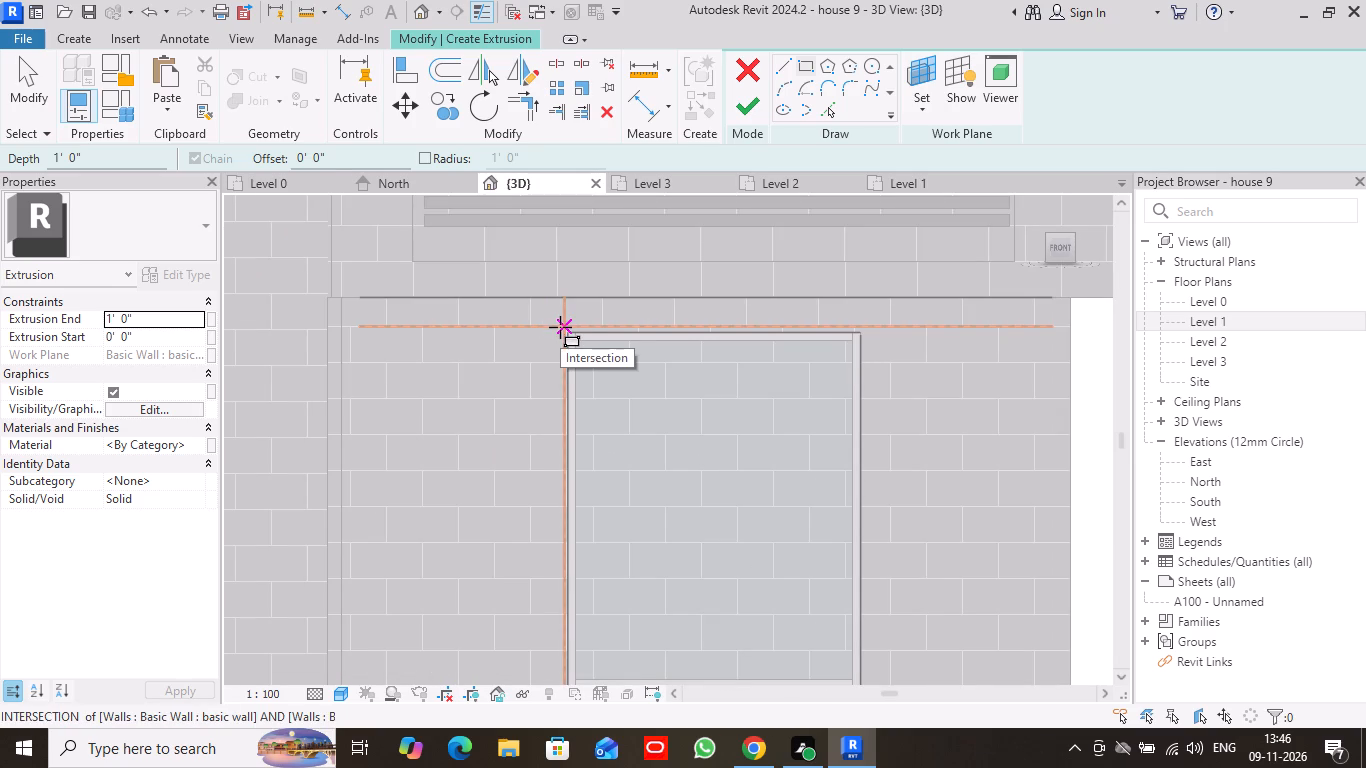
click(560, 327)
scroll(859, 573, down, 7)
middle_drag(862, 582, 856, 521)
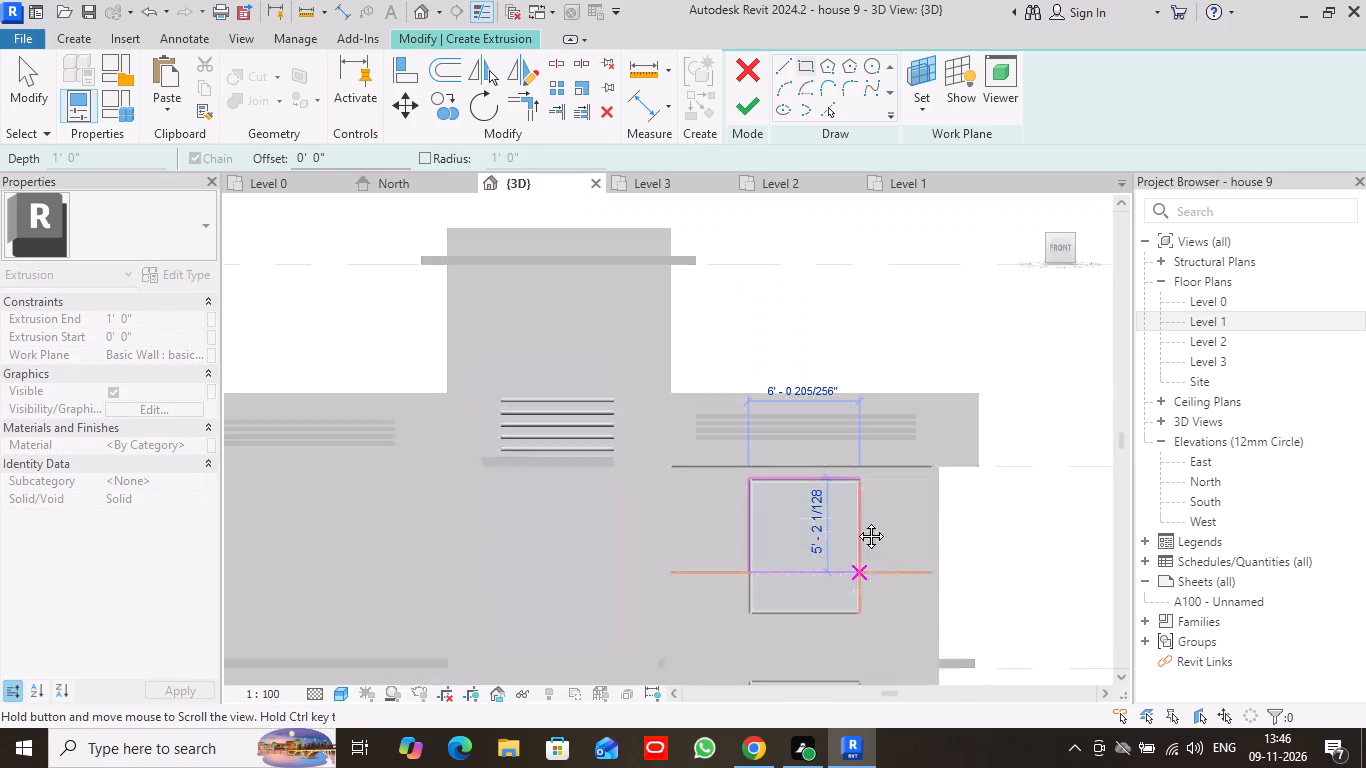
middle_drag(856, 521, 838, 405)
scroll(849, 454, up, 4)
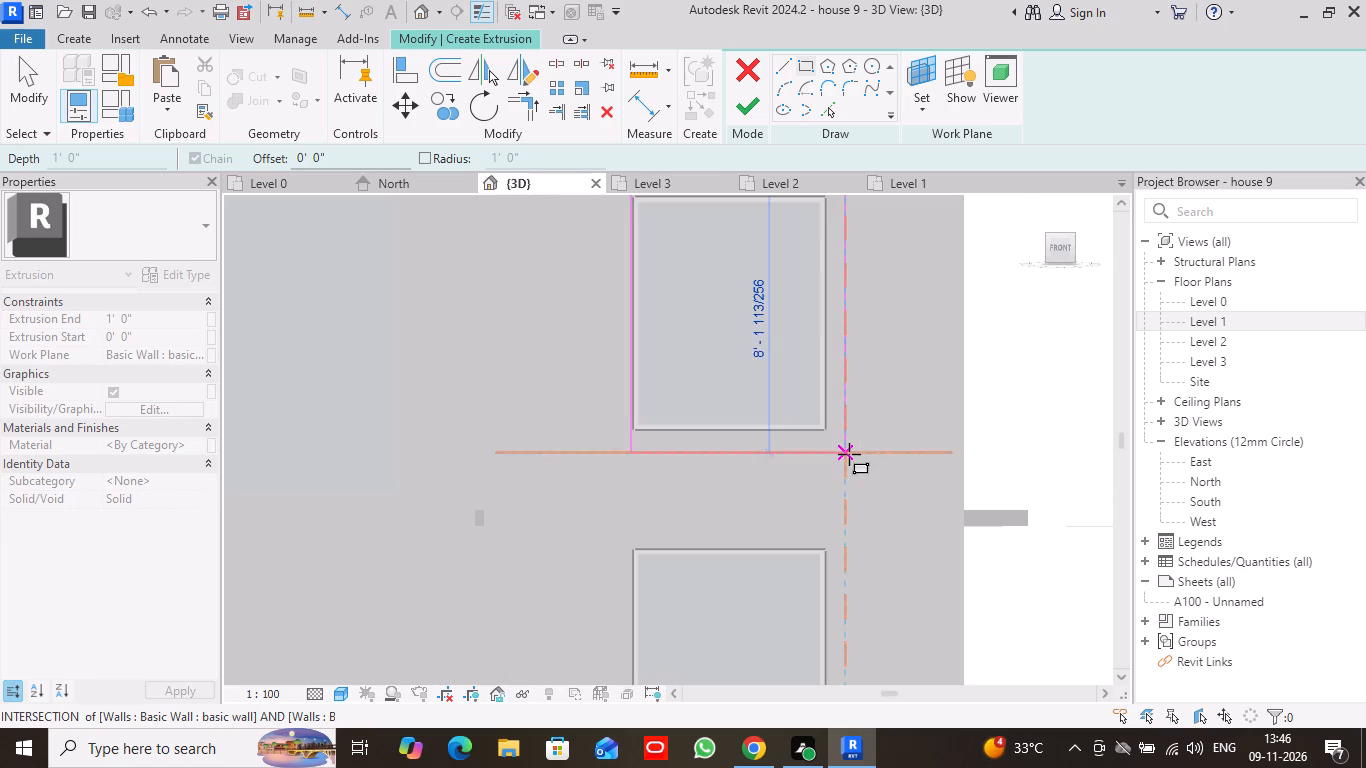
scroll(849, 454, up, 3)
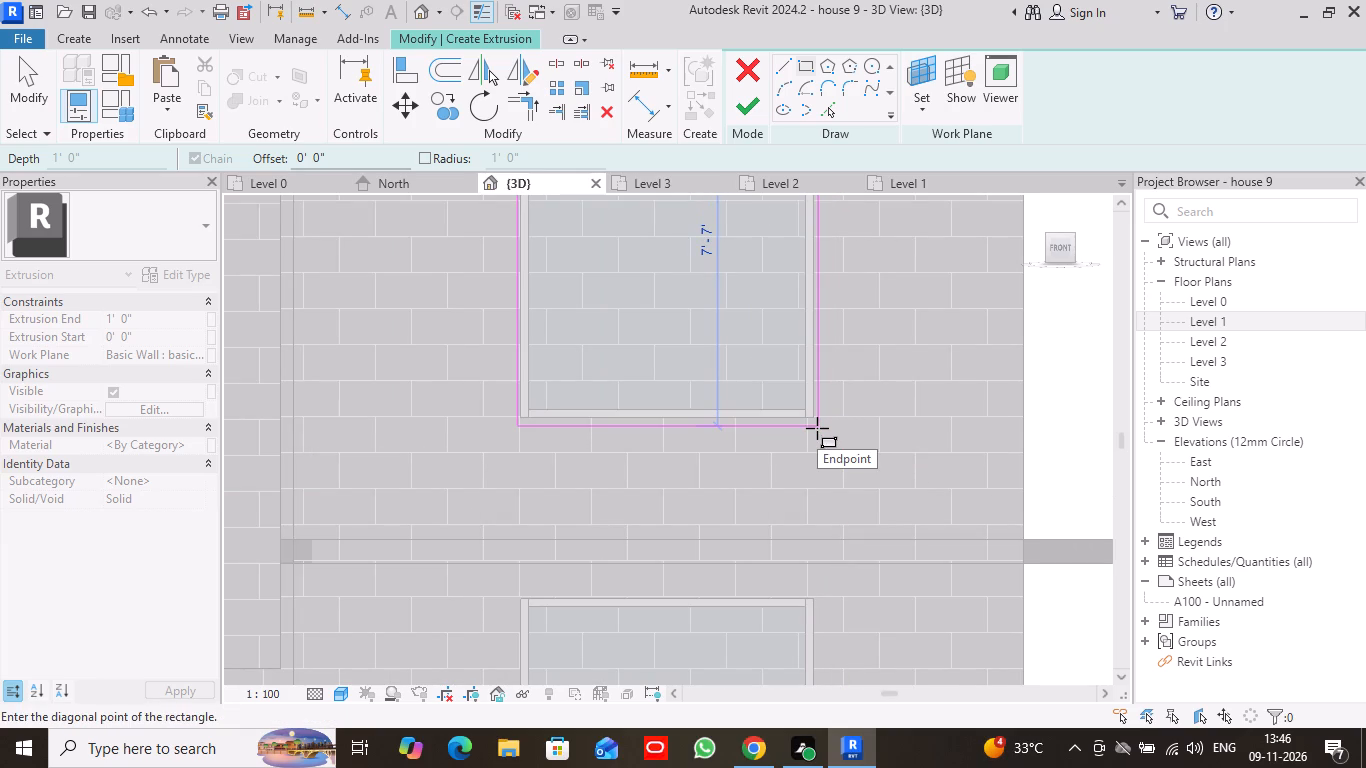
scroll(815, 426, up, 6)
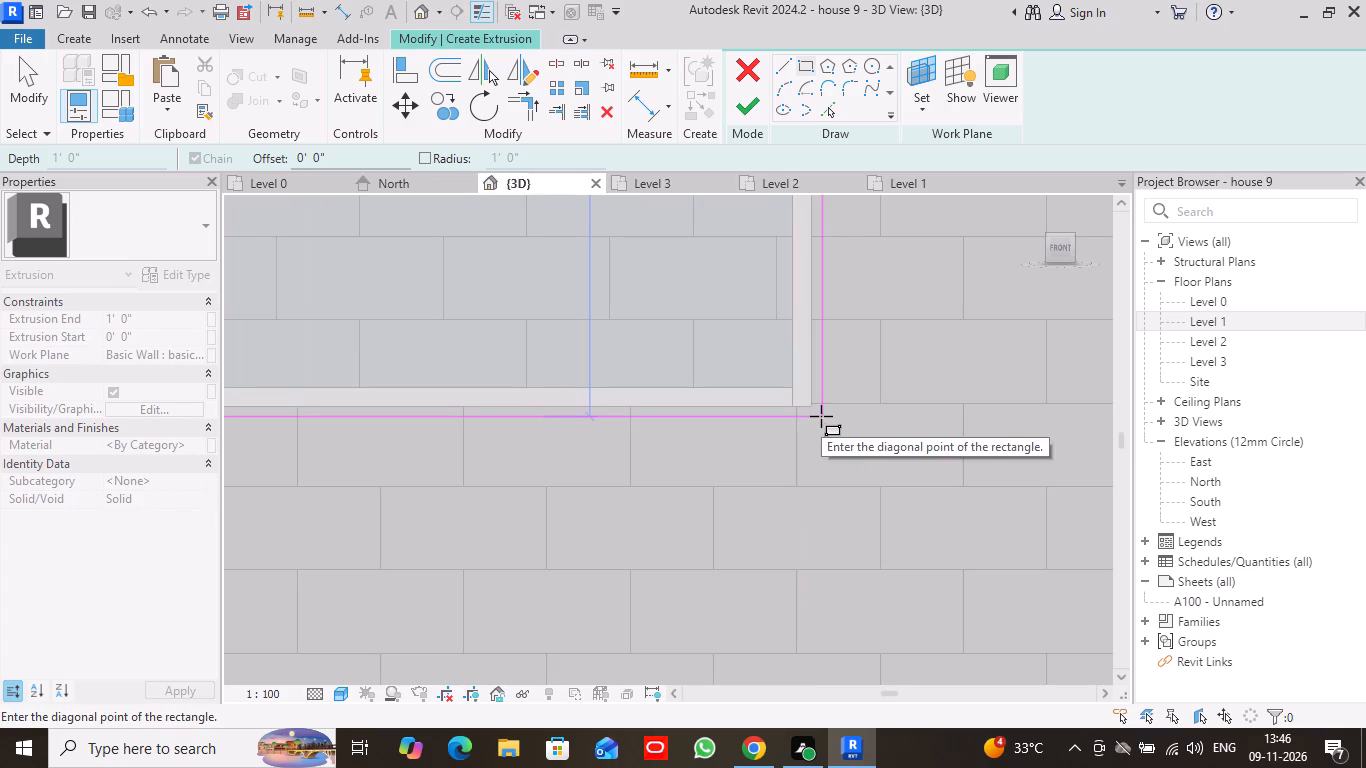
click(821, 416)
scroll(830, 428, down, 5)
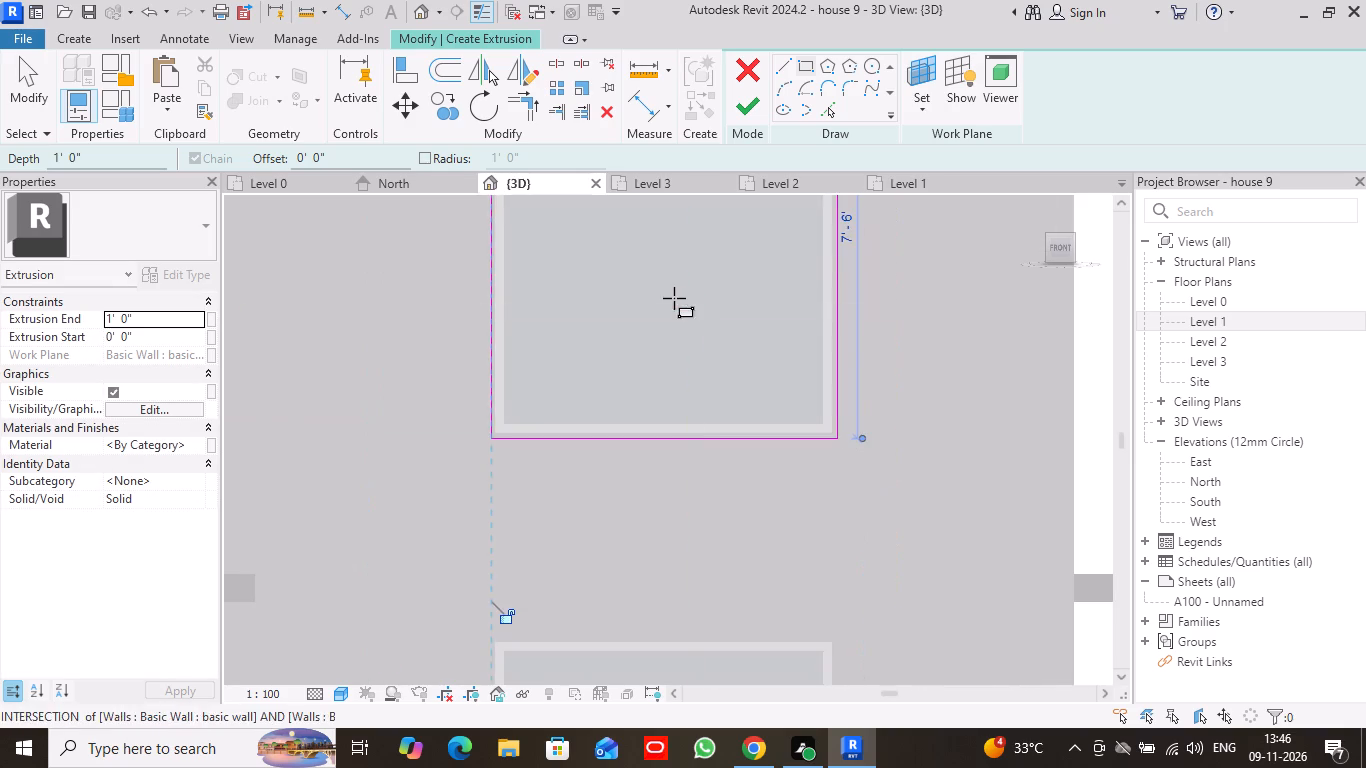
middle_drag(674, 298, 667, 537)
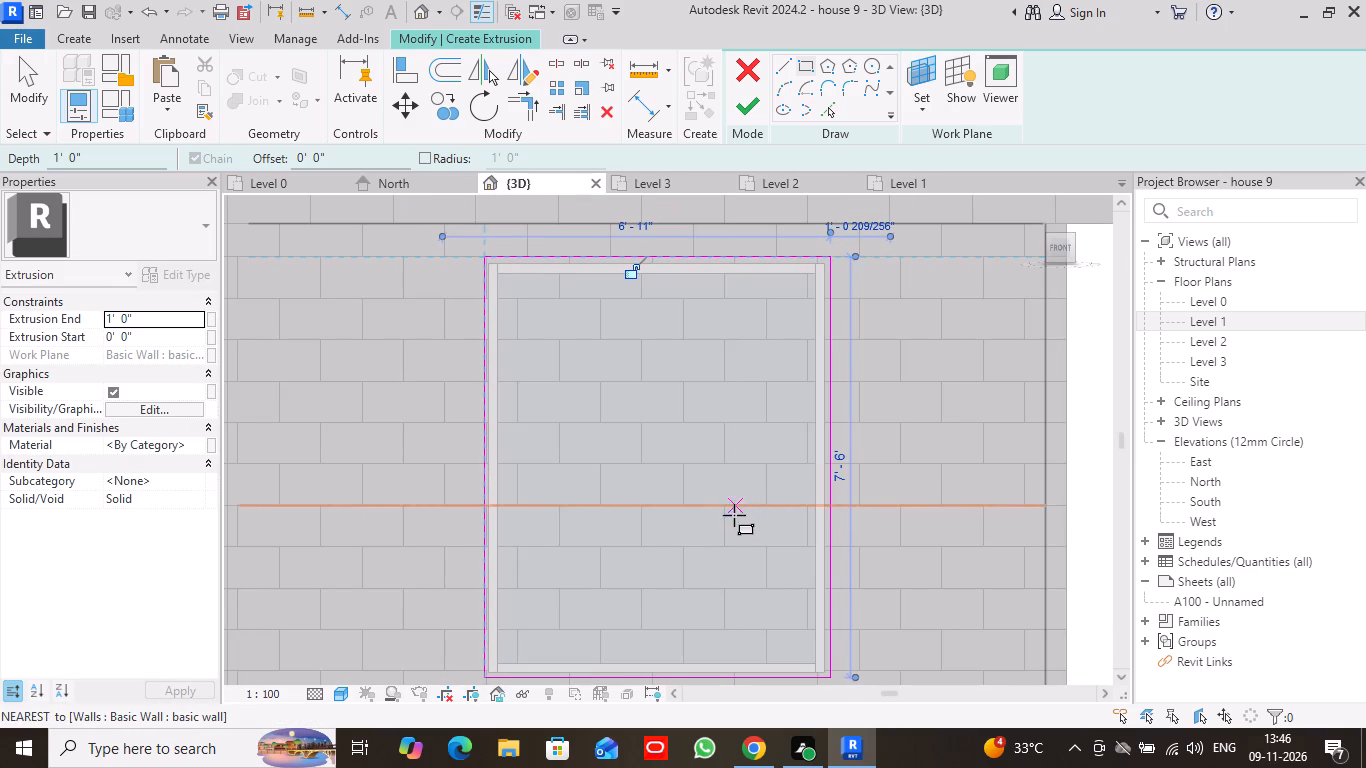
Sketch a rectangle about 7' 4 1/2" high tightly around the lower front window between Level 0 and Level 1.
middle_drag(738, 531, 738, 172)
scroll(738, 172, up, 1)
middle_drag(800, 507, 790, 175)
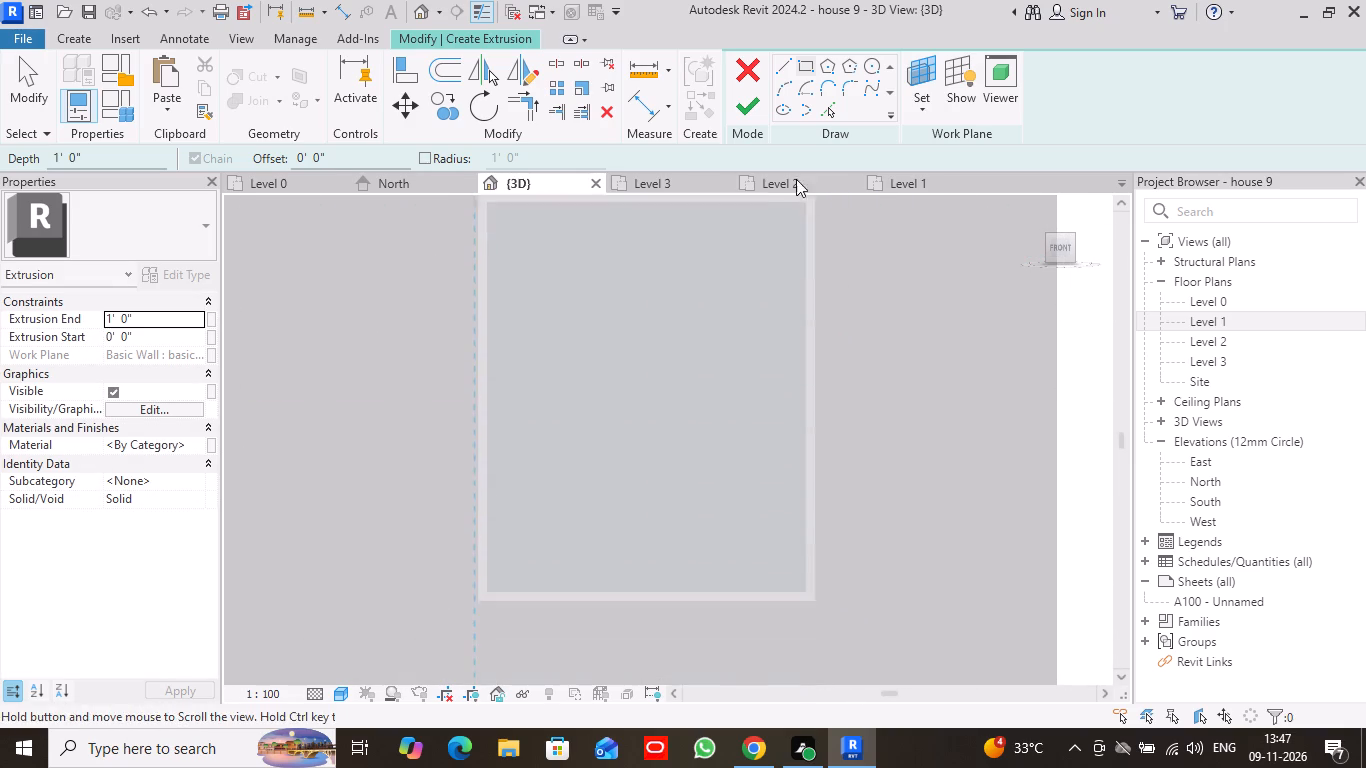
middle_drag(741, 316, 741, 382)
scroll(460, 252, up, 5)
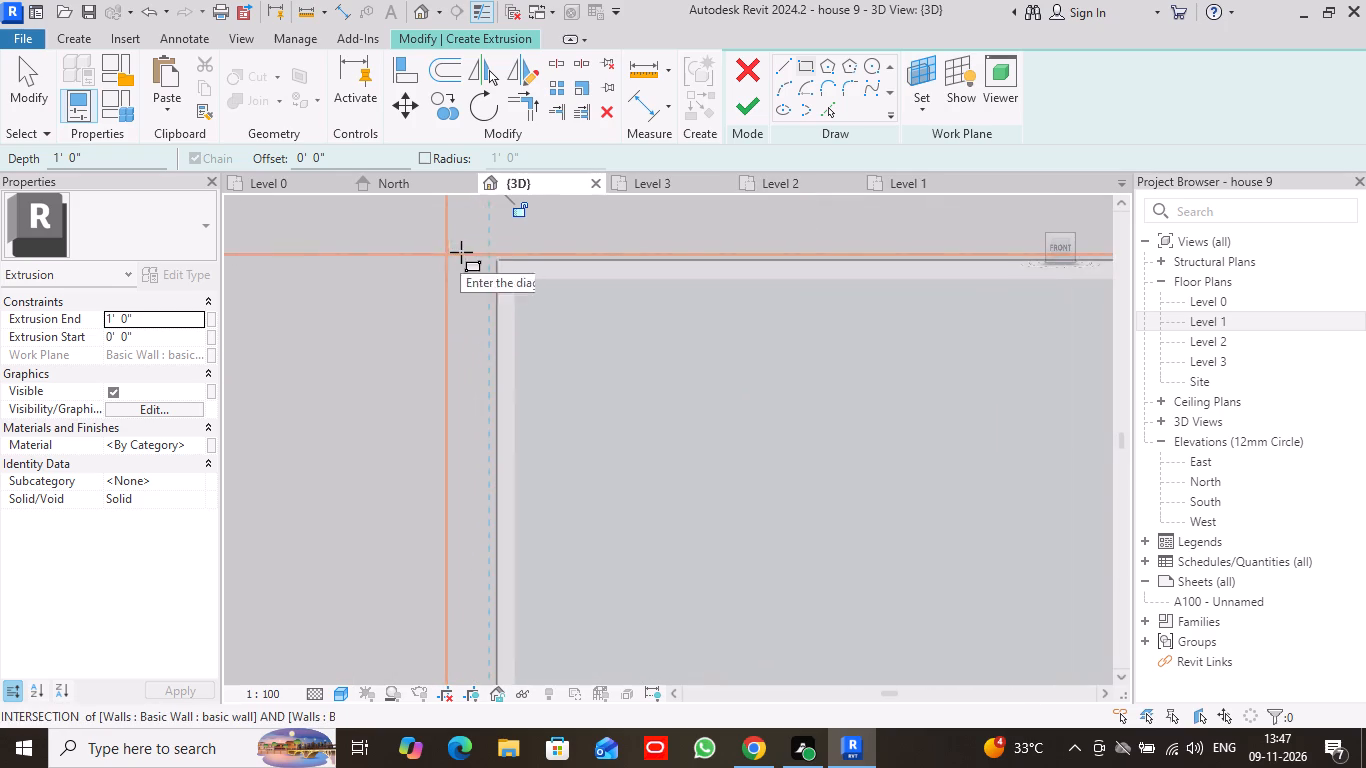
click(490, 250)
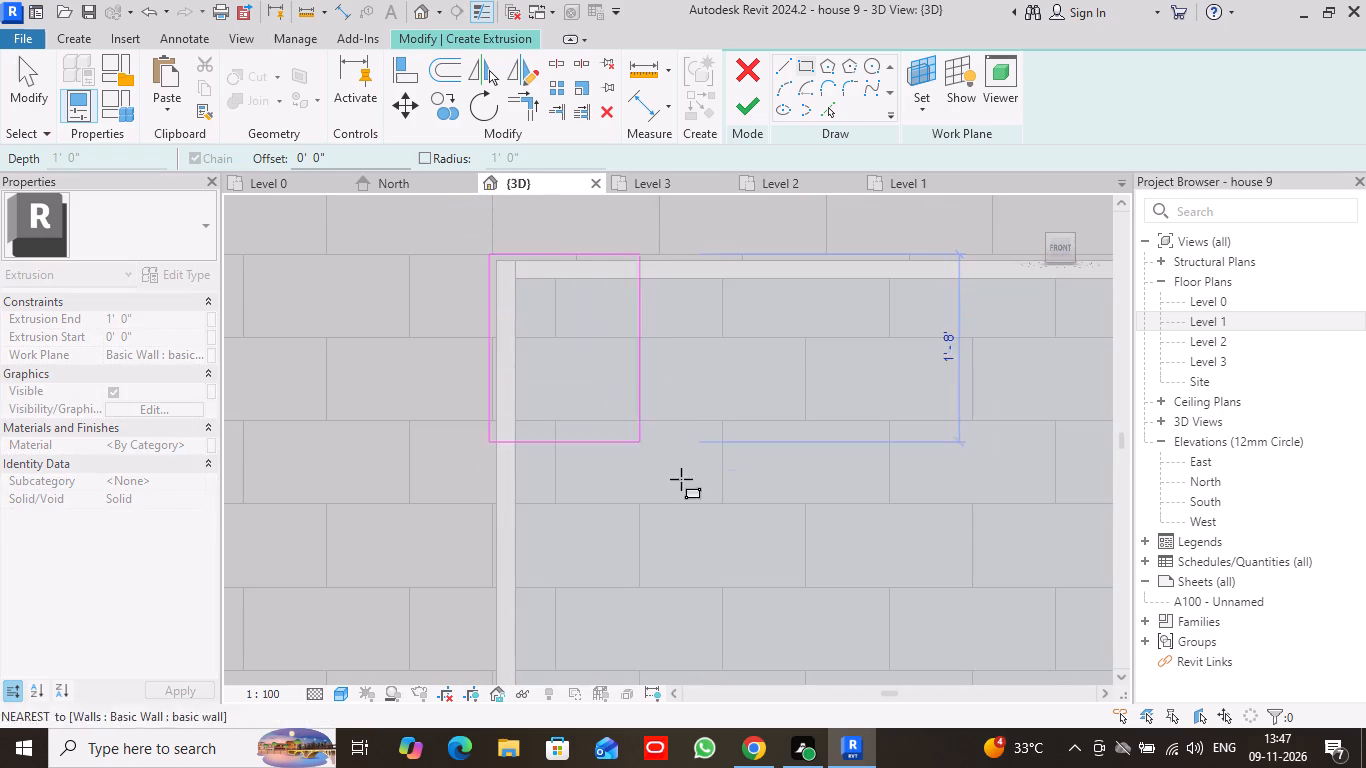
scroll(746, 530, down, 12)
middle_drag(801, 566, 658, 281)
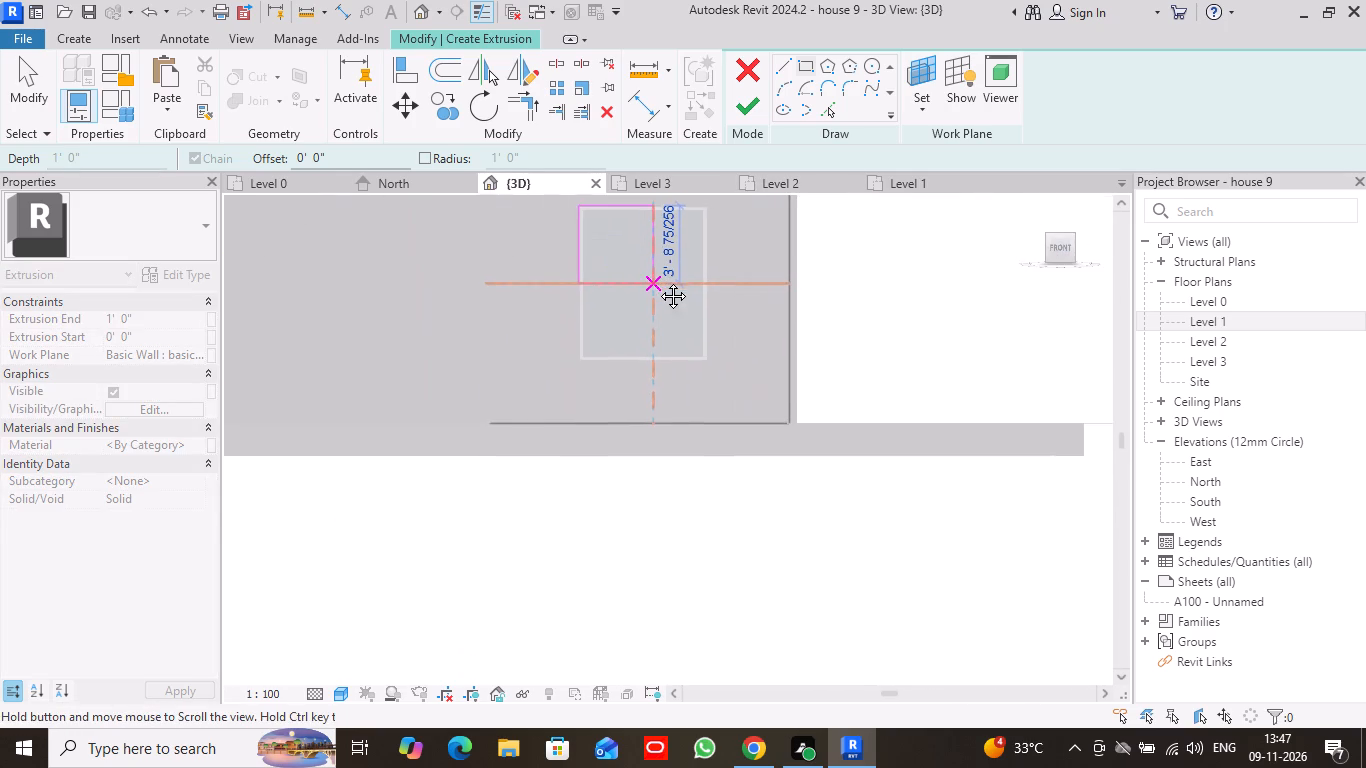
middle_drag(658, 281, 662, 331)
scroll(714, 429, up, 3)
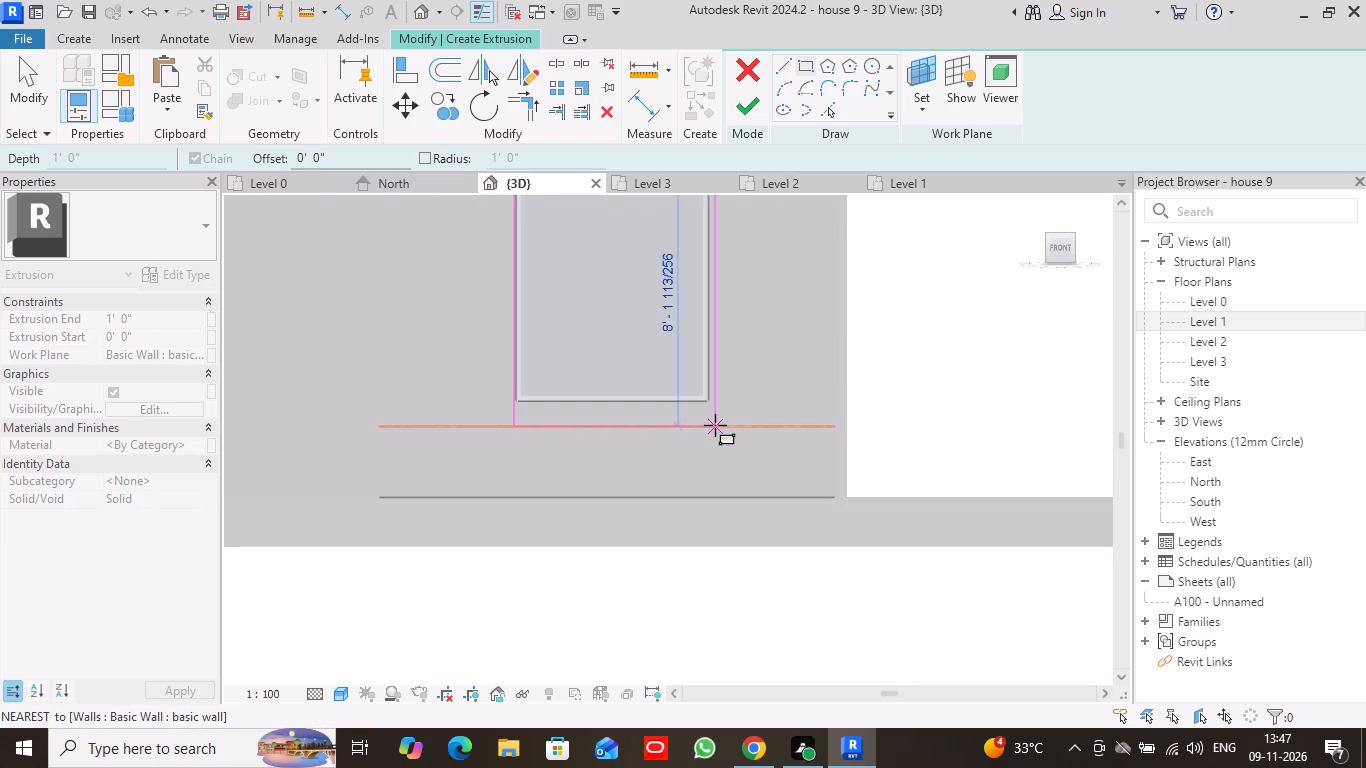
scroll(715, 425, up, 8)
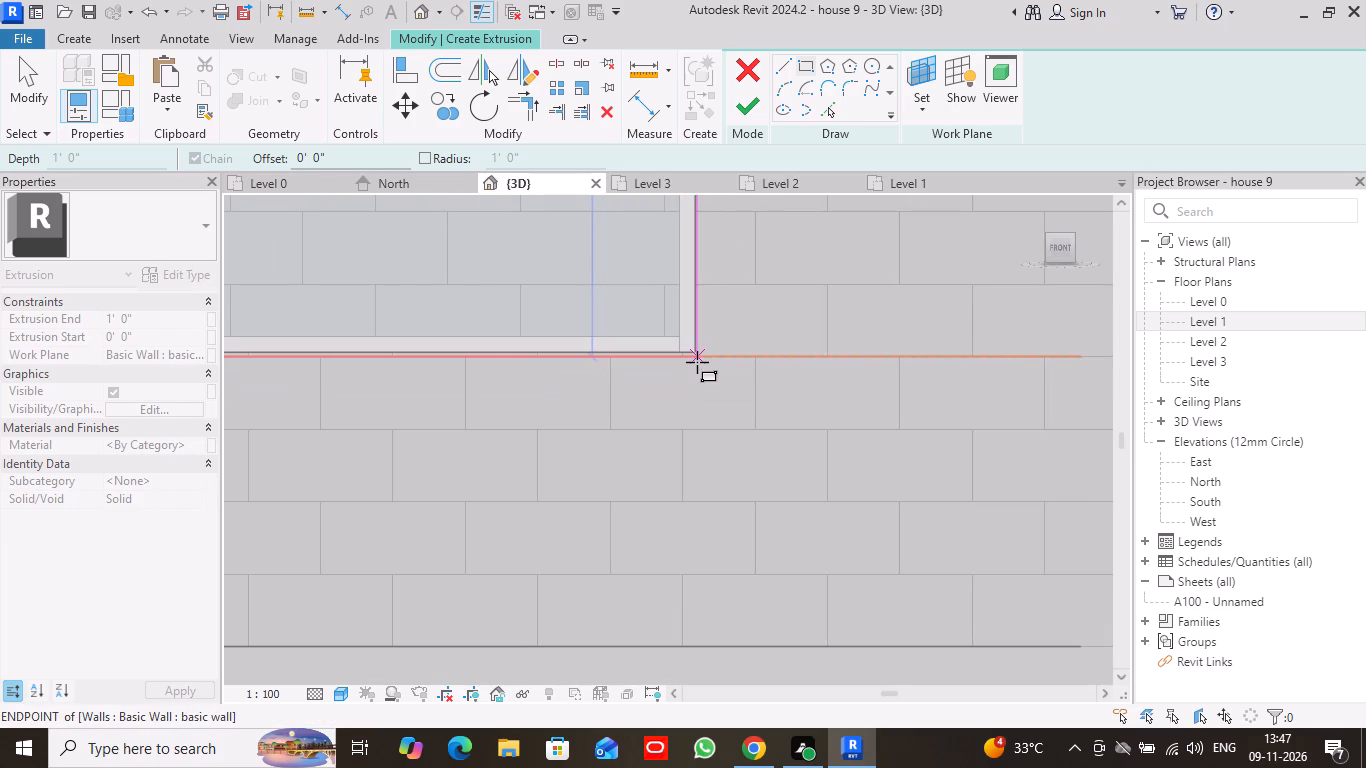
click(699, 363)
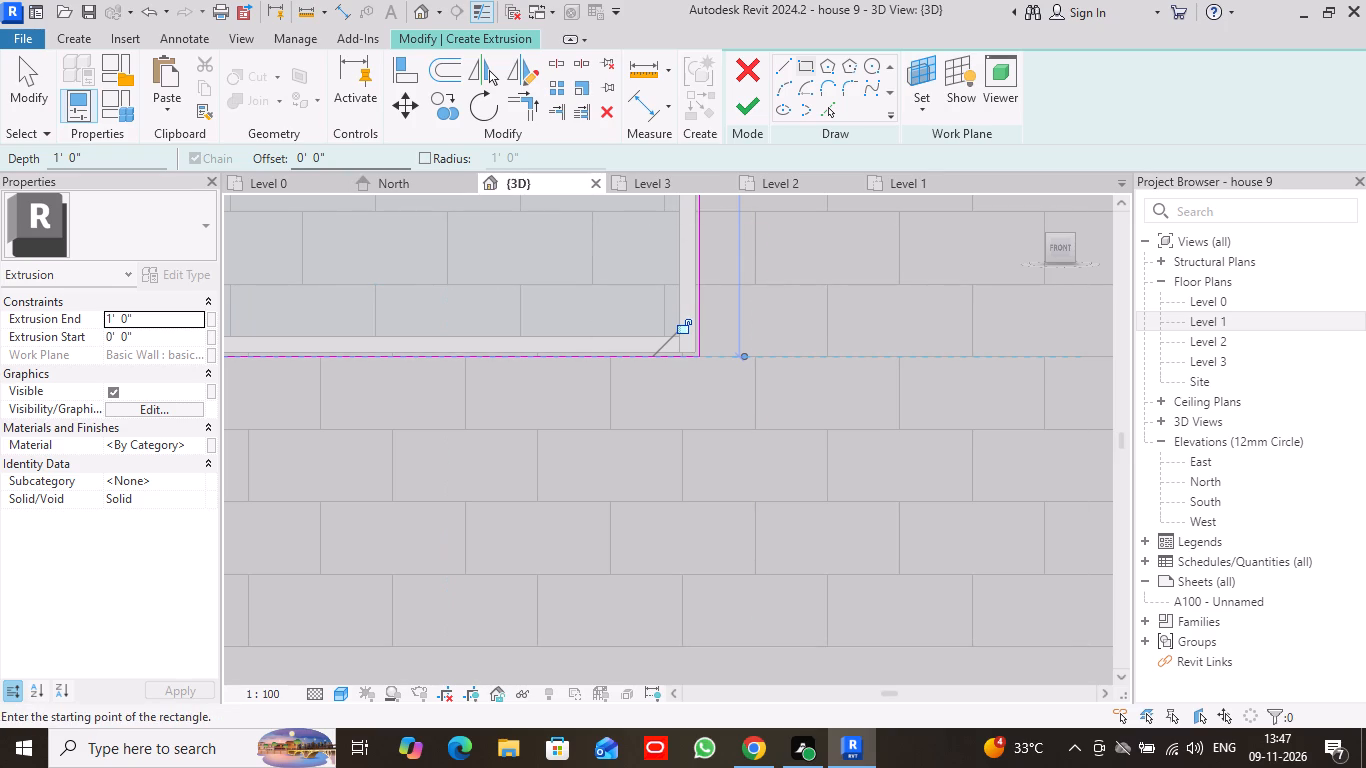
Set the rectangle sketch offset to 9" and the extrusion depth to 4".
drag(331, 159, 249, 154)
key(9)
key(shift+quotedbl)
key(Return)
drag(83, 155, 0, 162)
key(4)
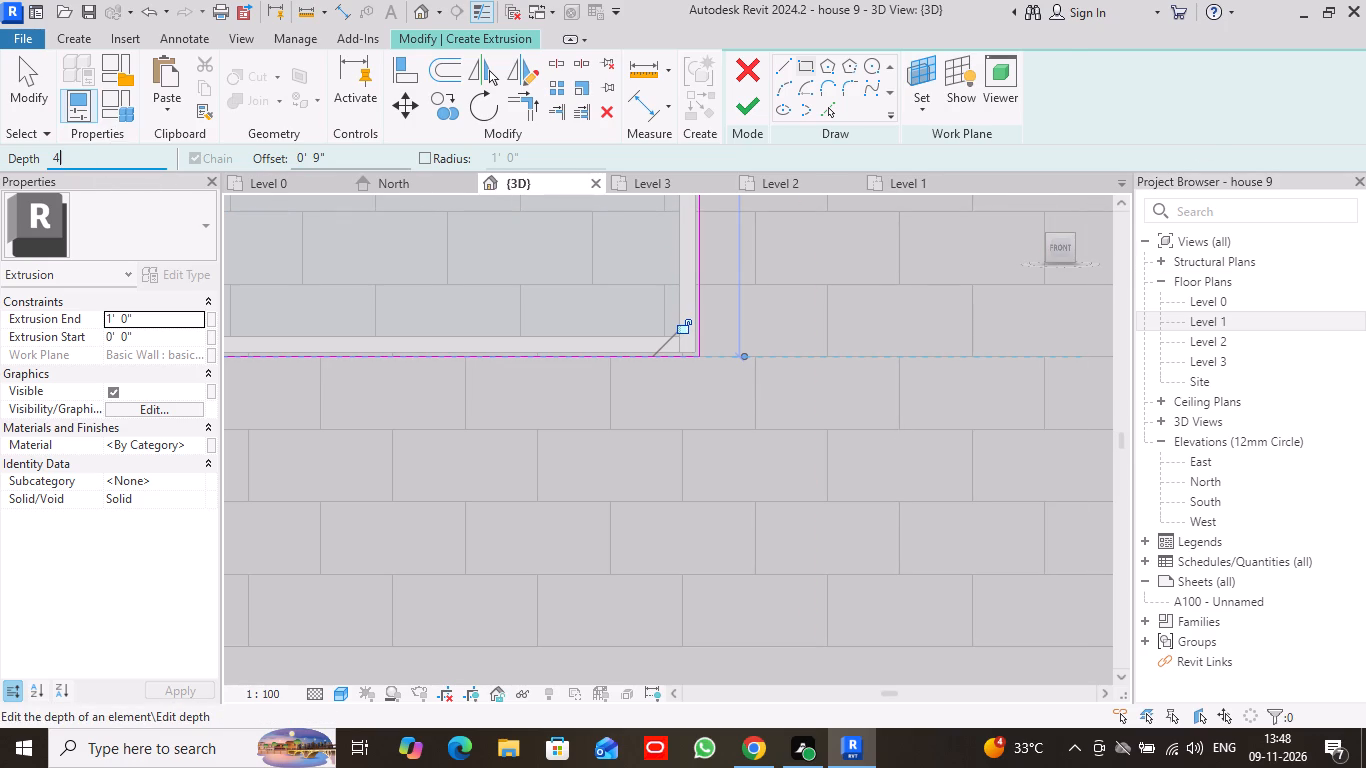
key(shift+quotedbl)
key(Return)
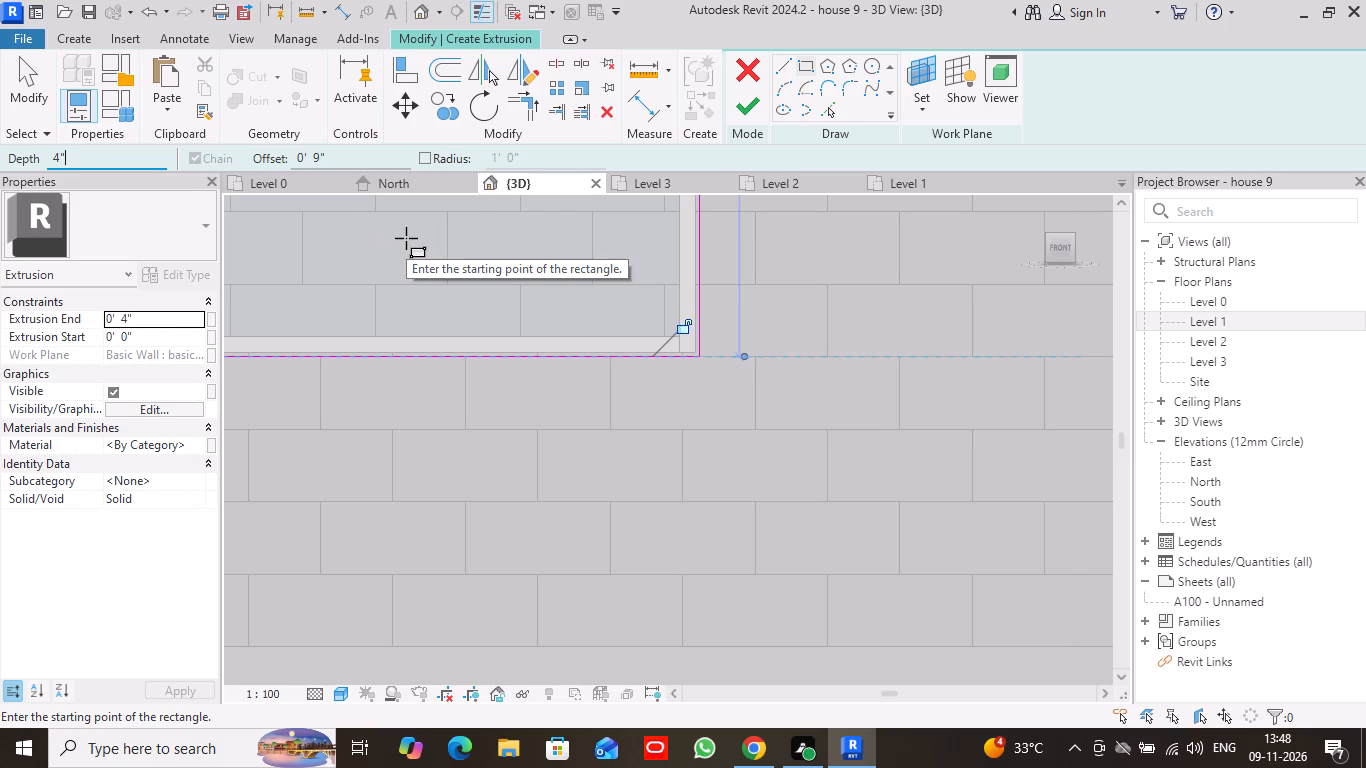
scroll(614, 257, down, 4)
scroll(747, 347, down, 3)
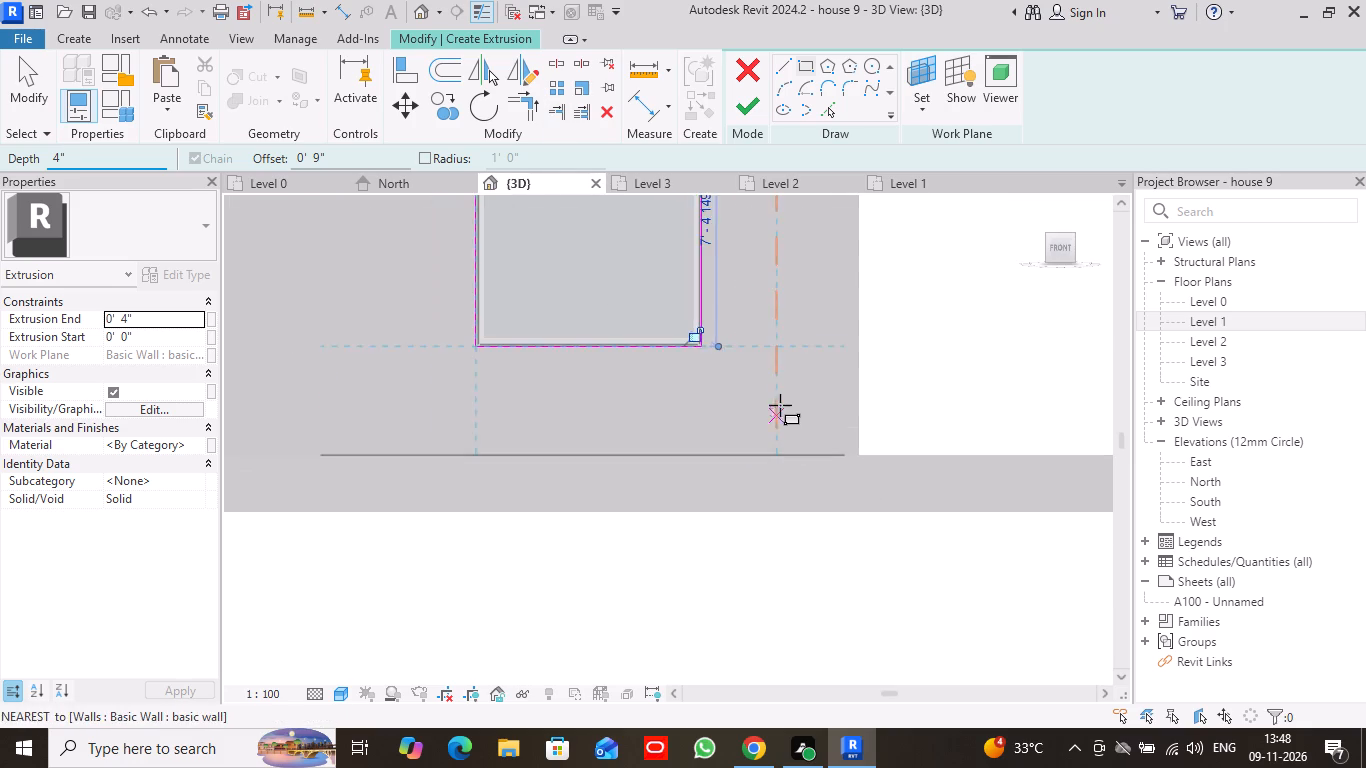
Sketch an outer rectangle about 8' 11" wide and 21' 3" high, including the 9" offset, enclosing both stacked front windows.
scroll(780, 405, down, 3)
middle_drag(638, 282, 640, 592)
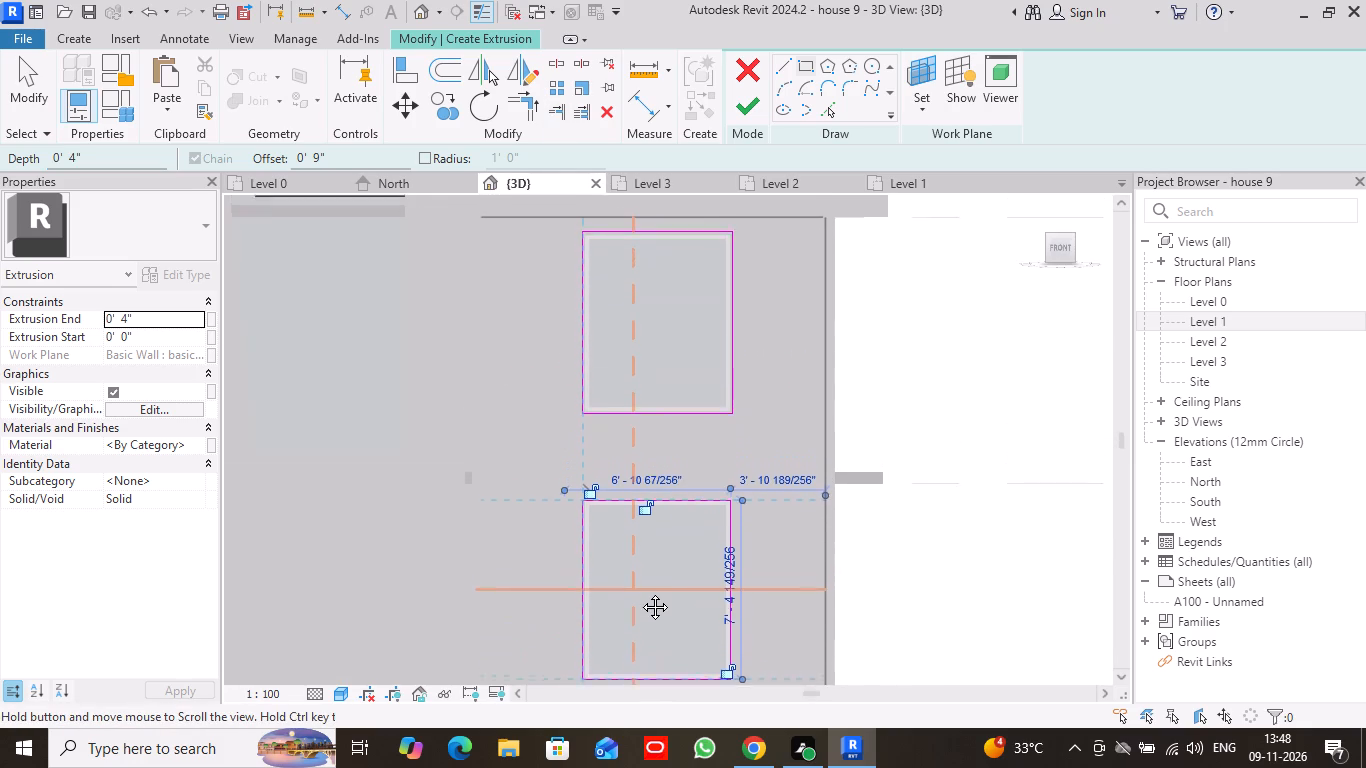
middle_drag(640, 592, 640, 601)
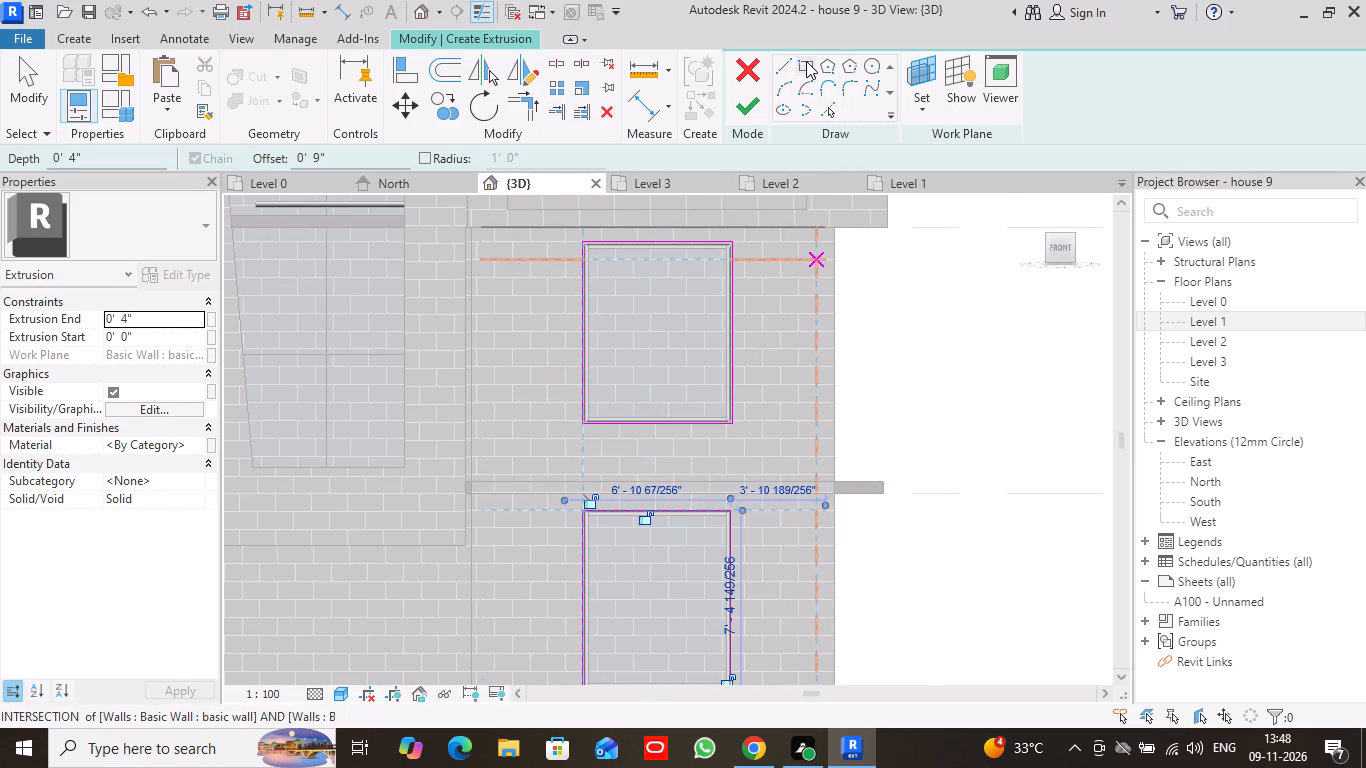
click(806, 61)
scroll(686, 383, down, 1)
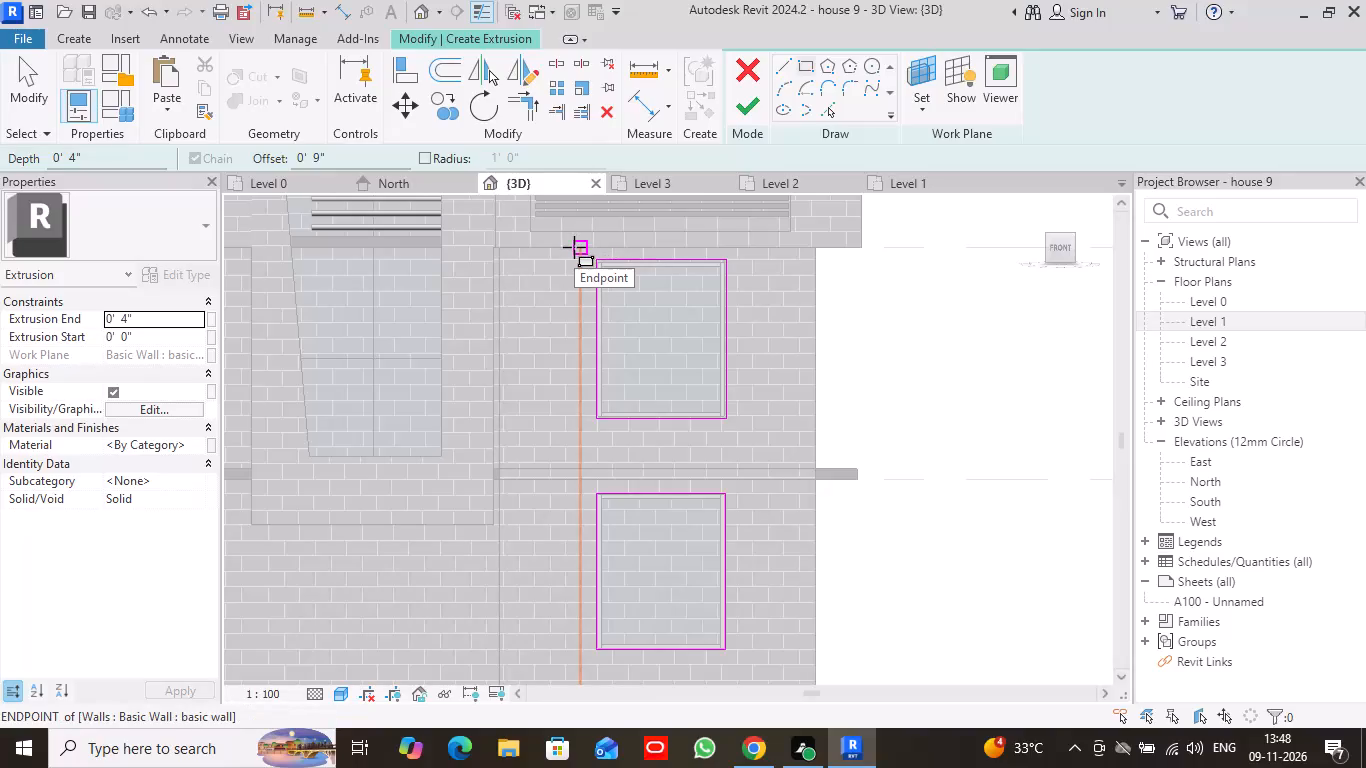
click(574, 247)
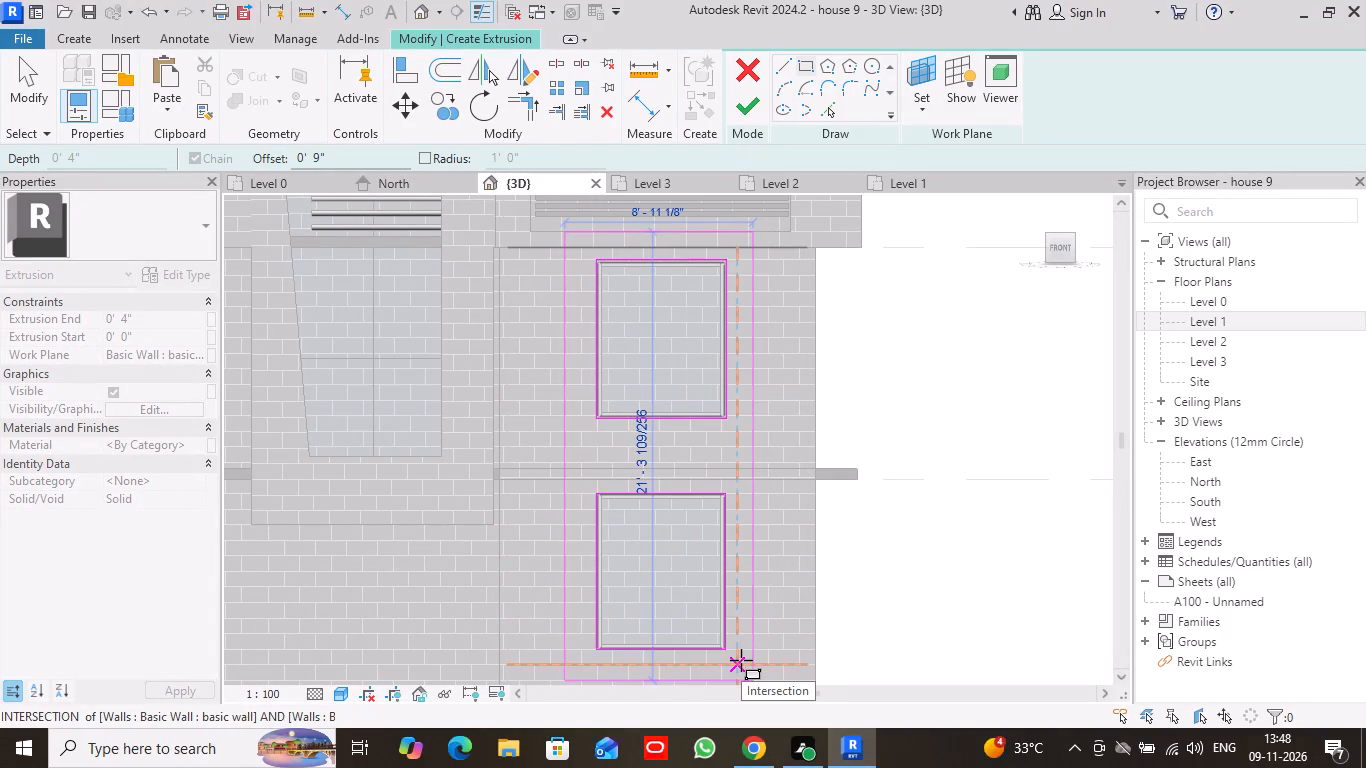
click(741, 660)
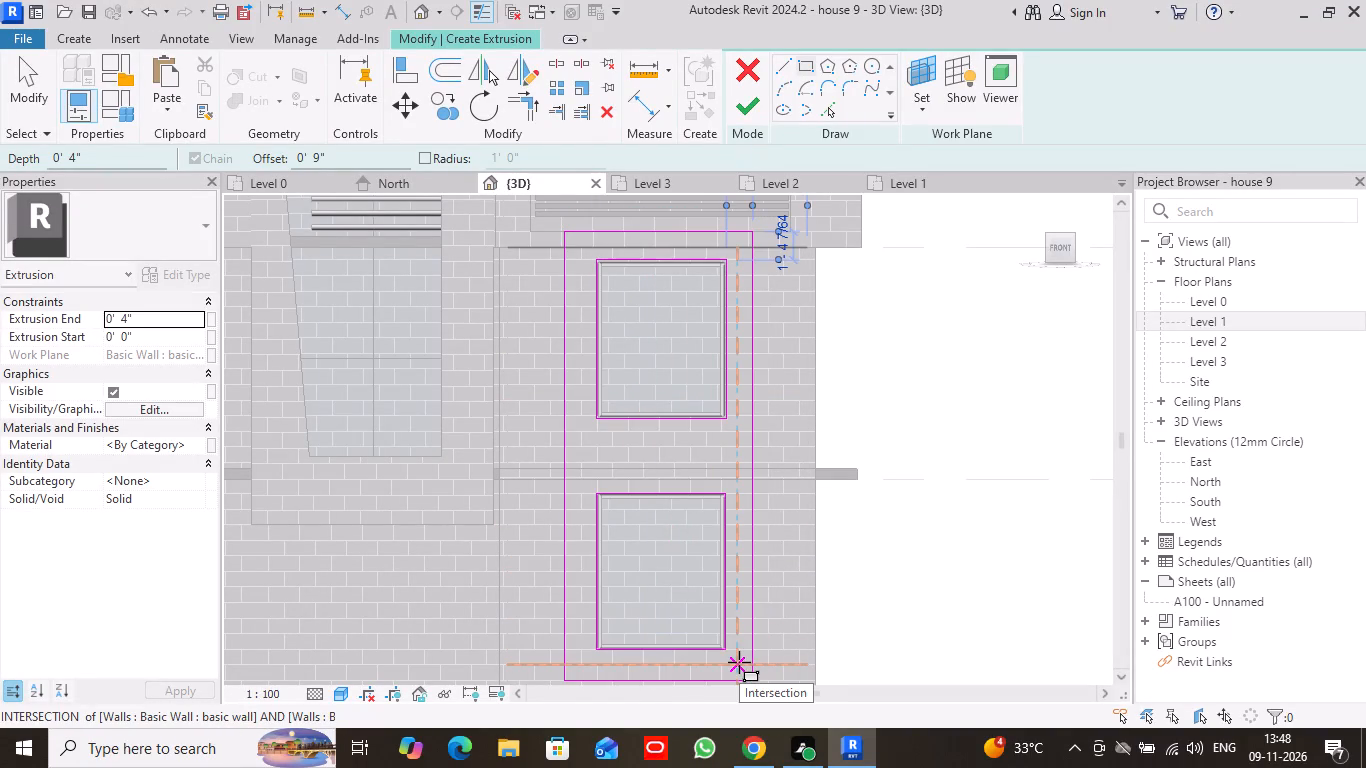
Finish the extrusion sketch of the stacked-window surround and complete its in-place model.
scroll(845, 572, down, 3)
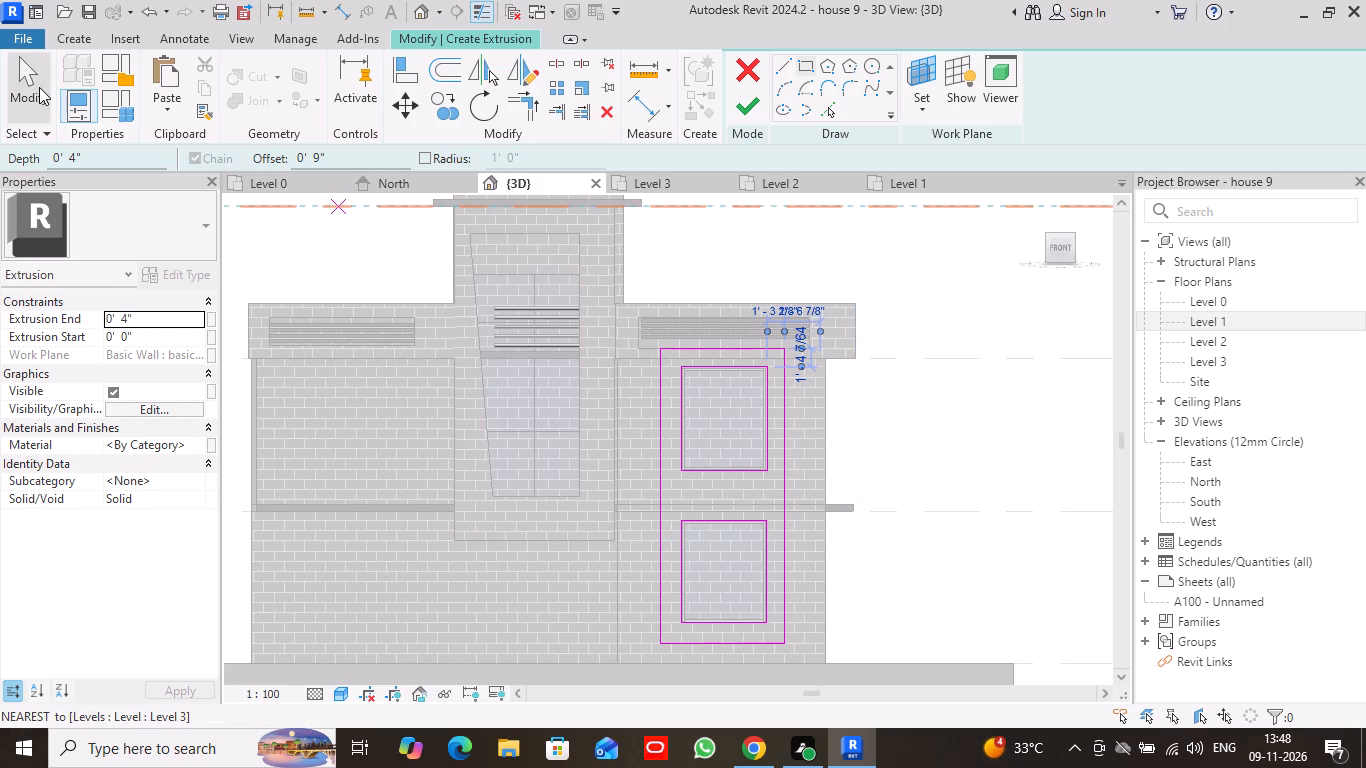
click(740, 102)
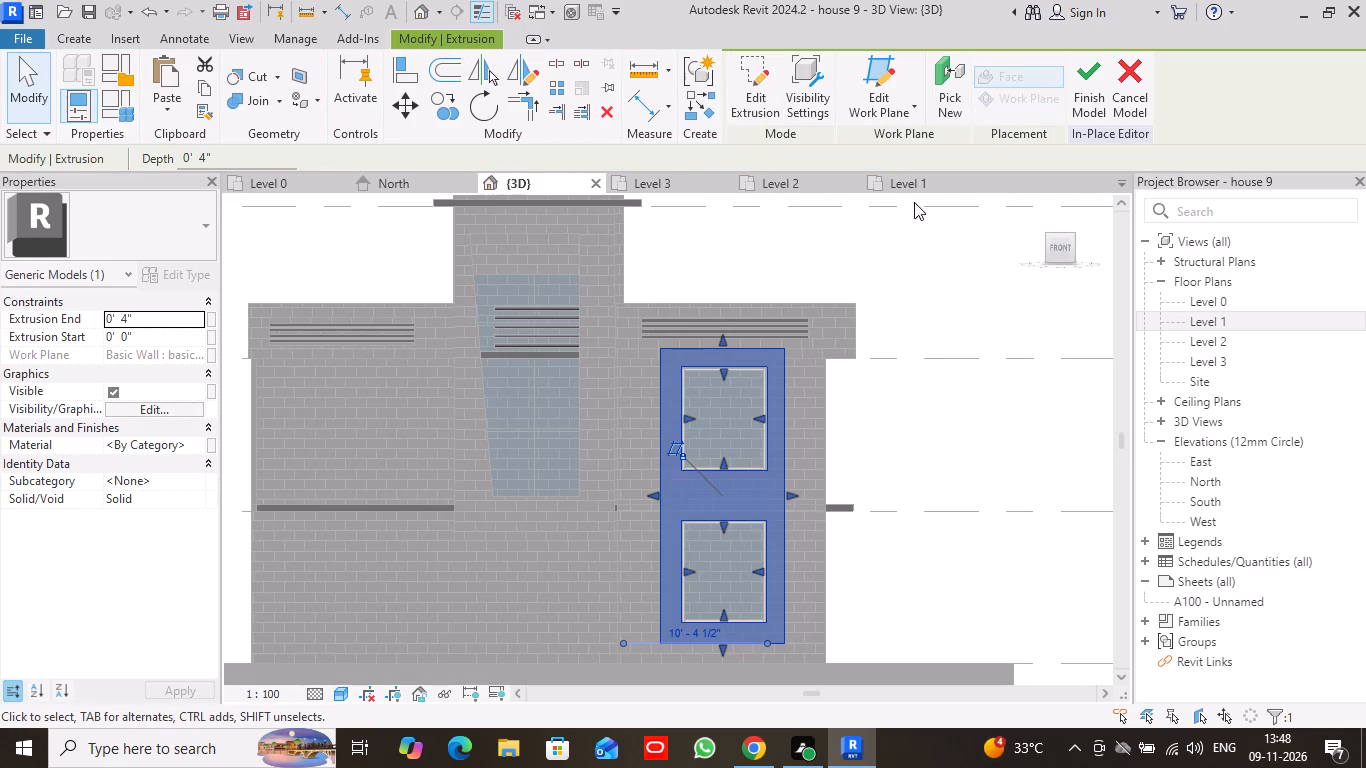
click(889, 259)
drag(1072, 236, 1053, 248)
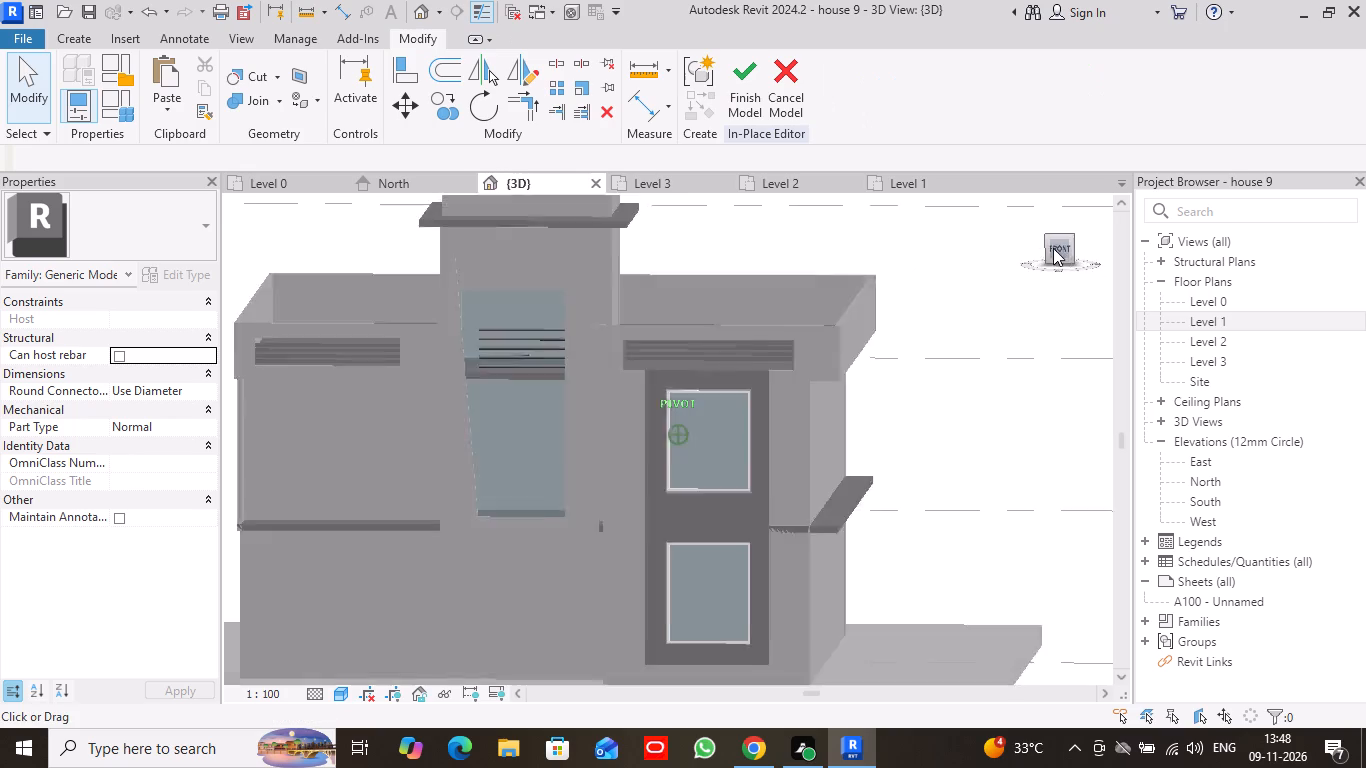
drag(1053, 248, 996, 251)
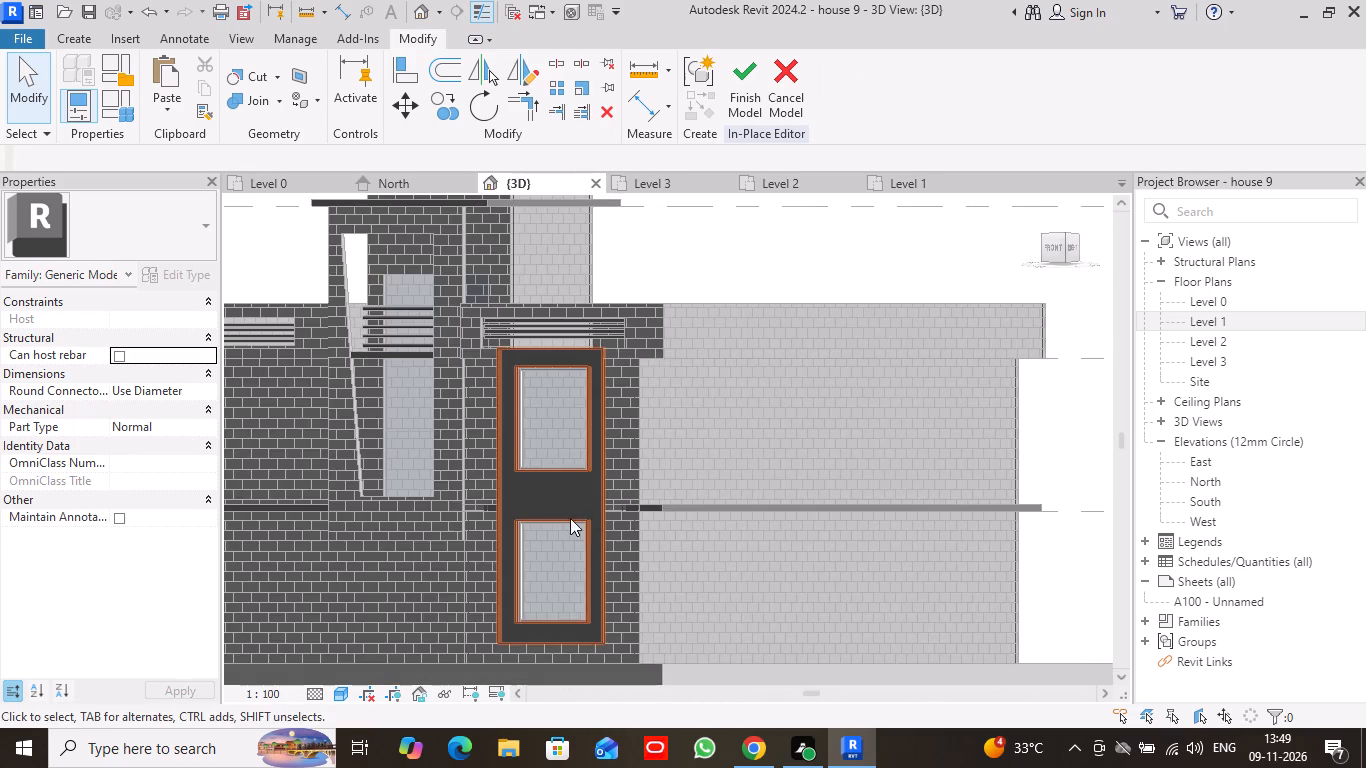
scroll(570, 512, up, 9)
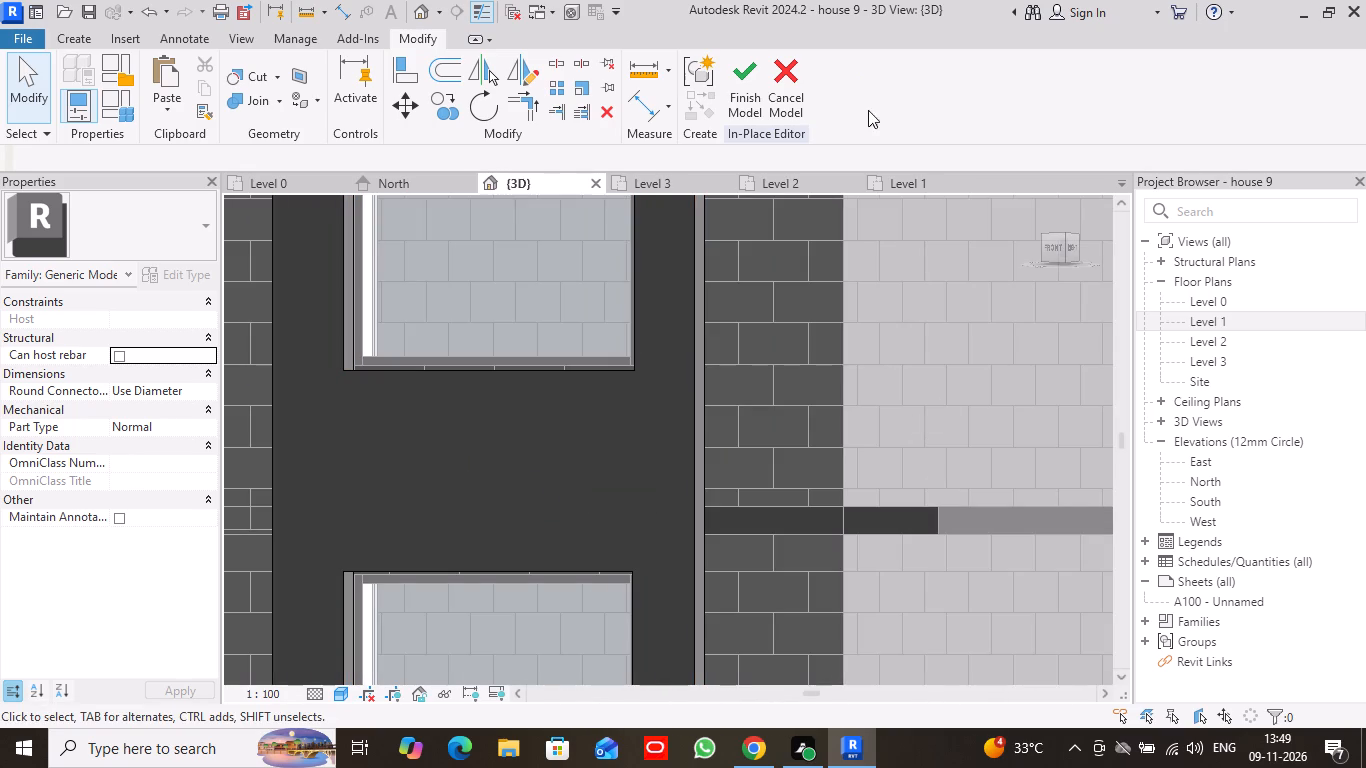
click(754, 100)
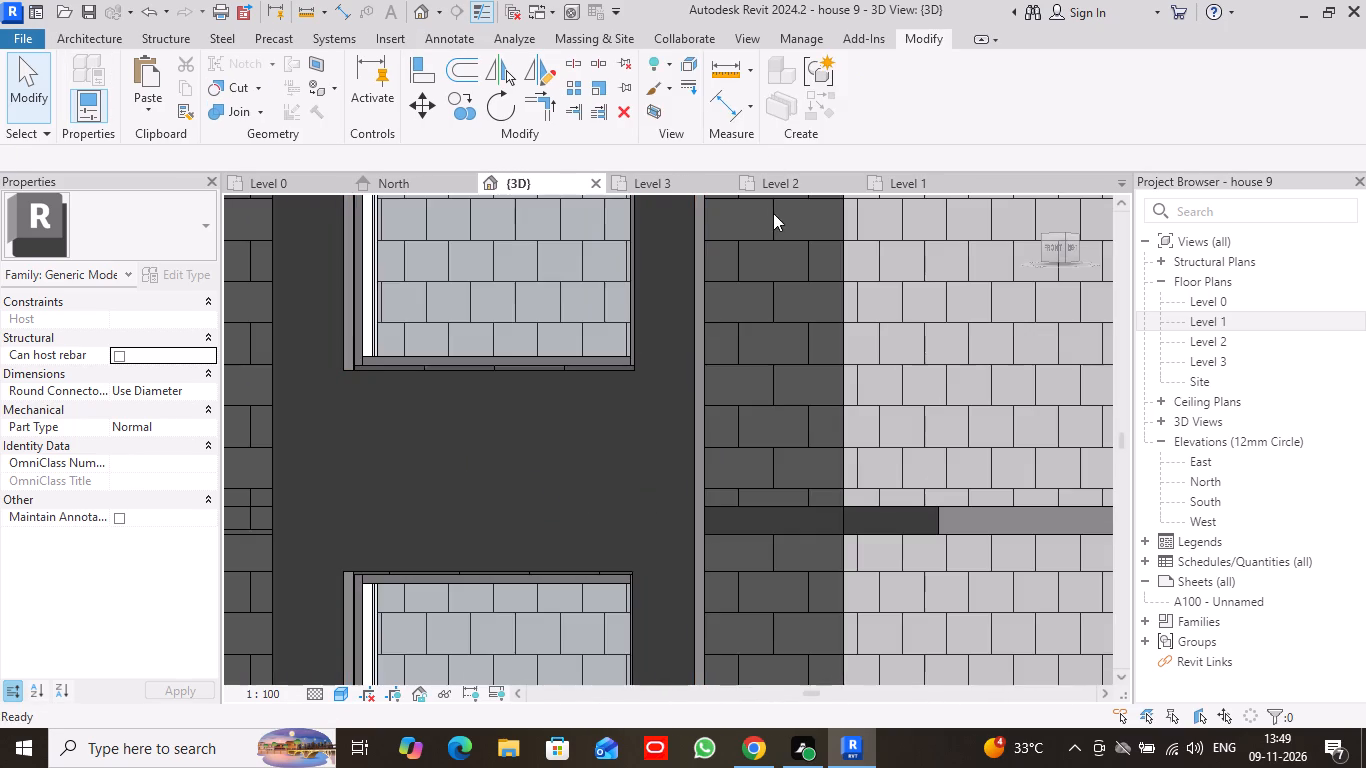
Examine the window surround, front facade and roof of the house from the front and from raised angles.
scroll(786, 270, down, 7)
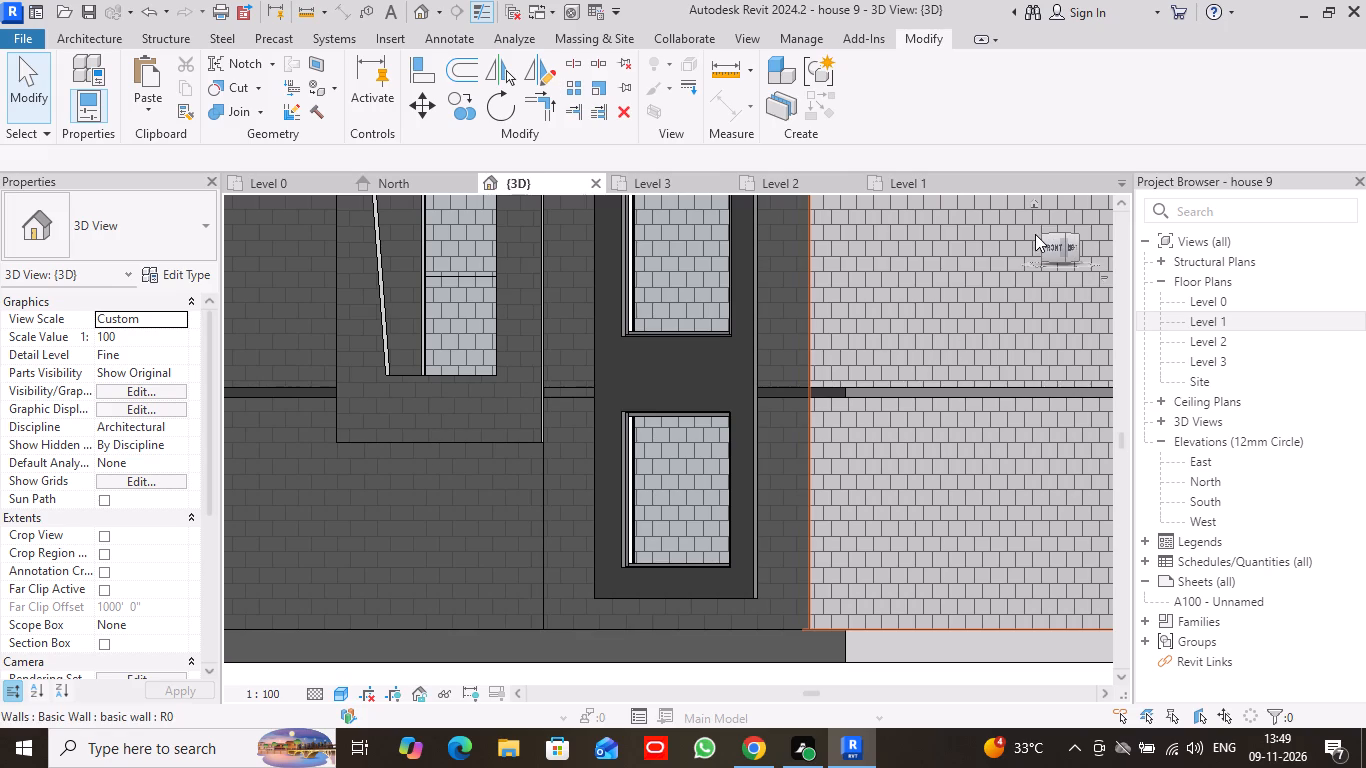
drag(1038, 237, 1090, 269)
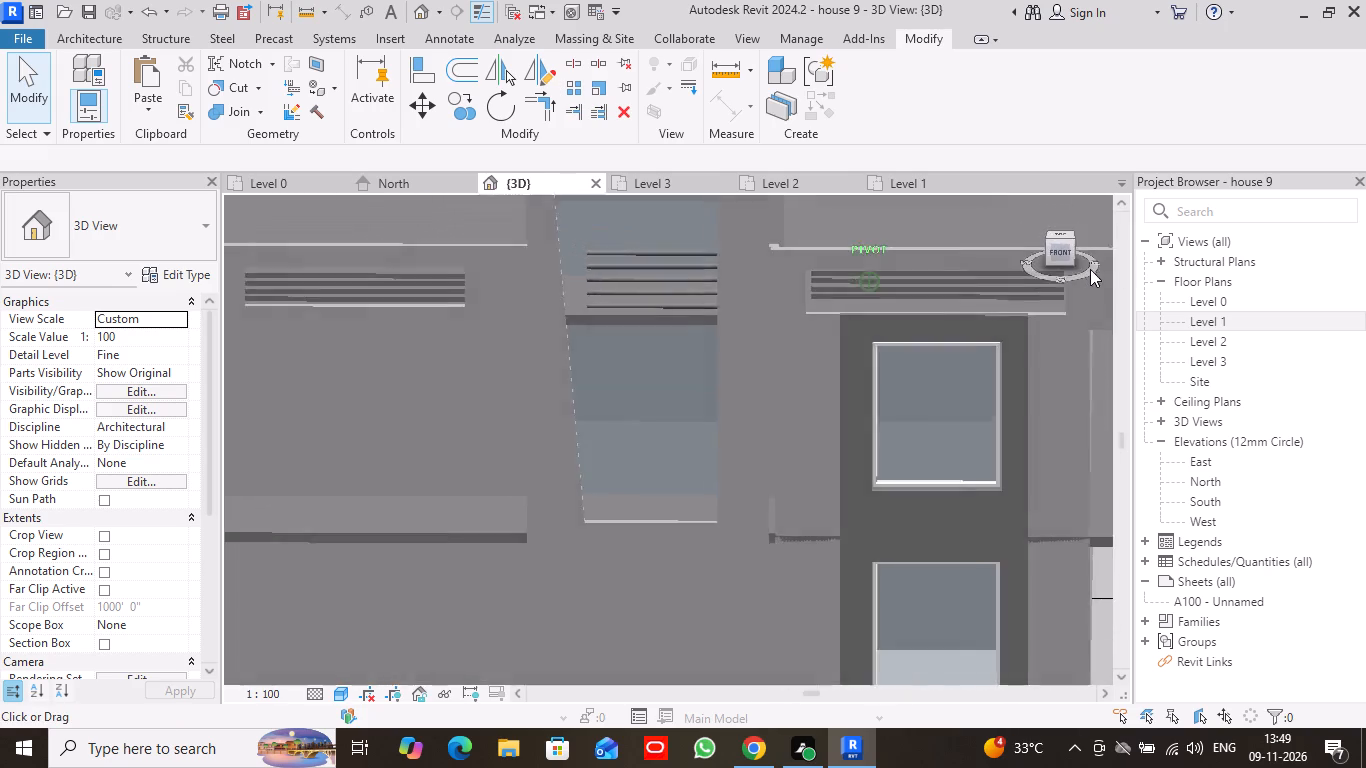
drag(1090, 269, 1100, 262)
scroll(1027, 369, down, 6)
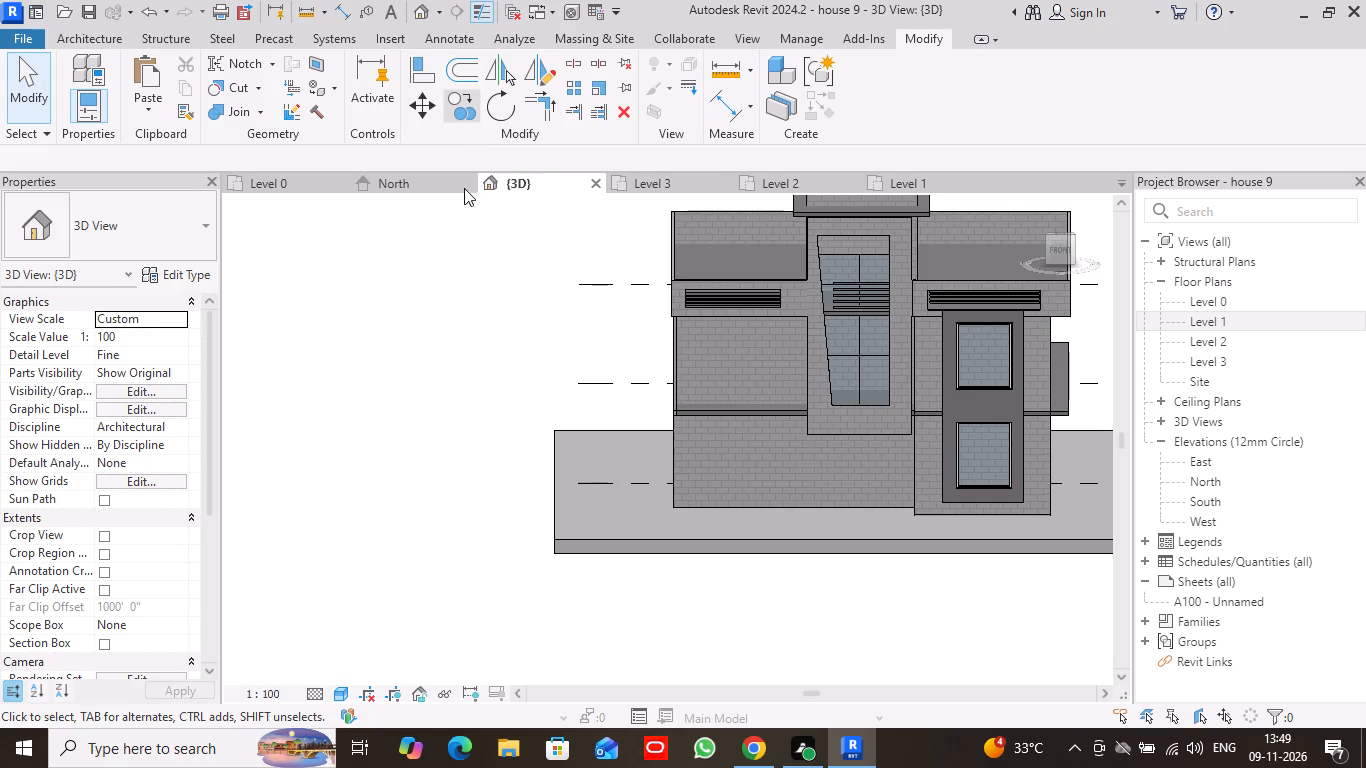
scroll(540, 386, down, 2)
scroll(670, 393, up, 4)
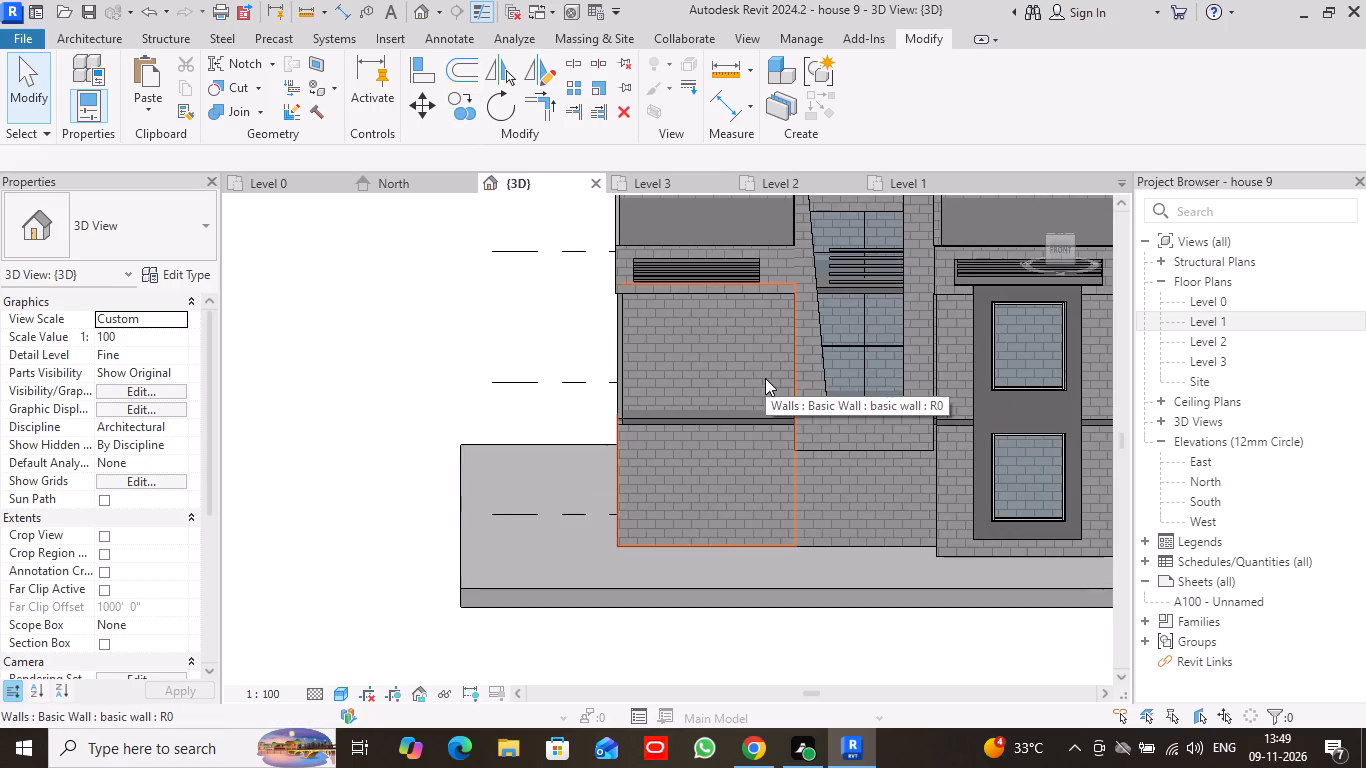
middle_drag(765, 378, 580, 452)
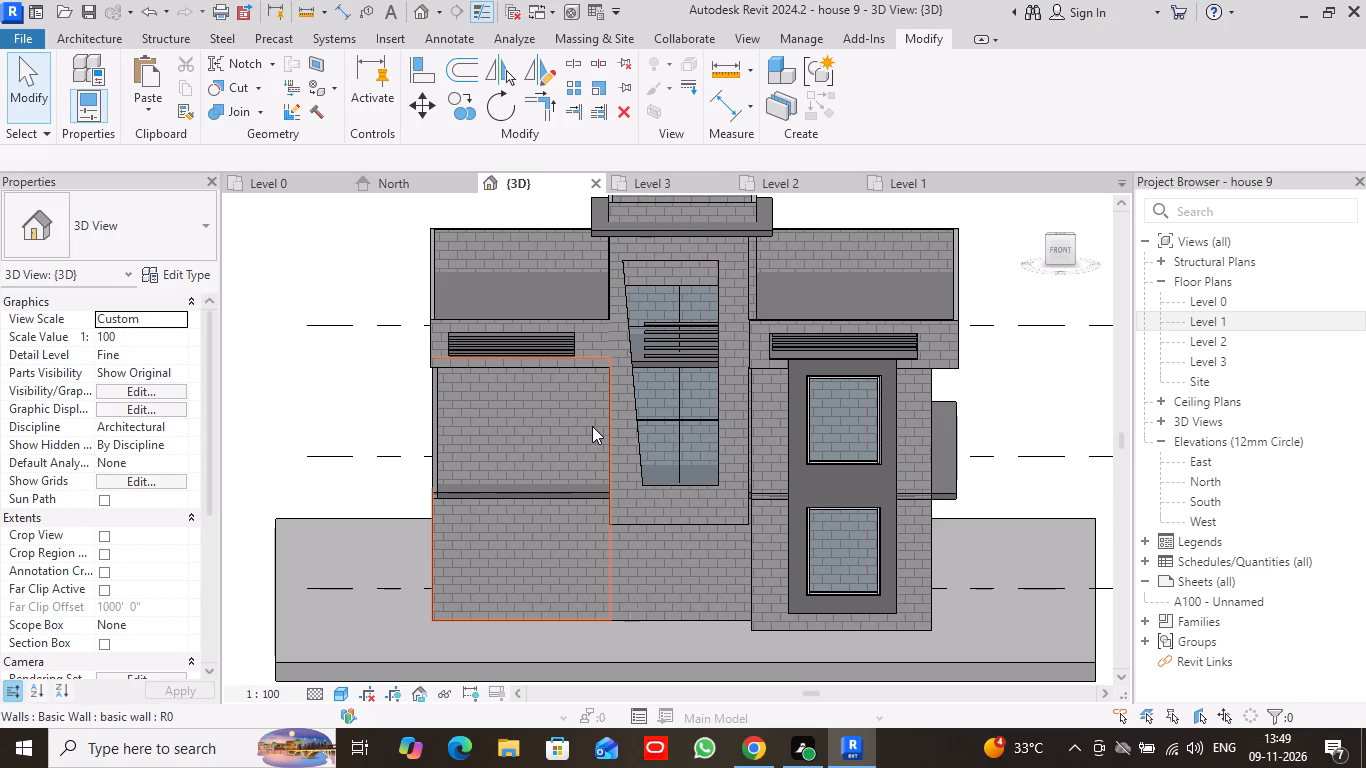
scroll(507, 404, down, 1)
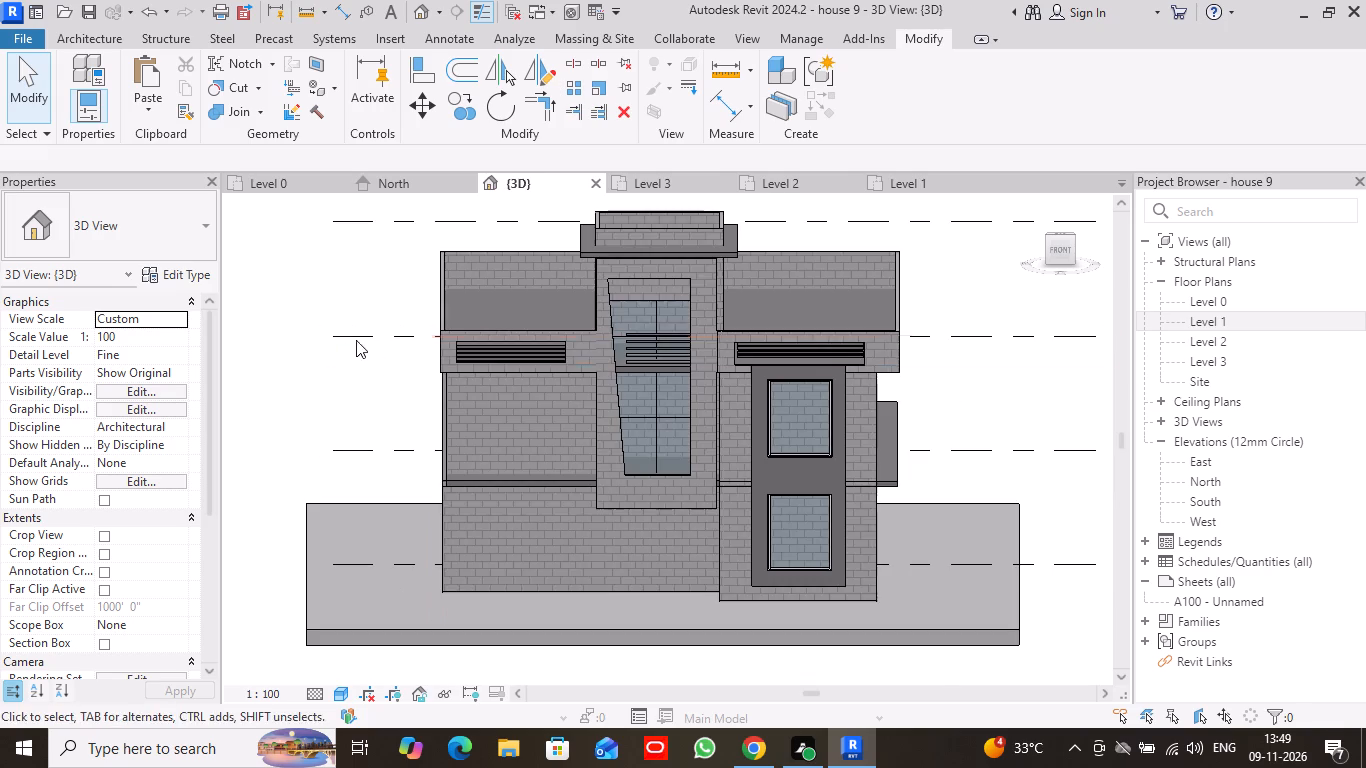
middle_drag(369, 314, 294, 363)
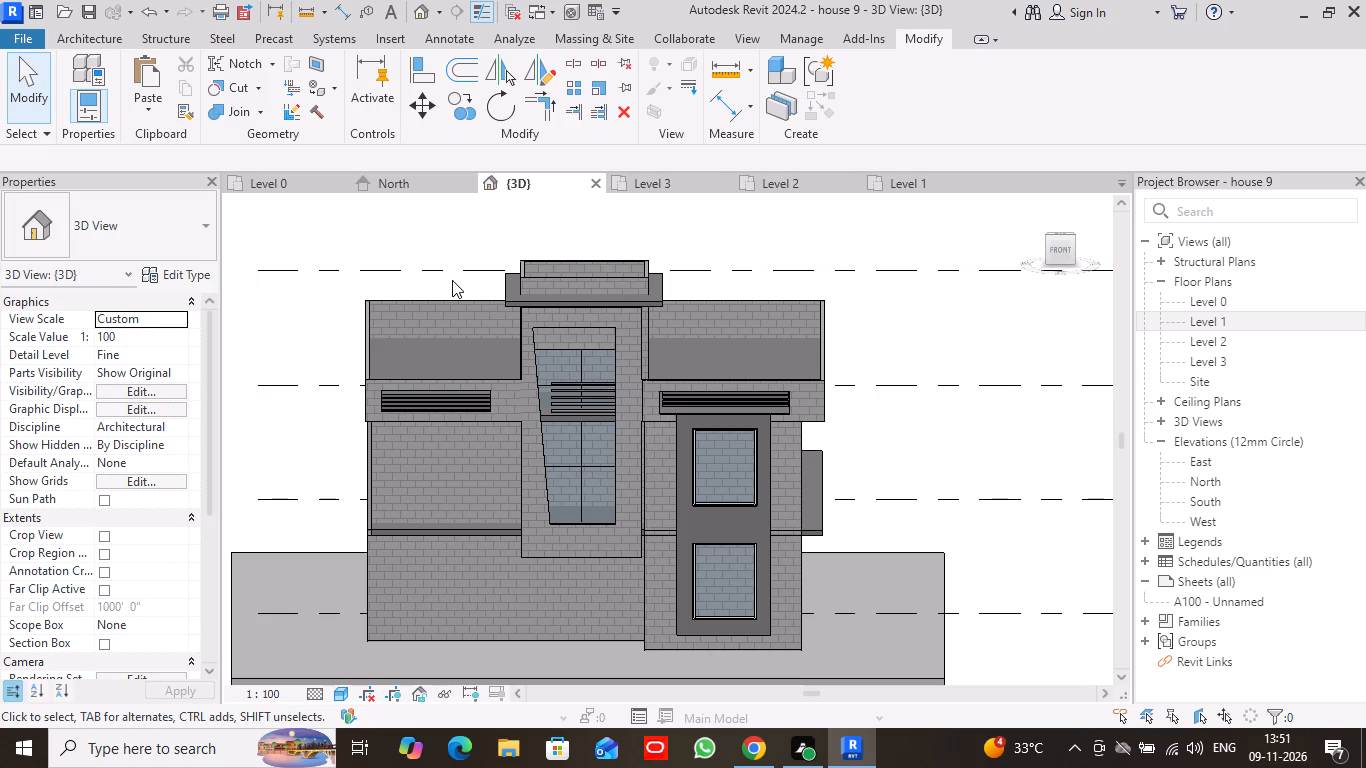
scroll(451, 280, down, 2)
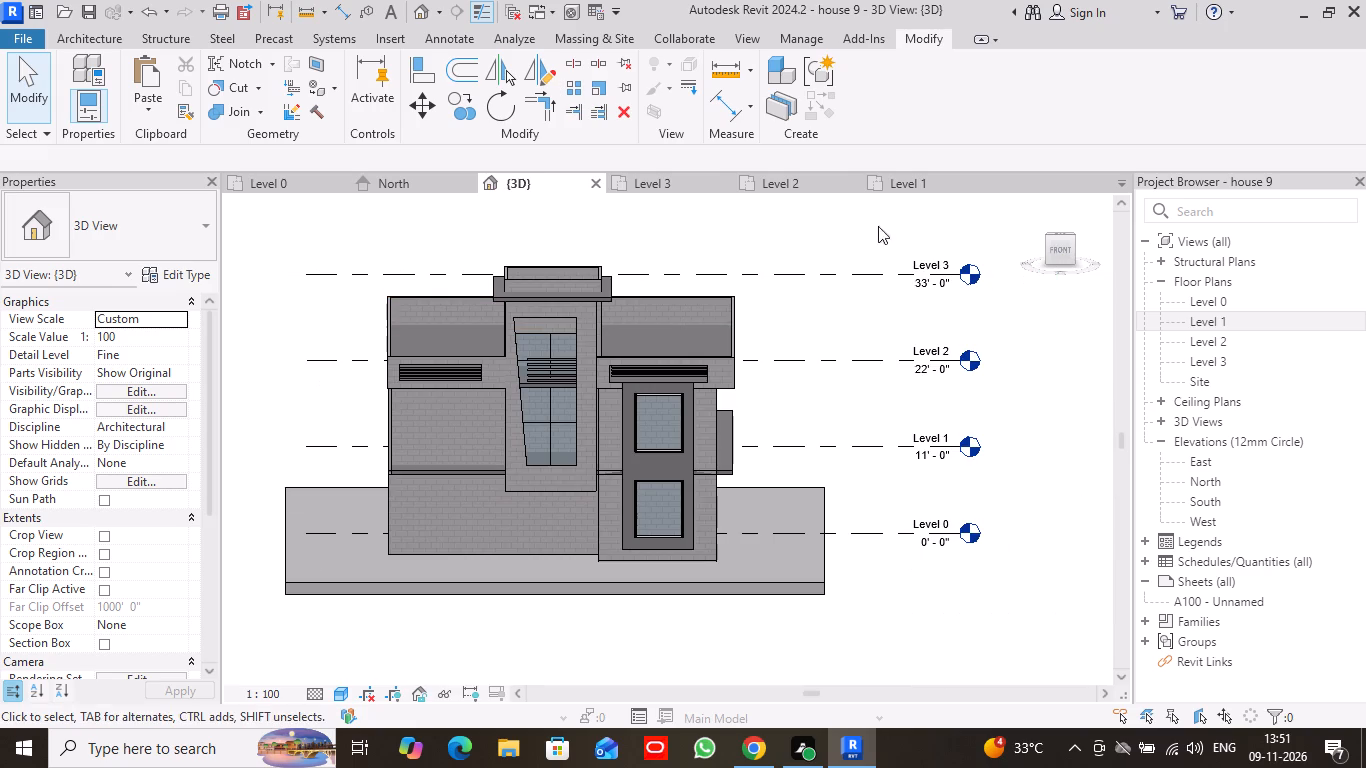
drag(1070, 238, 1000, 271)
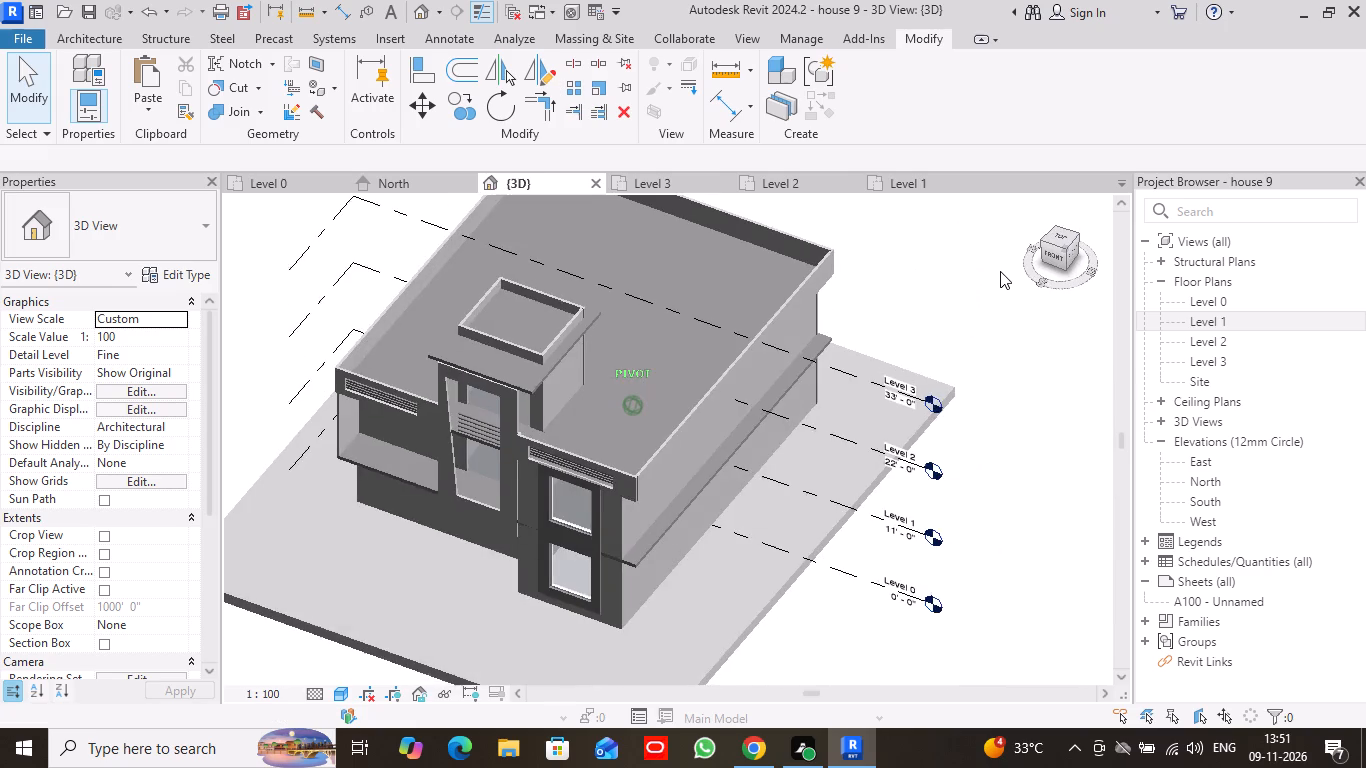
drag(1000, 271, 1036, 264)
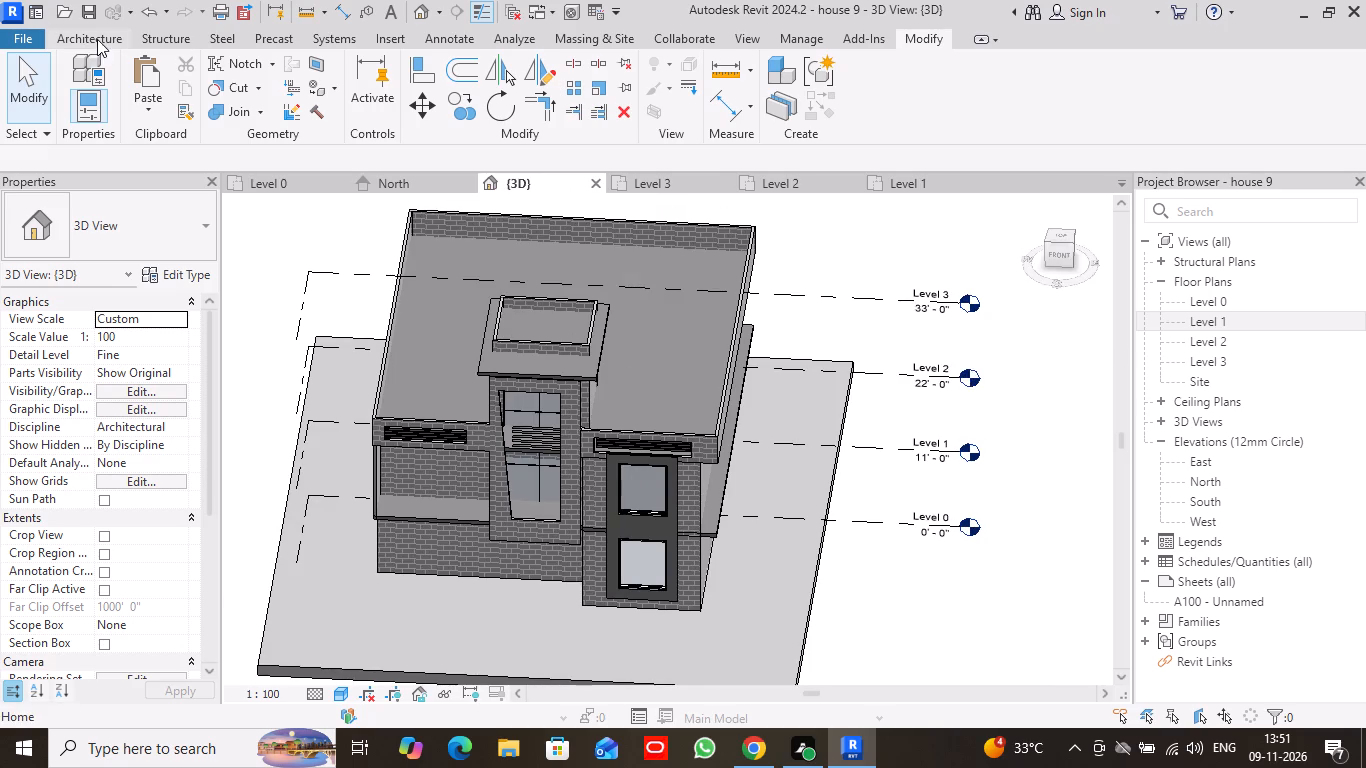
Create a new in-place component in the Generic Models category, keeping the suggested name.
click(97, 39)
click(242, 115)
click(280, 179)
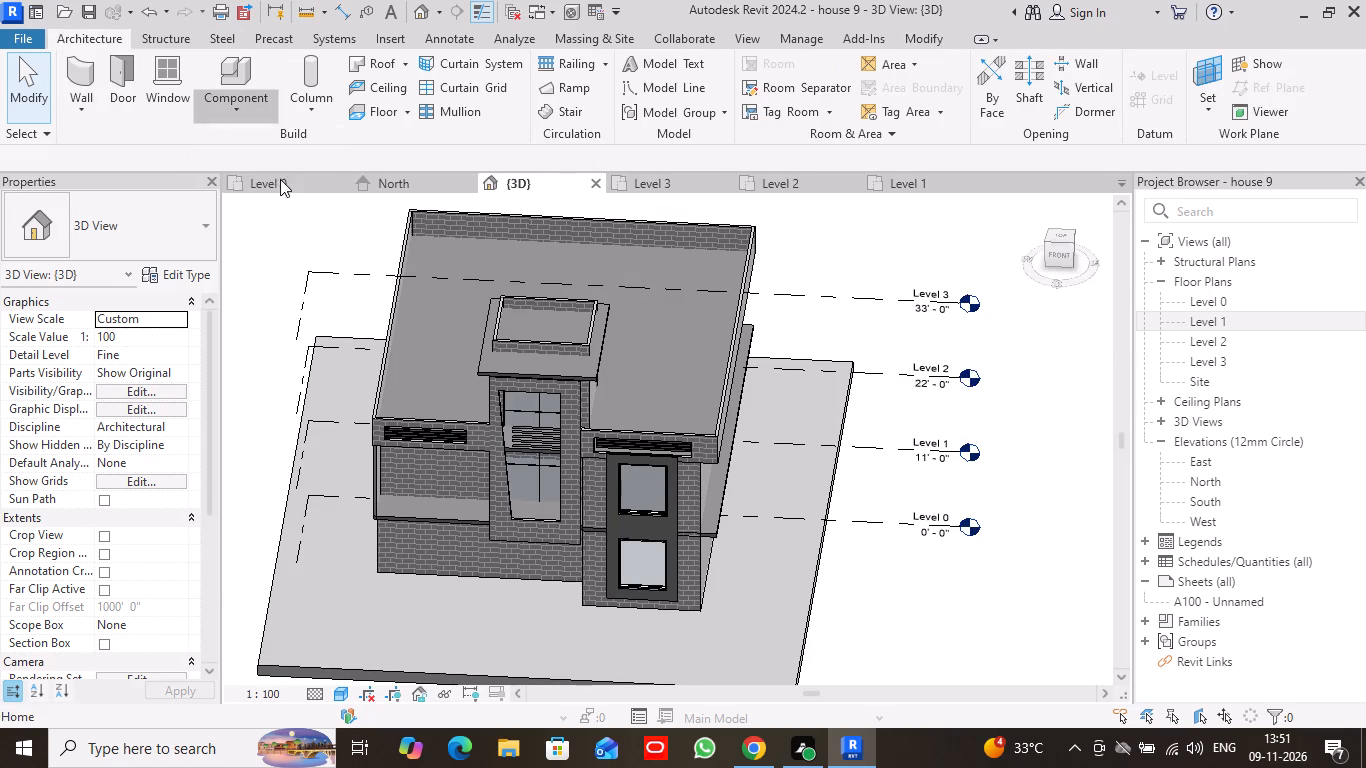
scroll(627, 328, down, 4)
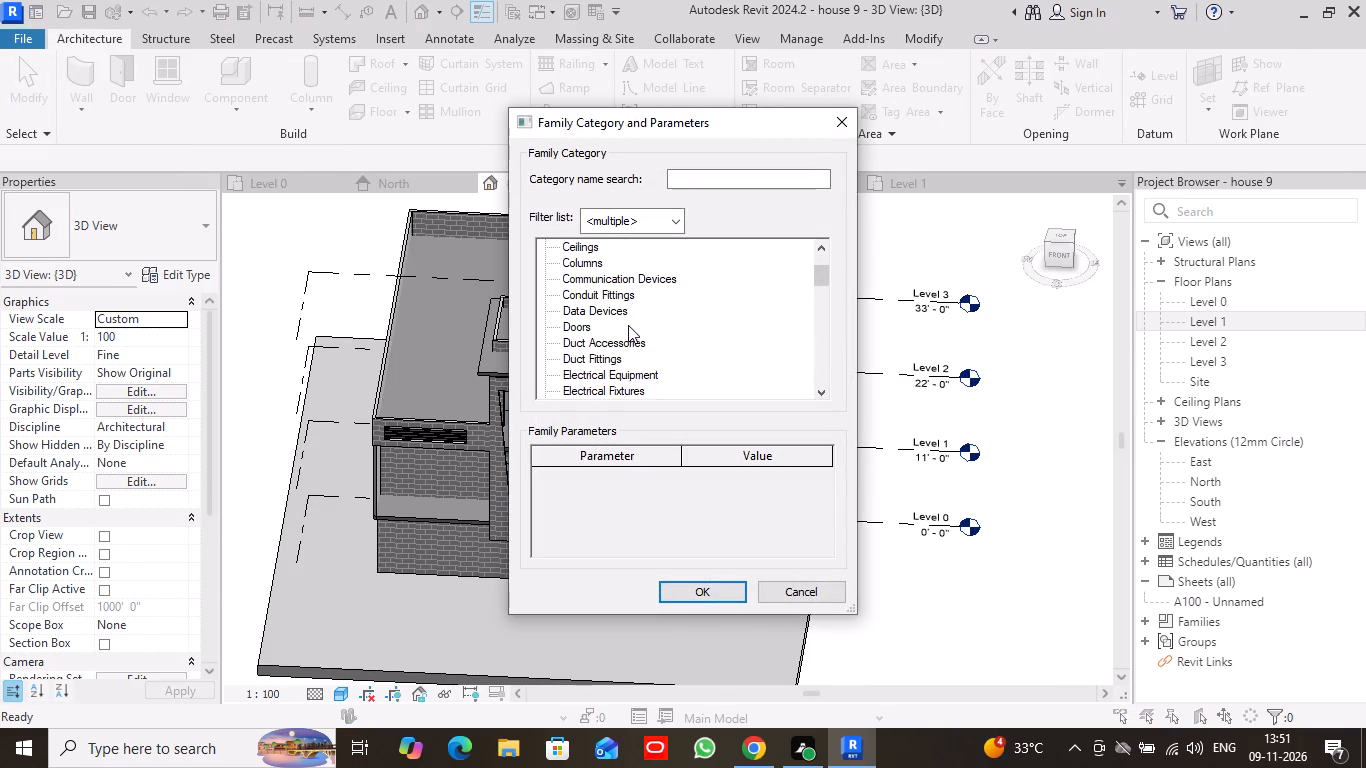
scroll(628, 325, down, 12)
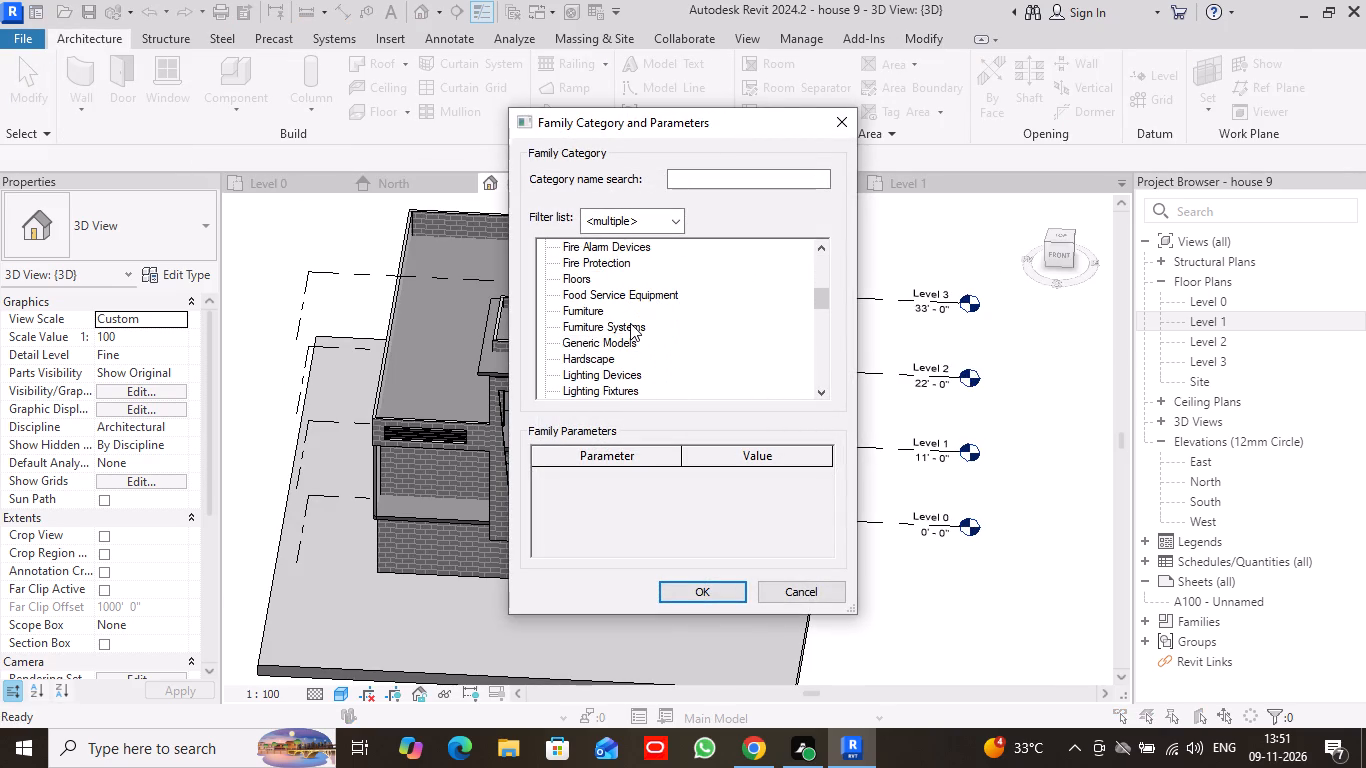
click(631, 323)
click(693, 585)
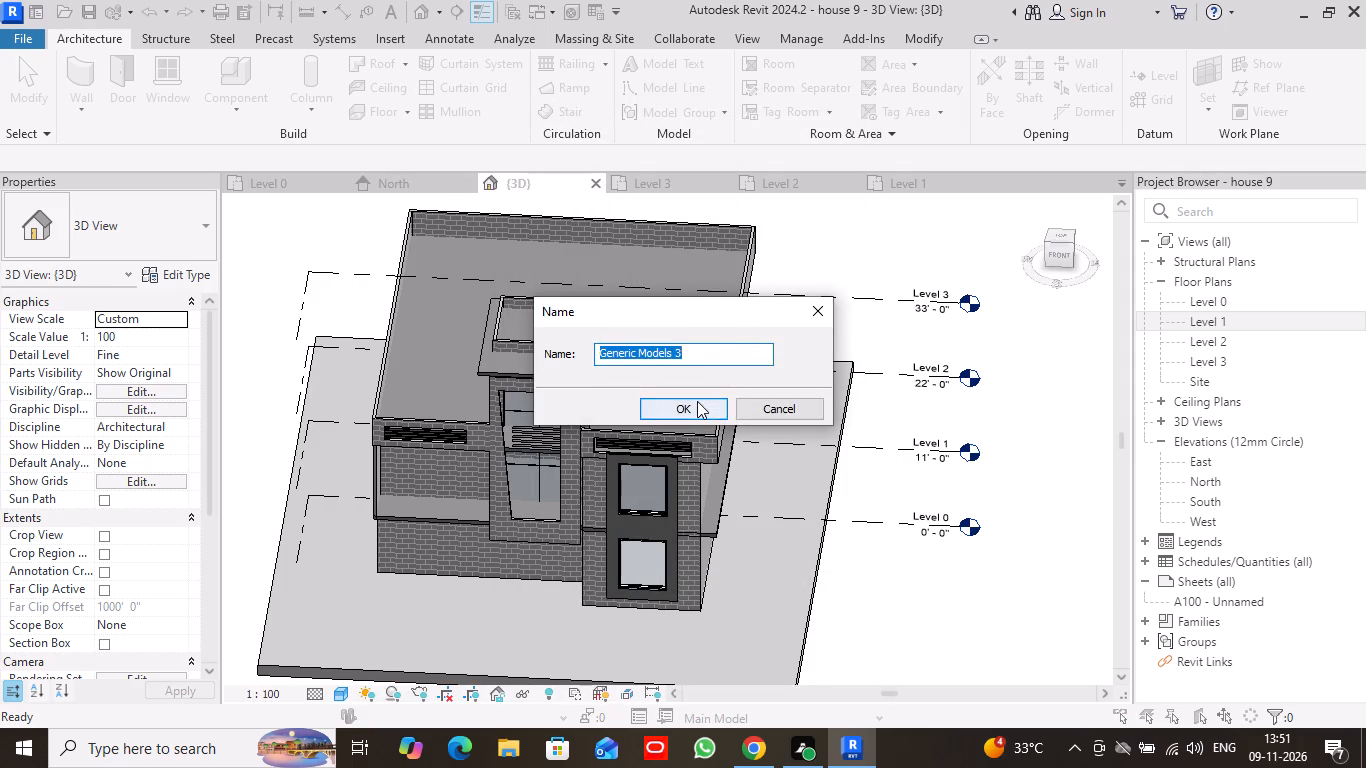
click(697, 401)
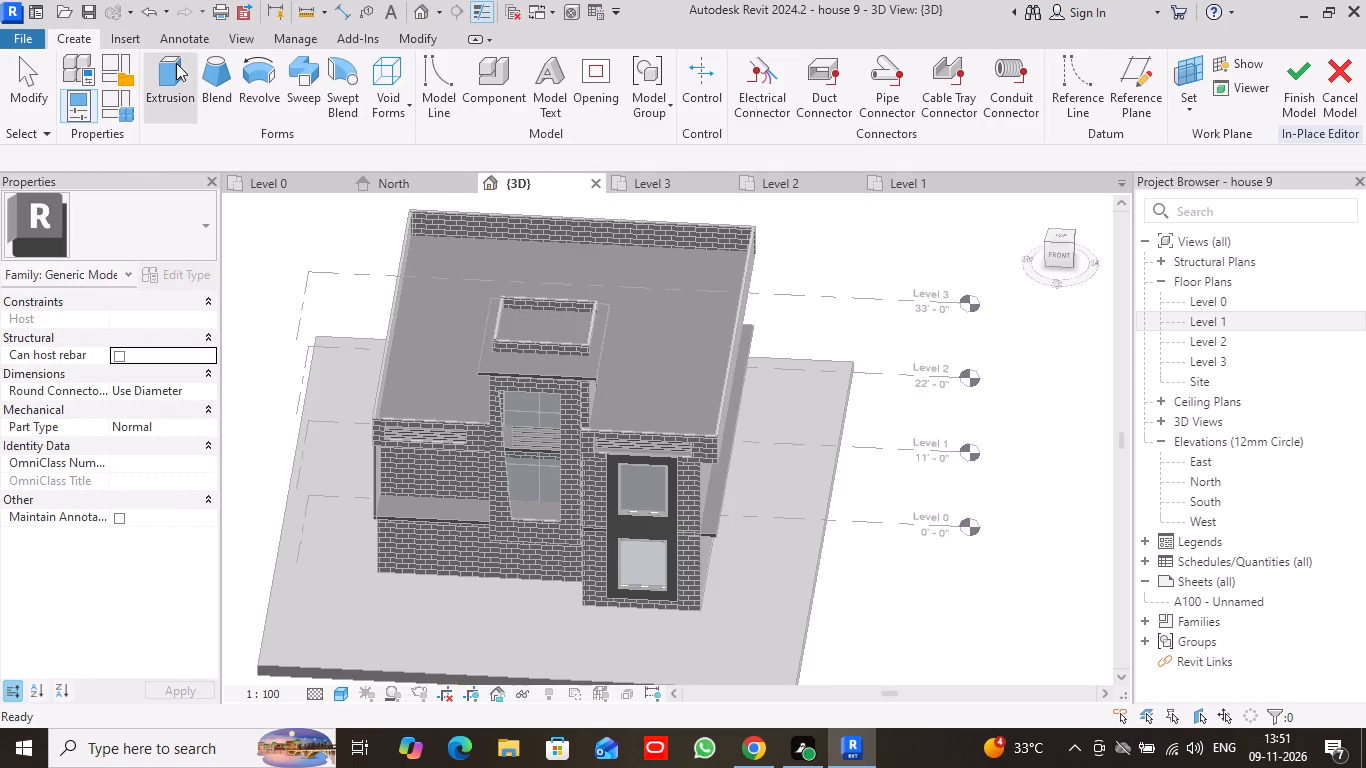
Start a Sweep and set its work plane to the top face of the roof soffit over the central tower.
click(311, 84)
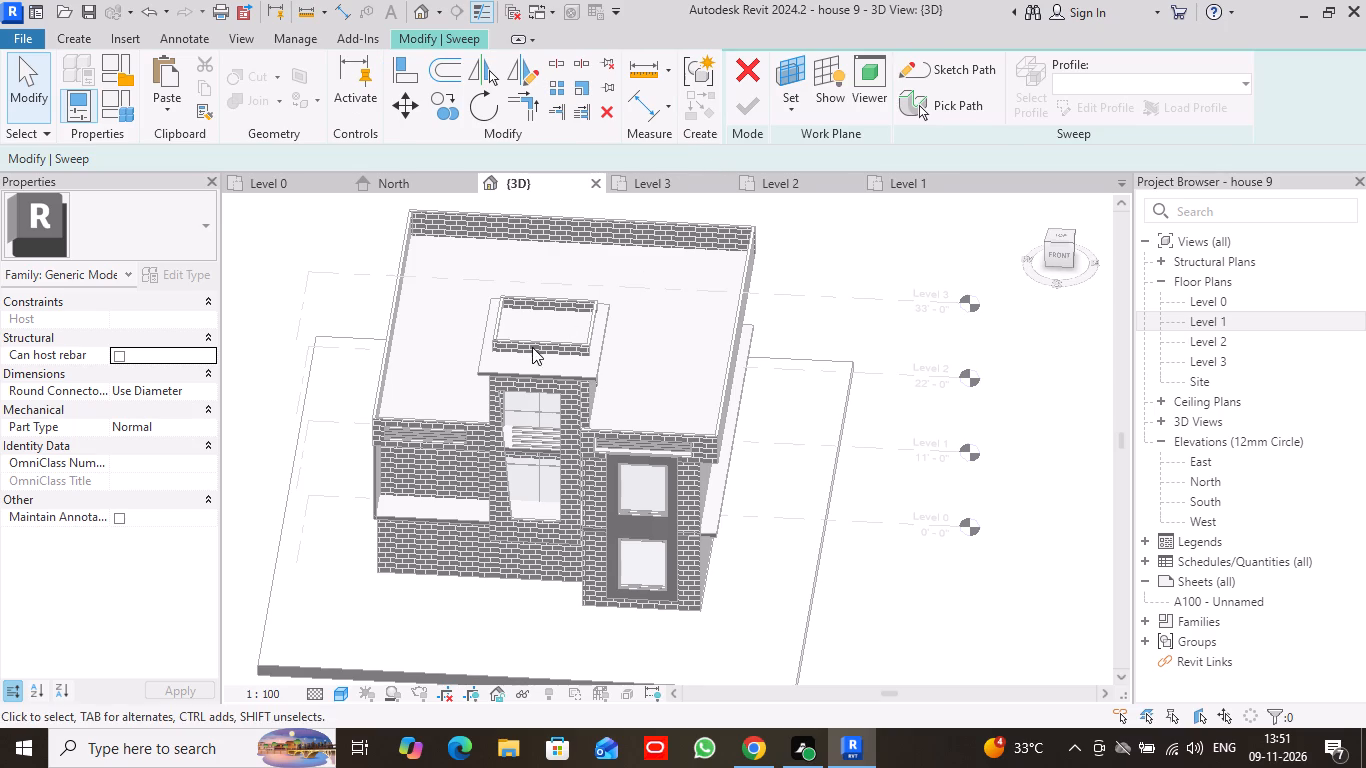
click(795, 101)
click(844, 182)
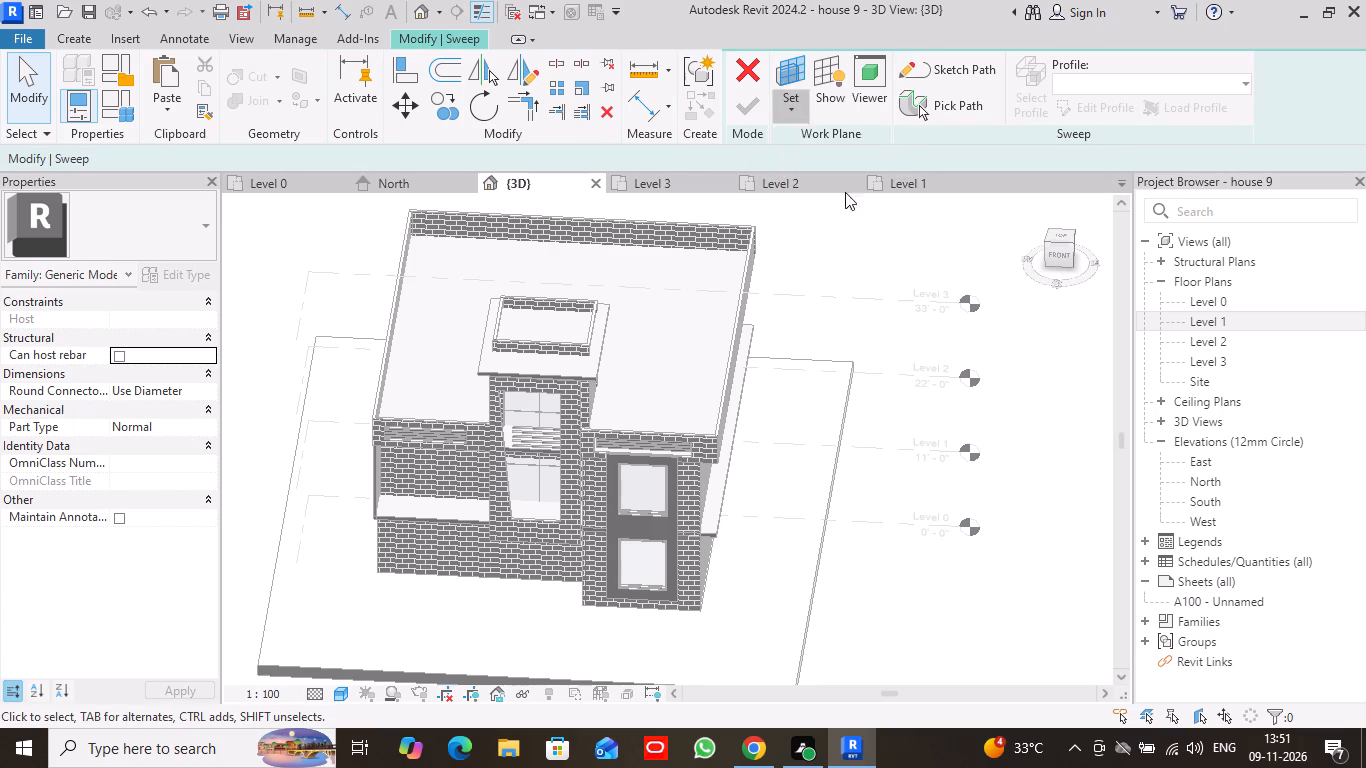
click(556, 366)
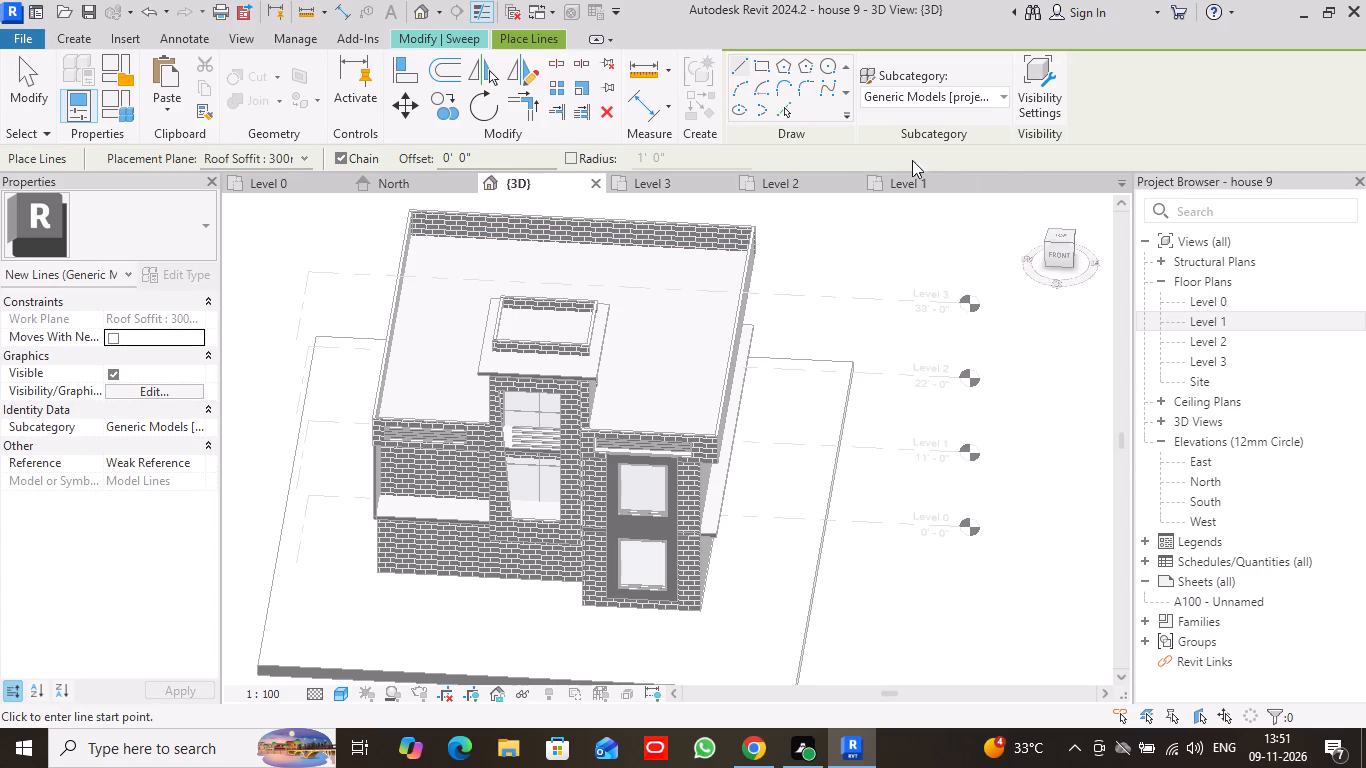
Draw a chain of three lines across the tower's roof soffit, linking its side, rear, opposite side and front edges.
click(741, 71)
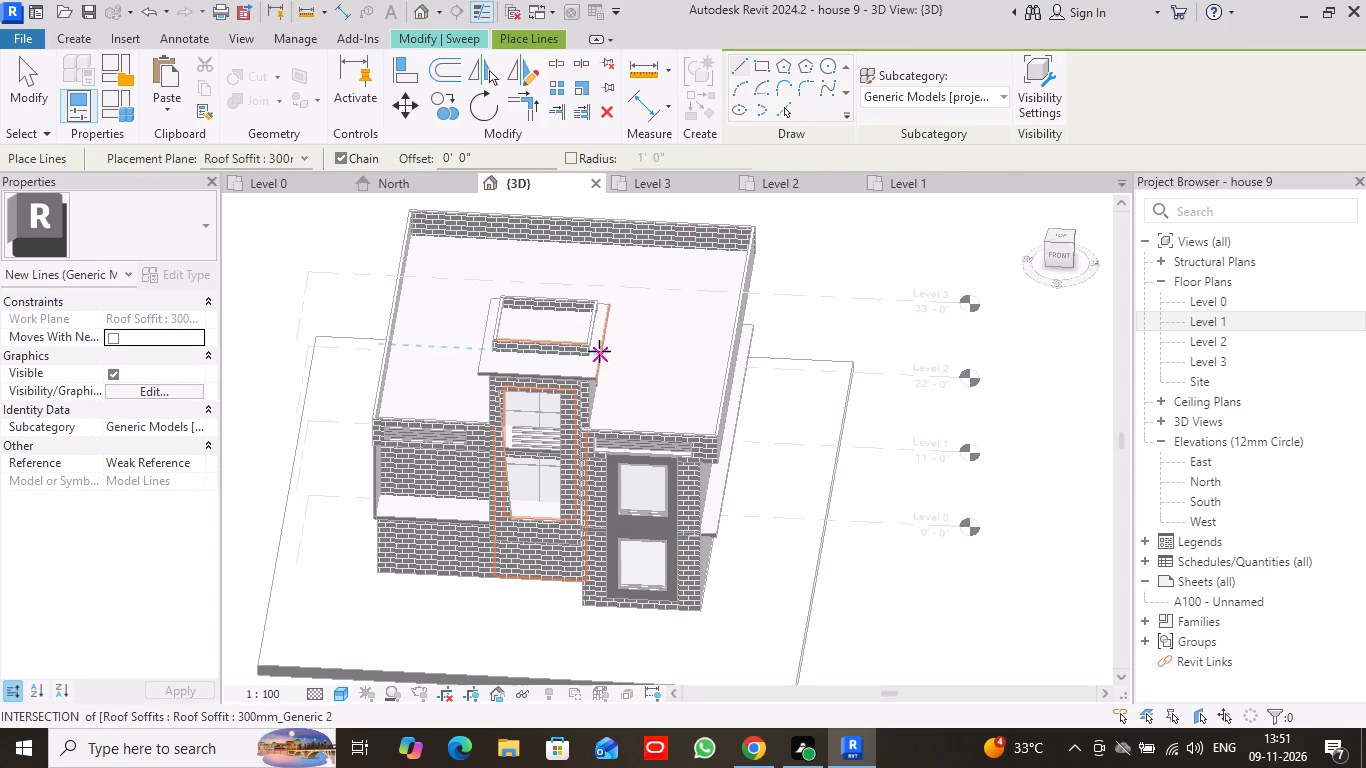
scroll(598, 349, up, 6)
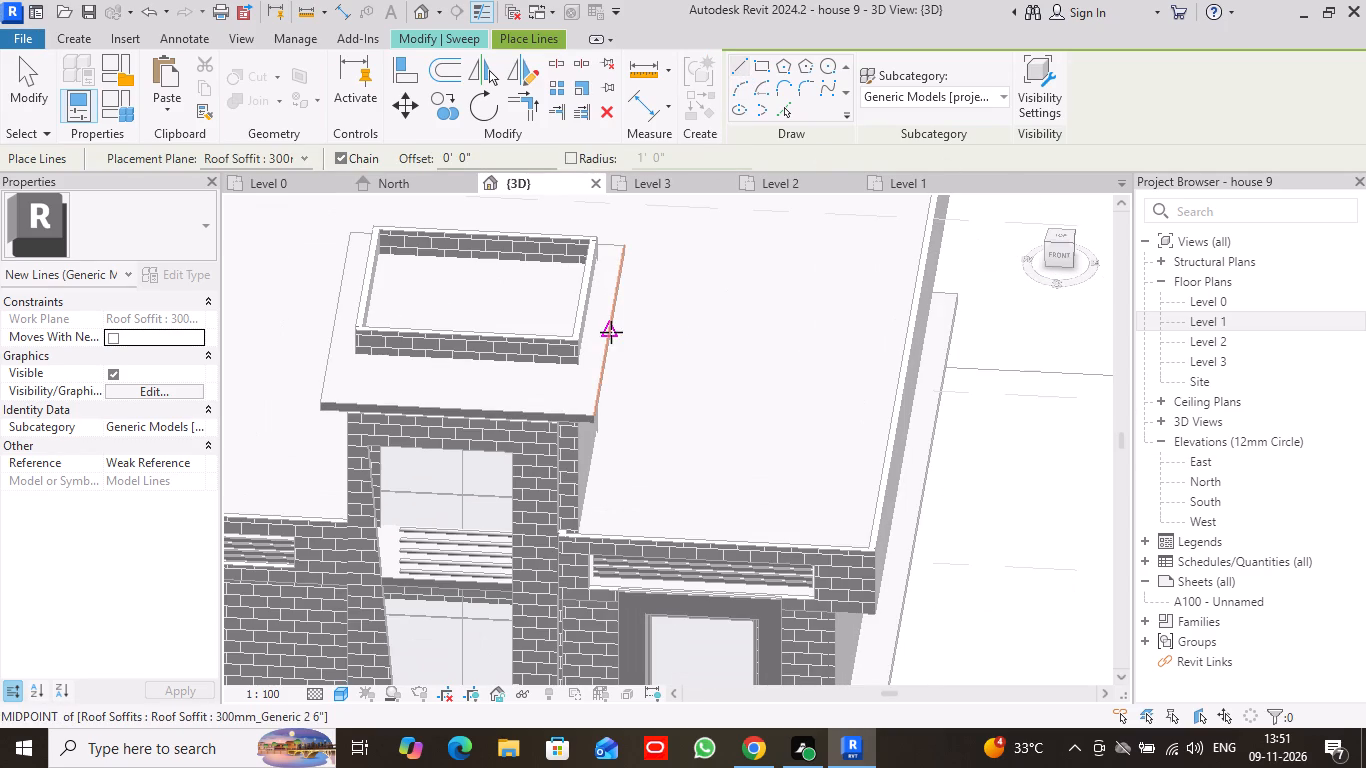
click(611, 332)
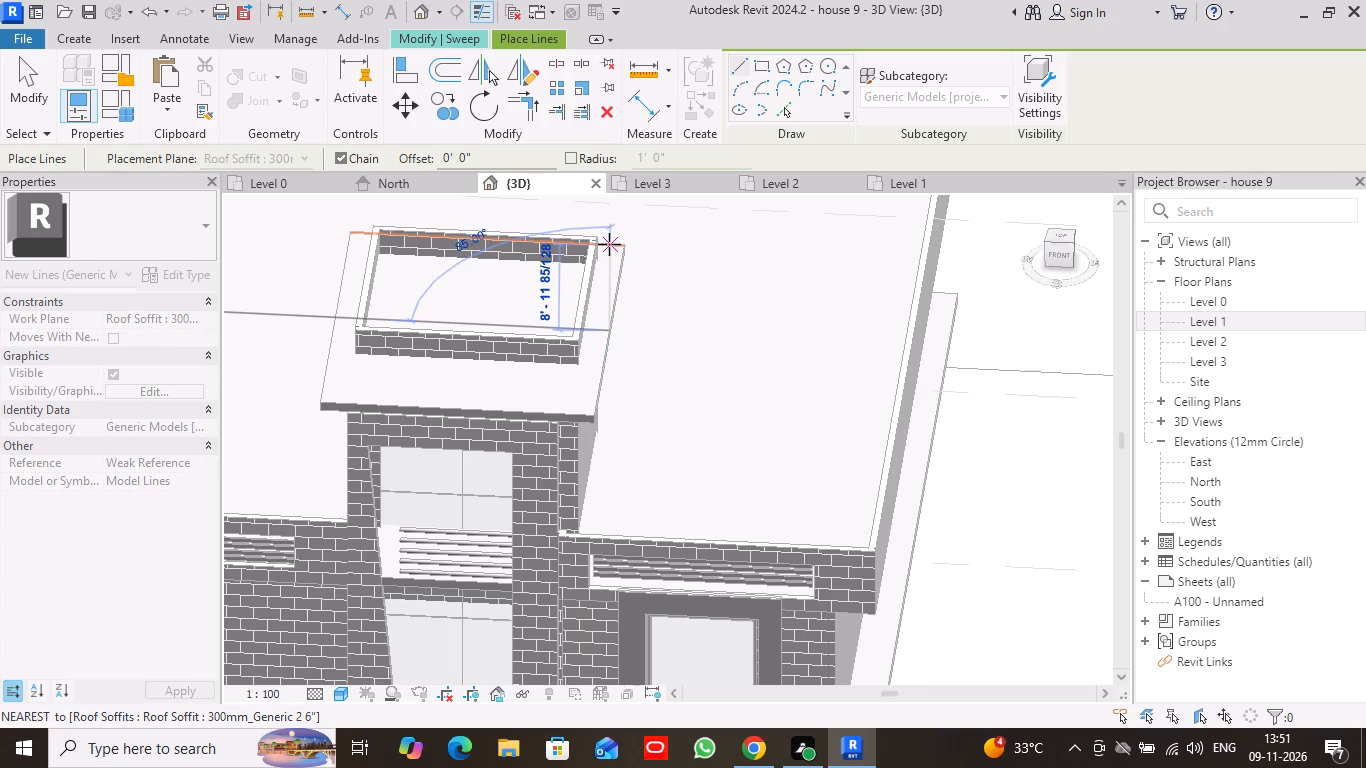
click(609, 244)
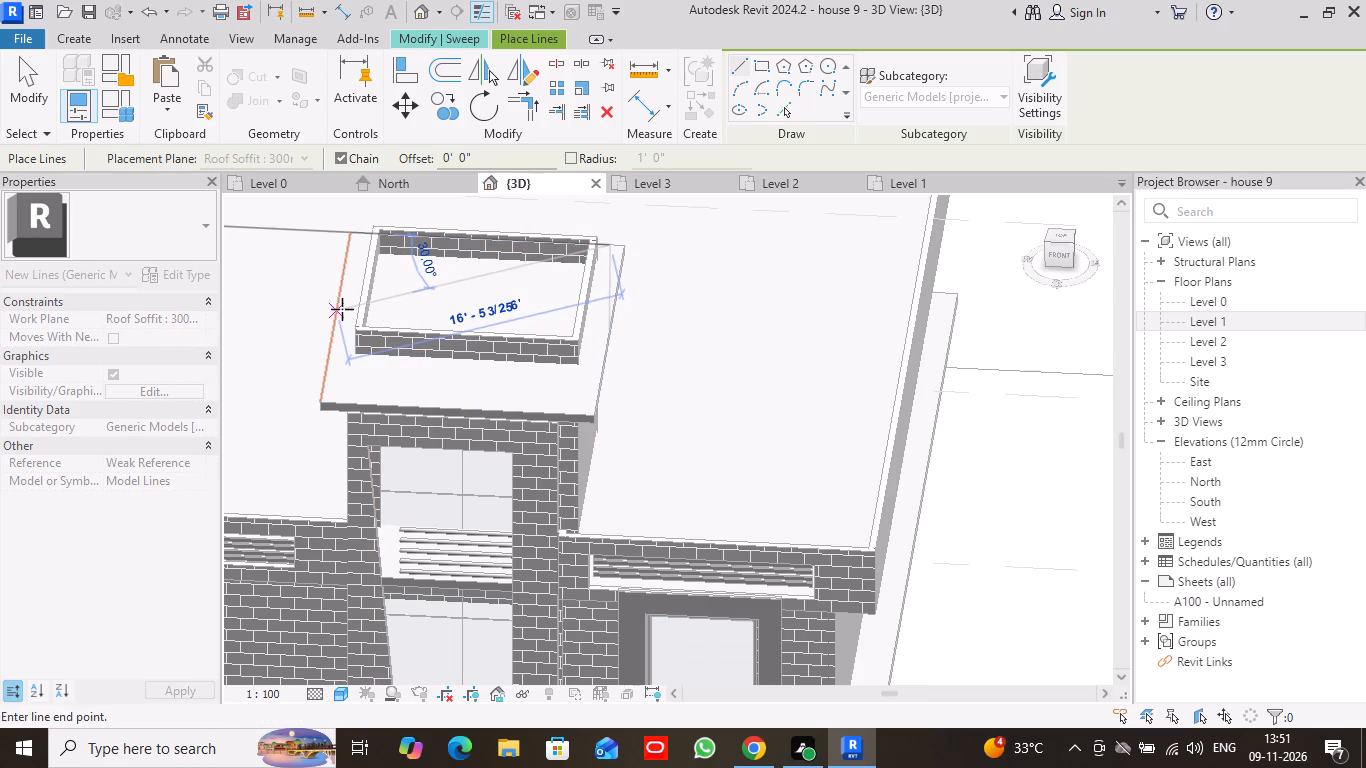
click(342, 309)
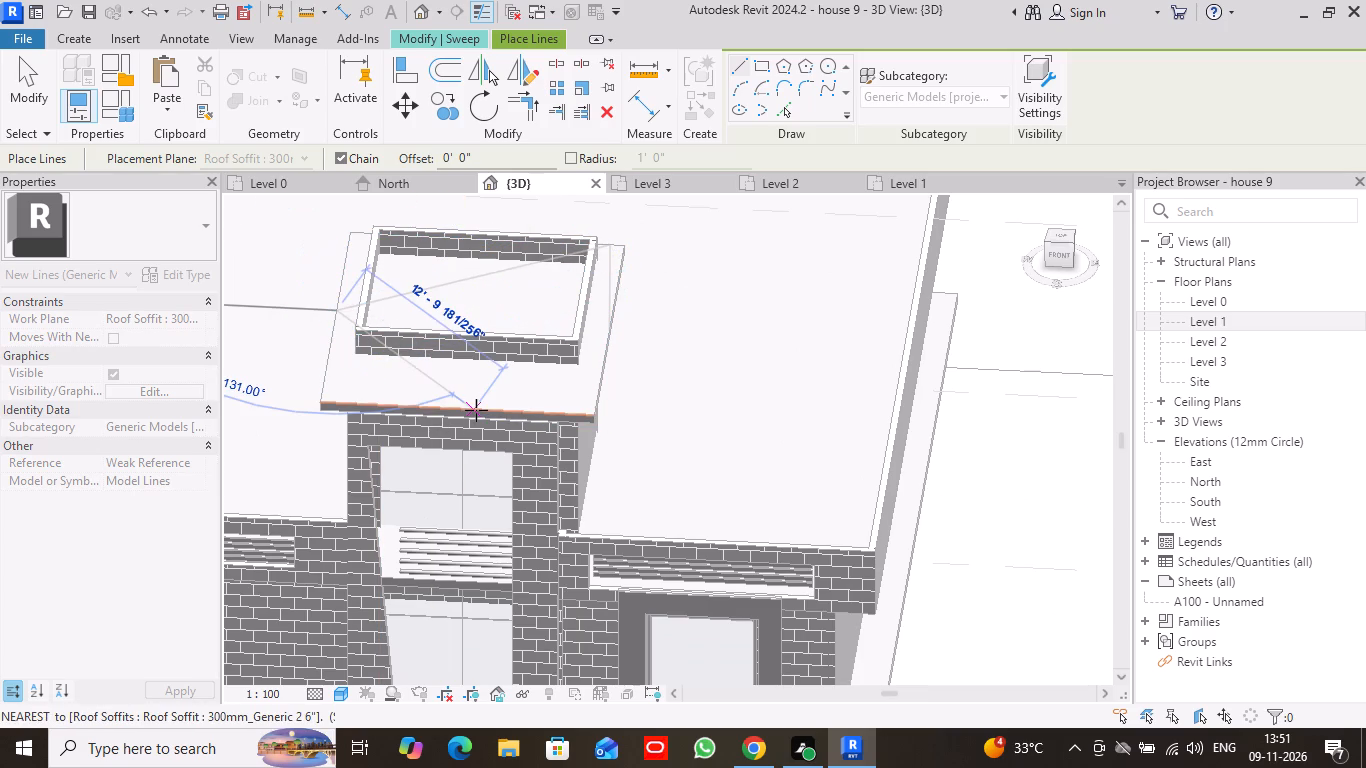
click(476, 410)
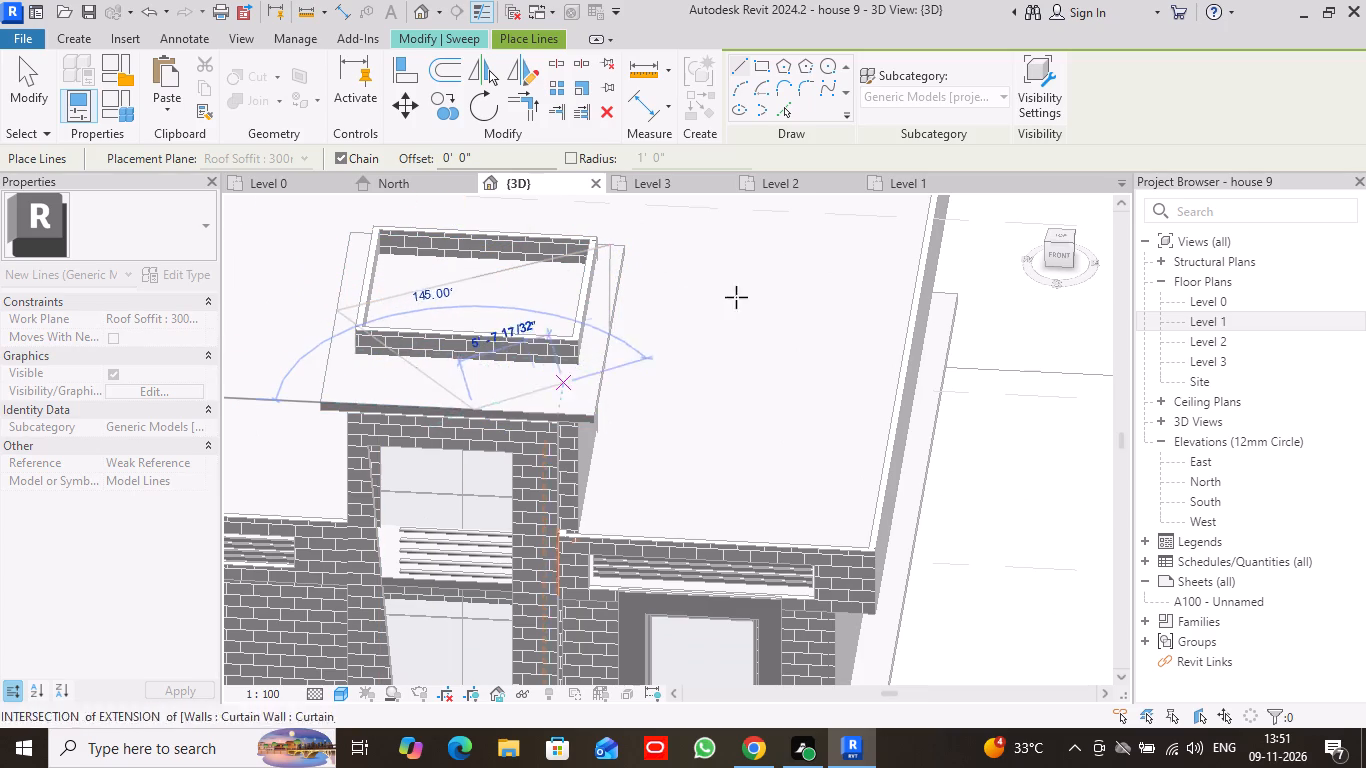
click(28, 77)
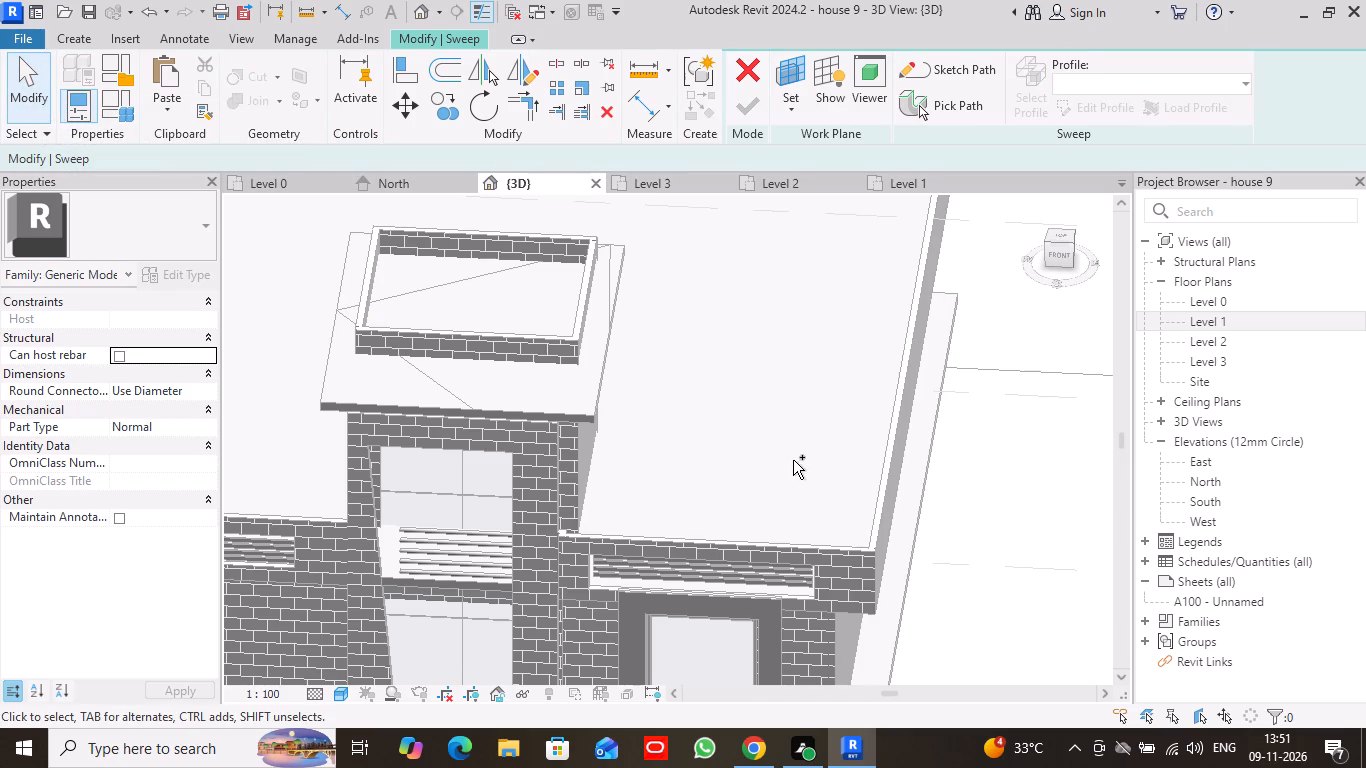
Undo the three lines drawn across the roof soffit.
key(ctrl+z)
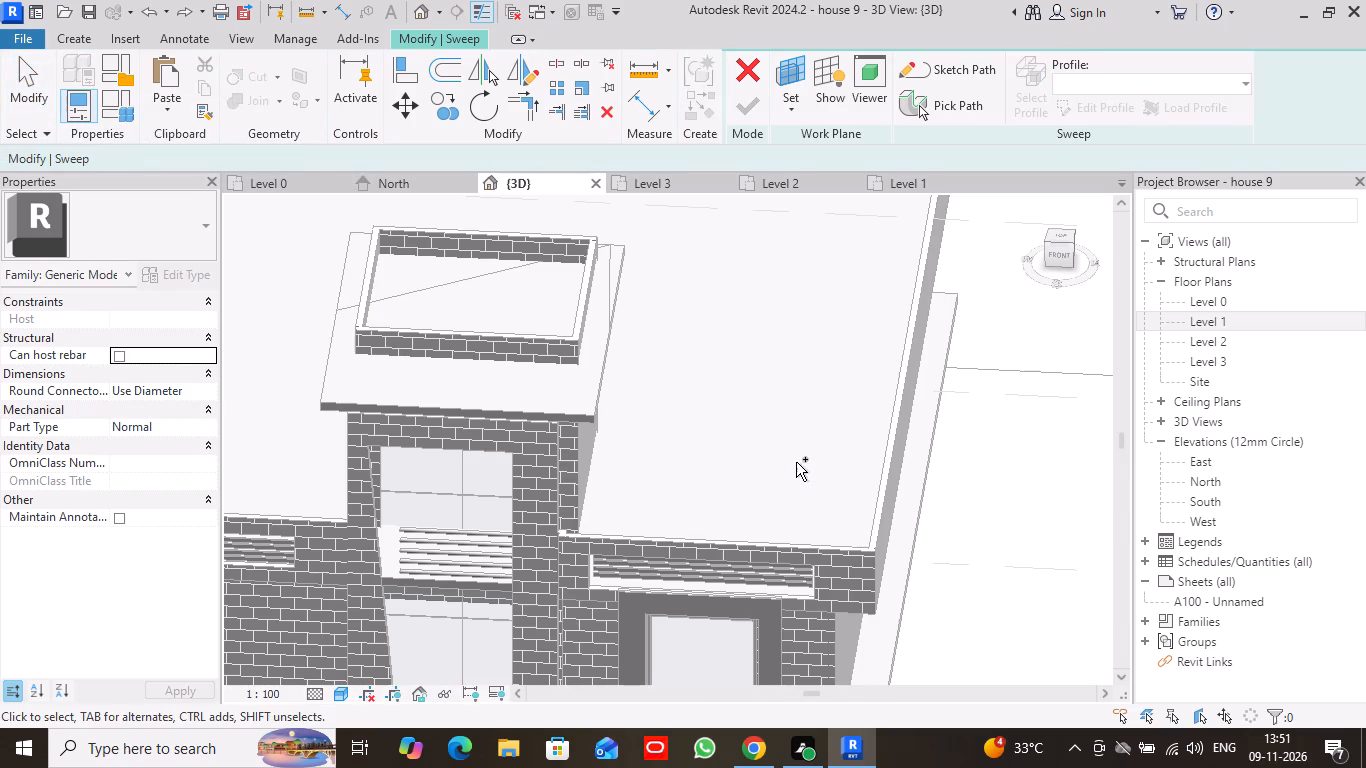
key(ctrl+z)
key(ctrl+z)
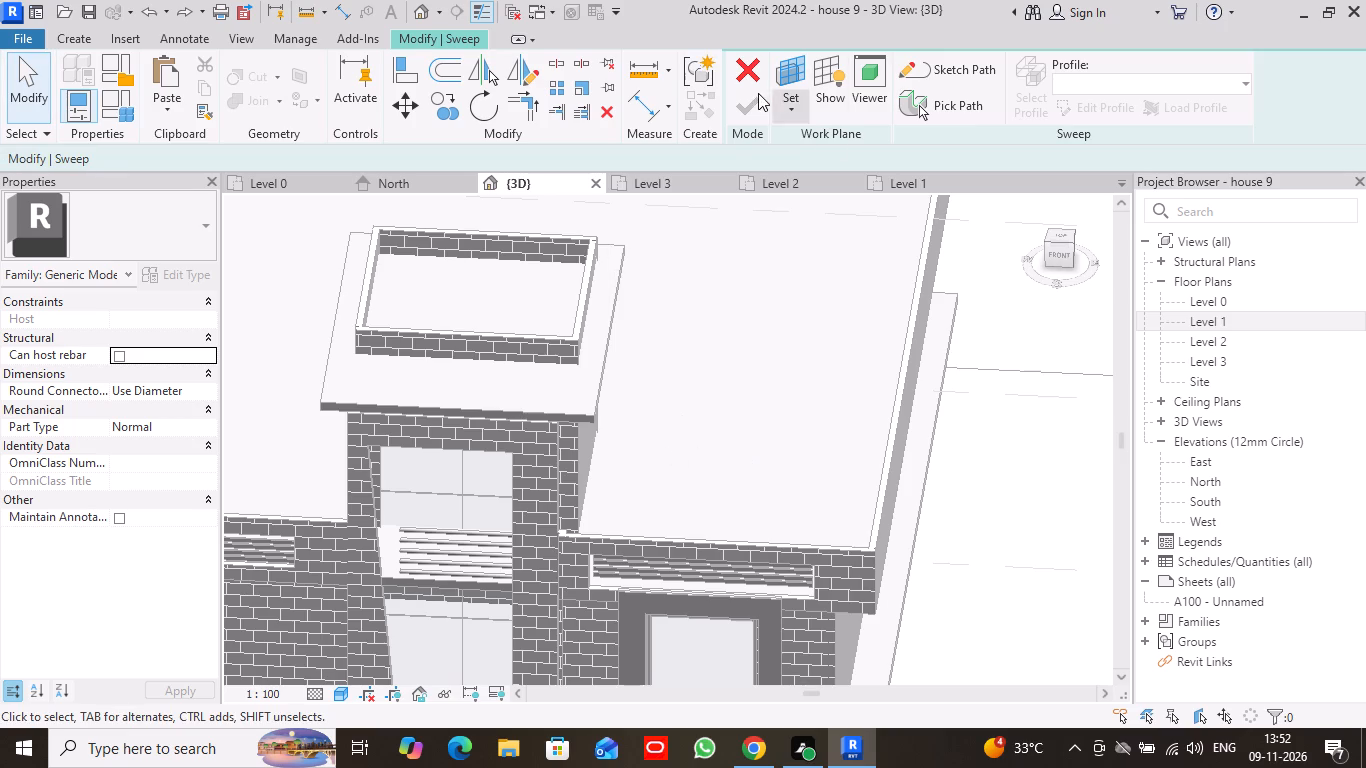
Set the work plane to the top face of the tower's roof soffit and trace its four outer edges with Pick Lines.
click(782, 103)
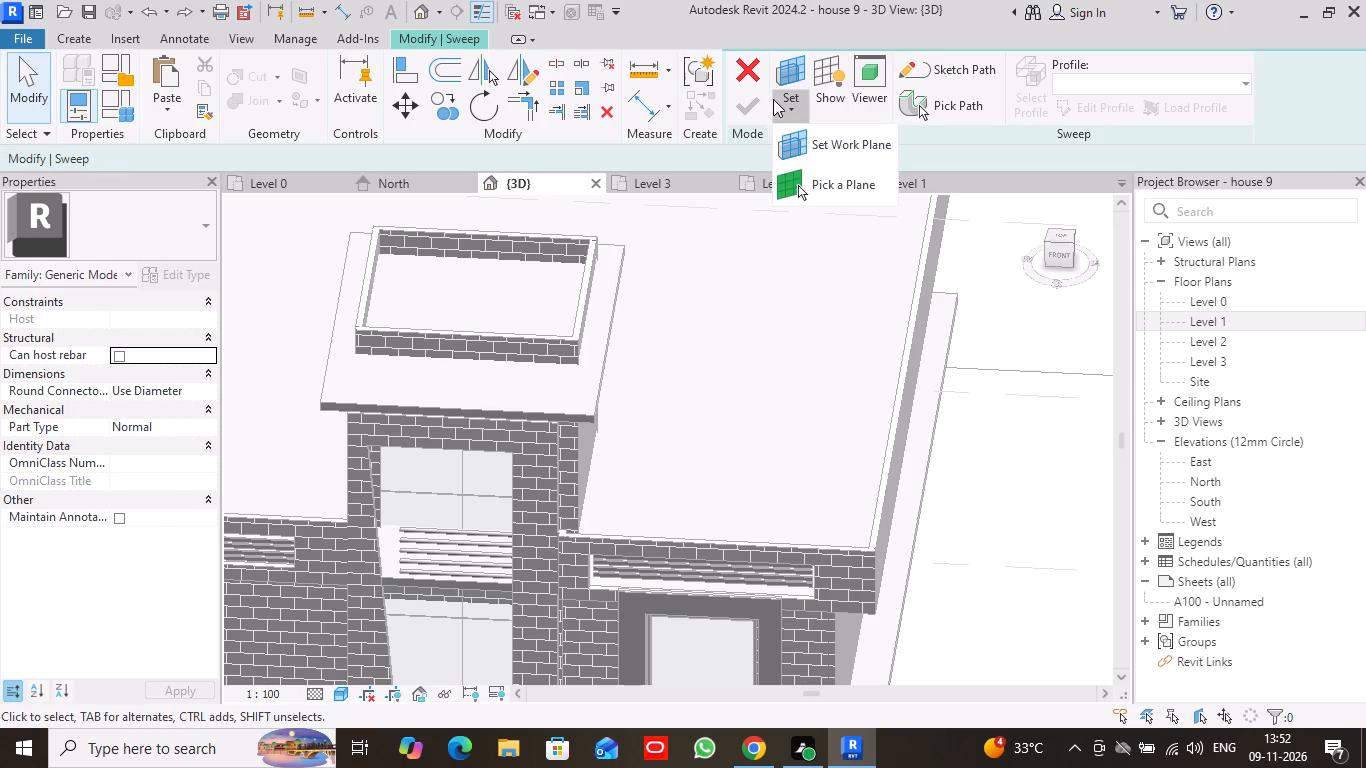
click(851, 193)
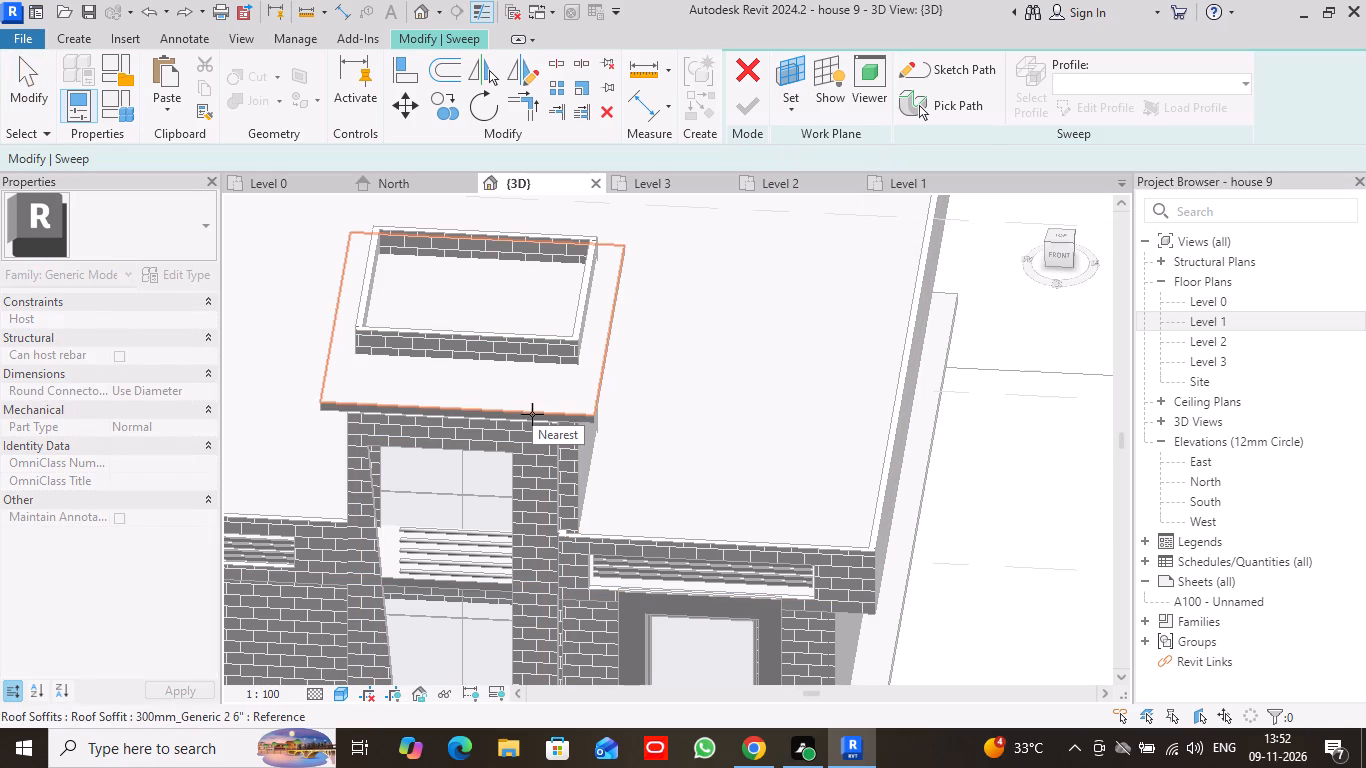
click(532, 408)
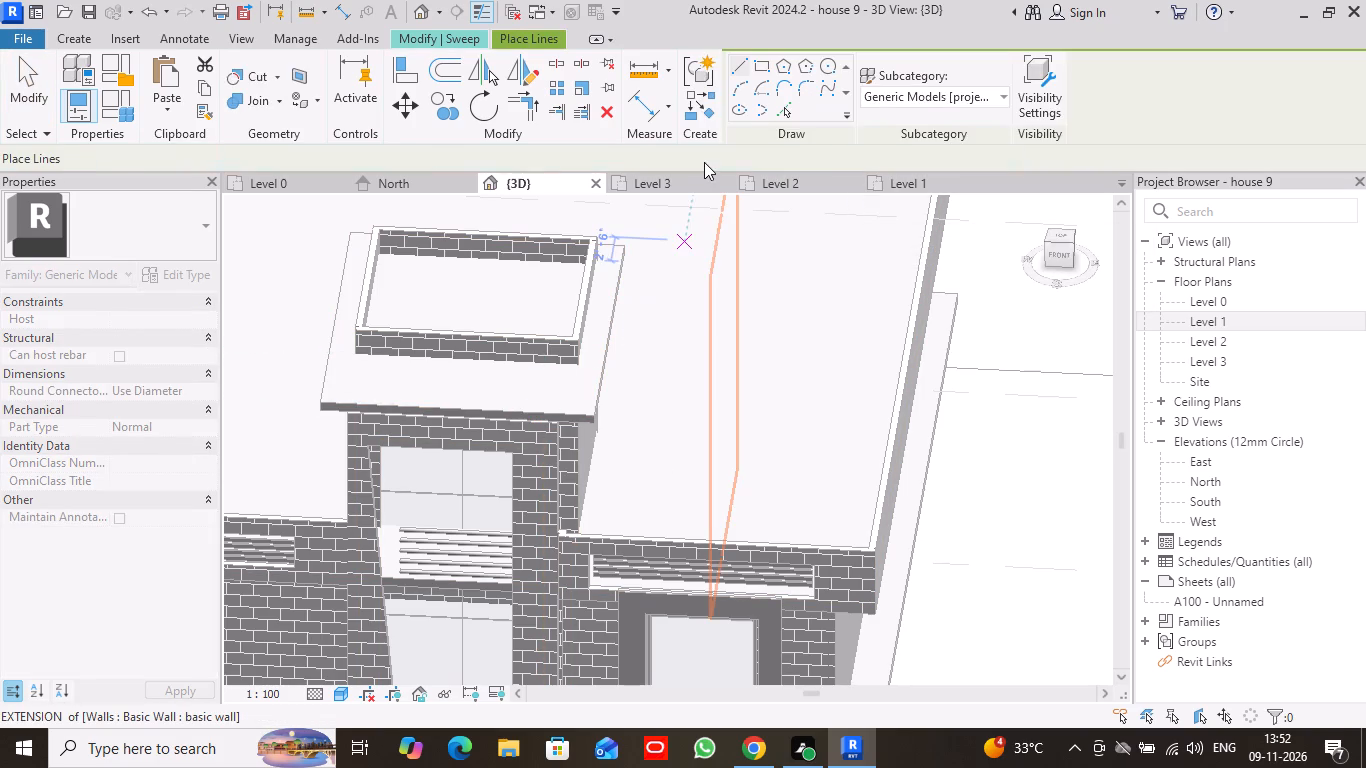
click(742, 67)
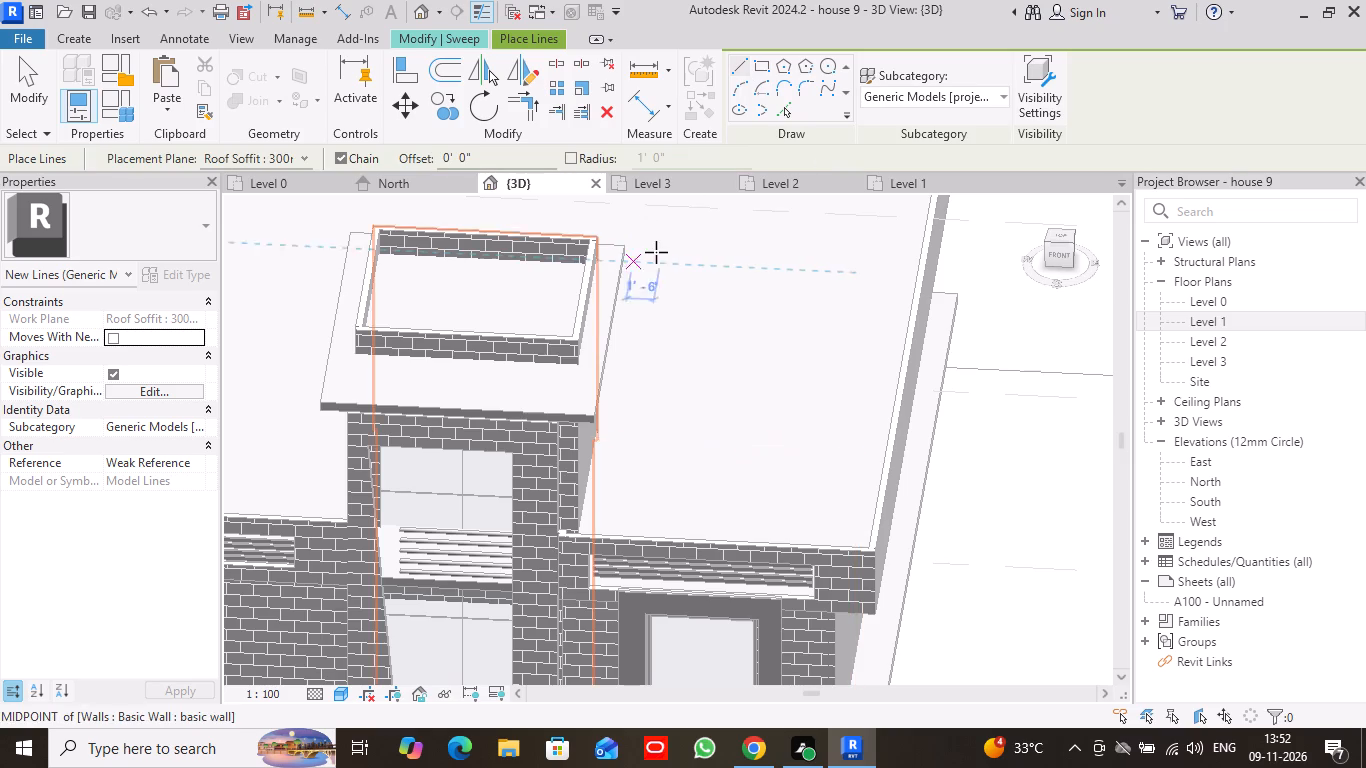
click(784, 108)
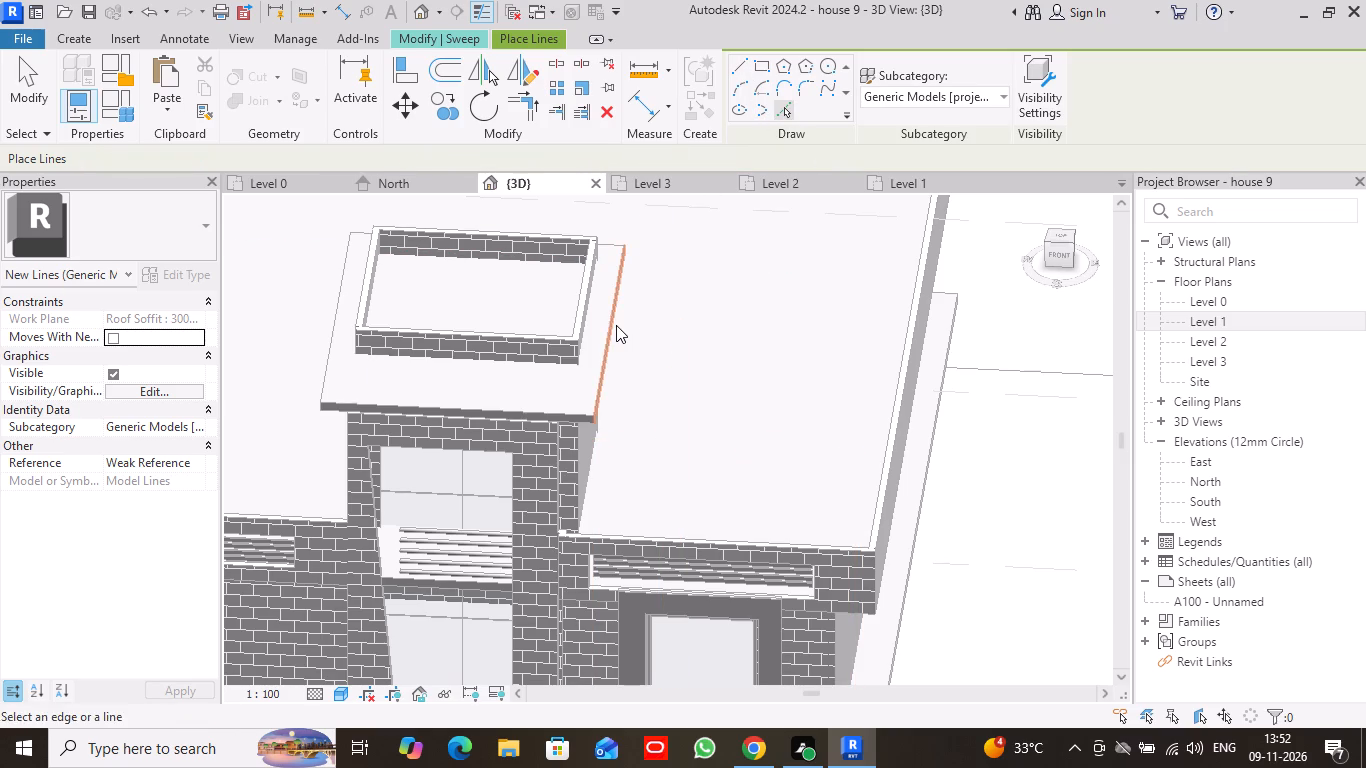
click(613, 325)
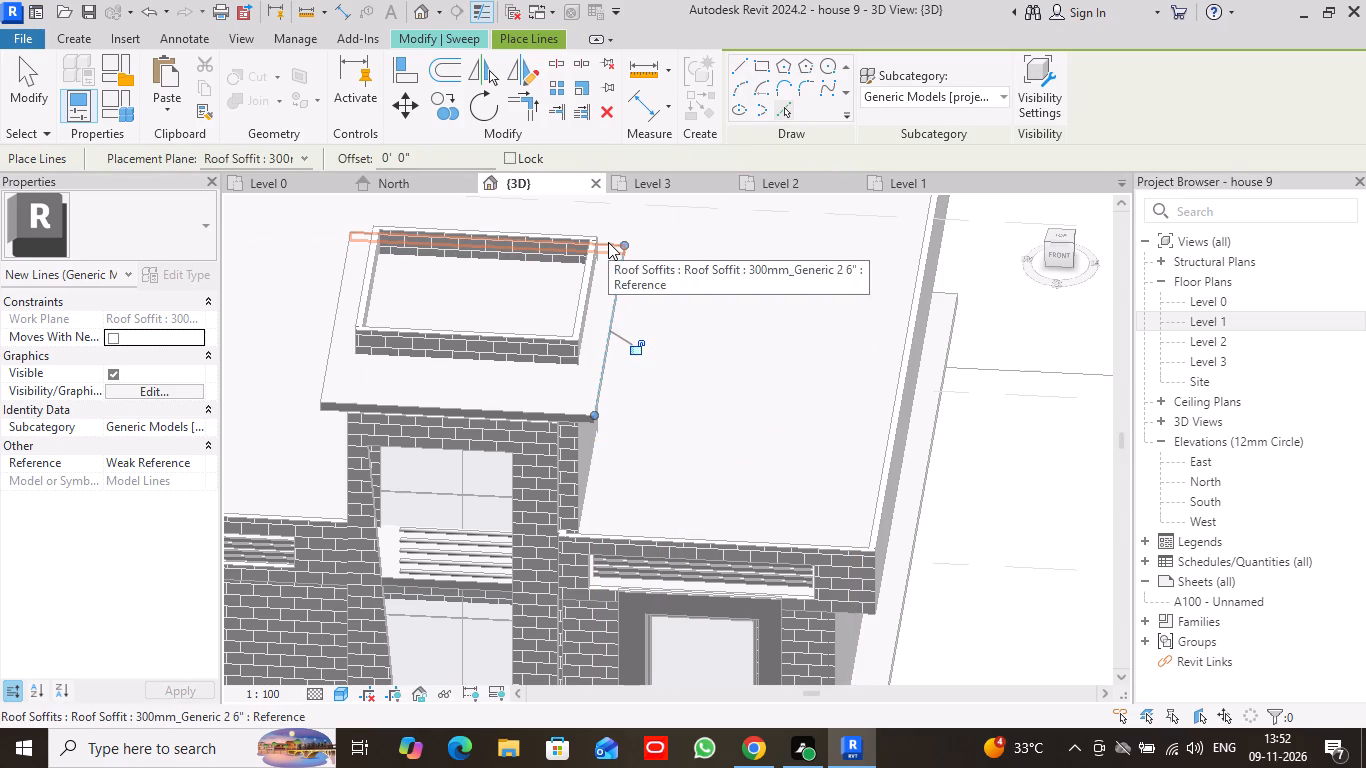
click(608, 242)
click(340, 303)
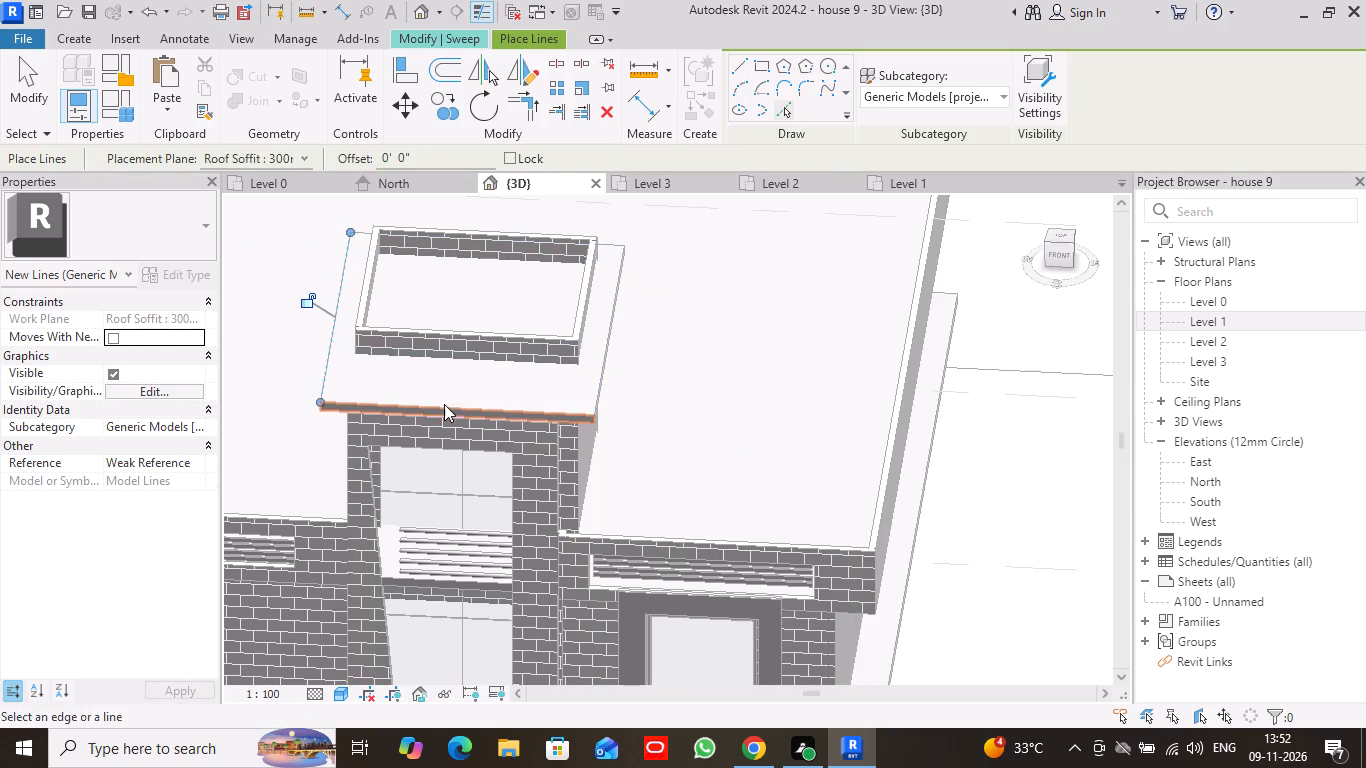
click(457, 407)
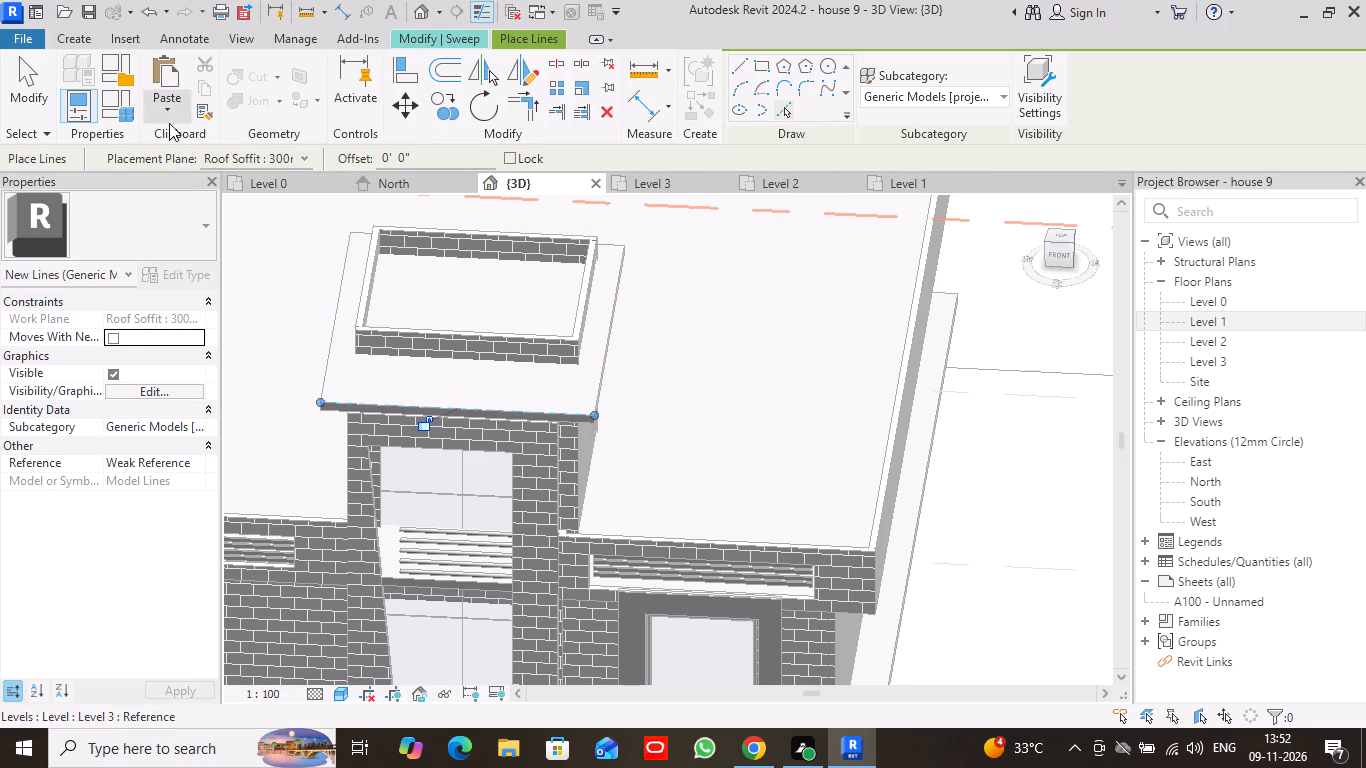
click(14, 88)
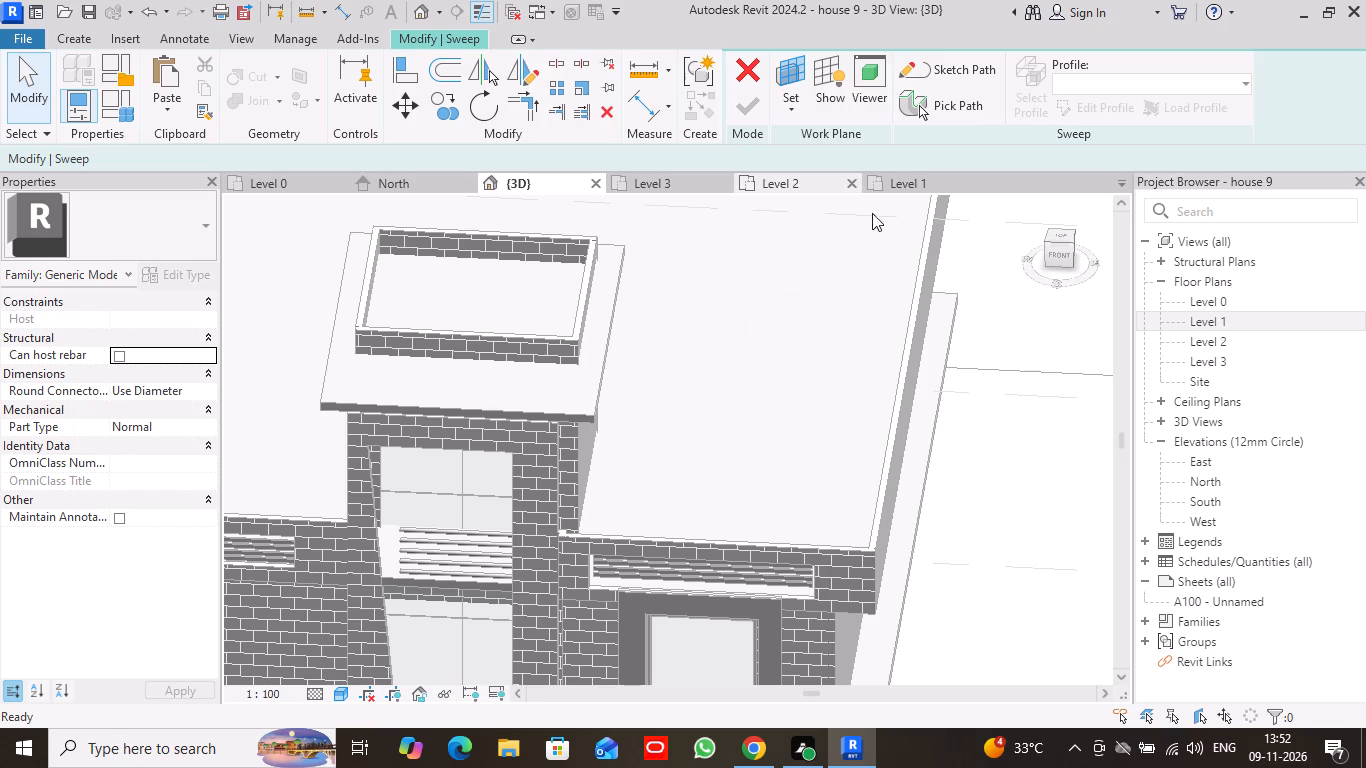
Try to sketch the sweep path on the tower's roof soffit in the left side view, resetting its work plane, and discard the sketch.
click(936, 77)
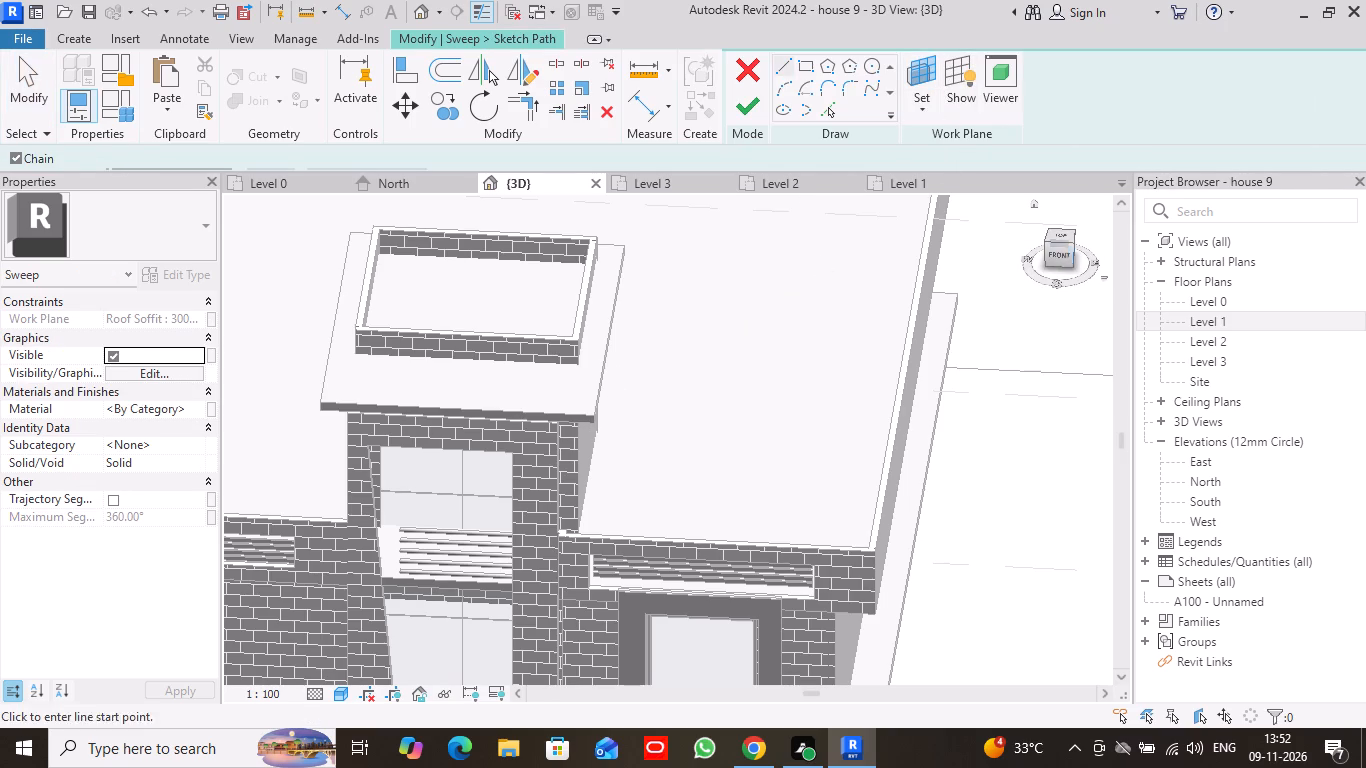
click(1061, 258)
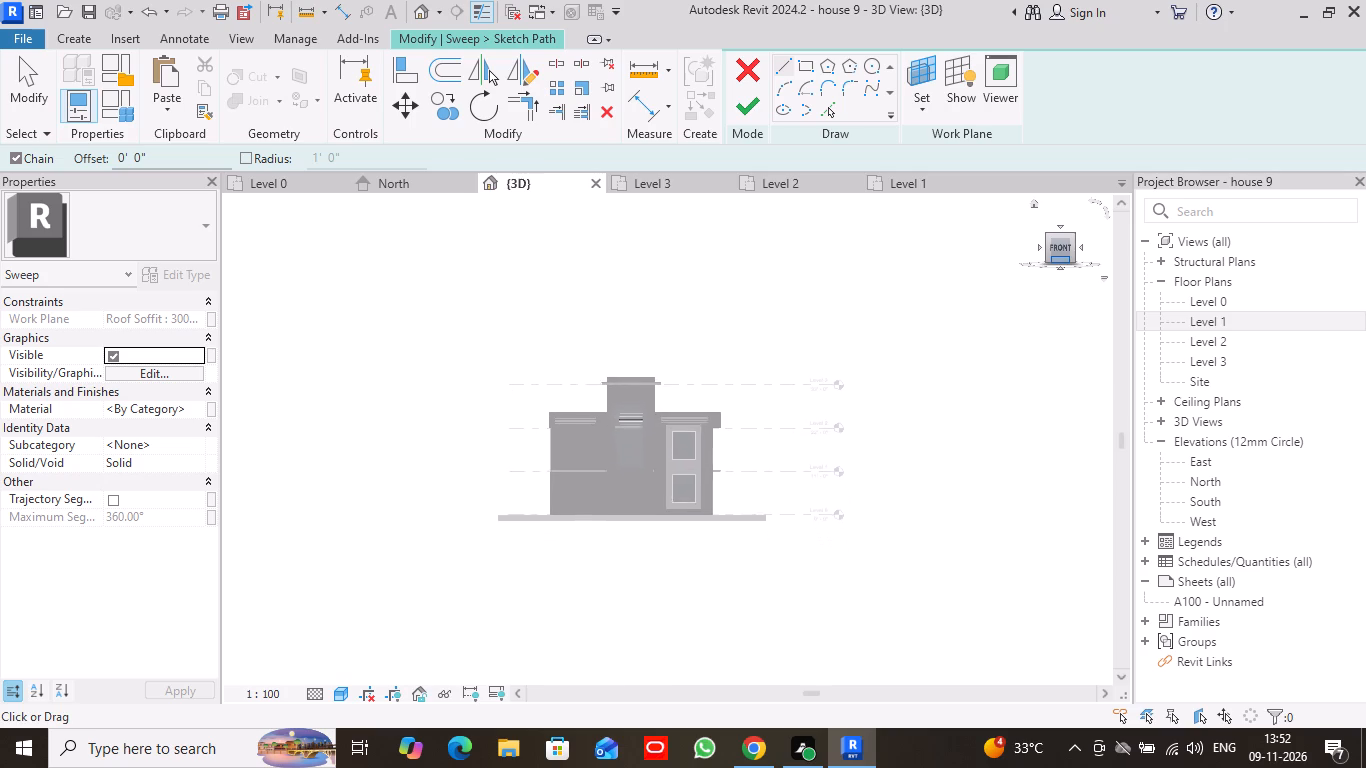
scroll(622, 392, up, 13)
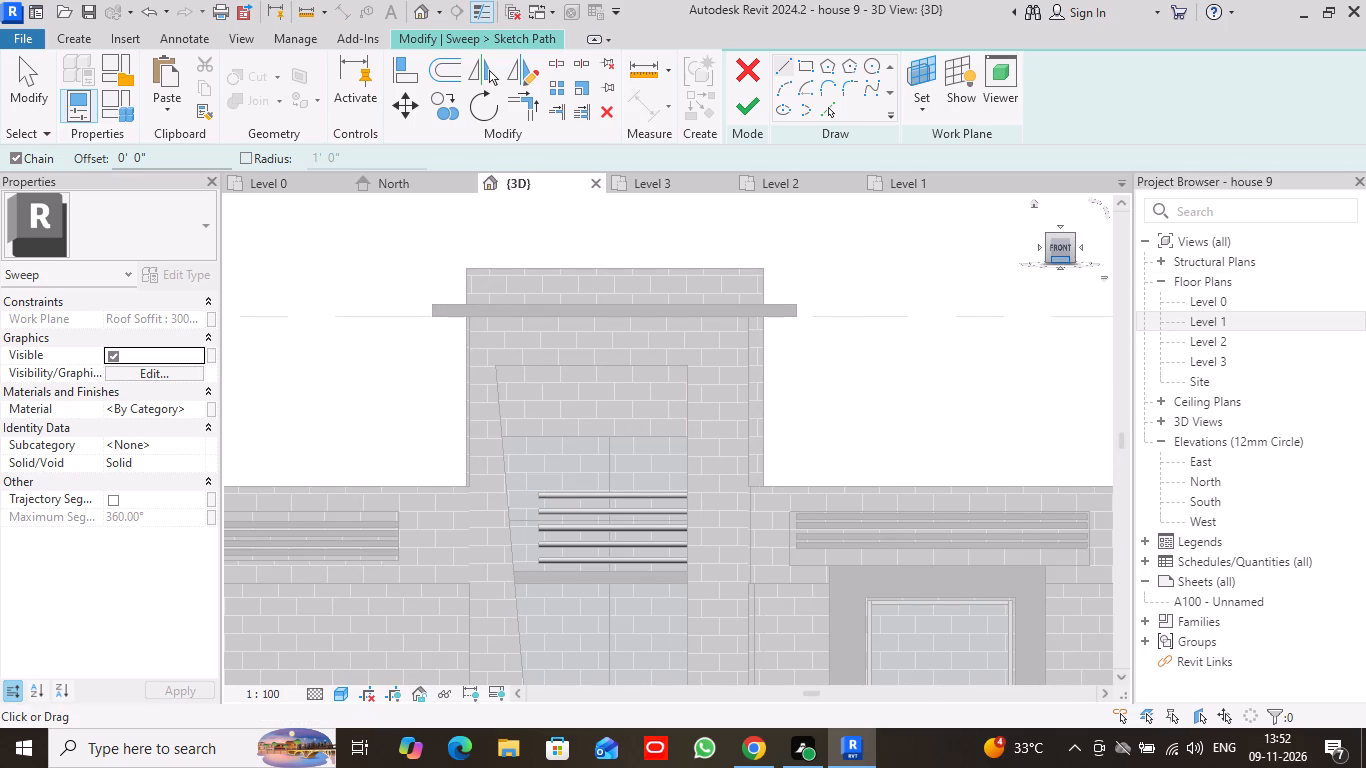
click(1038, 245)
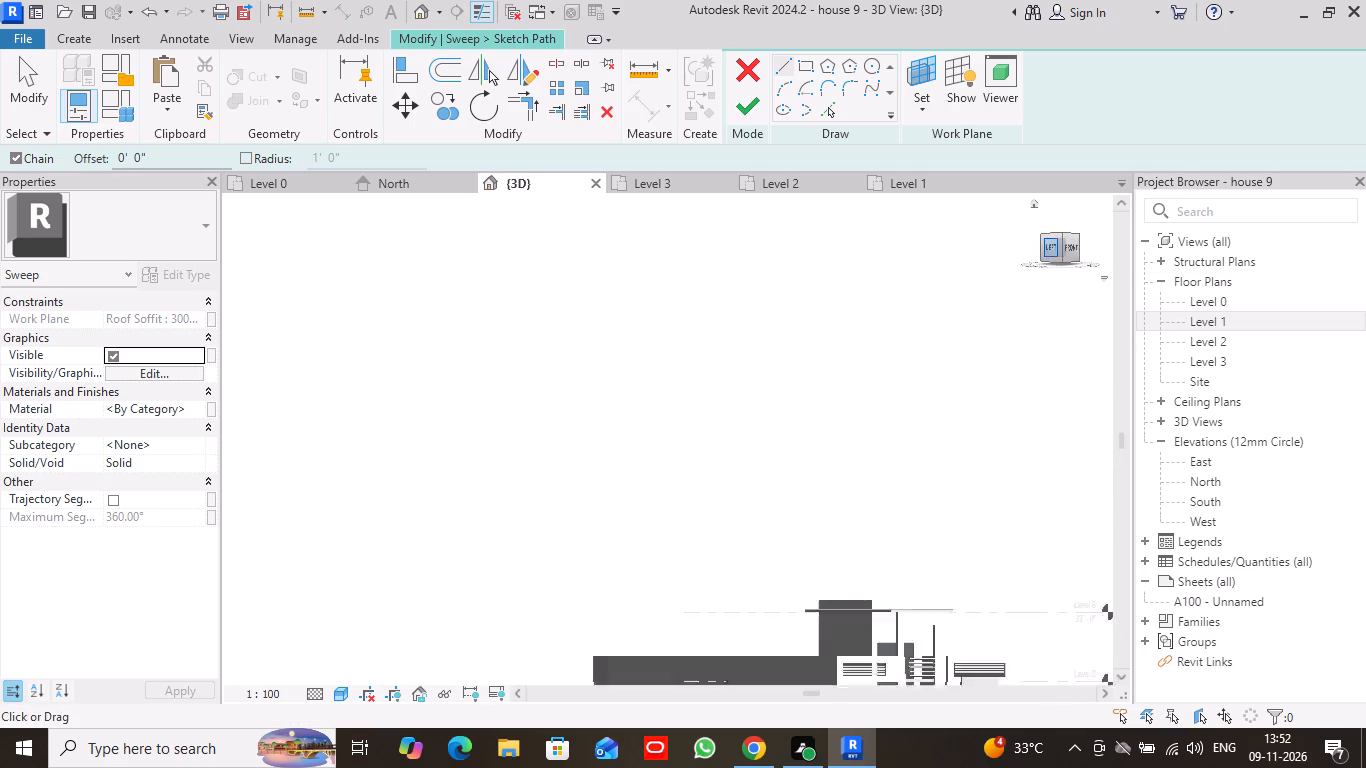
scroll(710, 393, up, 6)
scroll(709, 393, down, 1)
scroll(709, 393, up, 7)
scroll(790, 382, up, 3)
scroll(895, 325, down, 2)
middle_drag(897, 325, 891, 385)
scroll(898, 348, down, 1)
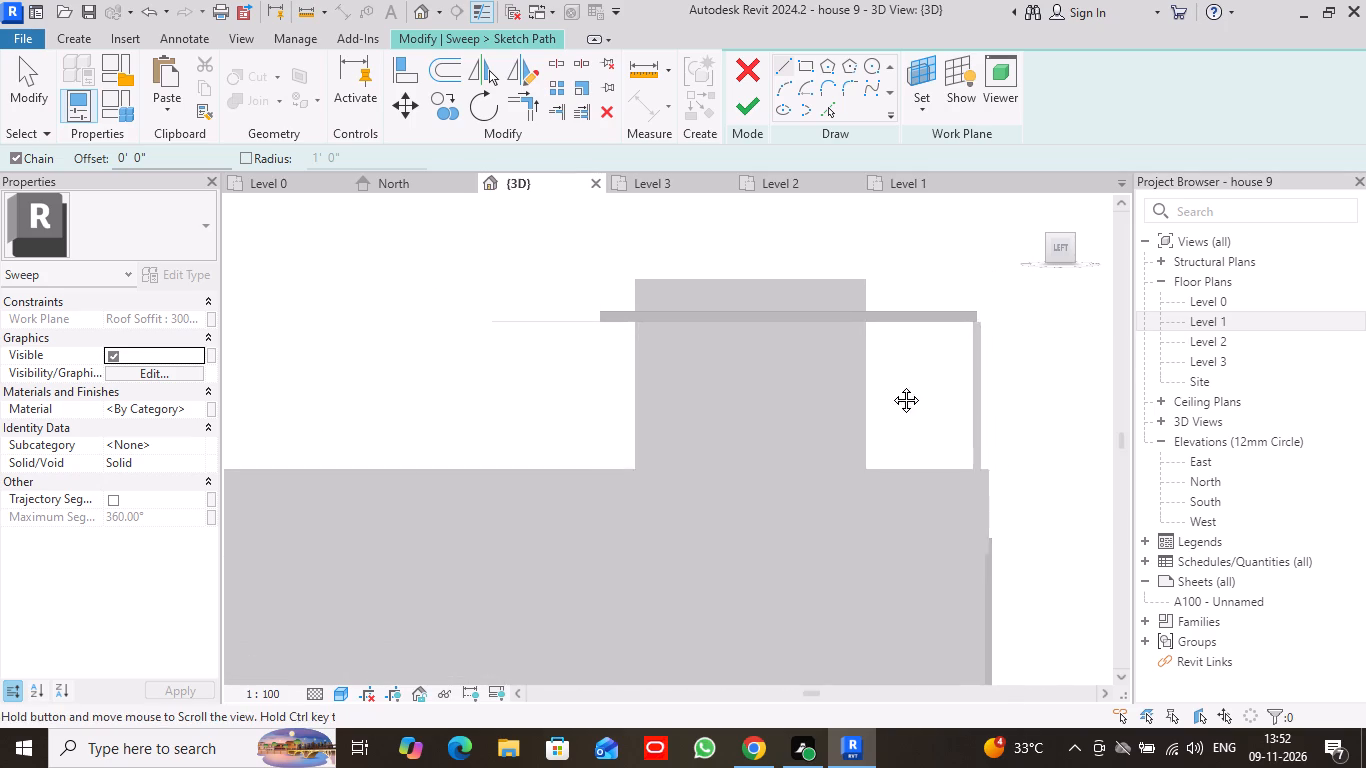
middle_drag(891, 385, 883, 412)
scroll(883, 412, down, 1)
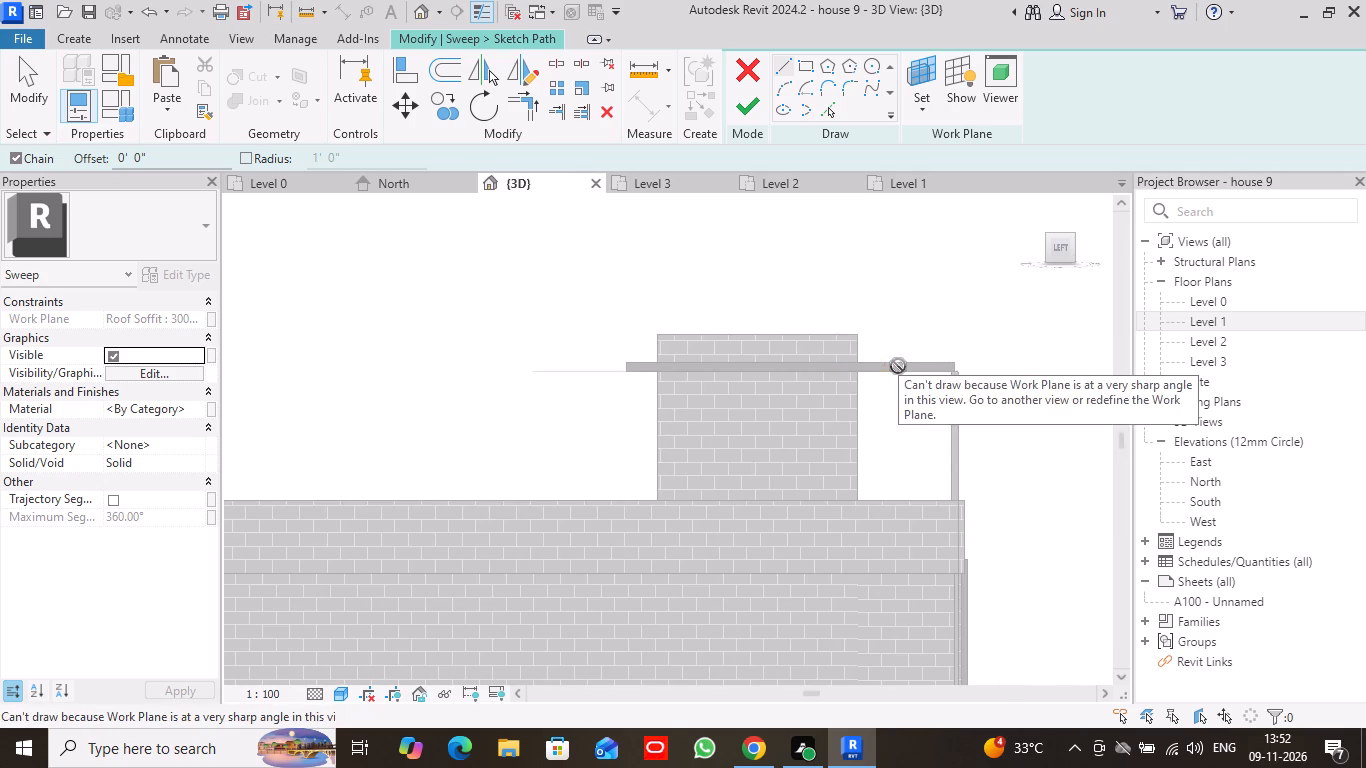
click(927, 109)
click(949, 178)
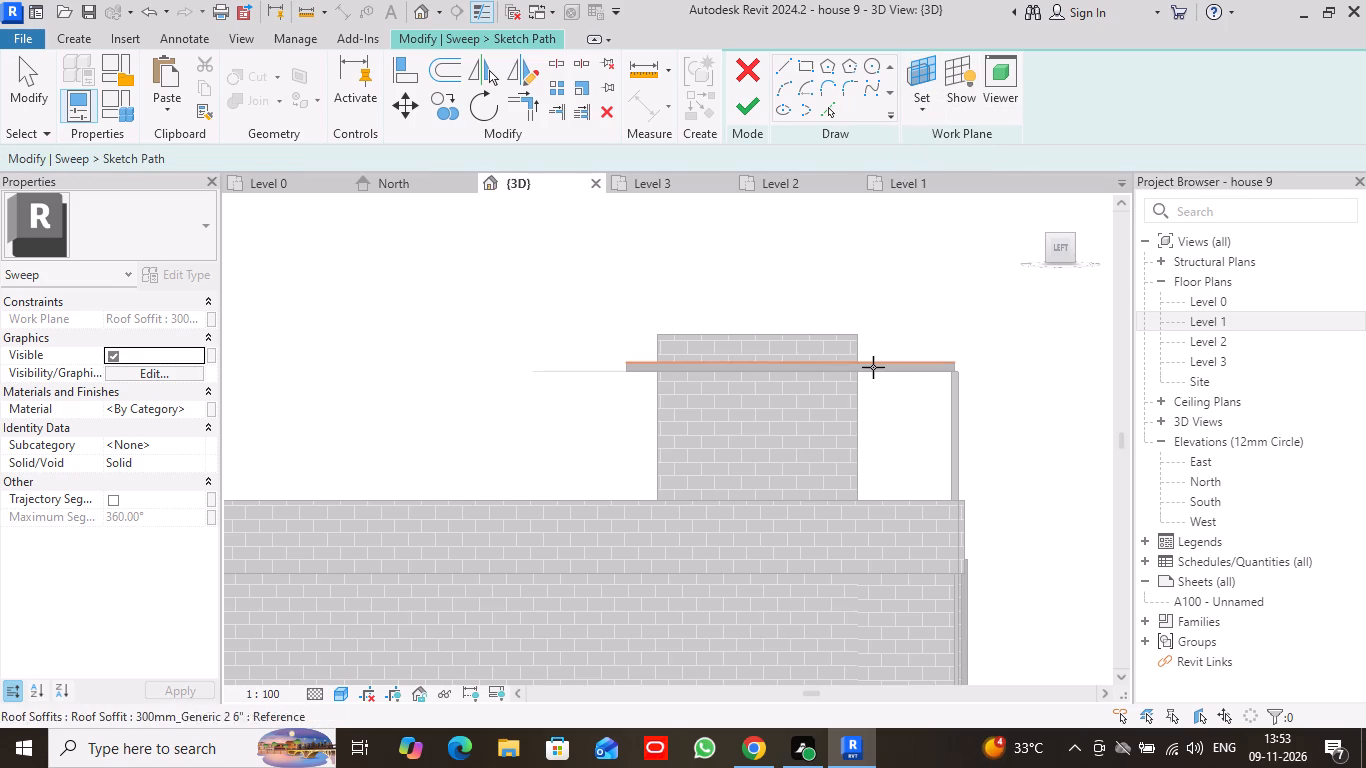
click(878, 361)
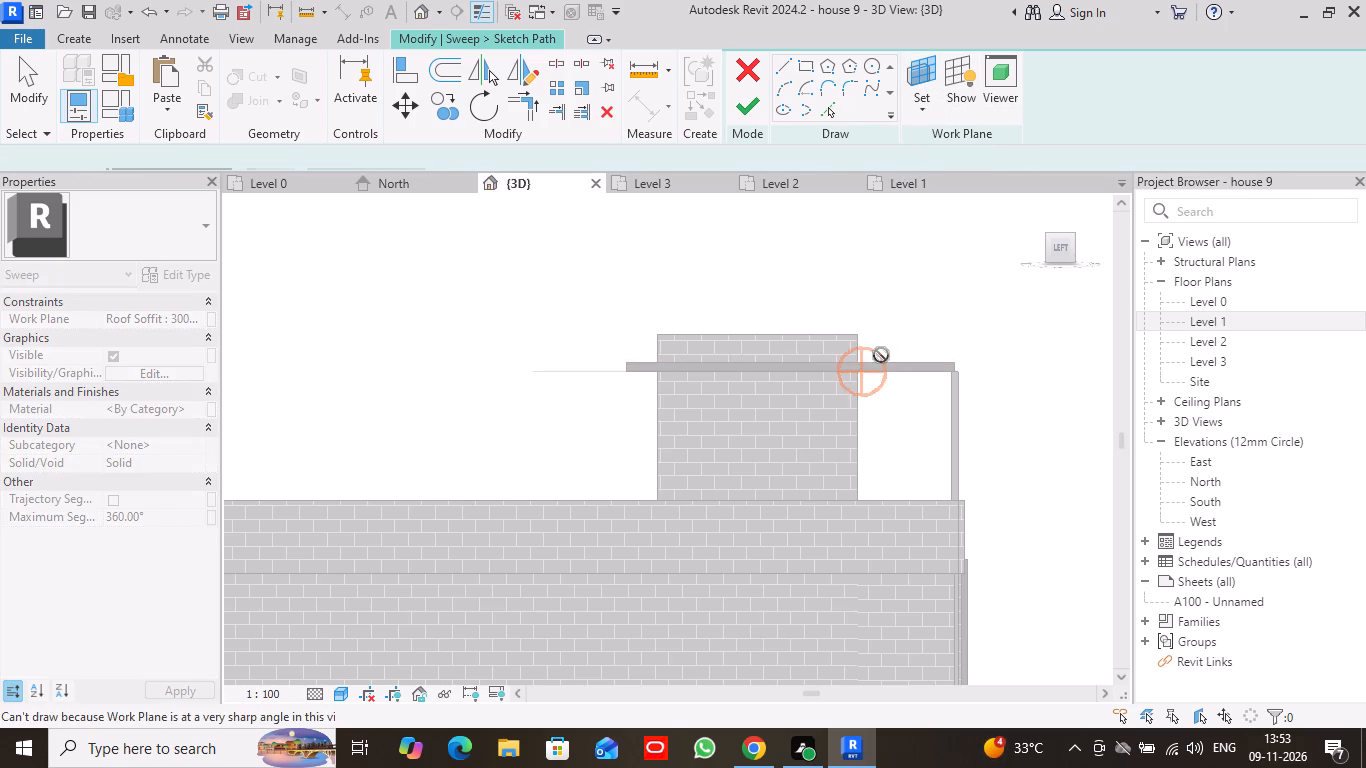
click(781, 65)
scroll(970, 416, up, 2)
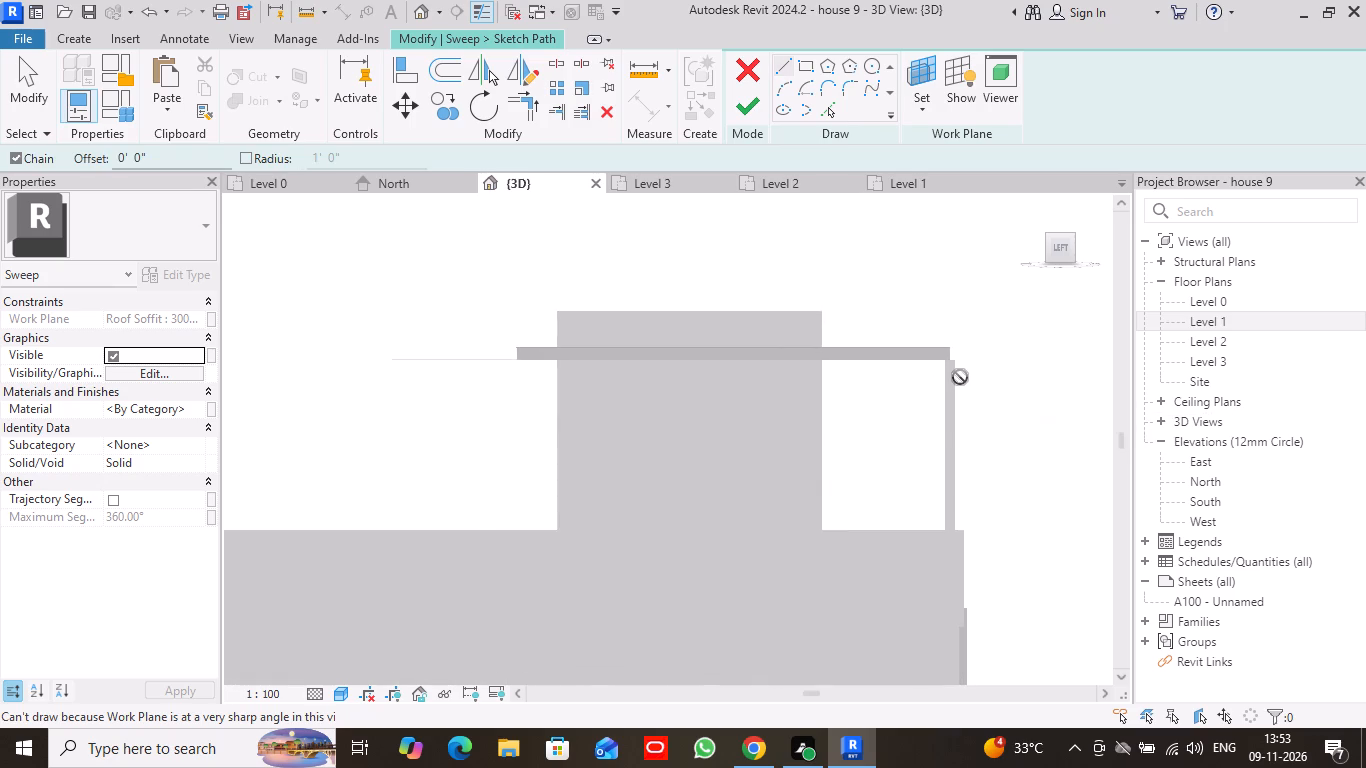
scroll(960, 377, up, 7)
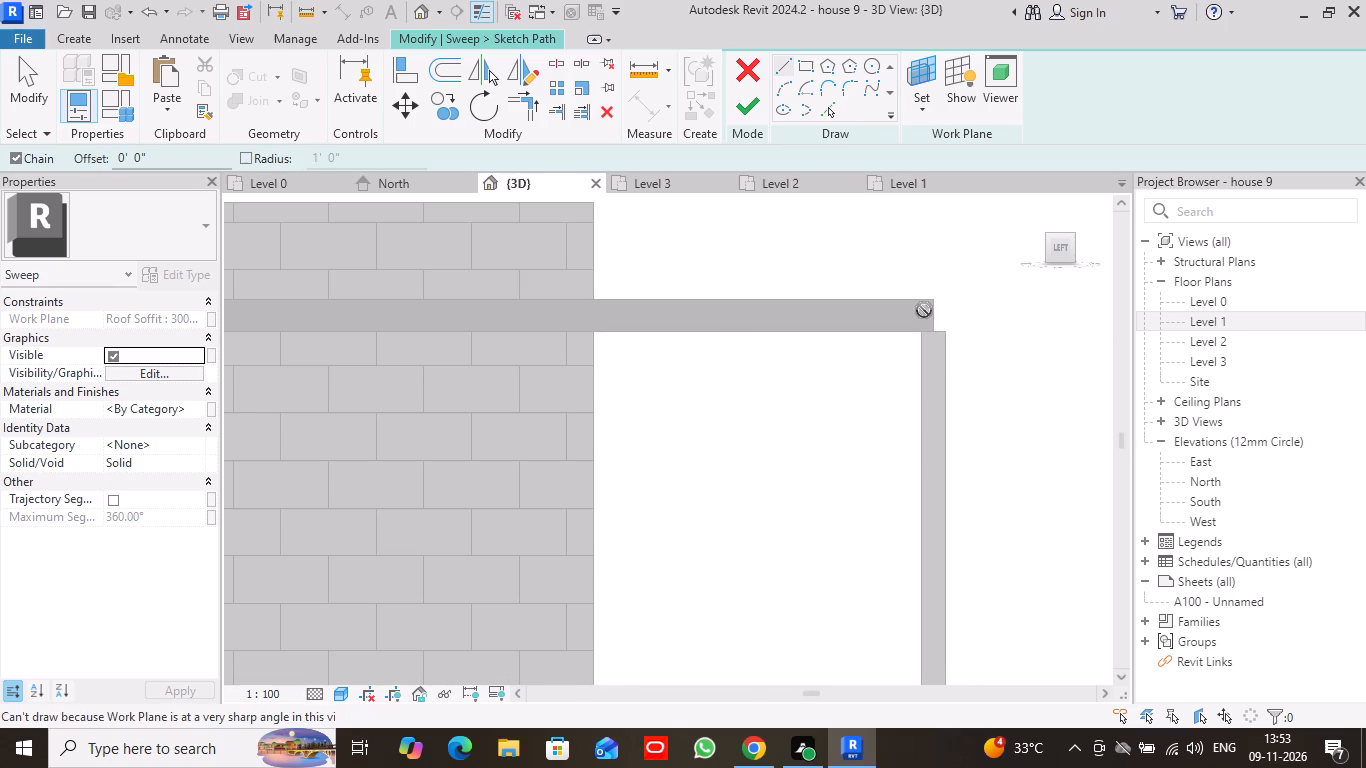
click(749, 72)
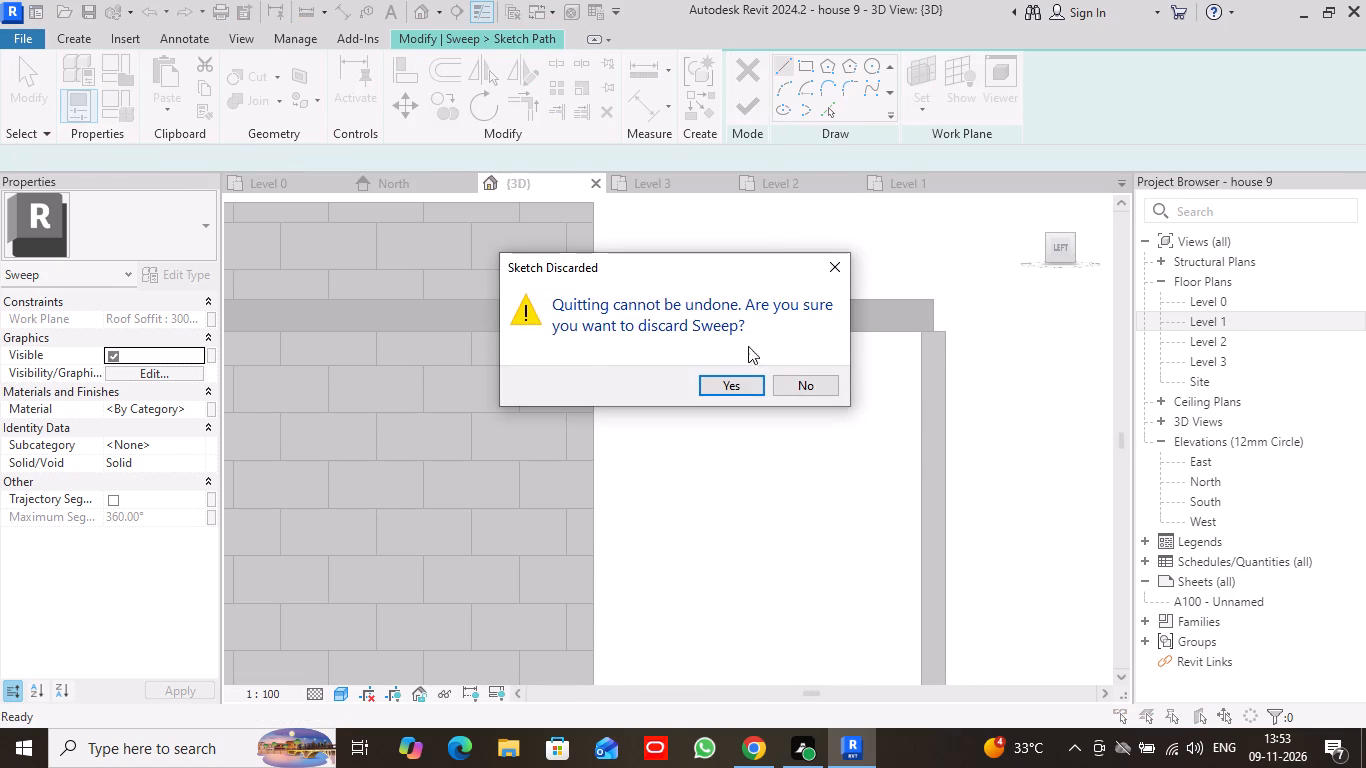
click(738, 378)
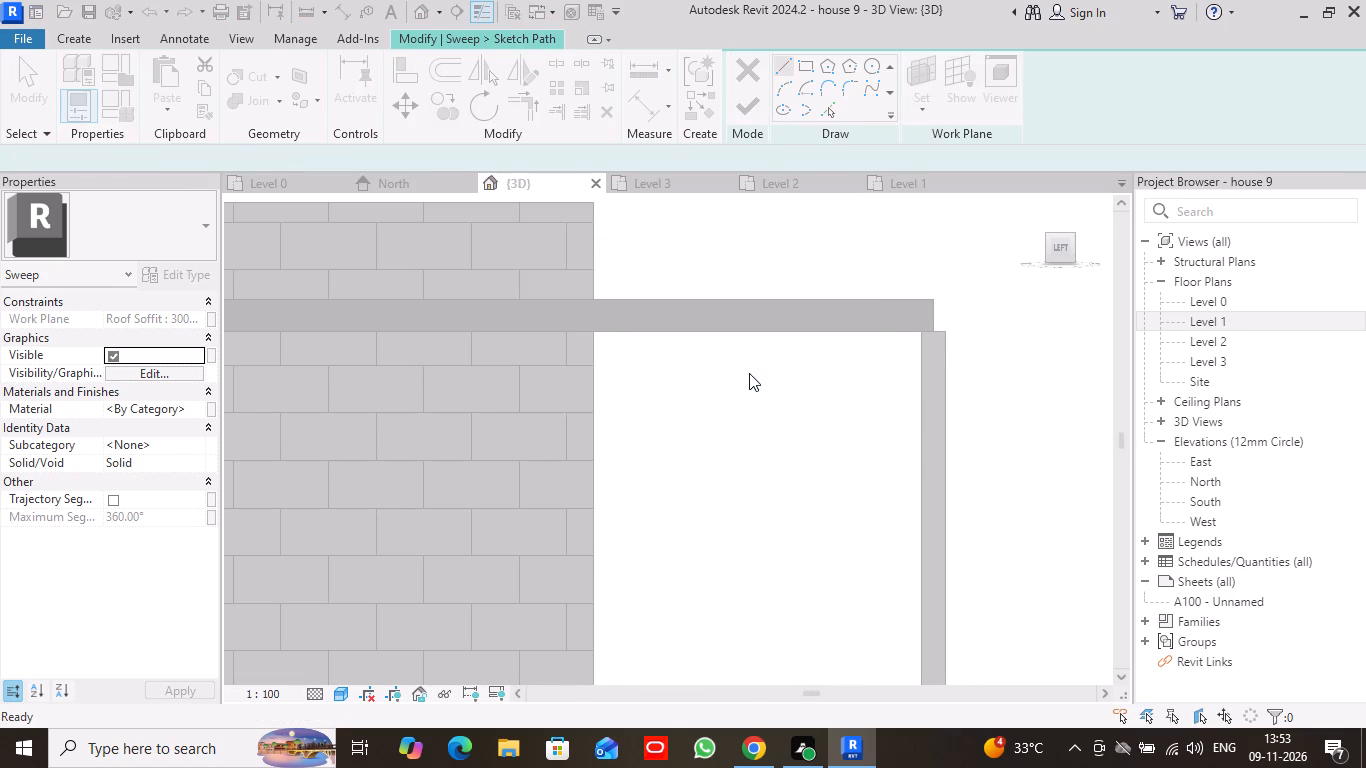
Discard the unfinished sweep and cancel the in-place model on the tower's roof soffit.
scroll(749, 373, down, 5)
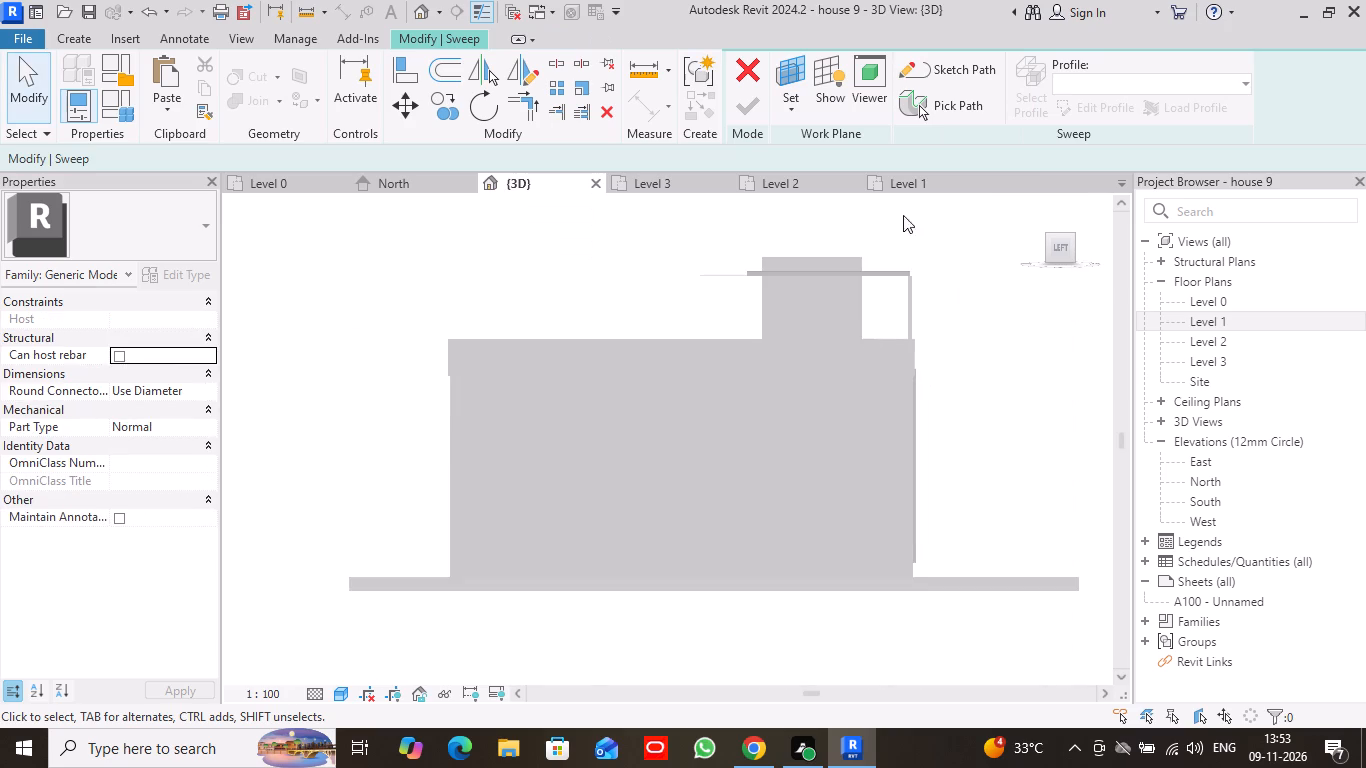
drag(1072, 234, 1034, 261)
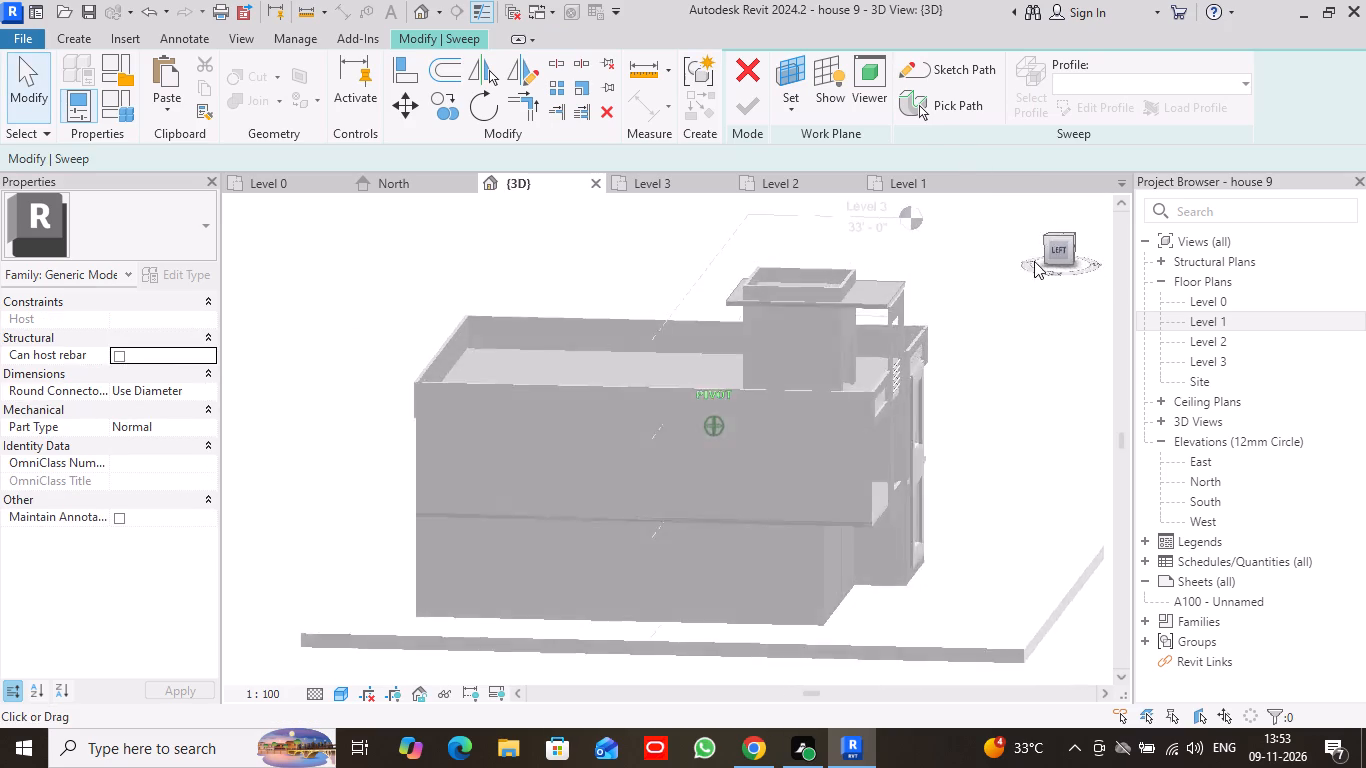
drag(1034, 261, 730, 319)
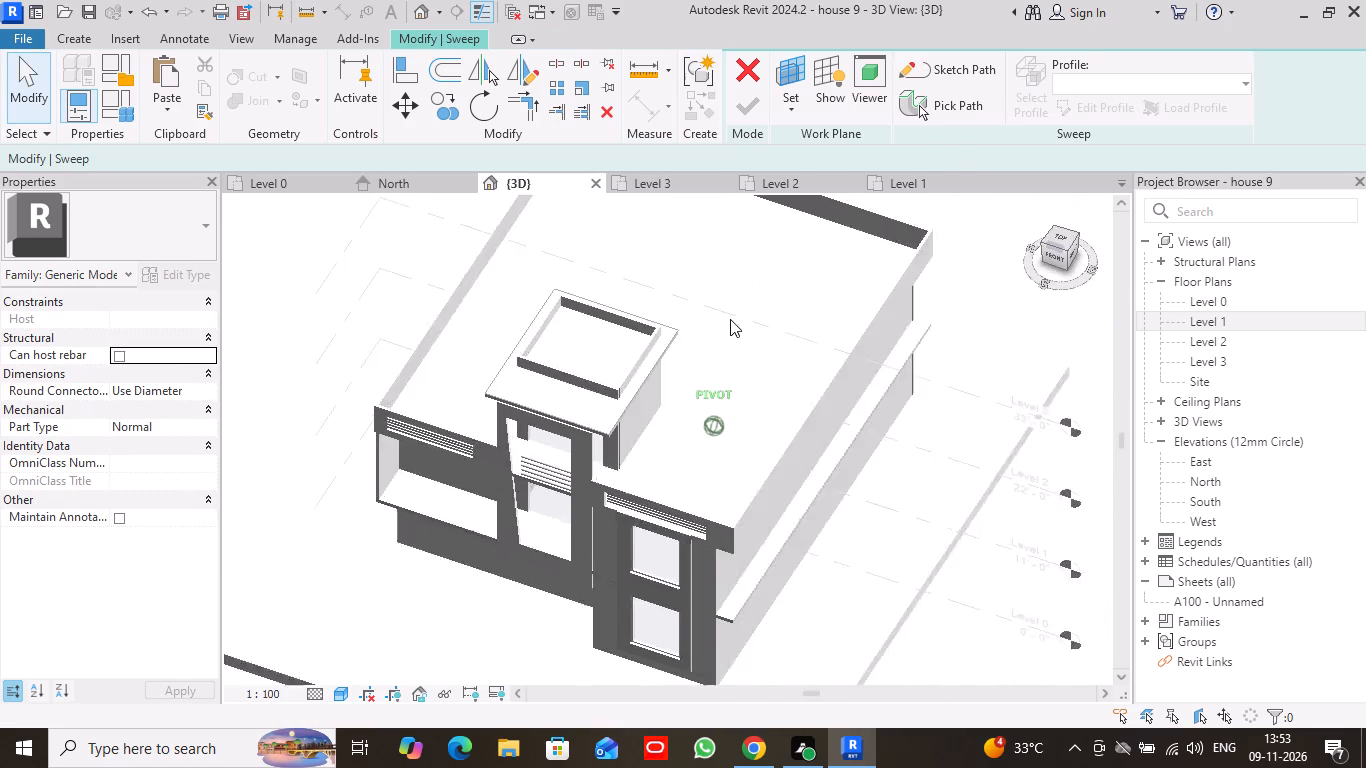
drag(730, 319, 705, 313)
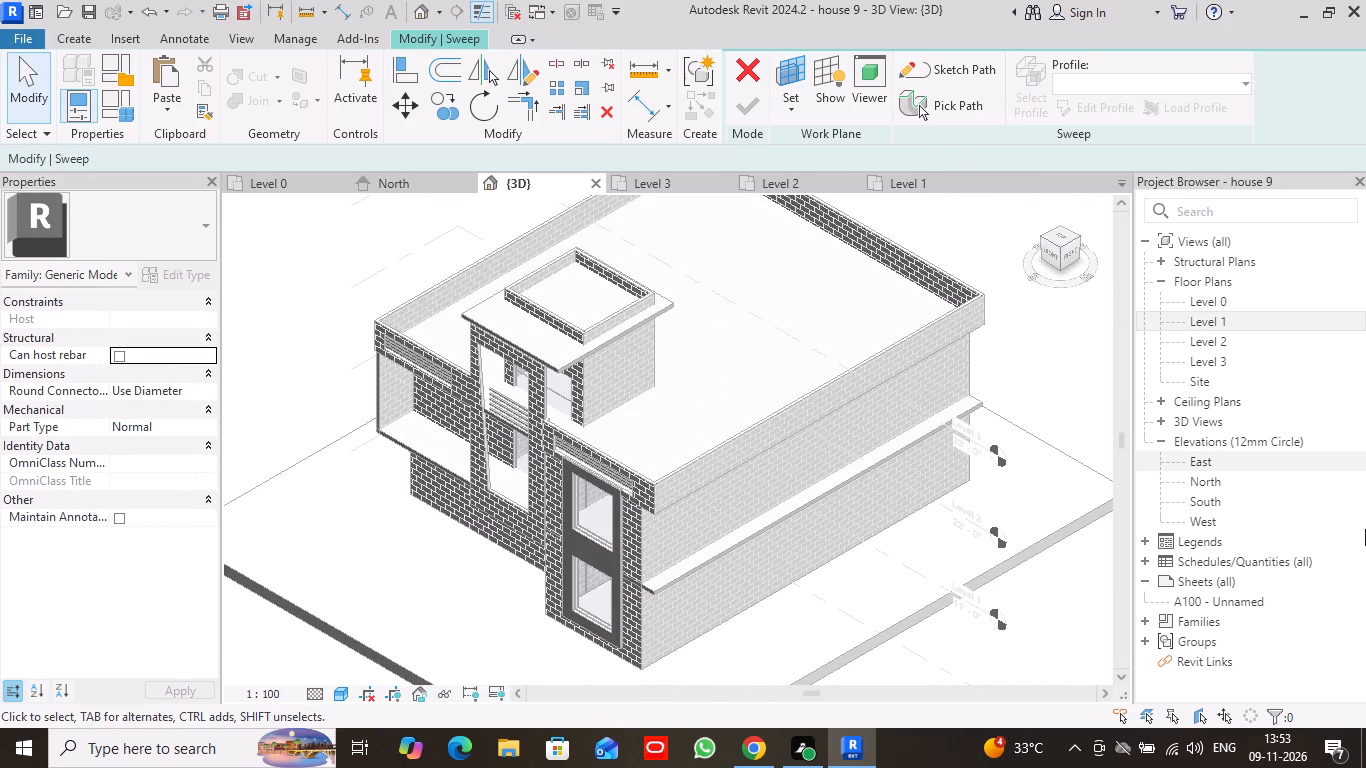
scroll(521, 327, up, 9)
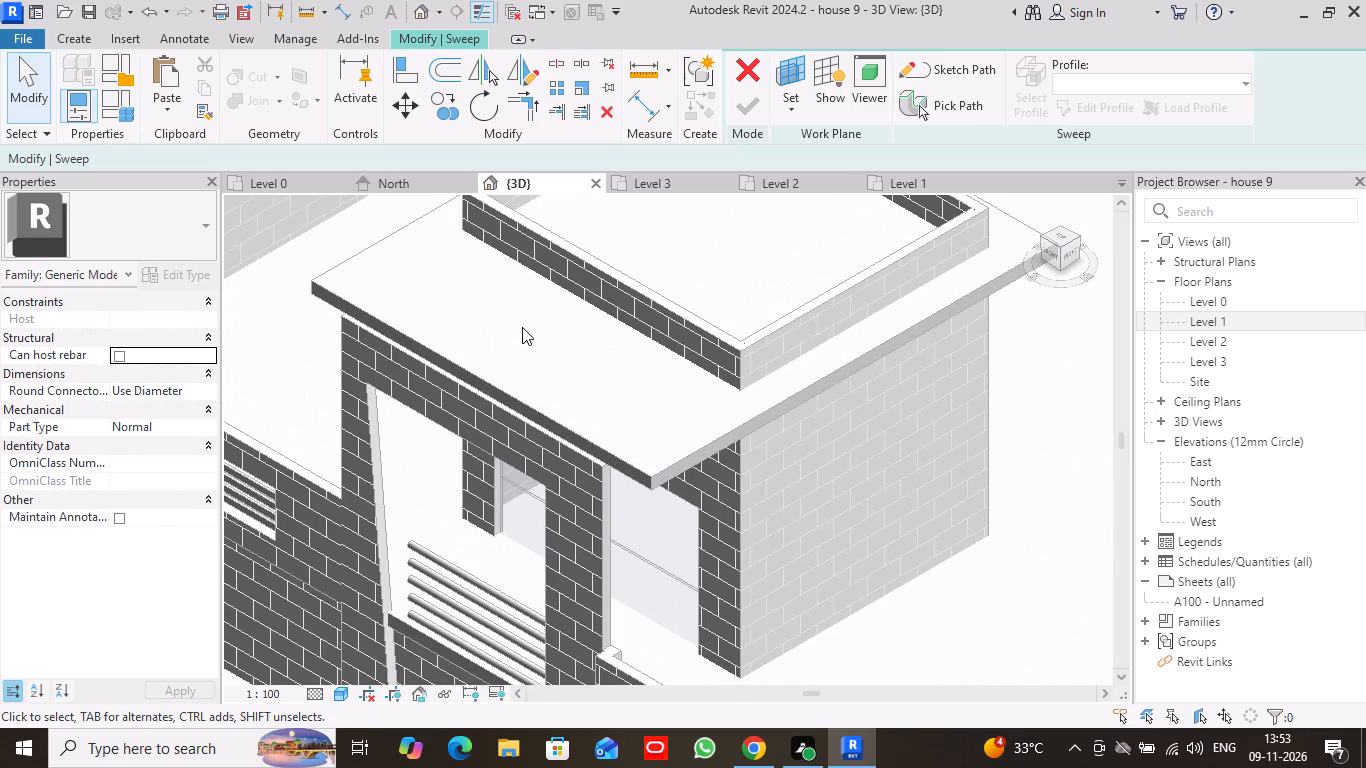
click(748, 67)
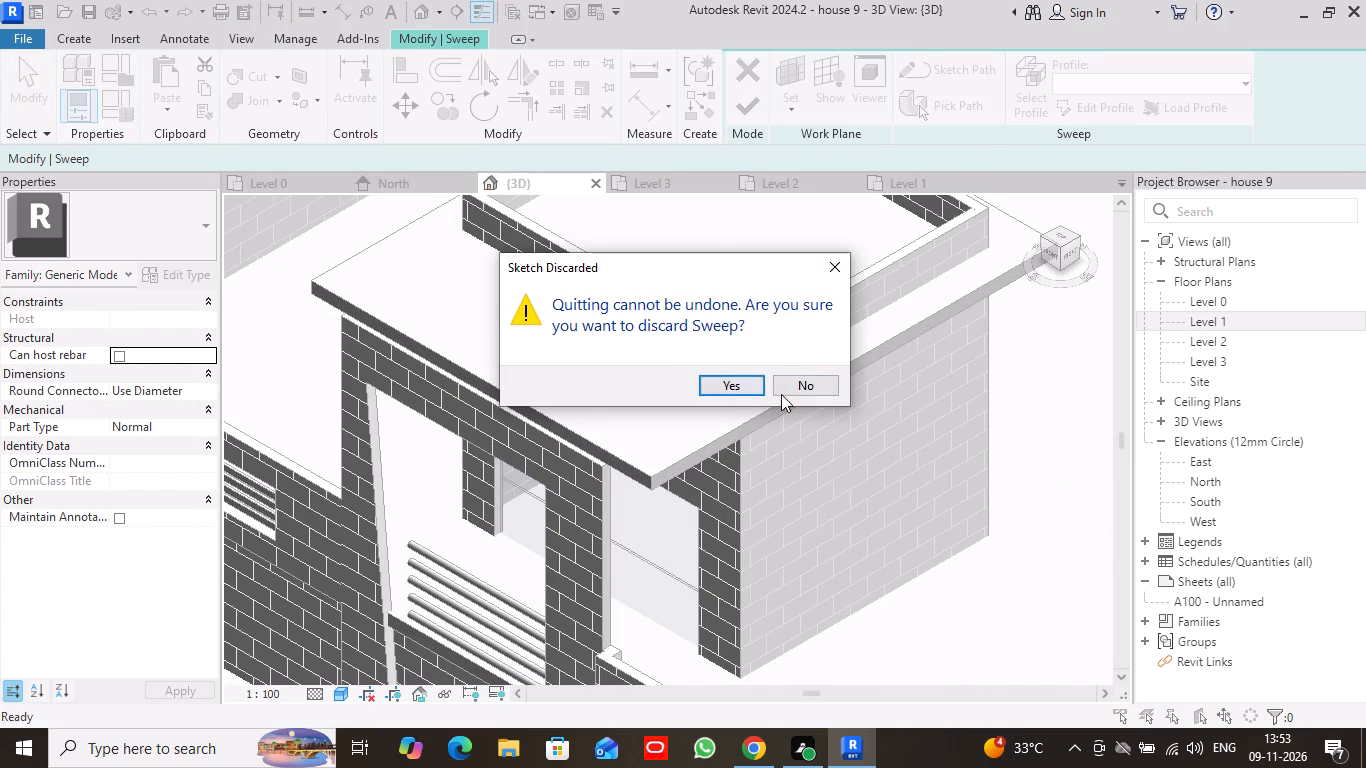
click(717, 382)
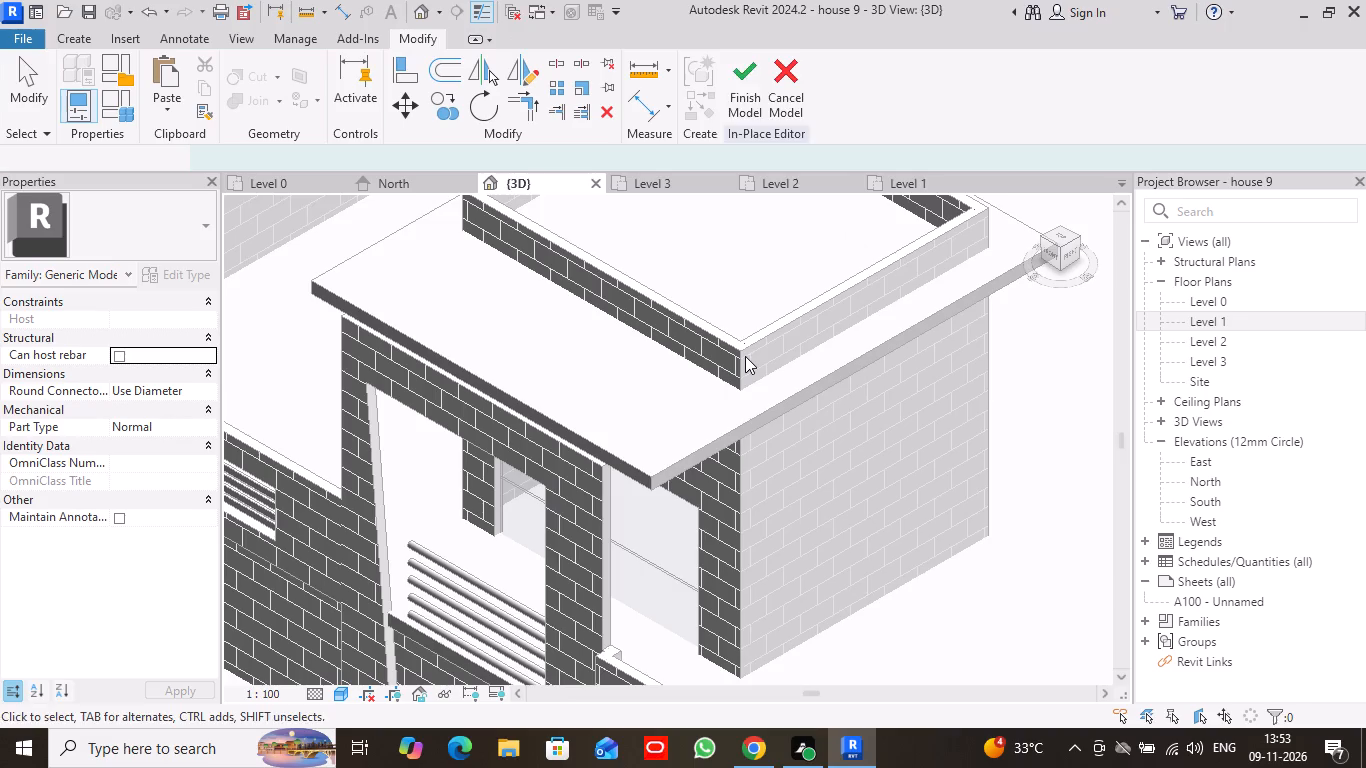
click(784, 68)
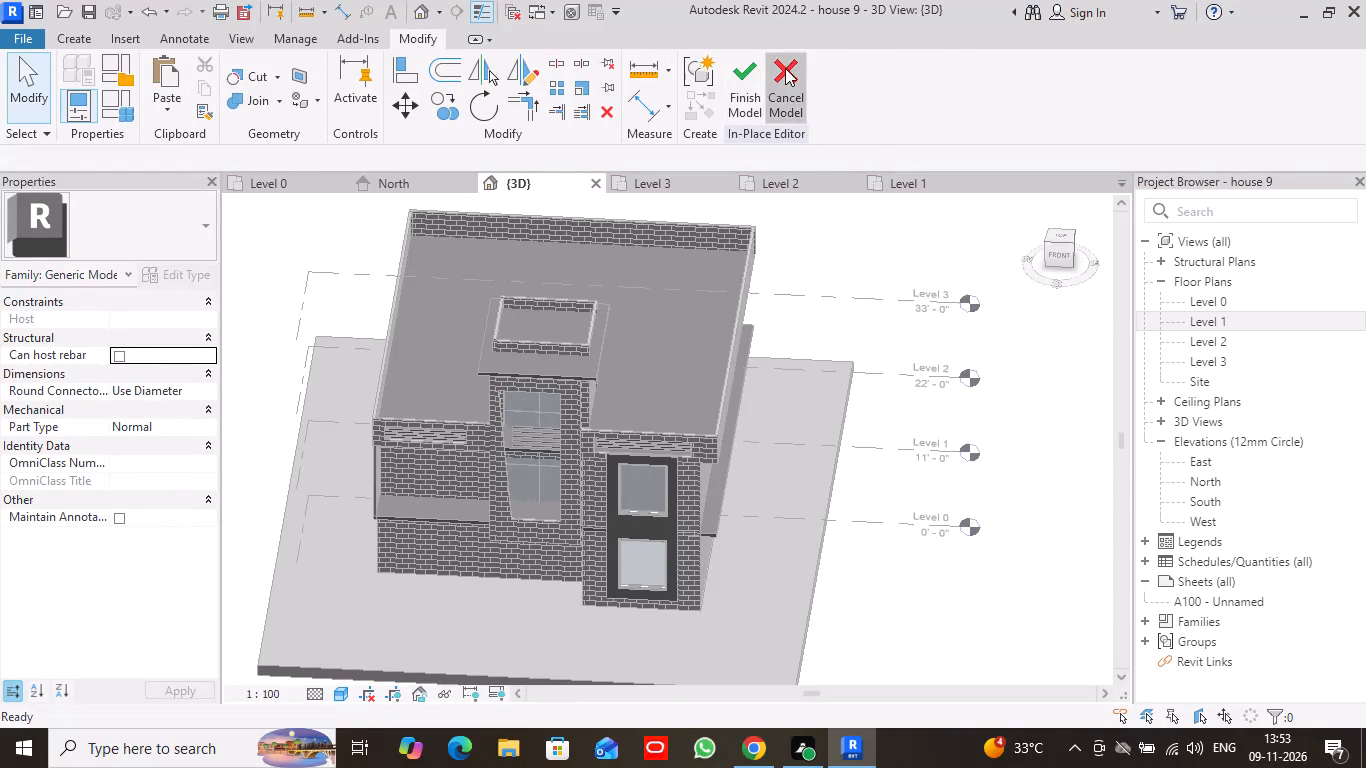
Create a new in-place model in the Generic Models category, accepting the suggested name.
scroll(653, 293, down, 2)
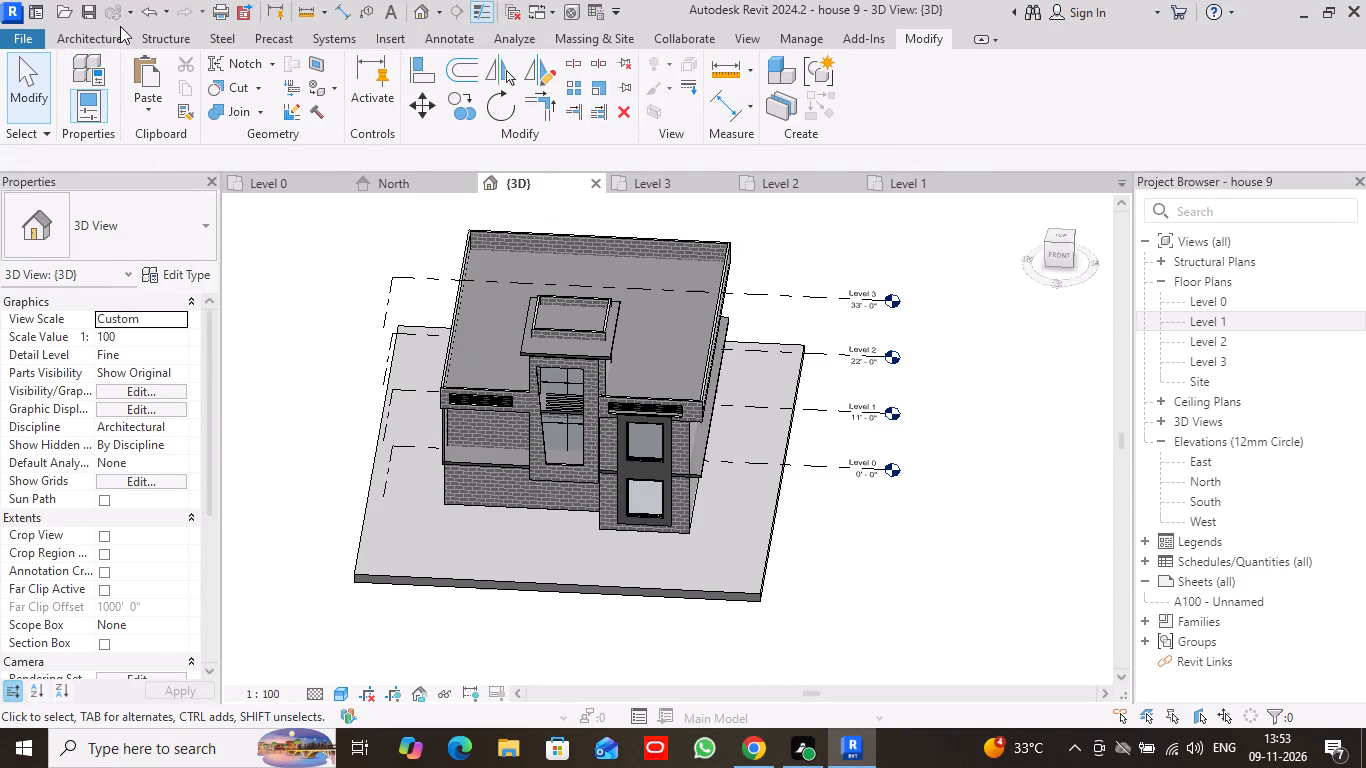
click(109, 38)
click(242, 106)
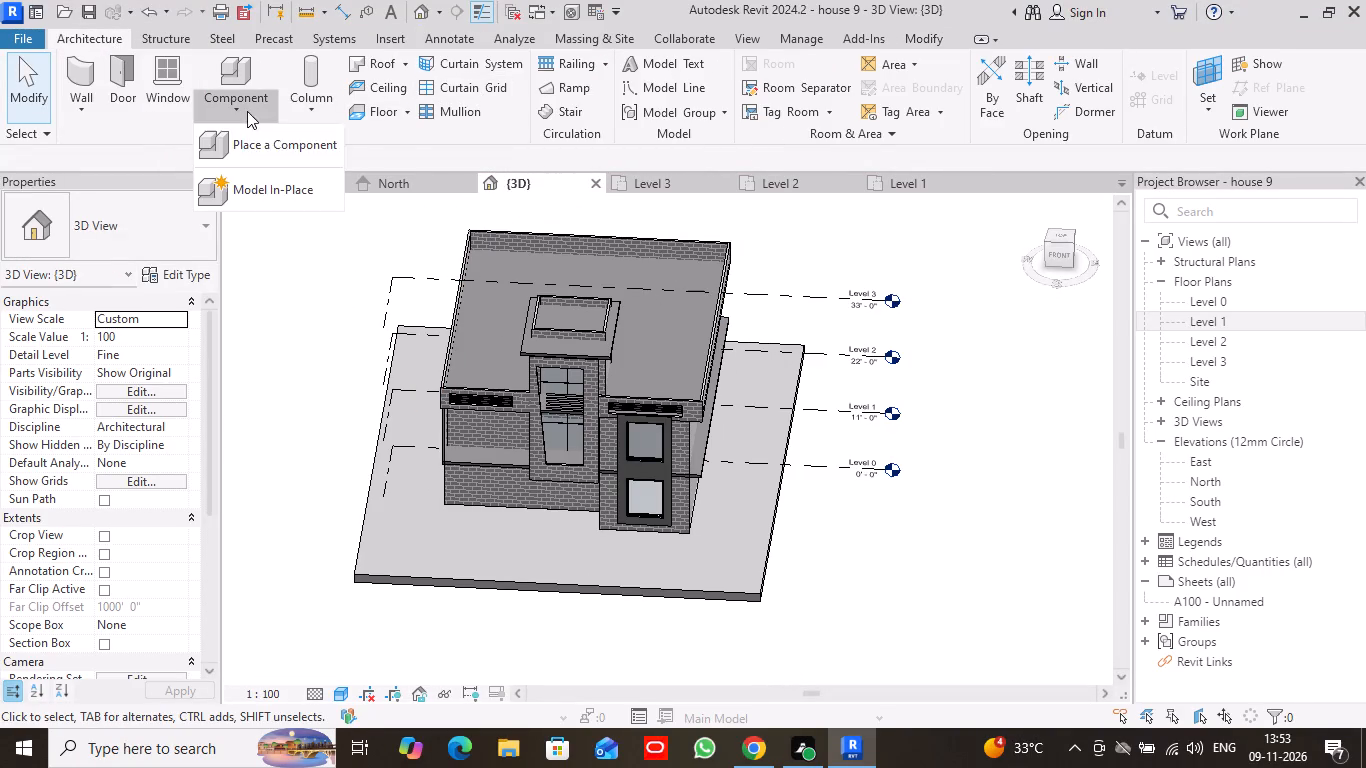
click(270, 190)
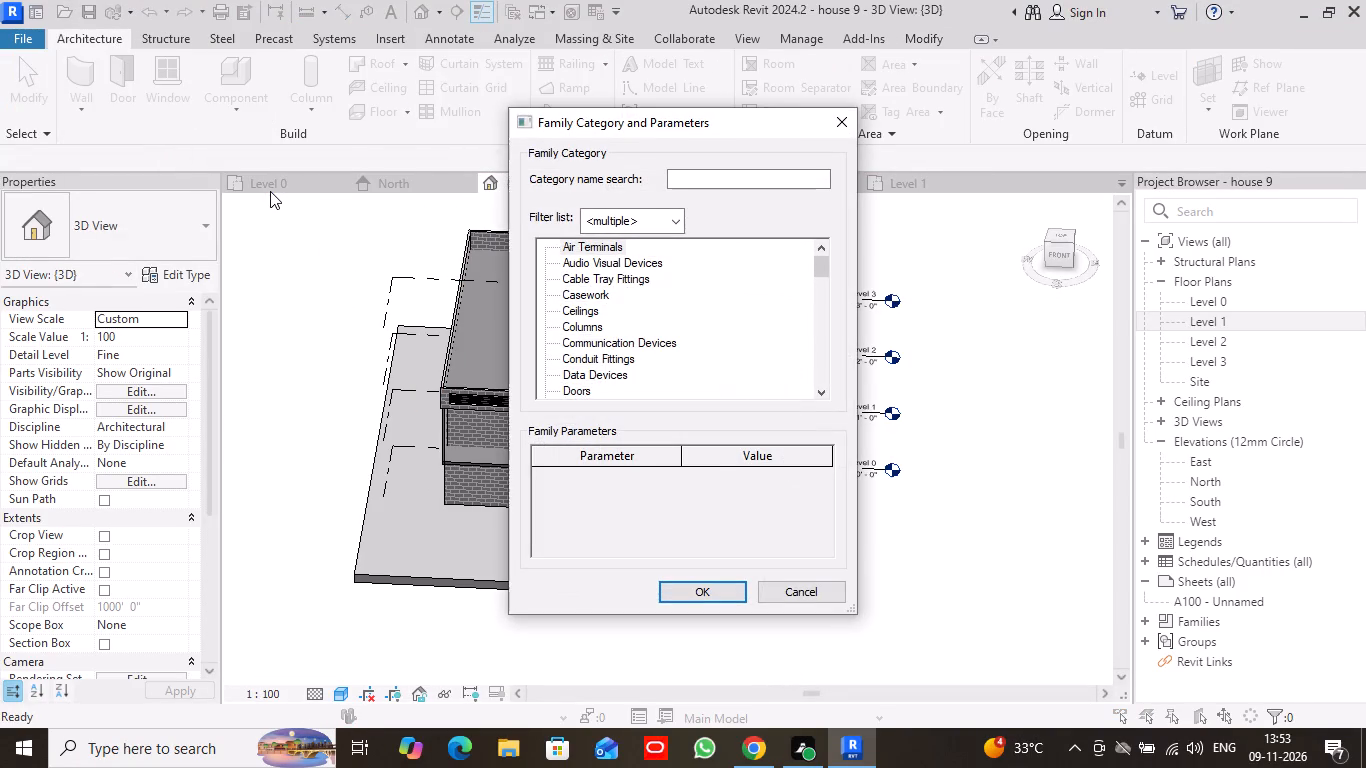
scroll(737, 280, down, 5)
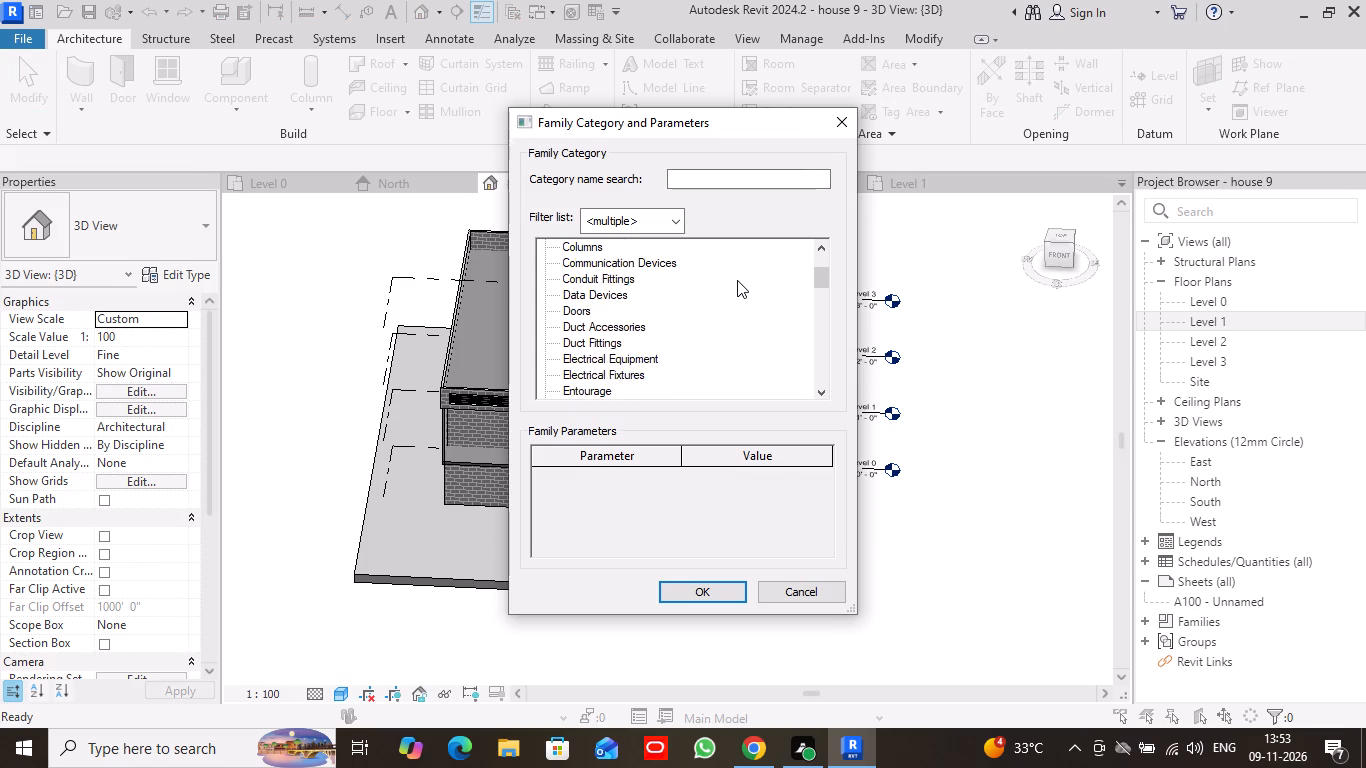
scroll(737, 280, down, 13)
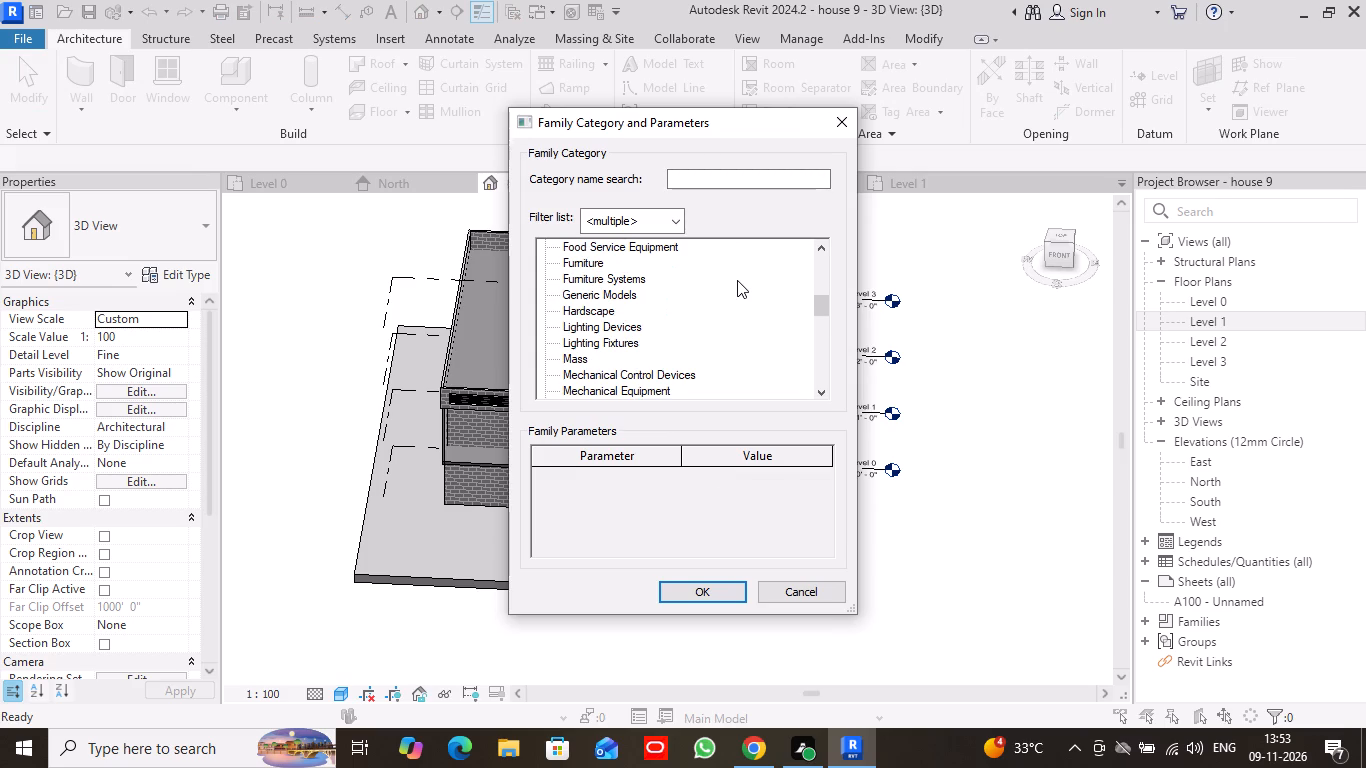
click(626, 294)
click(716, 591)
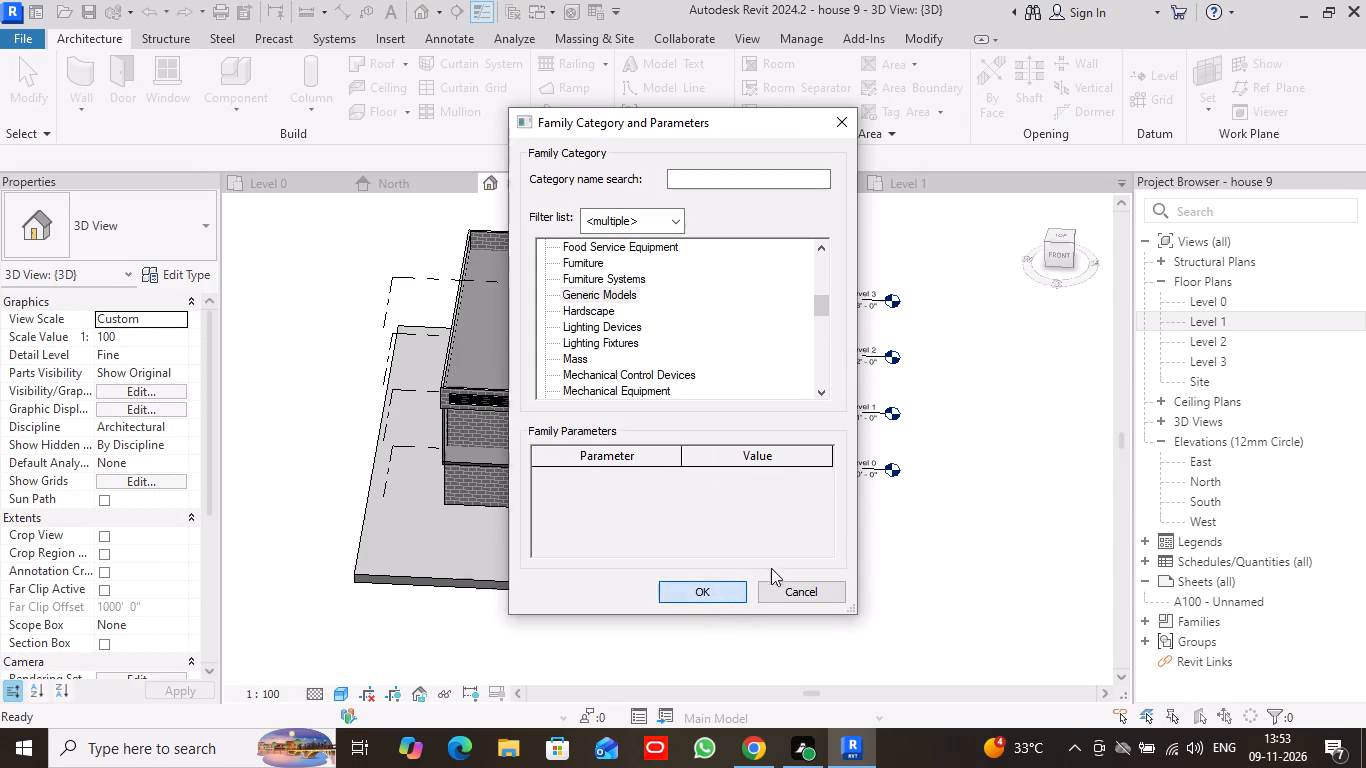
click(697, 407)
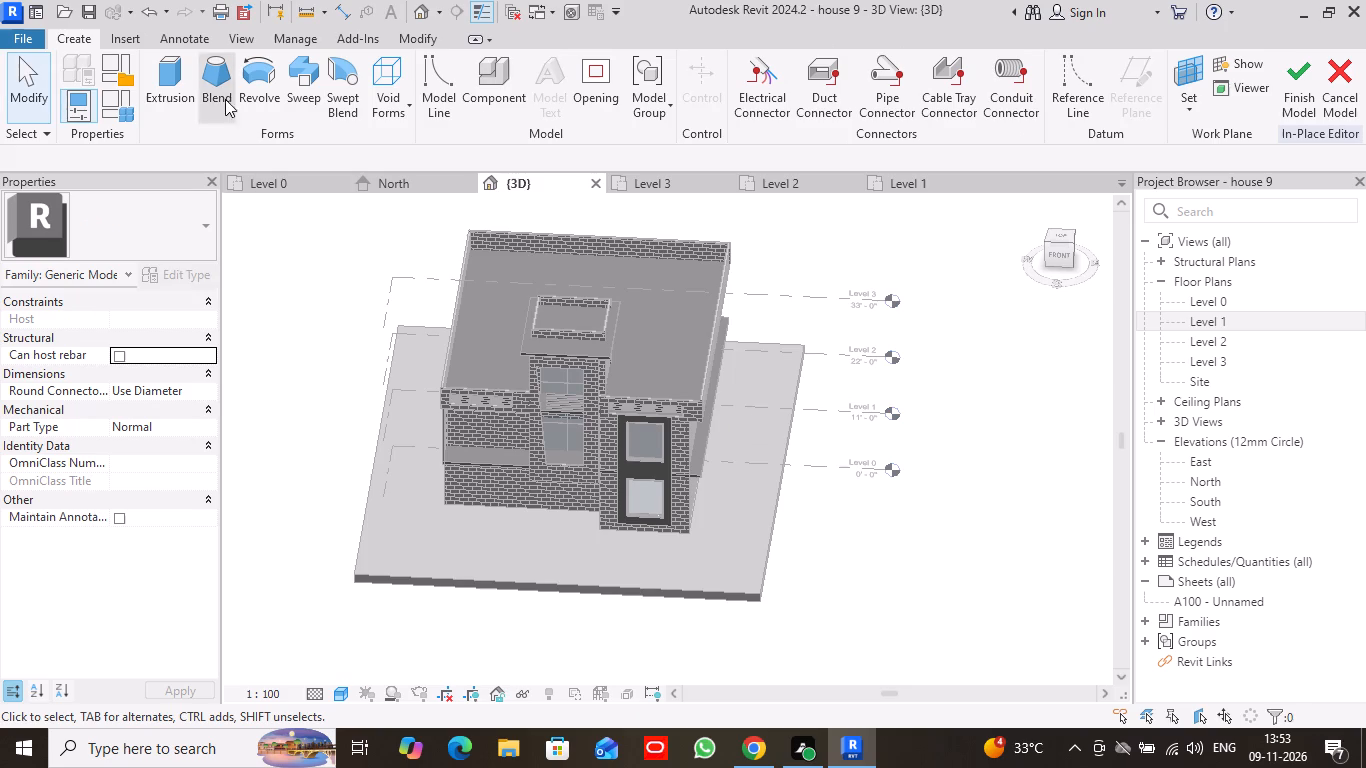
Start a solid sweep with its work plane on the tower roof soffit's top face and trace the four outer edges with Pick Lines.
click(302, 82)
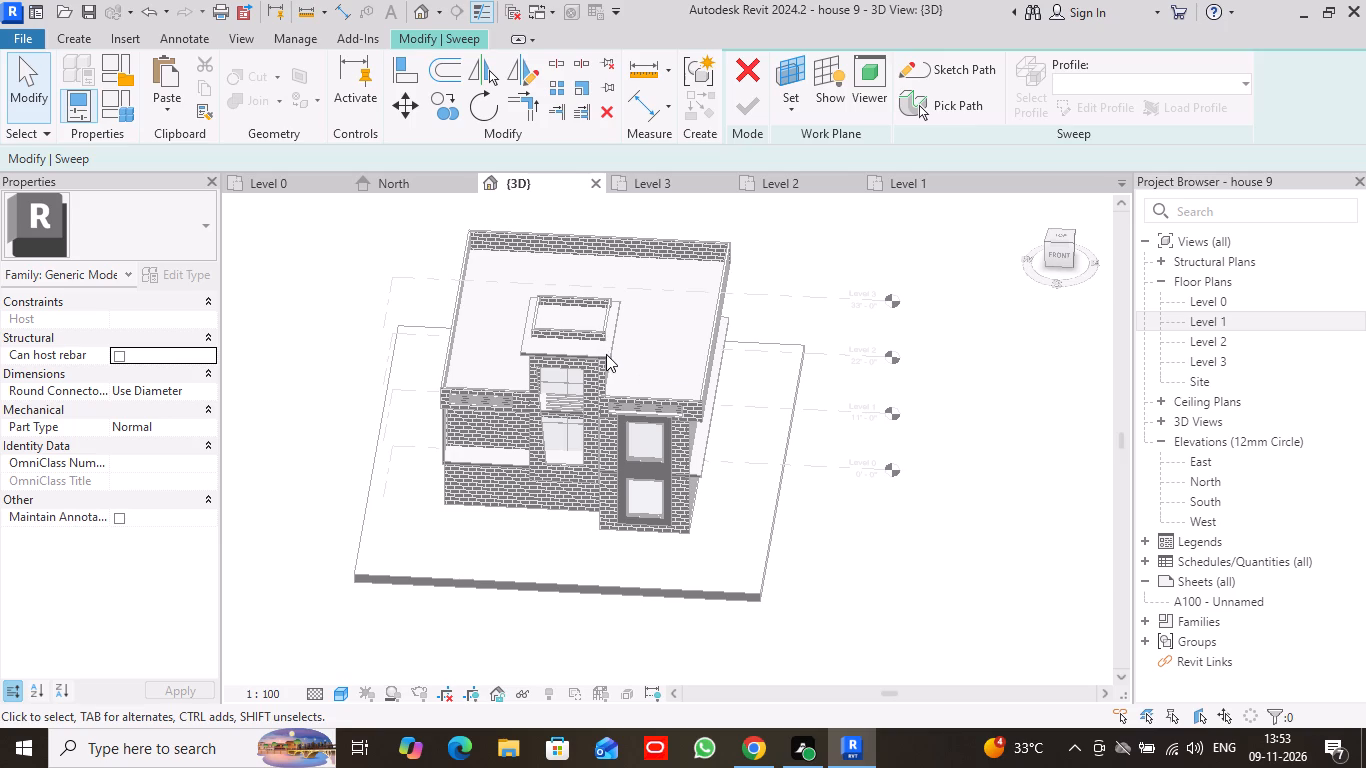
scroll(606, 349, up, 4)
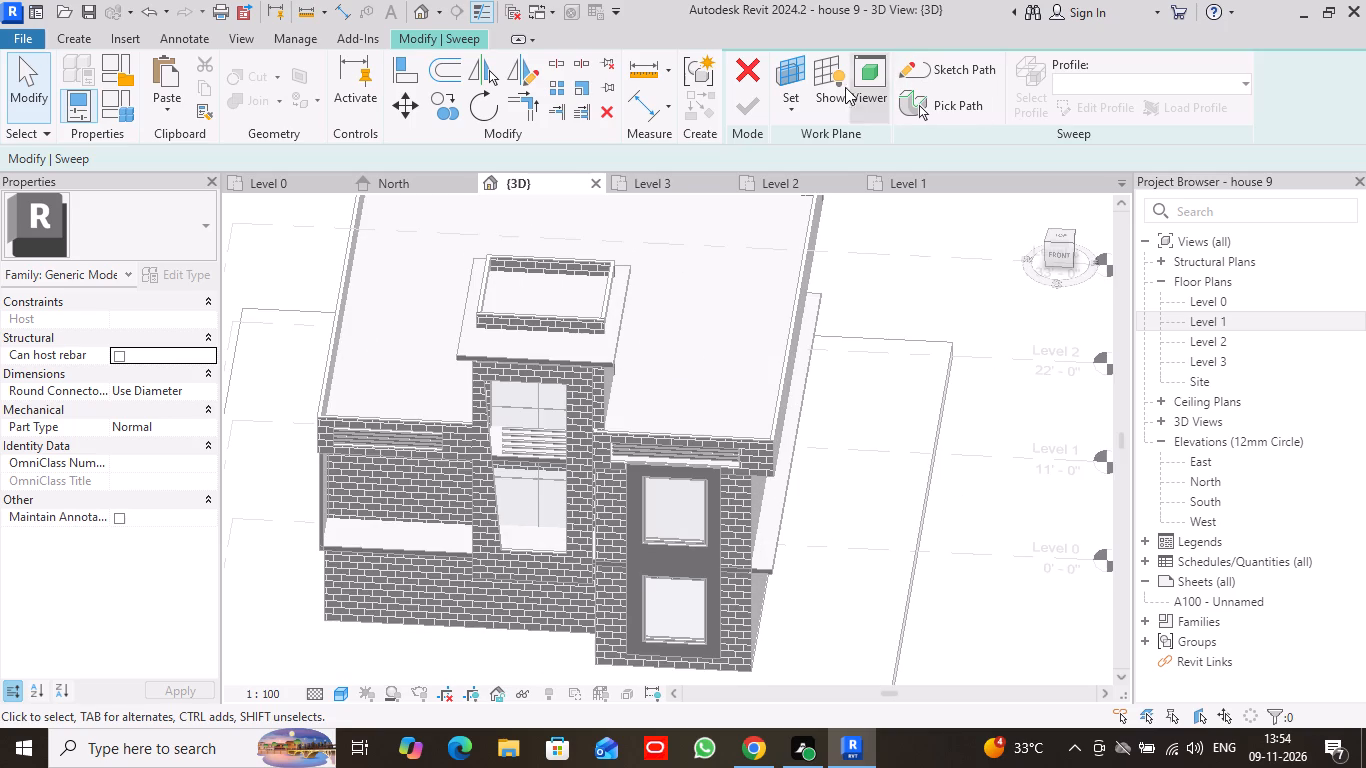
click(799, 106)
click(829, 179)
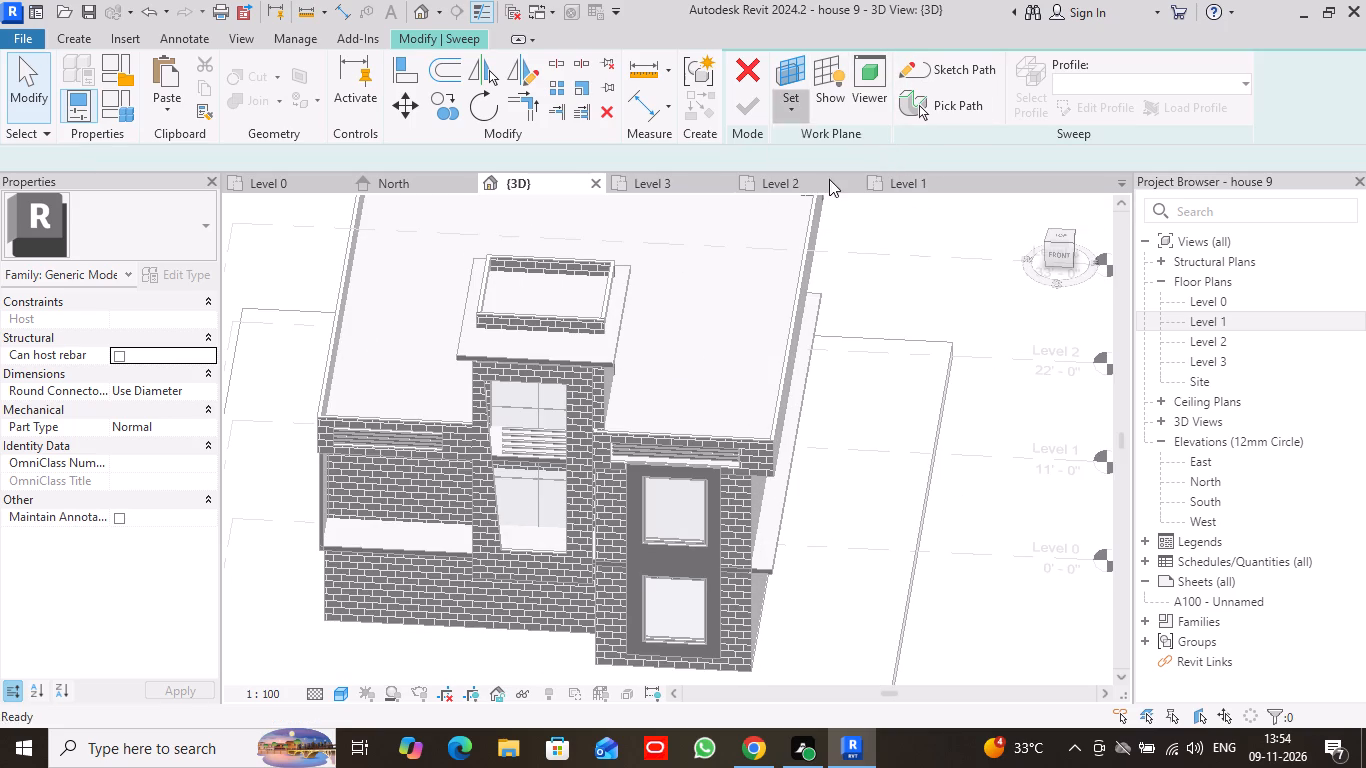
click(606, 354)
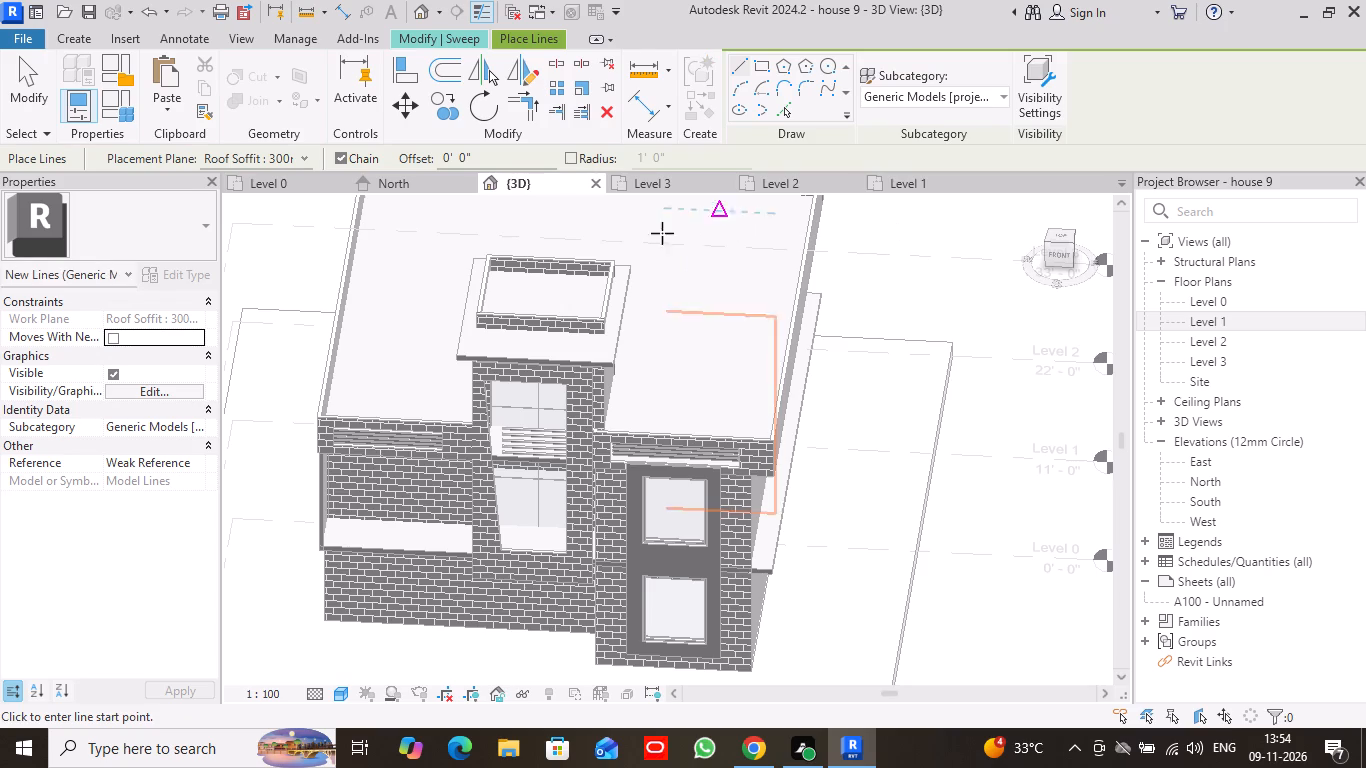
scroll(615, 286, up, 3)
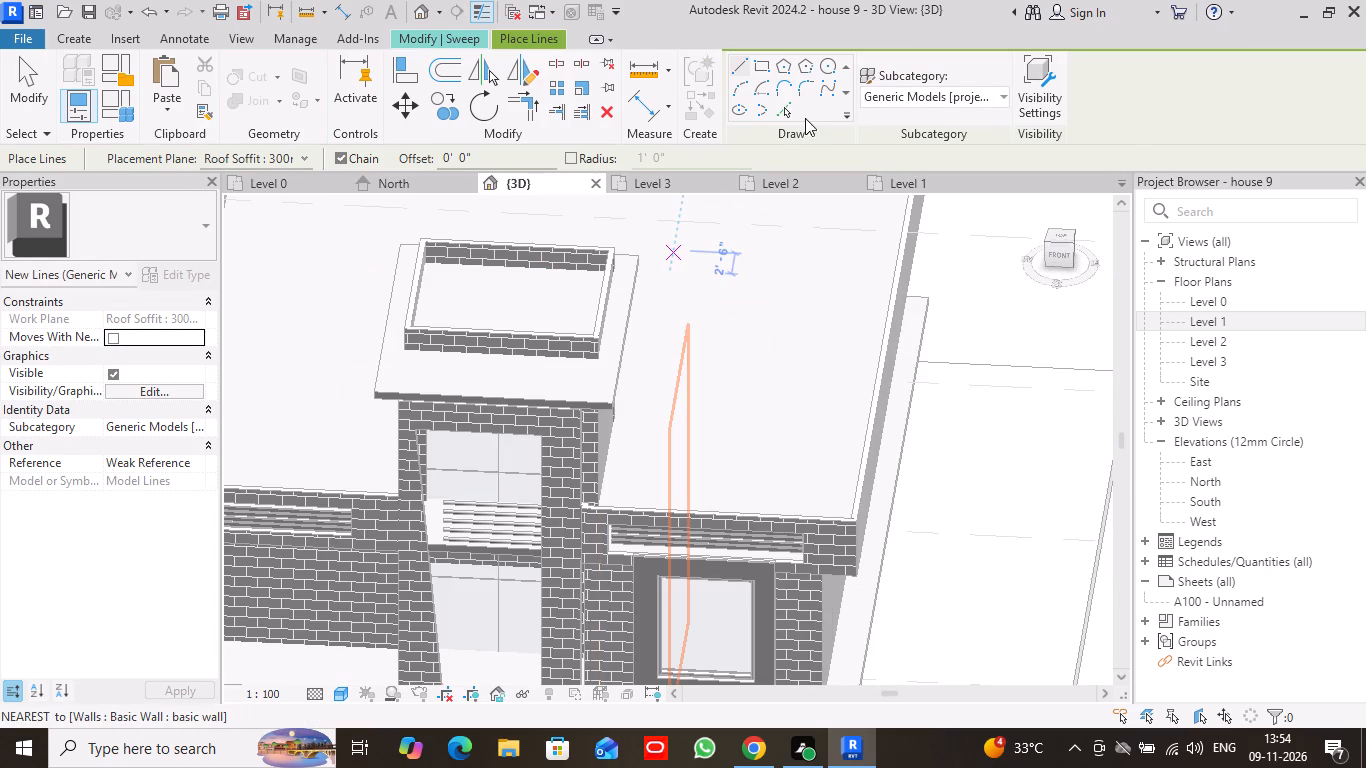
click(785, 109)
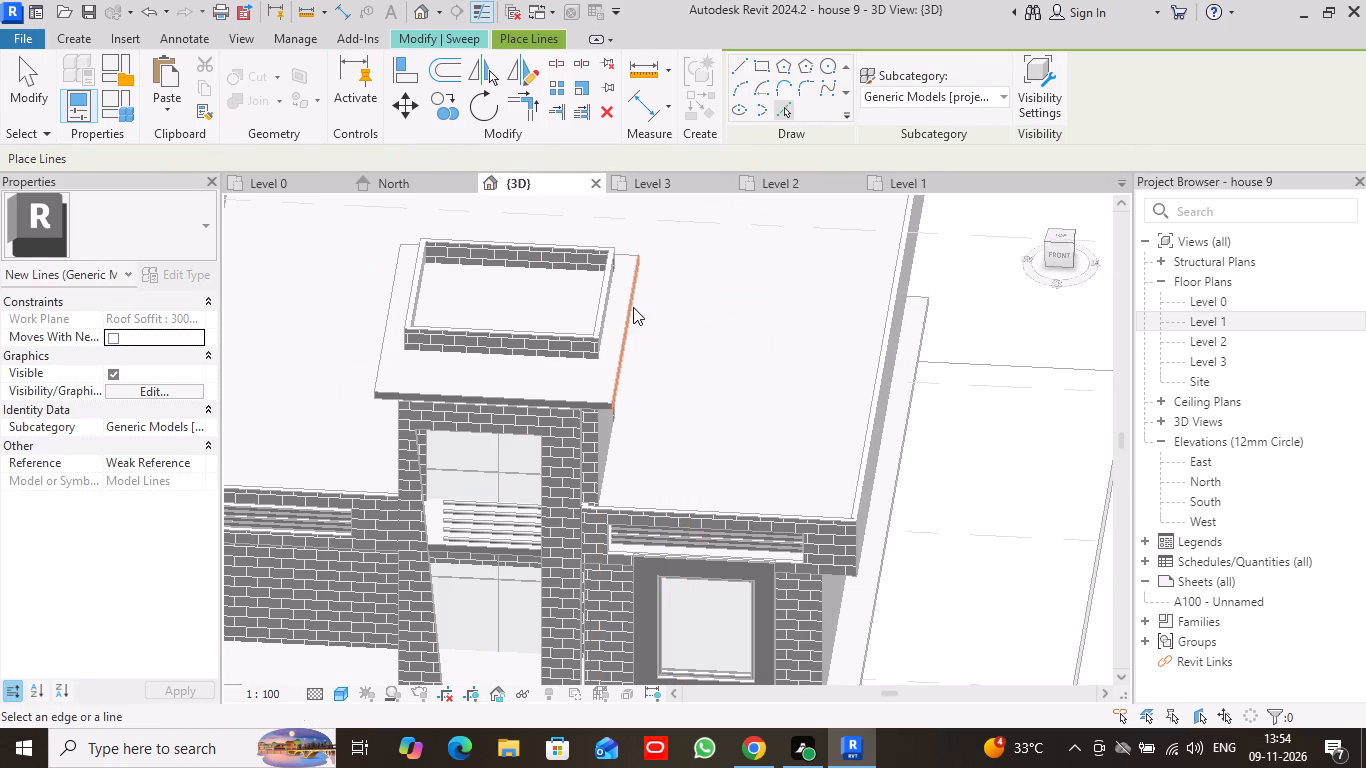
scroll(625, 308, up, 5)
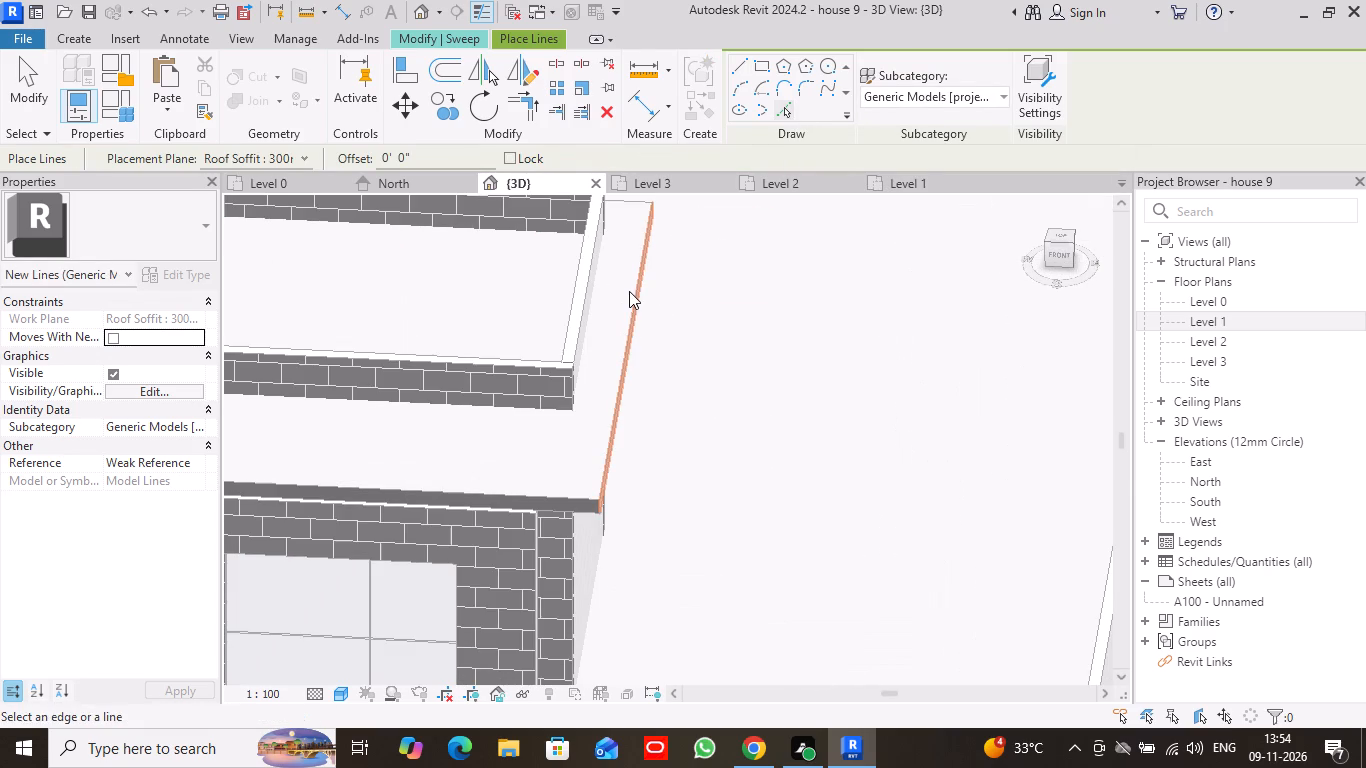
click(633, 297)
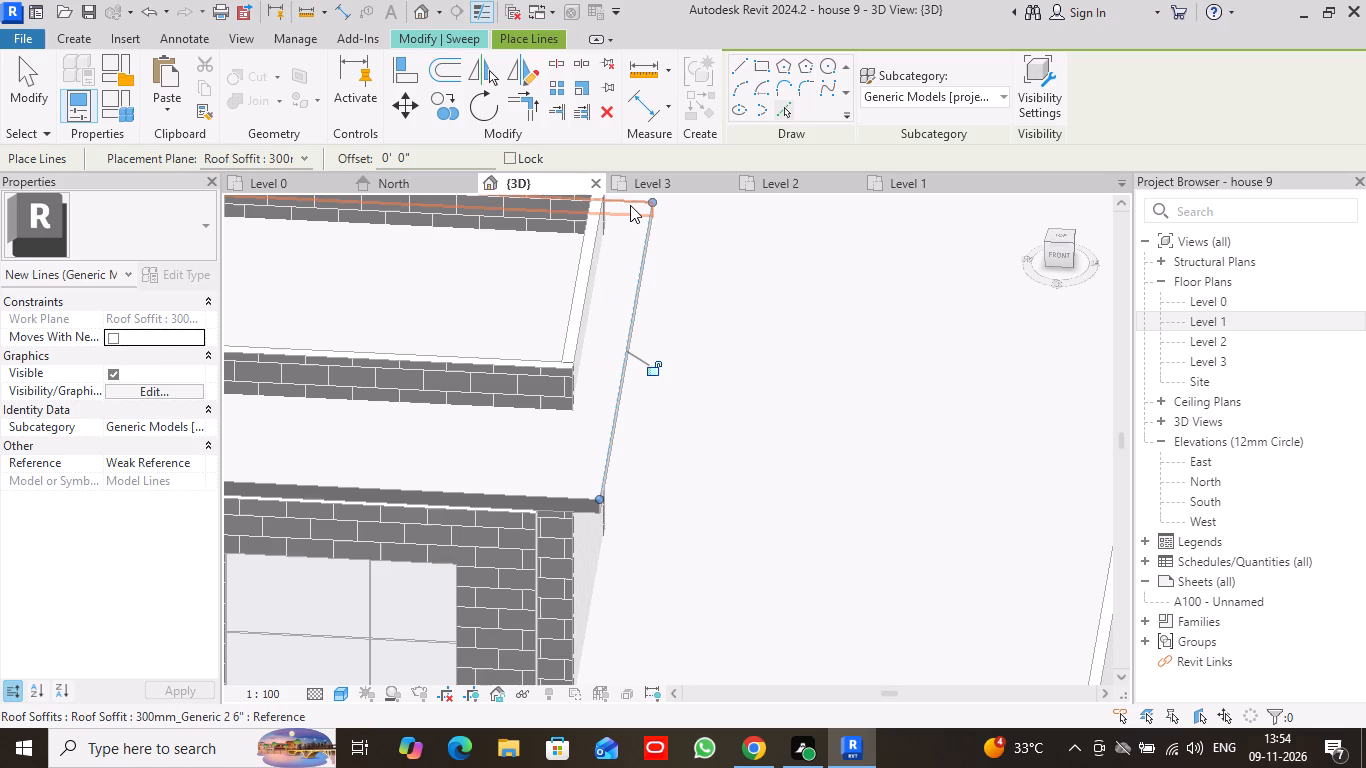
click(630, 205)
scroll(607, 328, down, 5)
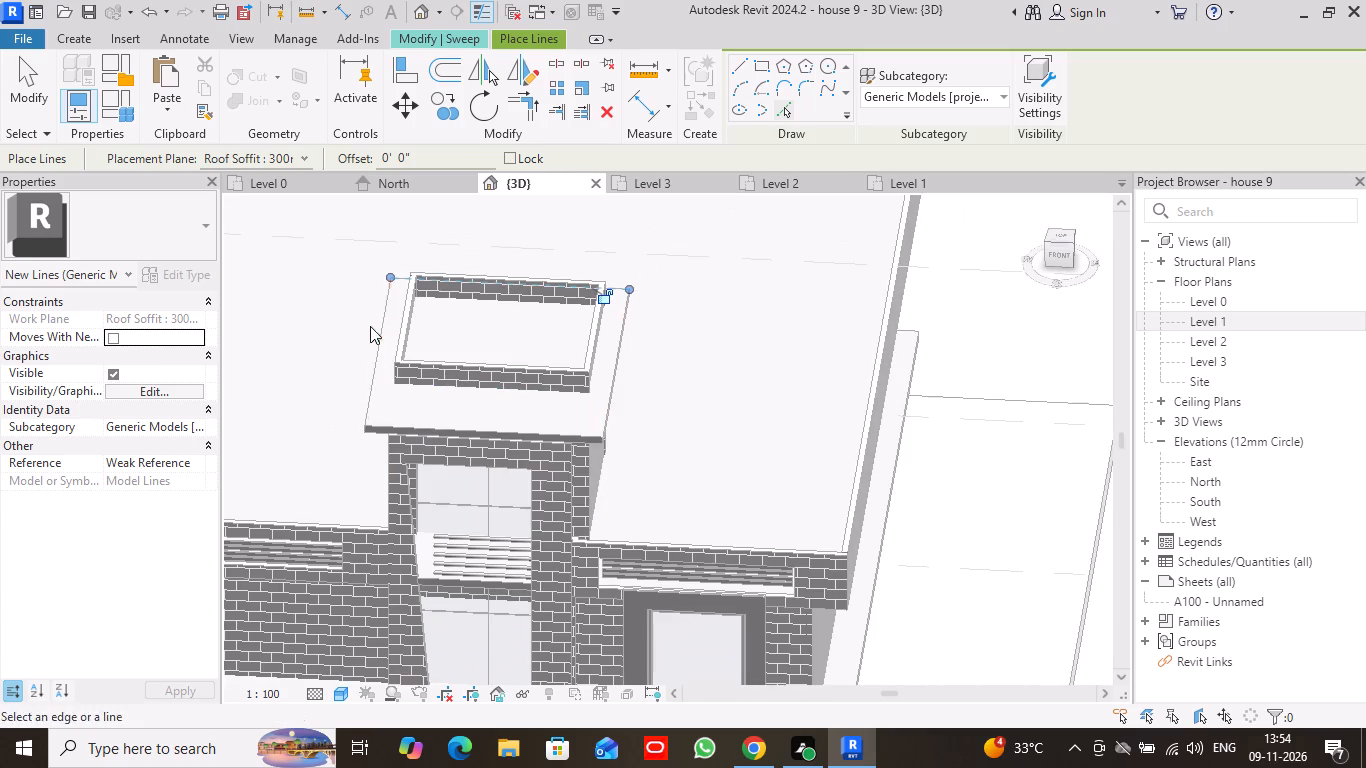
click(384, 328)
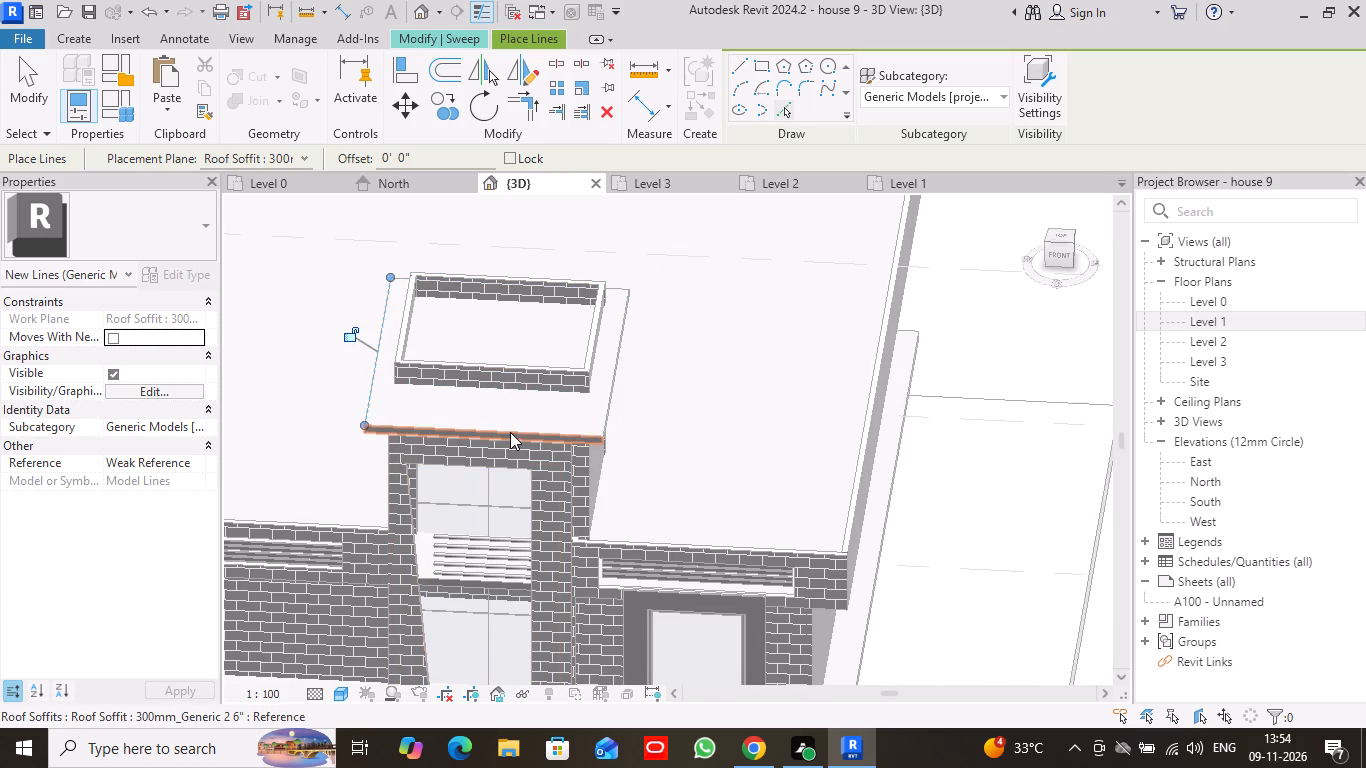
click(510, 432)
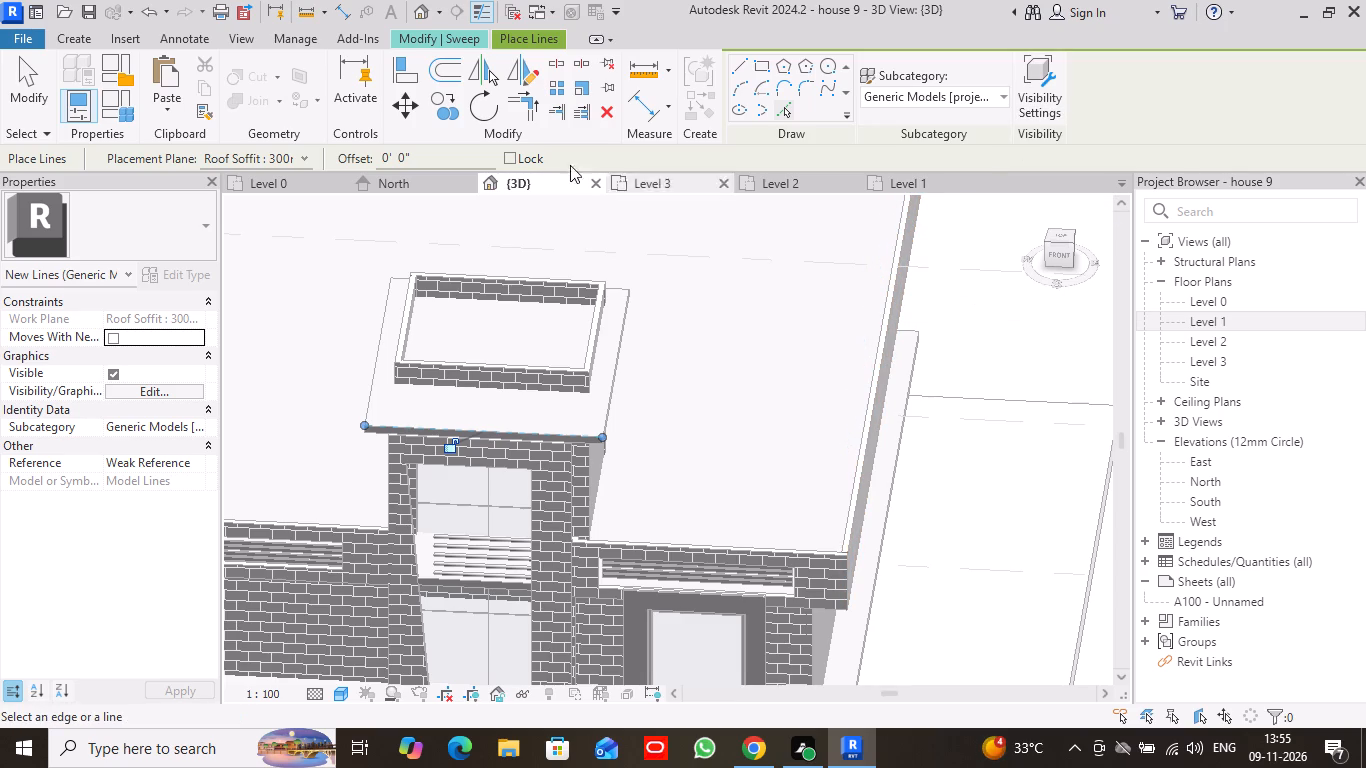
click(525, 37)
click(472, 41)
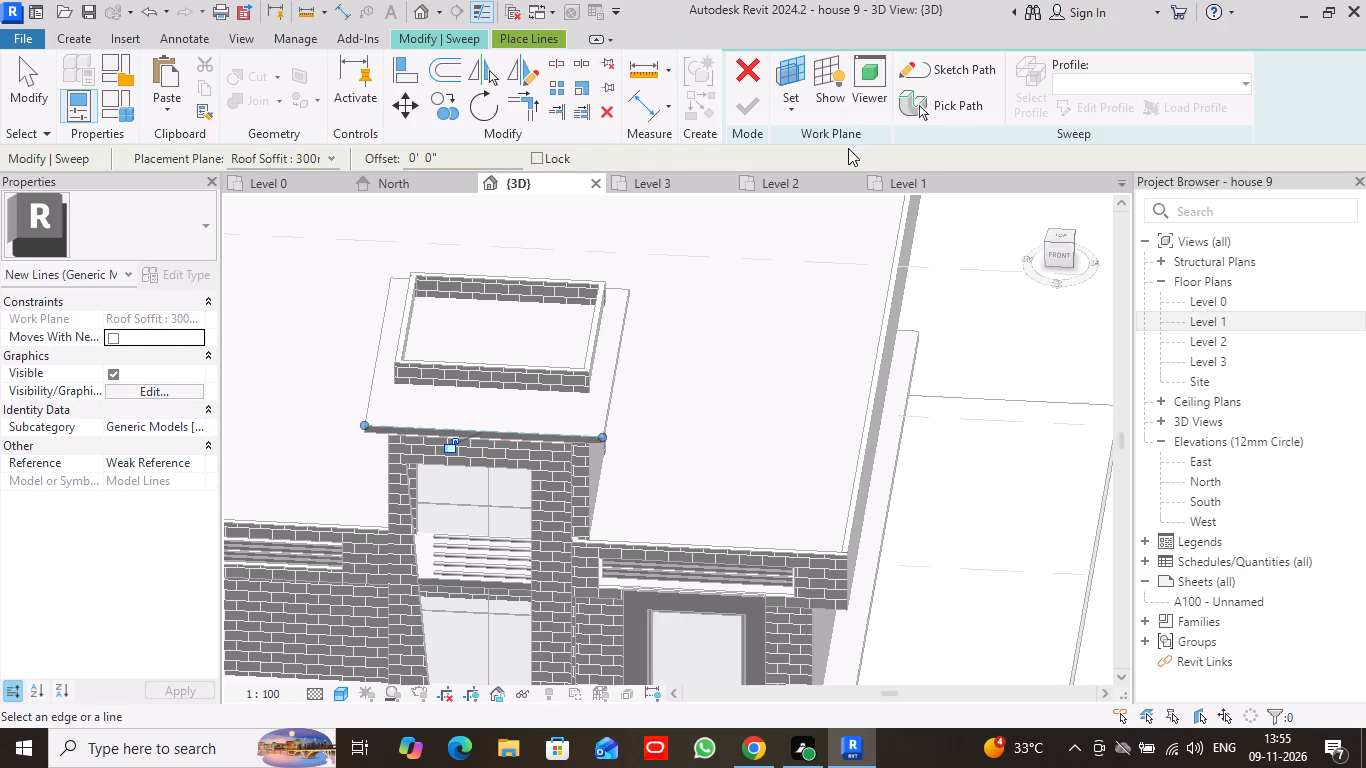
click(1033, 69)
click(17, 69)
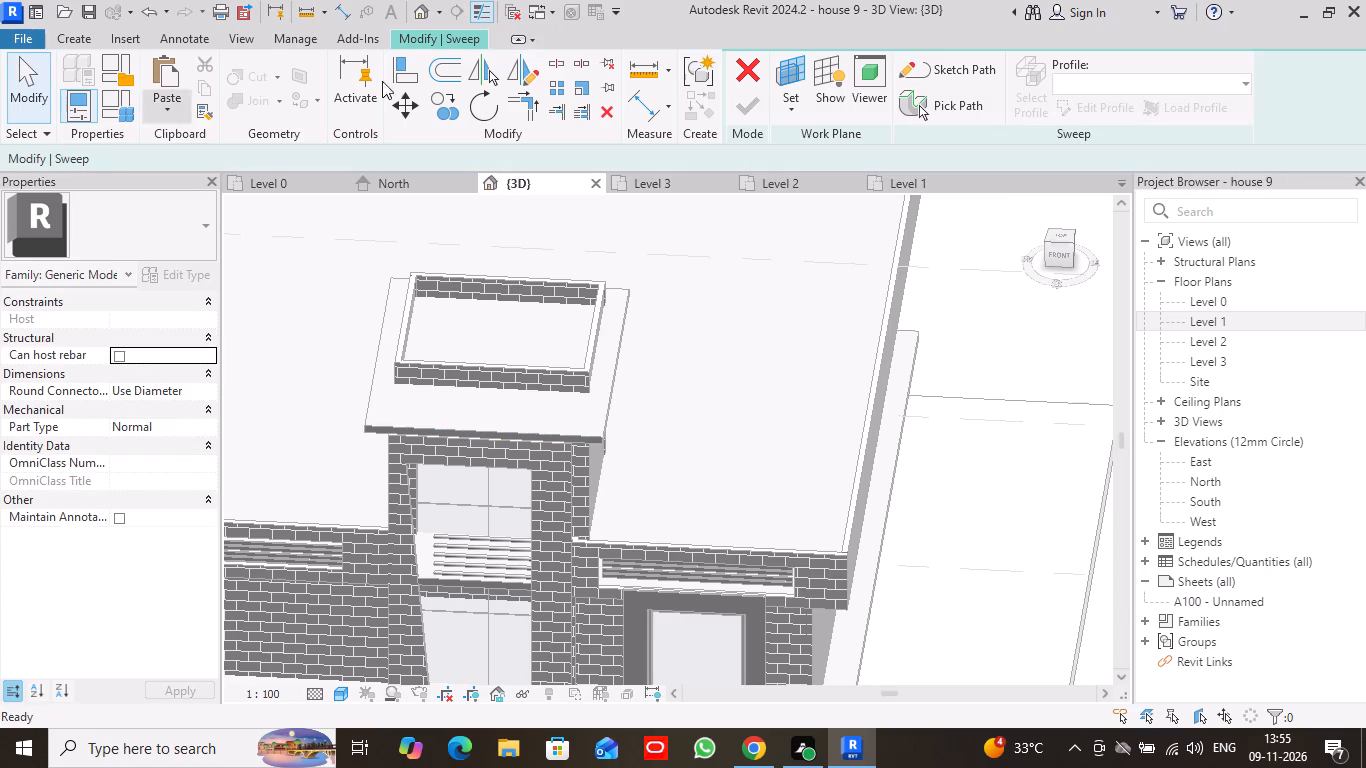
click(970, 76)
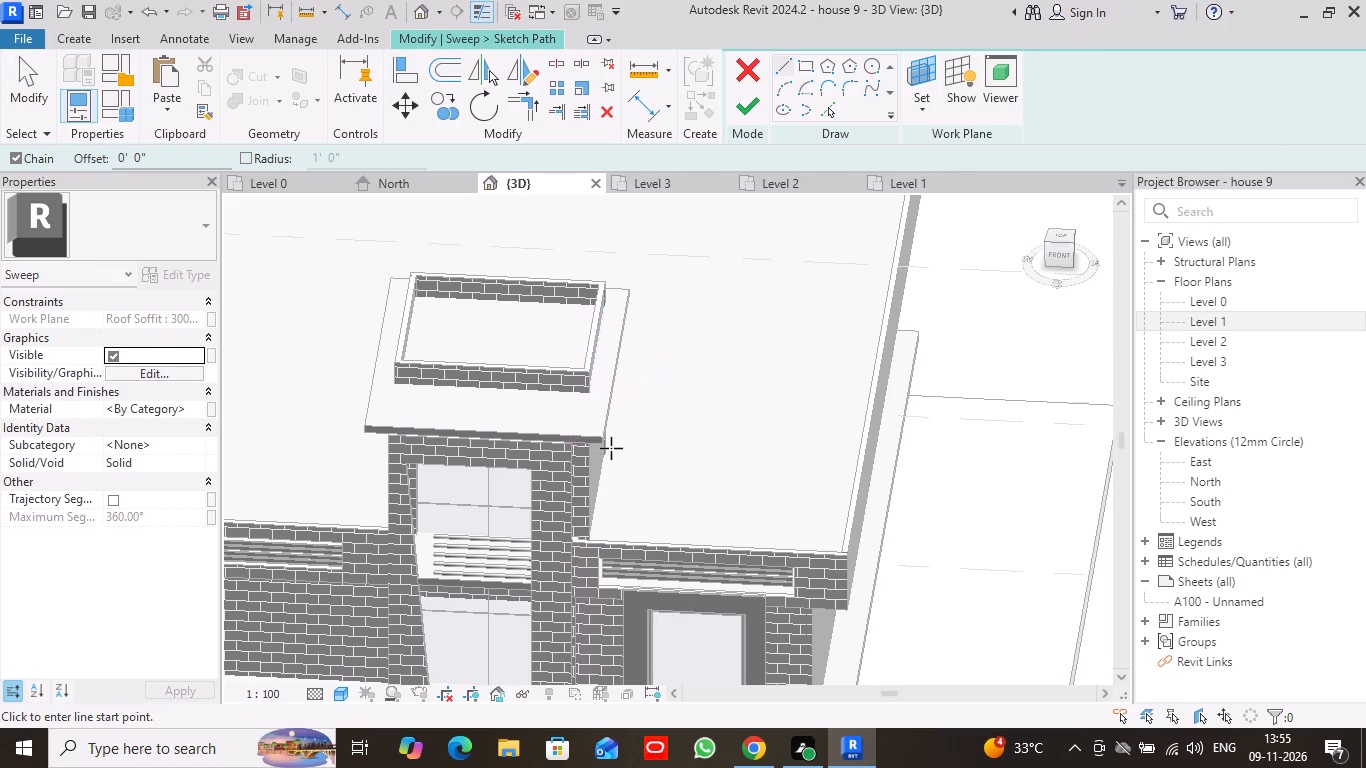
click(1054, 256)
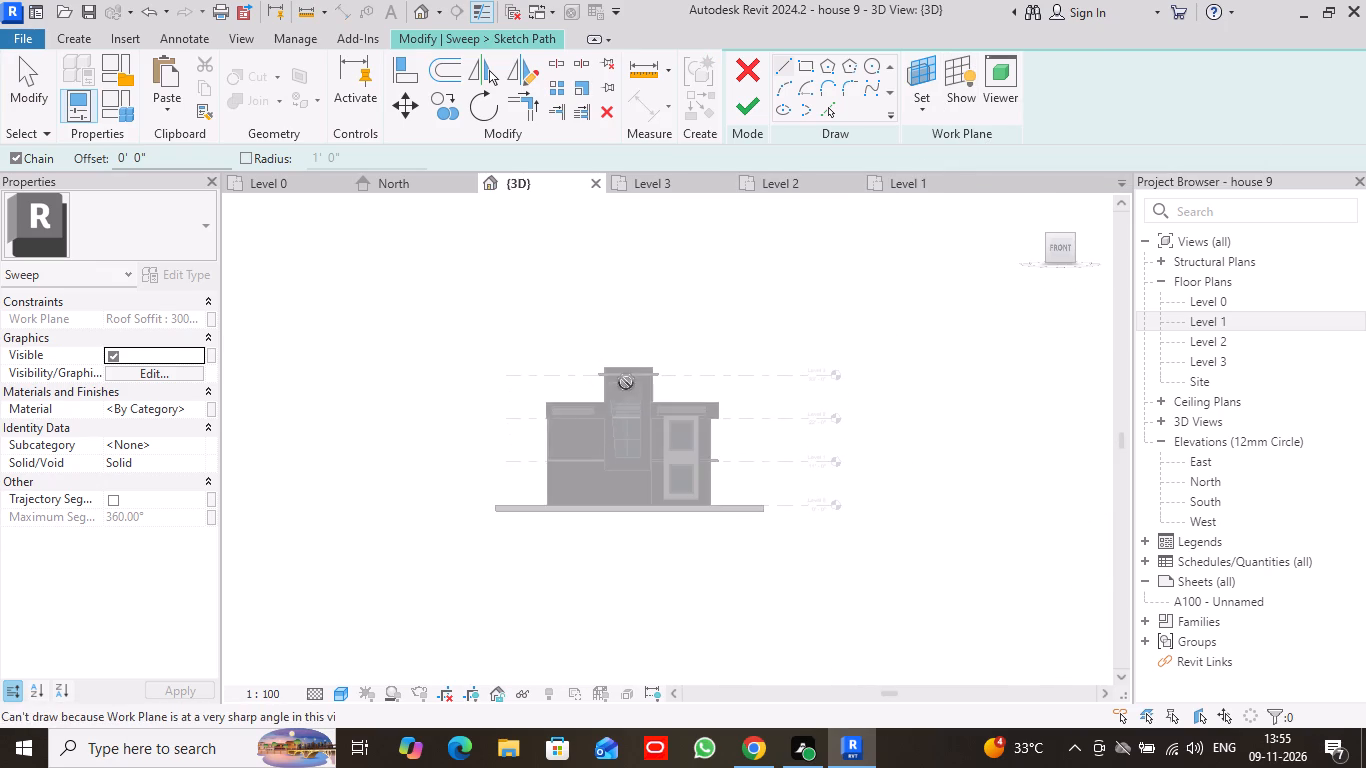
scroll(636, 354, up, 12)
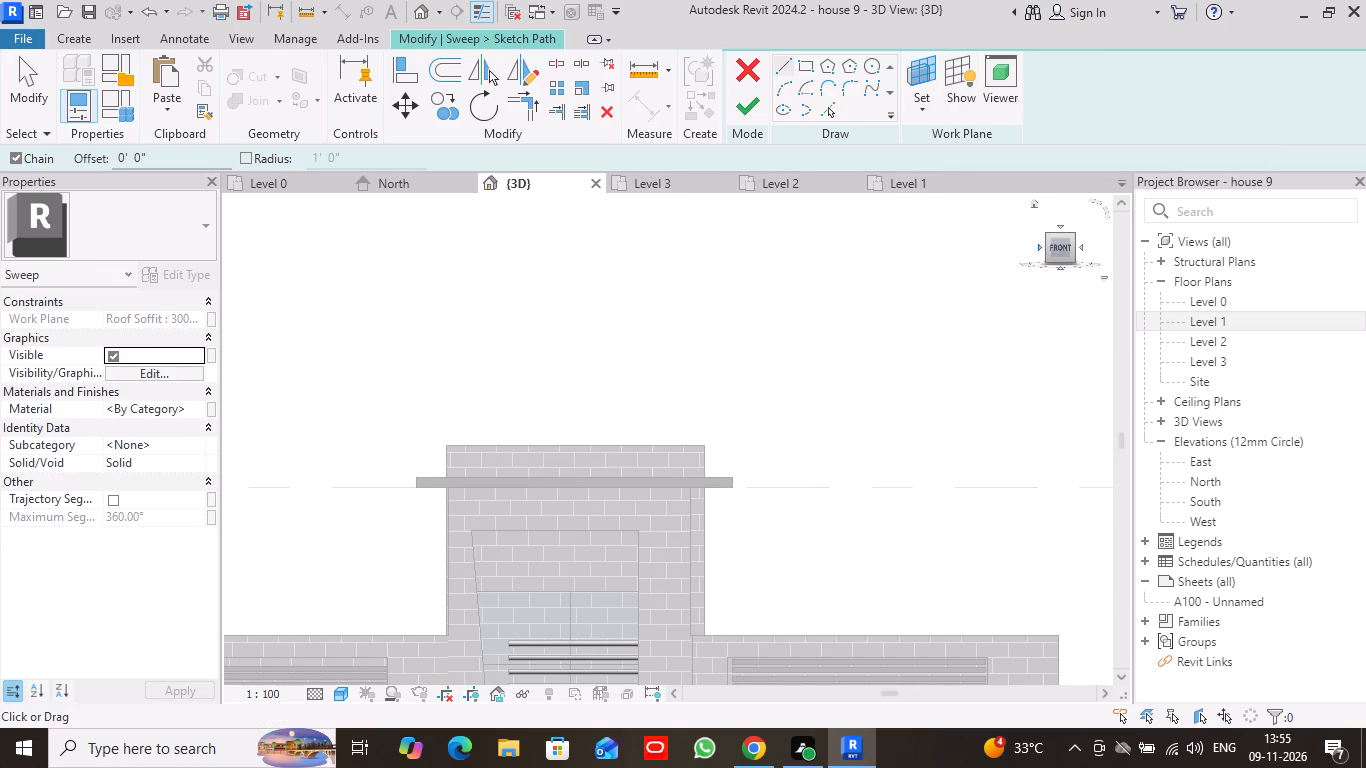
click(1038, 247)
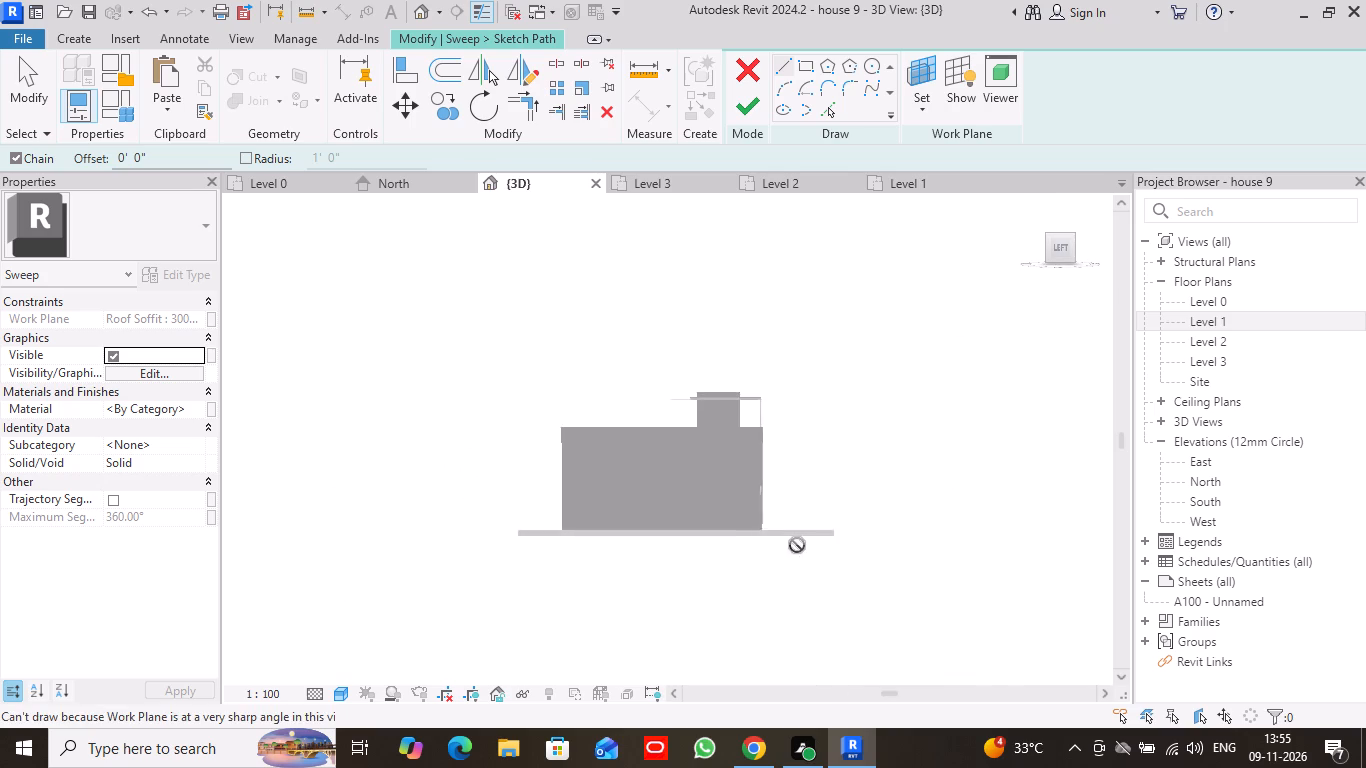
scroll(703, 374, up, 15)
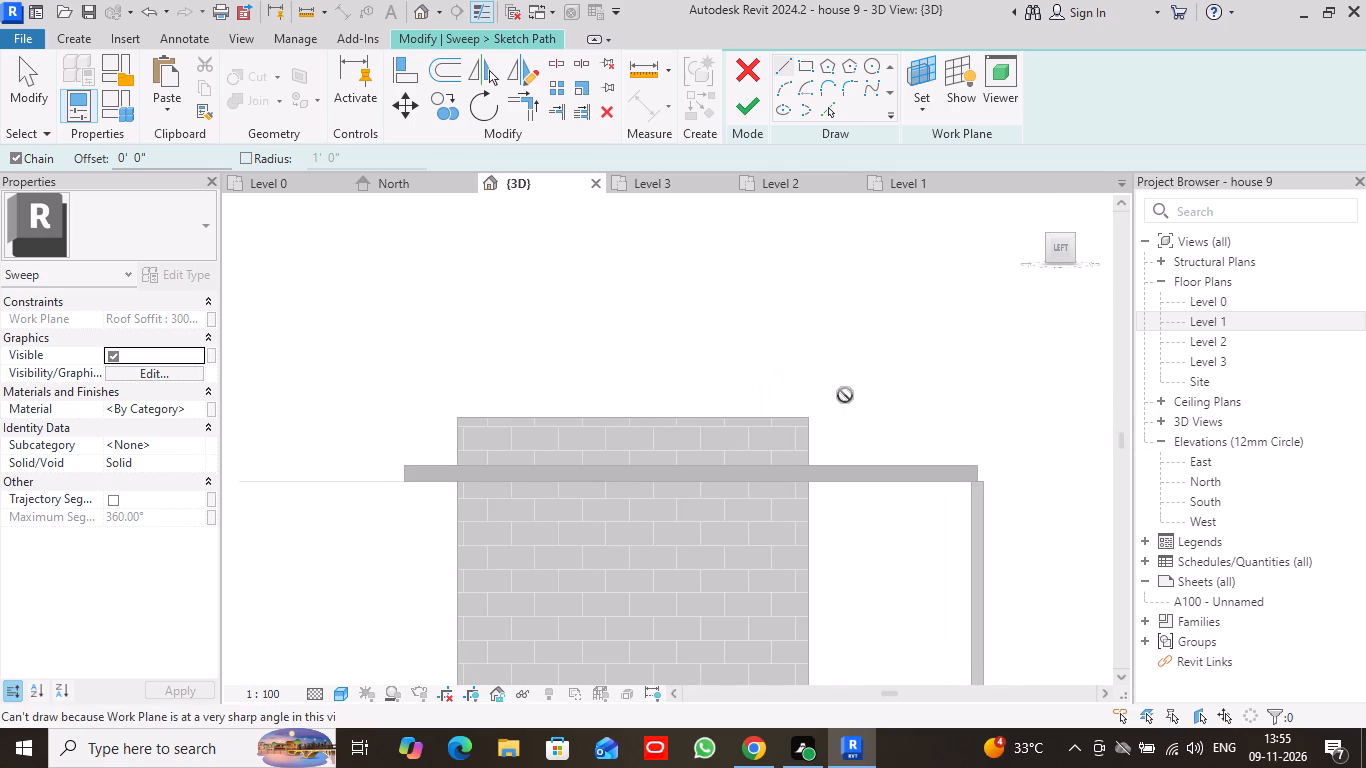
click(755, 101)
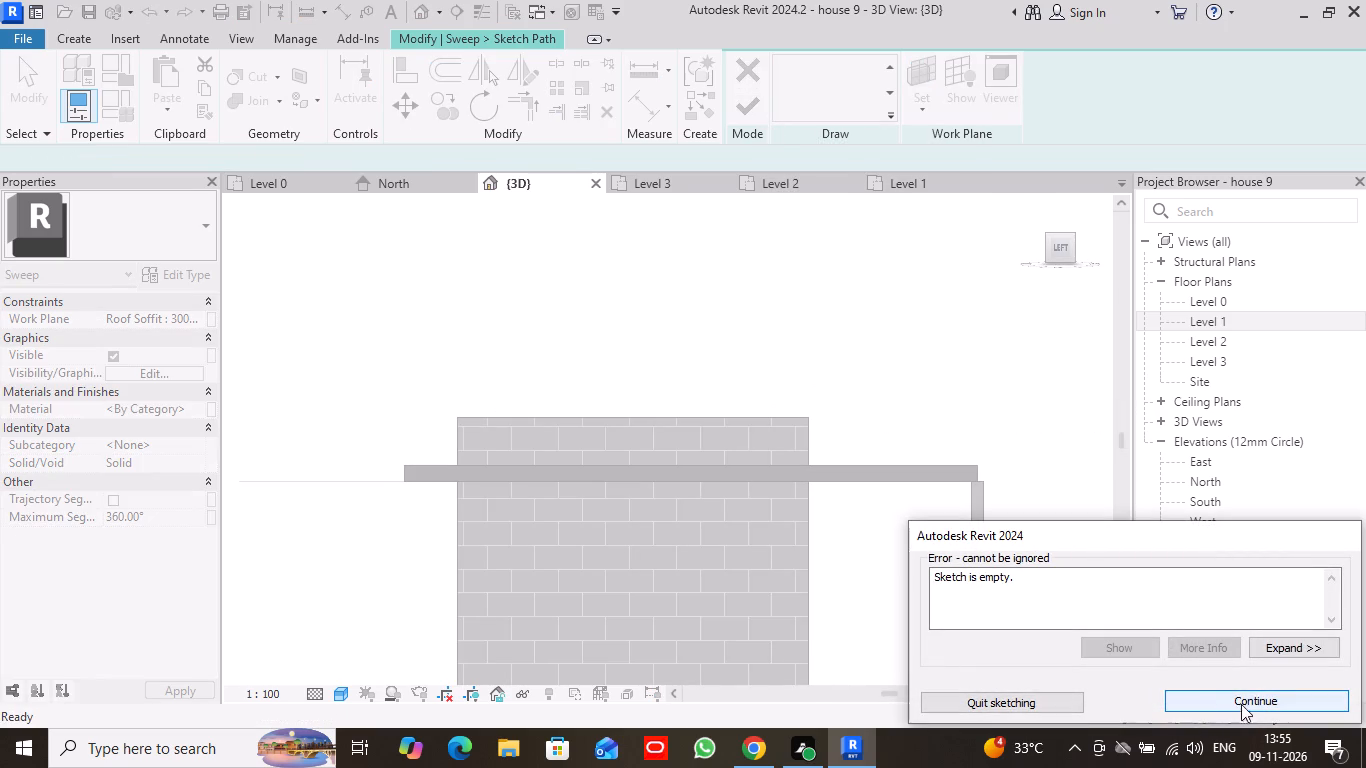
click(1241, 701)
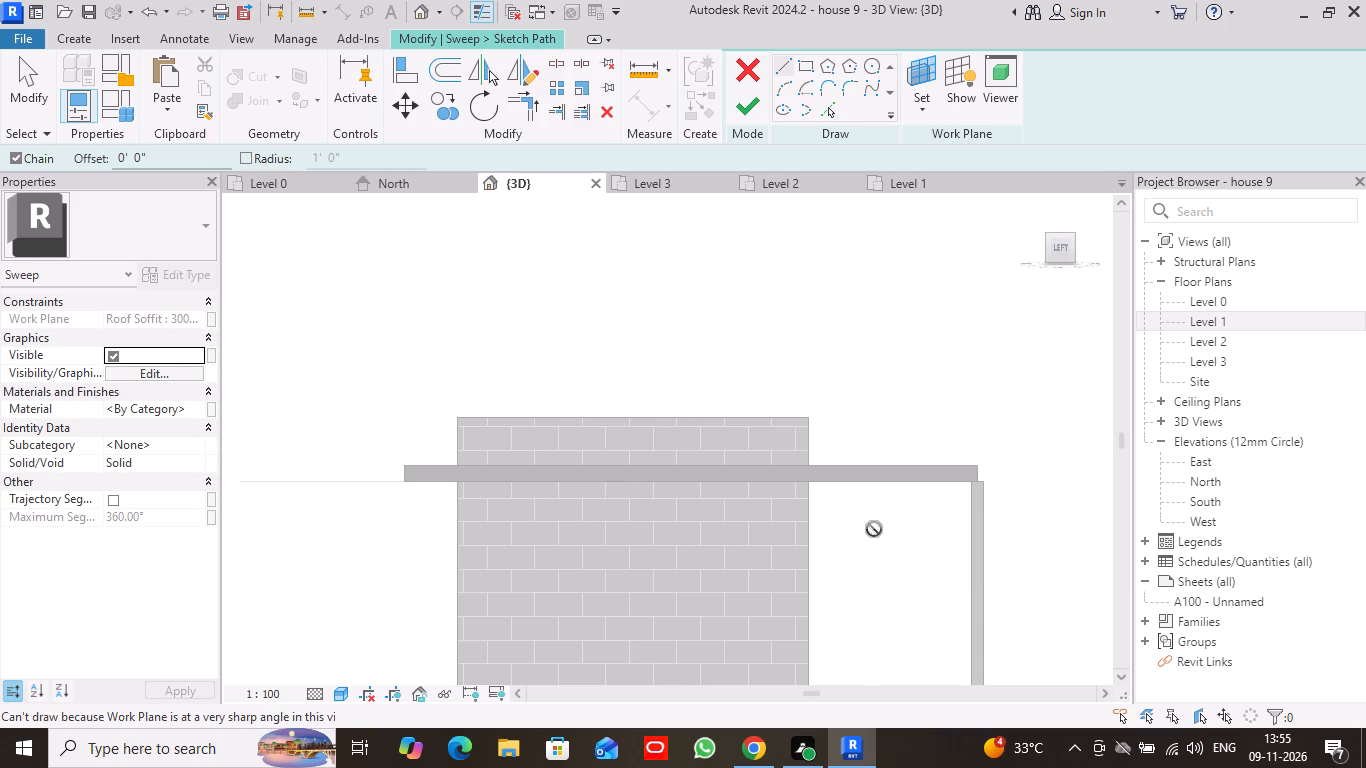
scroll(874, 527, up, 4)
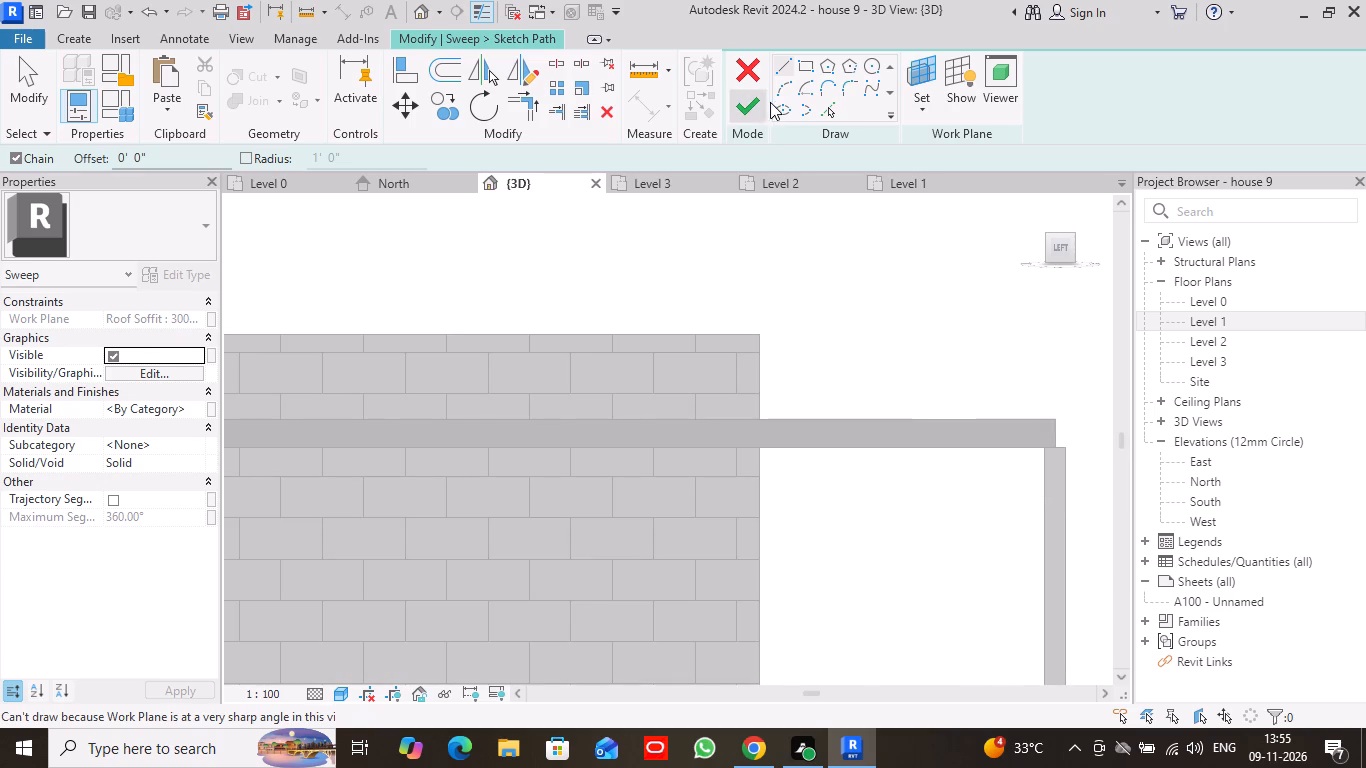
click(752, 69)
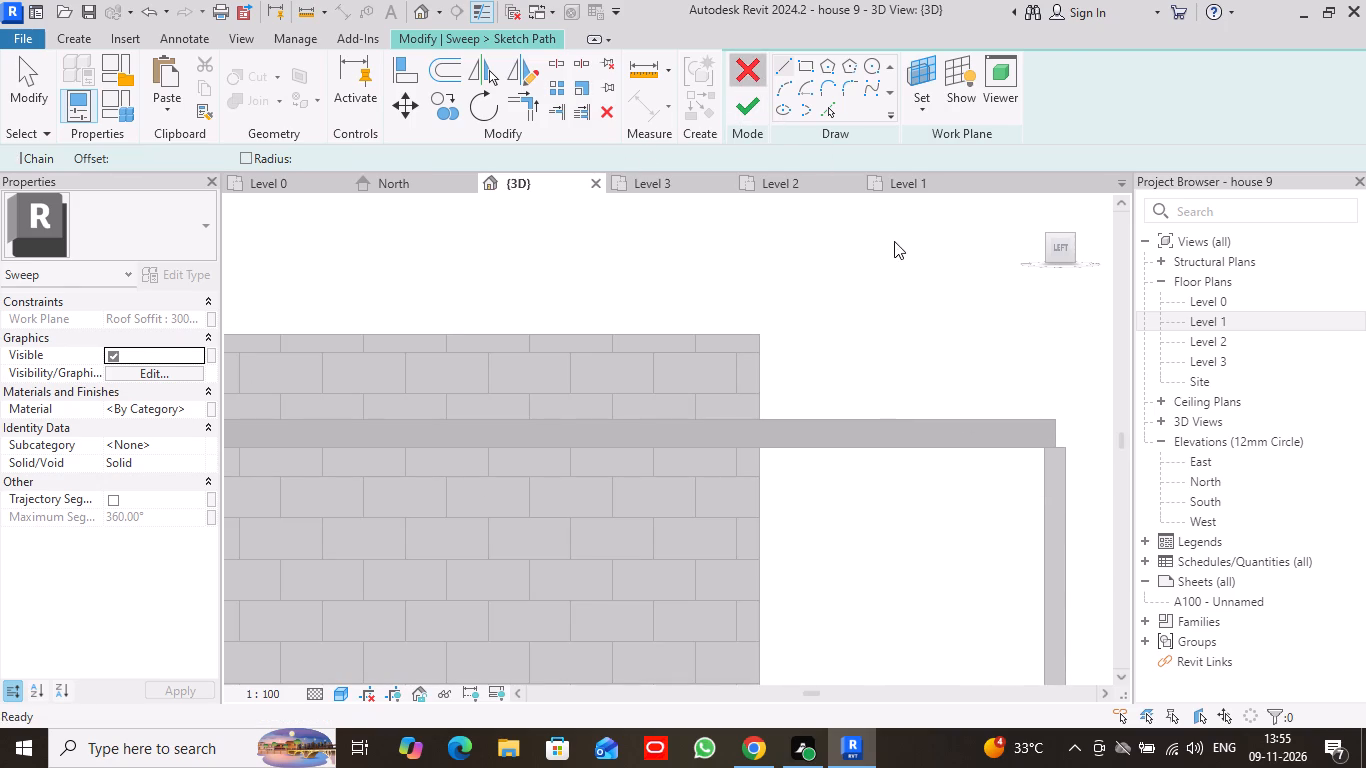
Start the sweep path with Pick Path and pick the outer top edges of the four parapet walls on the central tower.
scroll(896, 307, down, 4)
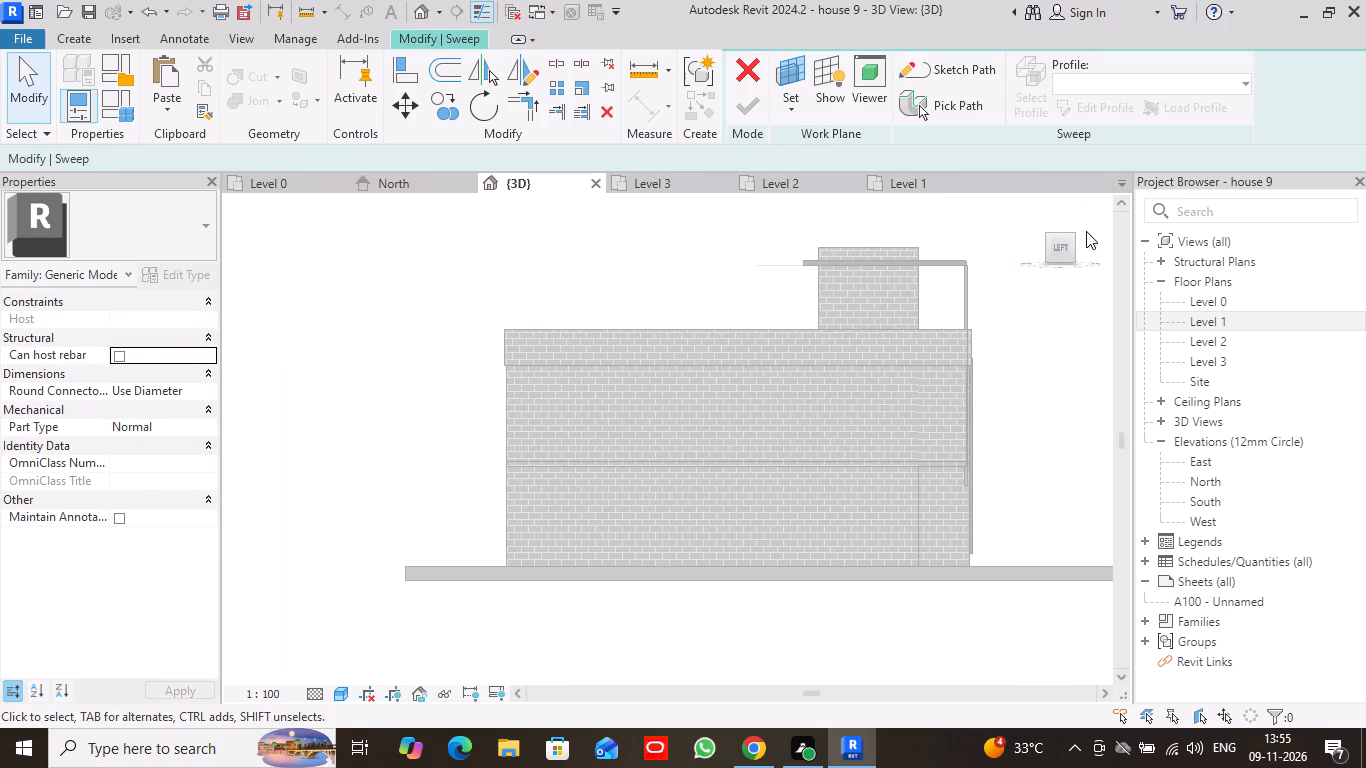
drag(1075, 236, 1010, 265)
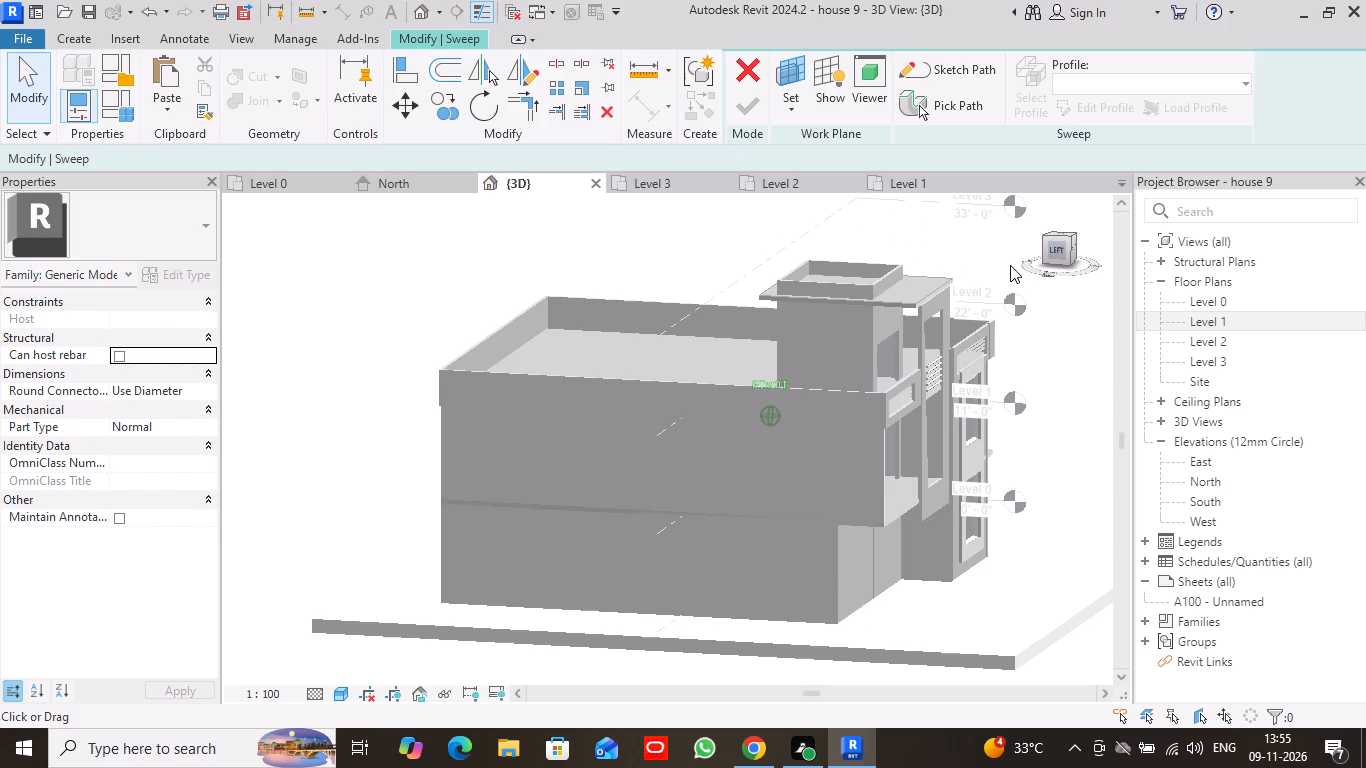
drag(1010, 265, 757, 297)
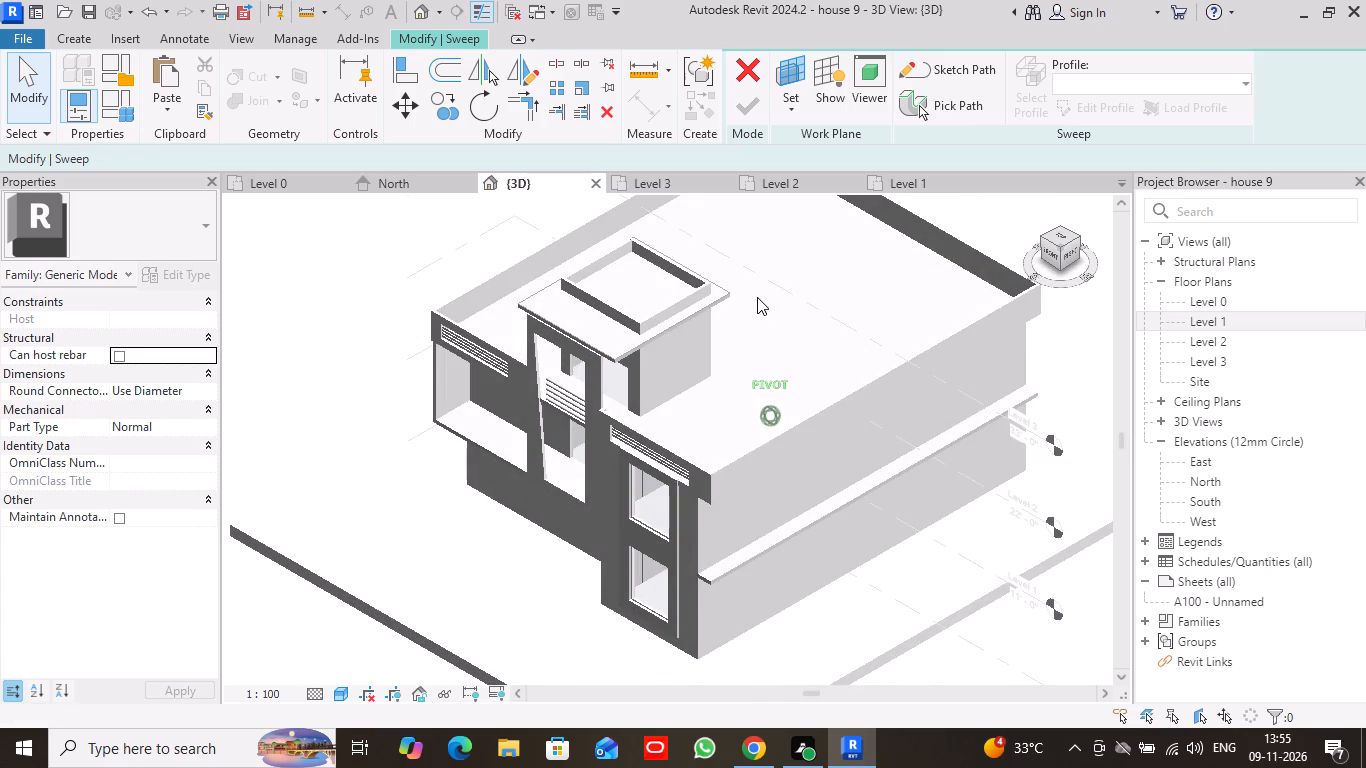
drag(757, 297, 766, 277)
scroll(1078, 282, down, 1)
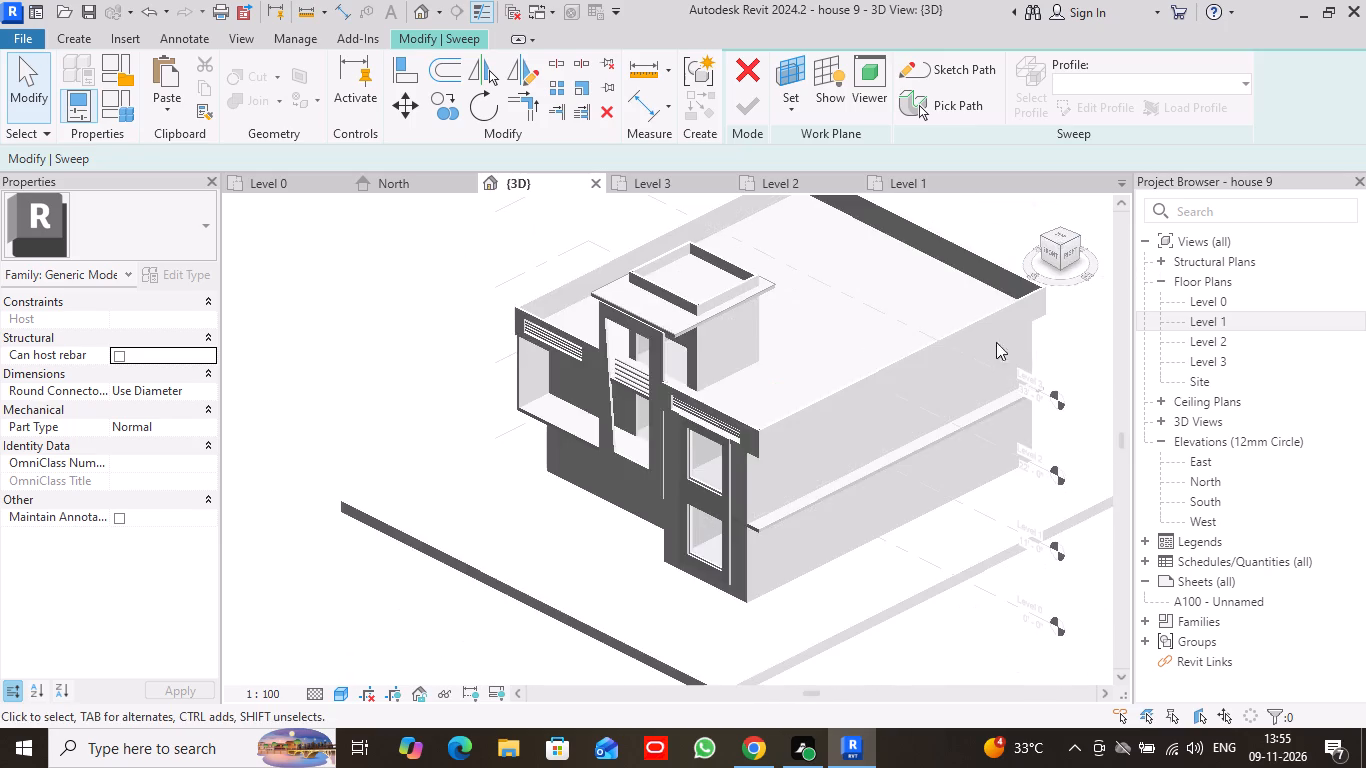
scroll(846, 358, up, 1)
middle_drag(846, 358, 852, 413)
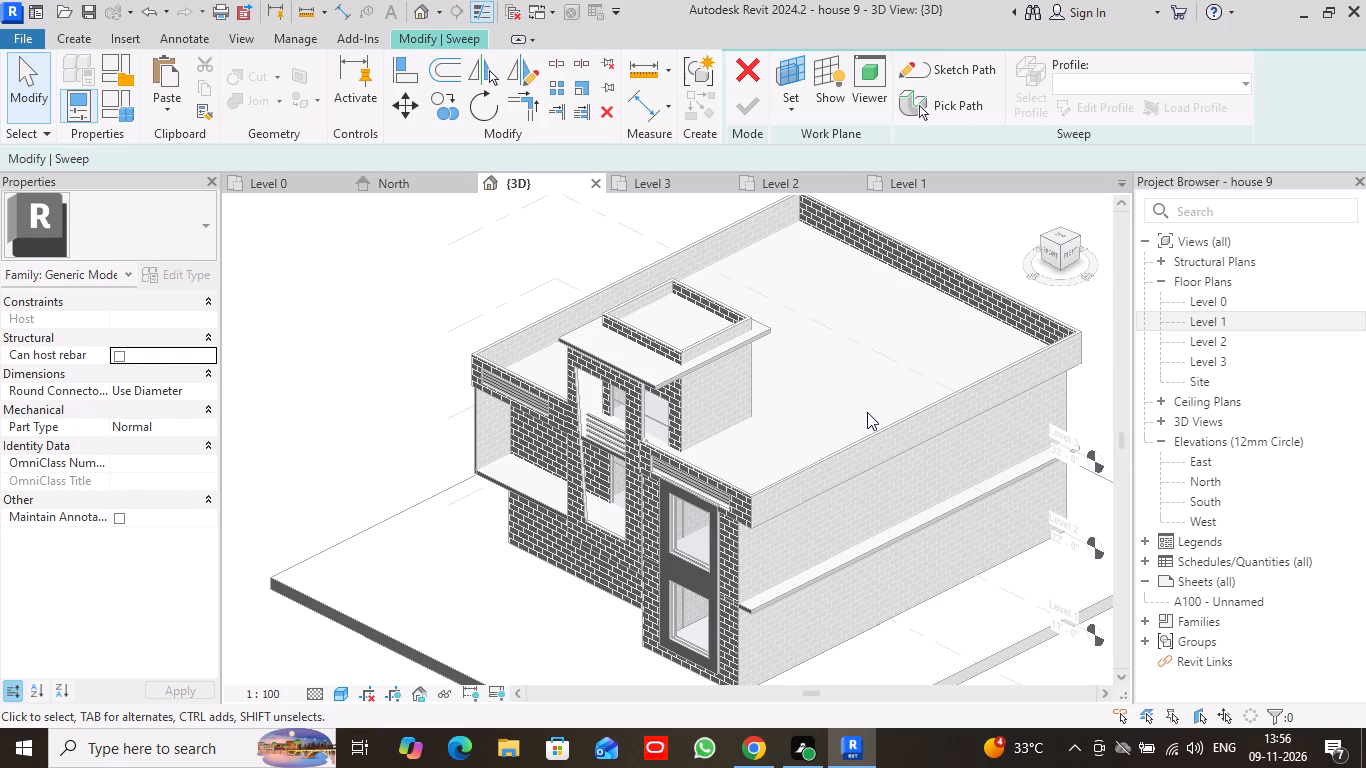
click(867, 412)
click(867, 412)
click(952, 101)
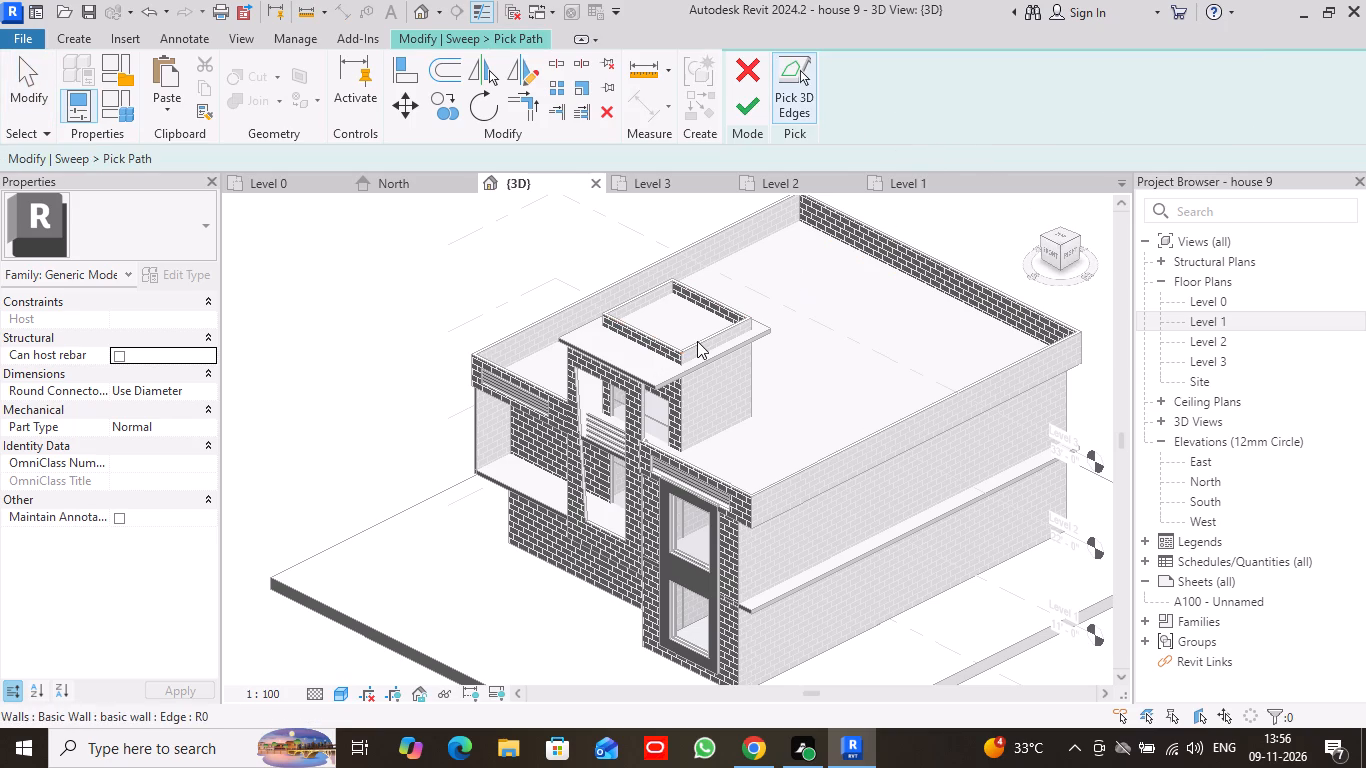
scroll(697, 341, up, 9)
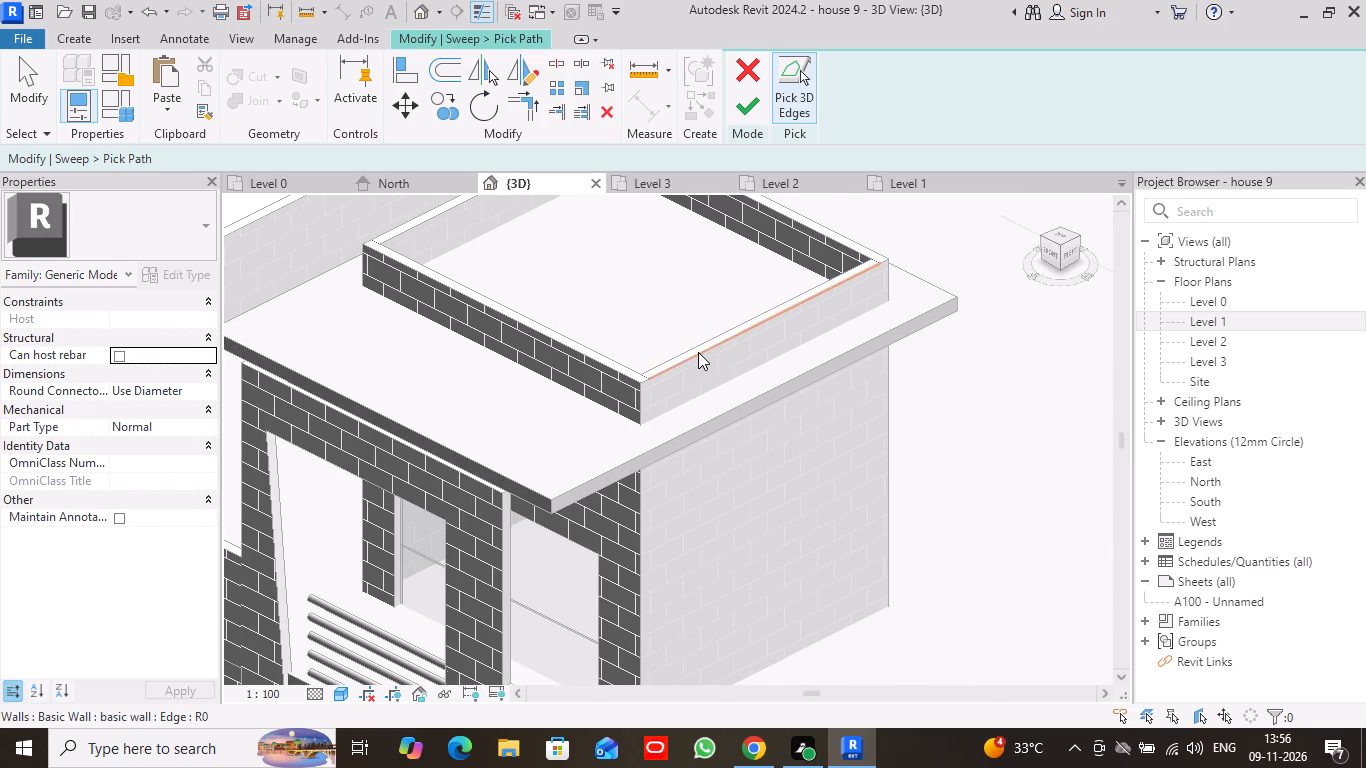
click(698, 352)
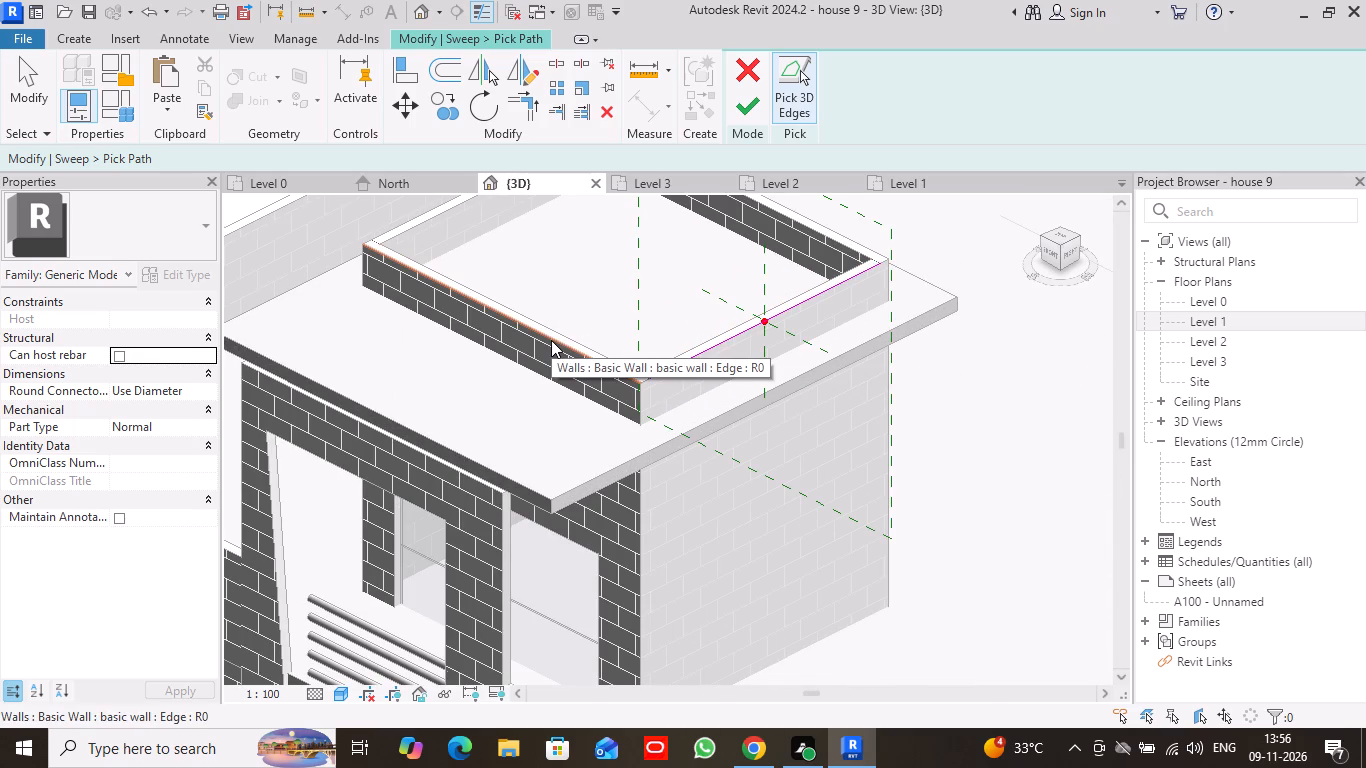
click(551, 339)
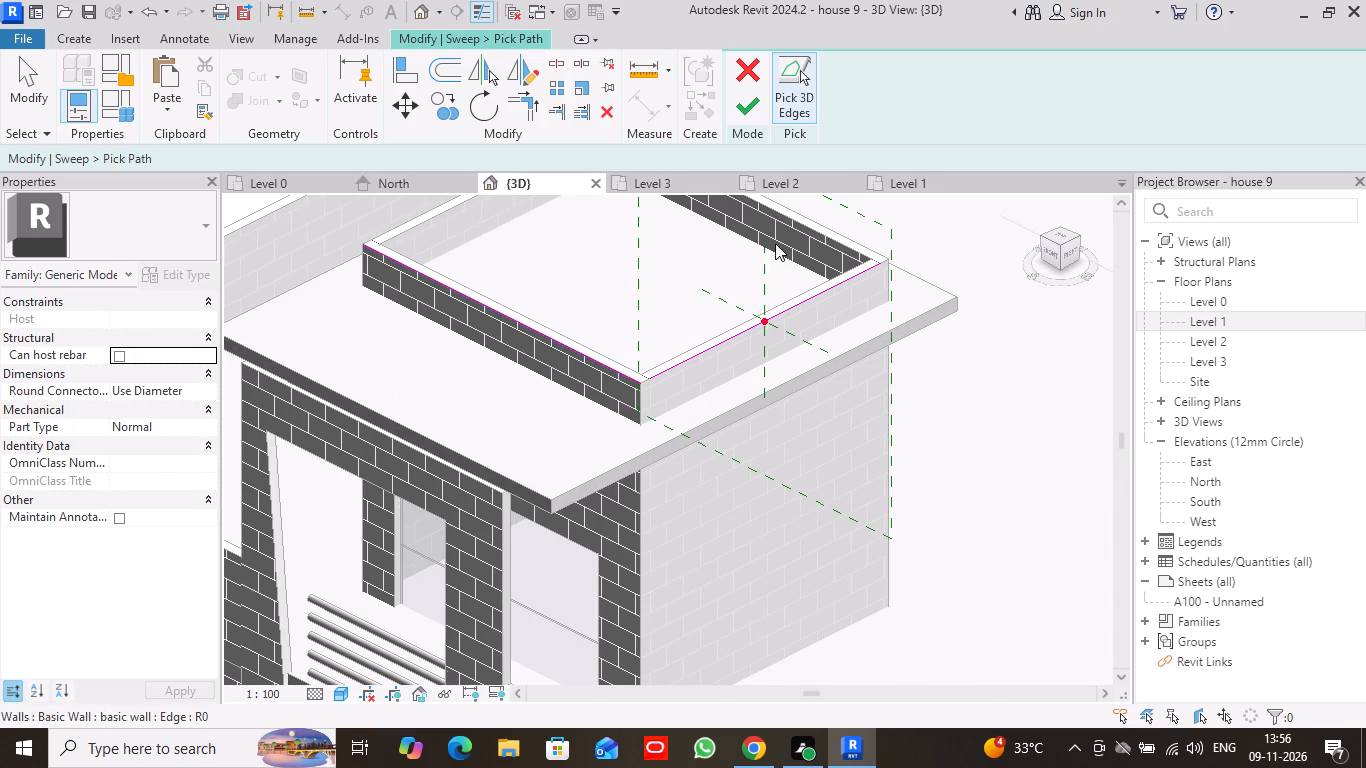
click(824, 226)
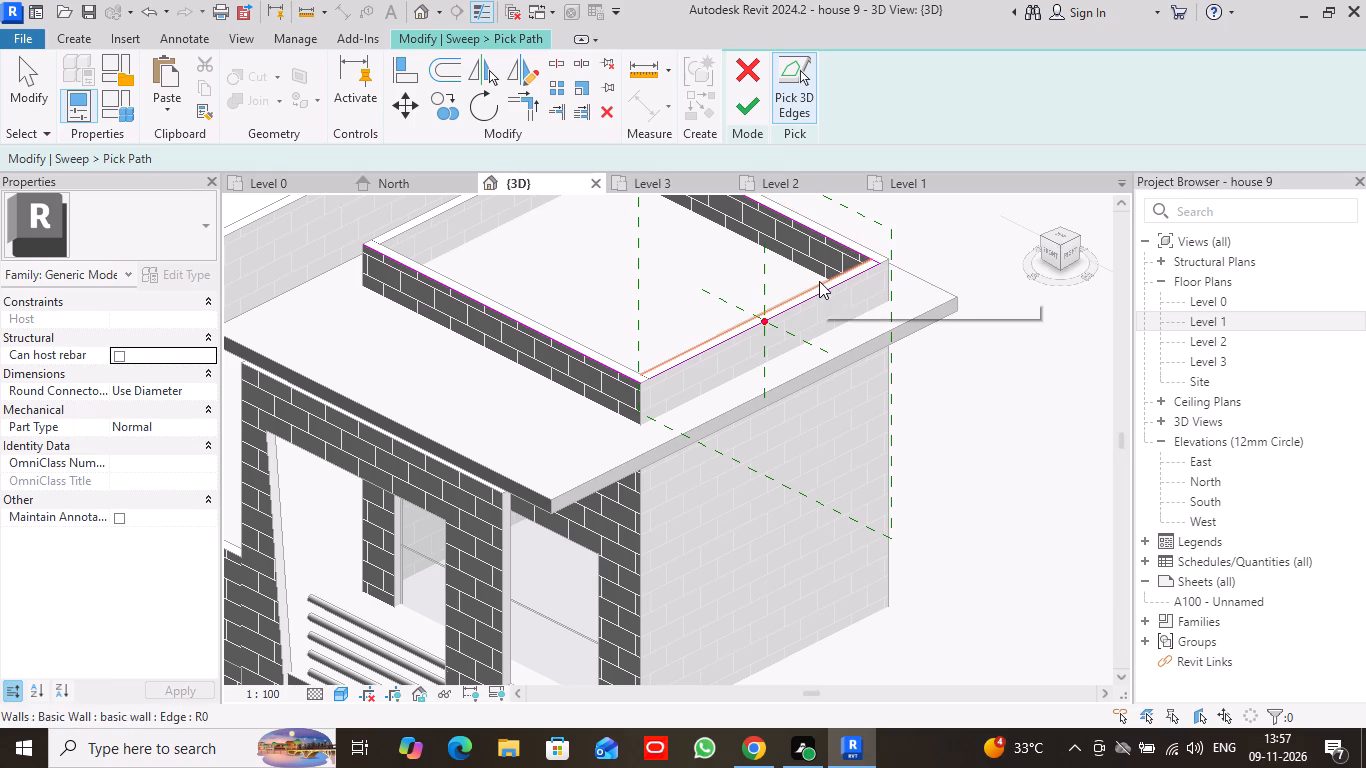
key(ctrl+z)
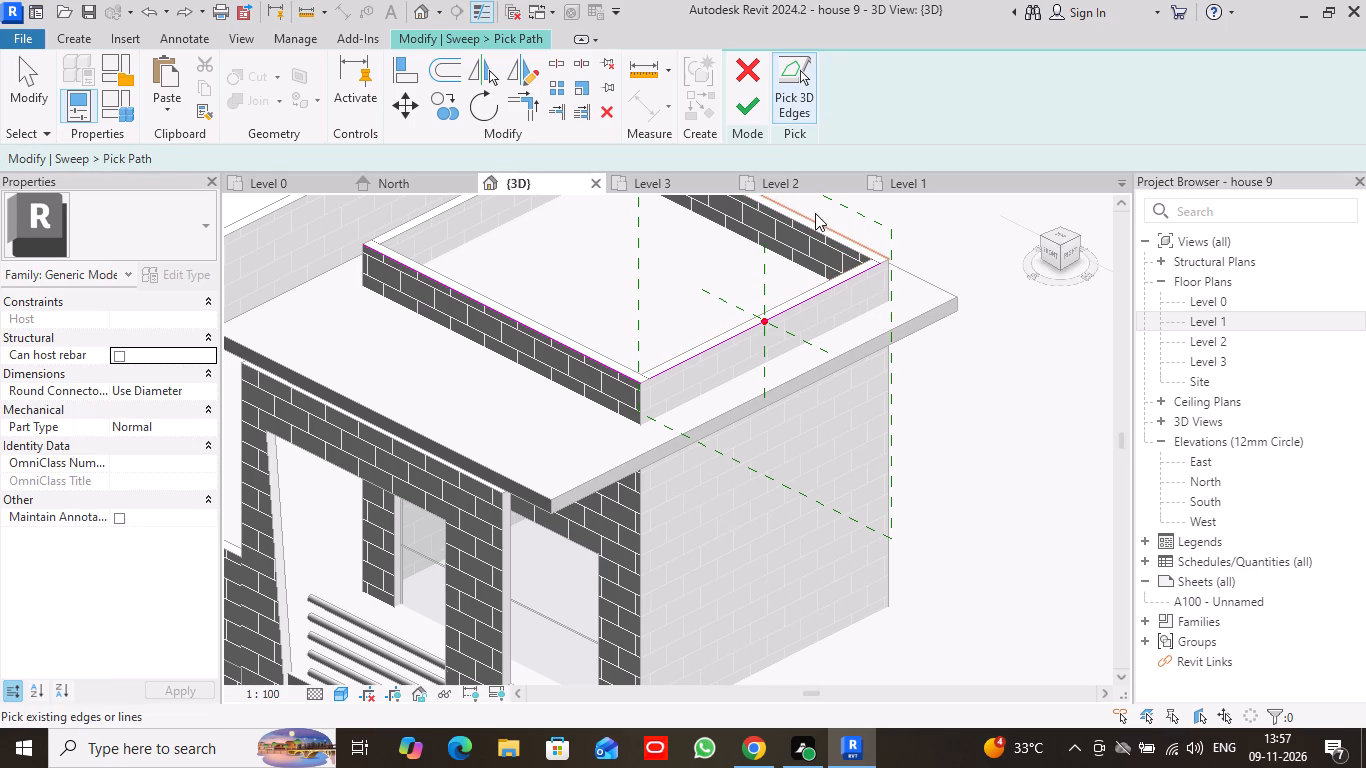
click(814, 219)
middle_drag(680, 263, 819, 433)
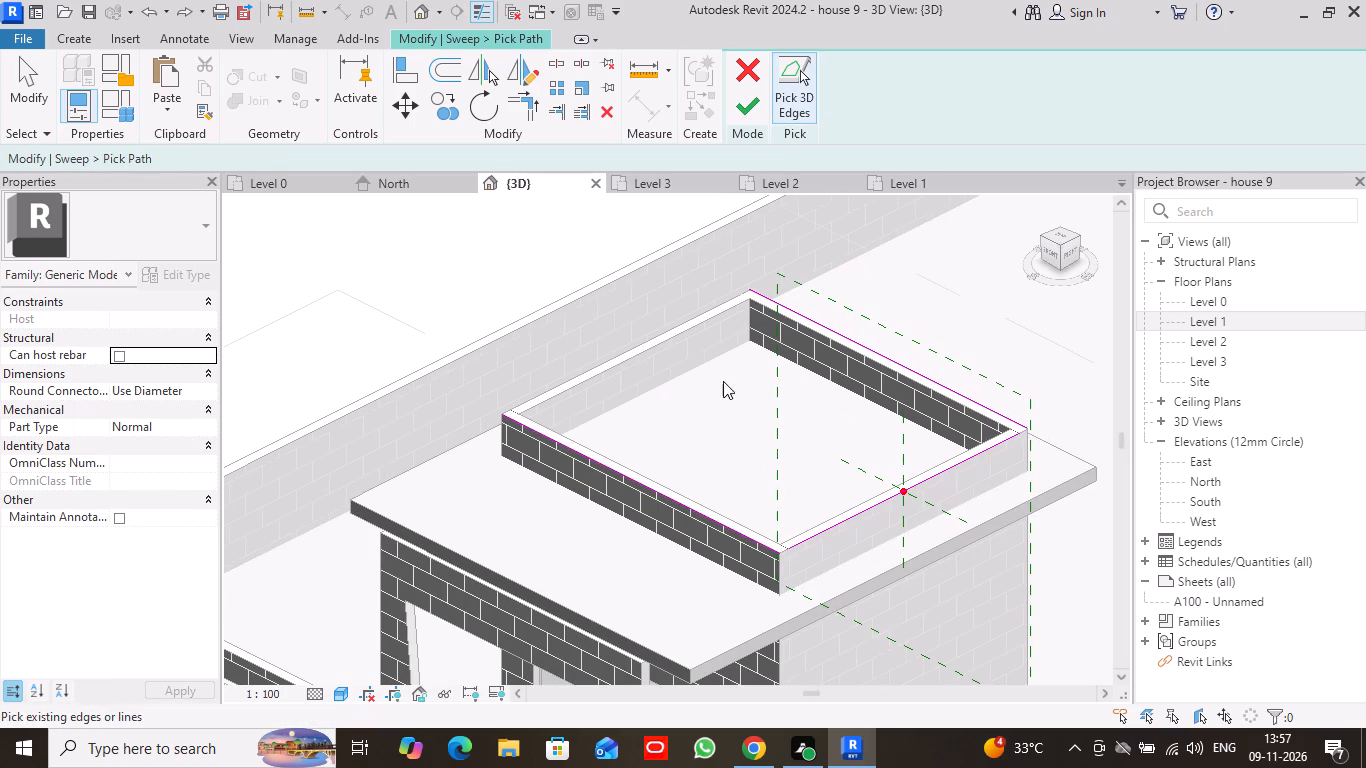
click(642, 341)
Add the short outer edge pieces at both ends of the parapet's side wall opposite the first picked edge to the sweep path.
scroll(608, 382, up, 4)
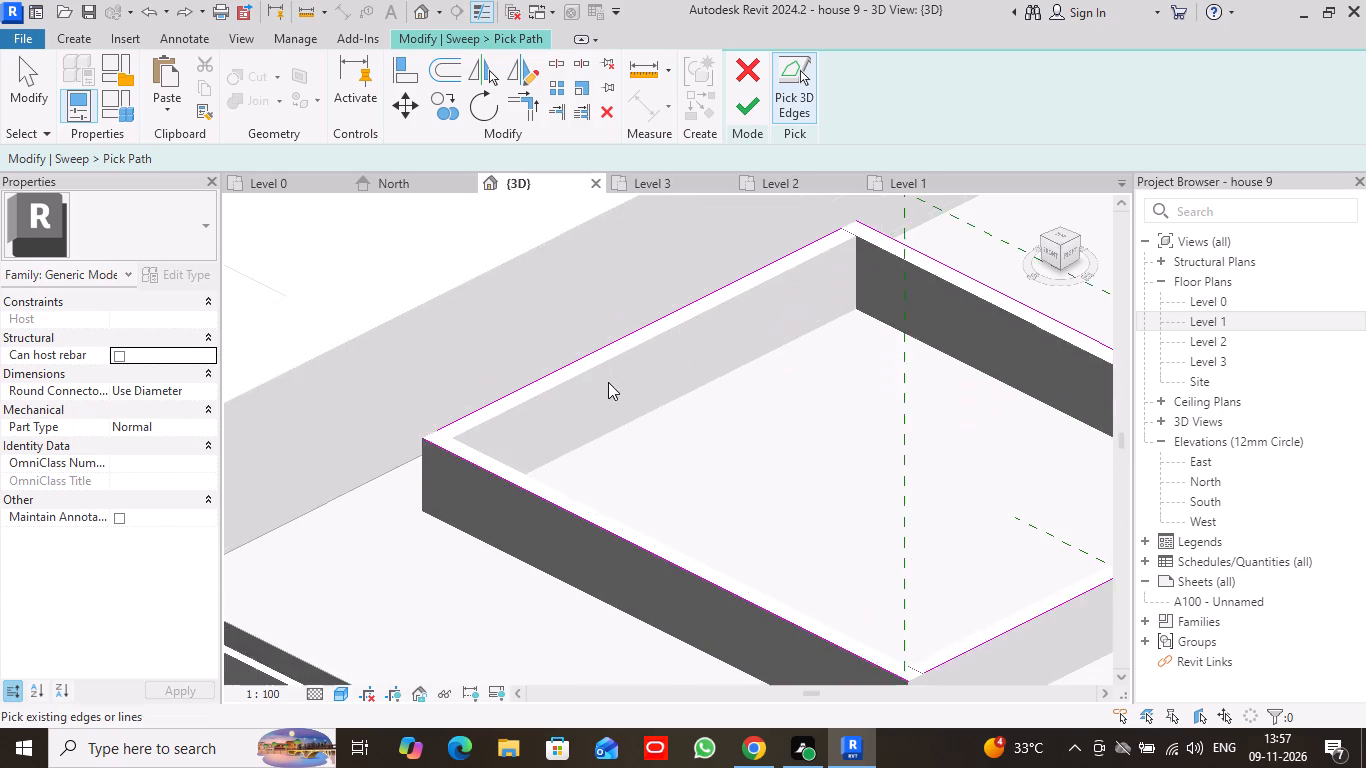
scroll(608, 382, up, 4)
click(306, 469)
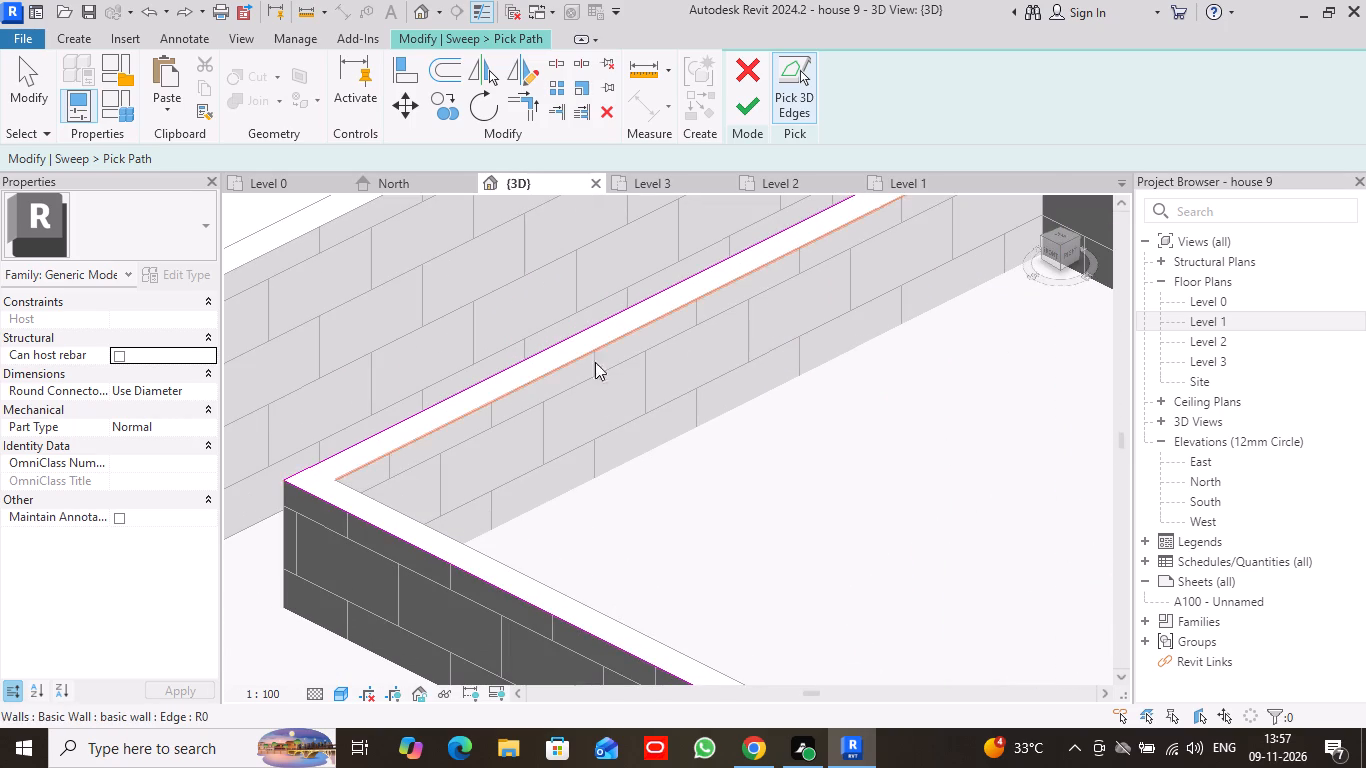
scroll(673, 357, down, 2)
middle_drag(928, 351, 717, 503)
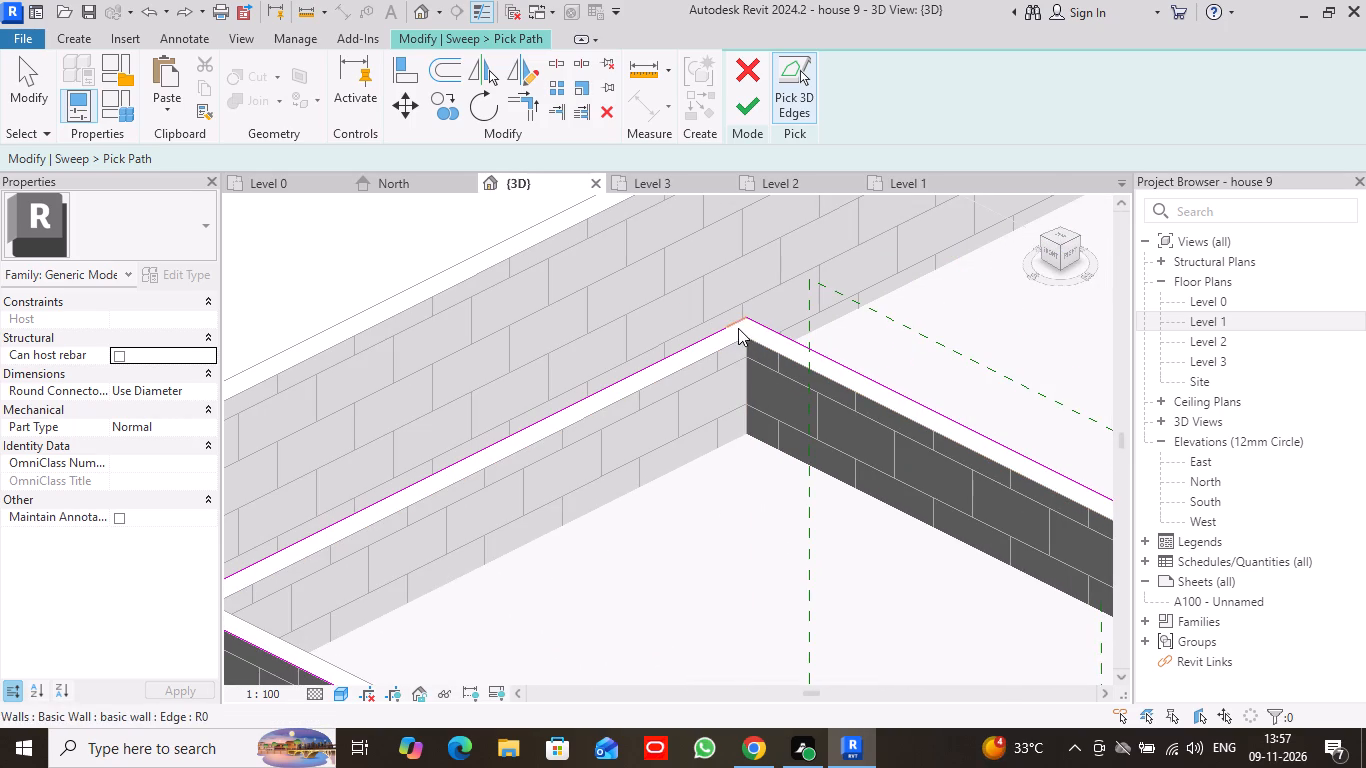
click(739, 319)
scroll(722, 326, up, 5)
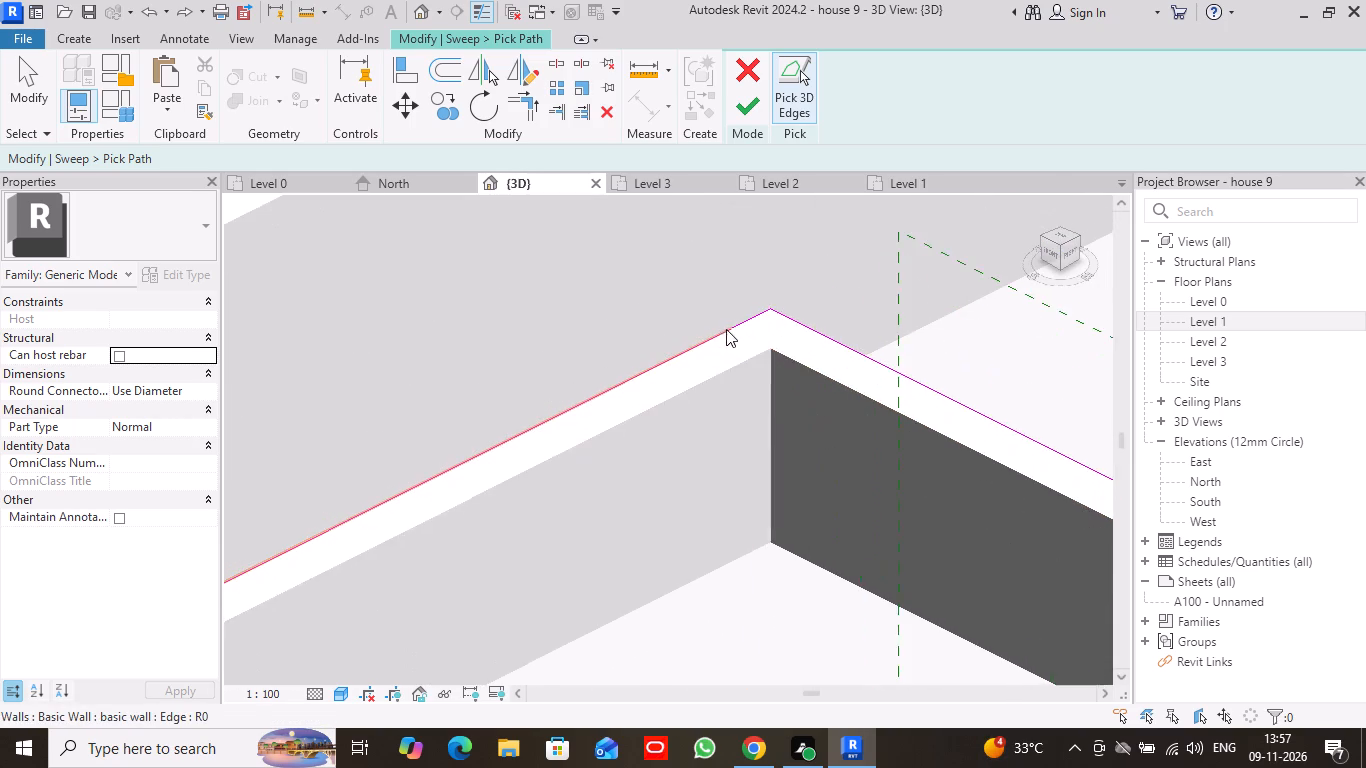
scroll(726, 329, up, 14)
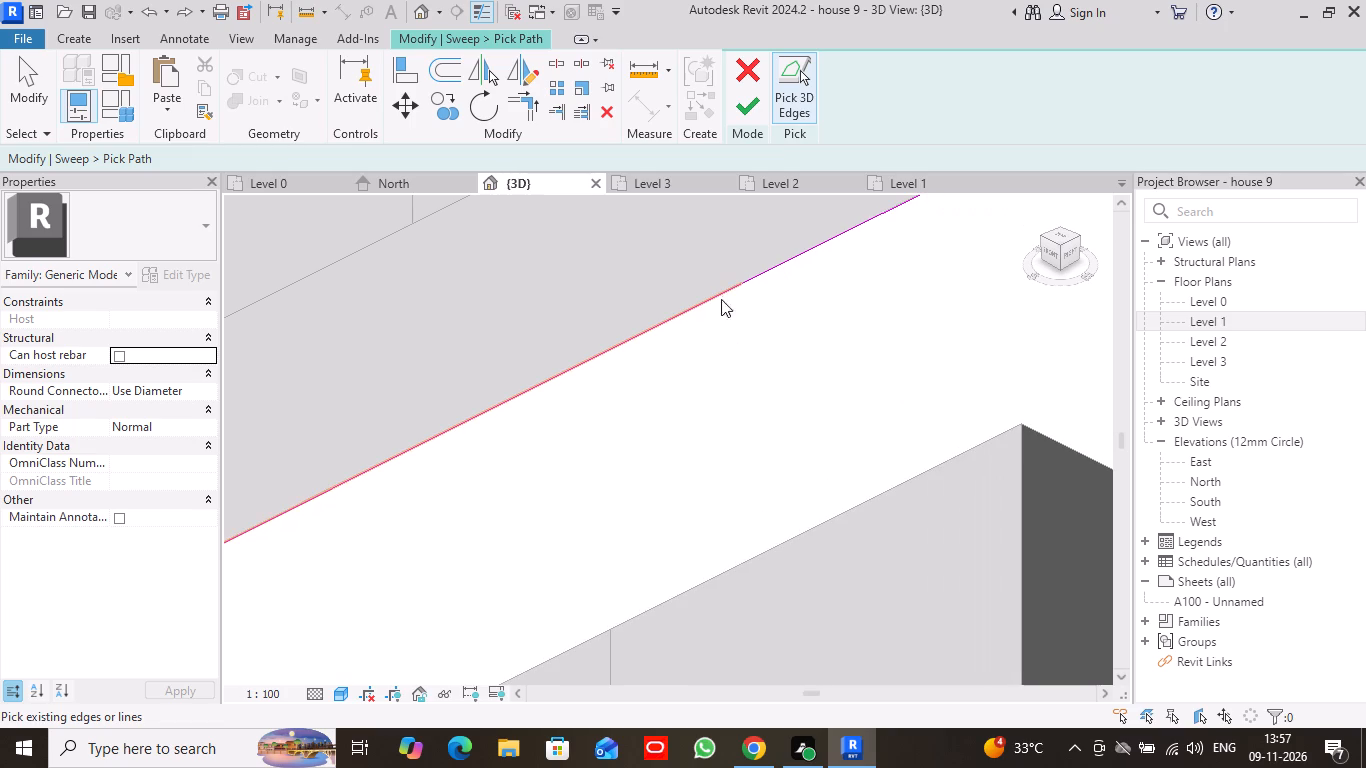
scroll(736, 288, up, 14)
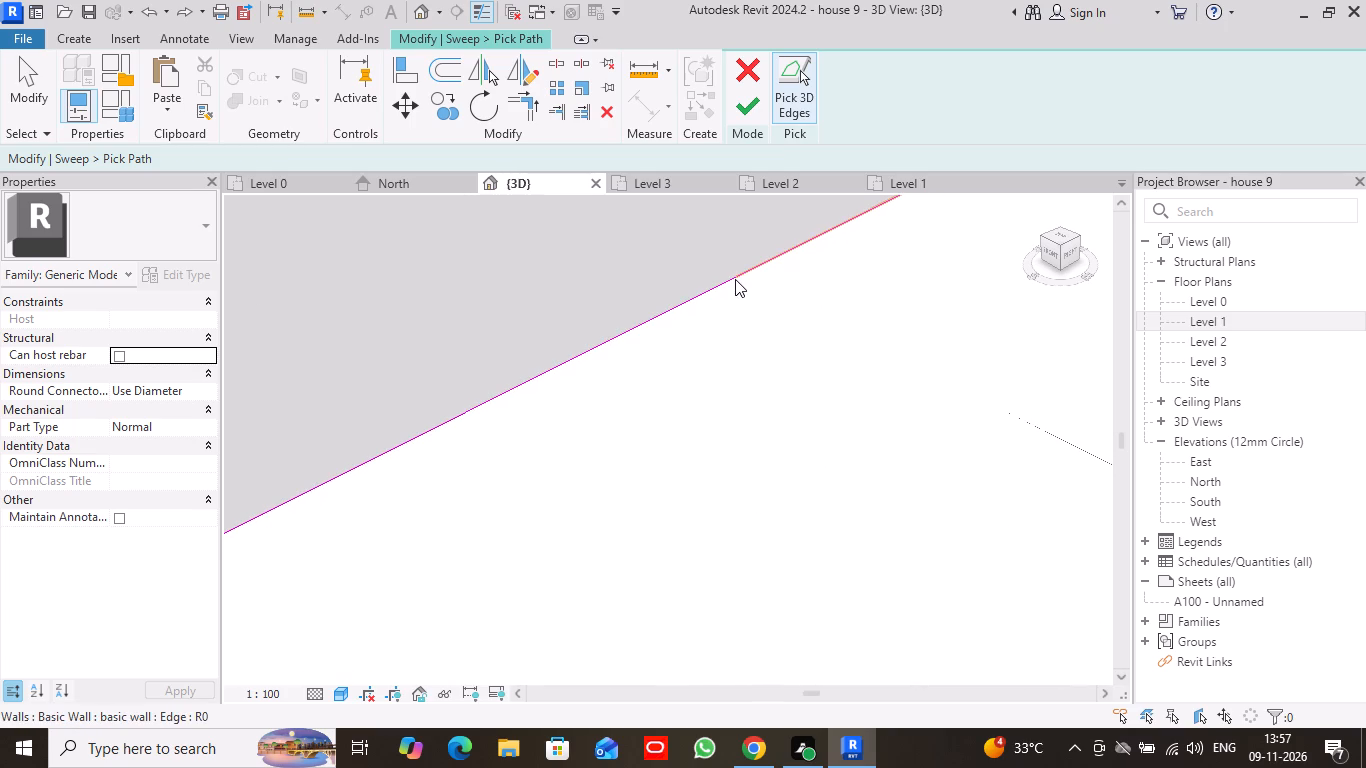
scroll(847, 321, down, 15)
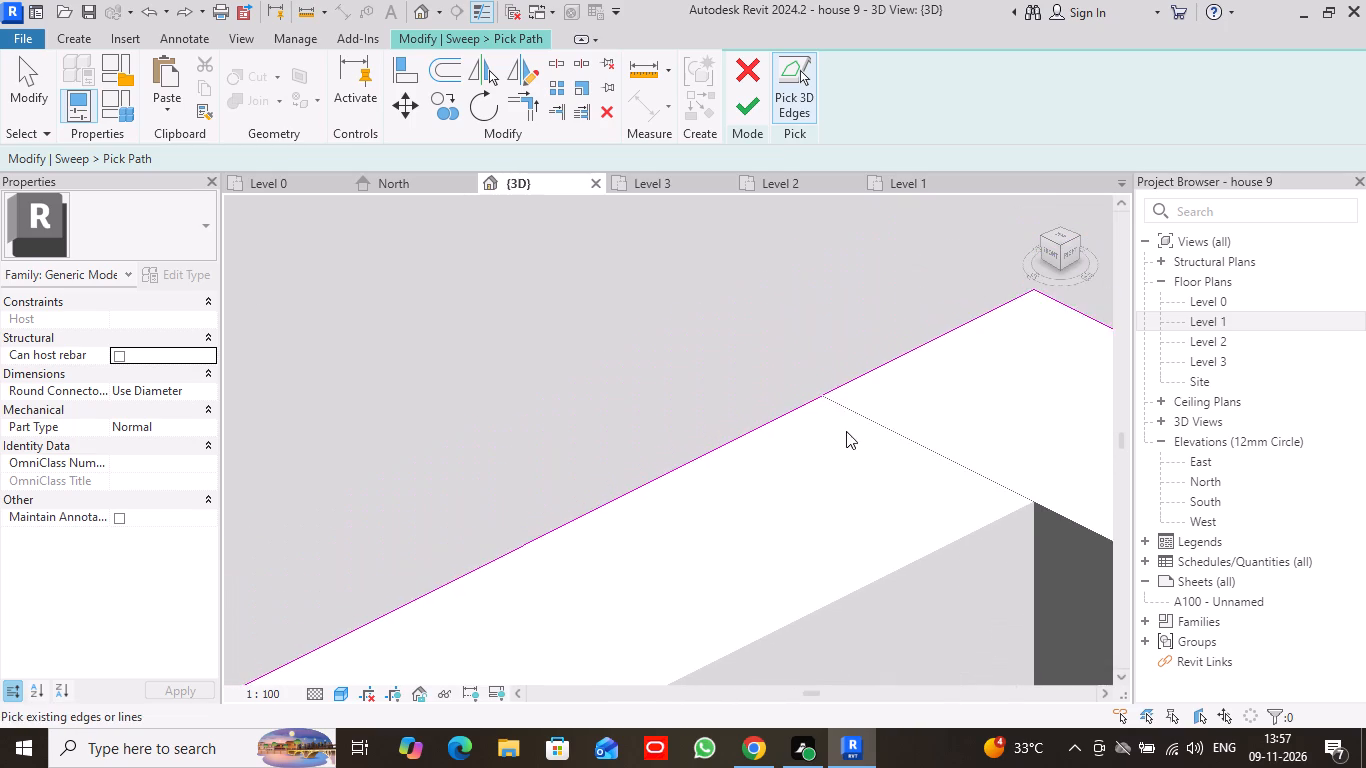
scroll(846, 431, down, 4)
scroll(861, 435, up, 1)
scroll(867, 443, down, 10)
scroll(866, 536, down, 11)
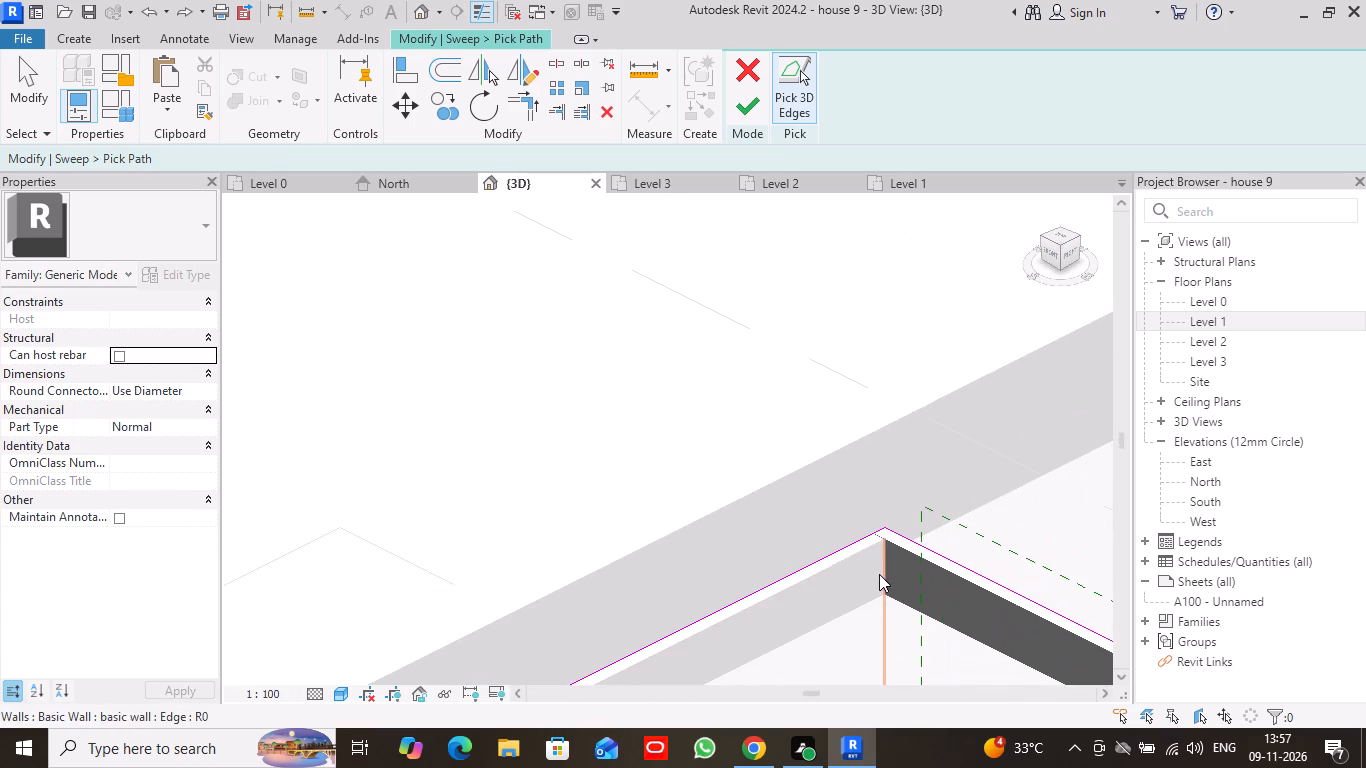
scroll(879, 574, down, 2)
middle_drag(879, 574, 775, 335)
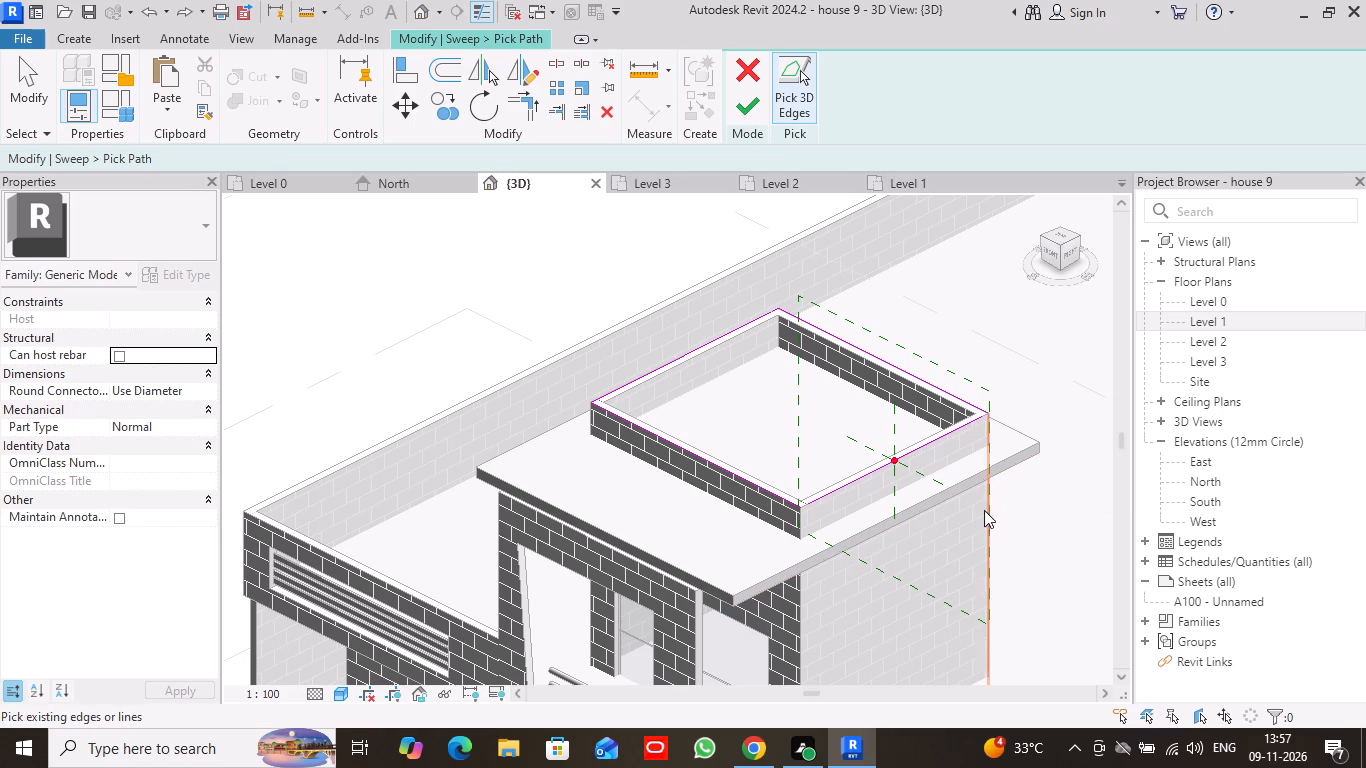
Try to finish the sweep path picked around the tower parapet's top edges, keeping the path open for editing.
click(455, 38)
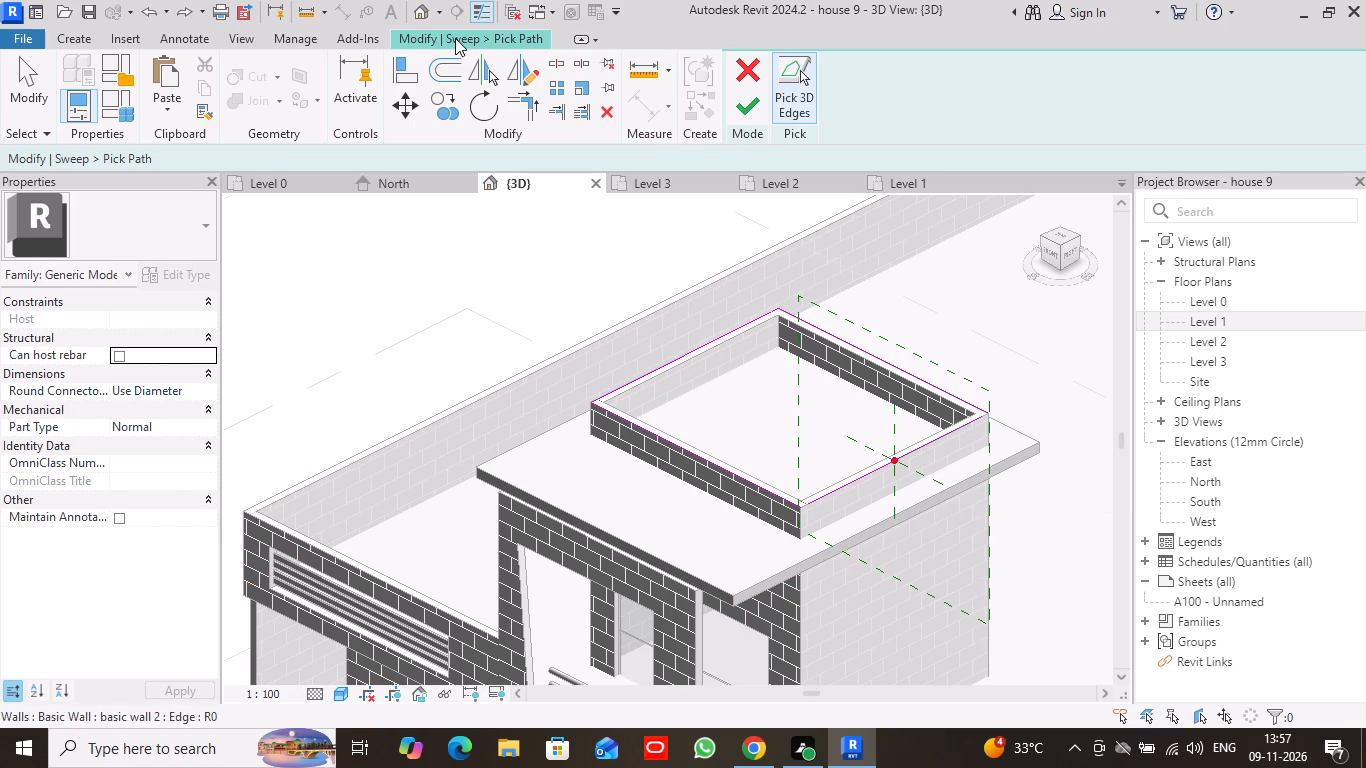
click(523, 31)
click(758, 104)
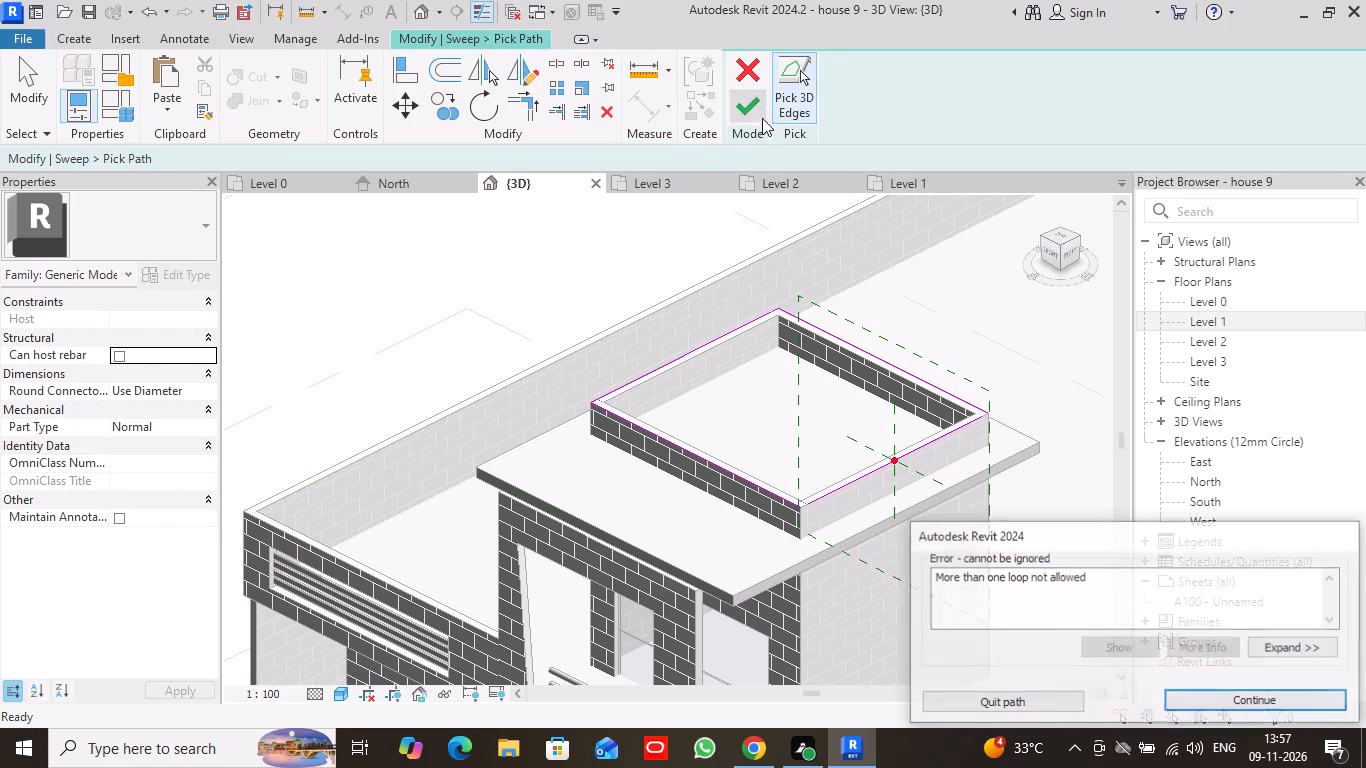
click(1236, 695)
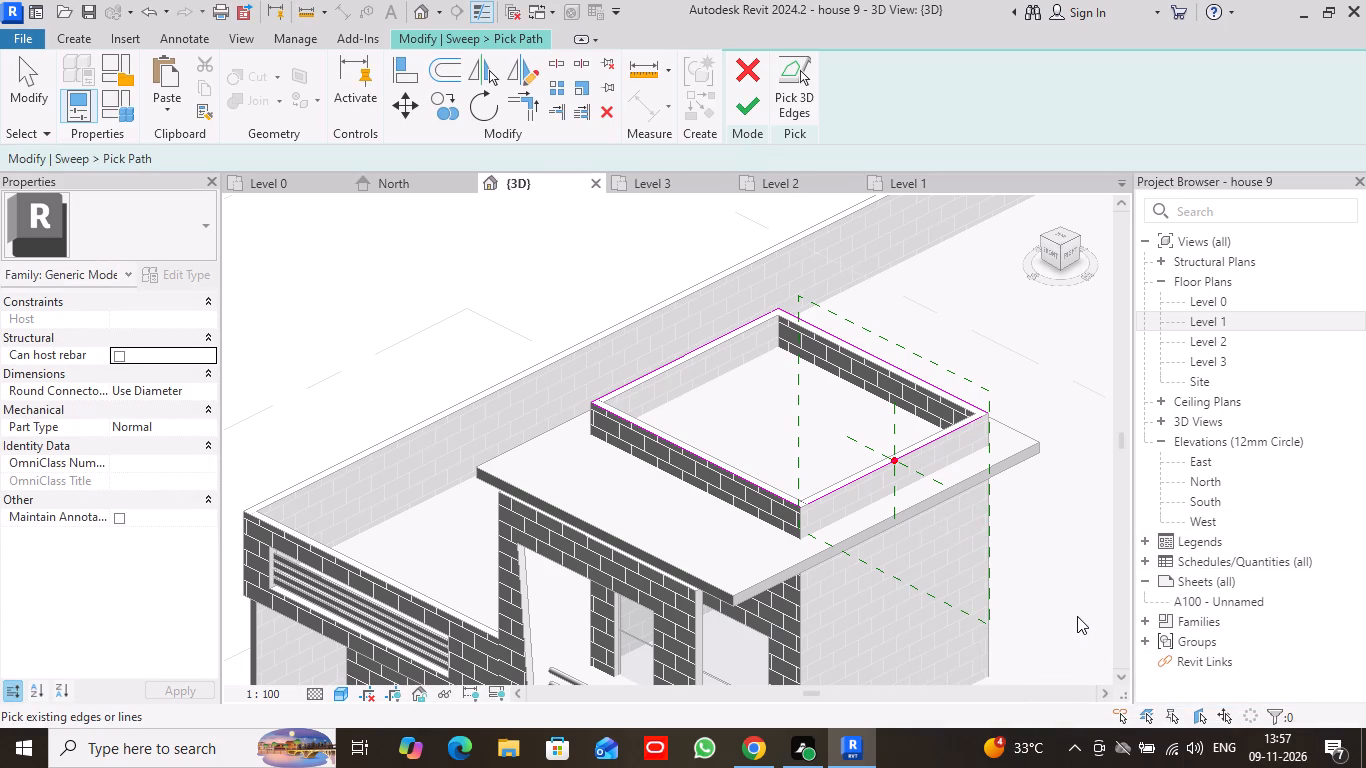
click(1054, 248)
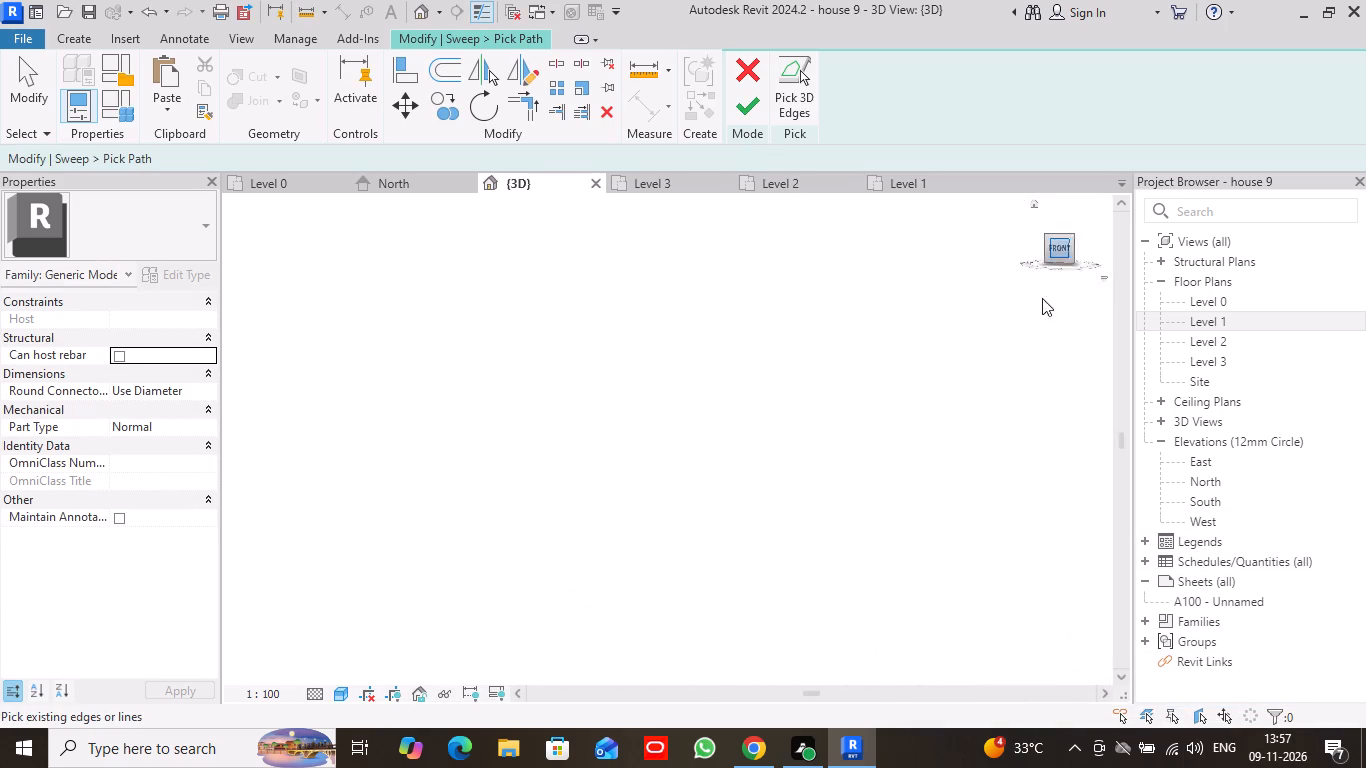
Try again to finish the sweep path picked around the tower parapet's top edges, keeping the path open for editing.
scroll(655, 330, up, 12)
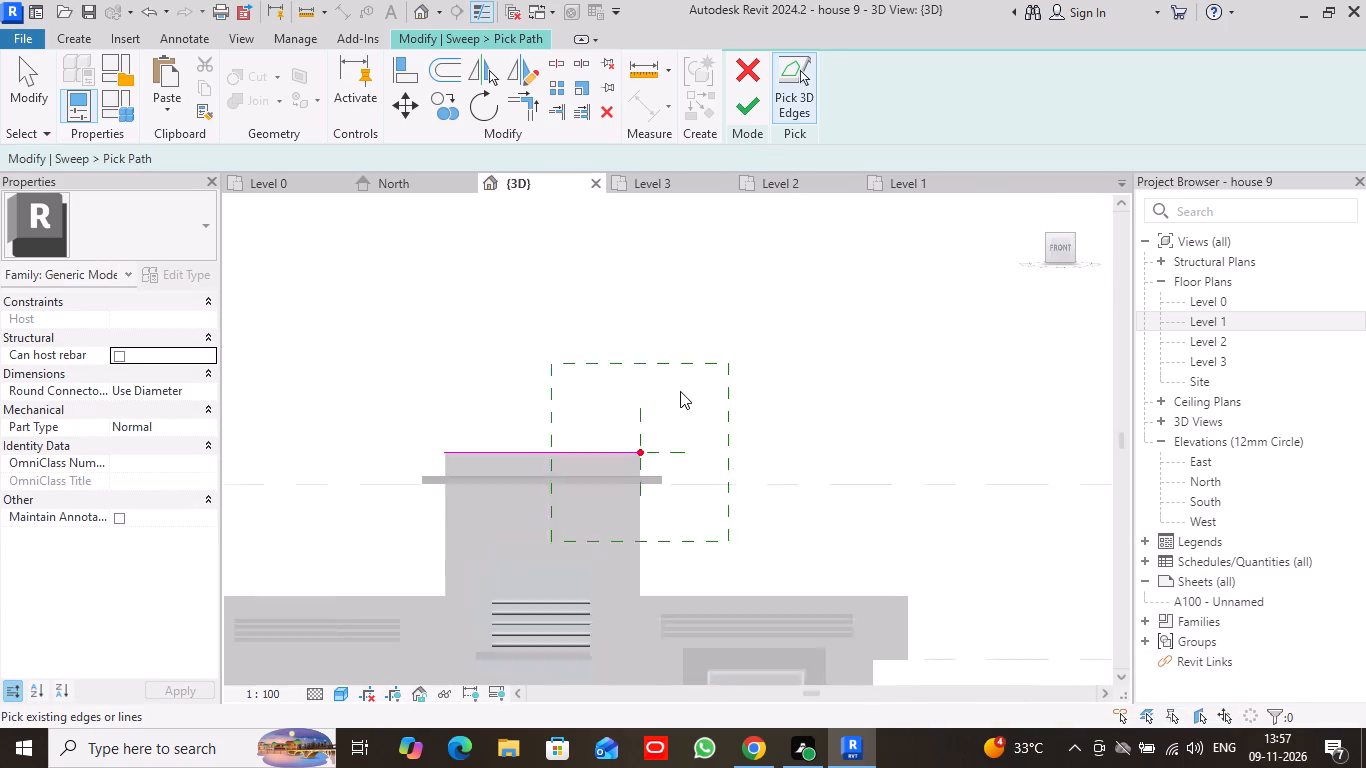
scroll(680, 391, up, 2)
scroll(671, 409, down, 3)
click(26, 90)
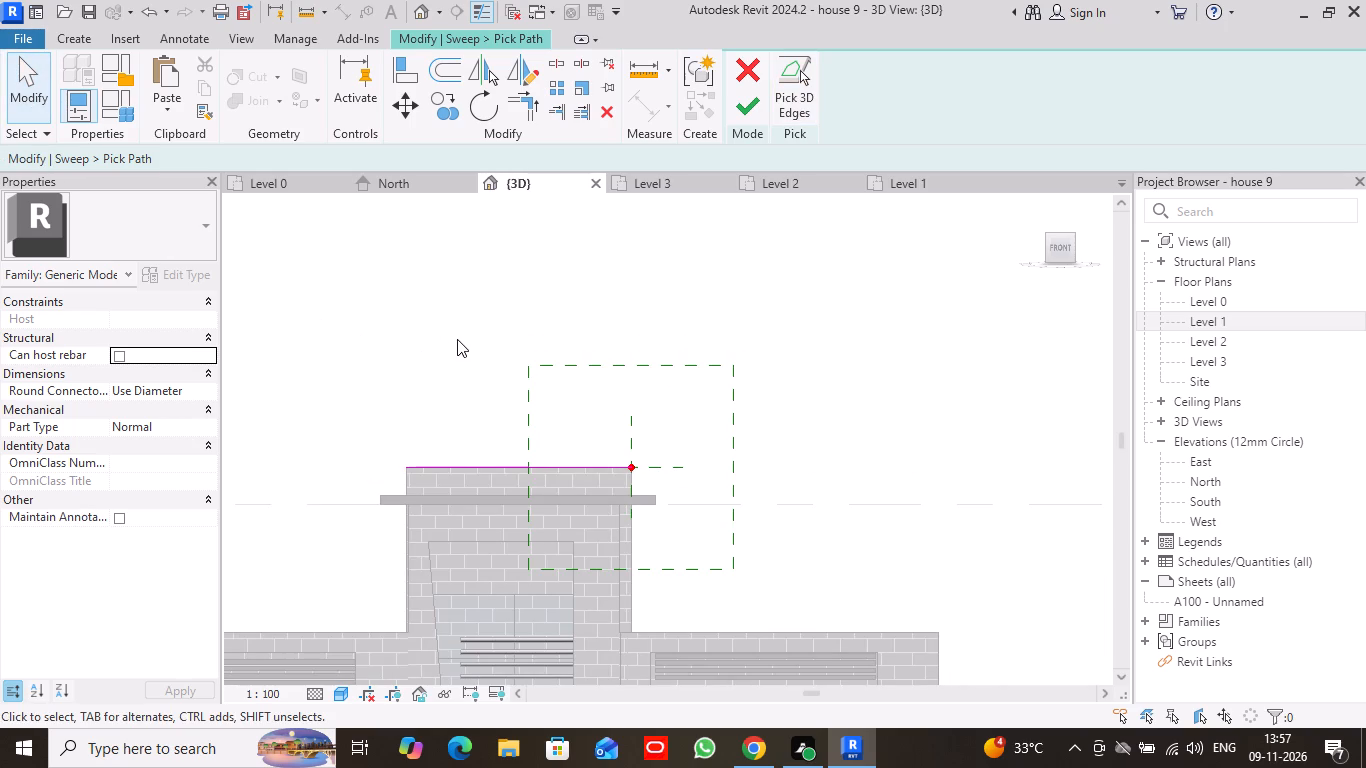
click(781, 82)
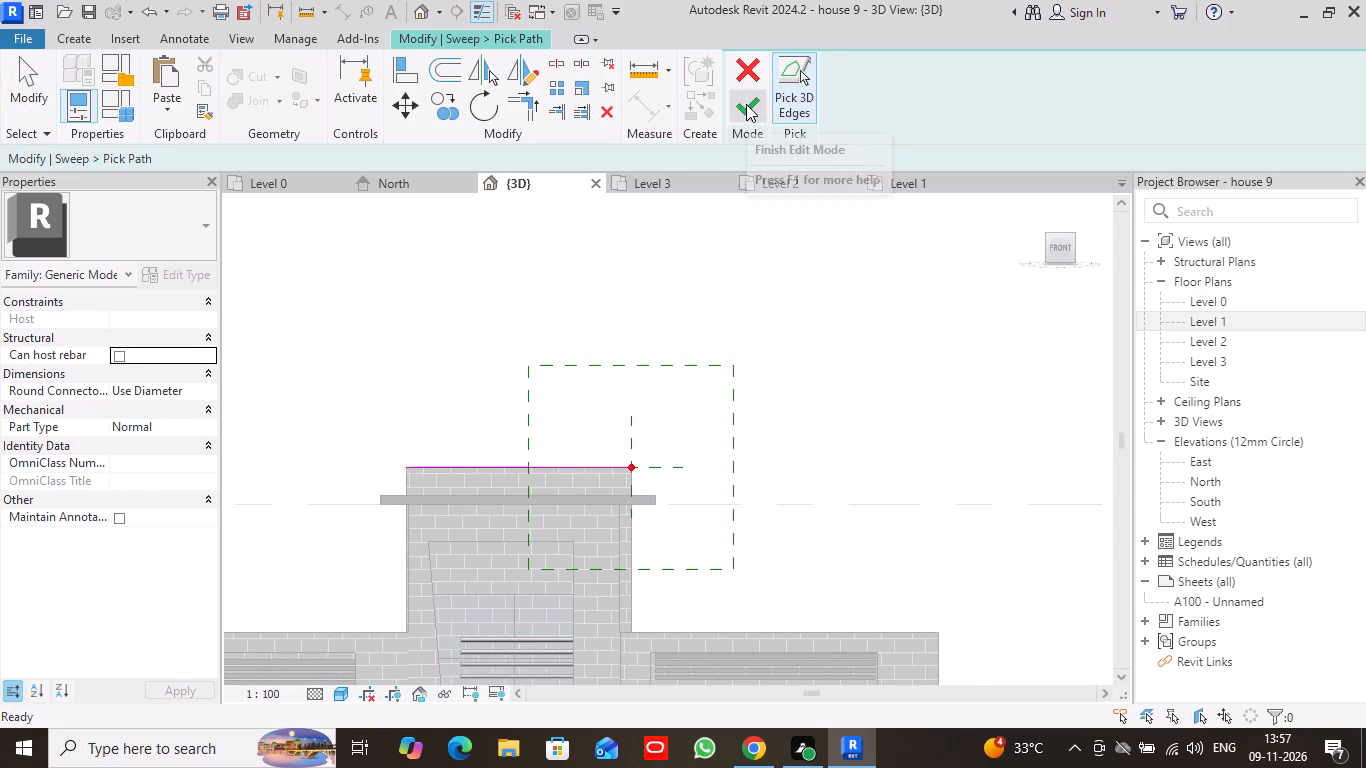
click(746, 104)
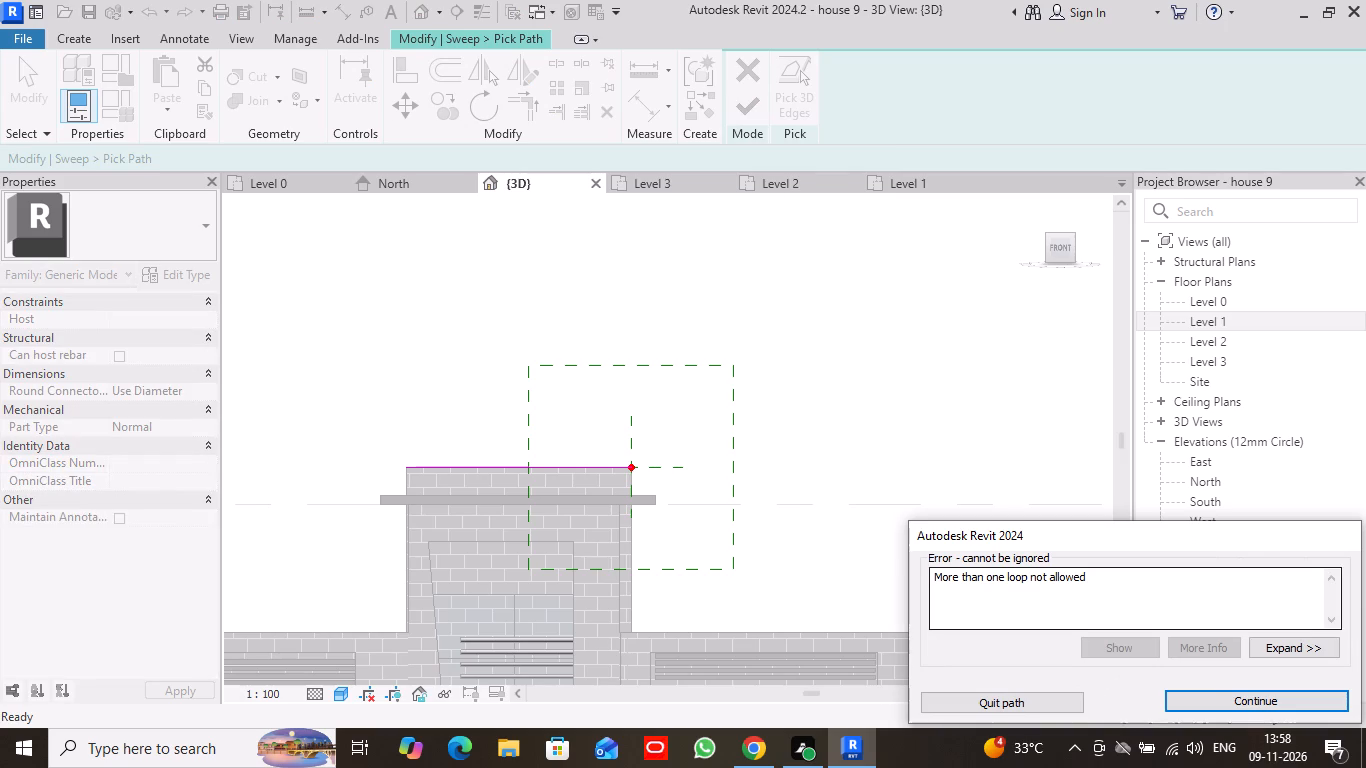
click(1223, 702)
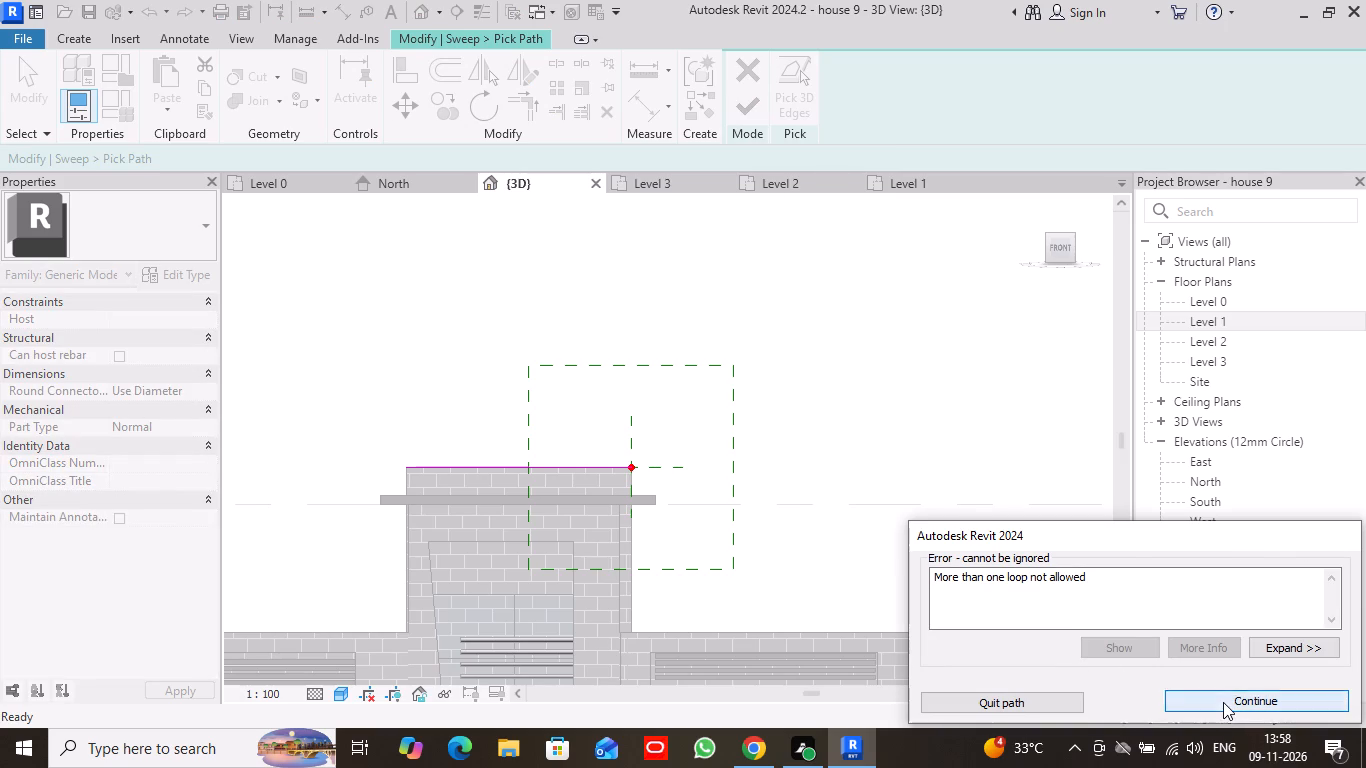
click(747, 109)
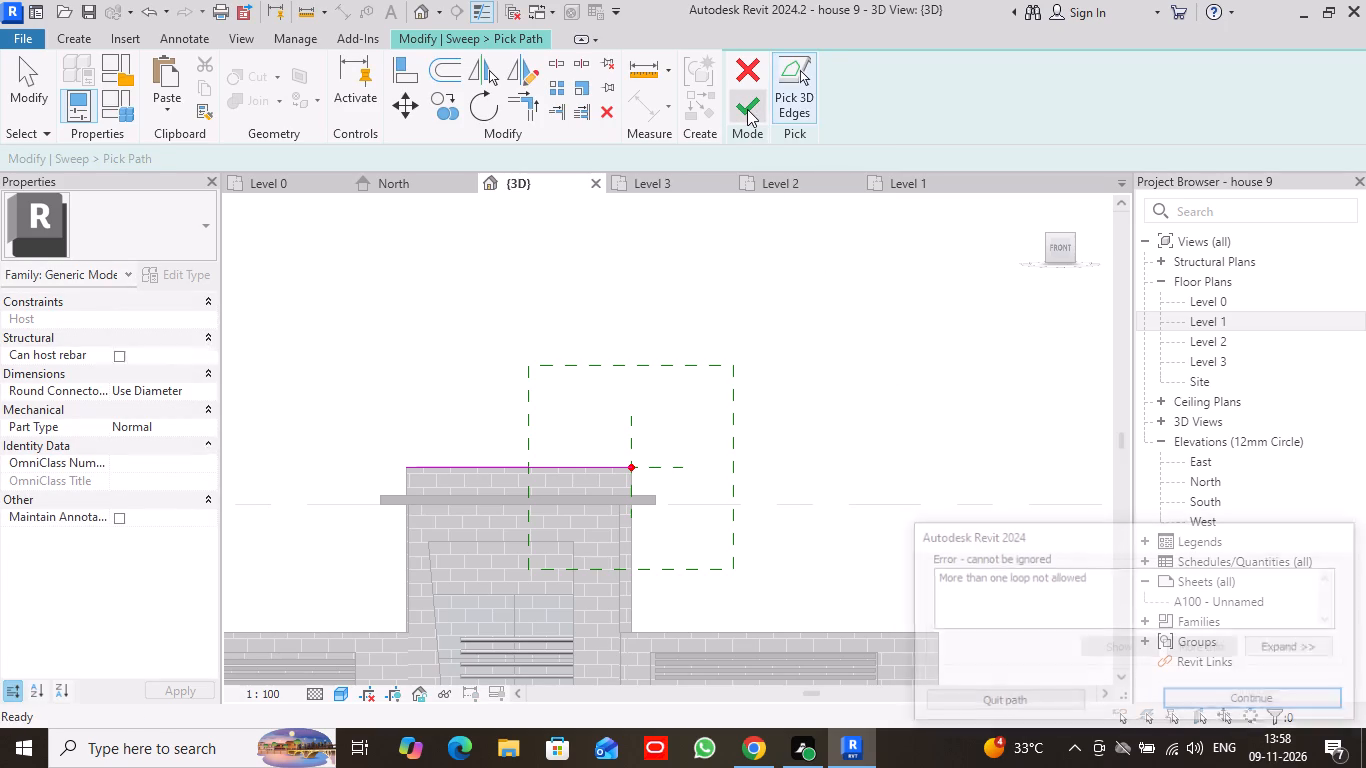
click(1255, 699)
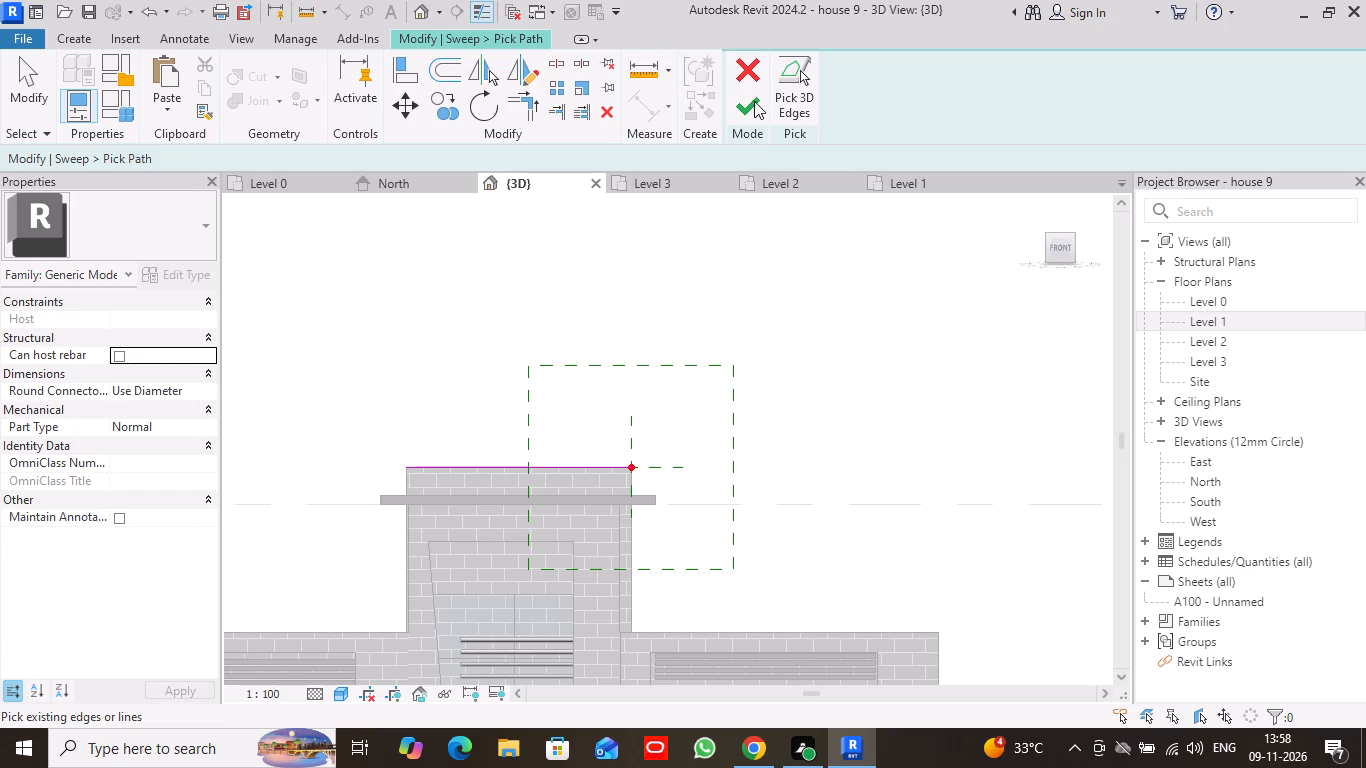
Discard the picked parapet path and cancel the whole sweep.
click(523, 39)
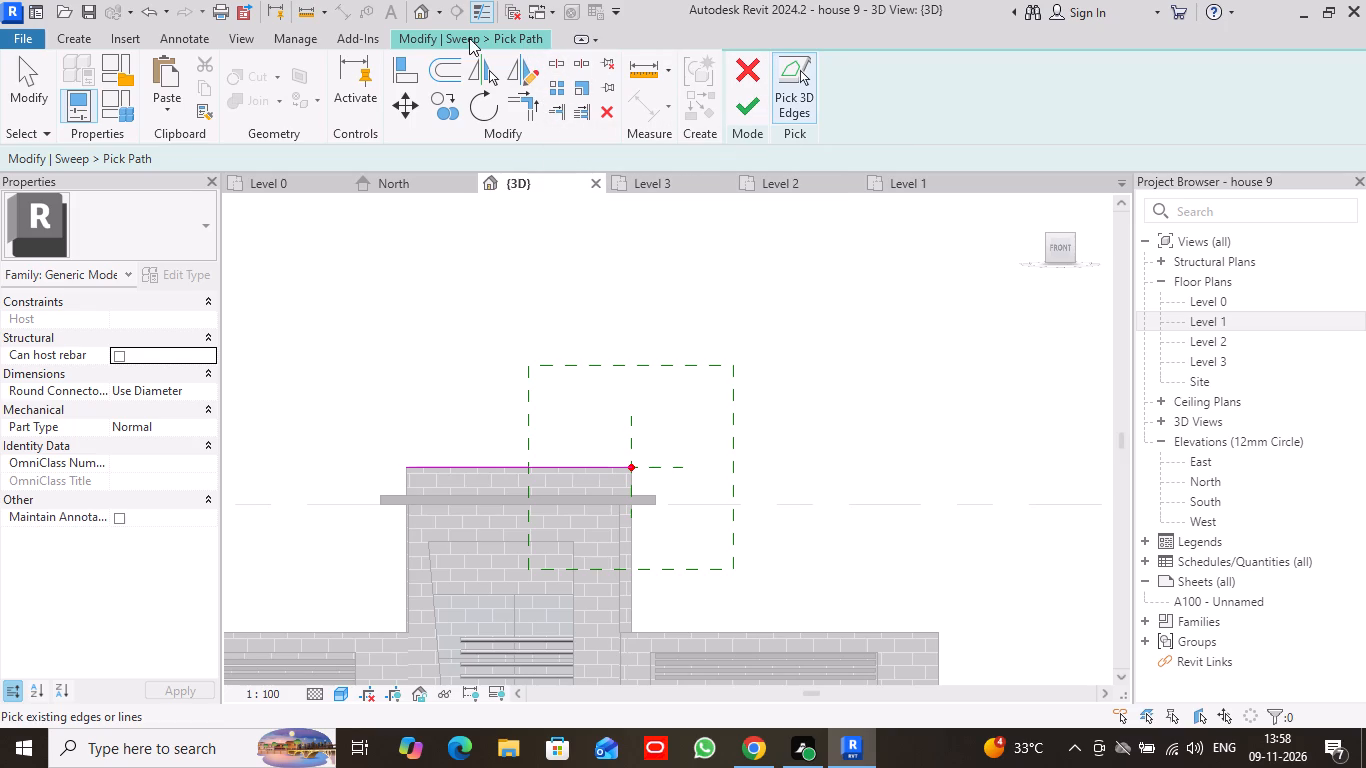
triple_click(462, 38)
double_click(462, 38)
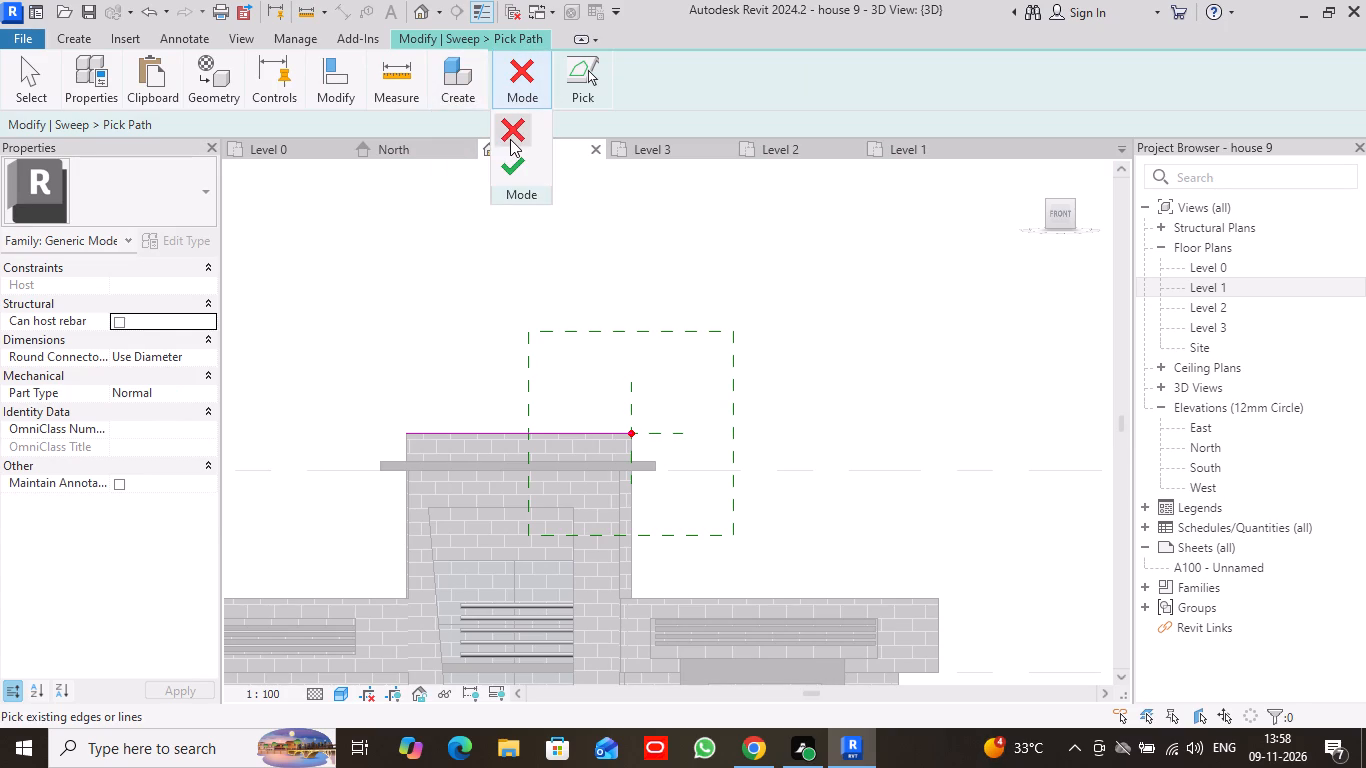
click(510, 139)
click(733, 378)
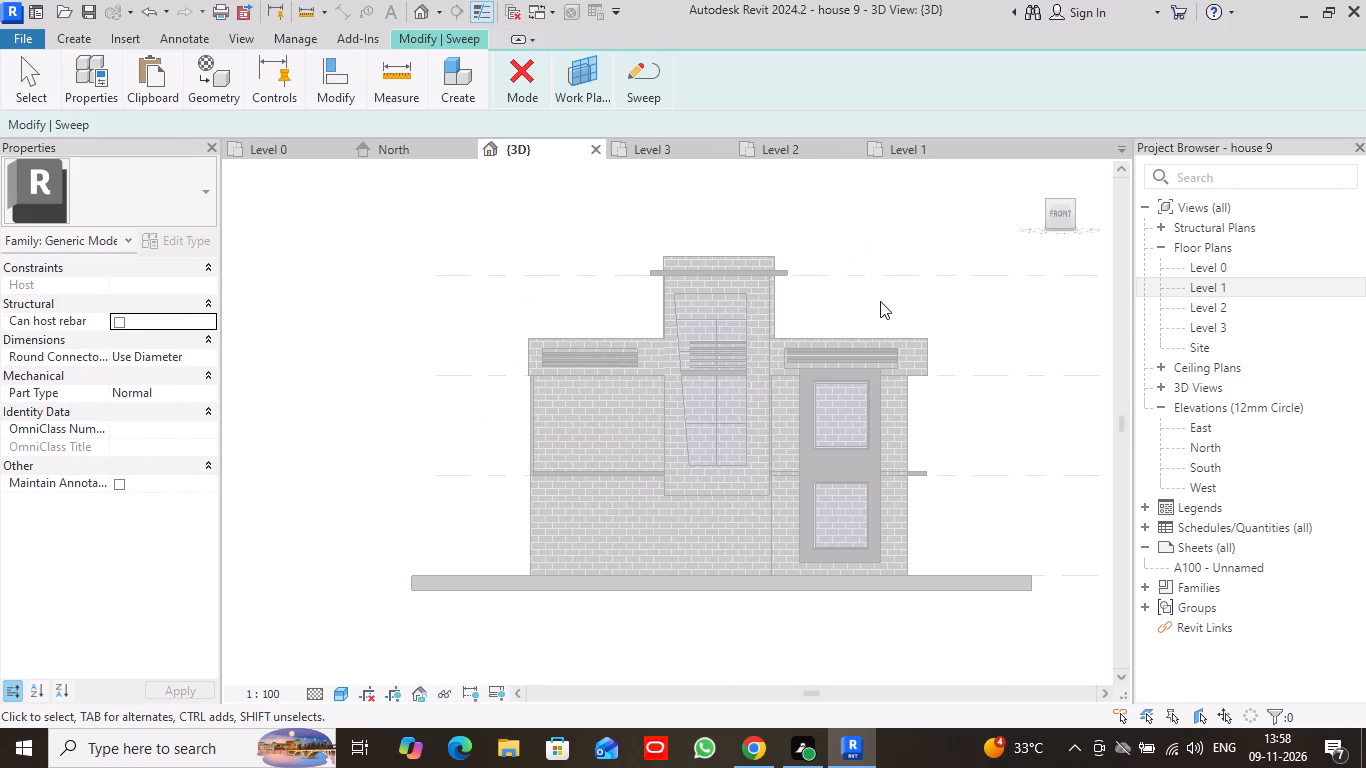
click(530, 83)
click(518, 123)
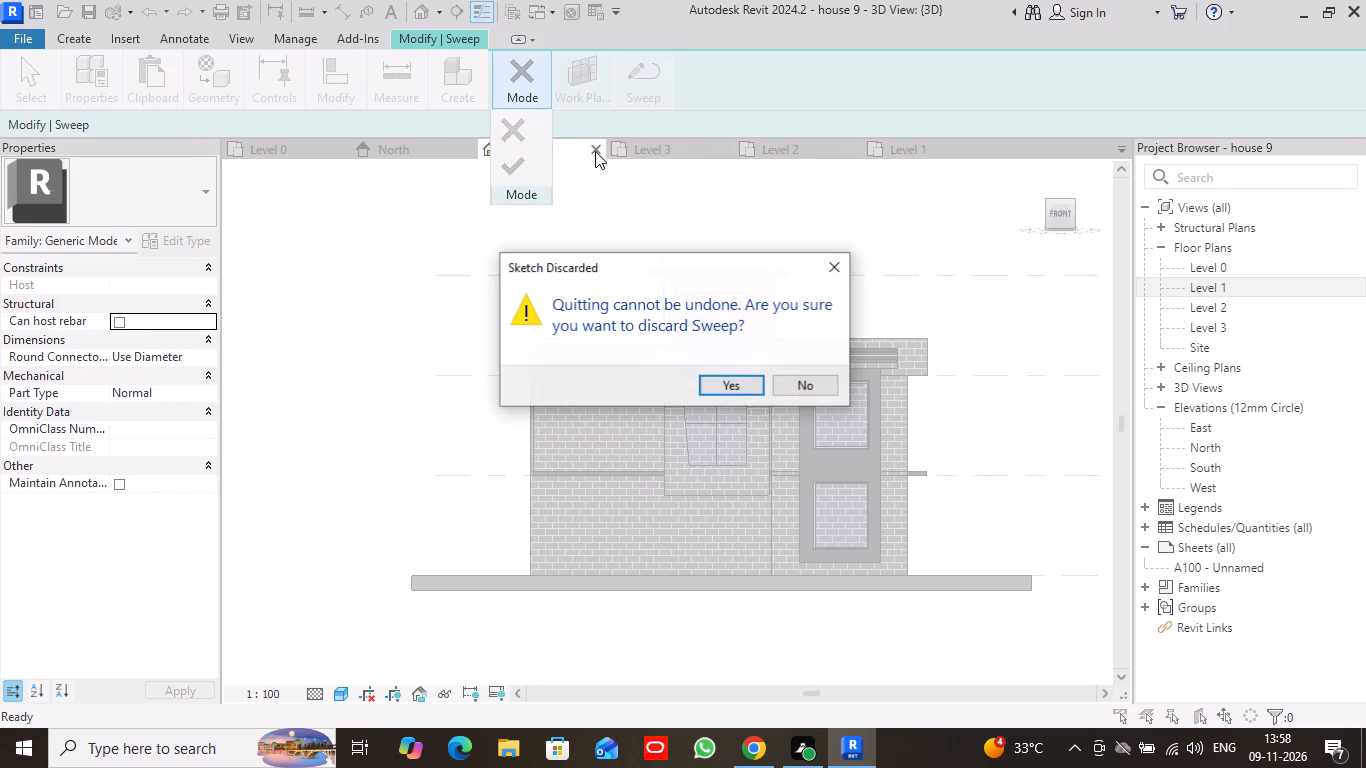
click(740, 383)
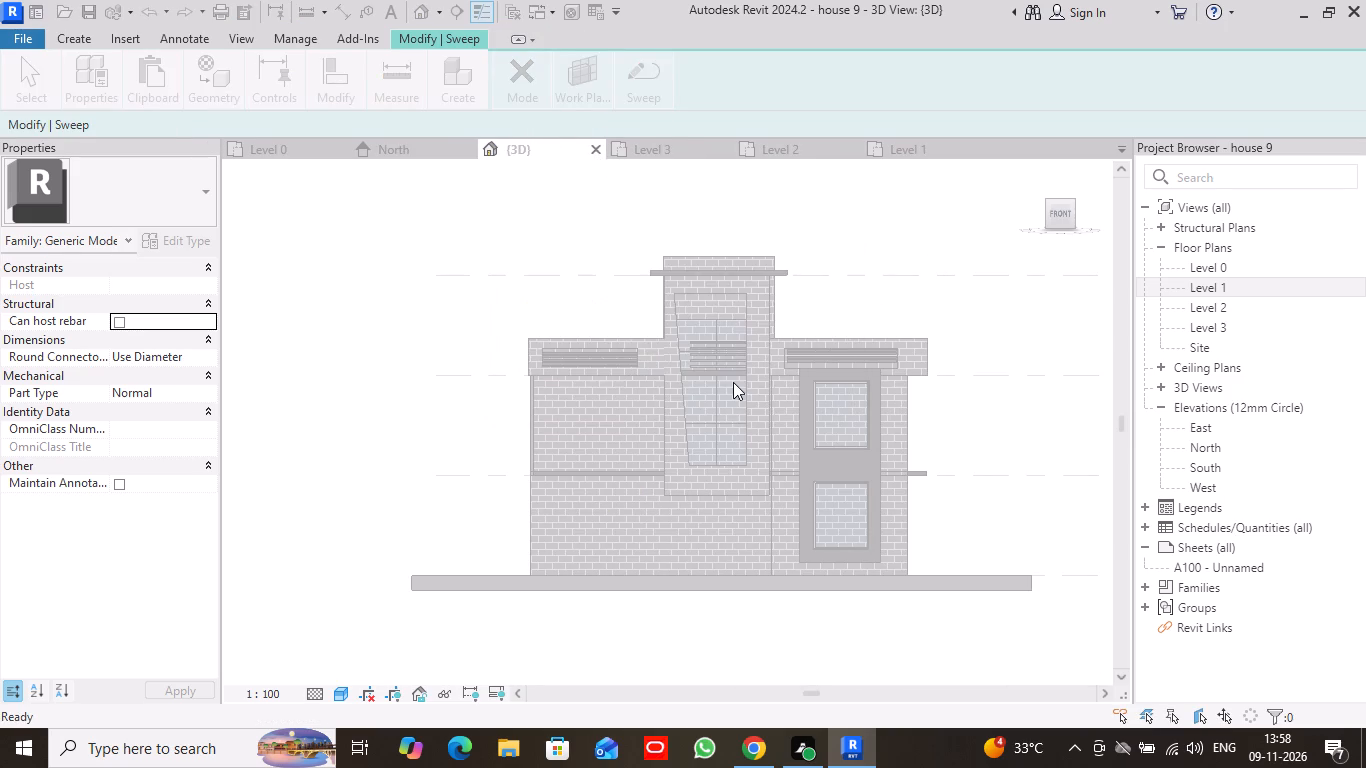
Cancel the in-place Generic Models element for the tower parapet and return to the project.
click(499, 75)
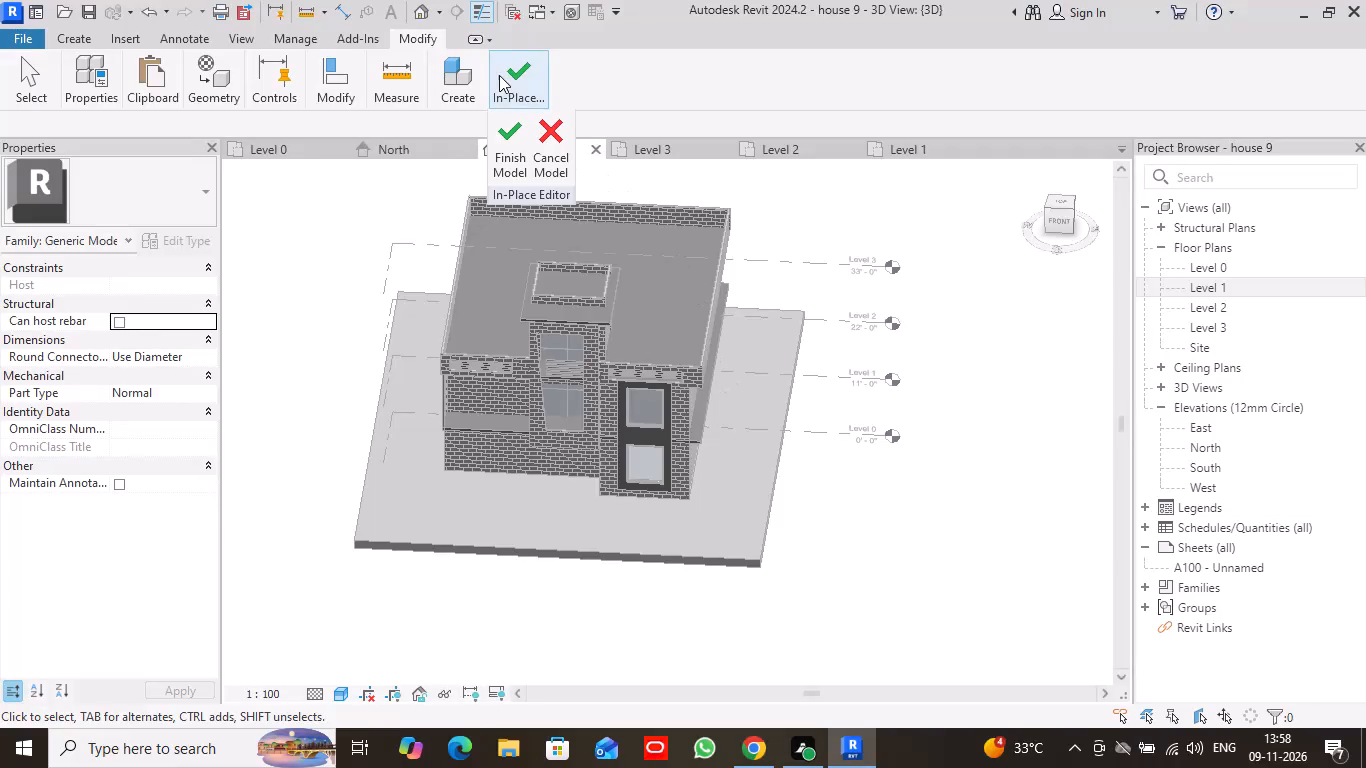
click(27, 78)
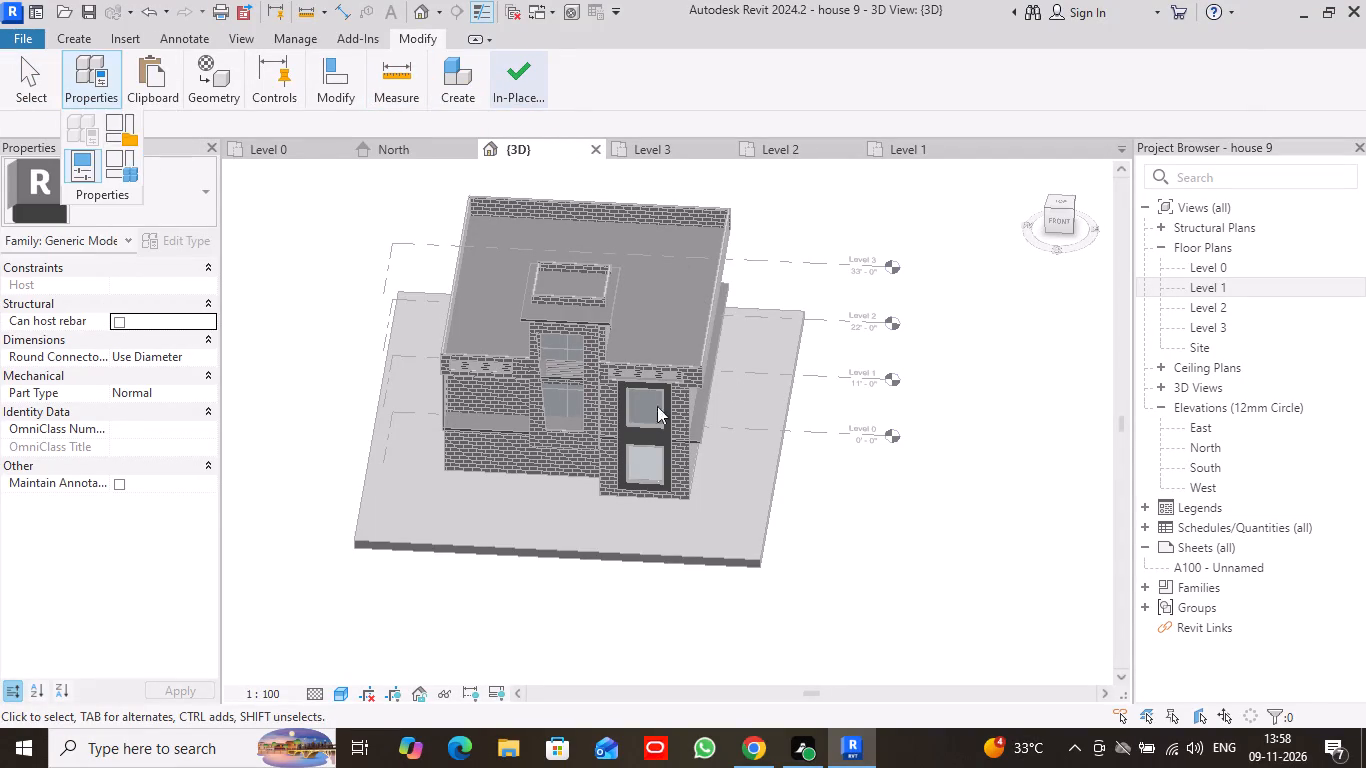
scroll(980, 348, down, 3)
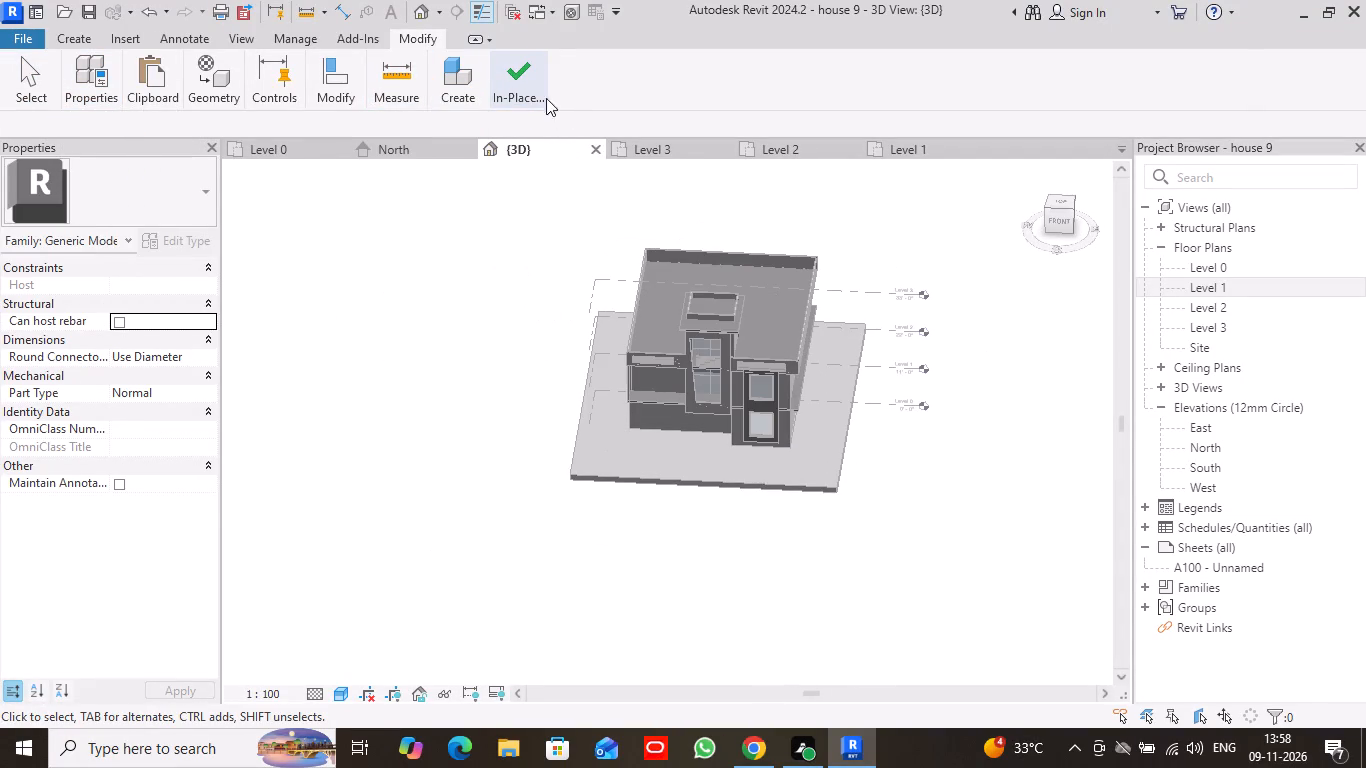
click(523, 77)
click(548, 141)
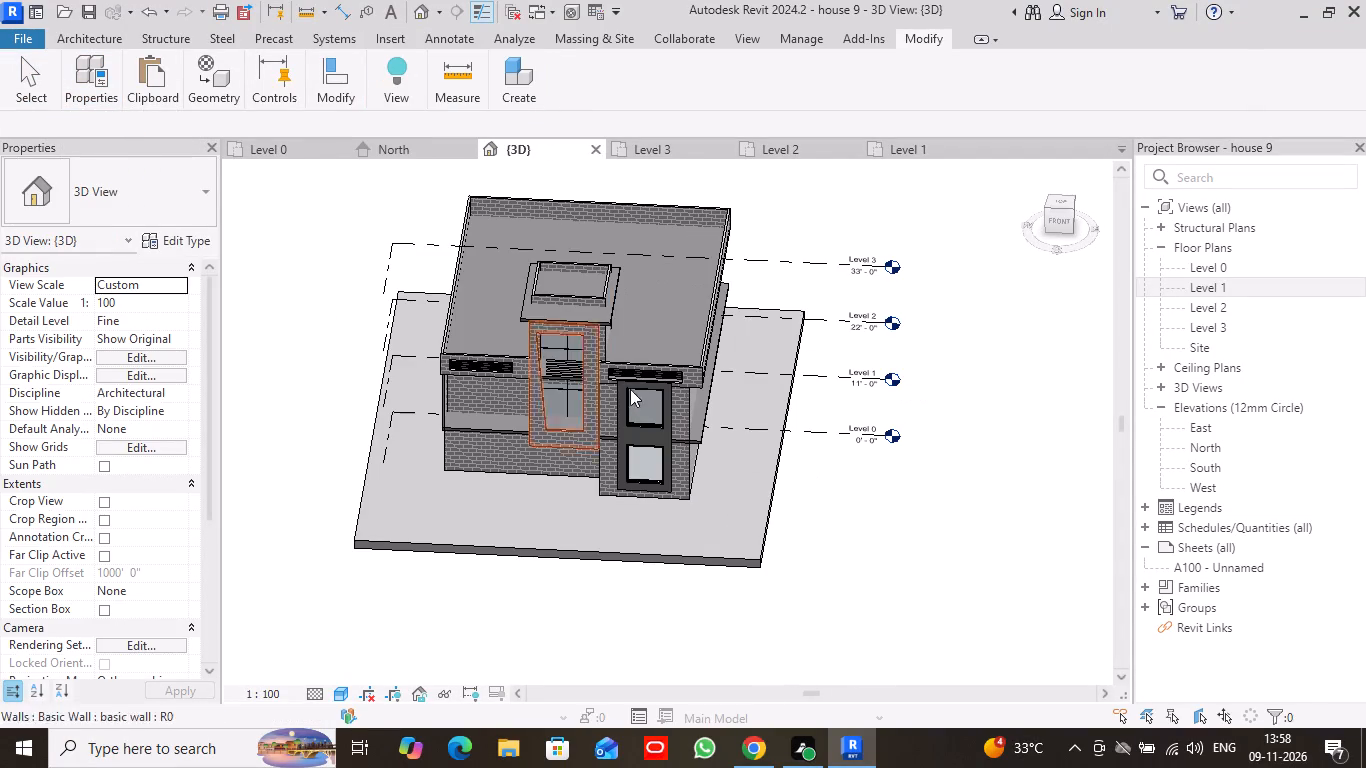
scroll(968, 420, down, 2)
scroll(728, 506, up, 3)
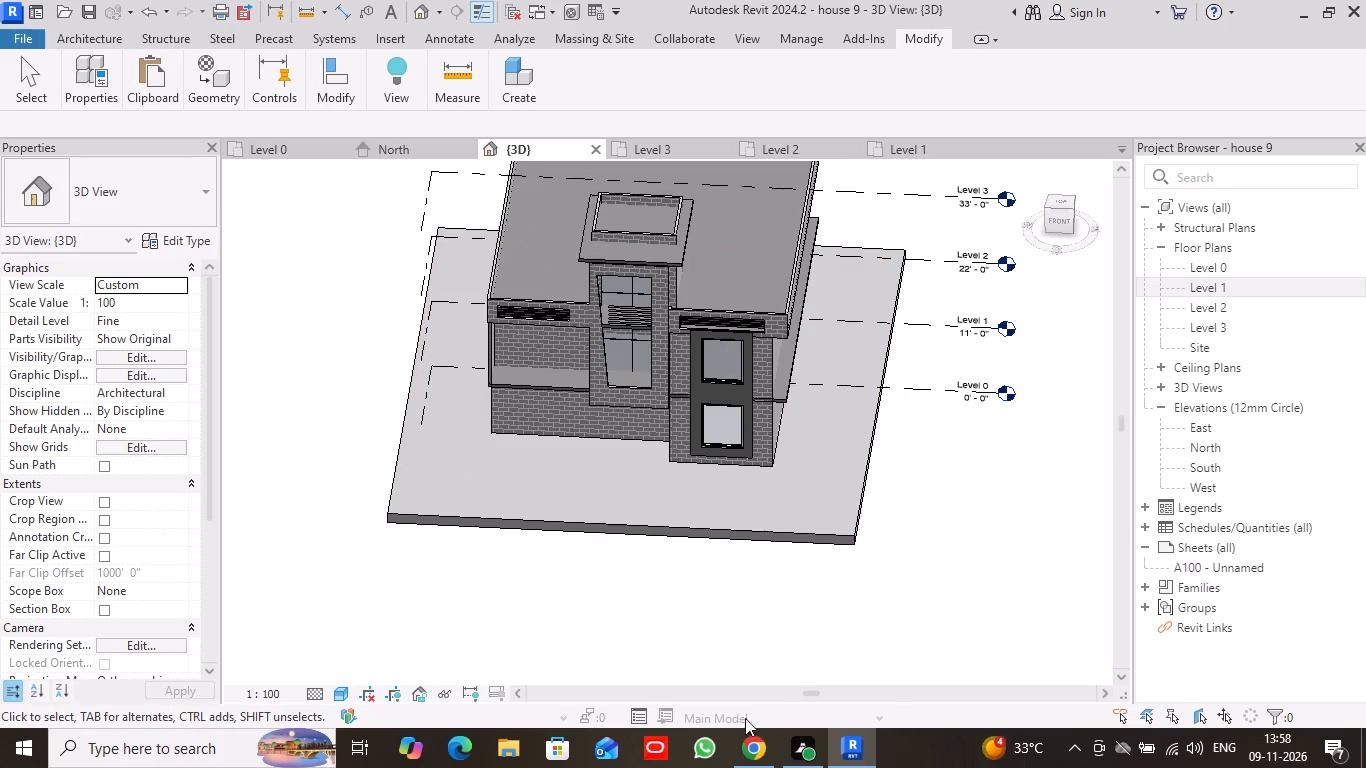
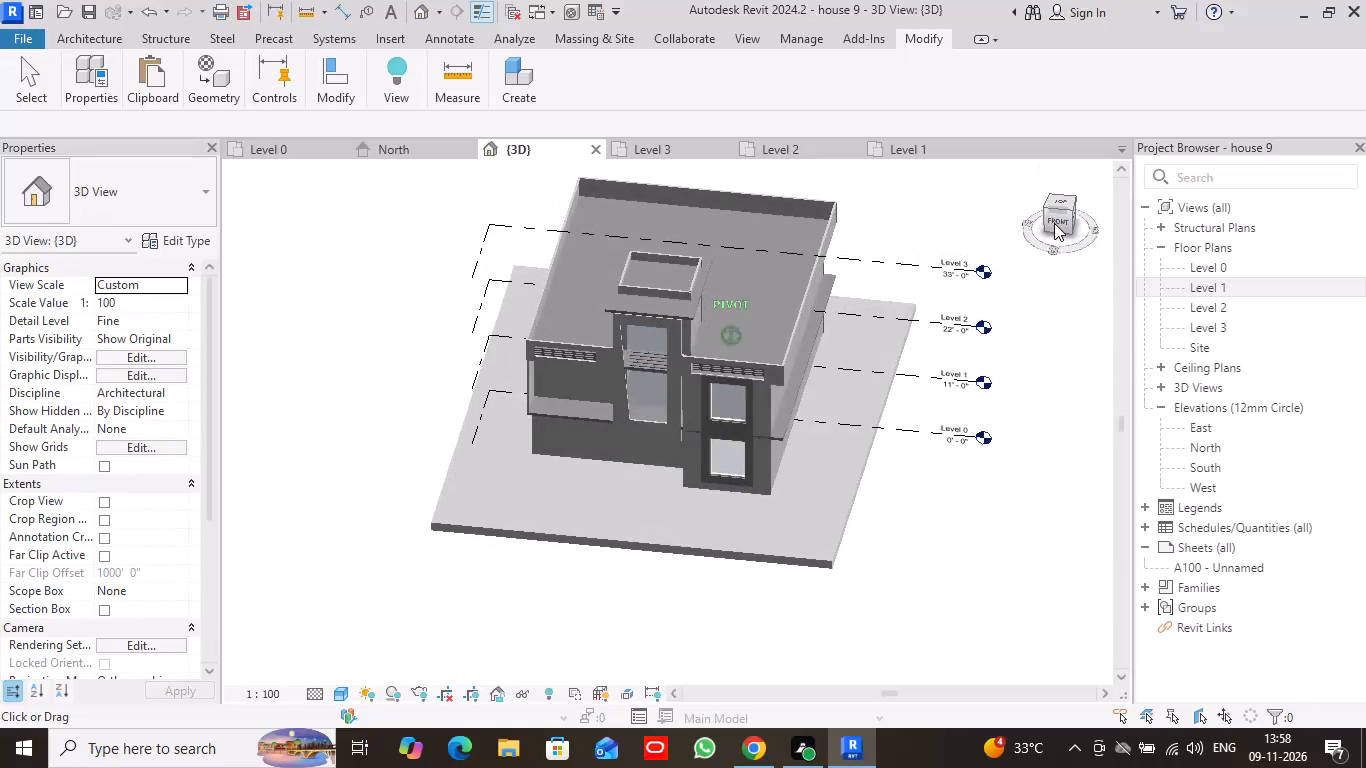
Restore the ribbon to its full display with all tools shown.
scroll(611, 357, up, 6)
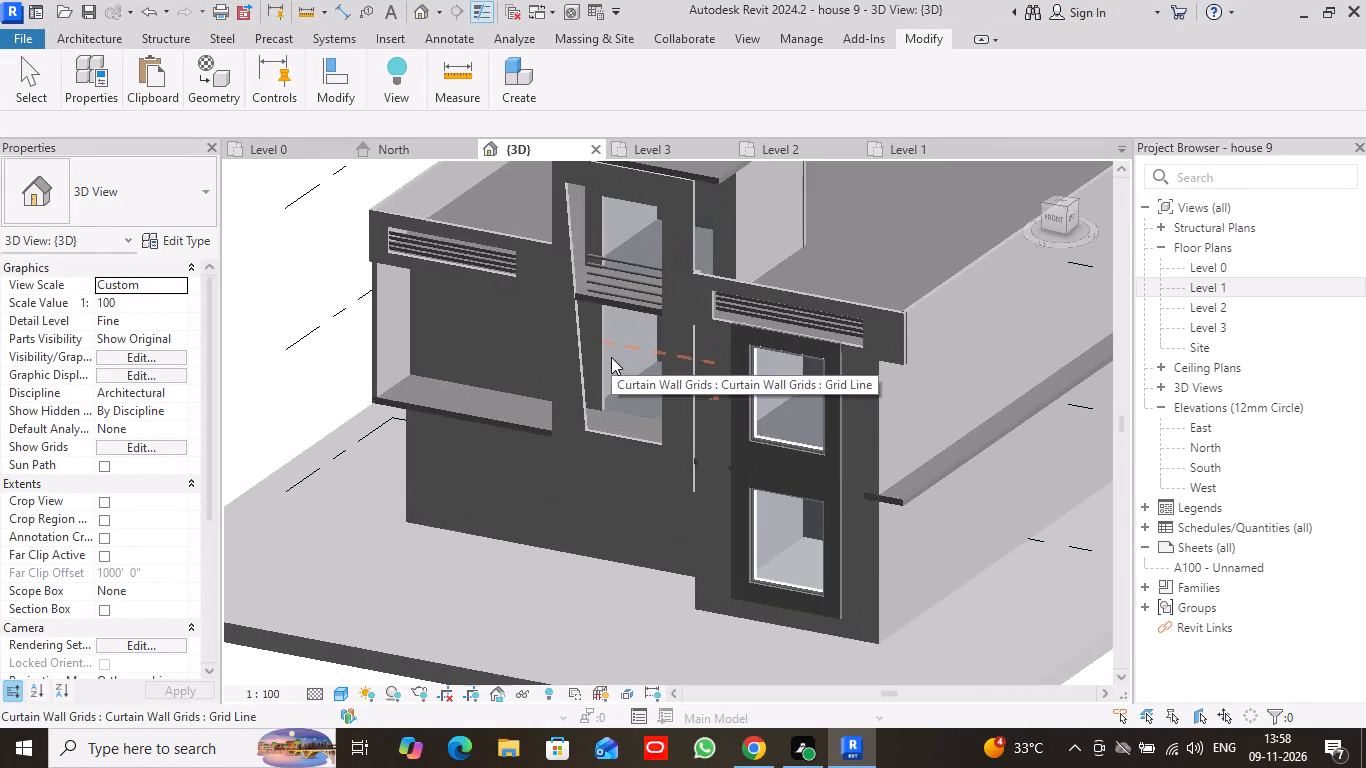
middle_drag(618, 353, 641, 510)
scroll(766, 436, down, 1)
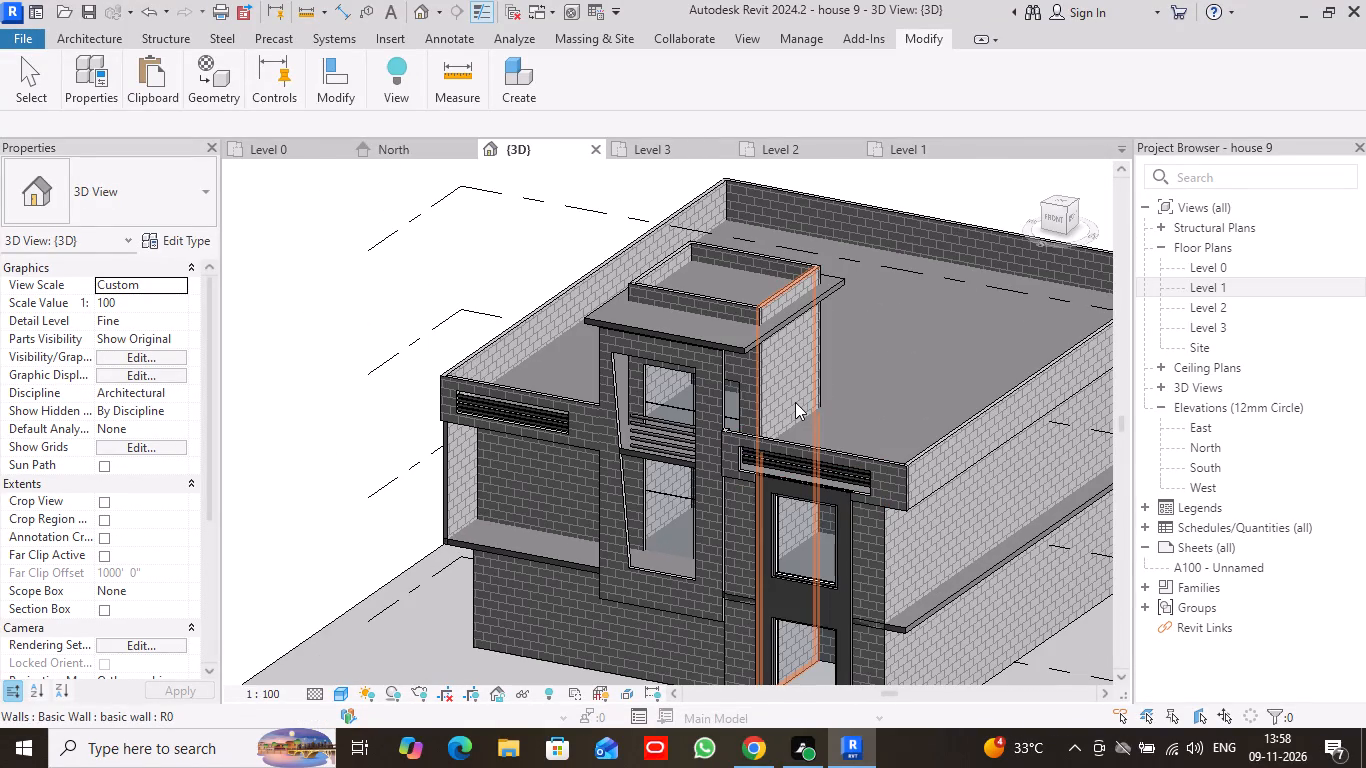
click(995, 40)
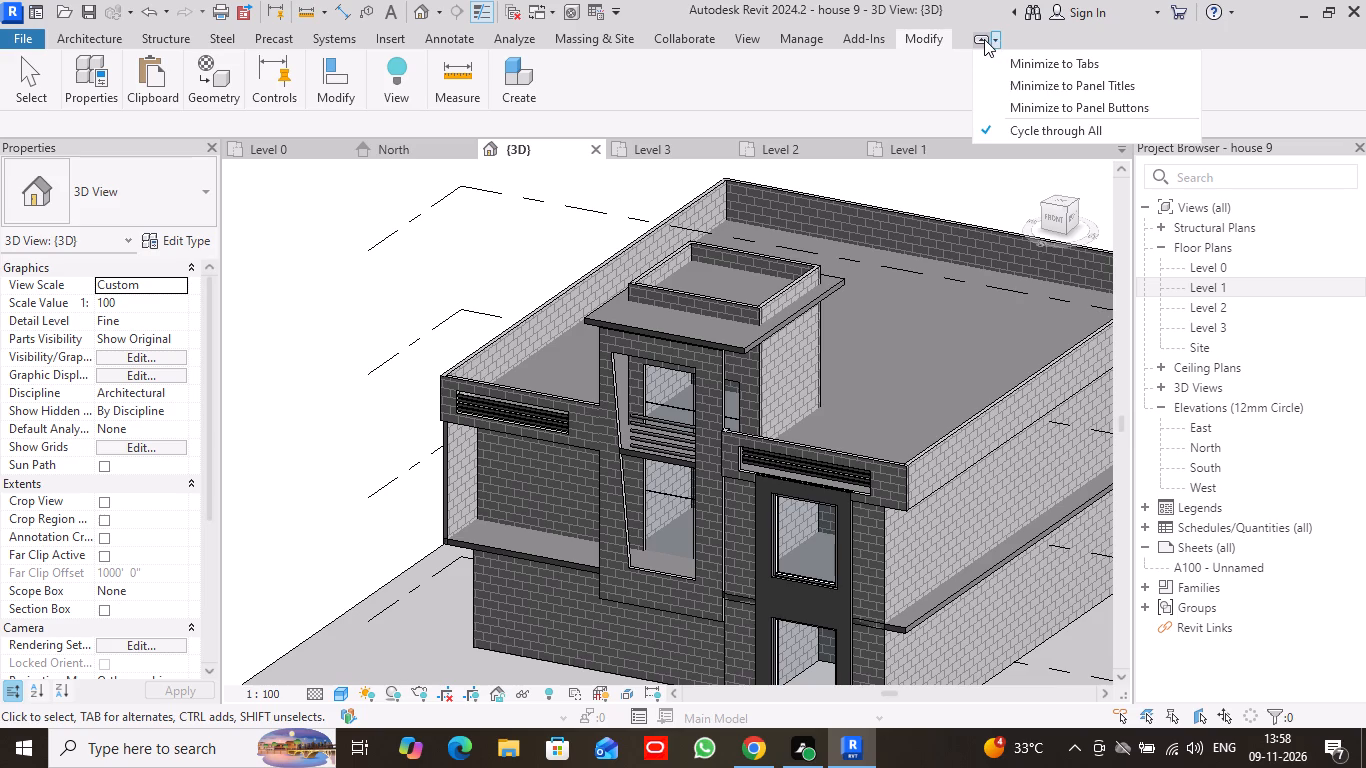
click(984, 39)
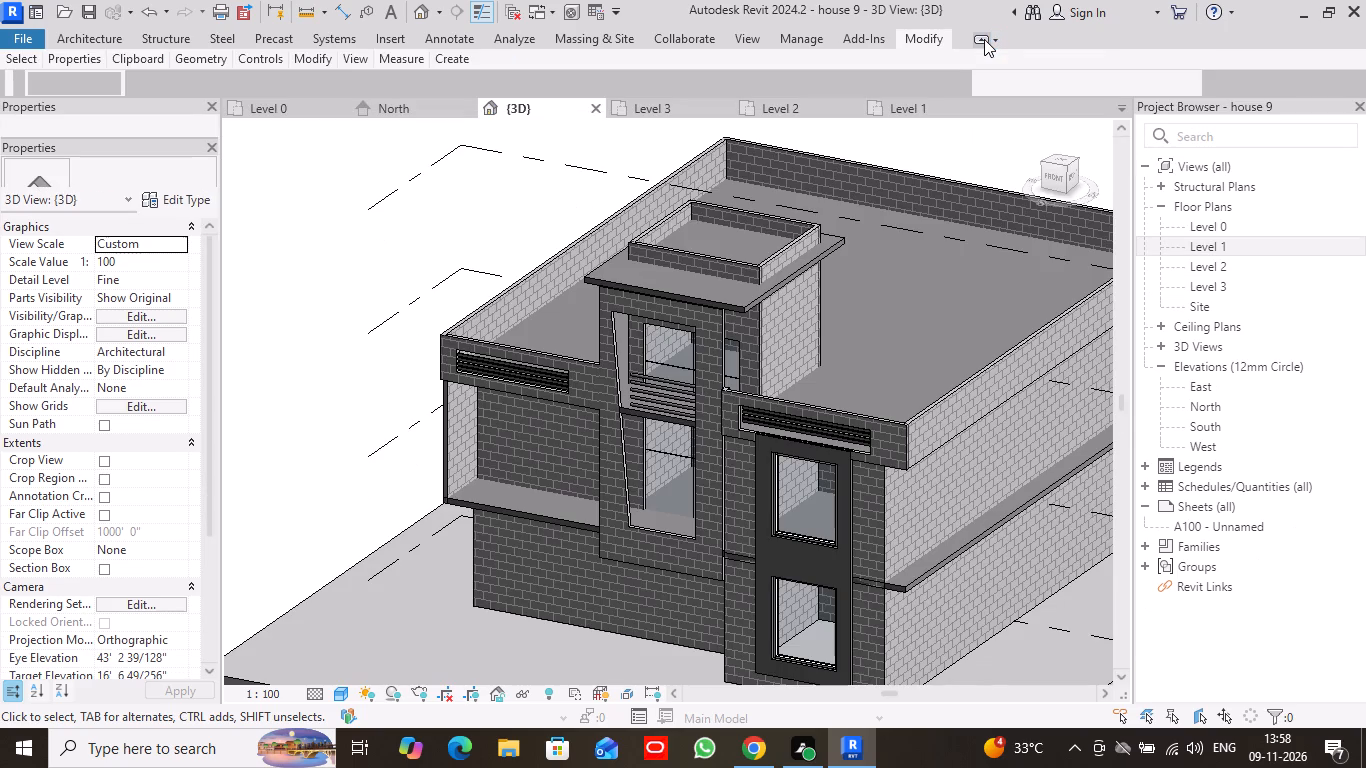
click(982, 39)
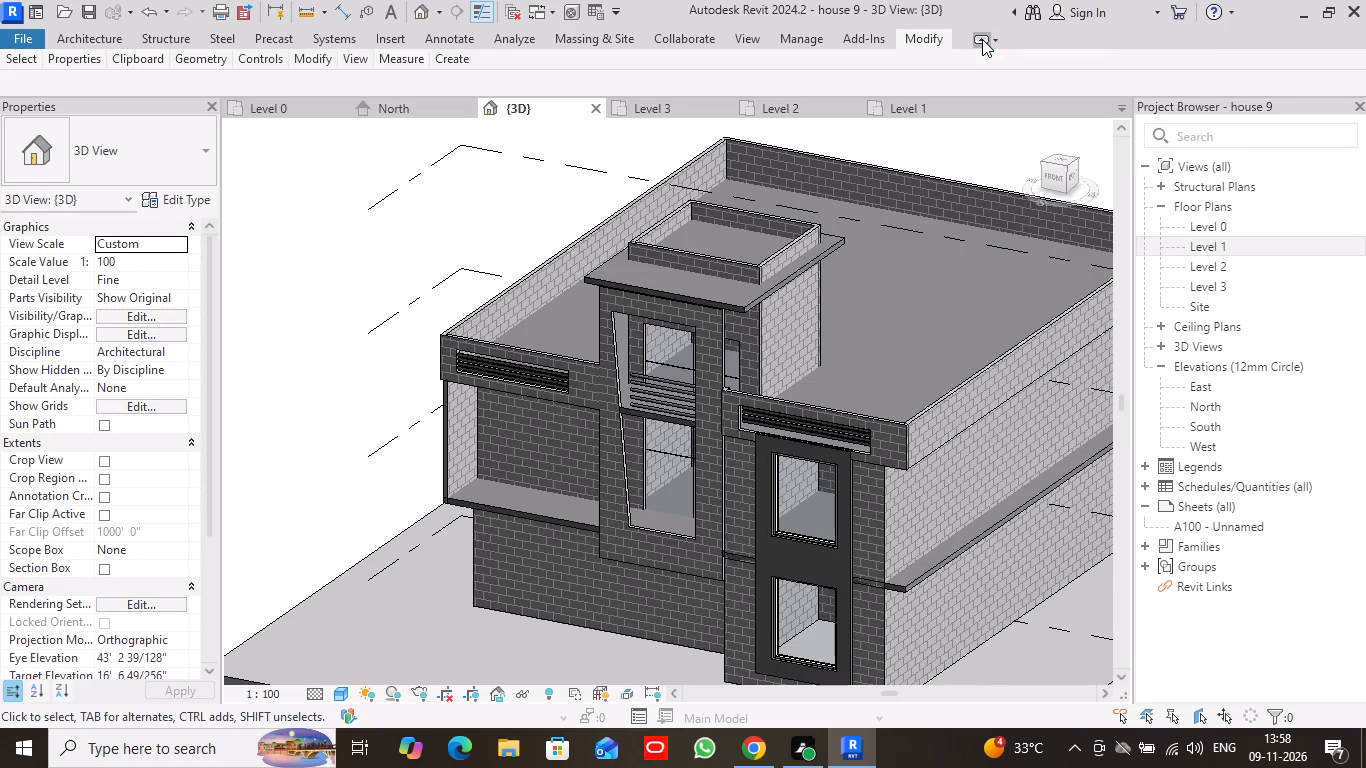
click(982, 39)
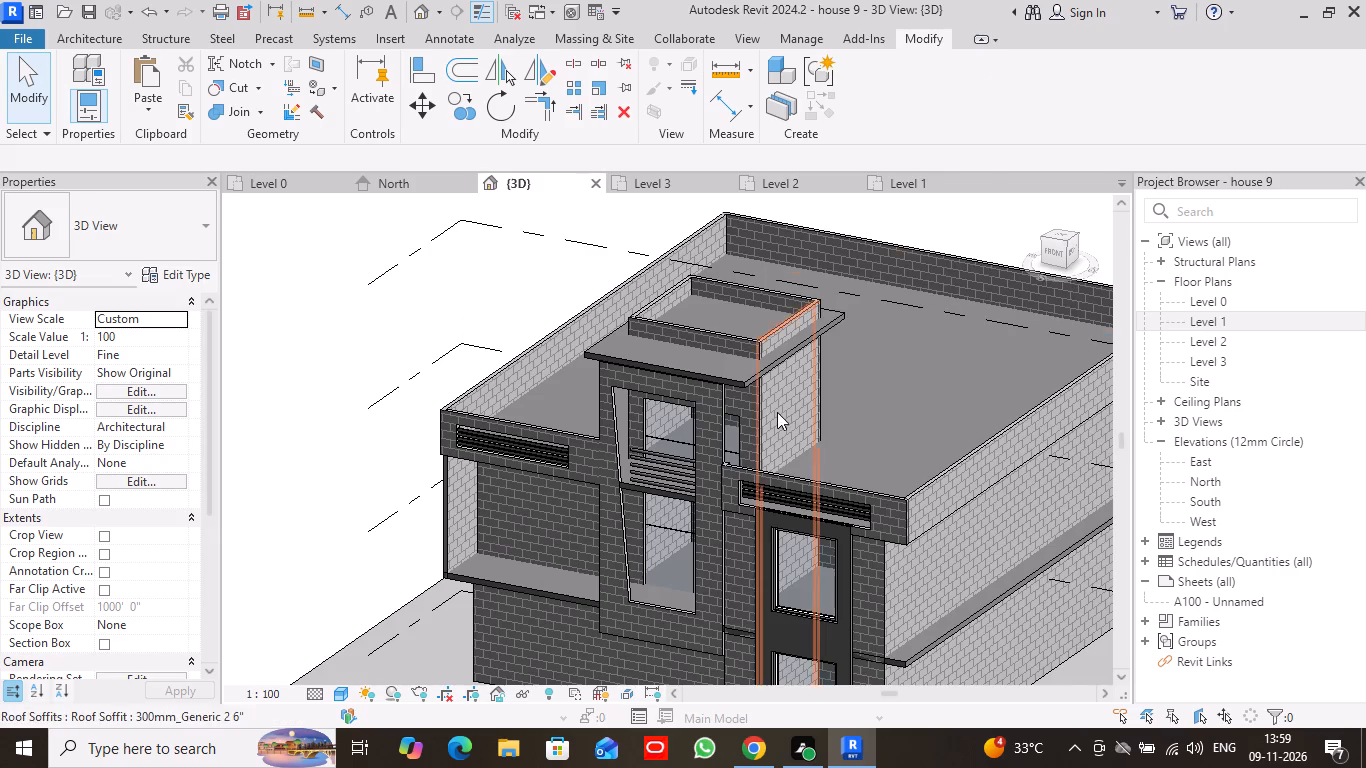
Examine the house's front facade, roof parapet and central tower in the 3D view, dismissing the message notification.
scroll(777, 412, down, 5)
middle_drag(949, 467, 941, 465)
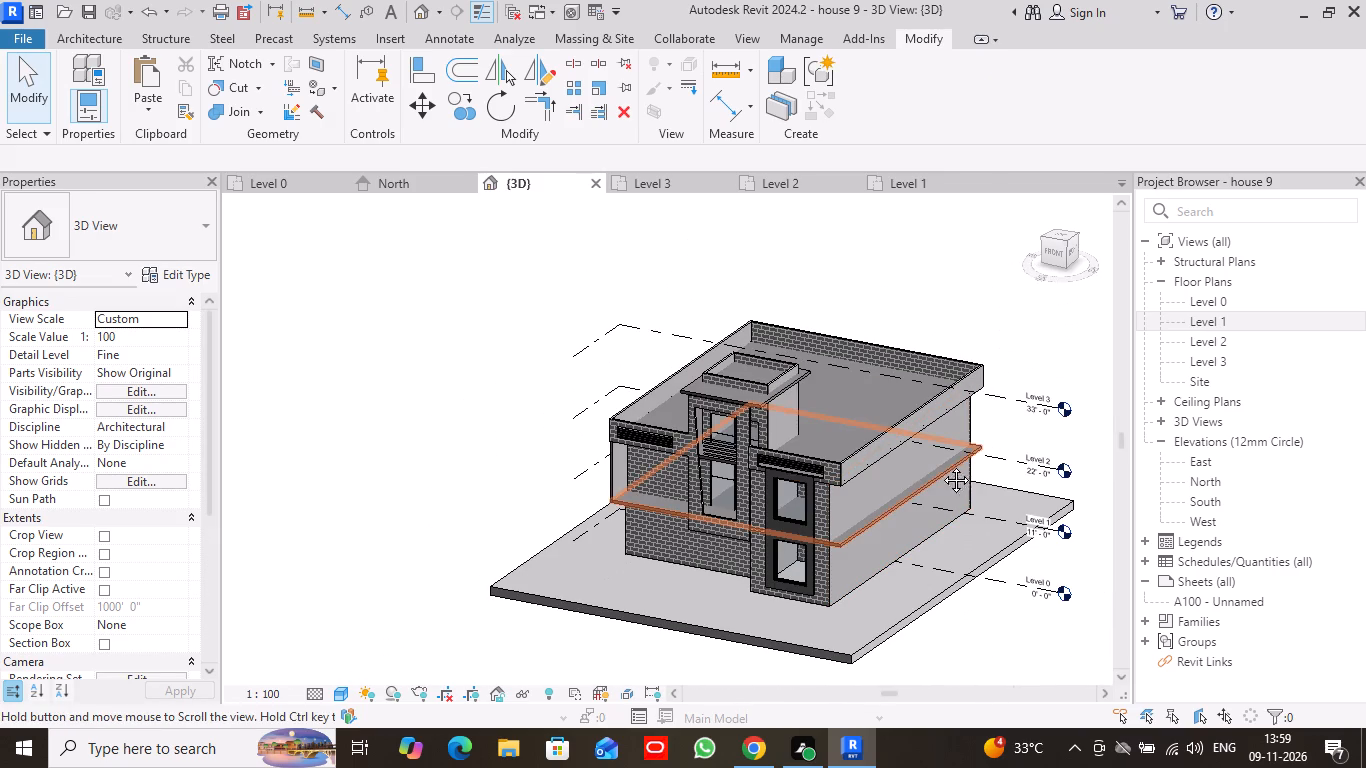
middle_drag(941, 465, 889, 429)
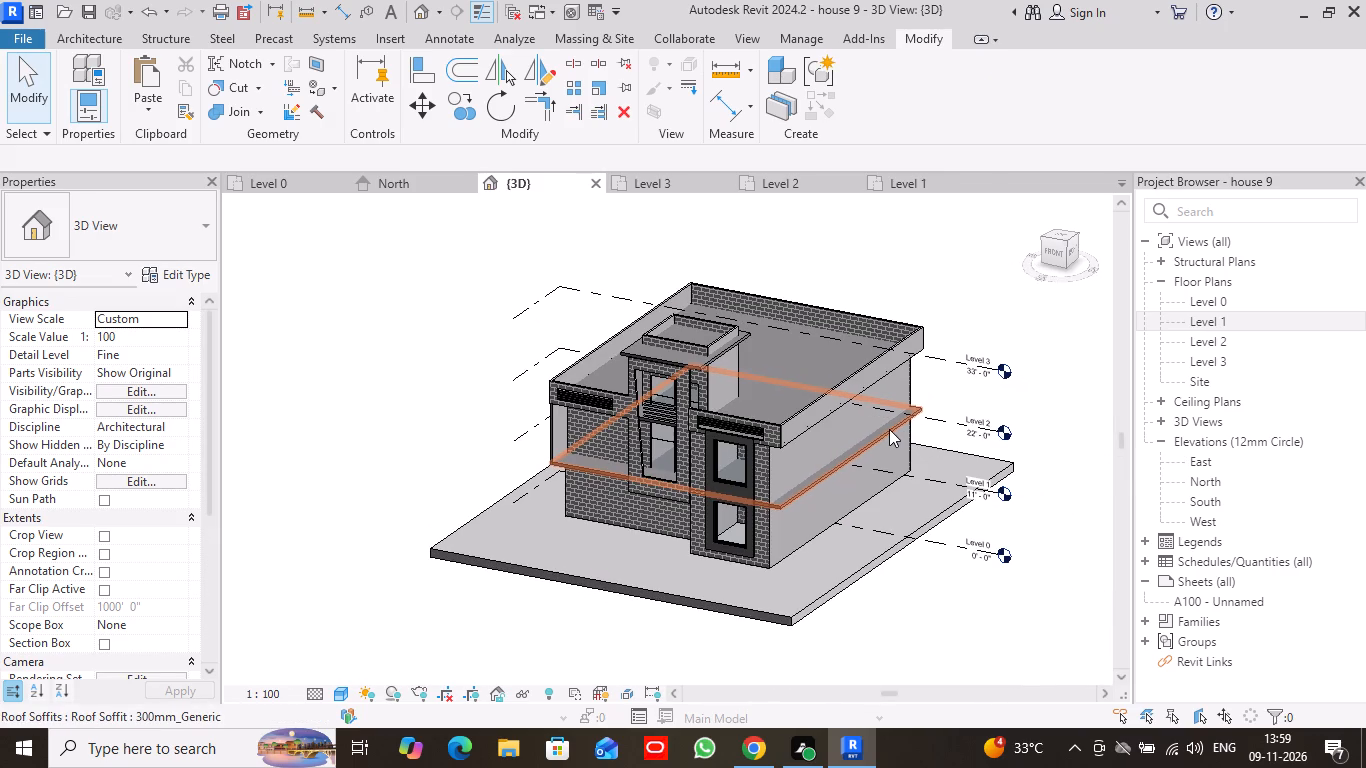
scroll(889, 429, down, 1)
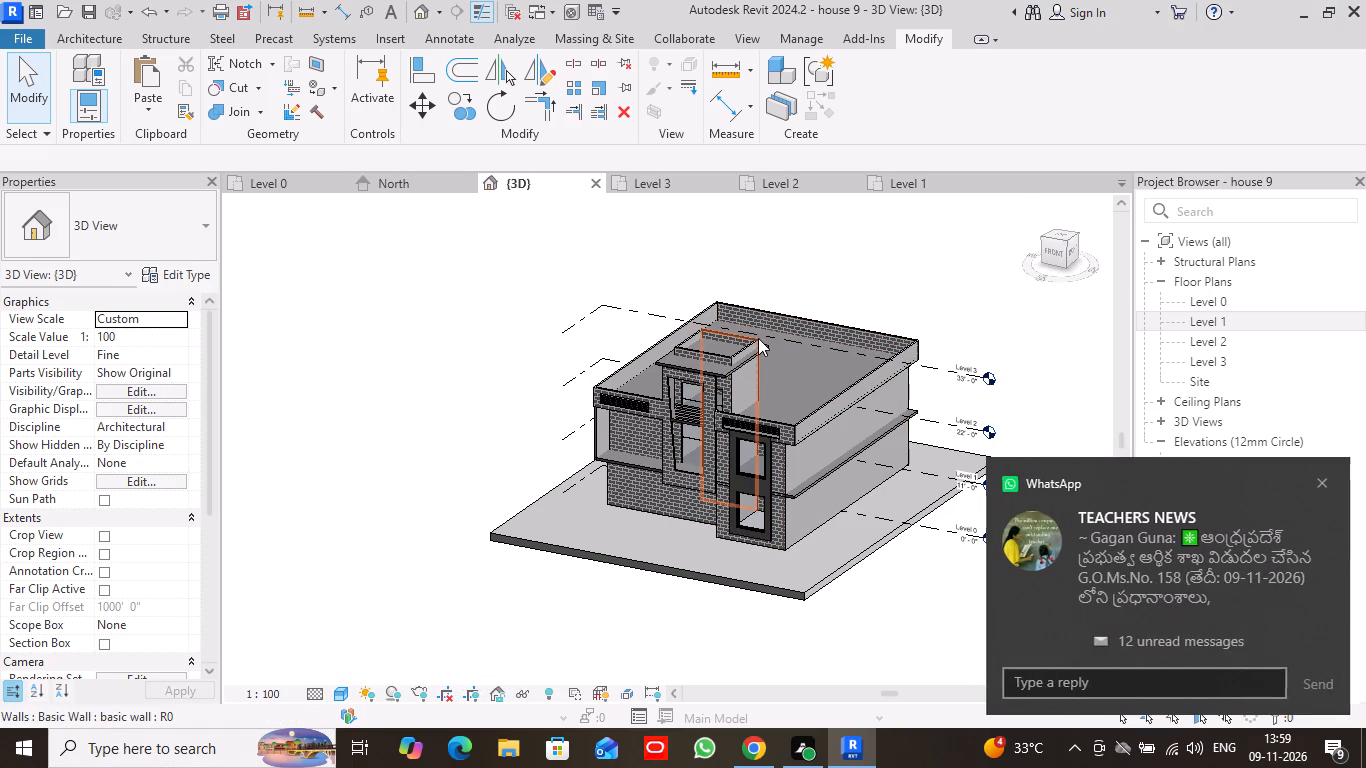
click(1323, 480)
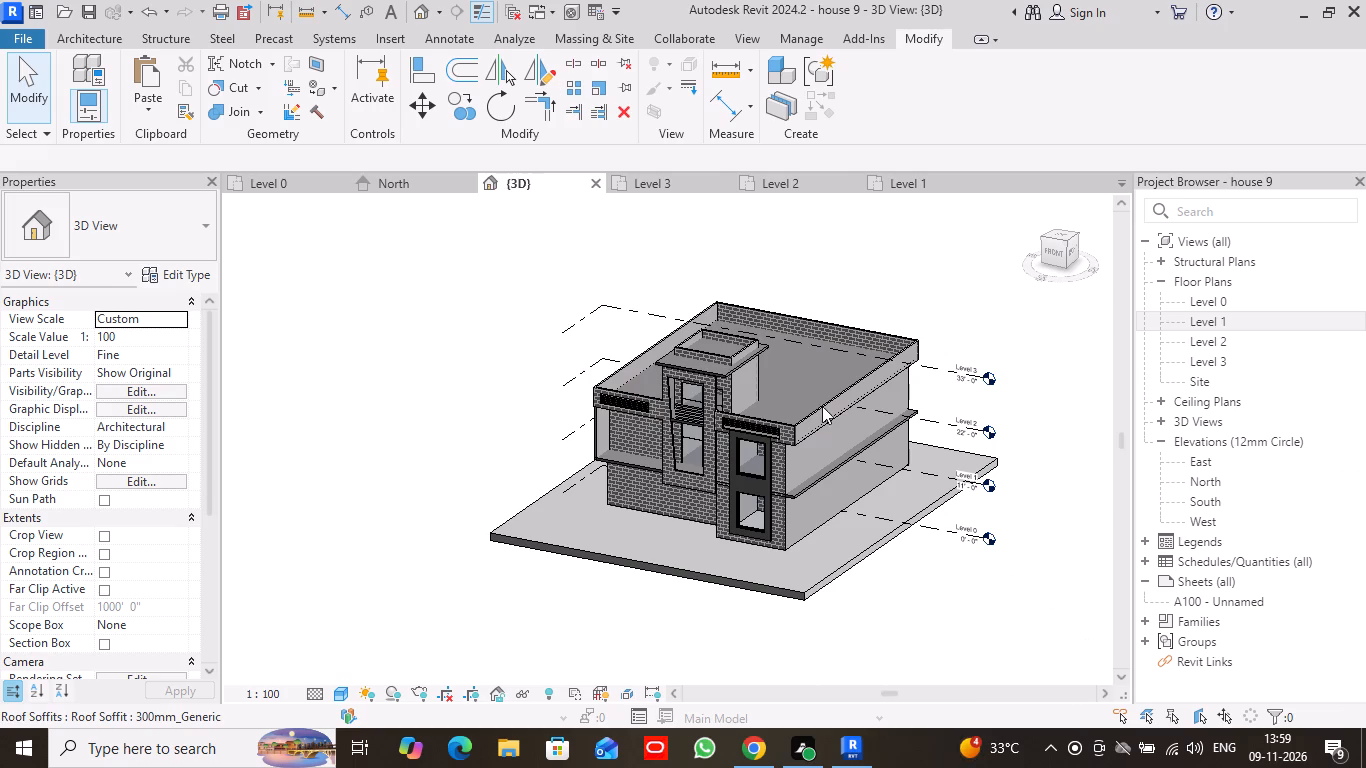
scroll(686, 372, up, 6)
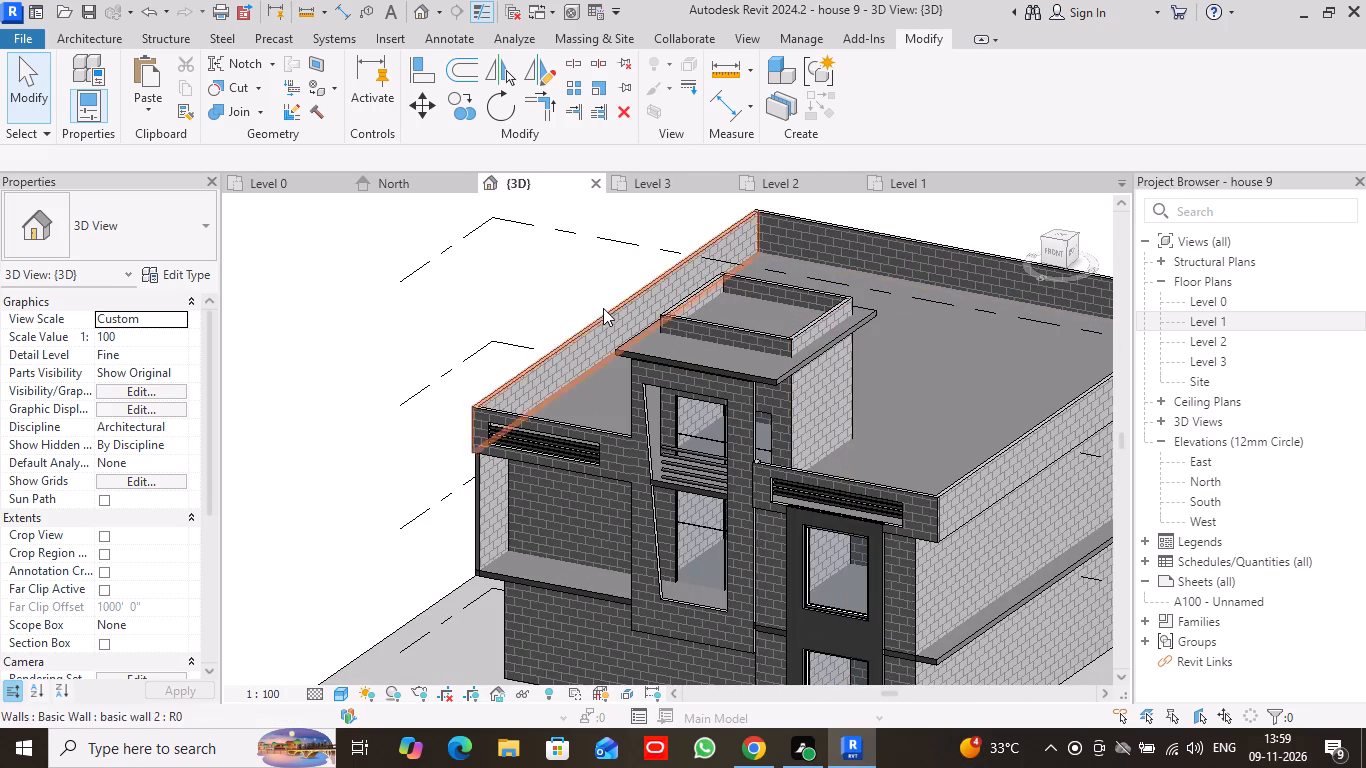
scroll(603, 308, down, 4)
middle_drag(936, 244, 871, 249)
scroll(729, 315, up, 1)
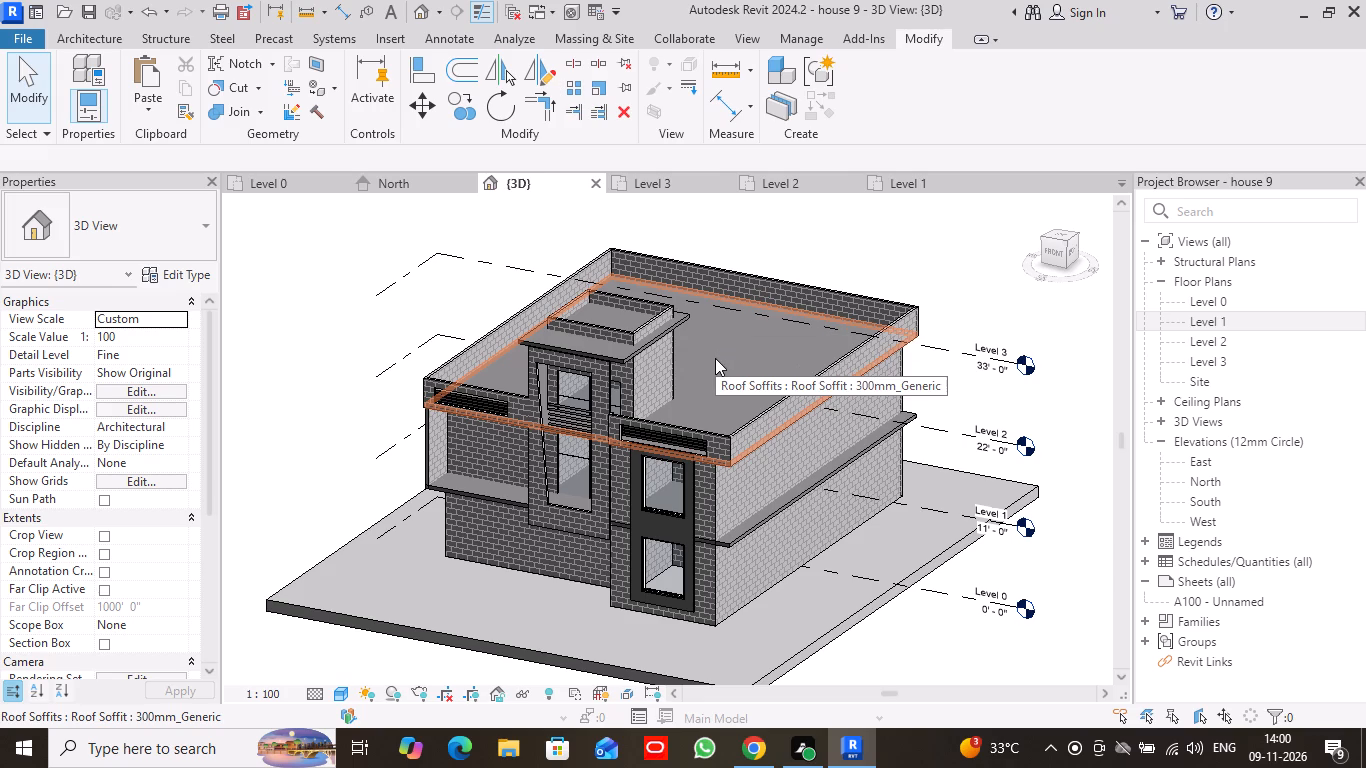
scroll(721, 356, up, 3)
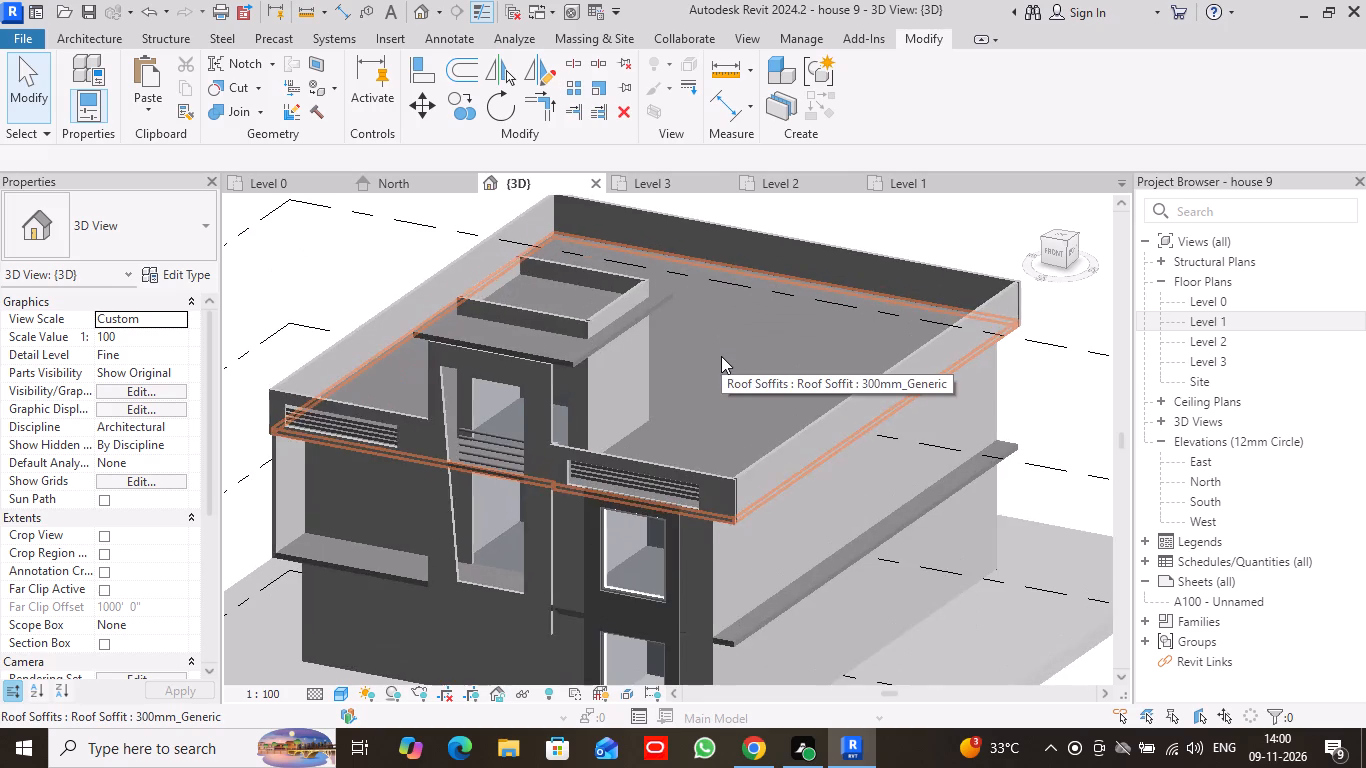
scroll(721, 356, down, 1)
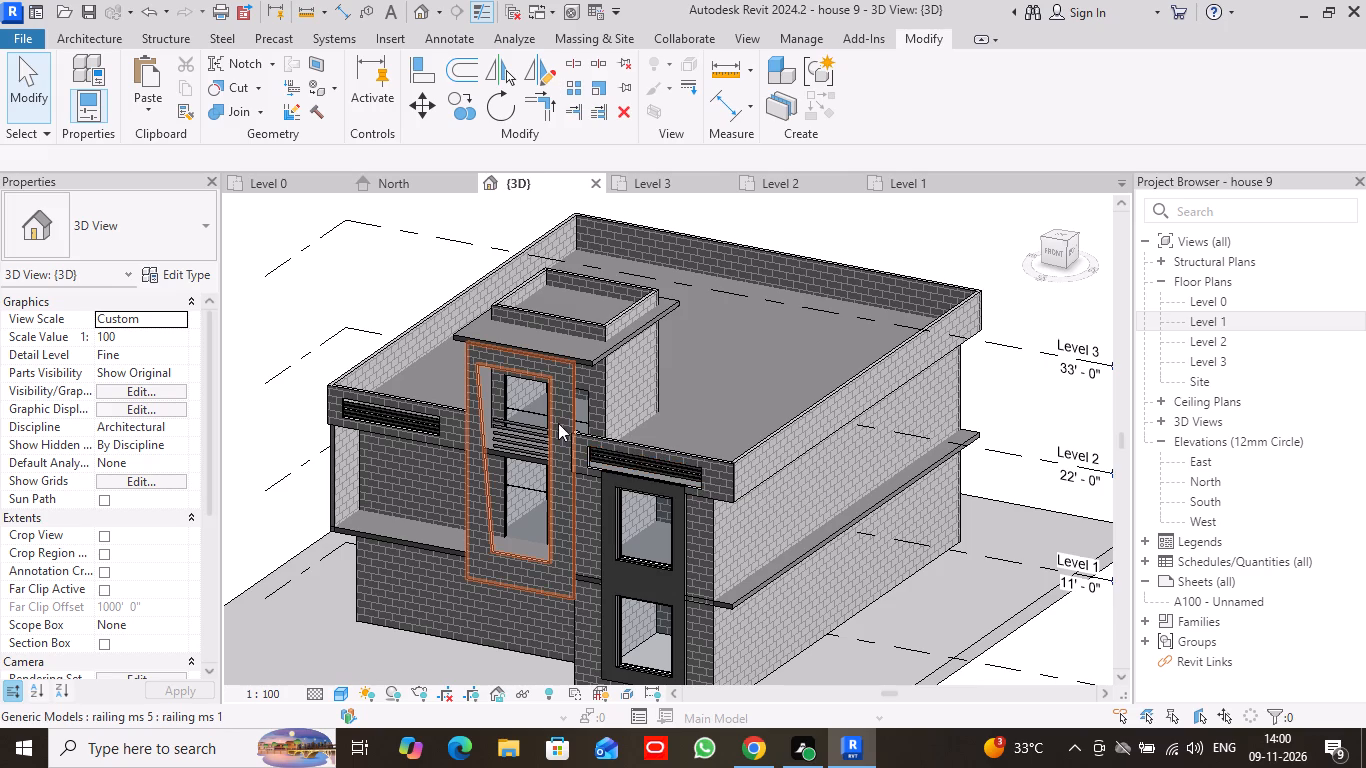
Start a new in-place model in the Generic Models category.
scroll(768, 335, up, 3)
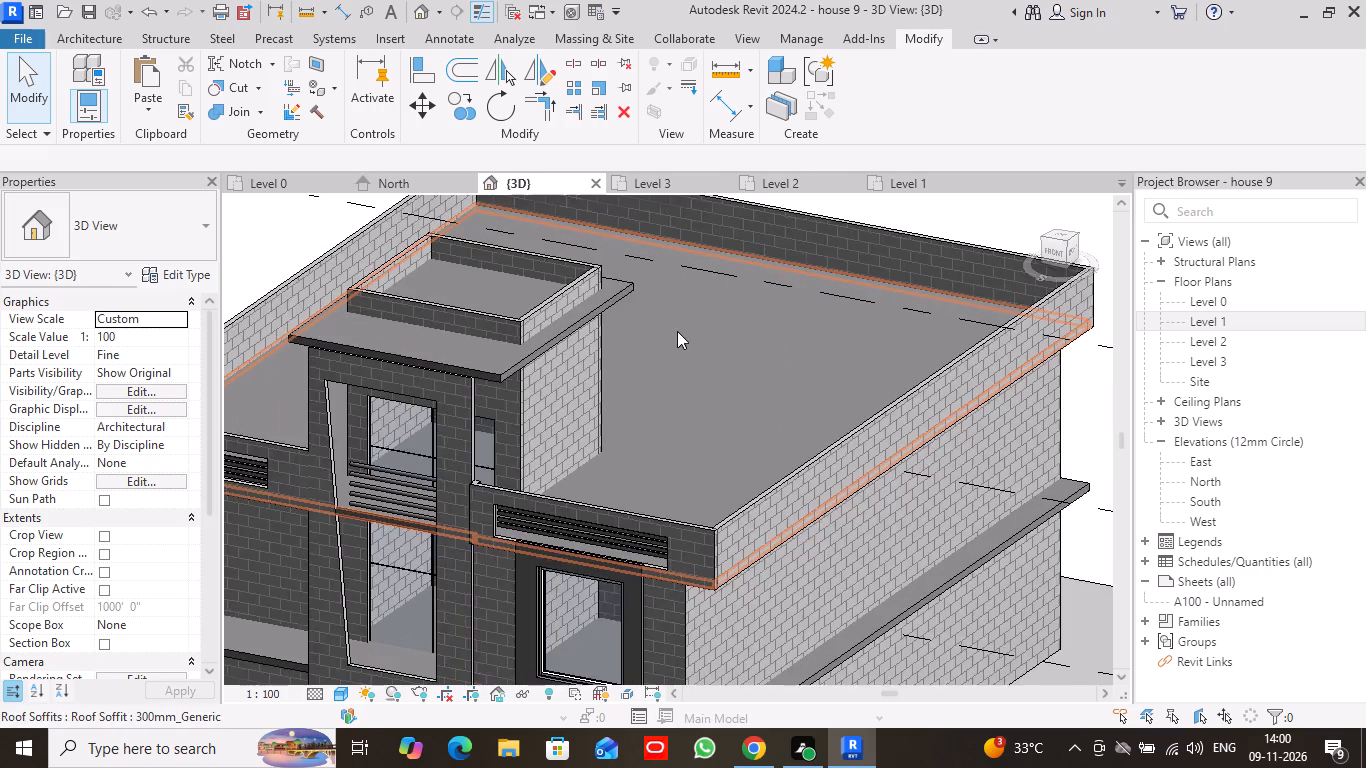
middle_drag(686, 334, 929, 395)
click(95, 35)
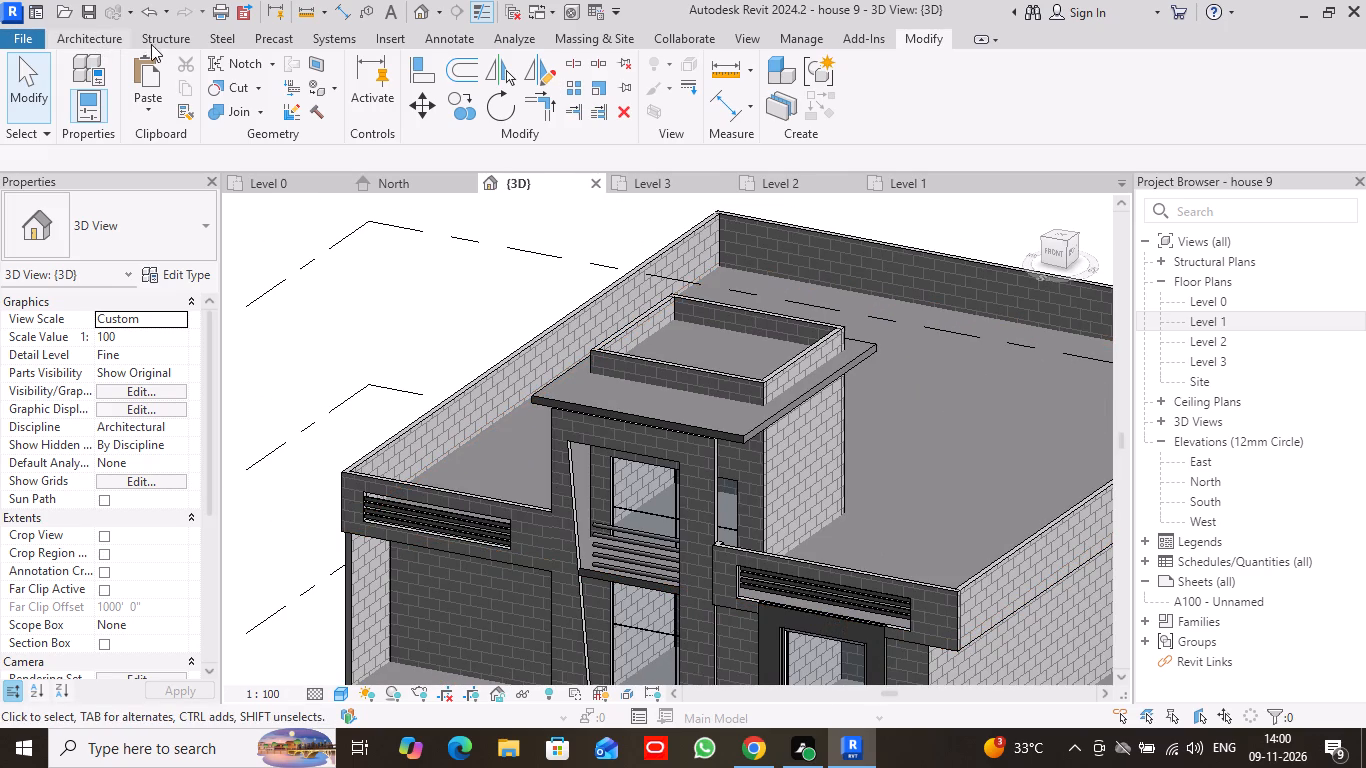
click(225, 108)
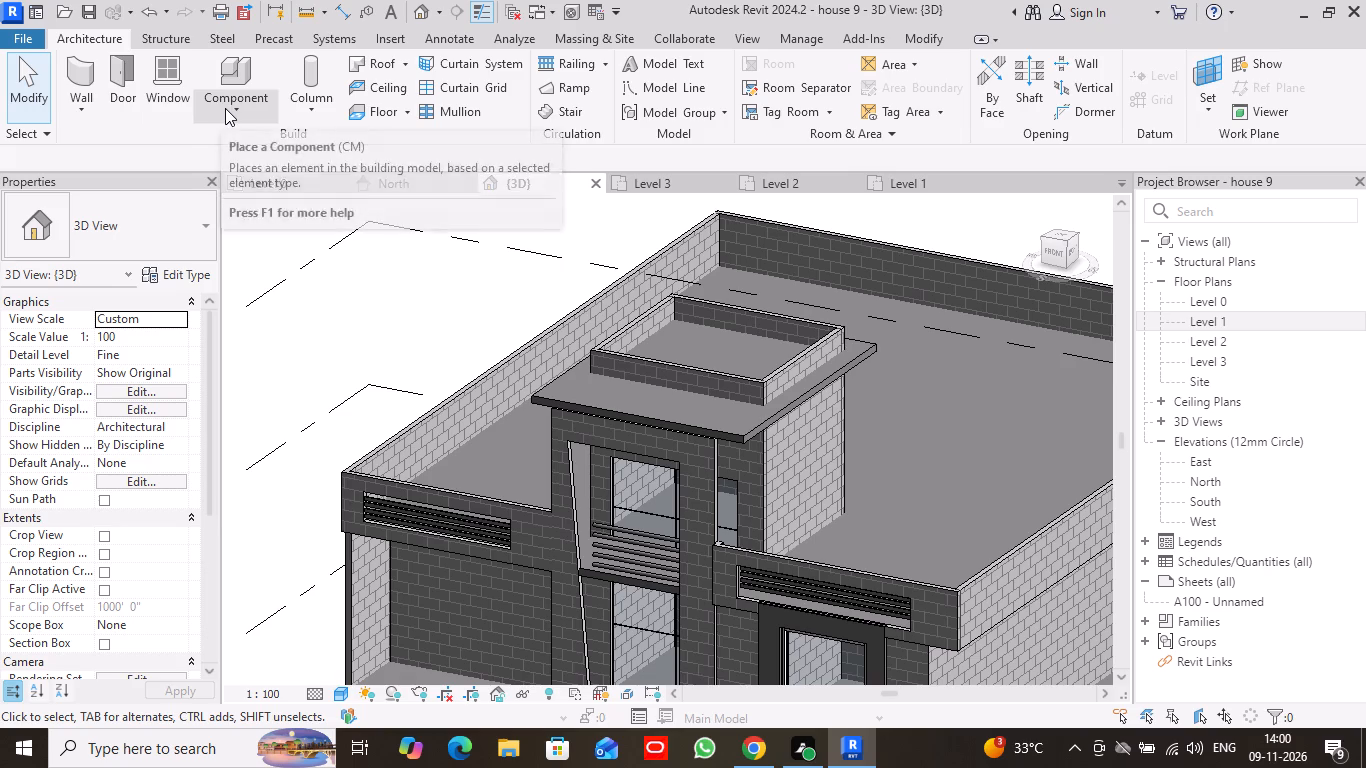
click(268, 181)
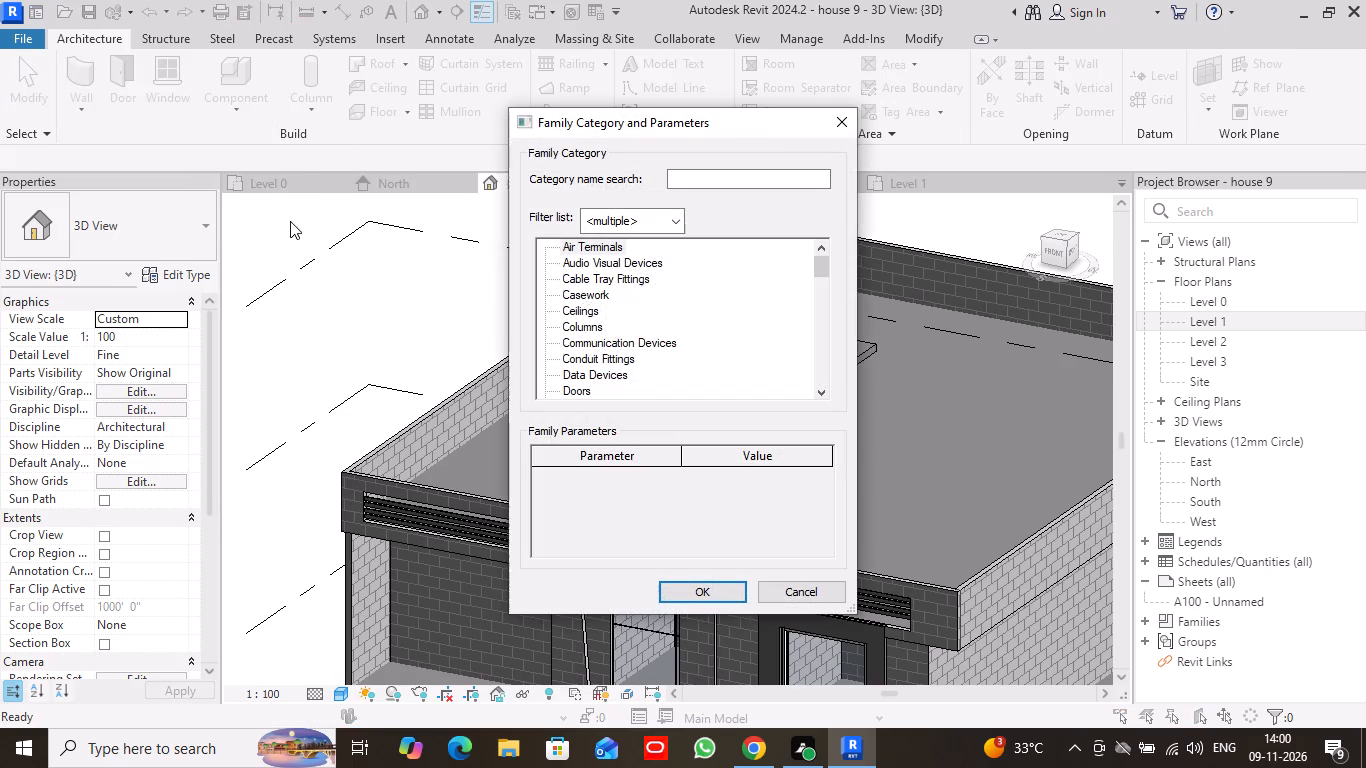
scroll(620, 328, down, 13)
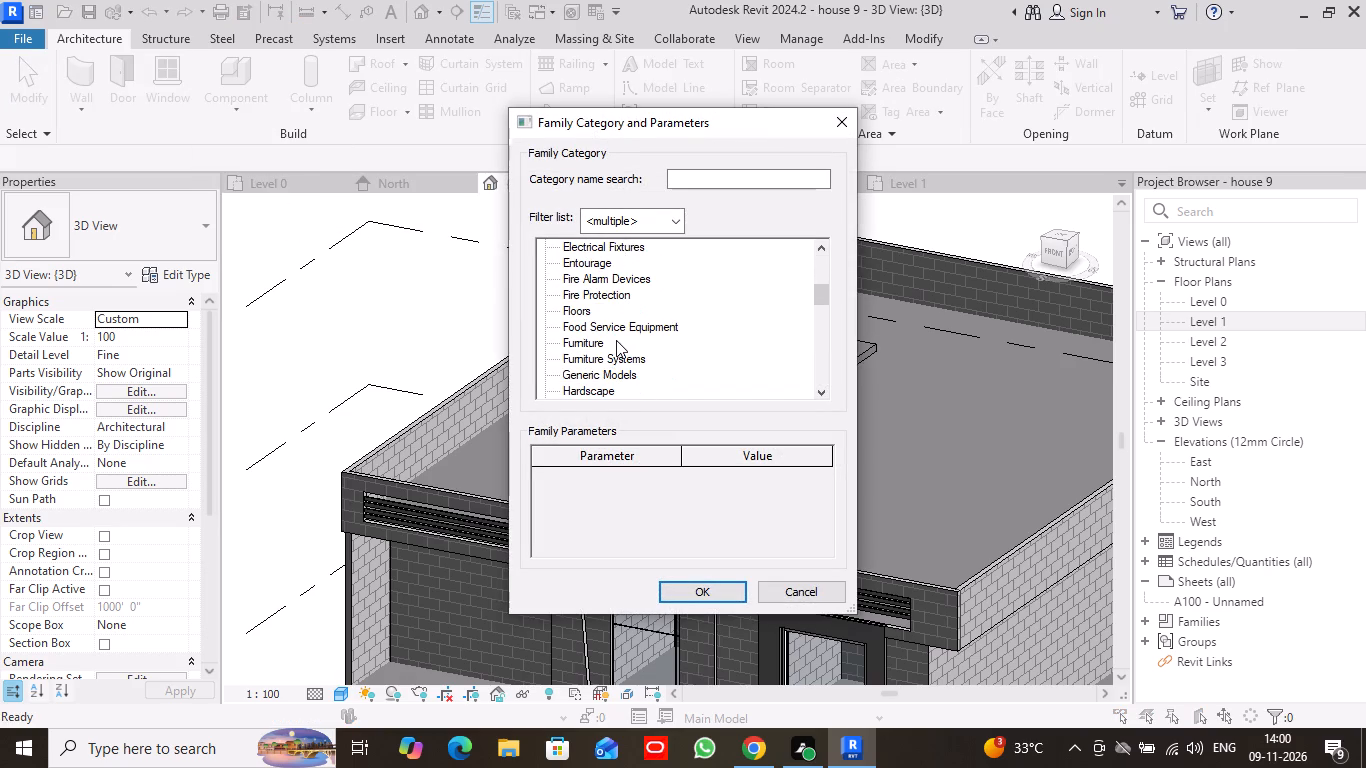
scroll(616, 340, down, 2)
click(620, 336)
click(708, 585)
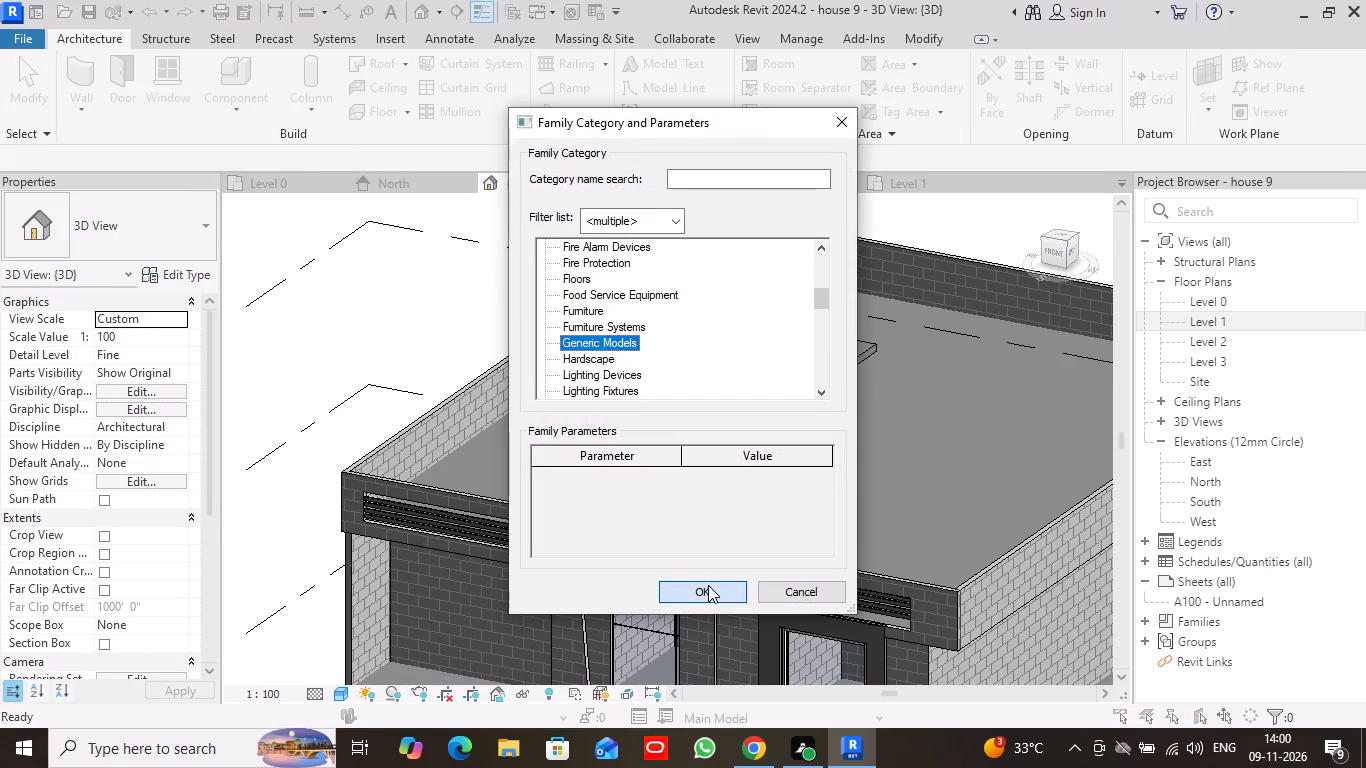
click(698, 415)
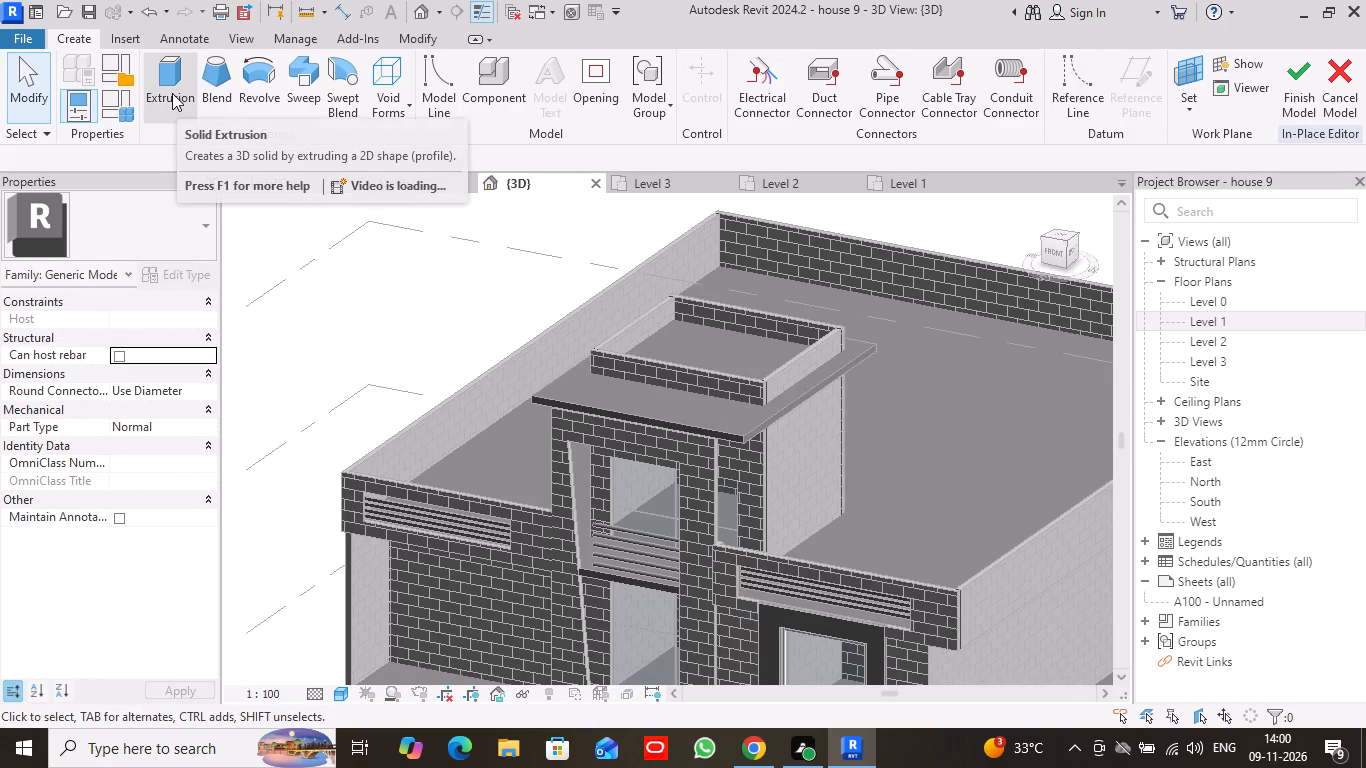
Start a solid Sweep and pick the four upper edges of the tower's projecting roof slab as its path, finishing the path.
click(298, 80)
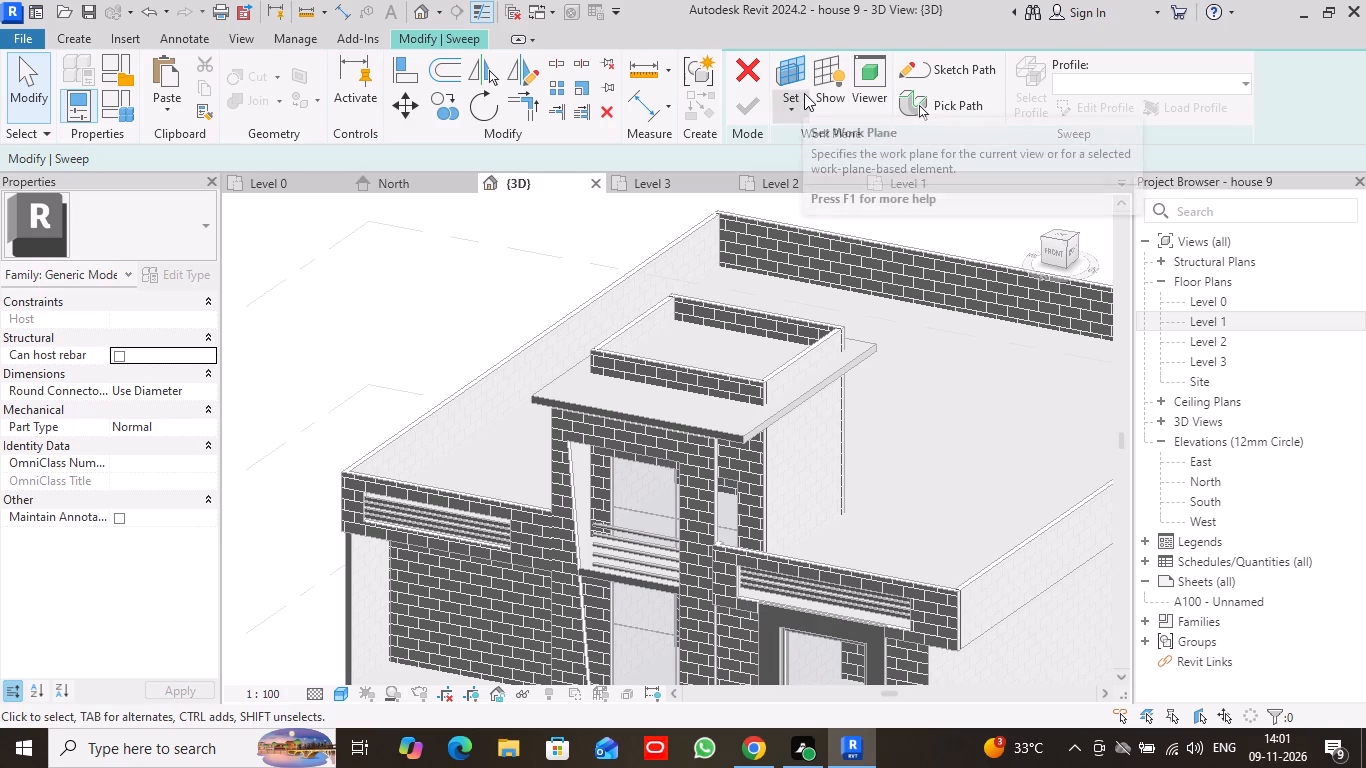
click(946, 106)
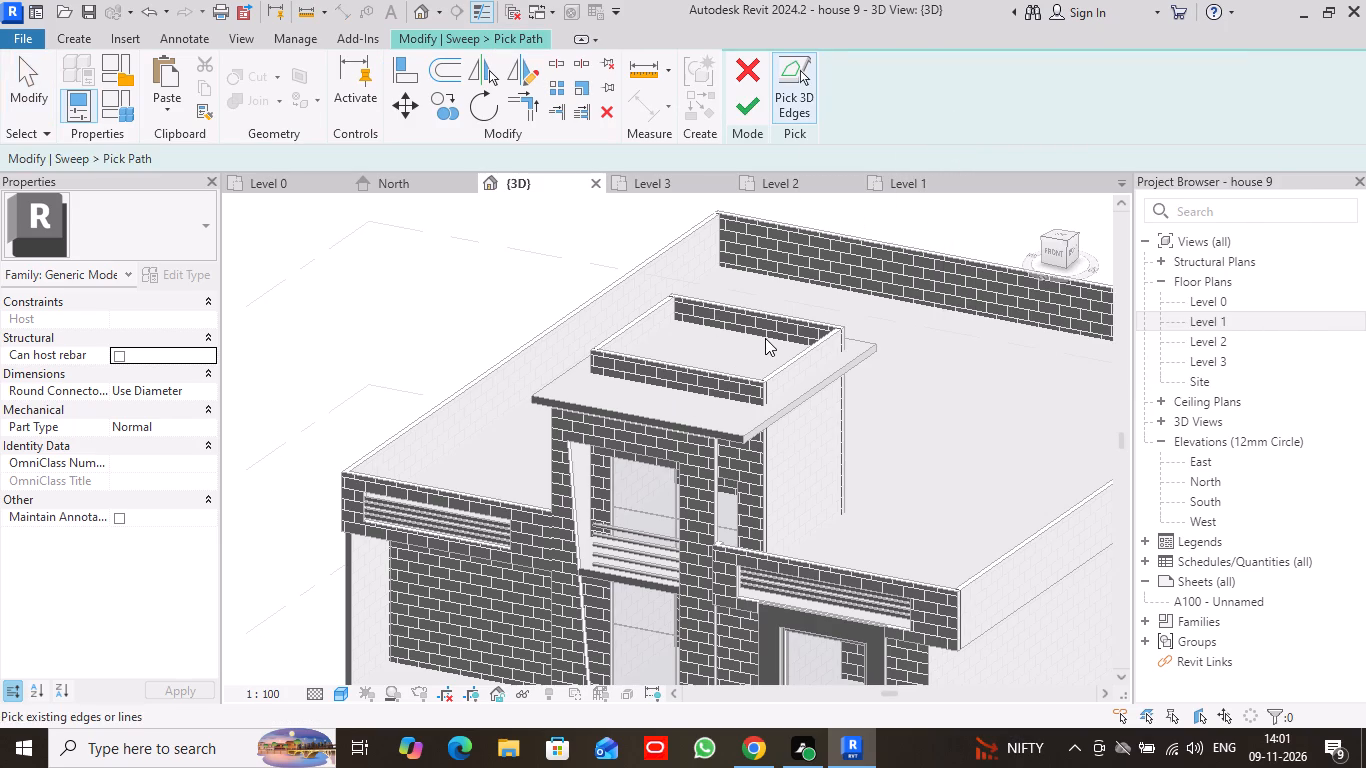
scroll(763, 338, up, 3)
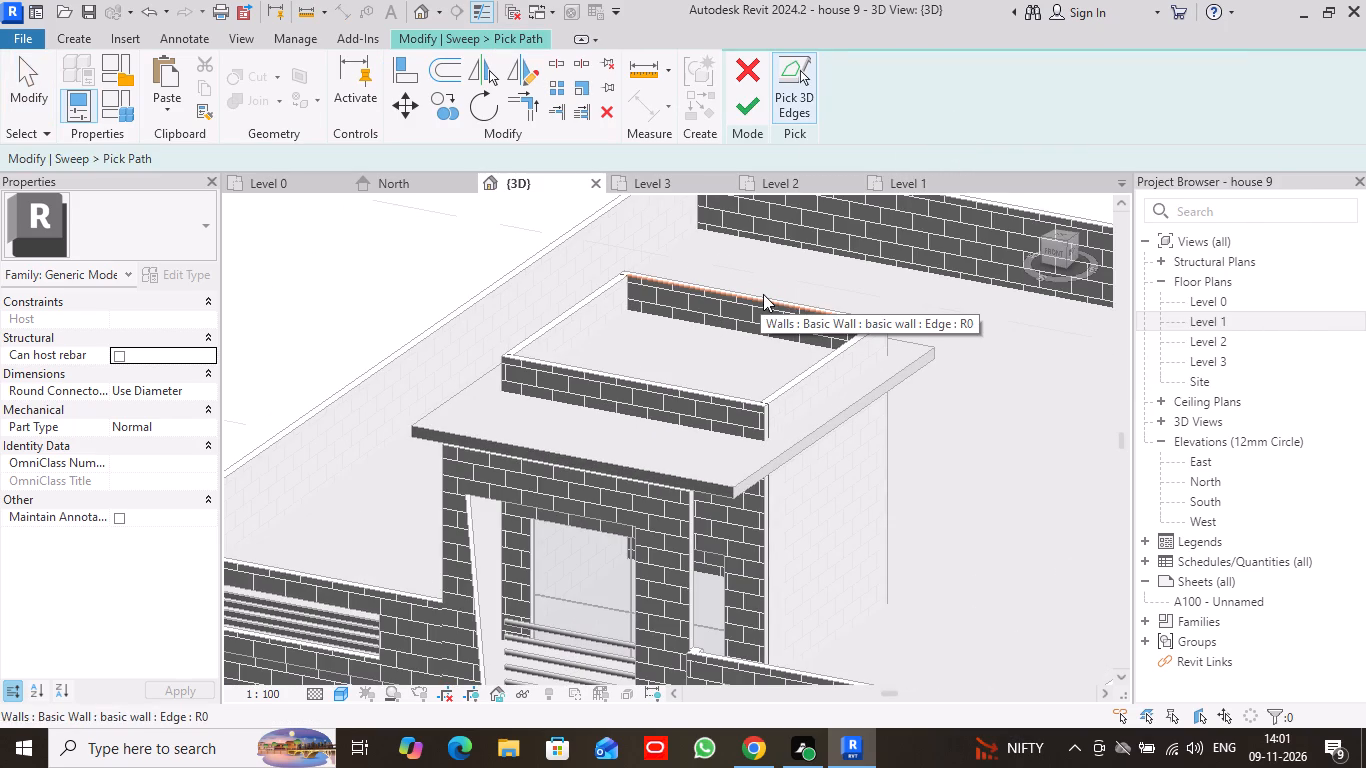
scroll(763, 294, up, 4)
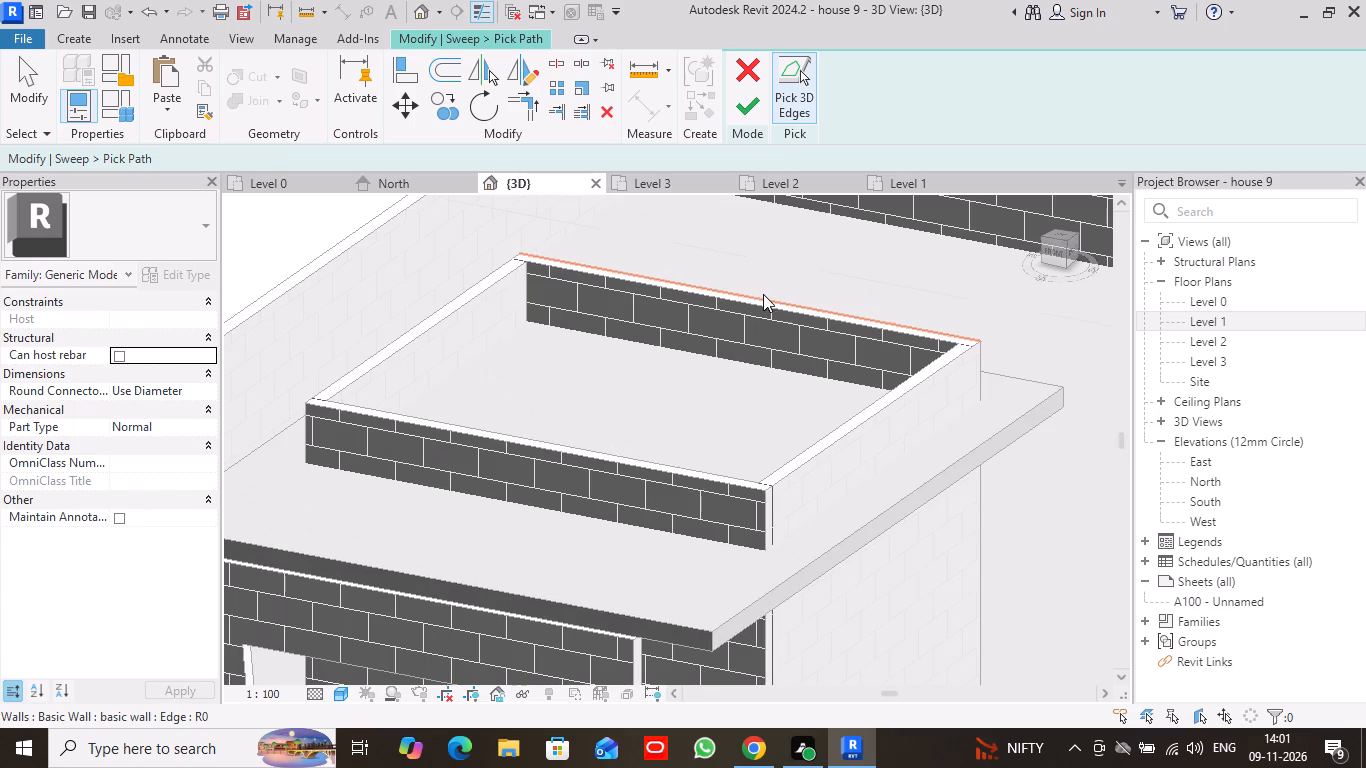
click(763, 295)
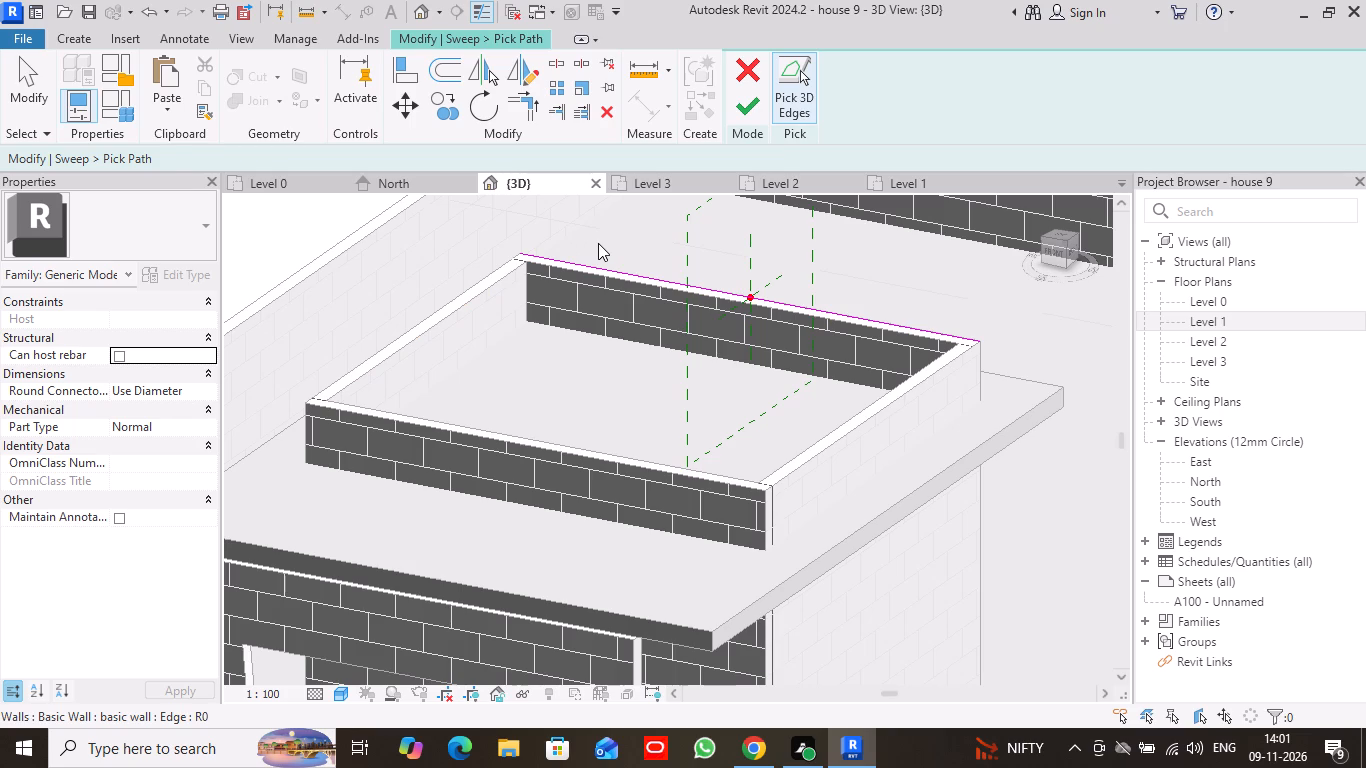
key(ctrl+z)
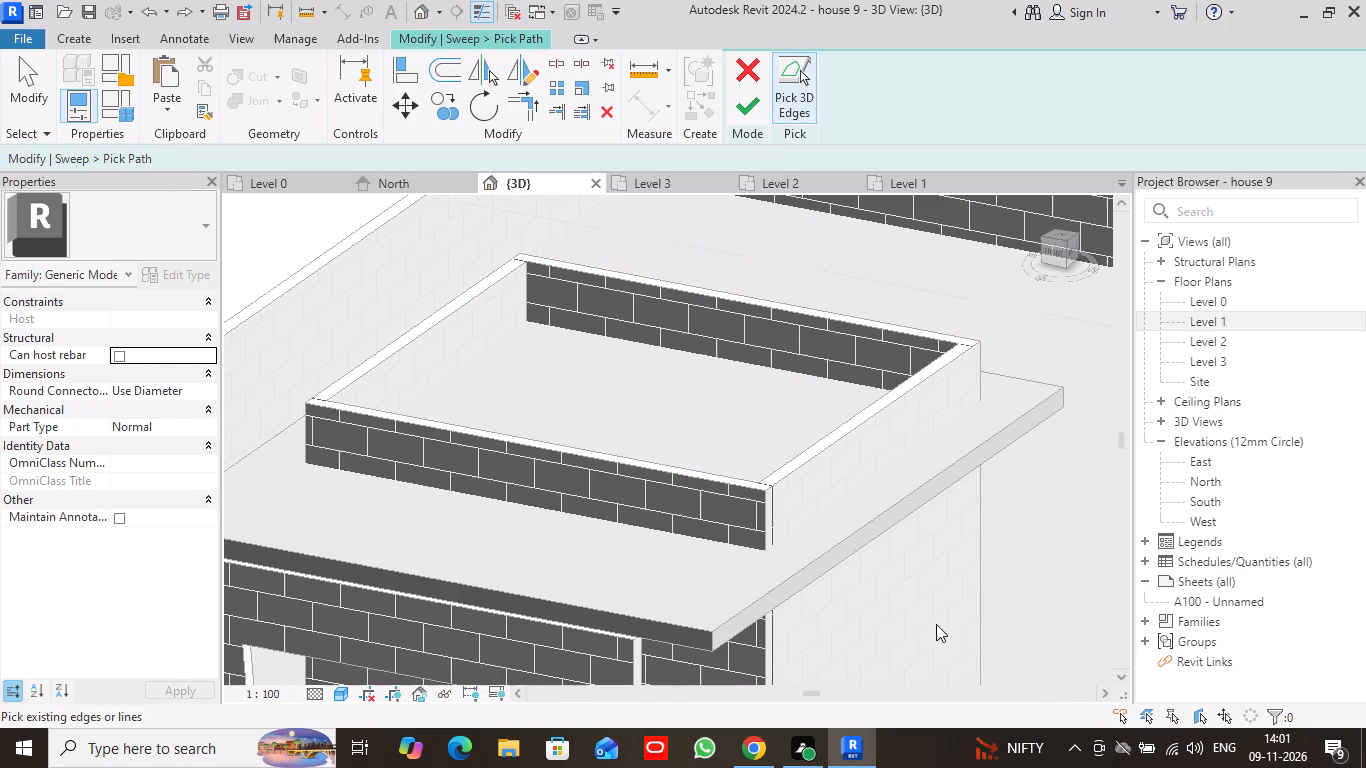
click(887, 509)
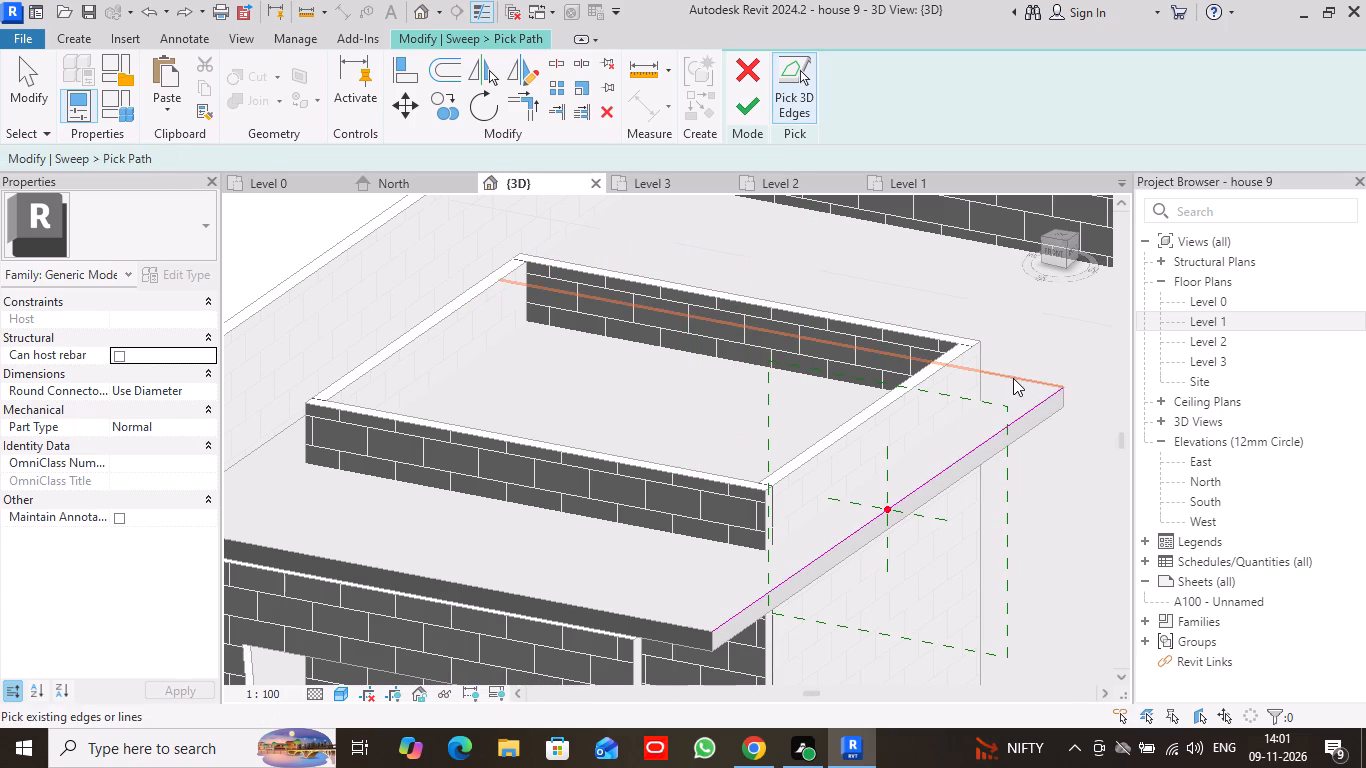
click(1013, 378)
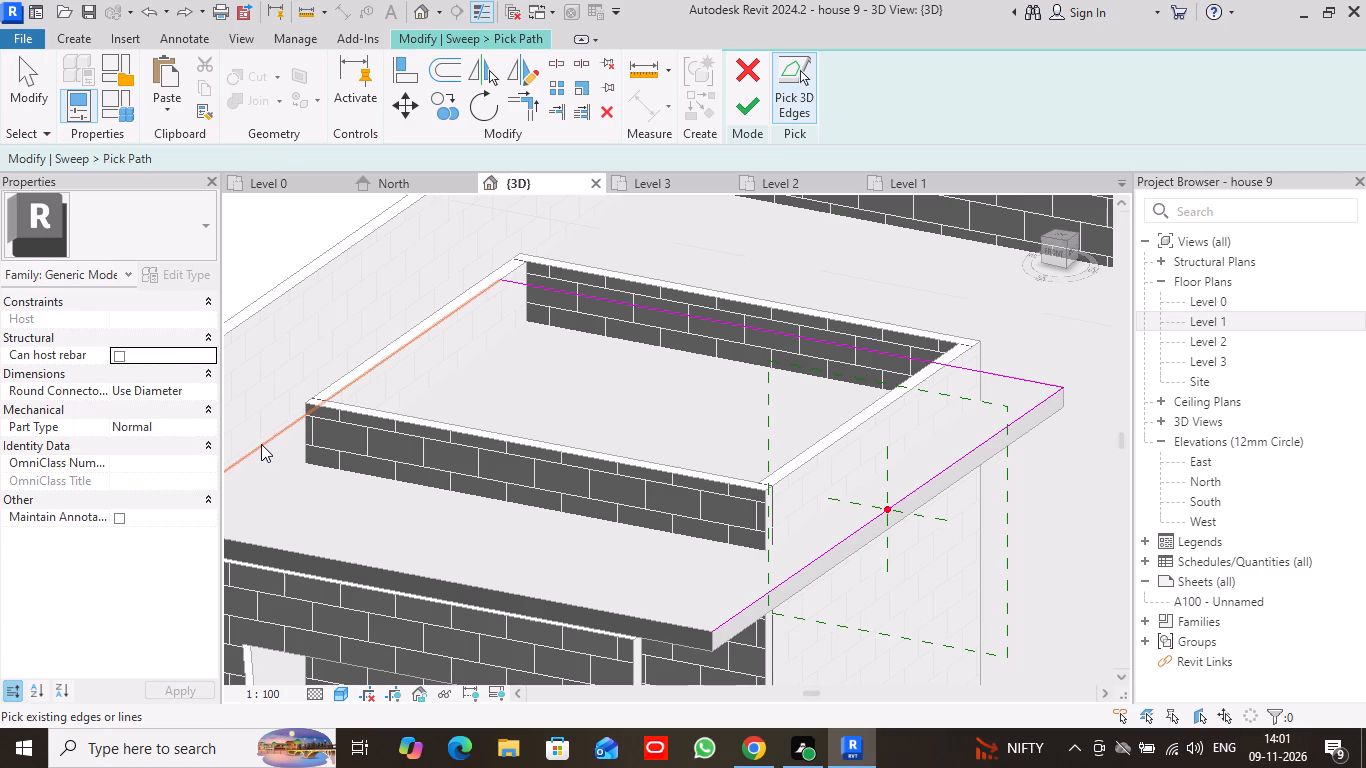
click(260, 444)
scroll(307, 541, down, 3)
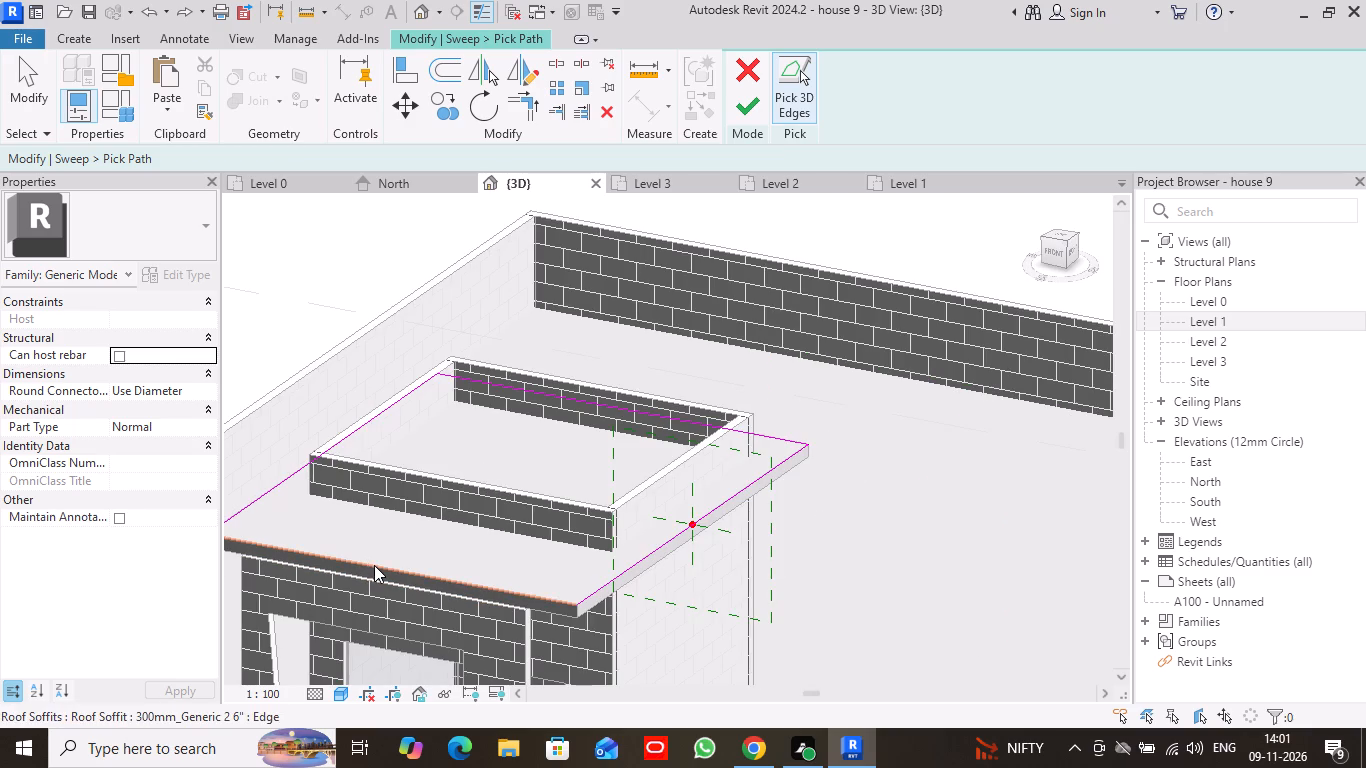
click(376, 565)
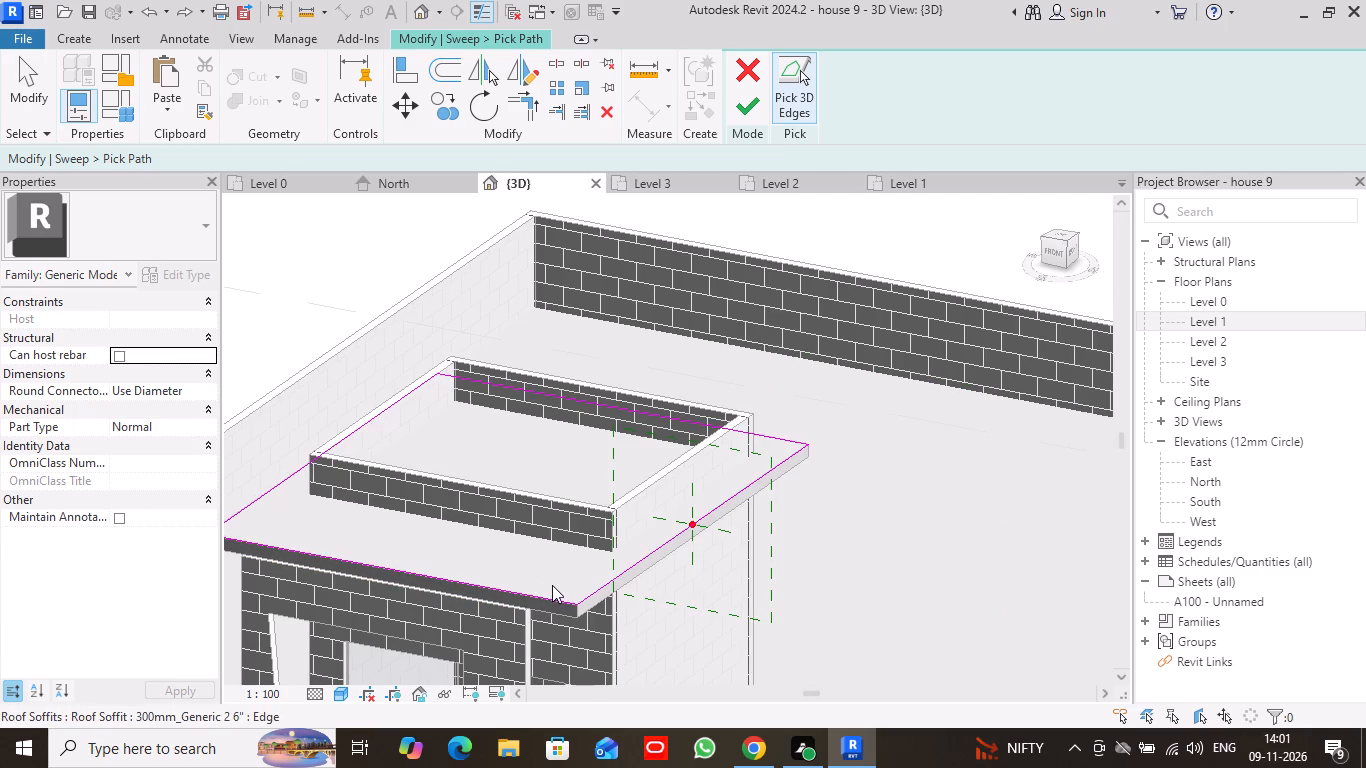
middle_drag(554, 585, 732, 585)
scroll(732, 585, up, 3)
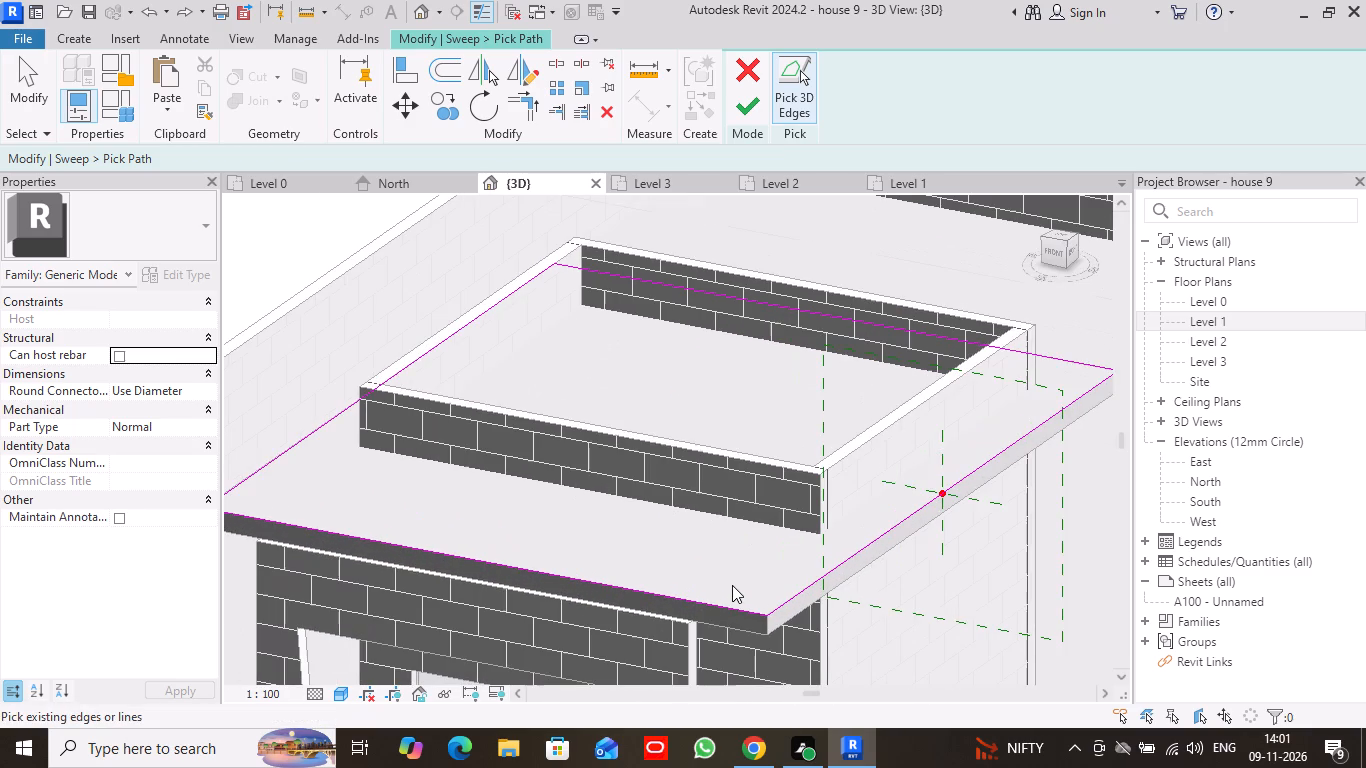
click(745, 103)
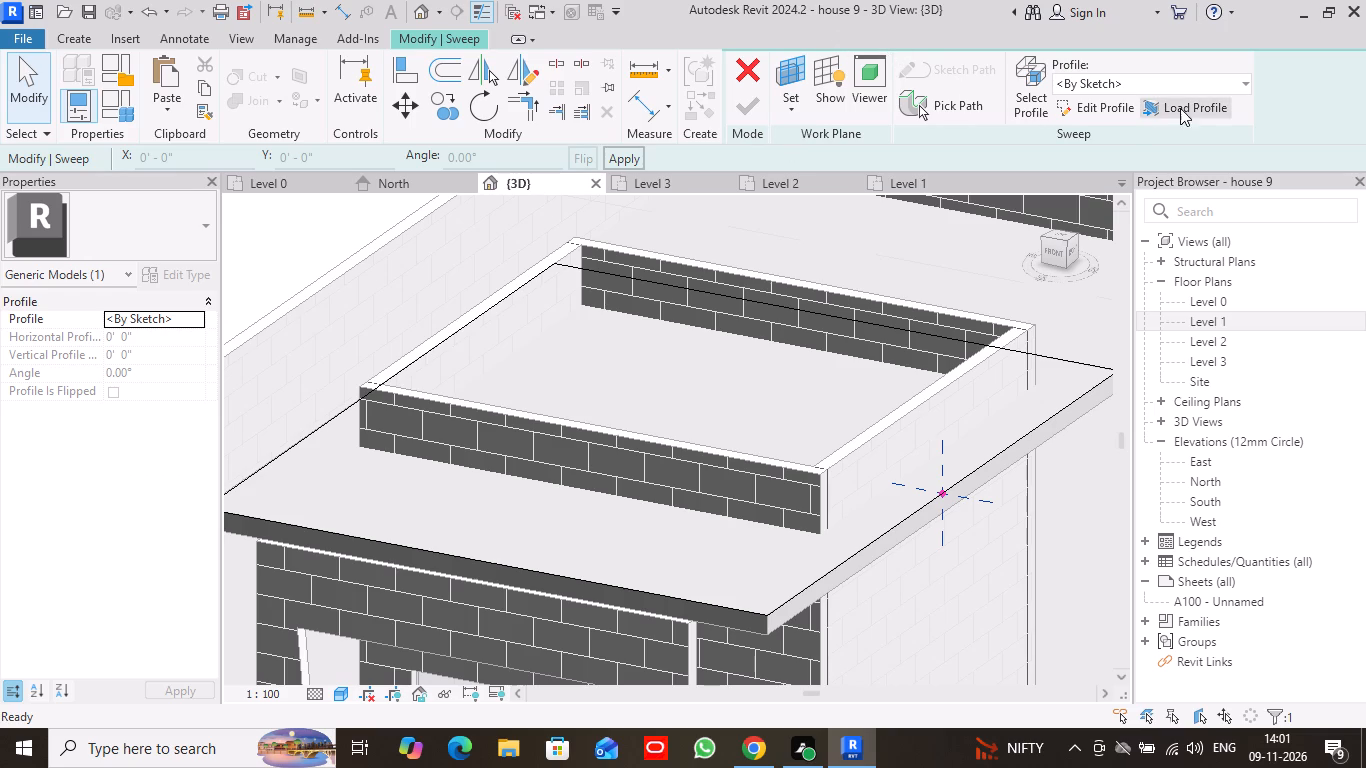
Open the sweep's profile for sketching and face the tower roof slab's upper outer corner in the front view.
click(1115, 108)
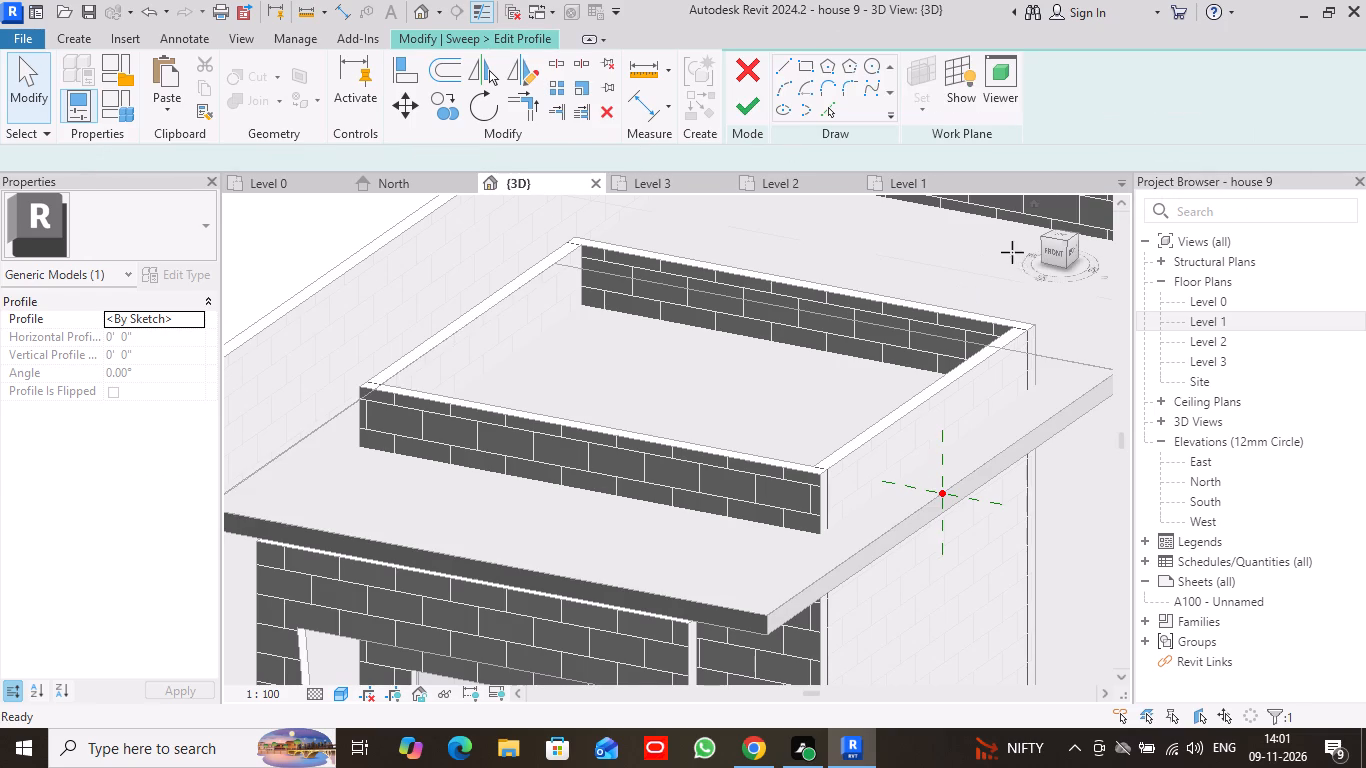
click(1057, 250)
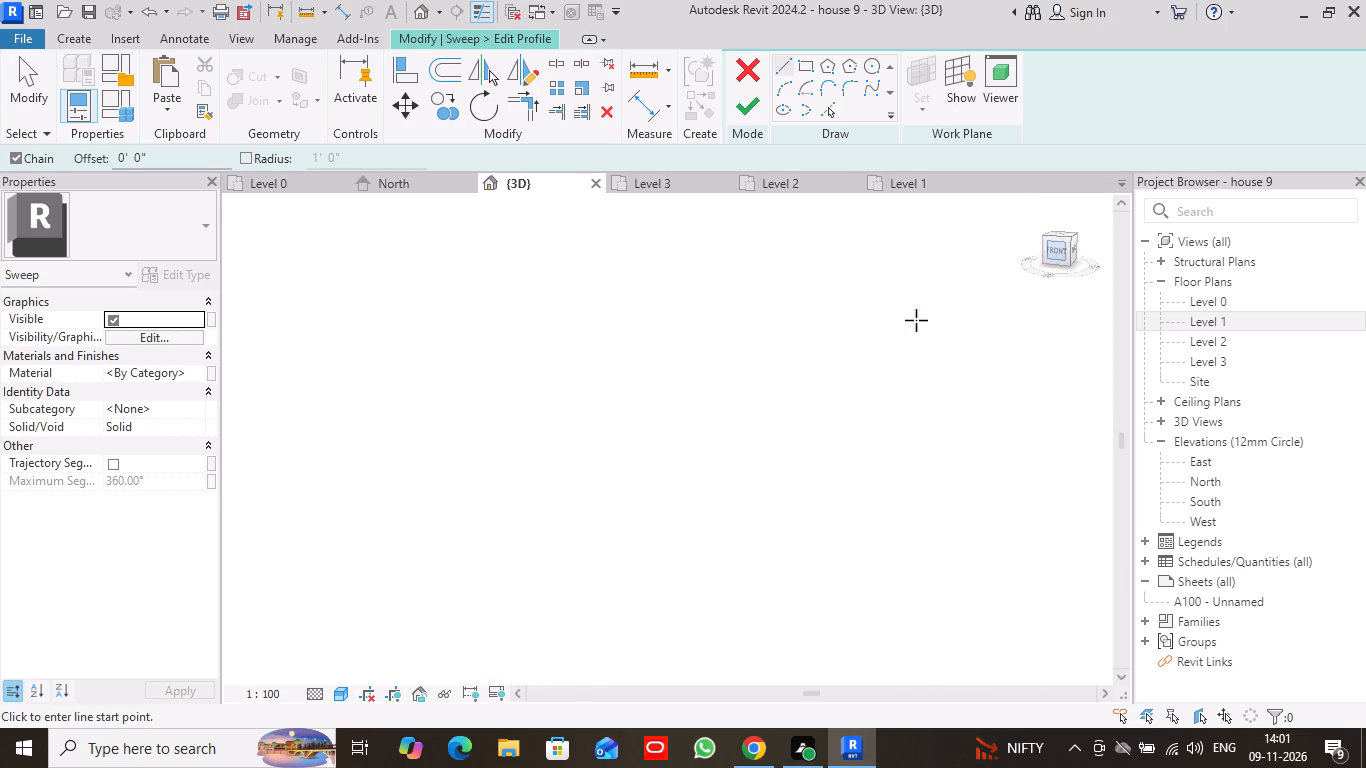
scroll(653, 392, up, 9)
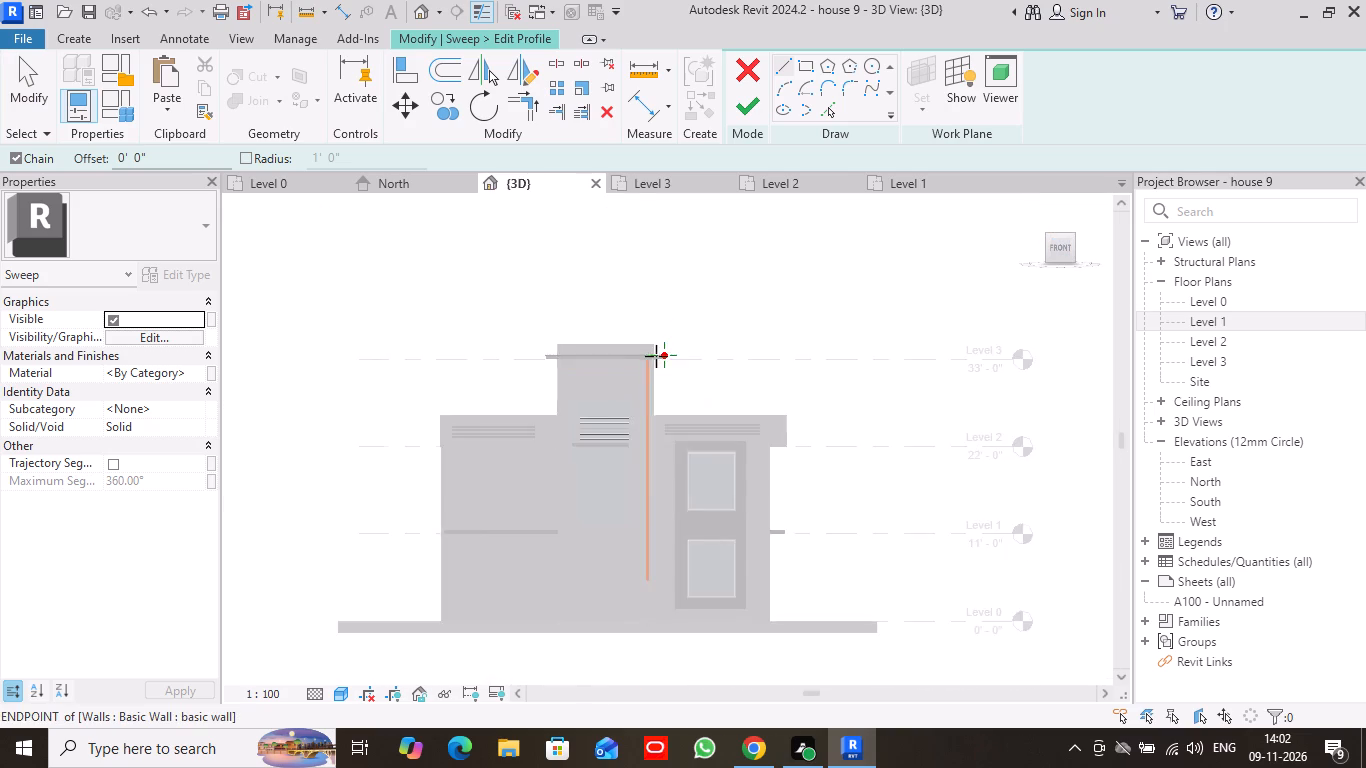
scroll(656, 356, up, 15)
scroll(682, 356, down, 2)
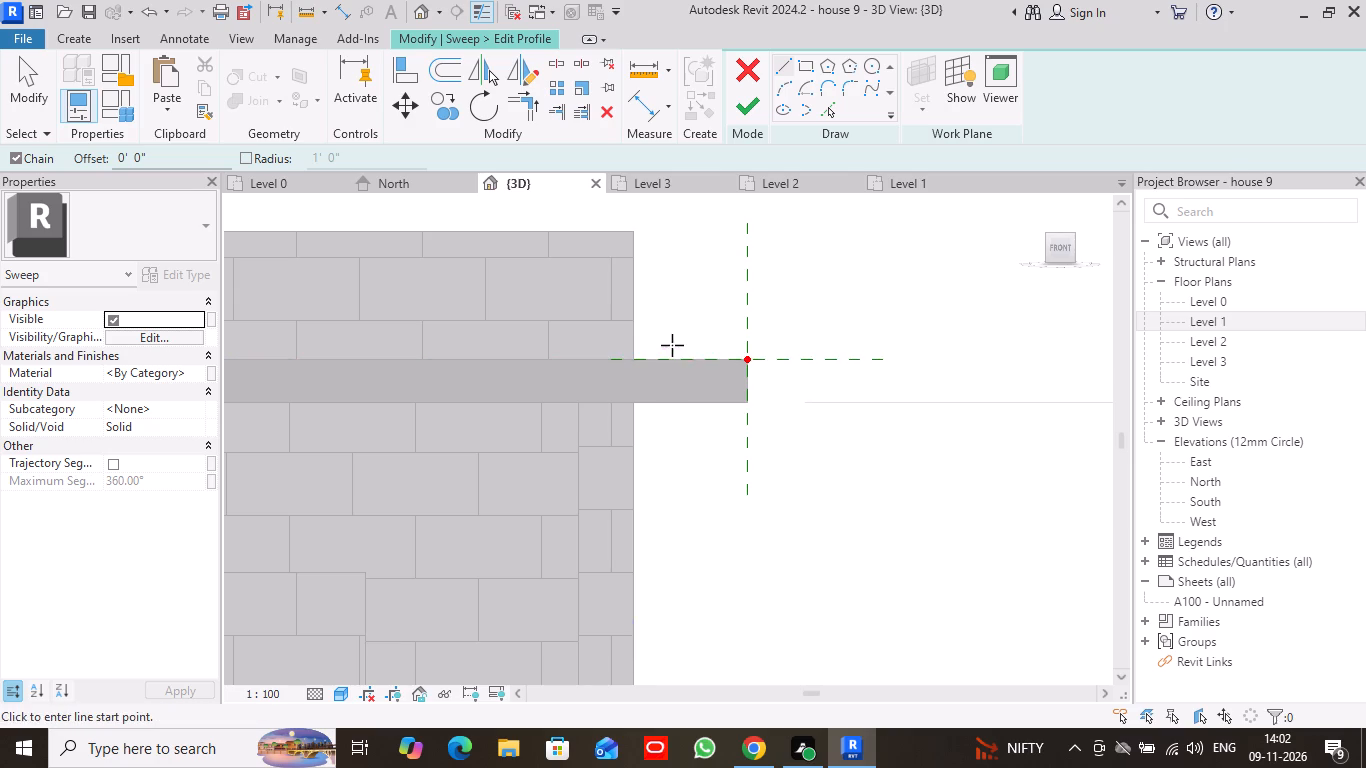
scroll(711, 358, up, 4)
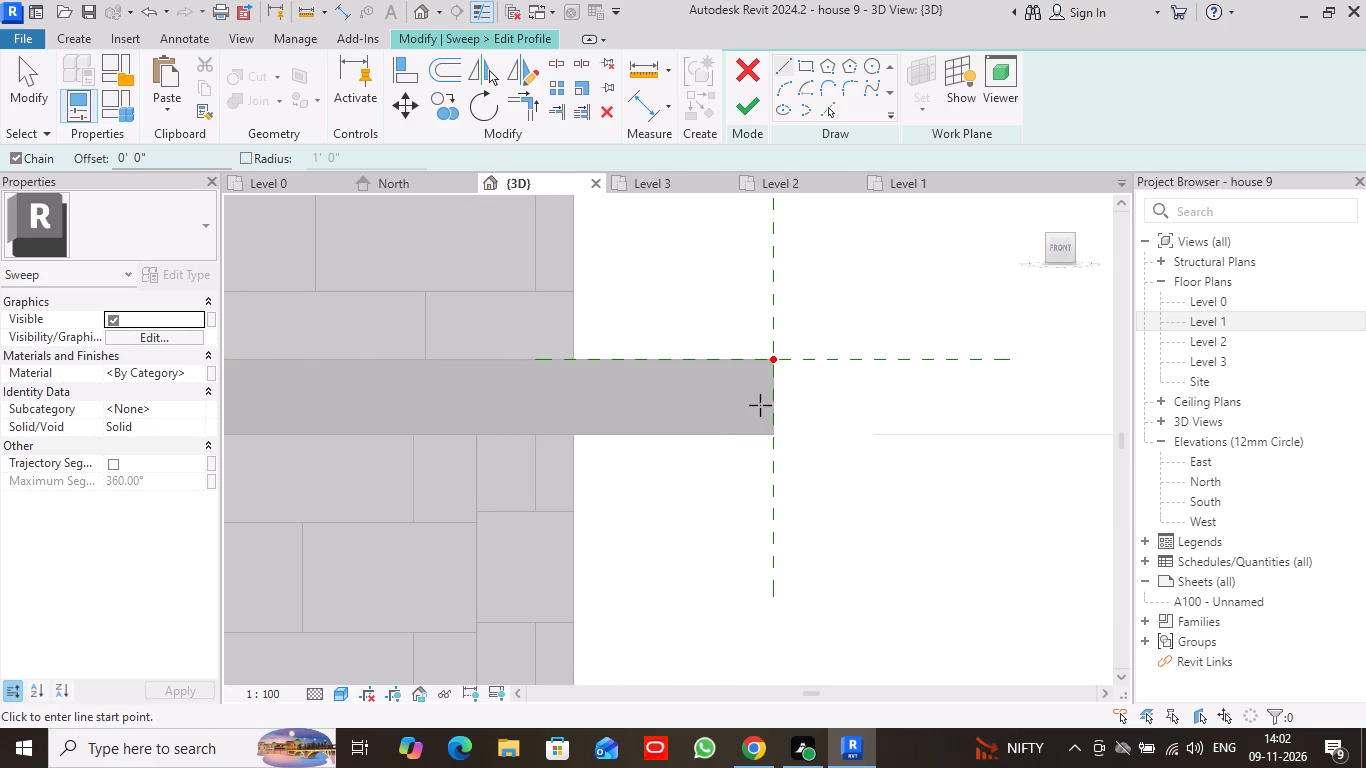
scroll(796, 374, up, 7)
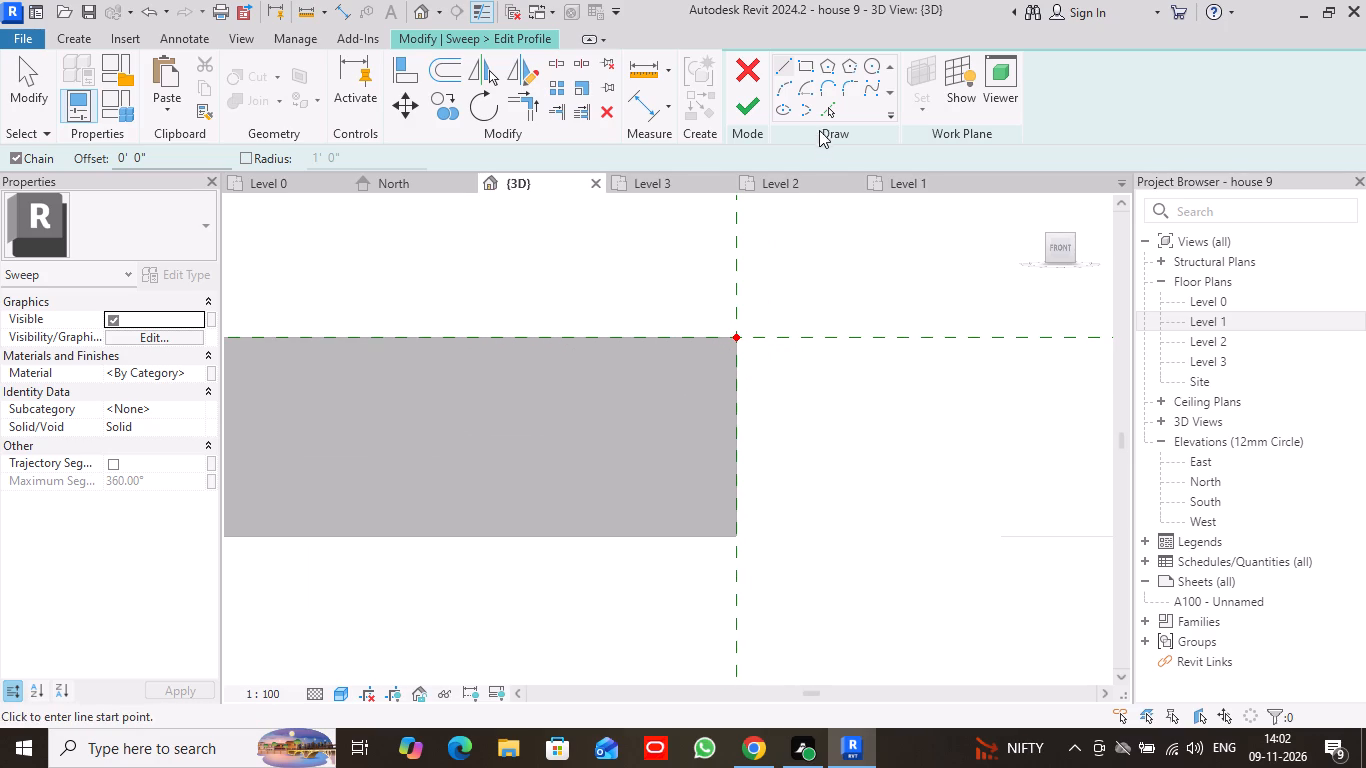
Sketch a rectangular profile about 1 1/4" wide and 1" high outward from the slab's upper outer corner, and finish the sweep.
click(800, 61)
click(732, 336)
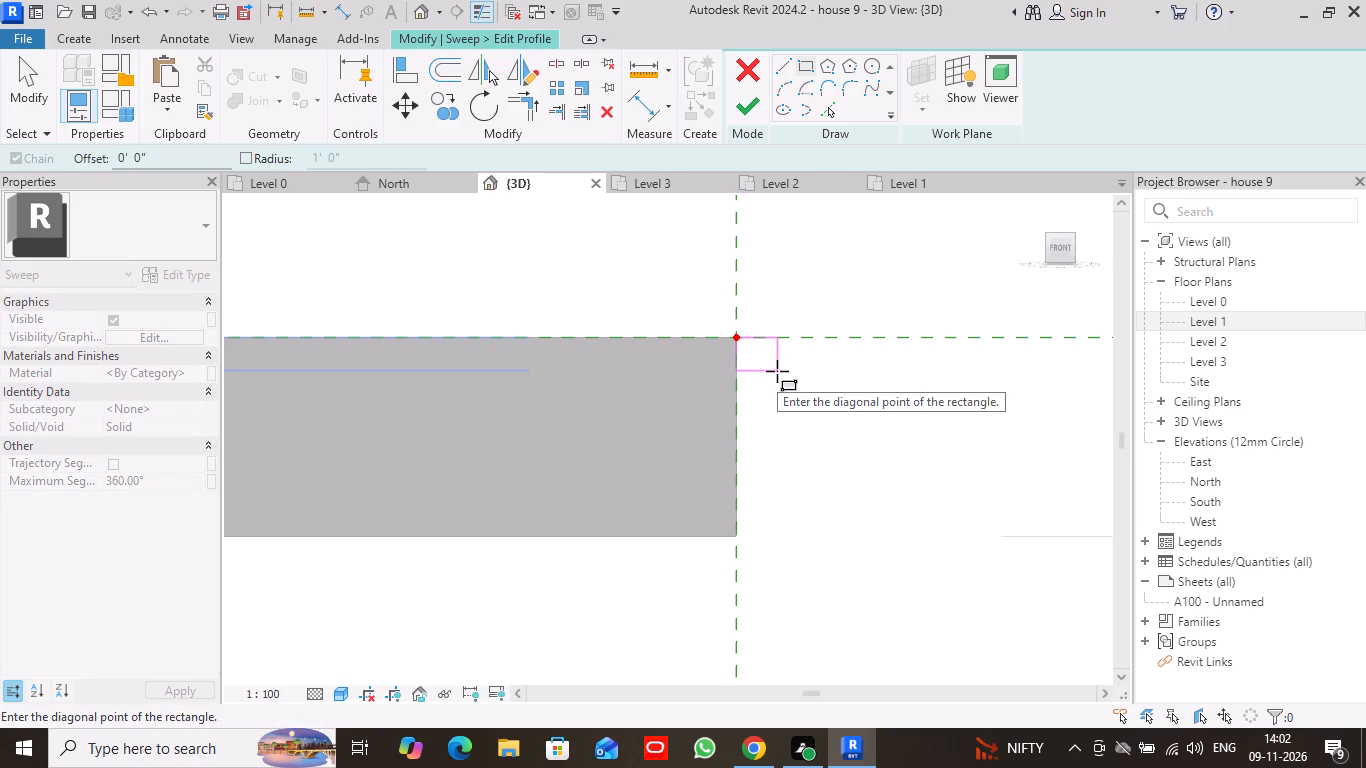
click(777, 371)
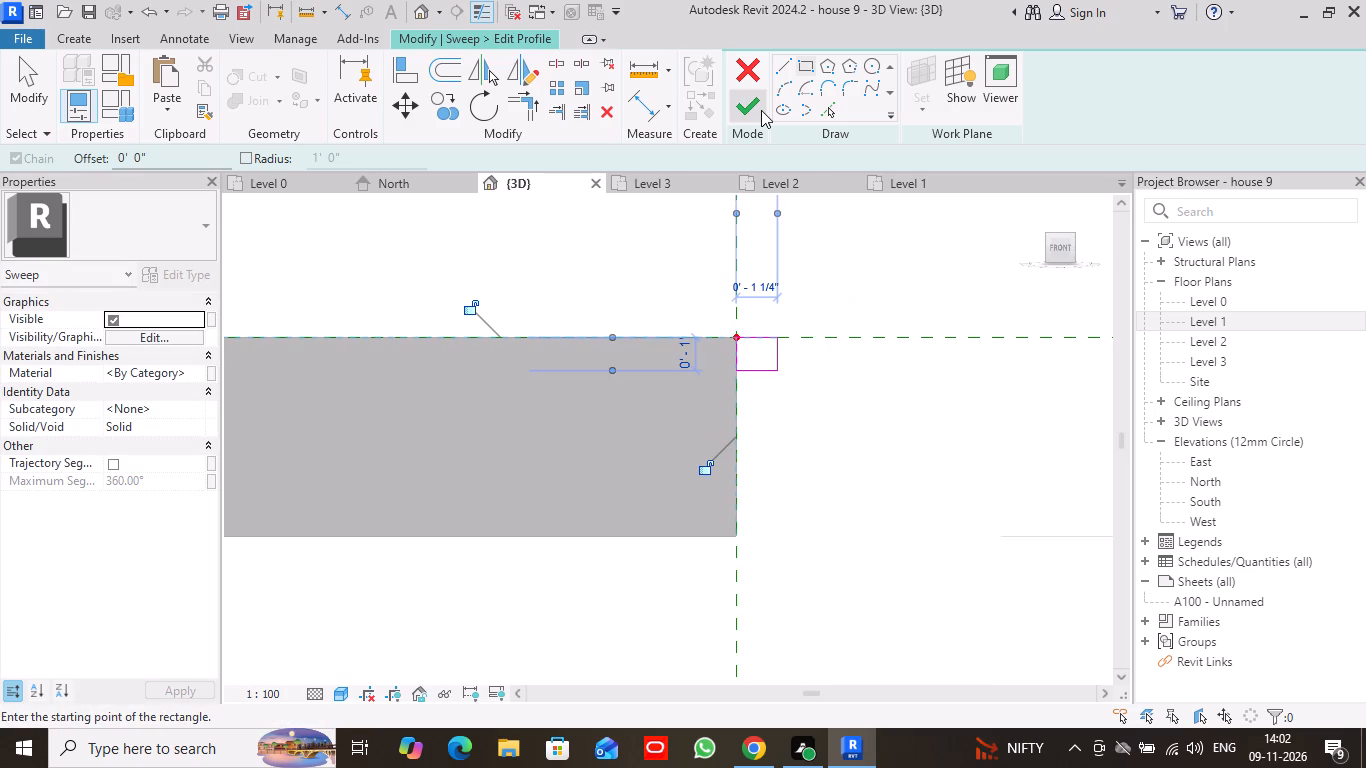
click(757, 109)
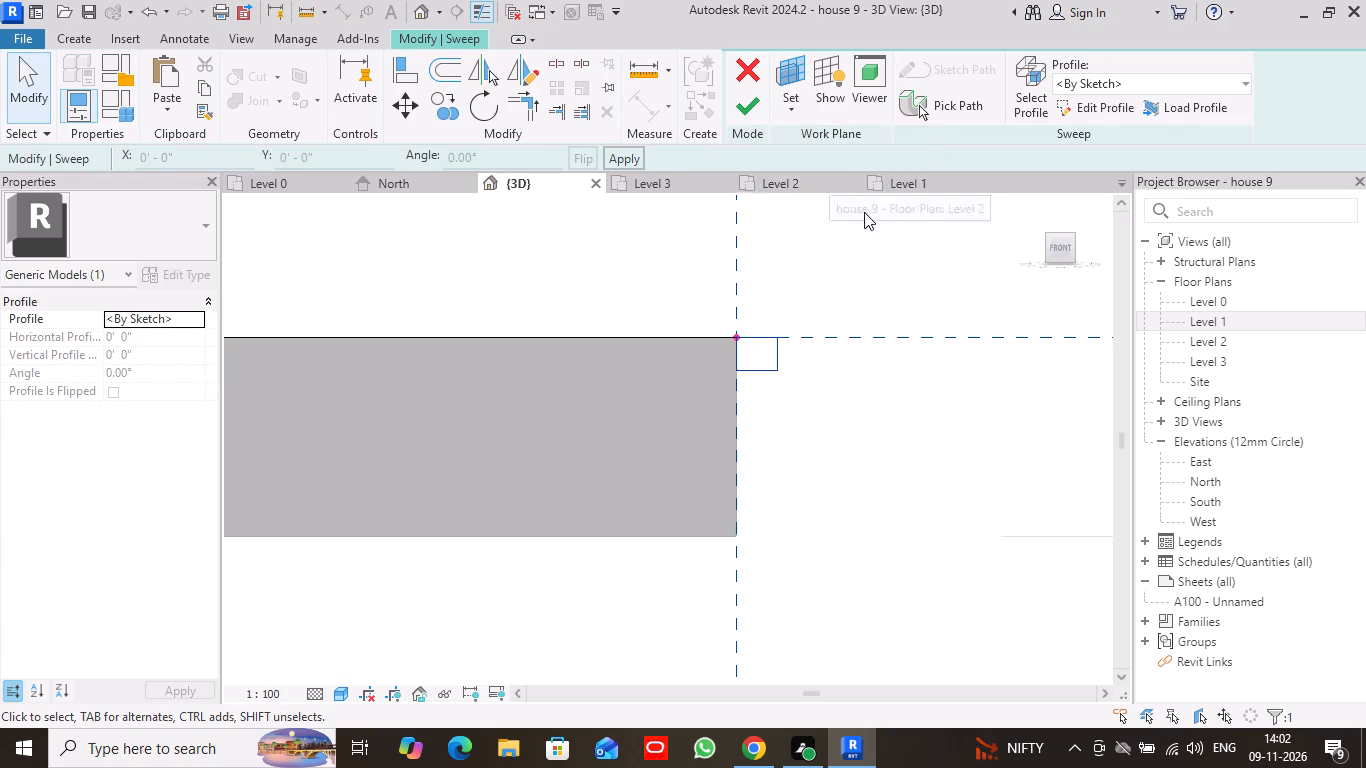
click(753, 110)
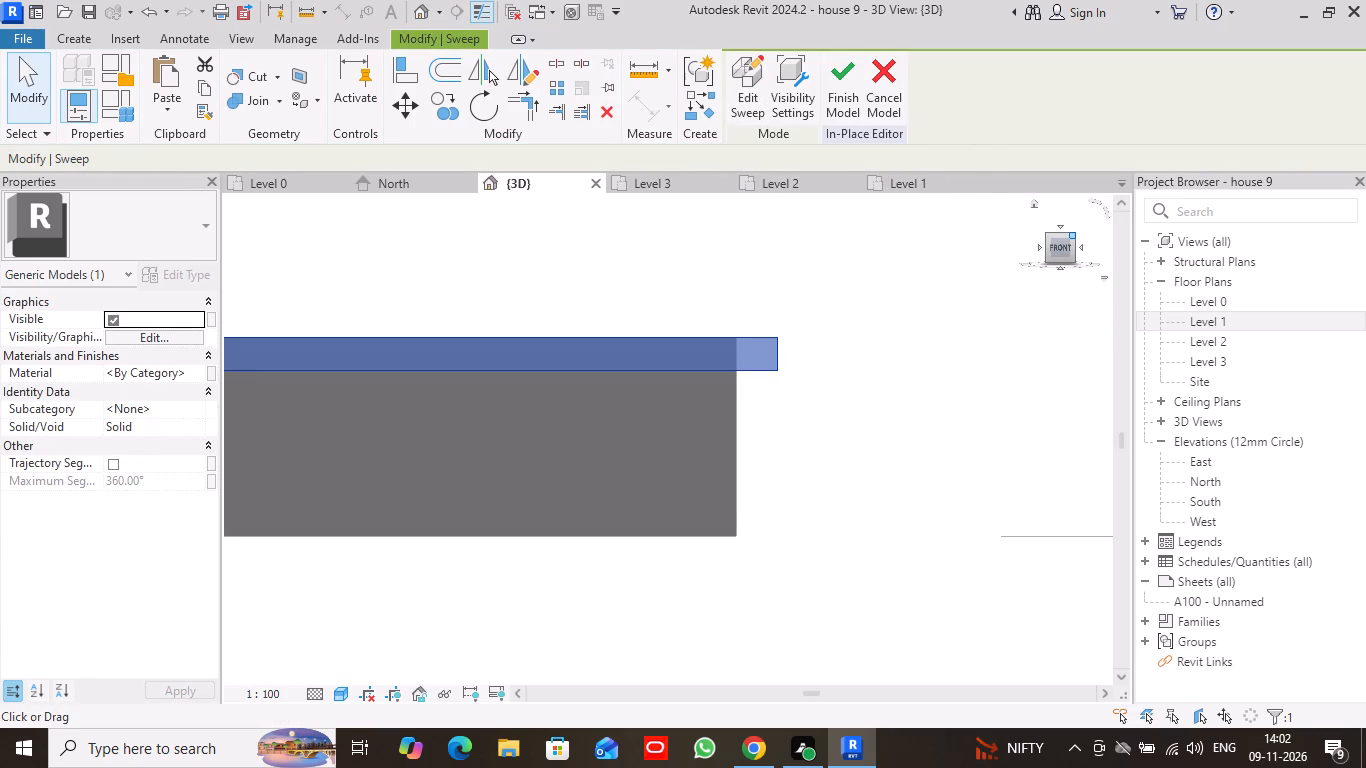
Examine the sweep along the tower roof slab's edges from several 3D angles.
drag(1072, 235, 1017, 265)
scroll(1041, 270, down, 4)
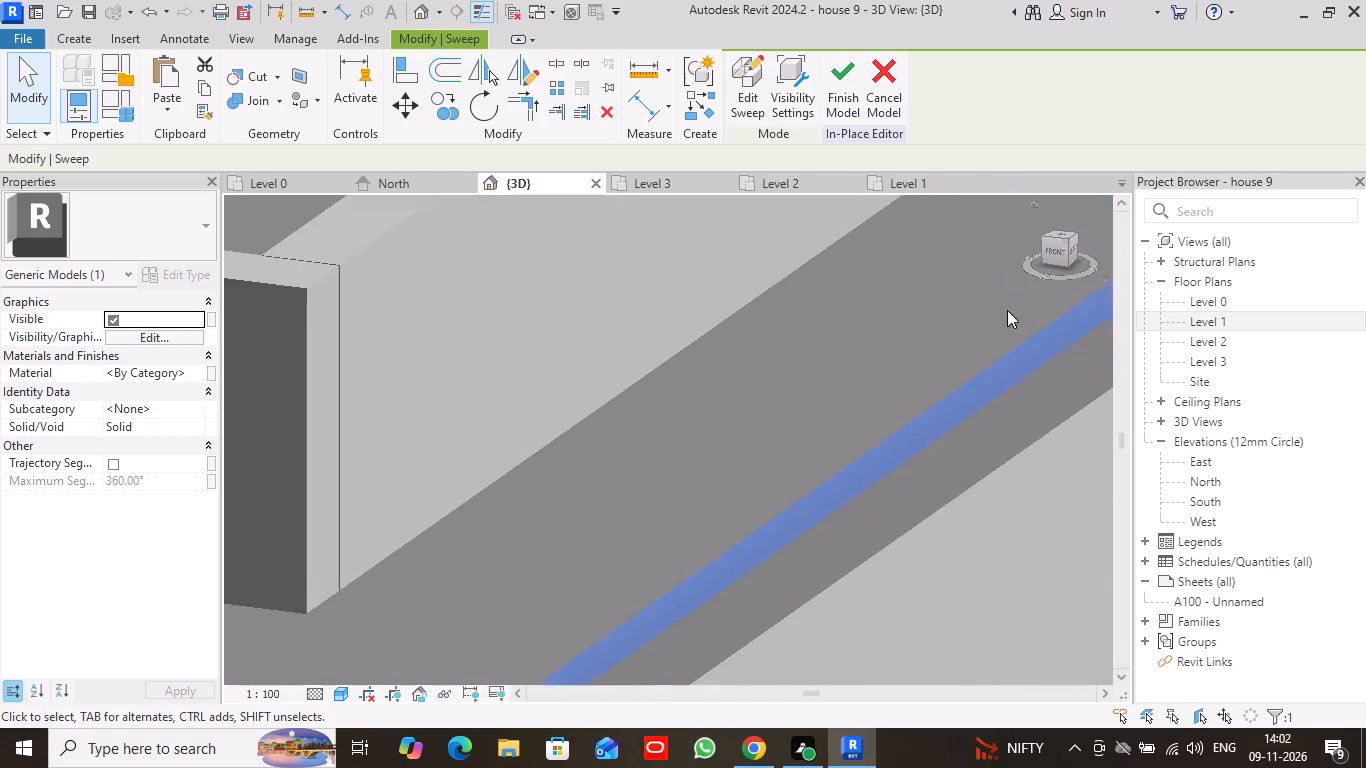
scroll(1007, 310, down, 12)
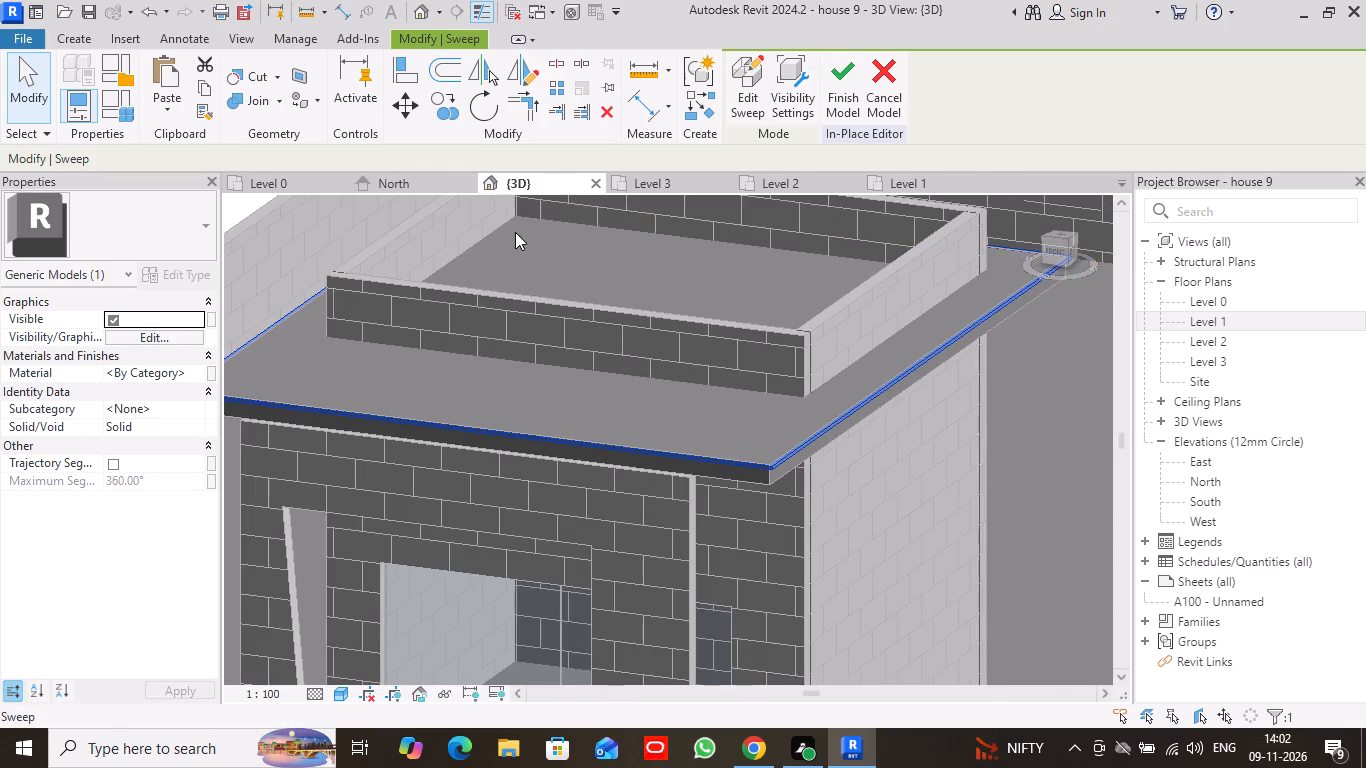
scroll(596, 288, down, 4)
click(308, 220)
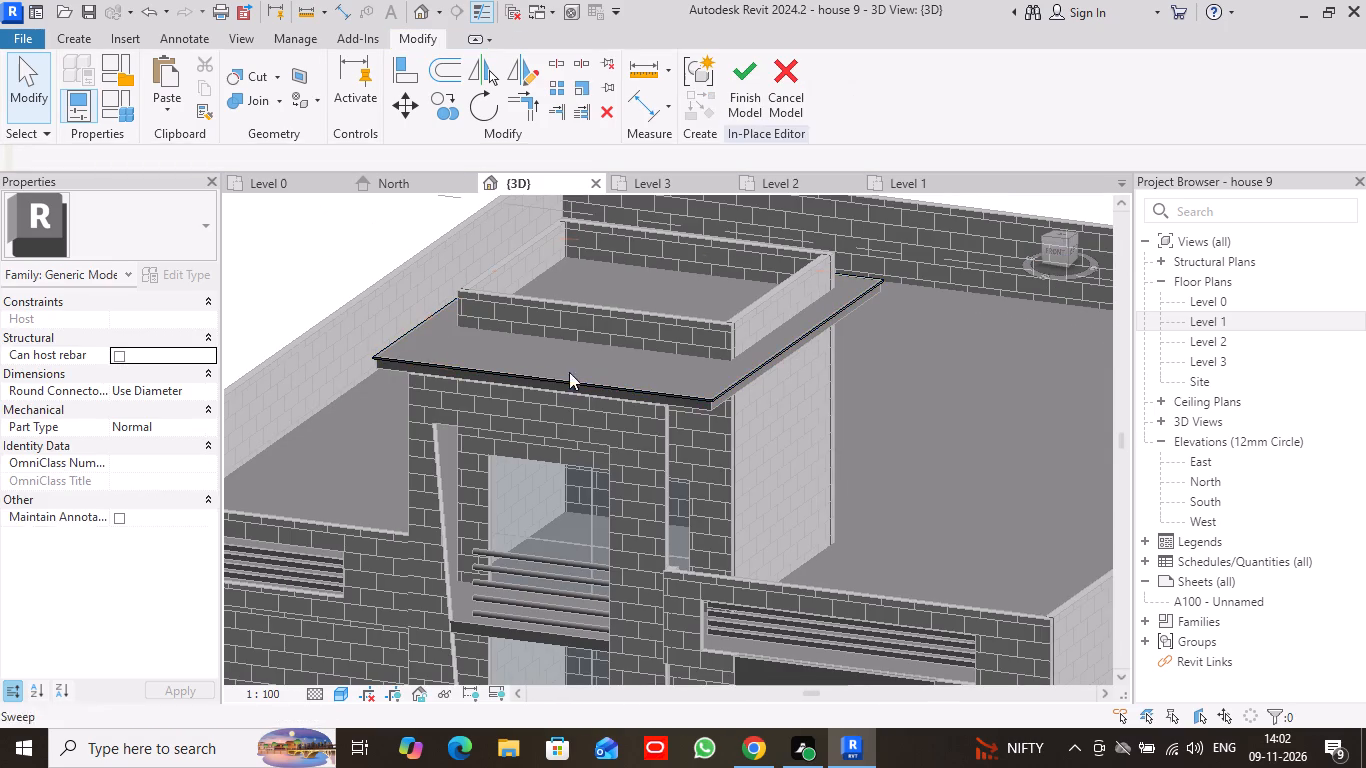
scroll(856, 389, up, 7)
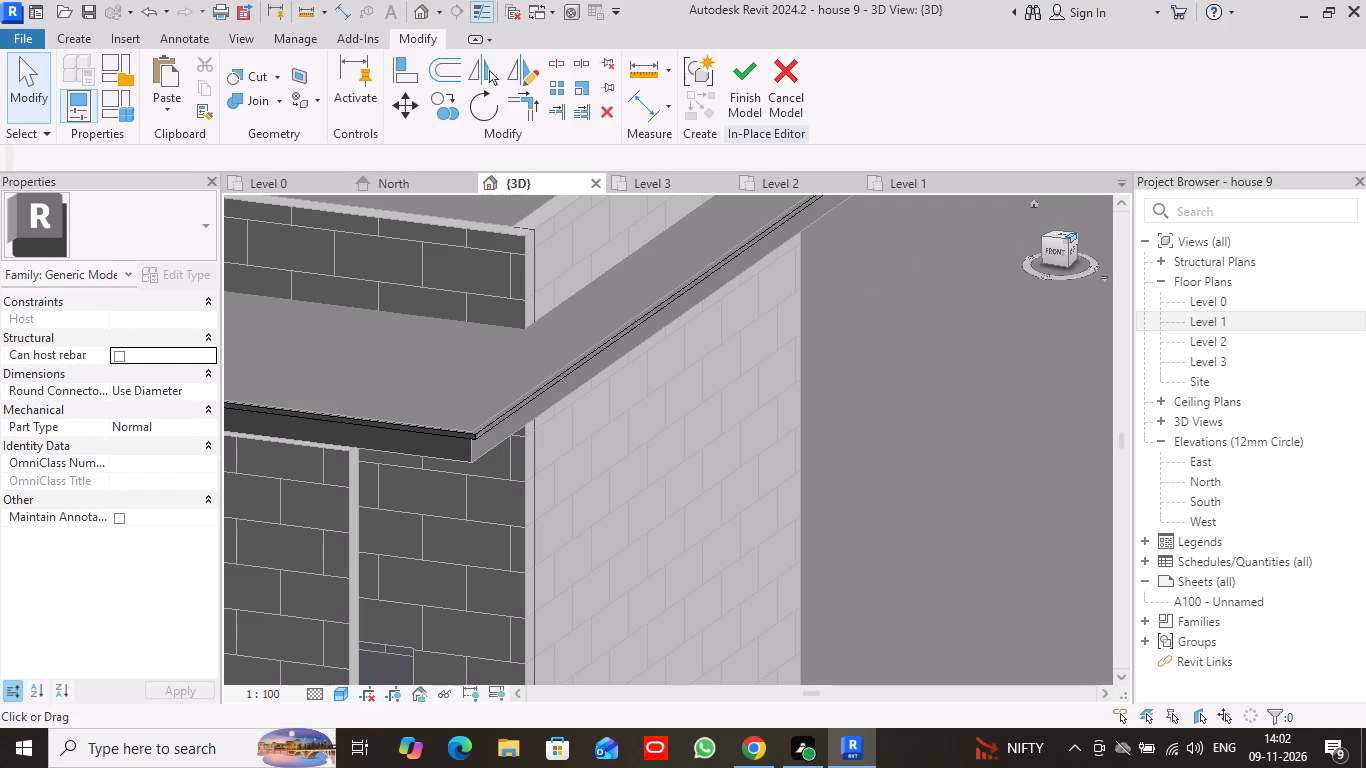
drag(1064, 245, 1053, 226)
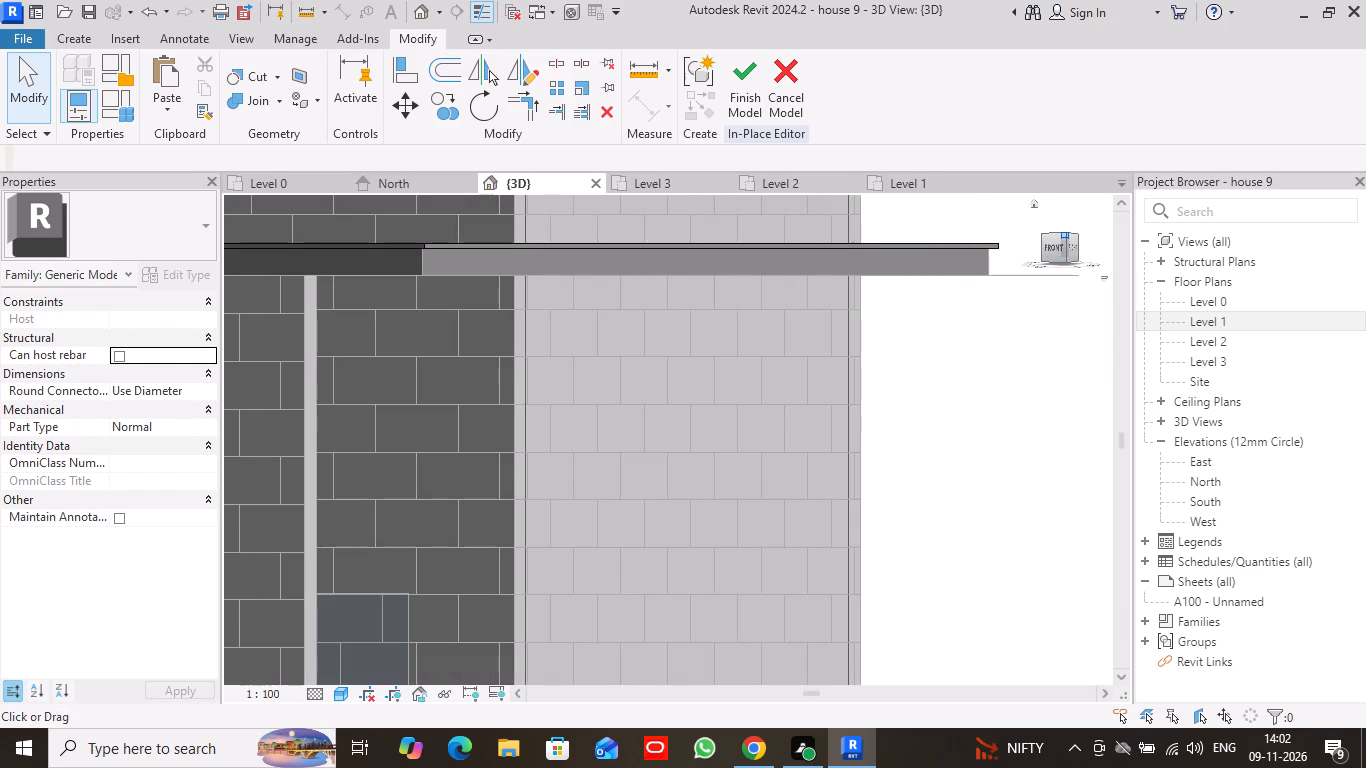
drag(1066, 232, 1065, 256)
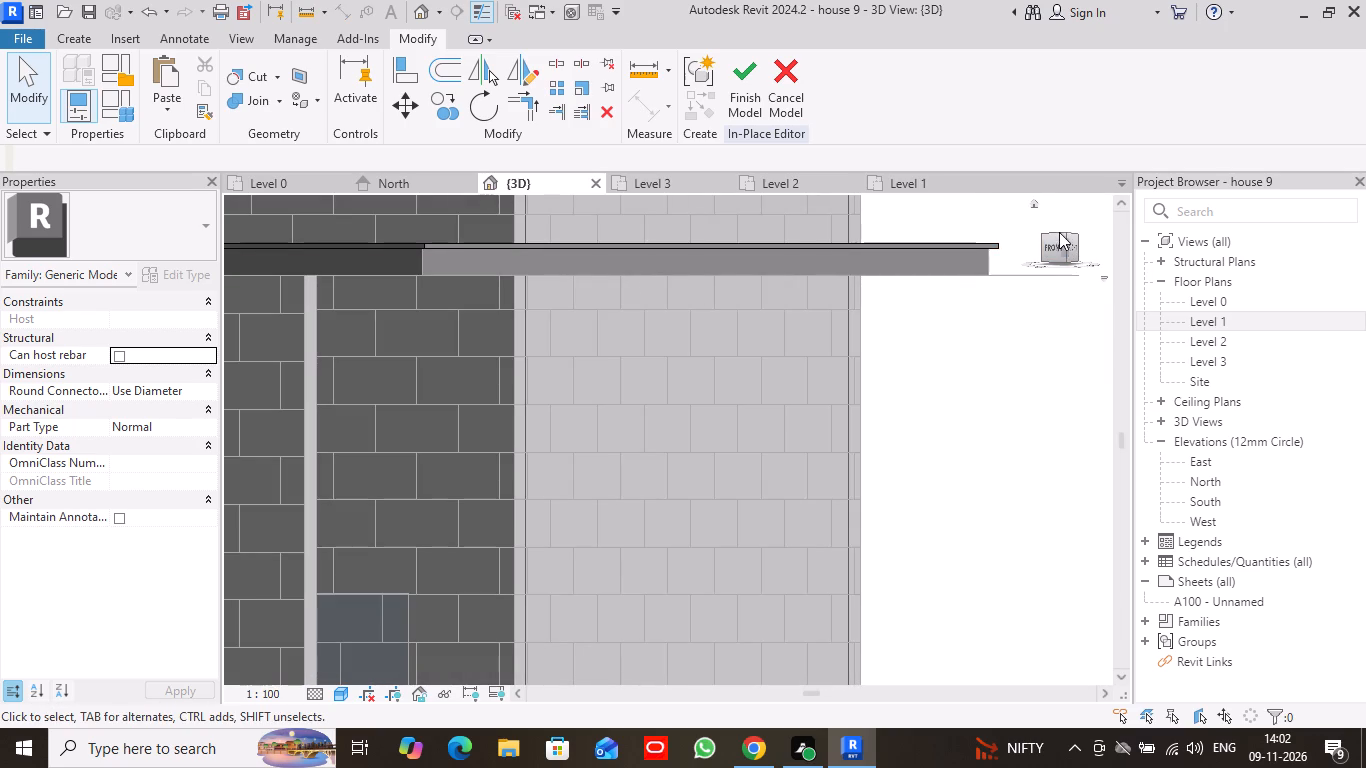
drag(1066, 236, 1055, 264)
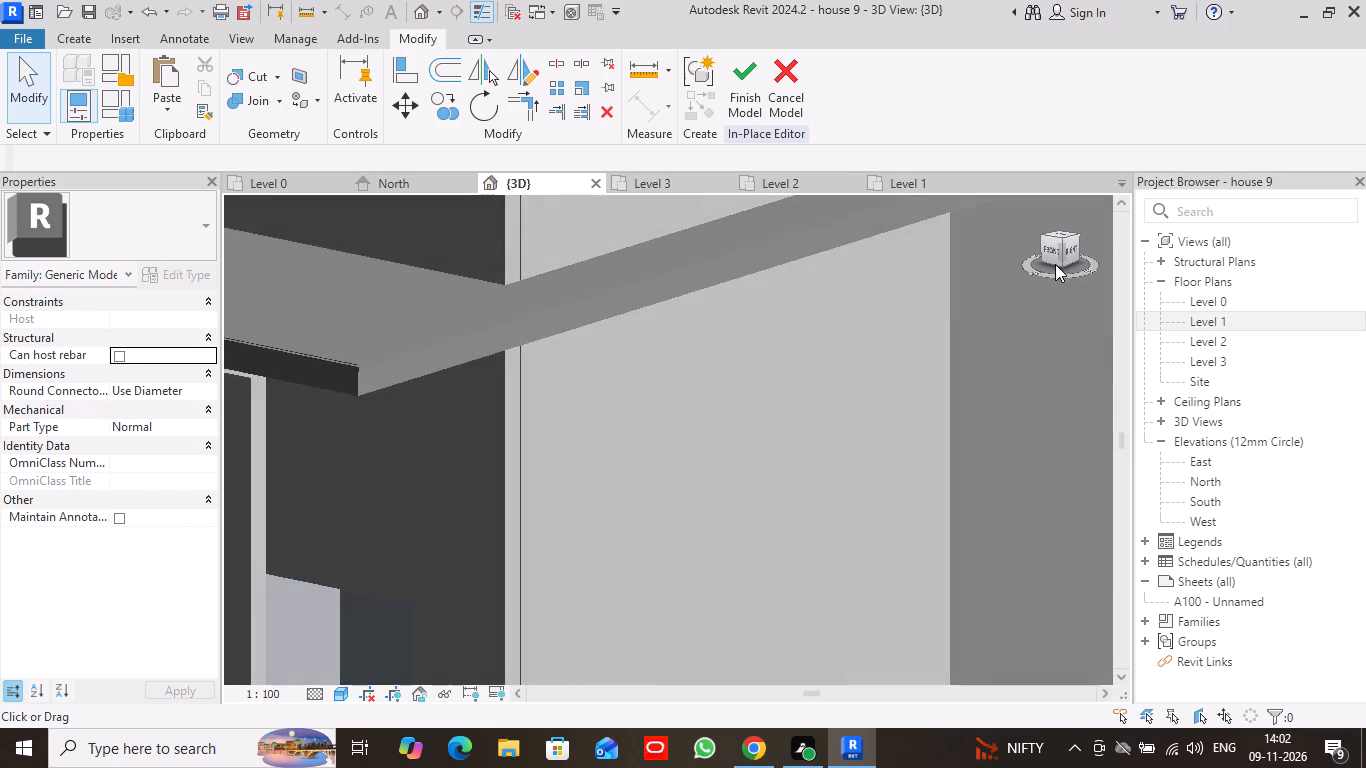
drag(1055, 264, 1062, 264)
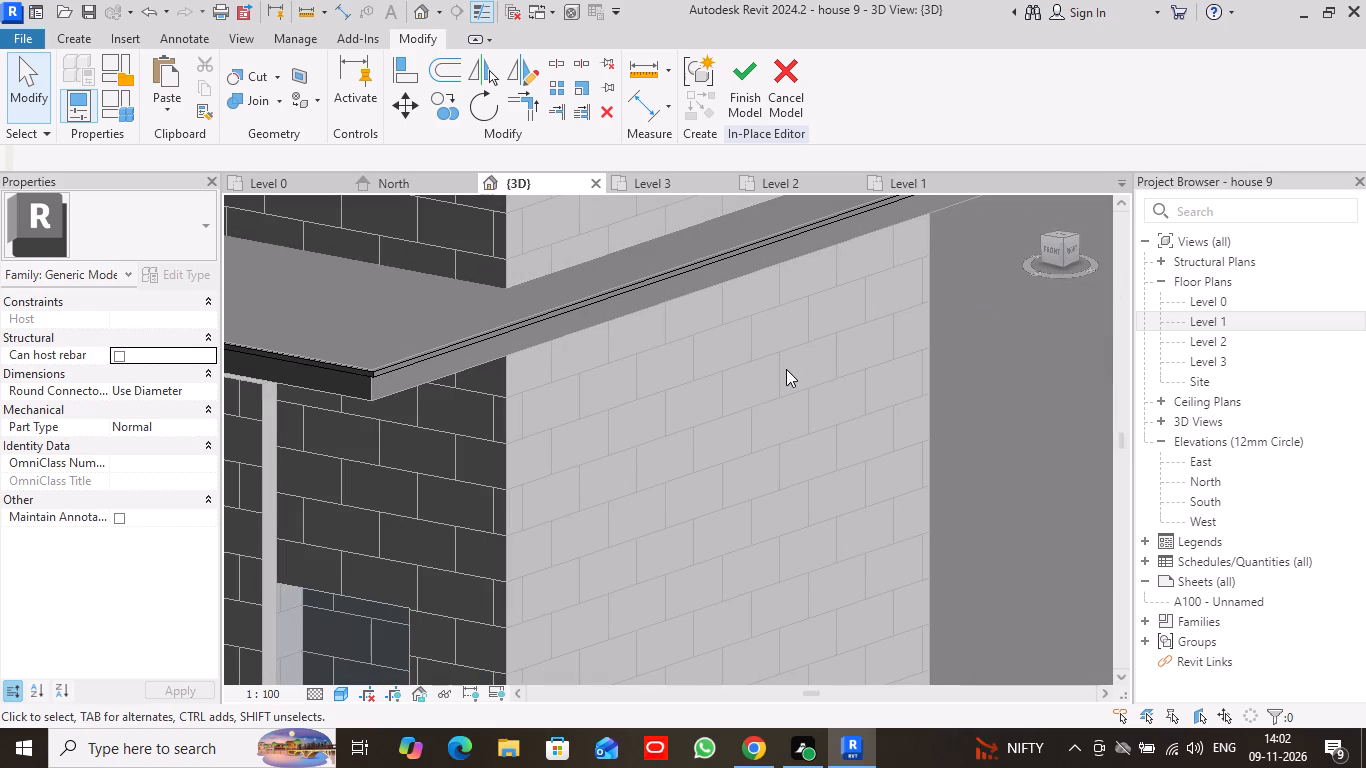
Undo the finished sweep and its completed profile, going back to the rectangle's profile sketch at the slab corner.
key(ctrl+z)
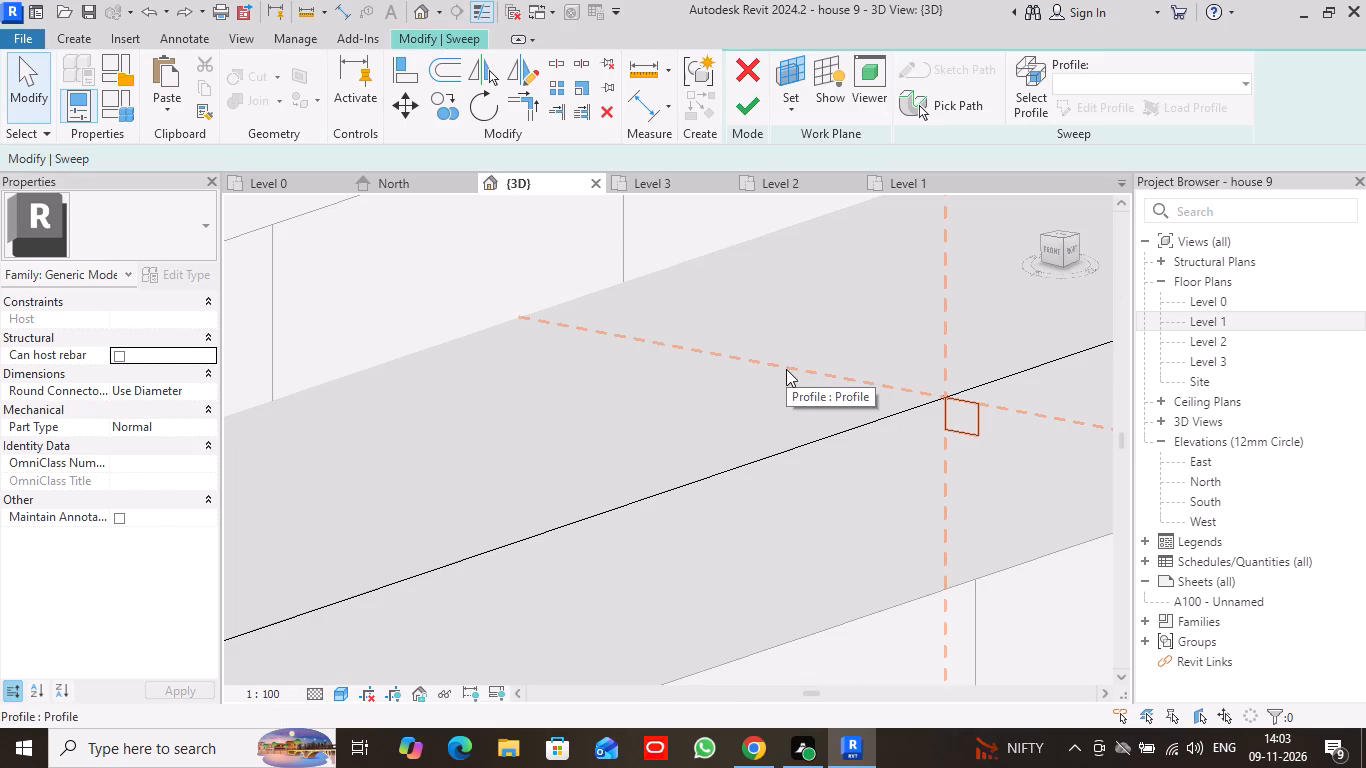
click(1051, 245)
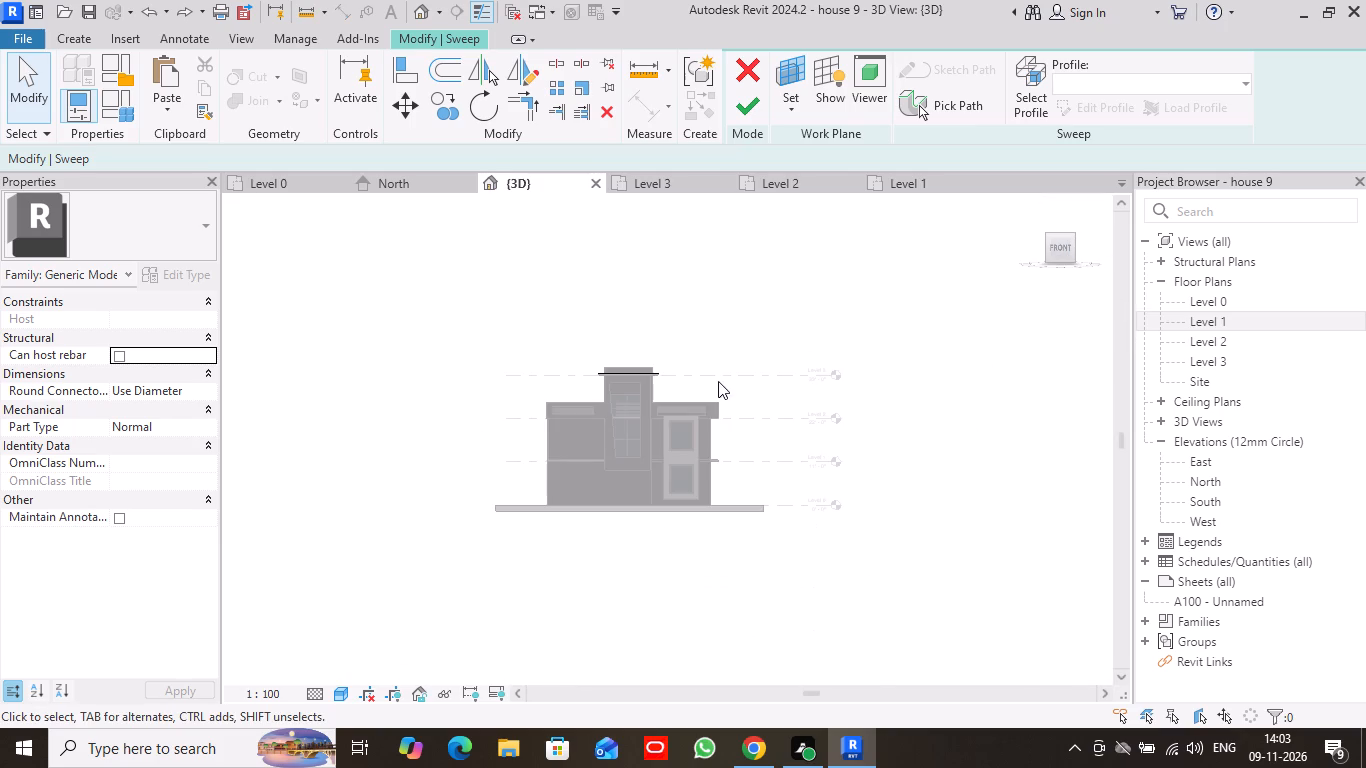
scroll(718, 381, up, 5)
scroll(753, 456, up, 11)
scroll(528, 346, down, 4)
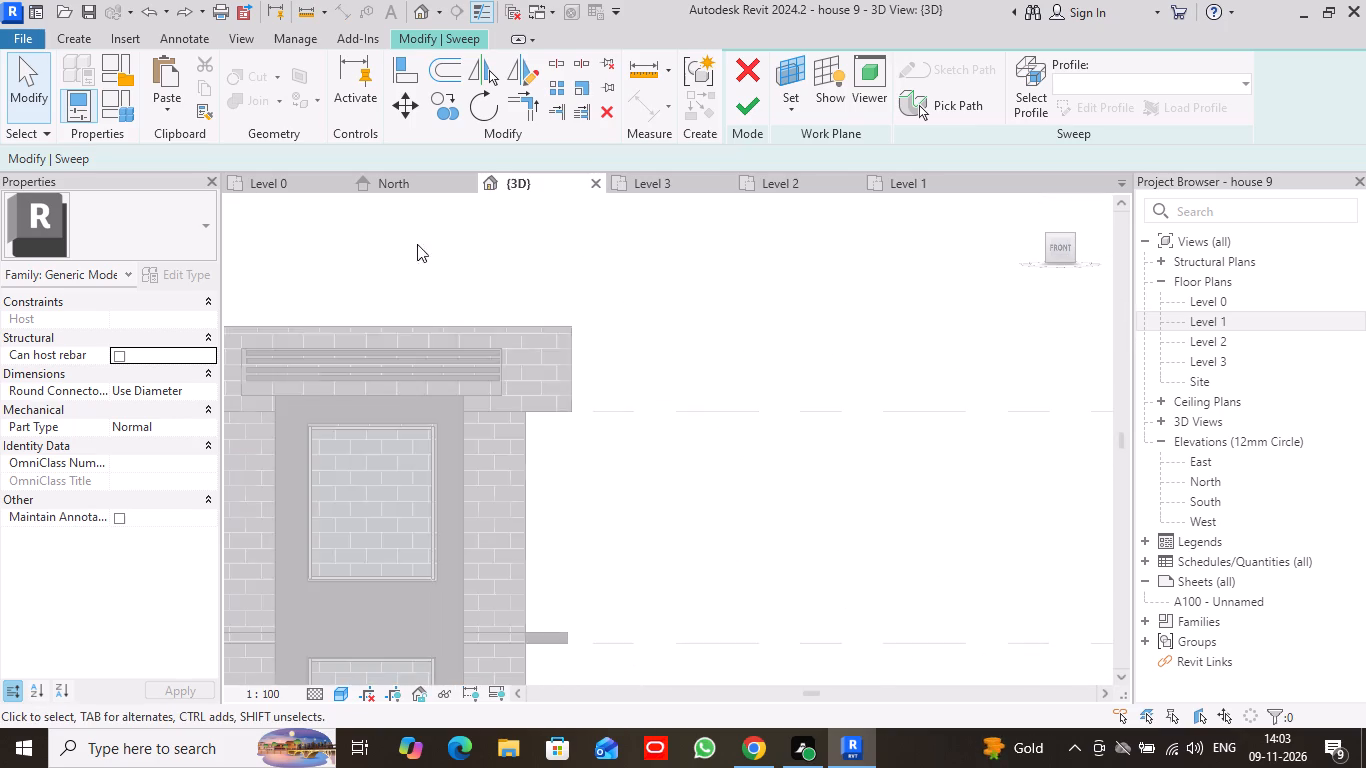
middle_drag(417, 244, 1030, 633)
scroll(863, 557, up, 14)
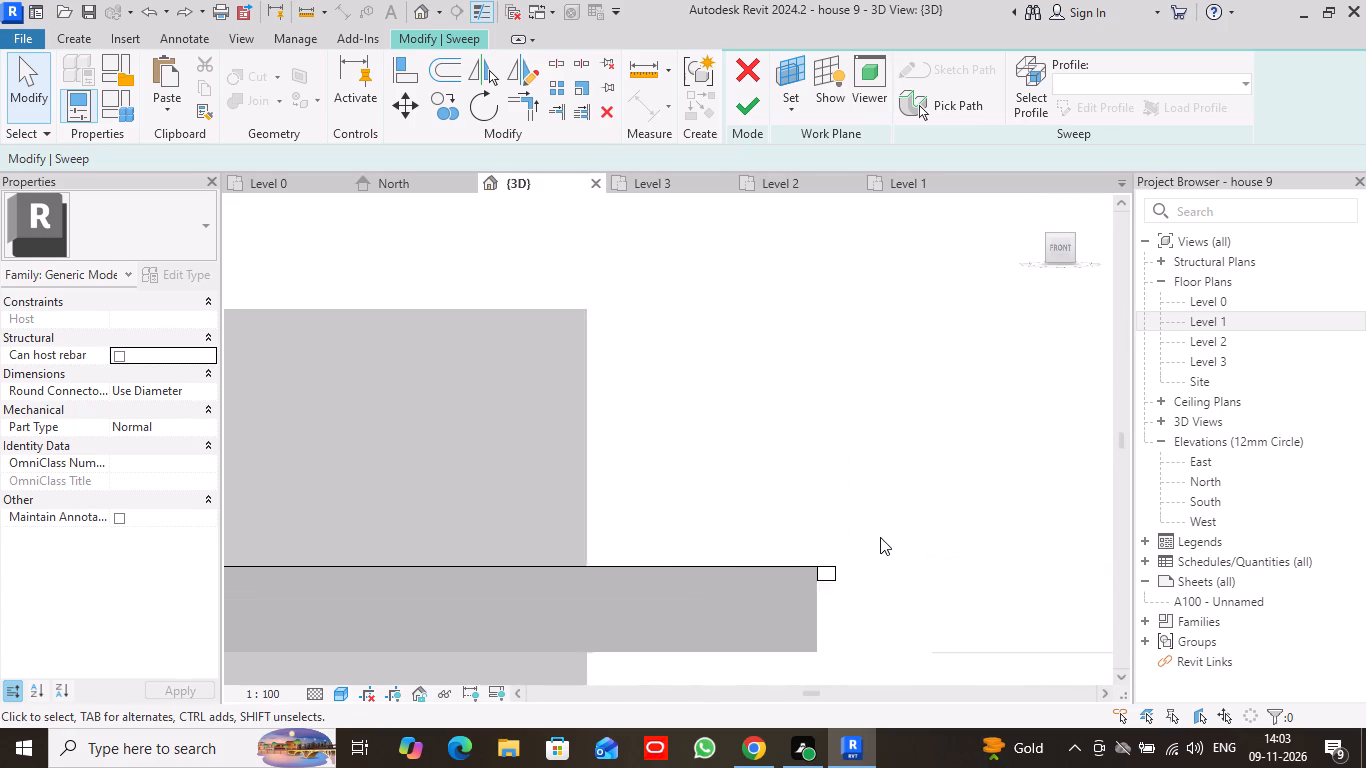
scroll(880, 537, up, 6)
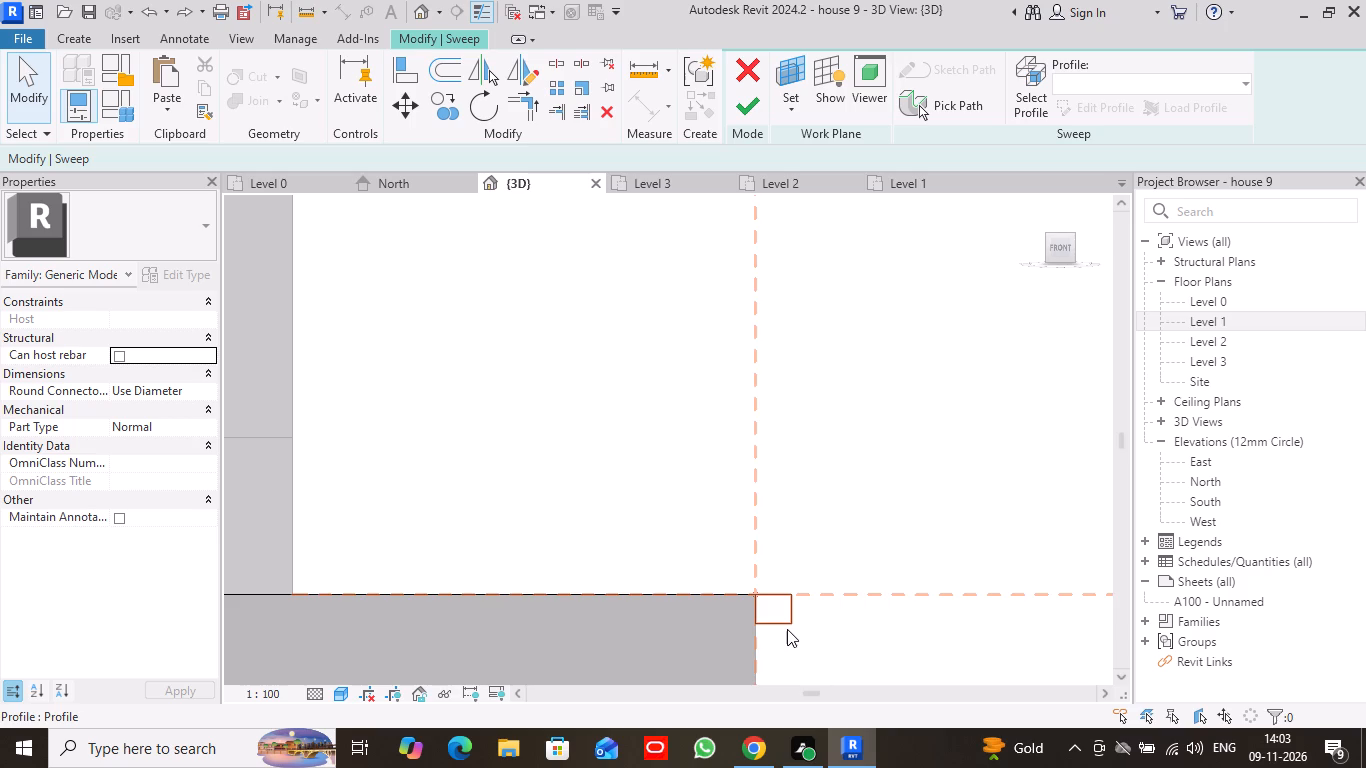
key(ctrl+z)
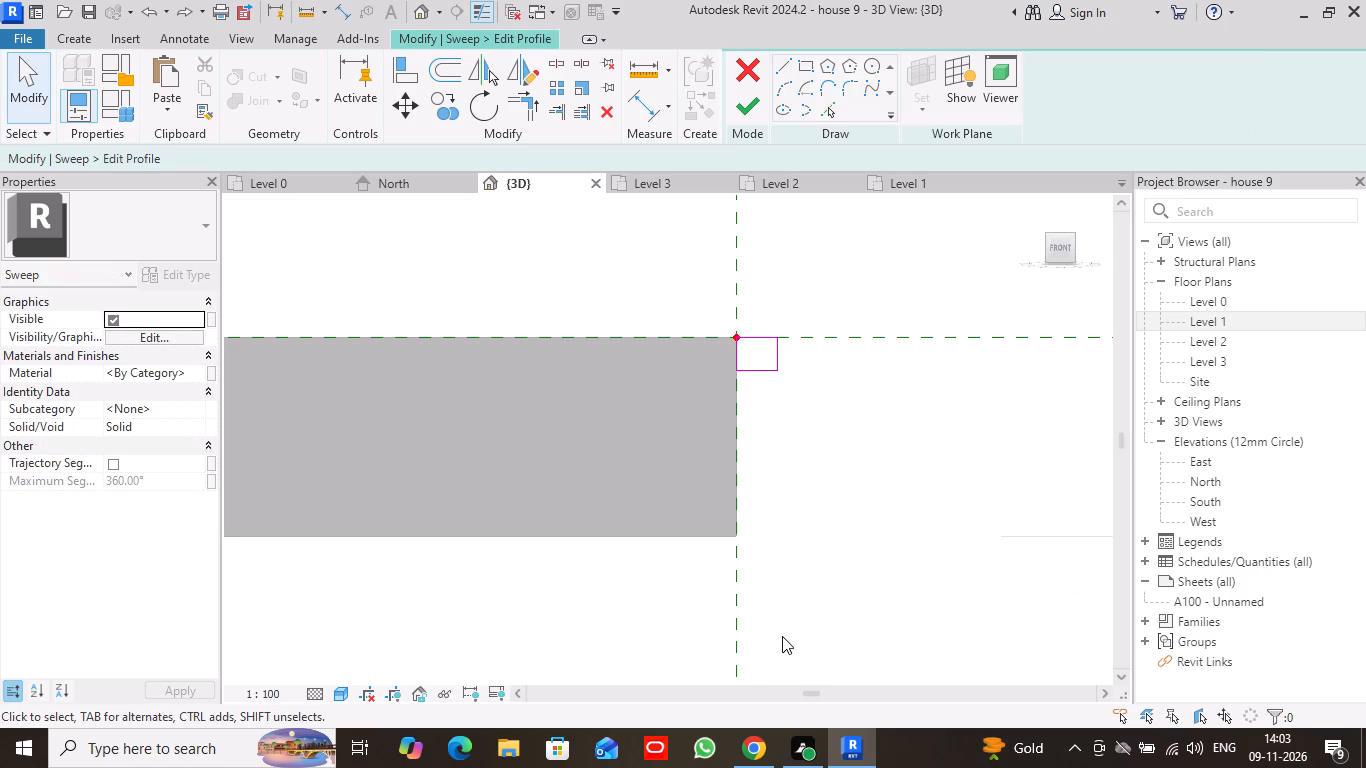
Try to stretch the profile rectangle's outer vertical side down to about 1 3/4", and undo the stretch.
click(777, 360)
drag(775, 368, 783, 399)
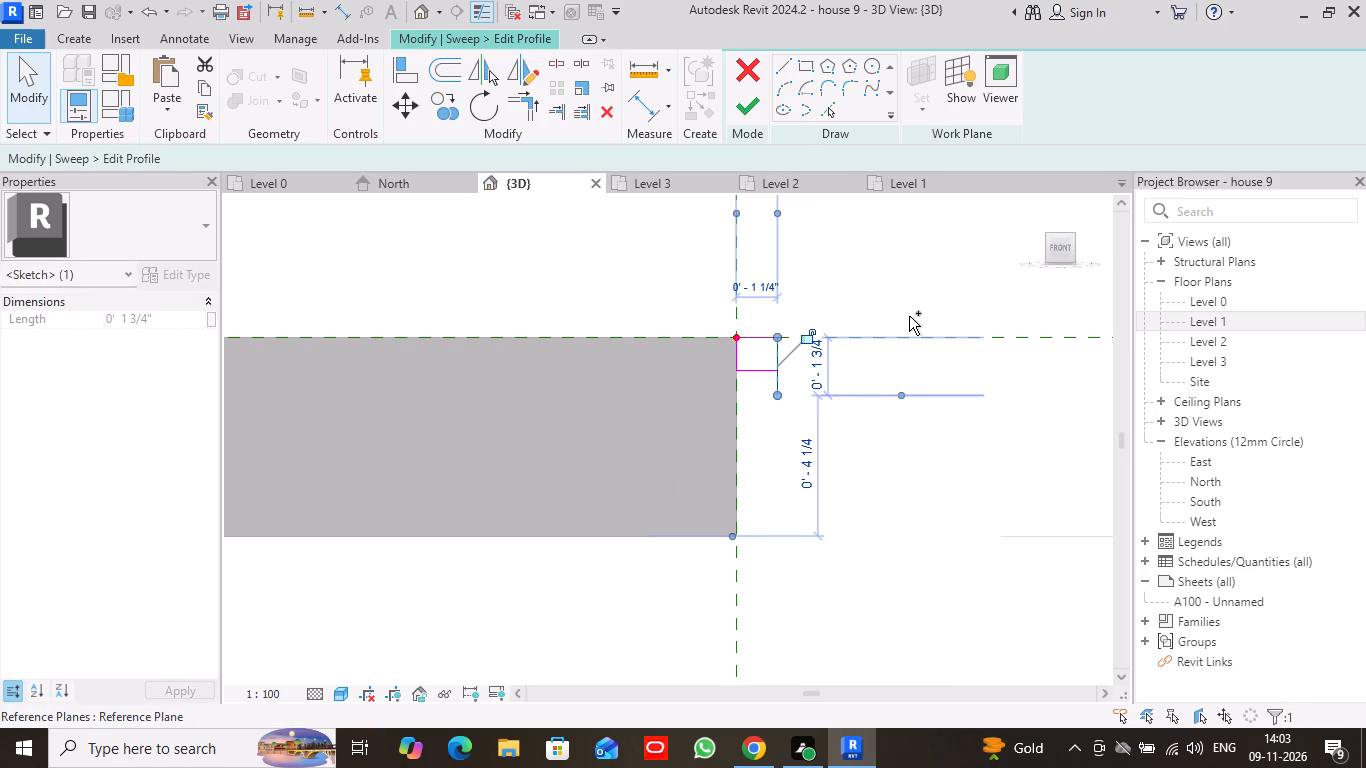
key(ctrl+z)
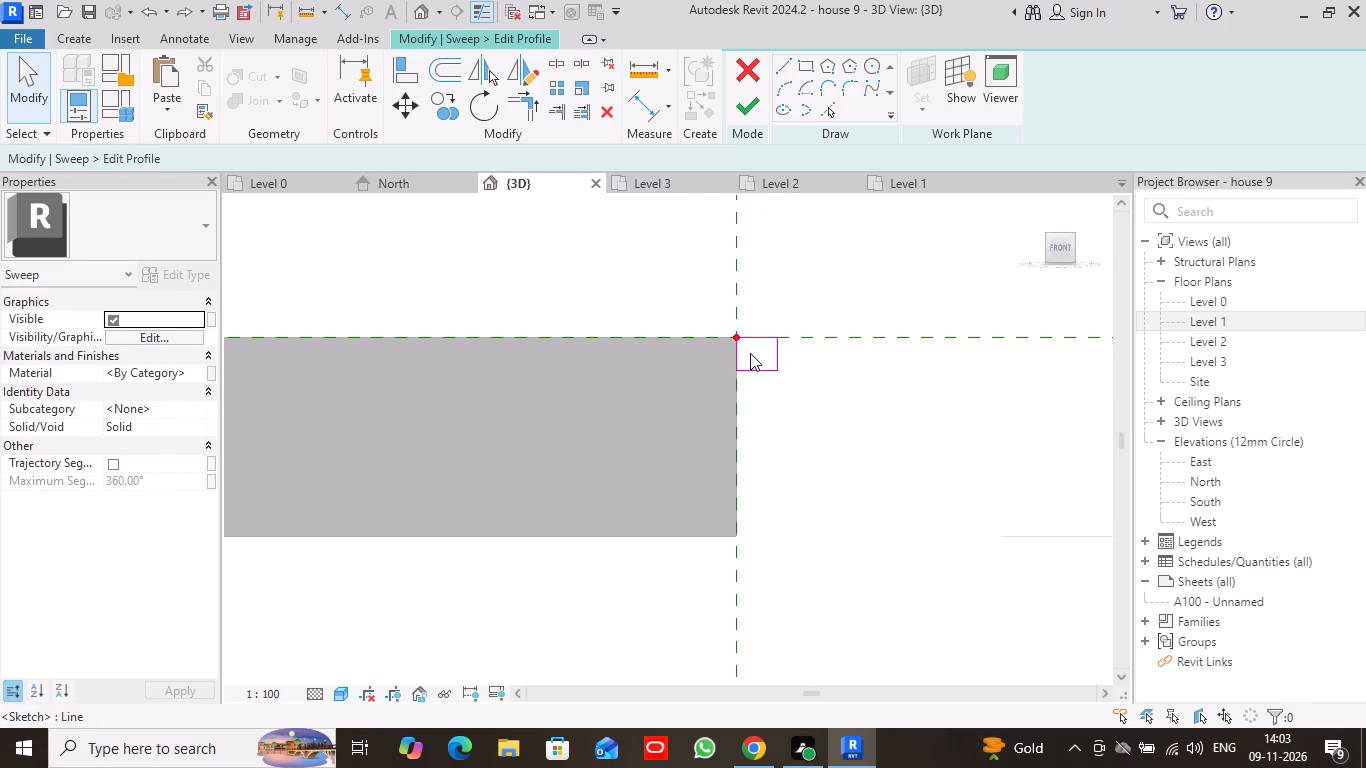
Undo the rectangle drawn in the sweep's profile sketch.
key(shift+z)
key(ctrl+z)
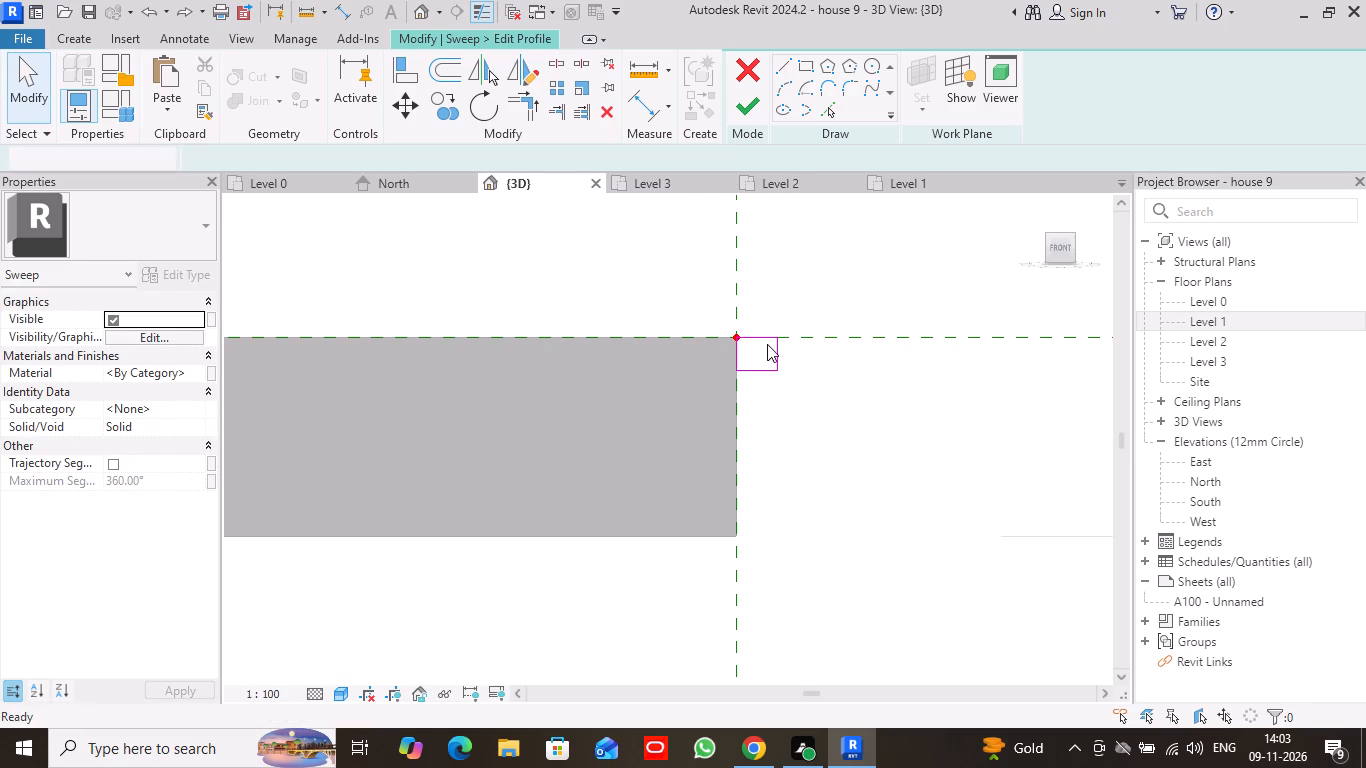
Start a new rectangular profile from the tower roof slab's upper outer corner.
click(799, 66)
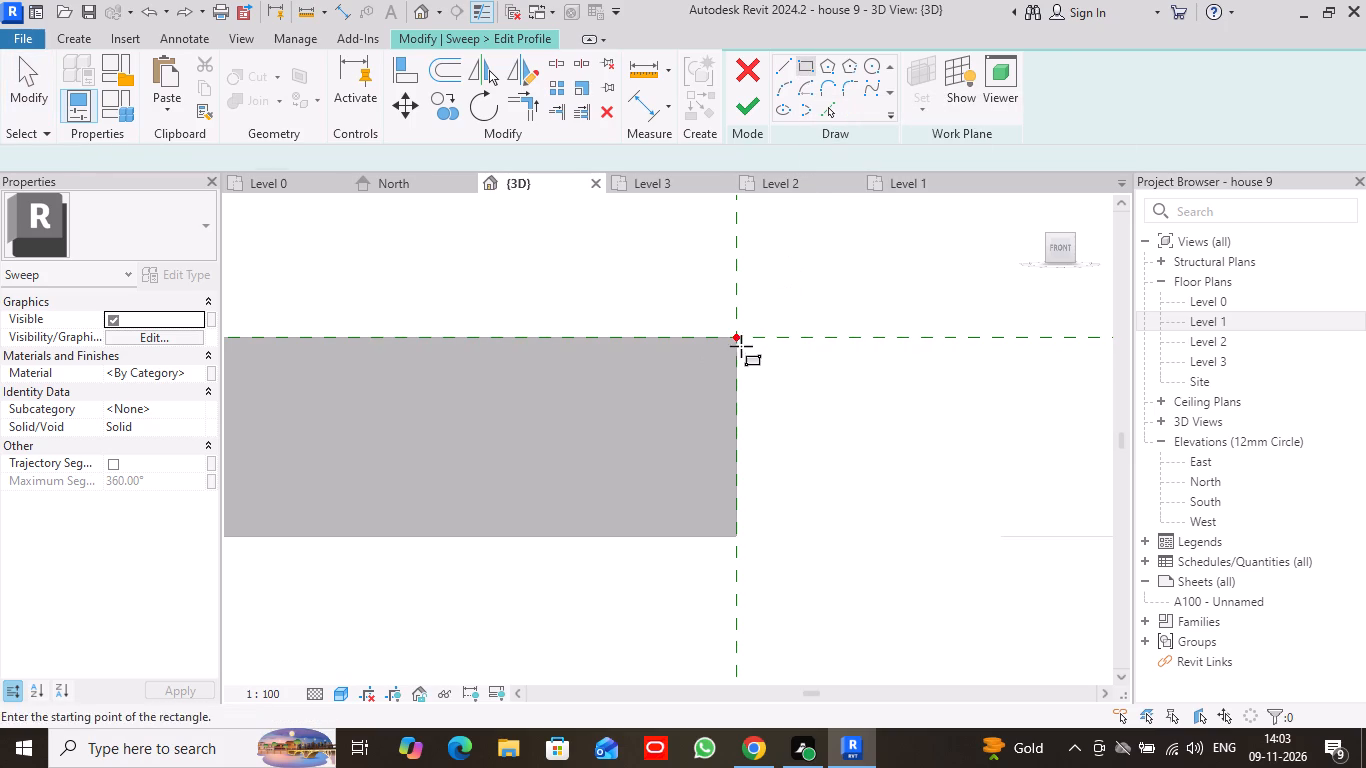
click(738, 337)
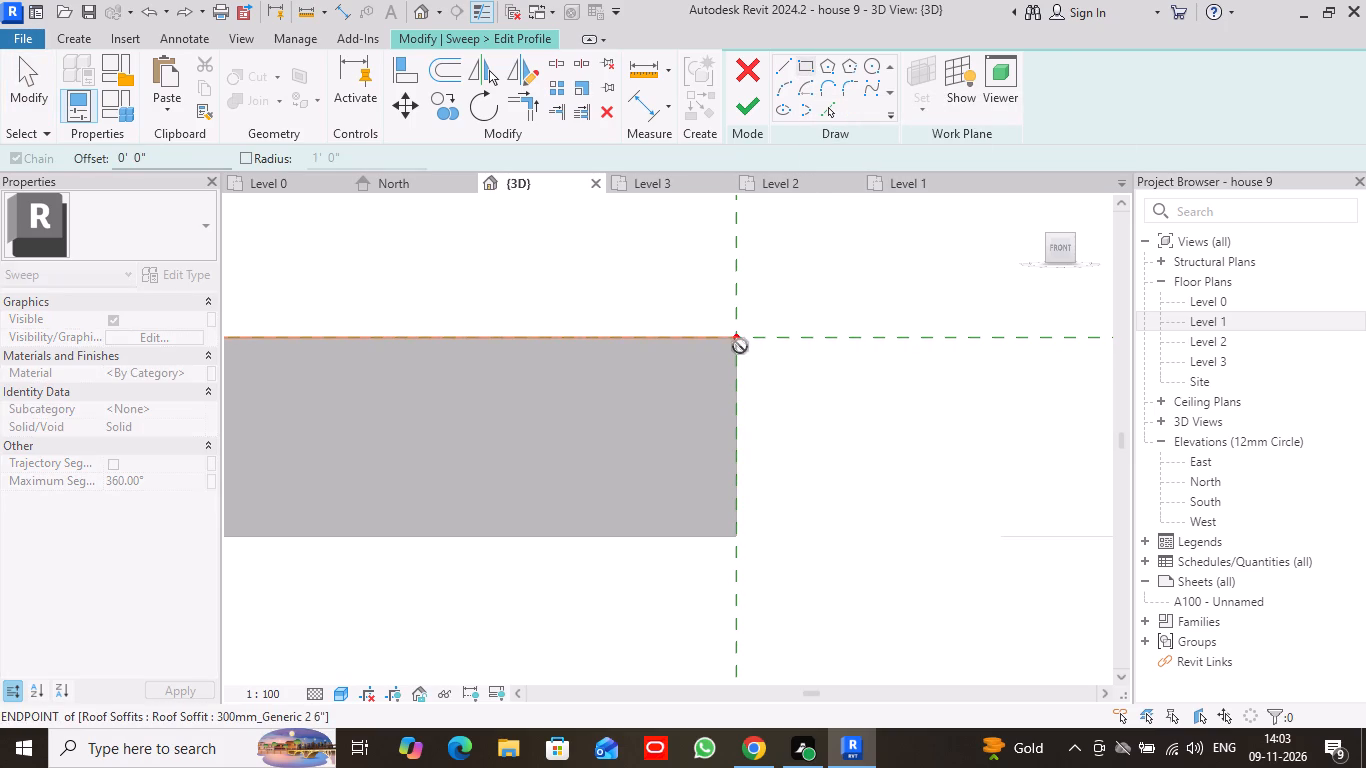
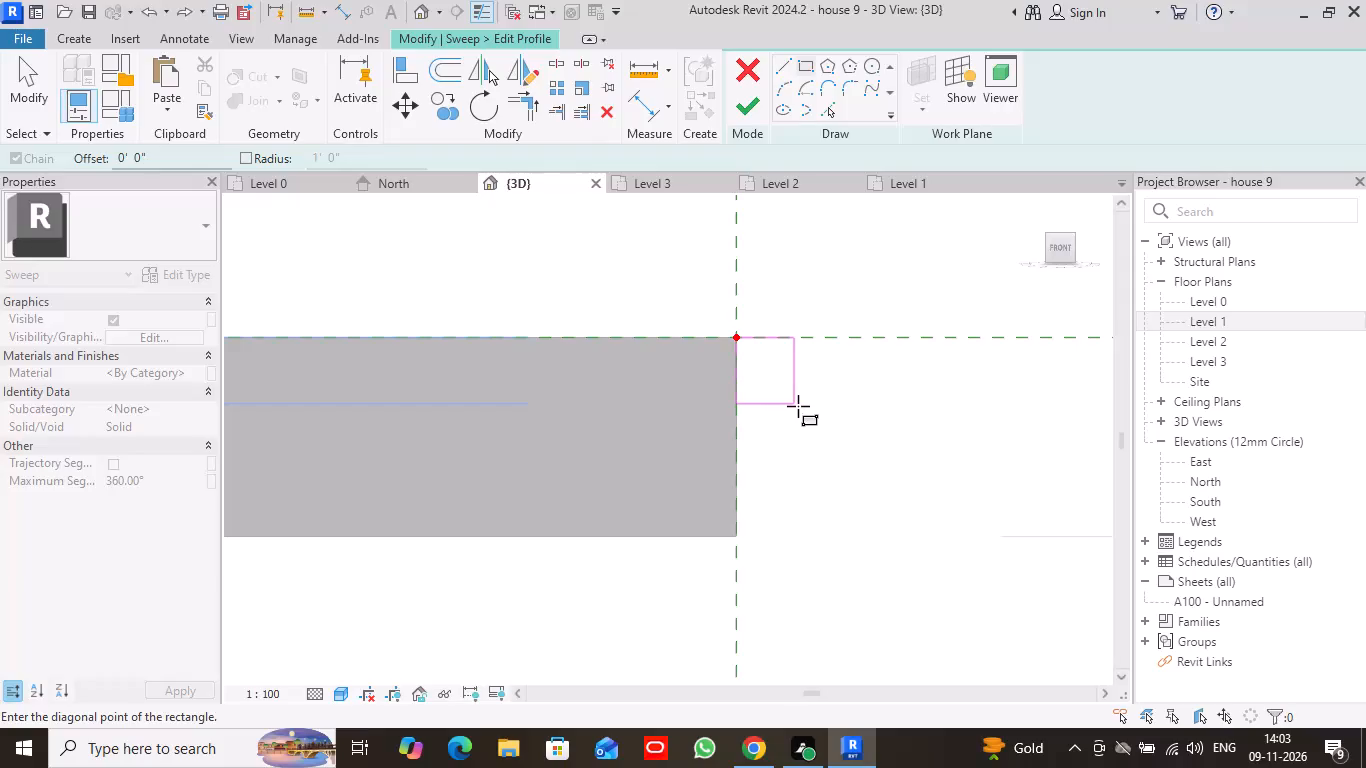
Complete the 2" by 2" rectangular profile at the tower roof slab's upper outer corner and finish the sweep.
click(799, 405)
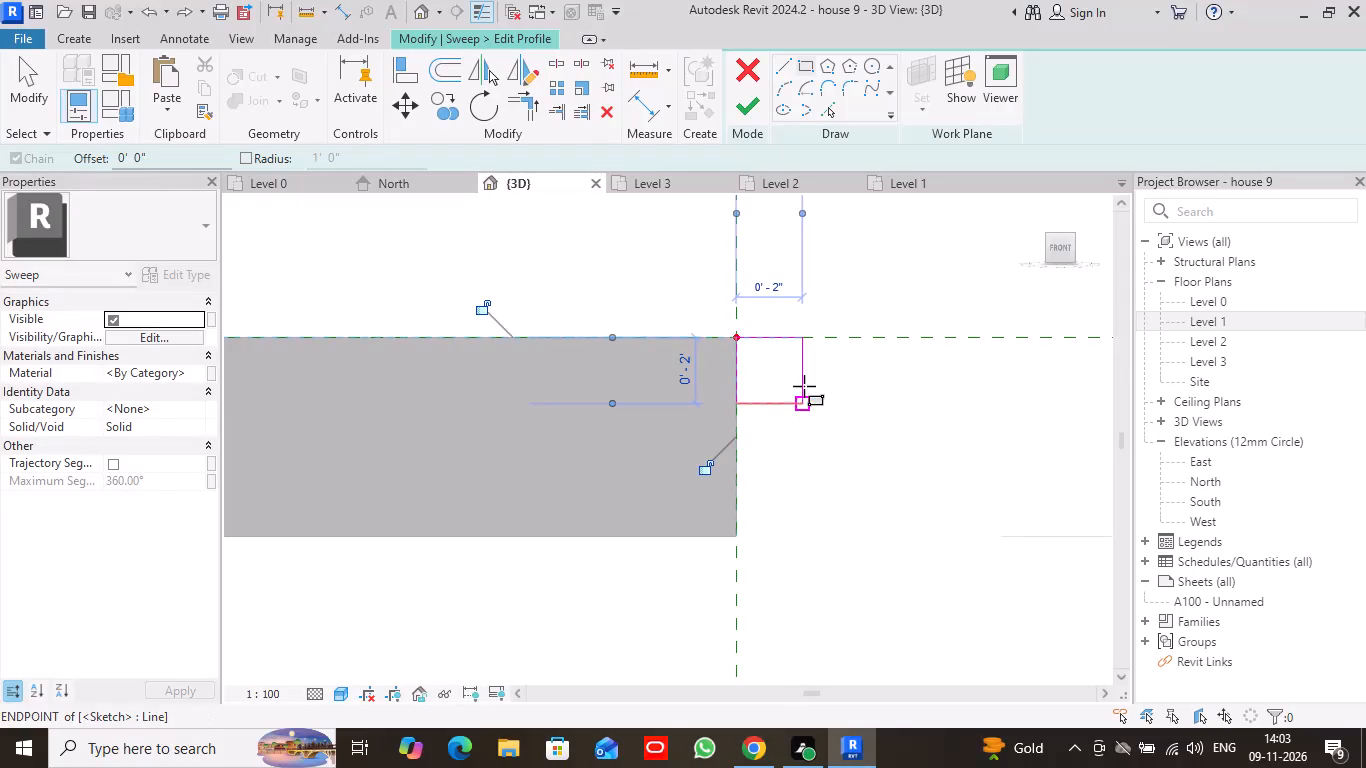
click(762, 105)
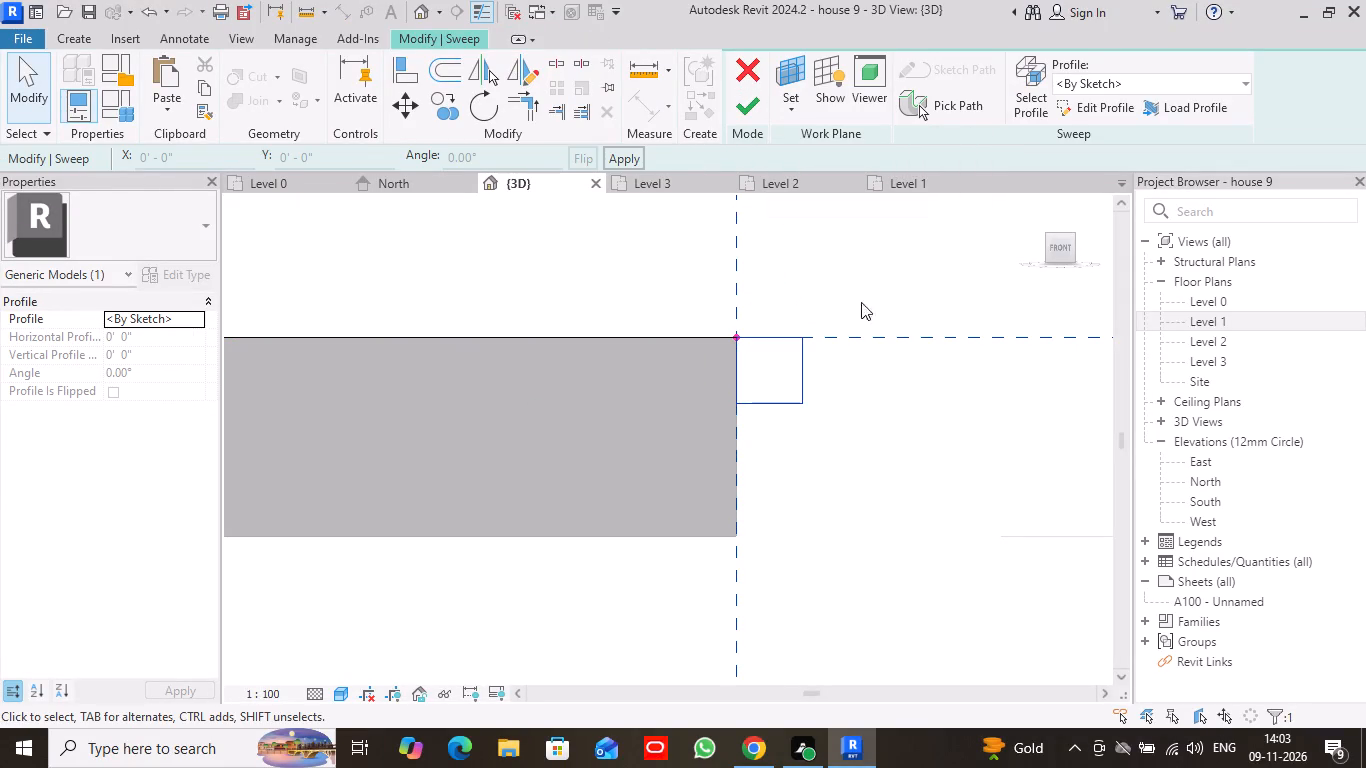
click(758, 104)
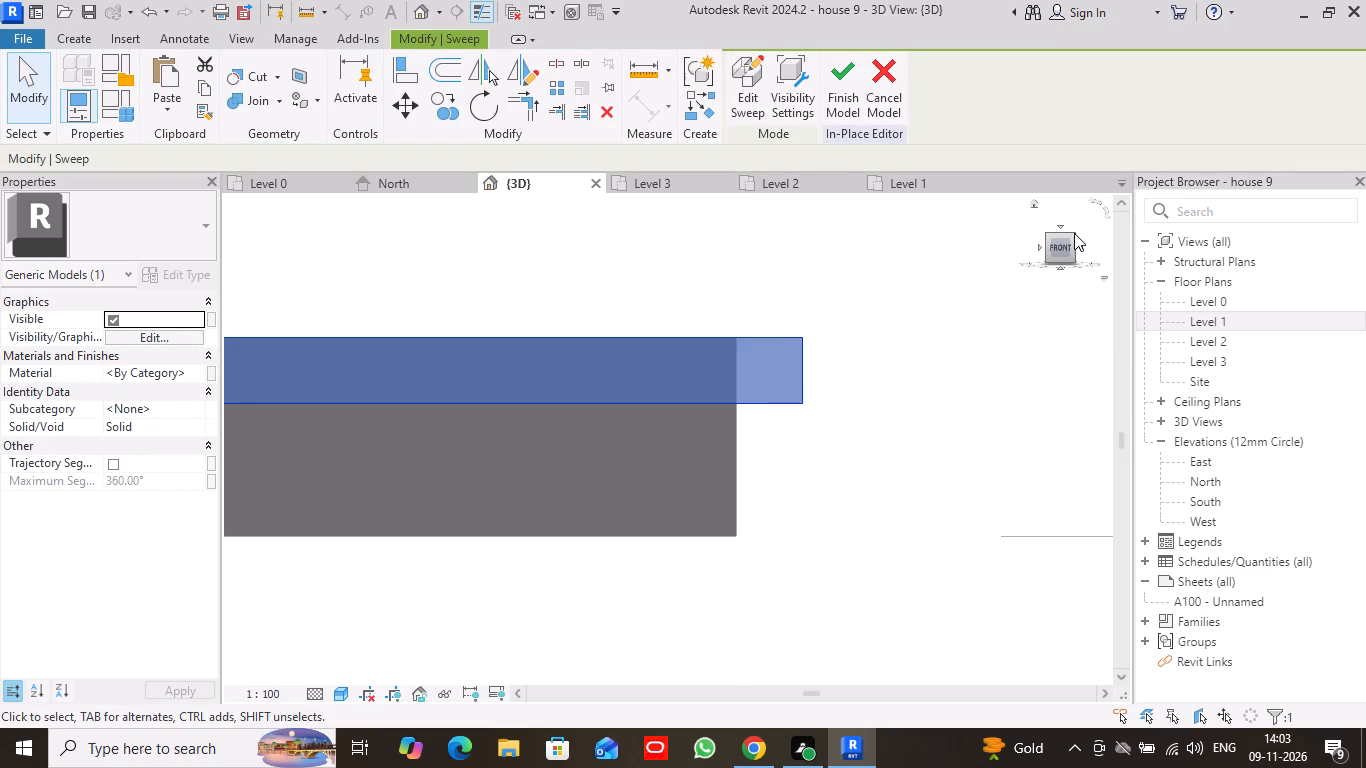
Examine the finished sweep around the tower roof slab's upper edges, at the corner and against the whole house.
drag(1071, 236, 1006, 269)
scroll(914, 355, down, 18)
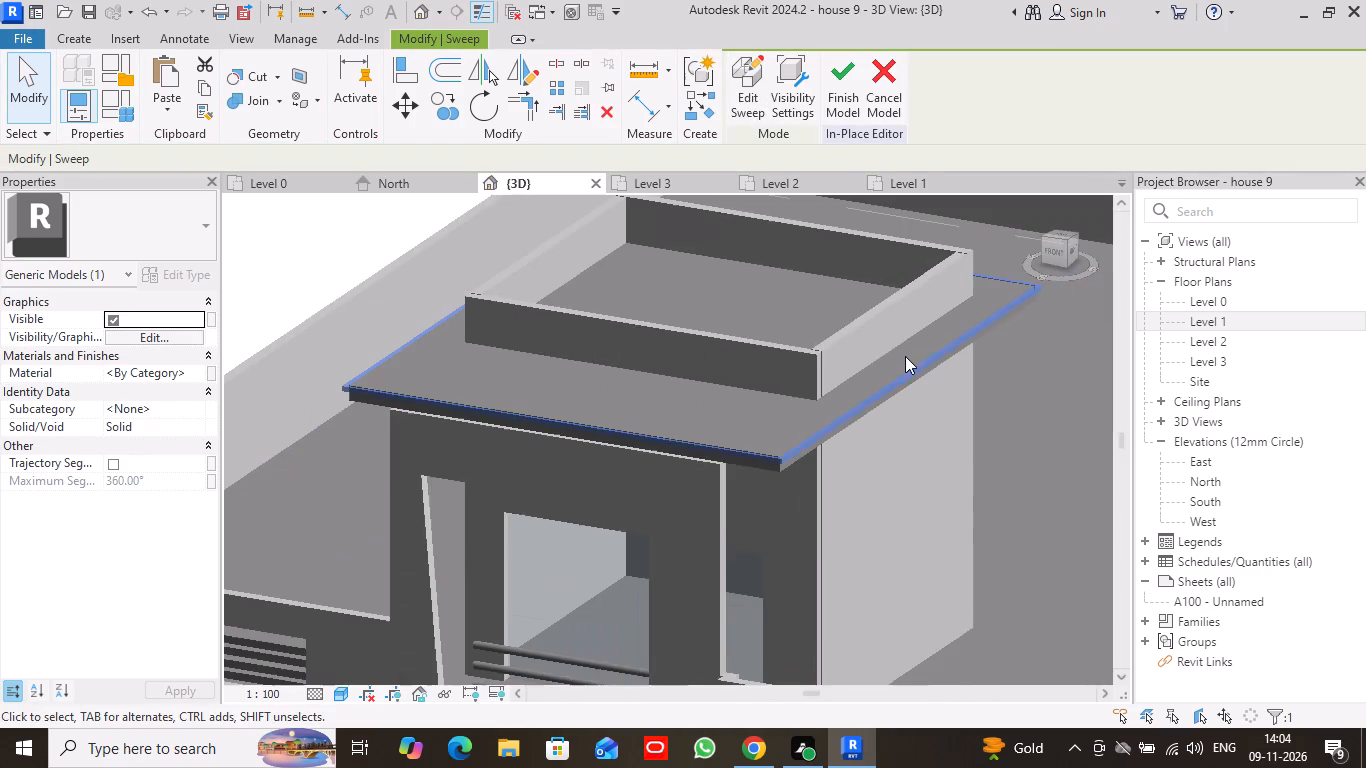
click(293, 235)
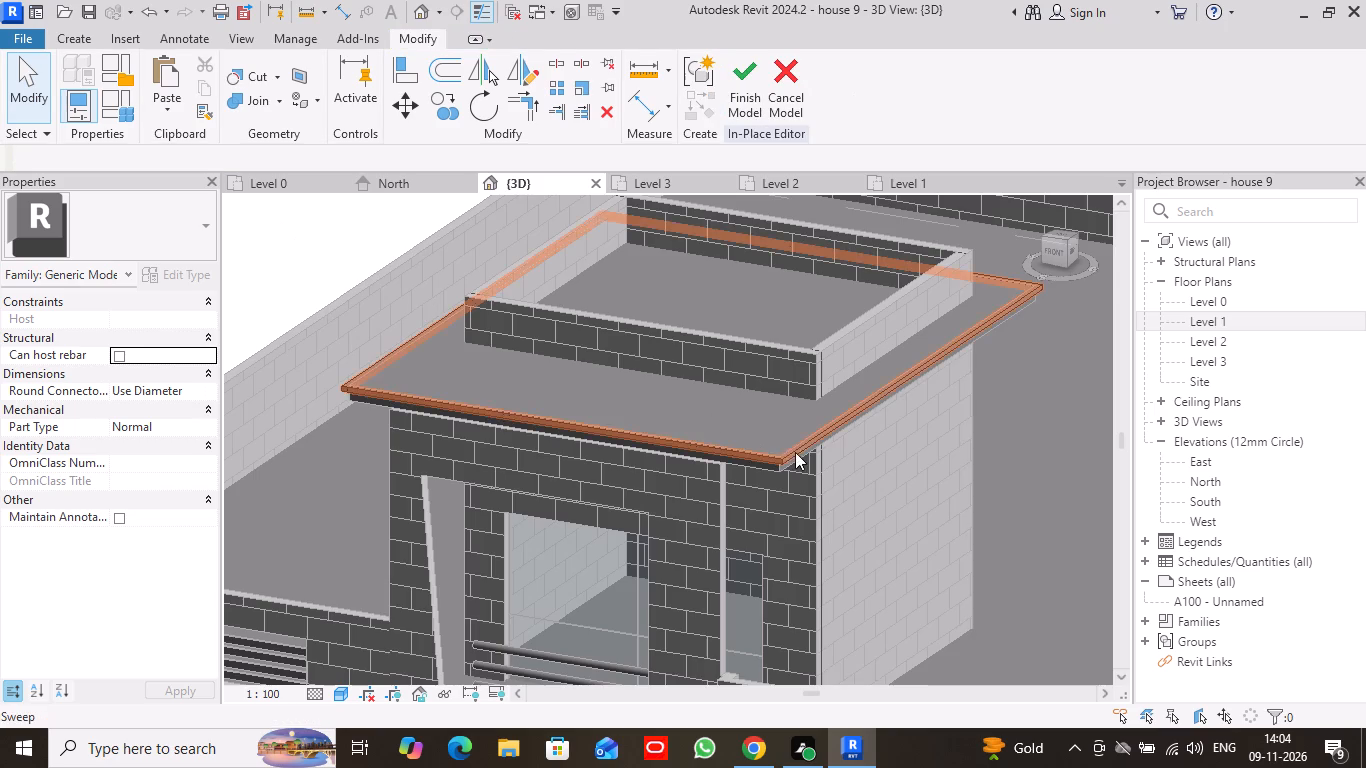
scroll(804, 439, up, 4)
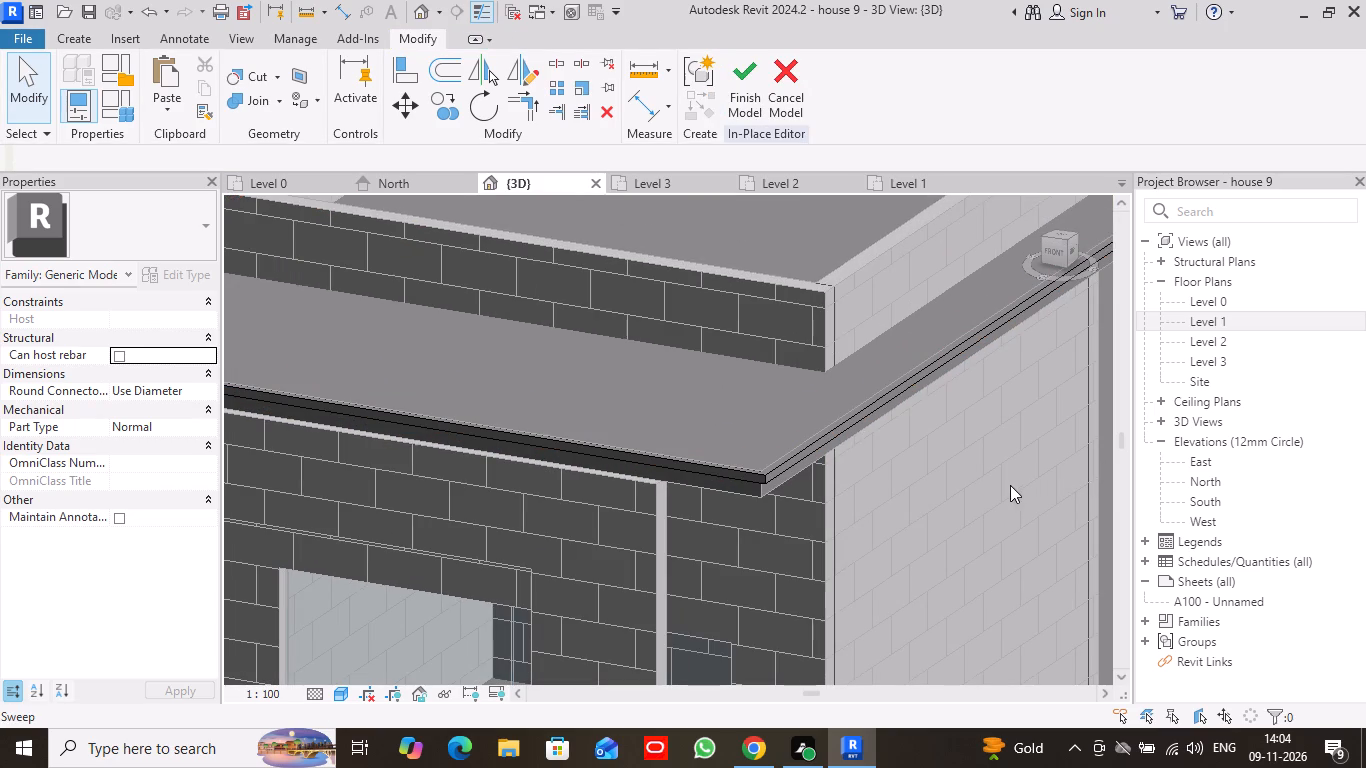
scroll(1009, 472, down, 7)
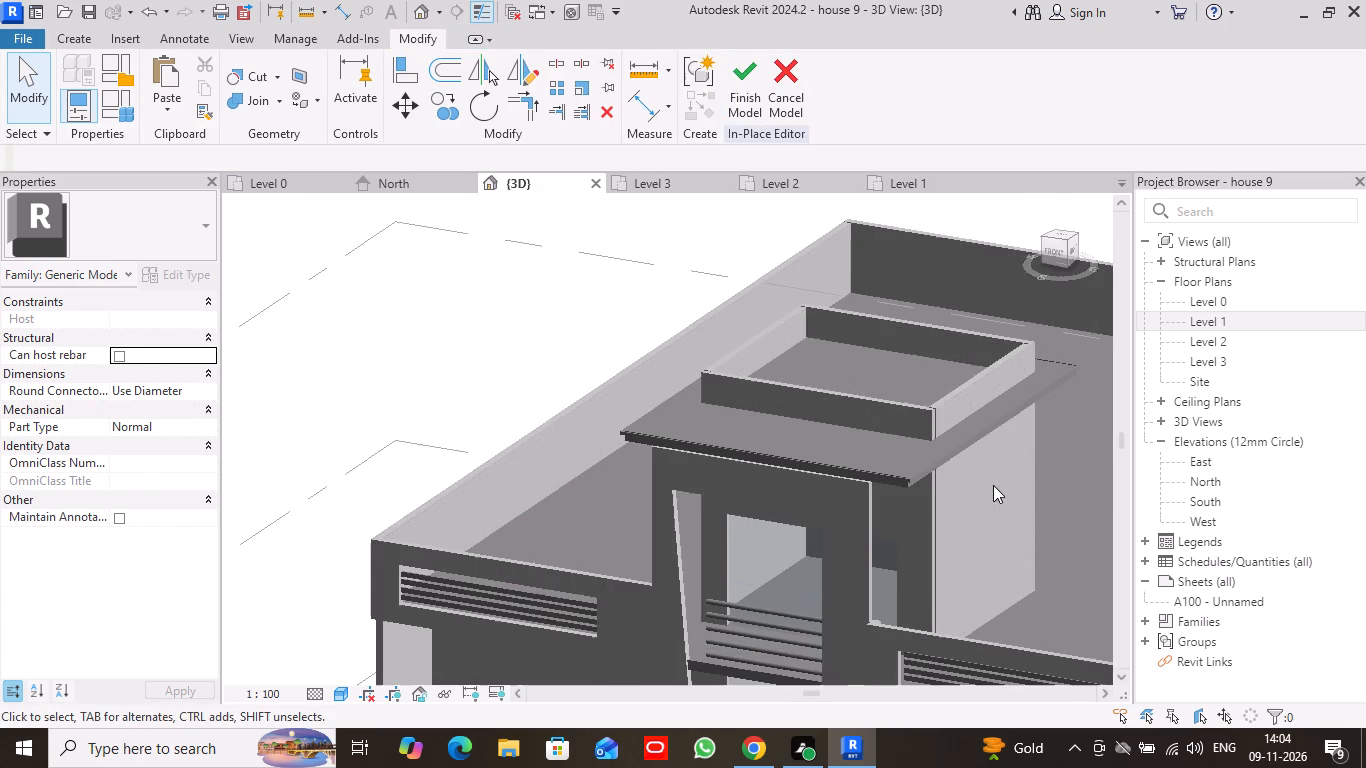
scroll(994, 485, down, 3)
middle_drag(776, 271, 521, 192)
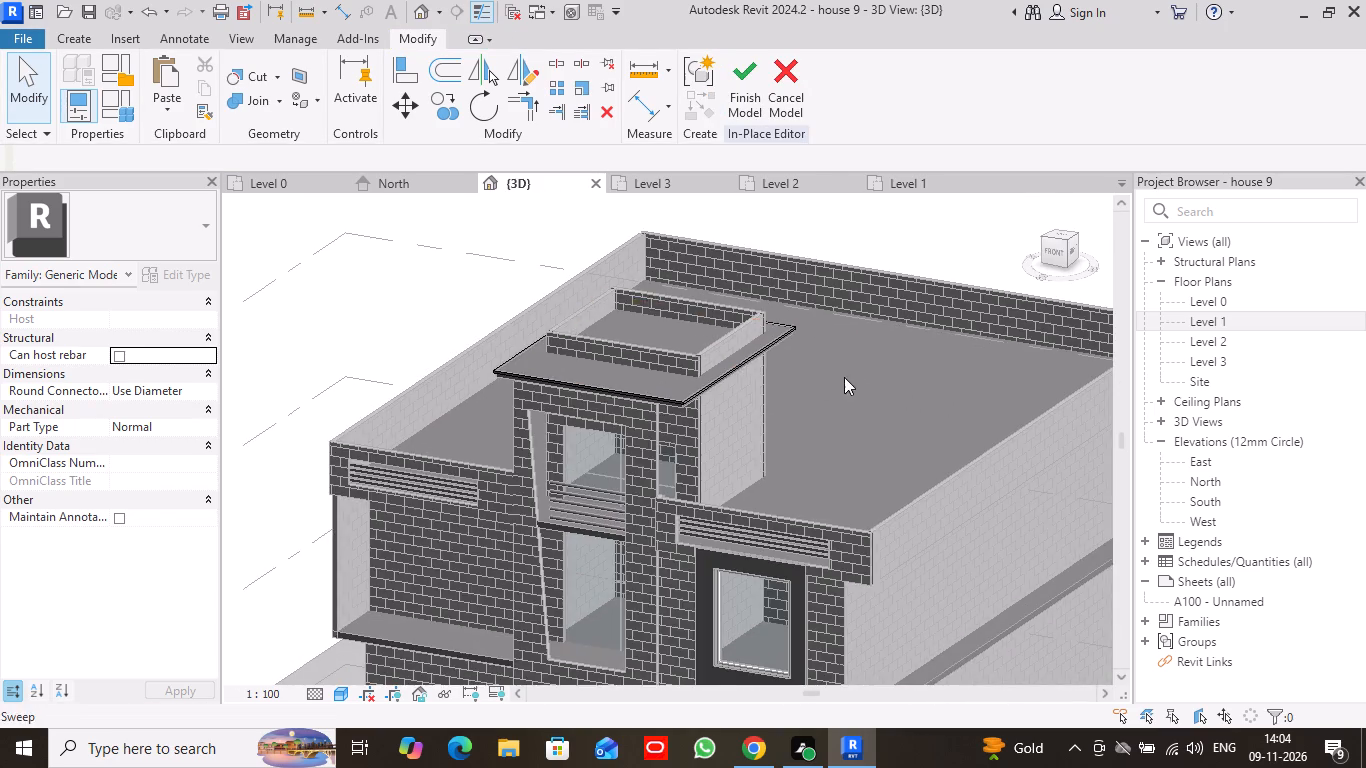
scroll(862, 385, down, 2)
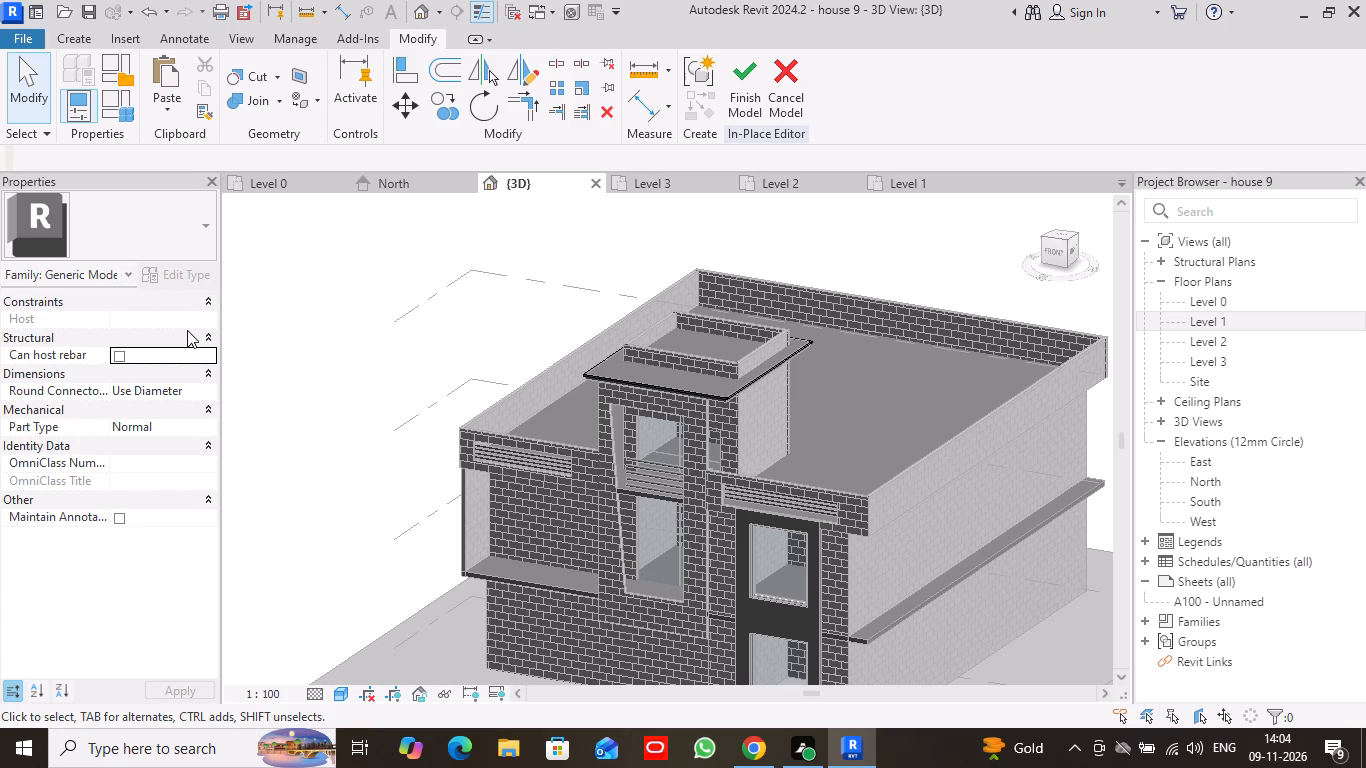
Copy the sweep straight down in the front view, from its top edge's midpoint to the roof slab's bottom edge.
click(1051, 247)
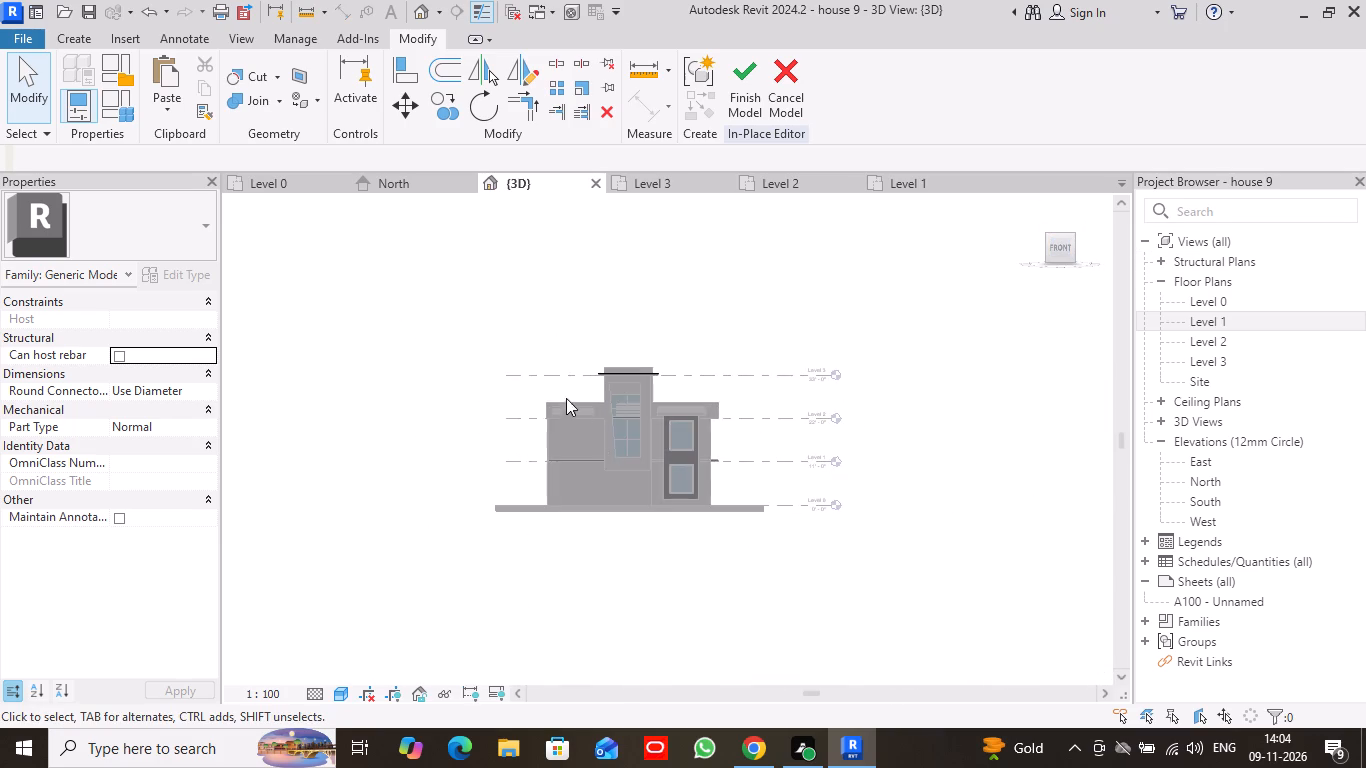
scroll(564, 391, up, 10)
scroll(816, 357, up, 9)
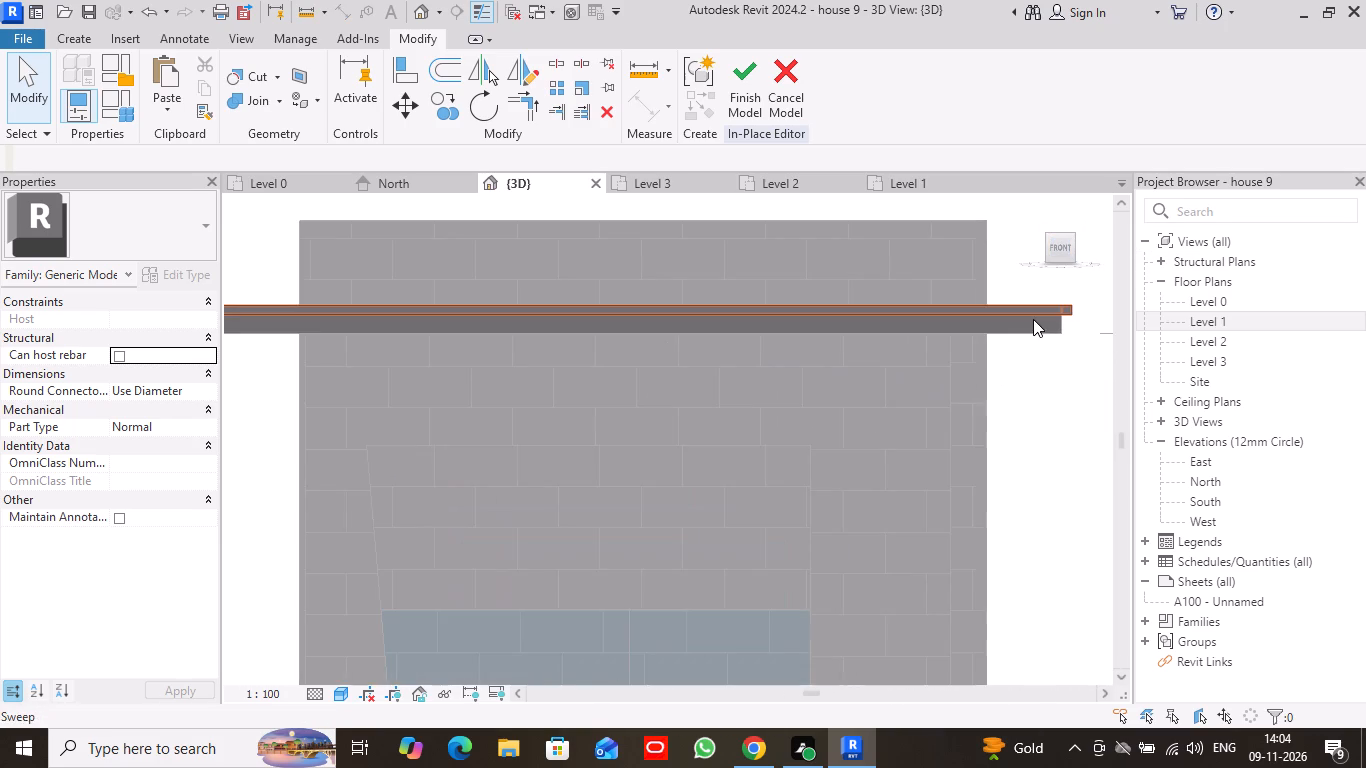
scroll(1035, 325, down, 2)
click(929, 311)
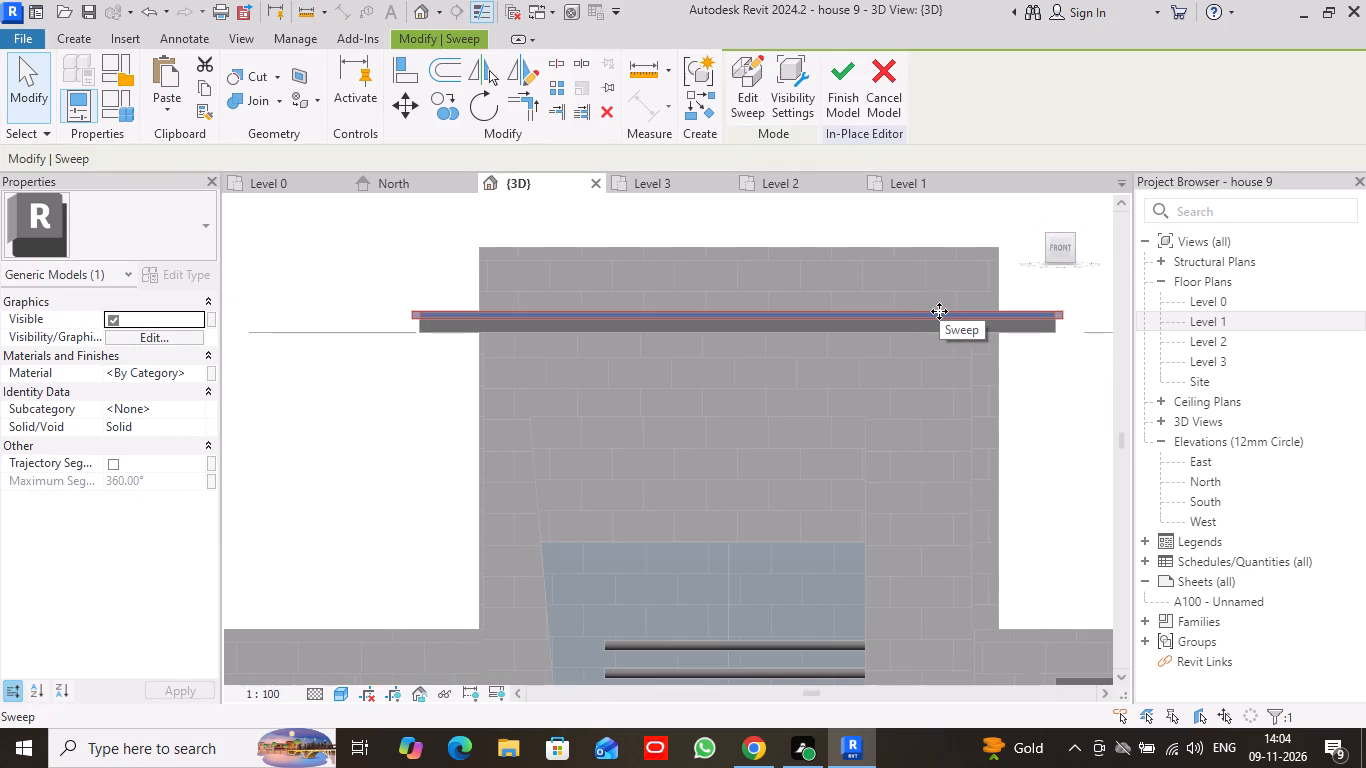
click(448, 104)
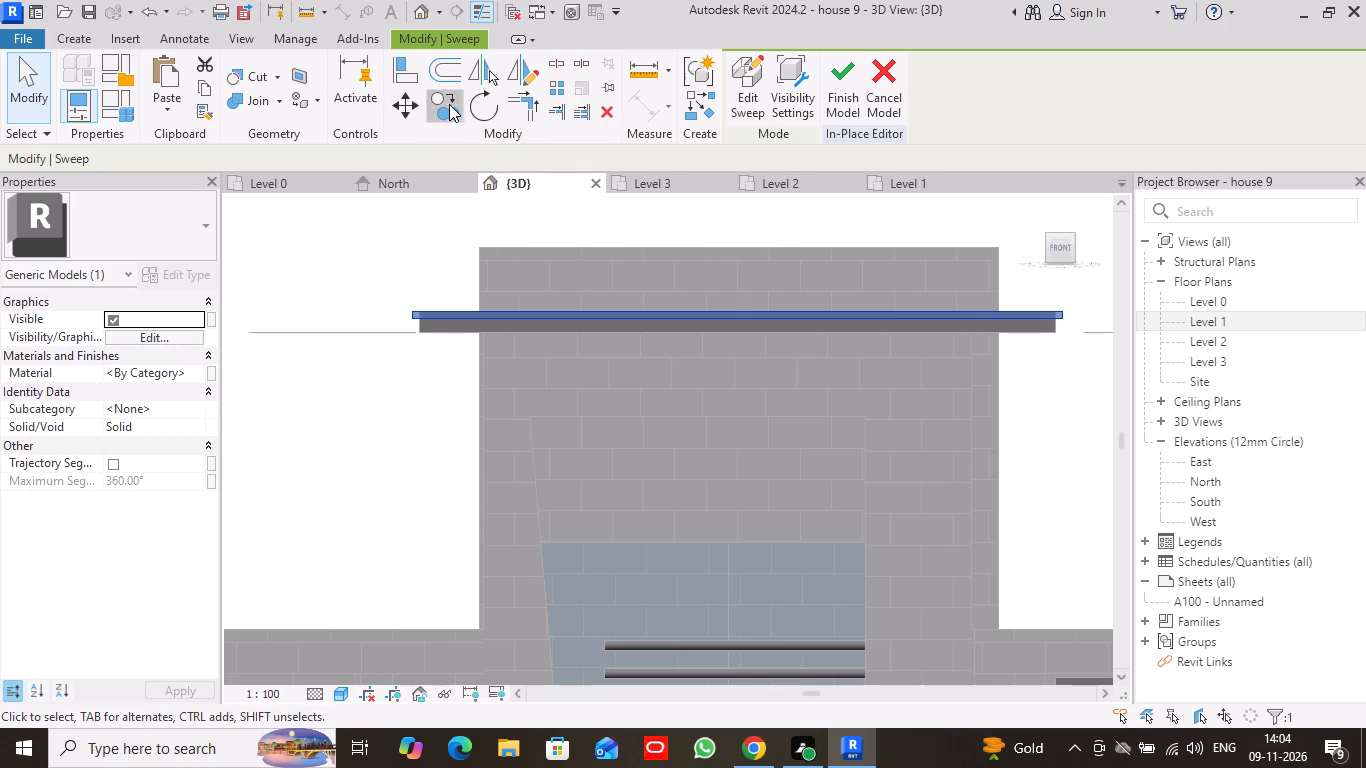
scroll(736, 307, up, 4)
click(738, 308)
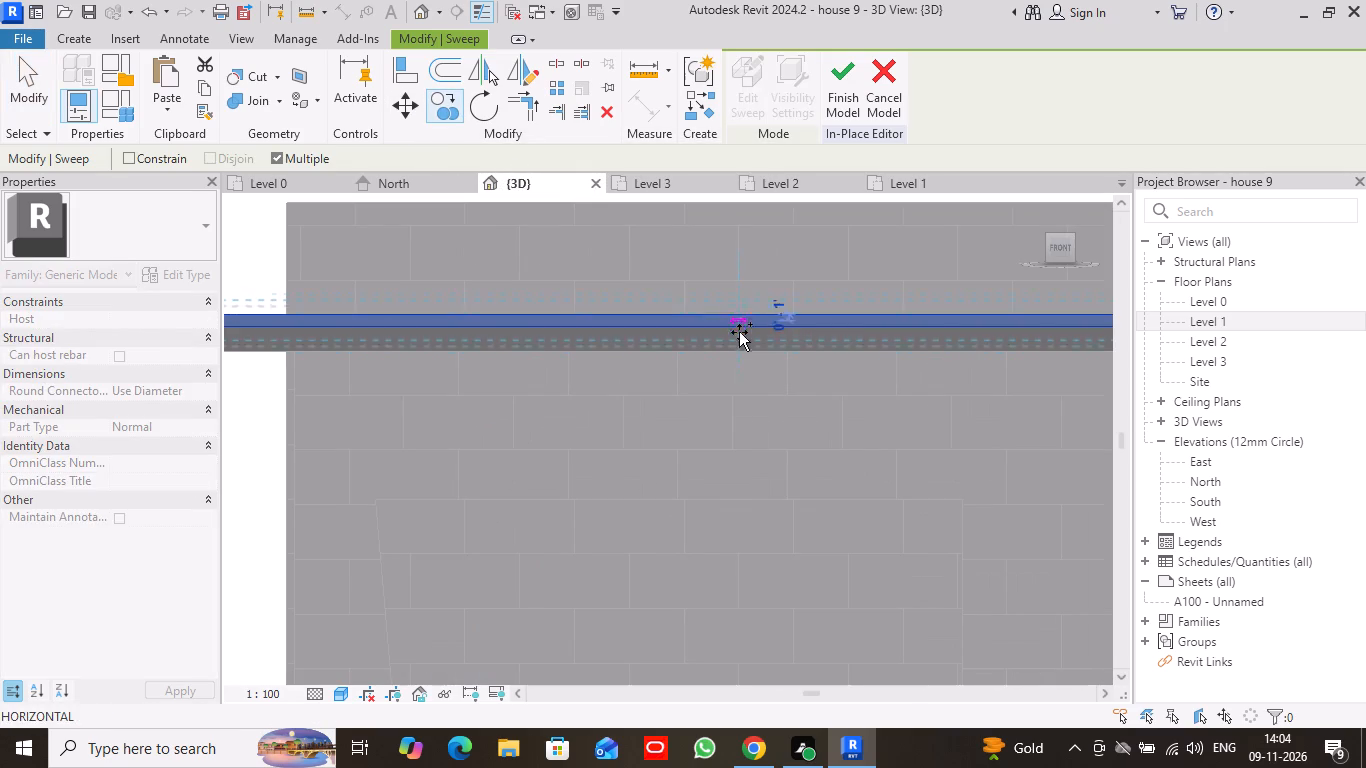
click(739, 349)
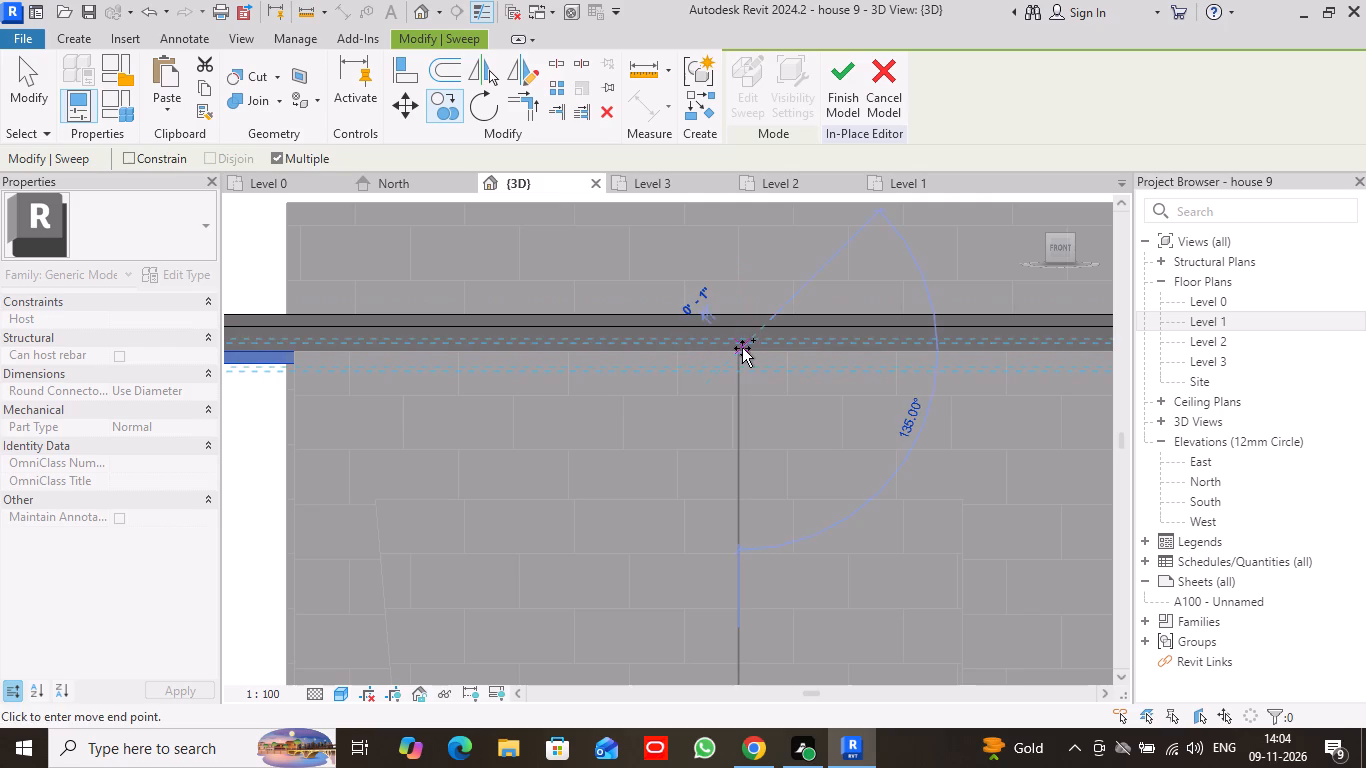
Finish the in-place model and dismiss the save reminder without saving the project.
click(849, 90)
scroll(902, 356, down, 1)
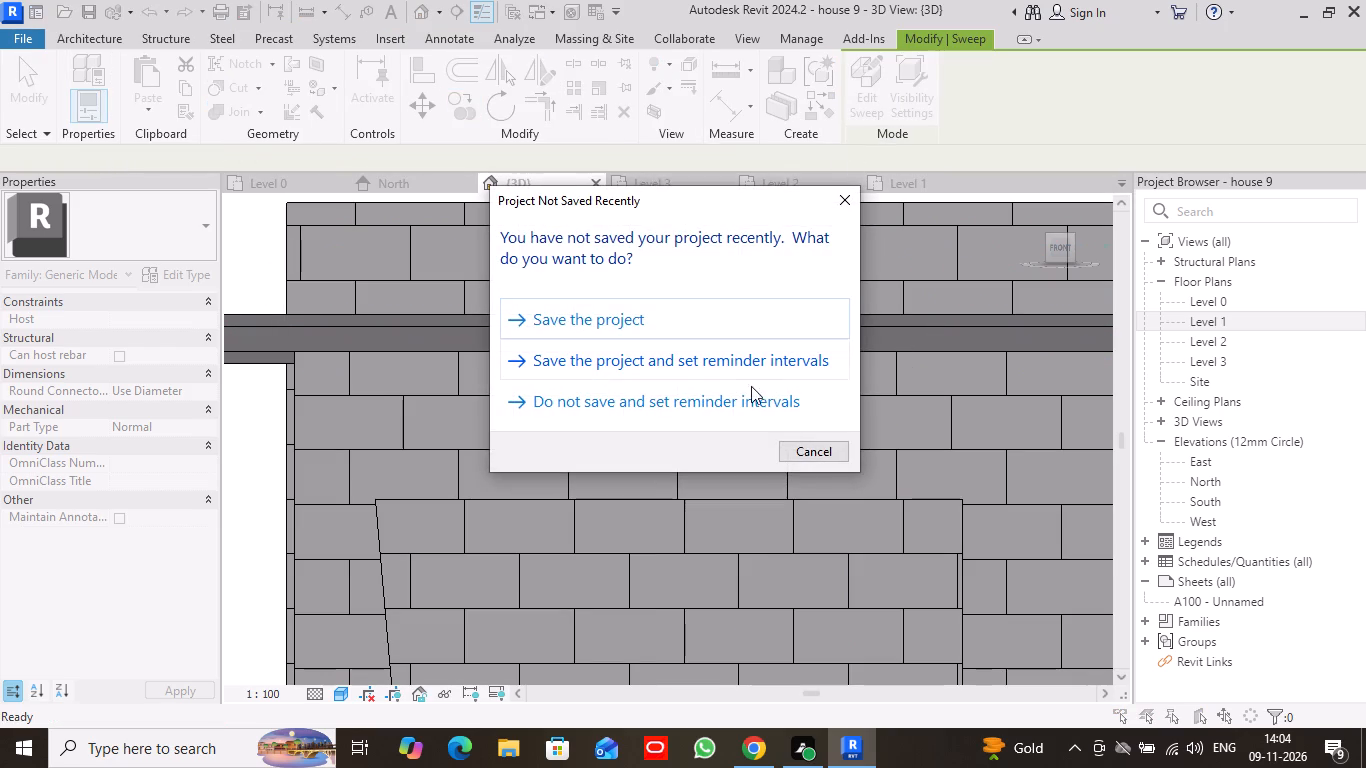
click(848, 195)
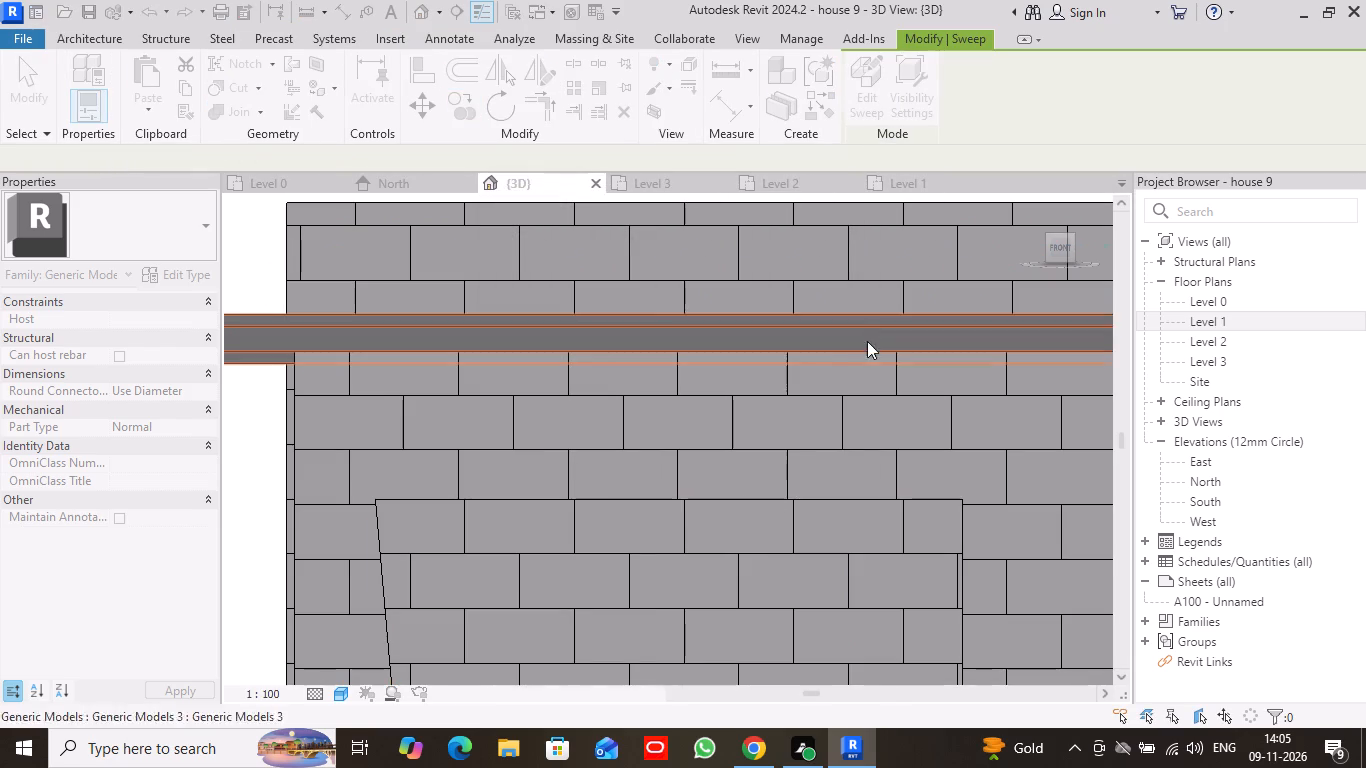
Examine the upper and lower sweeps along the tower roof slab's edges and corners from several angles.
drag(1072, 234, 1054, 244)
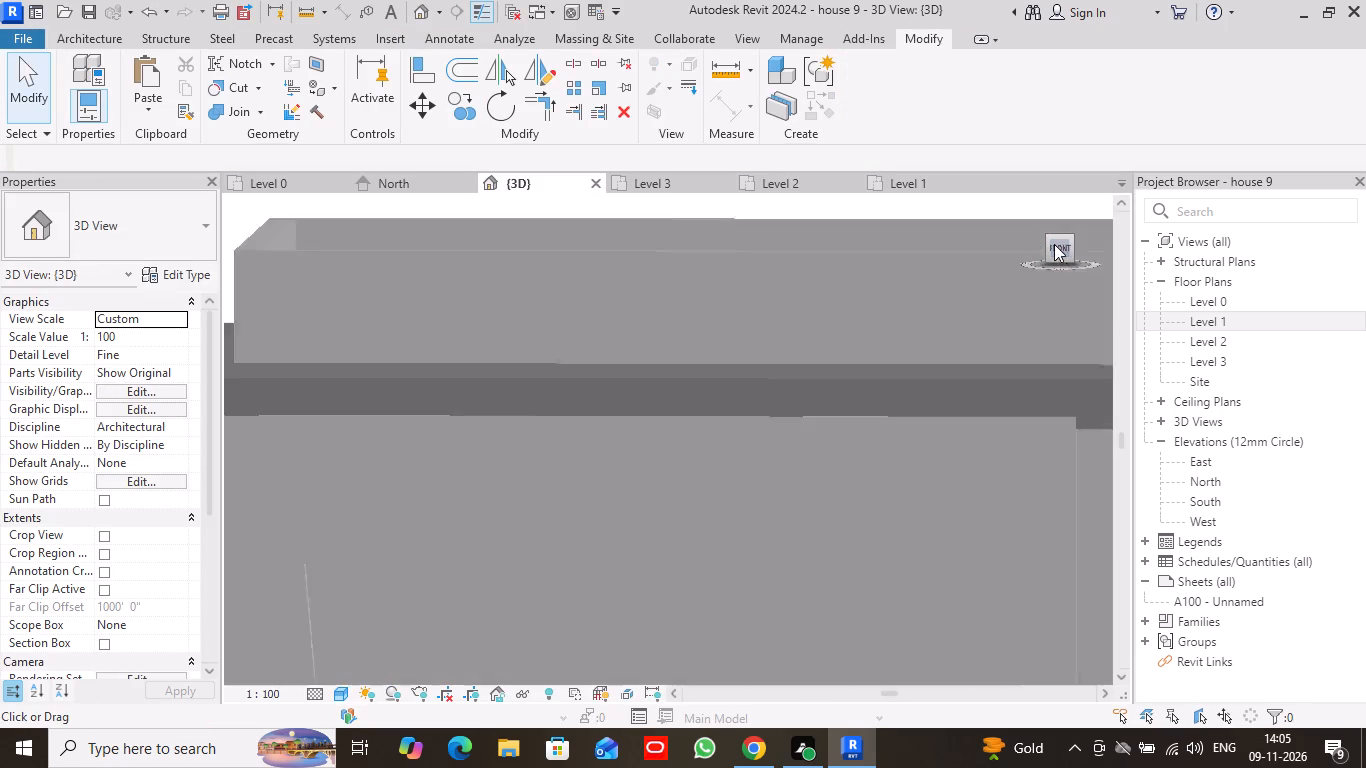
drag(1054, 244, 997, 243)
scroll(760, 420, down, 6)
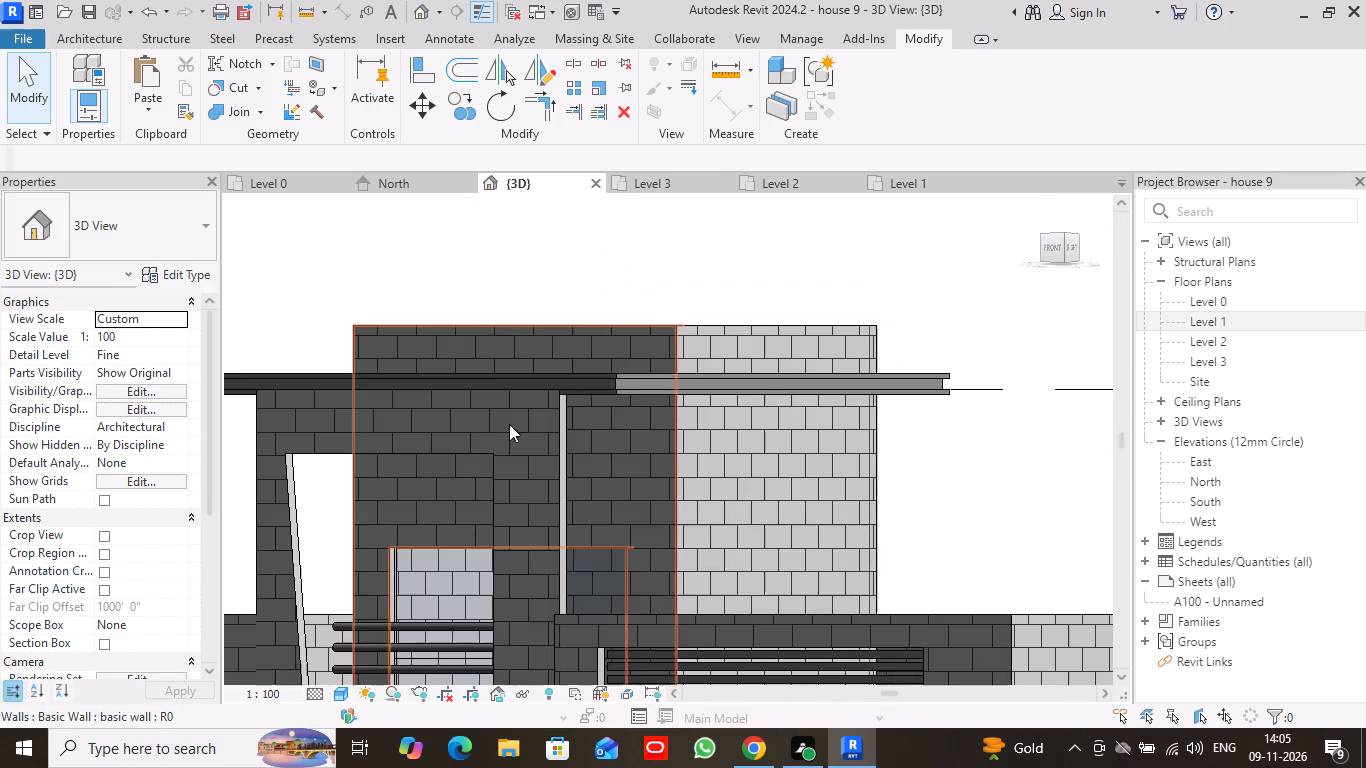
middle_drag(415, 449, 743, 425)
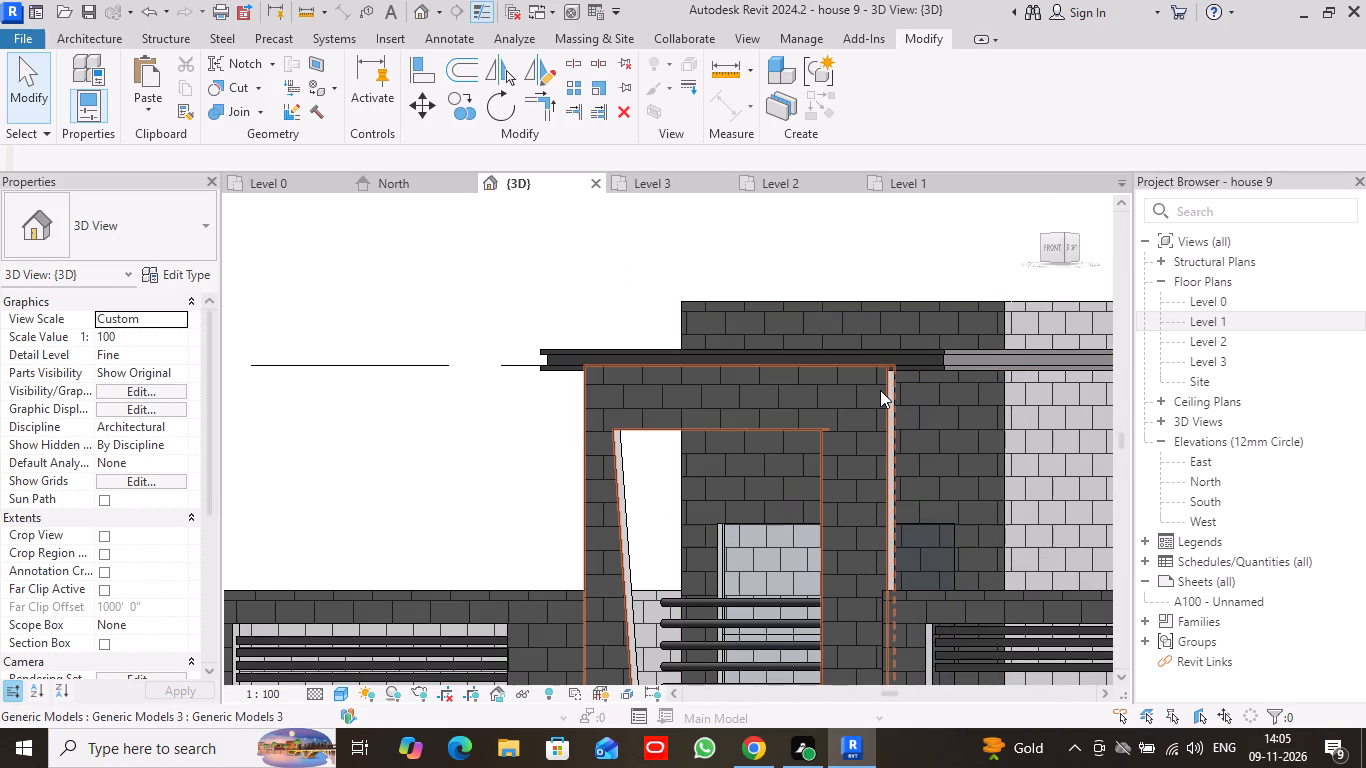
scroll(883, 387, up, 9)
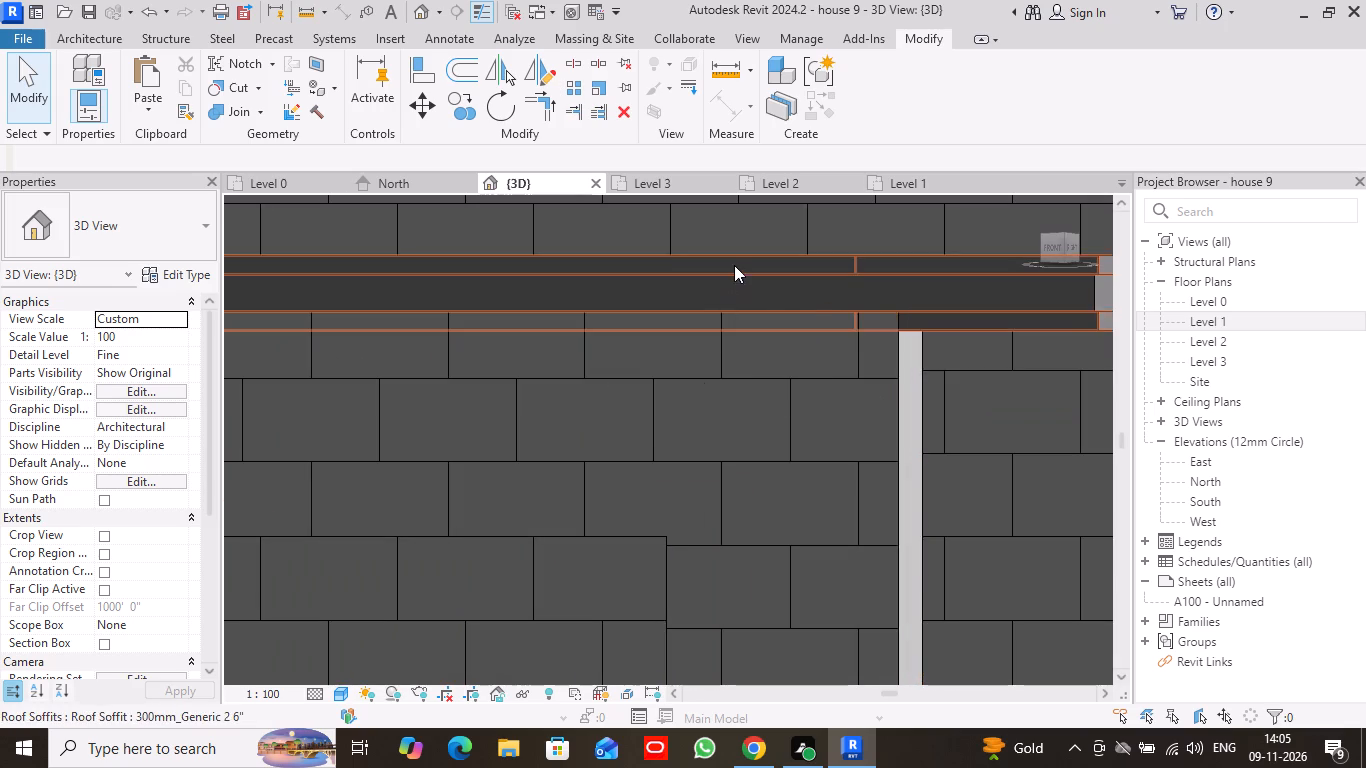
scroll(745, 278, down, 4)
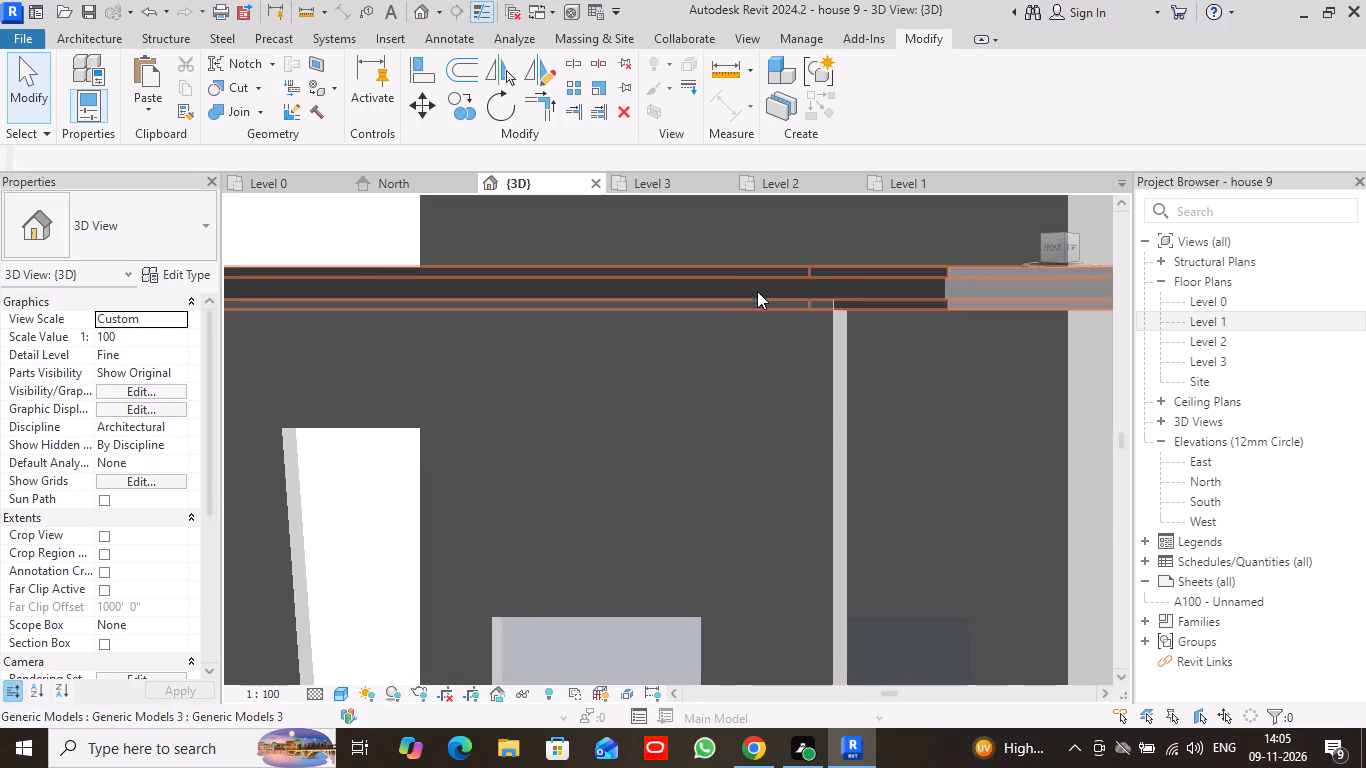
scroll(757, 291, down, 4)
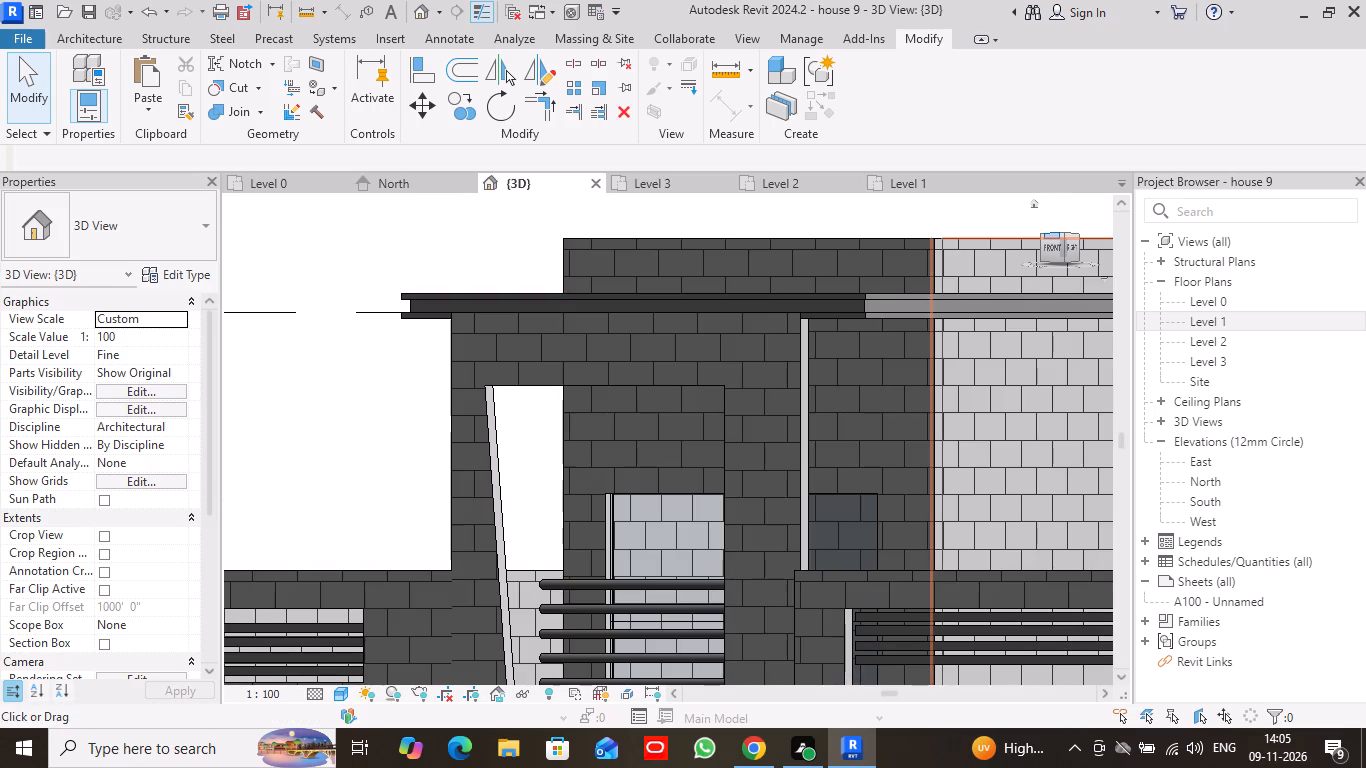
drag(1041, 237, 393, 286)
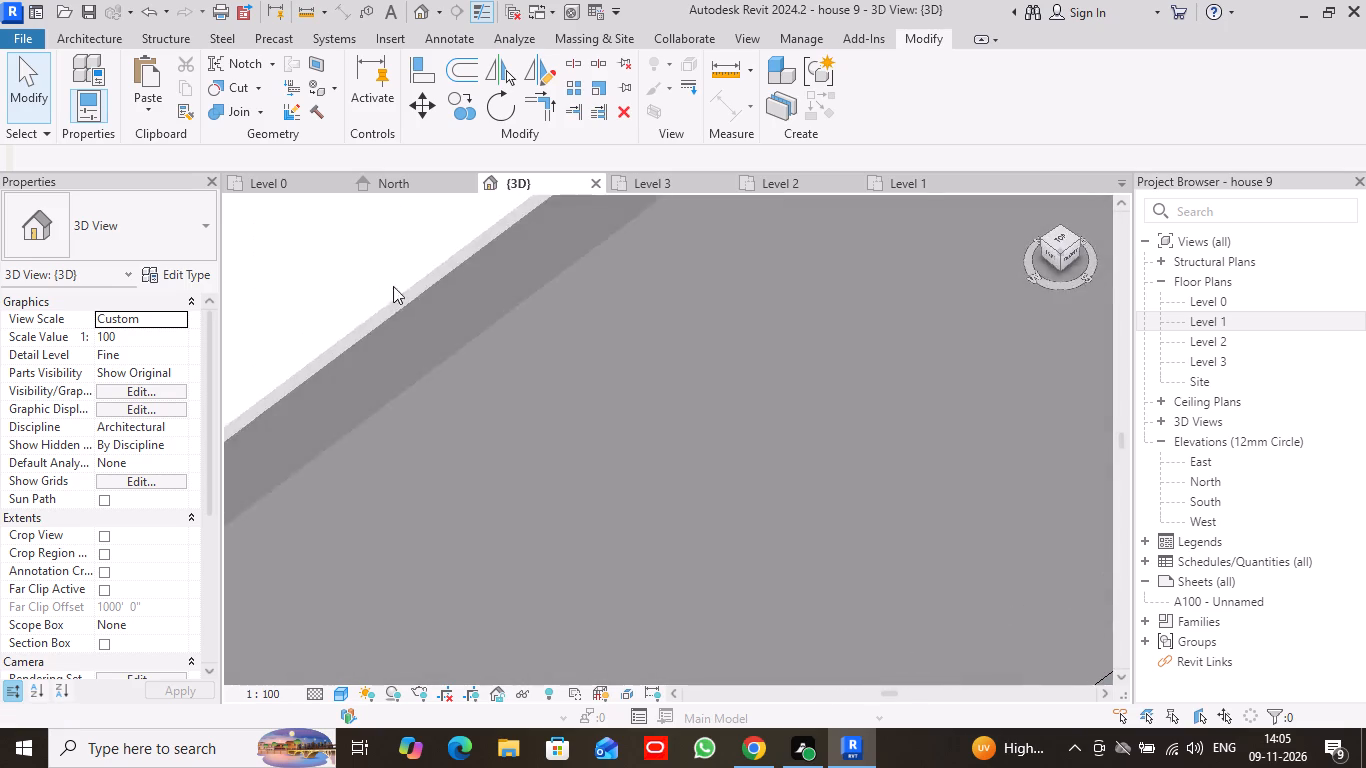
drag(393, 286, 391, 215)
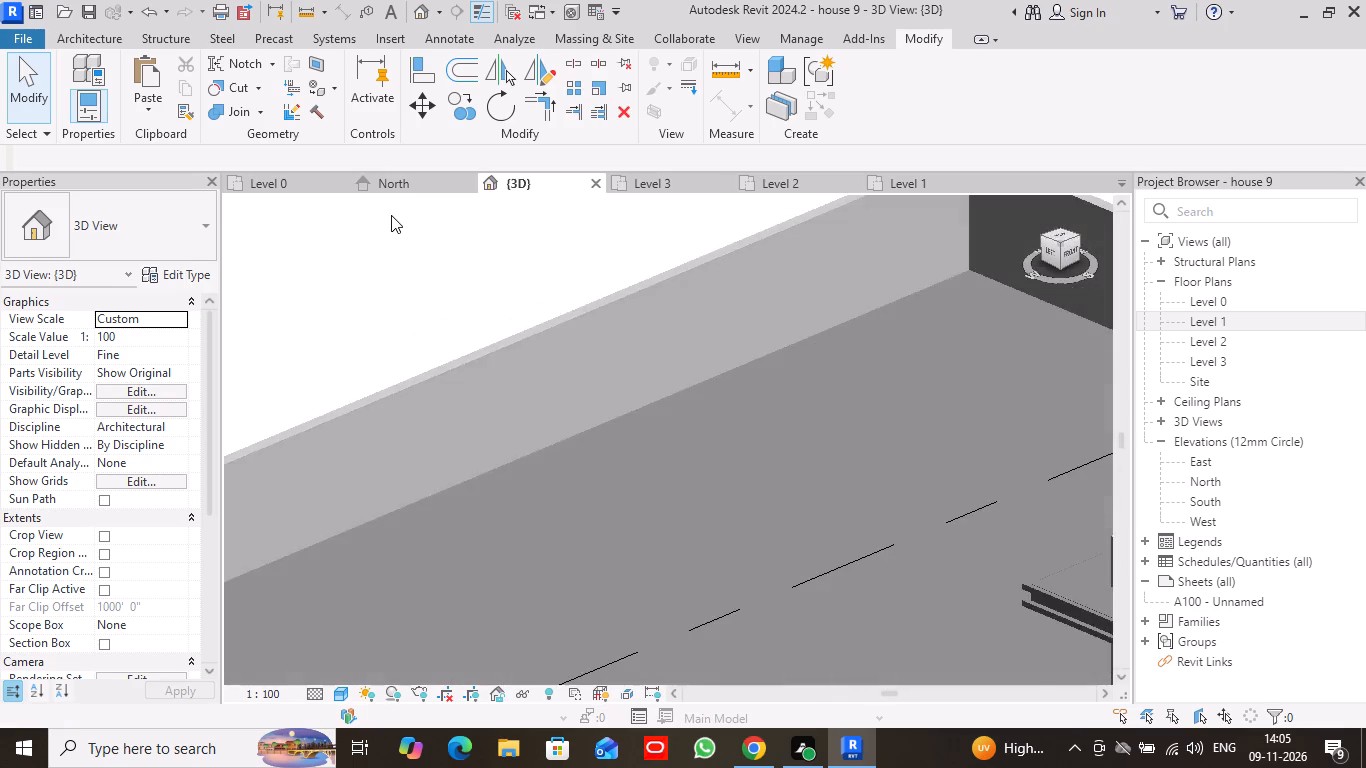
drag(391, 215, 394, 204)
scroll(925, 535, down, 3)
middle_drag(928, 534, 815, 450)
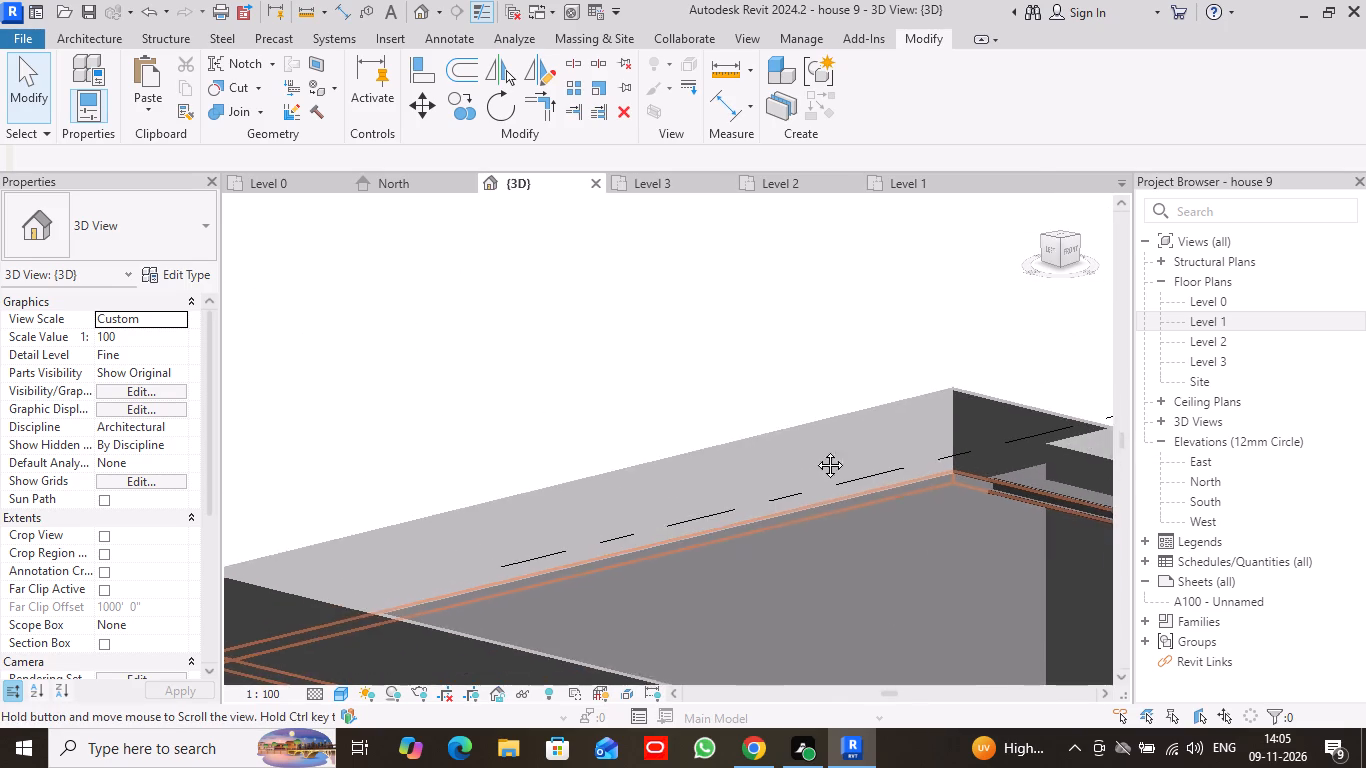
middle_drag(815, 450, 493, 370)
scroll(811, 445, up, 5)
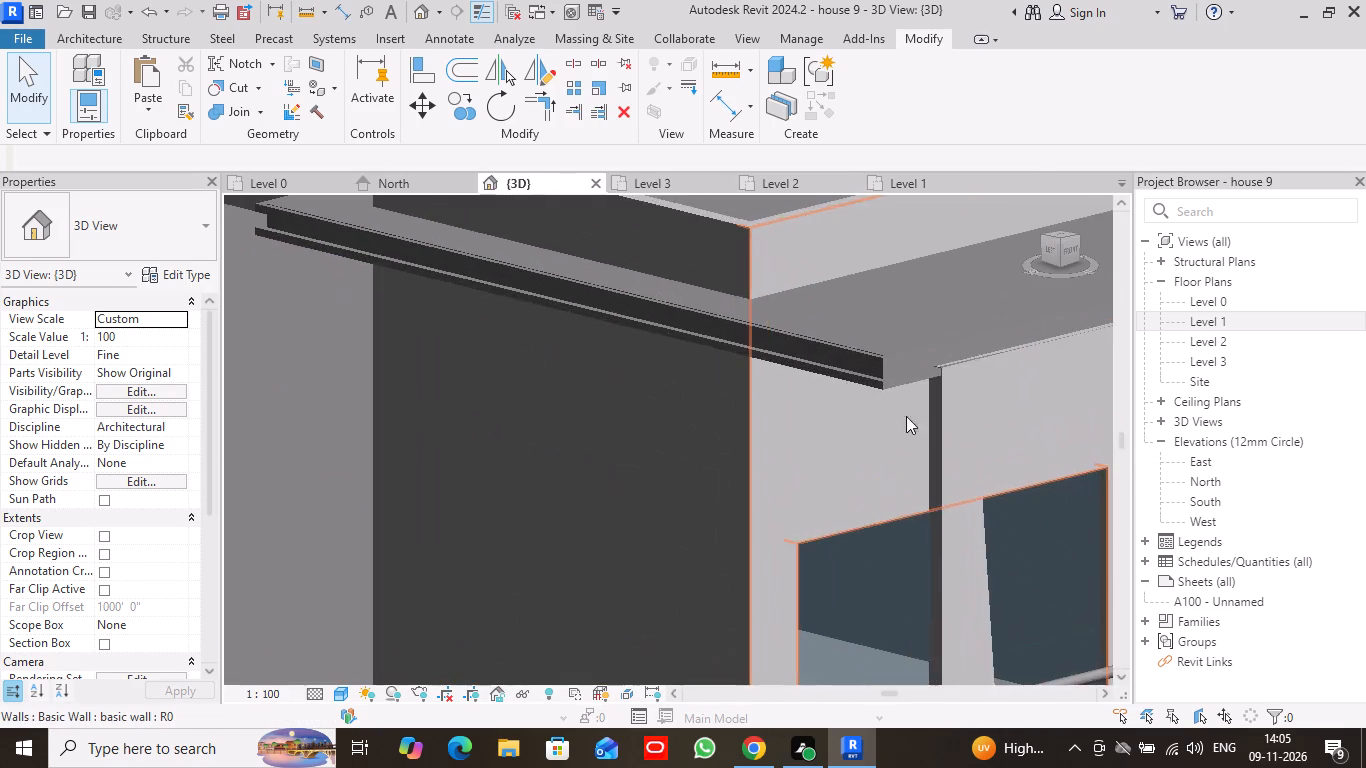
scroll(981, 398, up, 4)
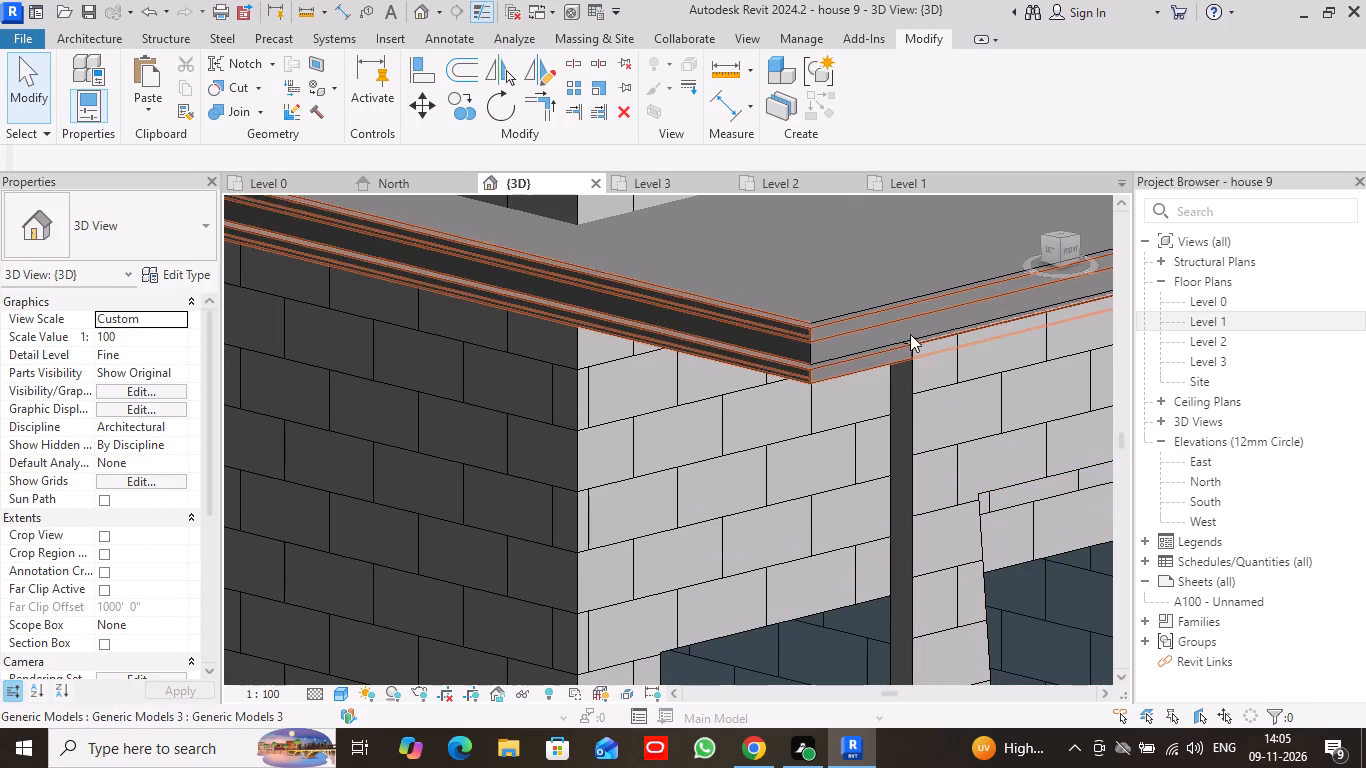
scroll(941, 384, down, 5)
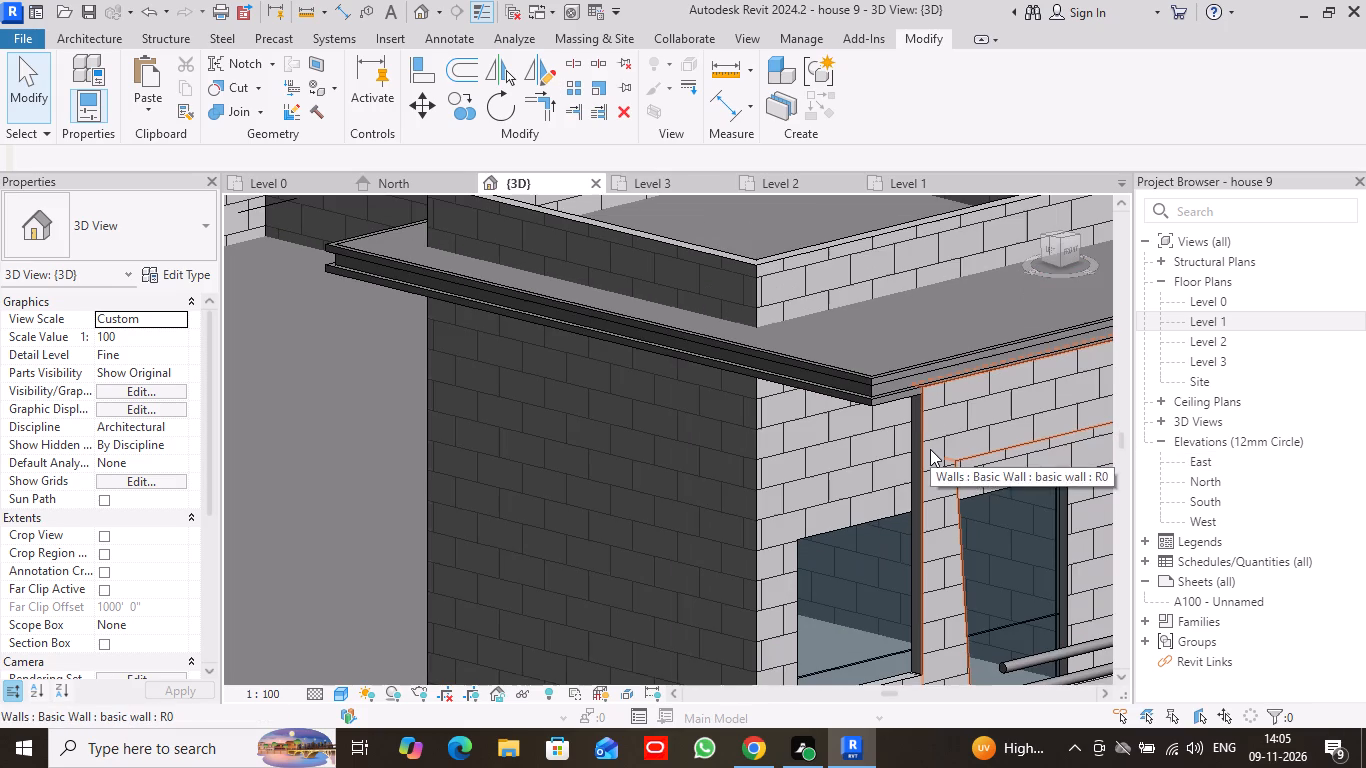
Examine how the two sweeps project beyond the tower roof slab in the straight front and left views.
click(1070, 248)
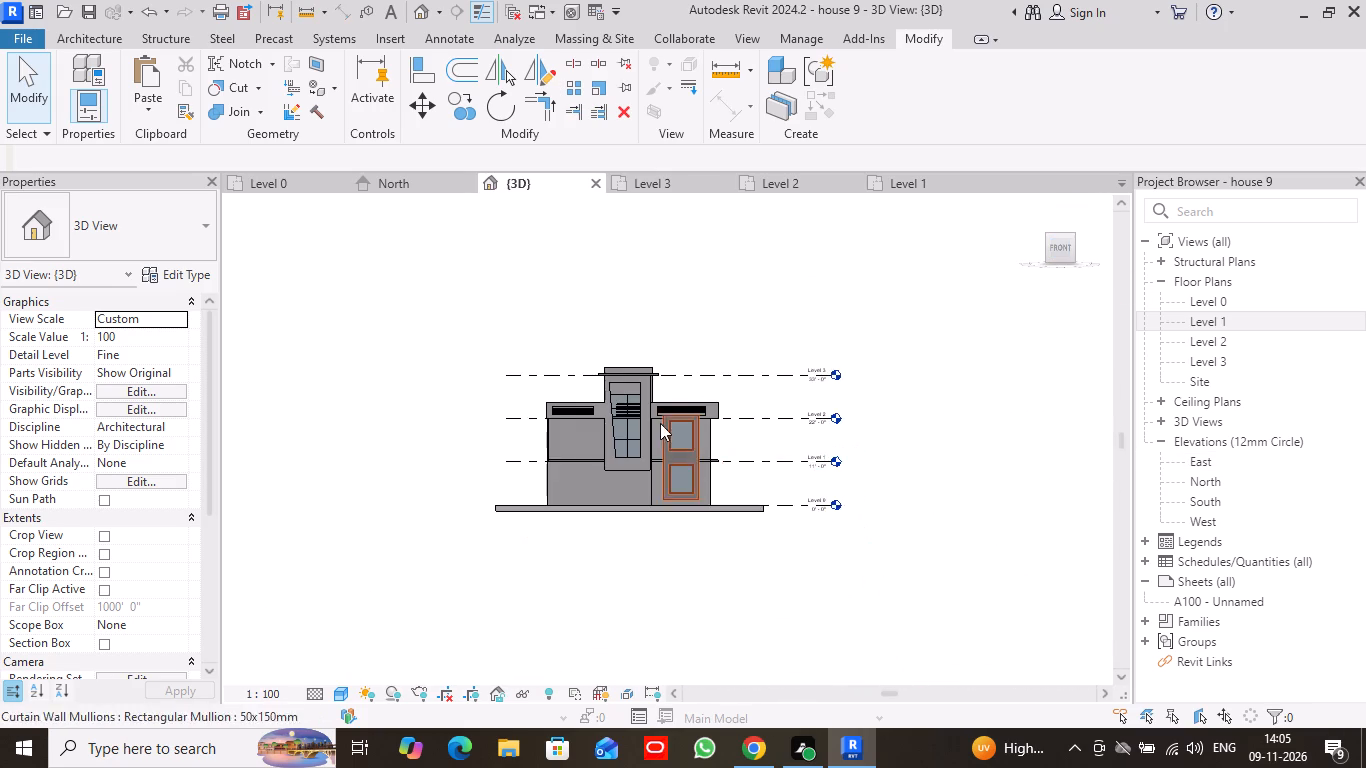
scroll(655, 414, up, 13)
middle_drag(662, 221, 686, 398)
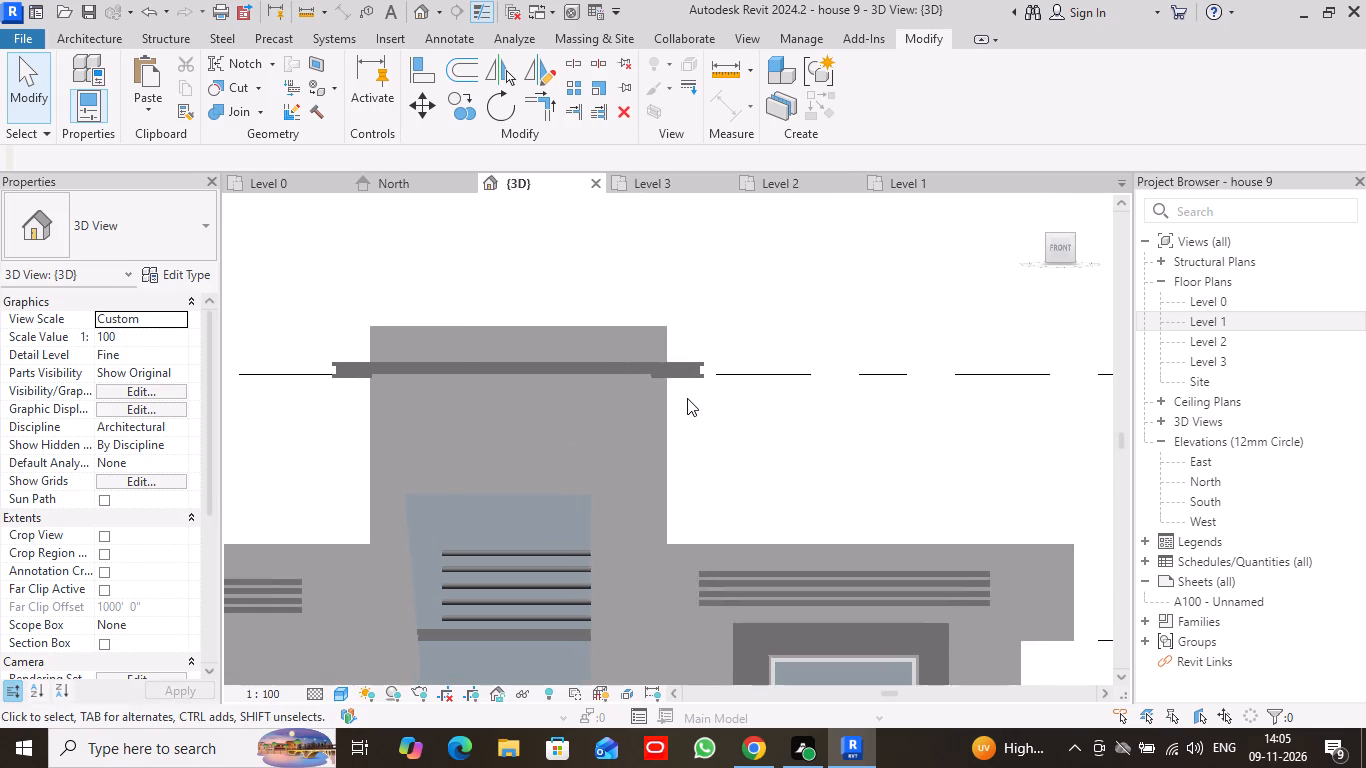
scroll(687, 398, up, 7)
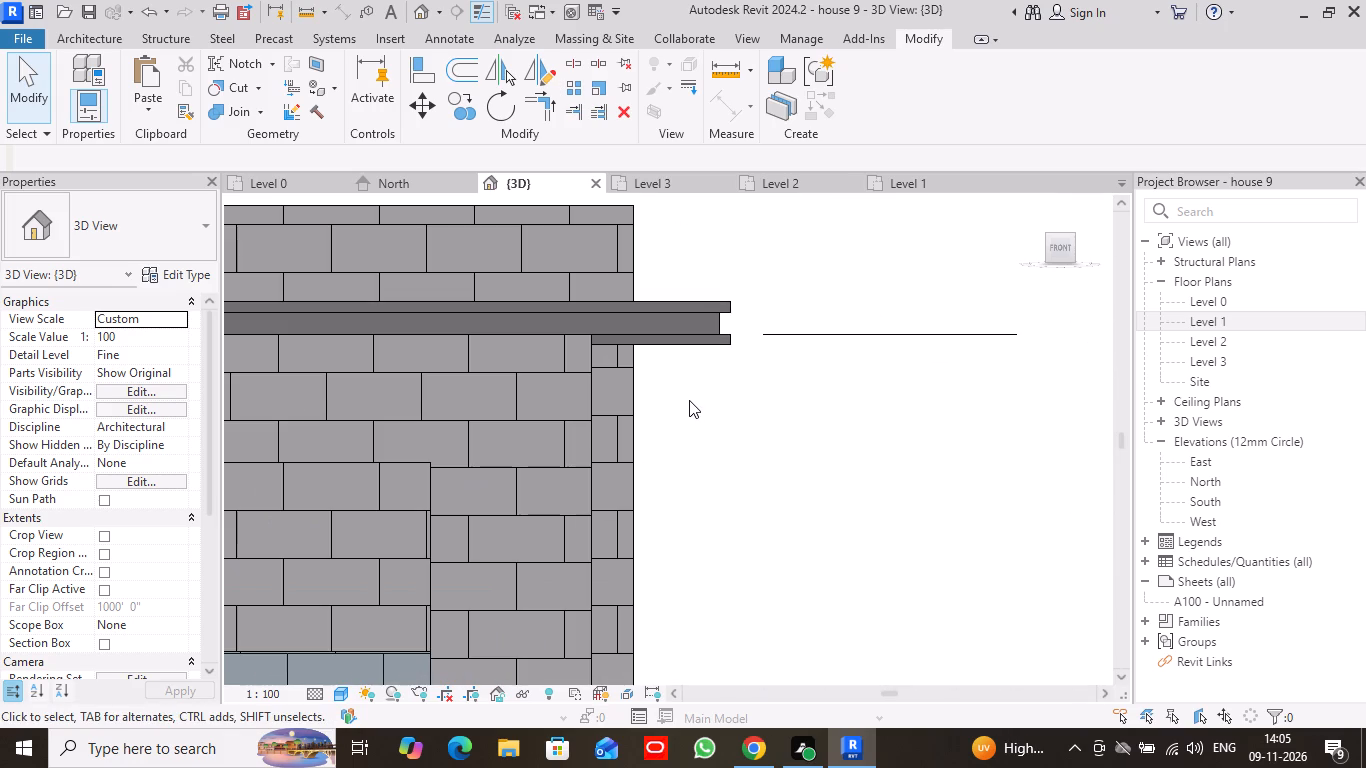
click(1038, 246)
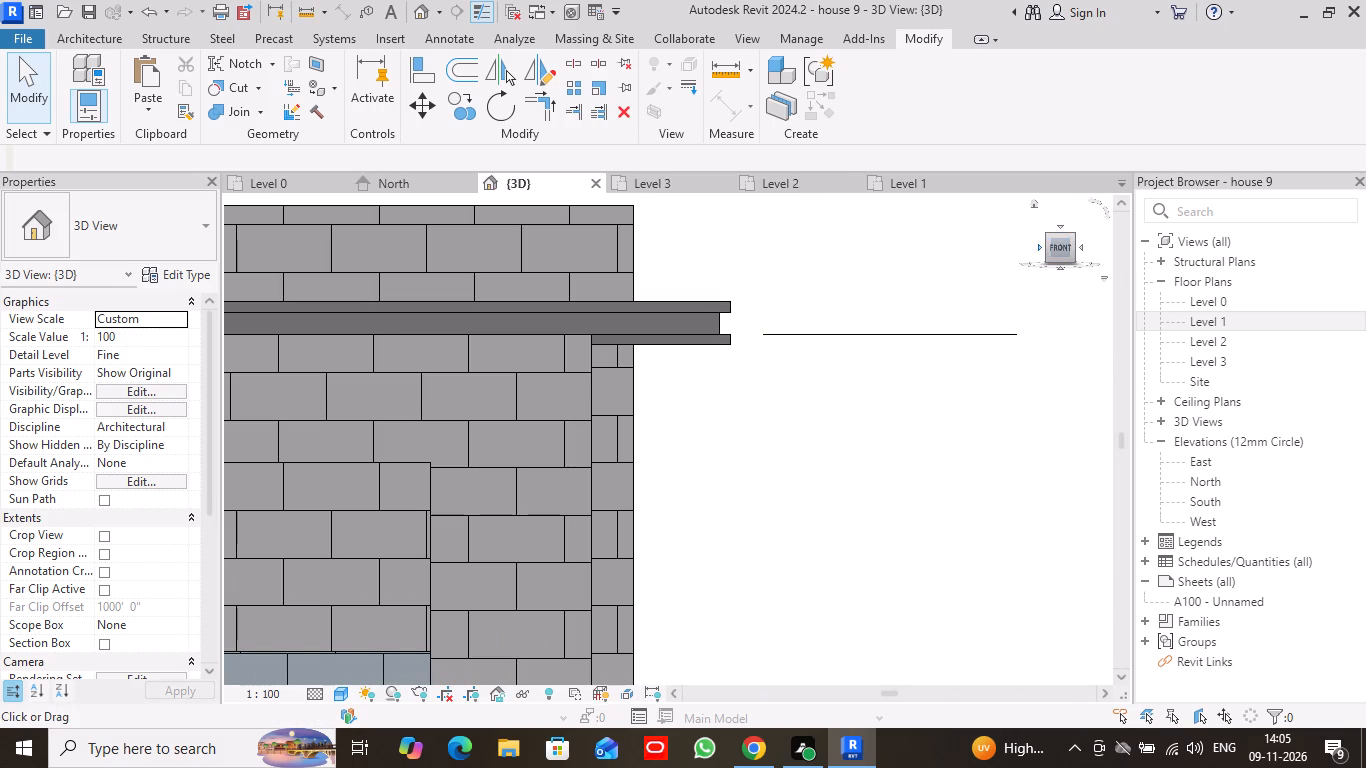
scroll(736, 394, up, 4)
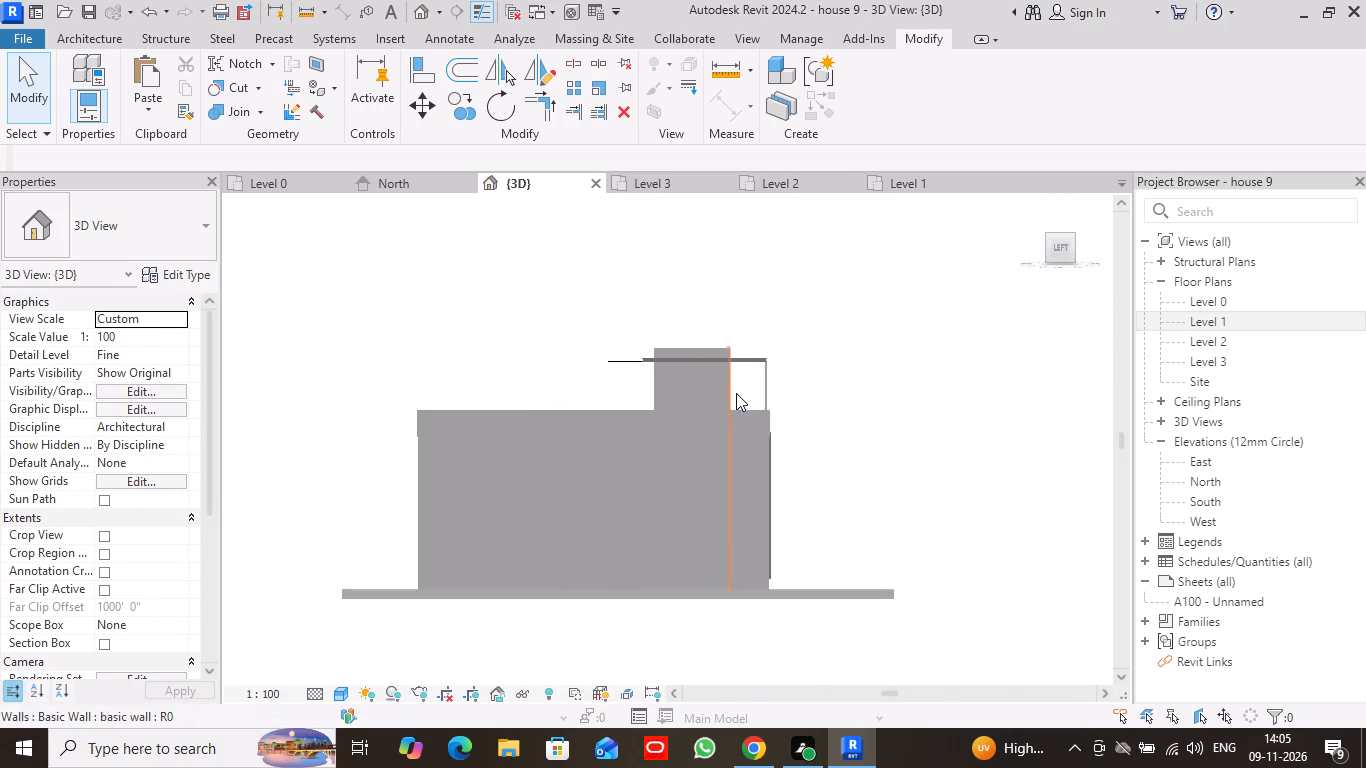
scroll(736, 393, up, 9)
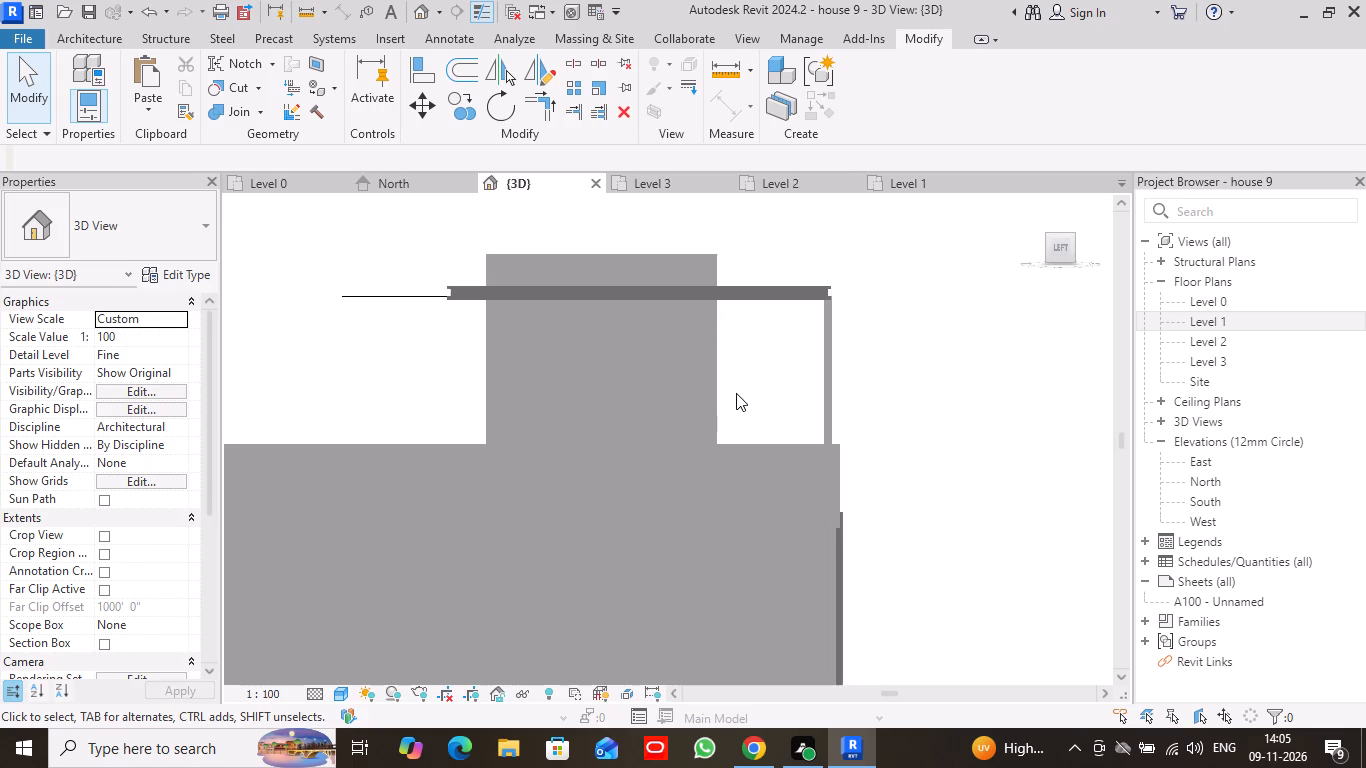
In the left view, nudge the front tower wall inward four steps and back out one, aligning it with the roof slab's front edge.
scroll(736, 393, up, 2)
scroll(871, 263, up, 6)
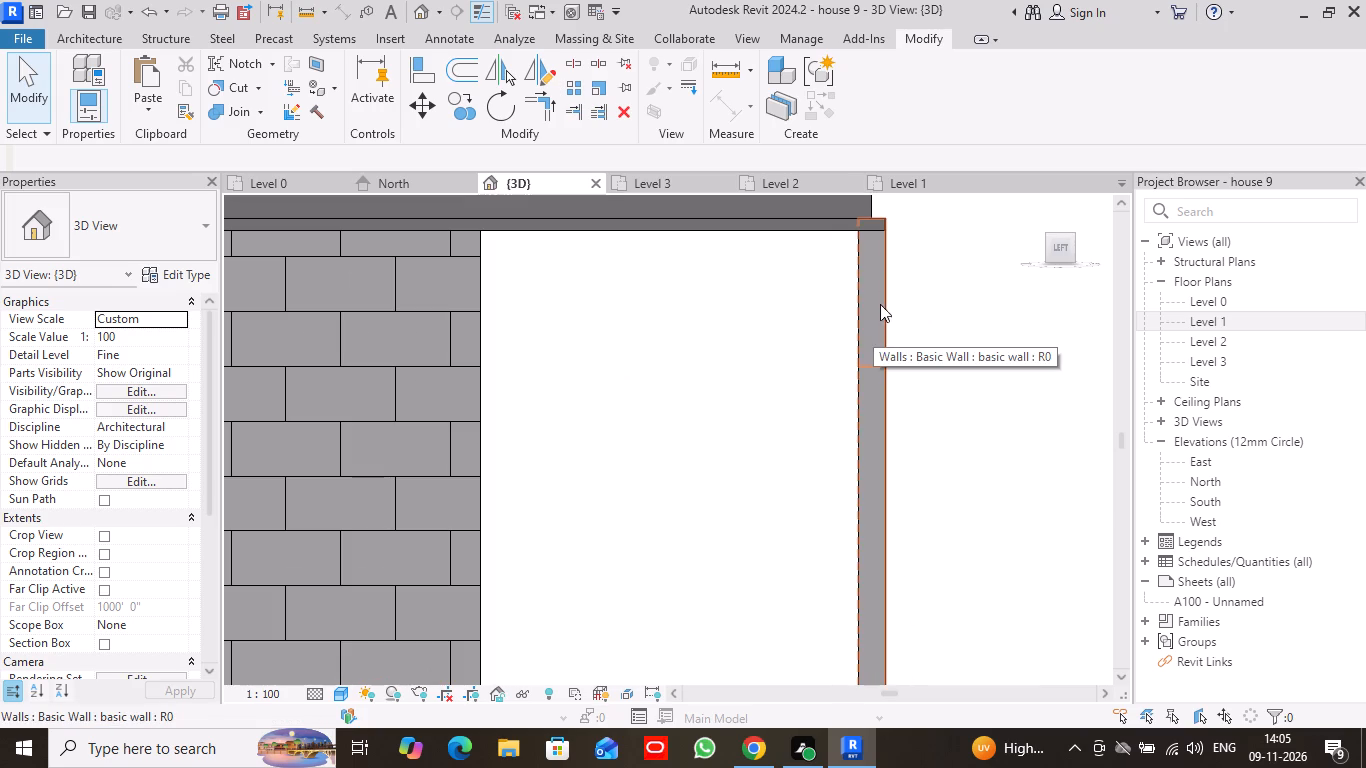
scroll(871, 240, up, 5)
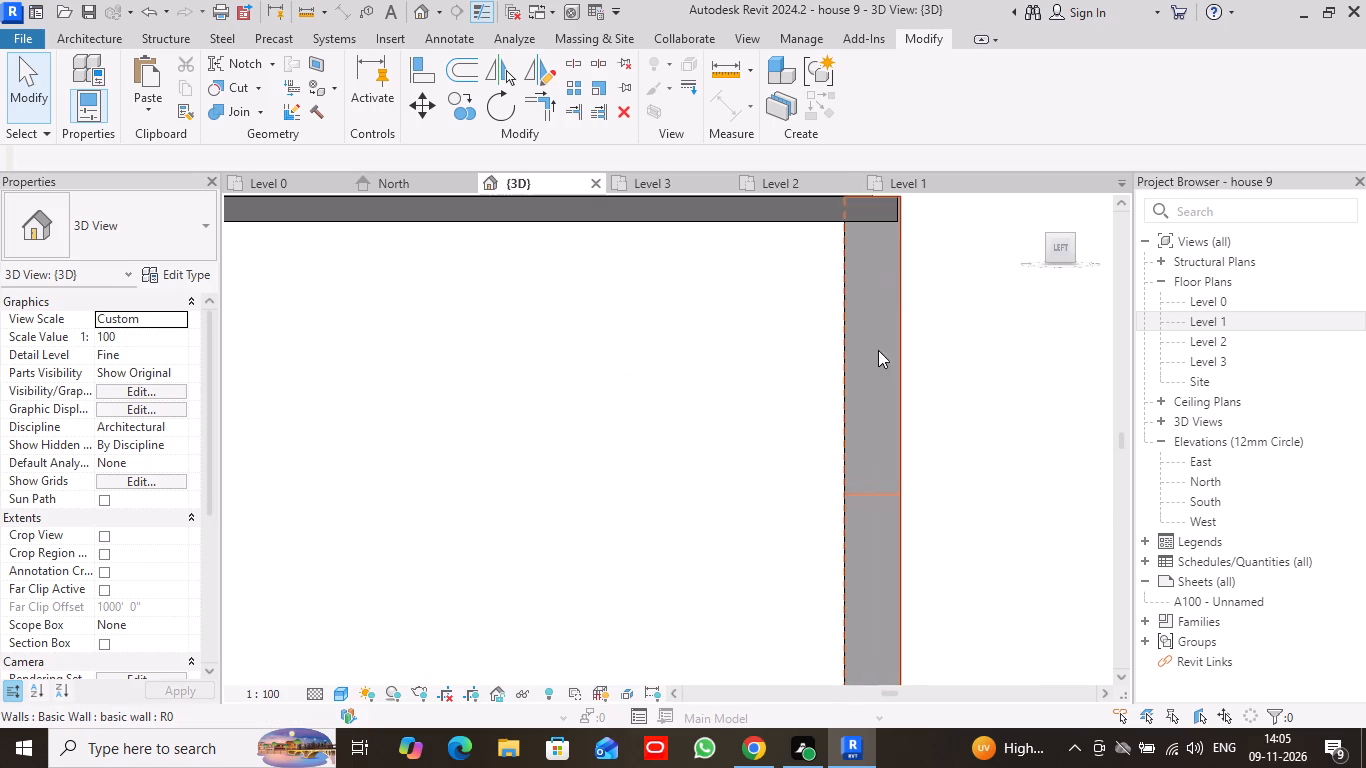
click(877, 358)
scroll(869, 396, down, 4)
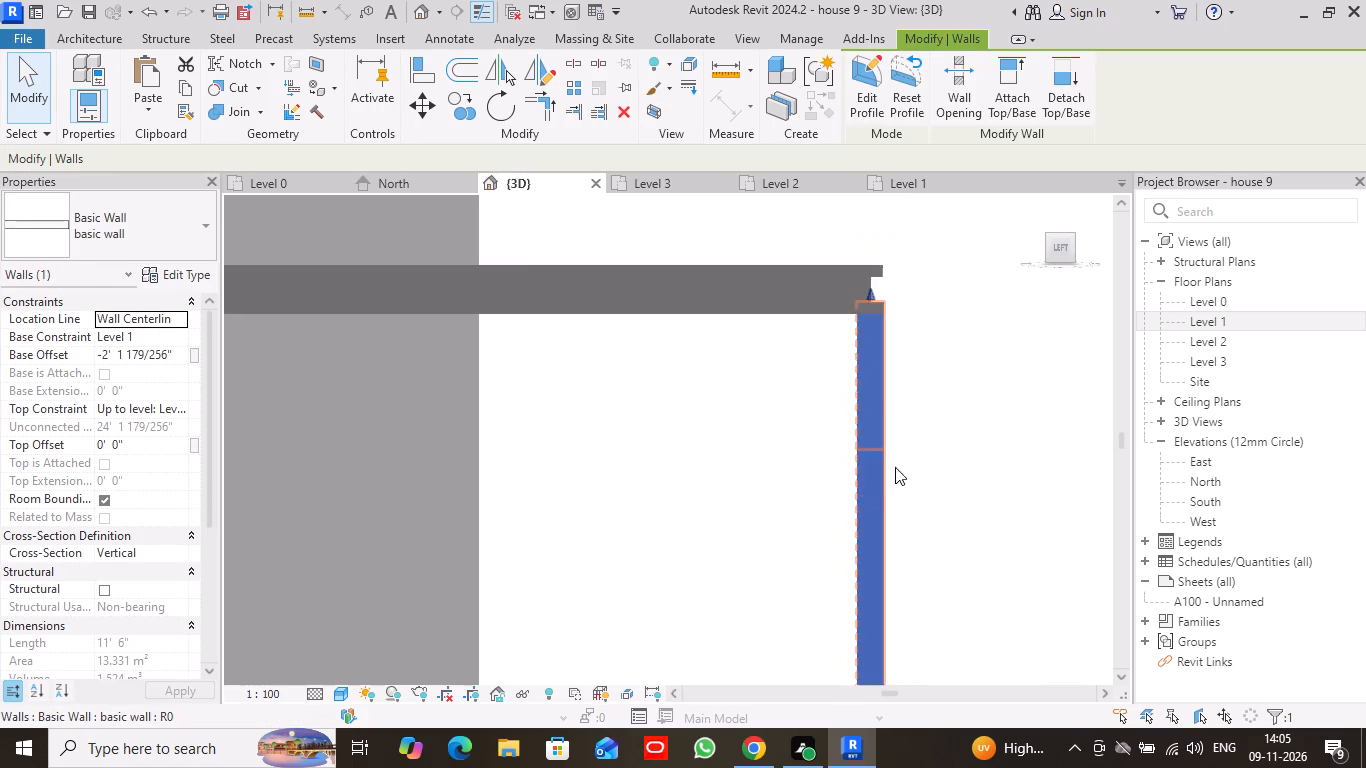
scroll(895, 467, down, 7)
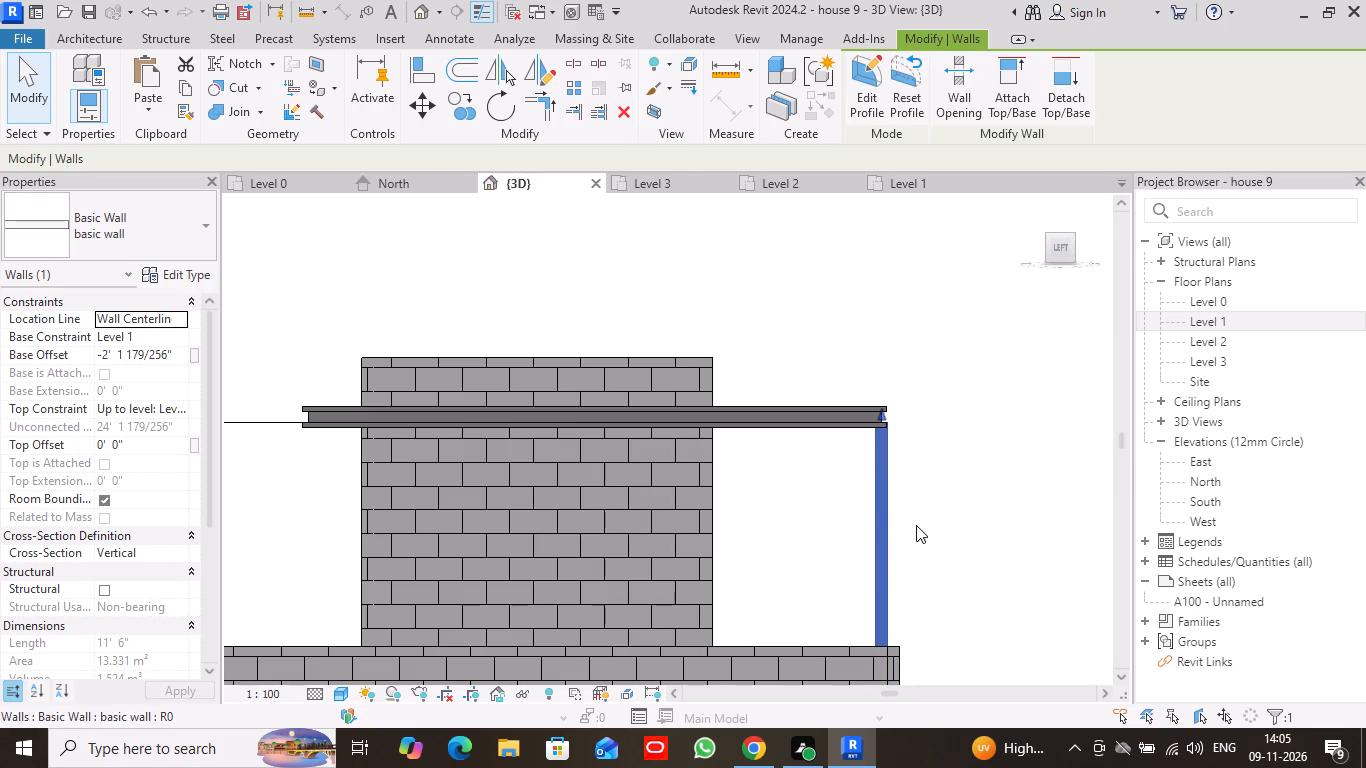
key(Left)
key(Left)
key(Left)
key(Left)
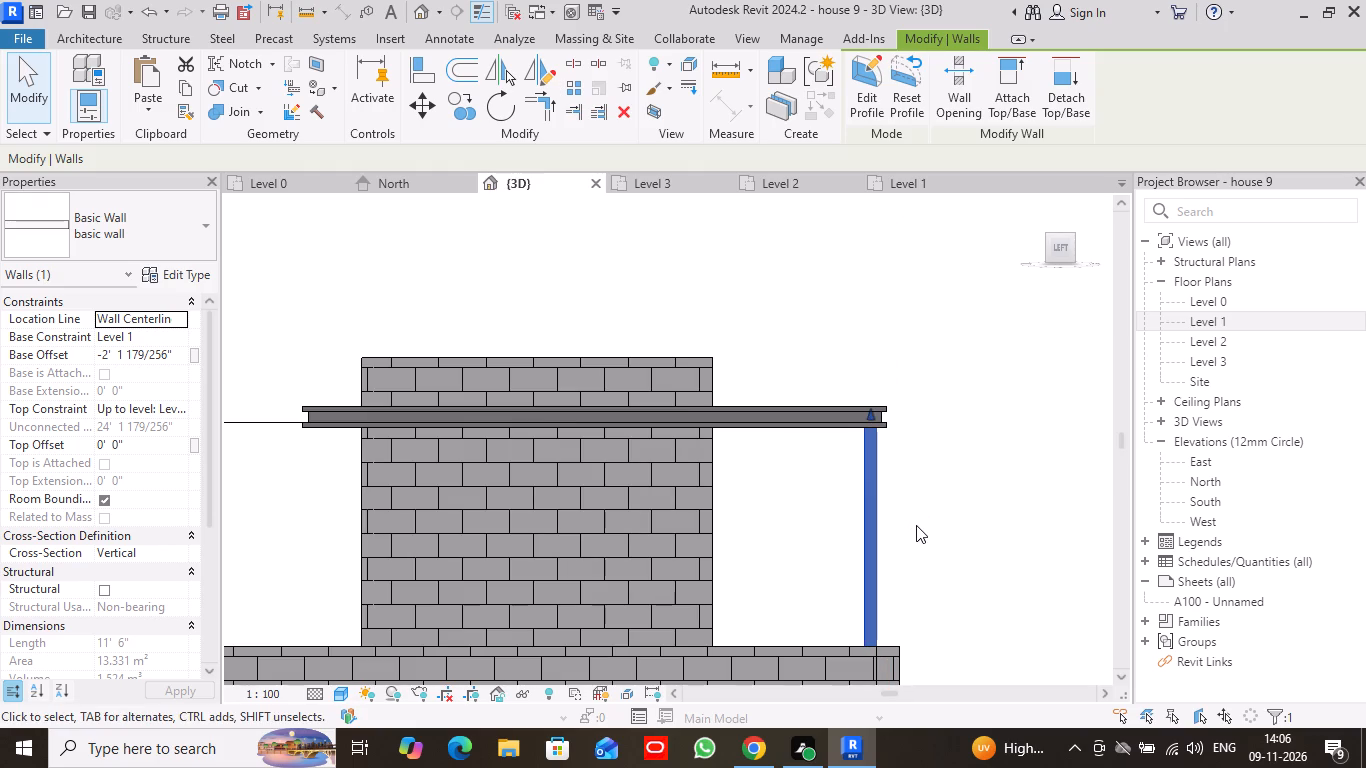
scroll(916, 525, down, 3)
middle_drag(935, 515, 895, 318)
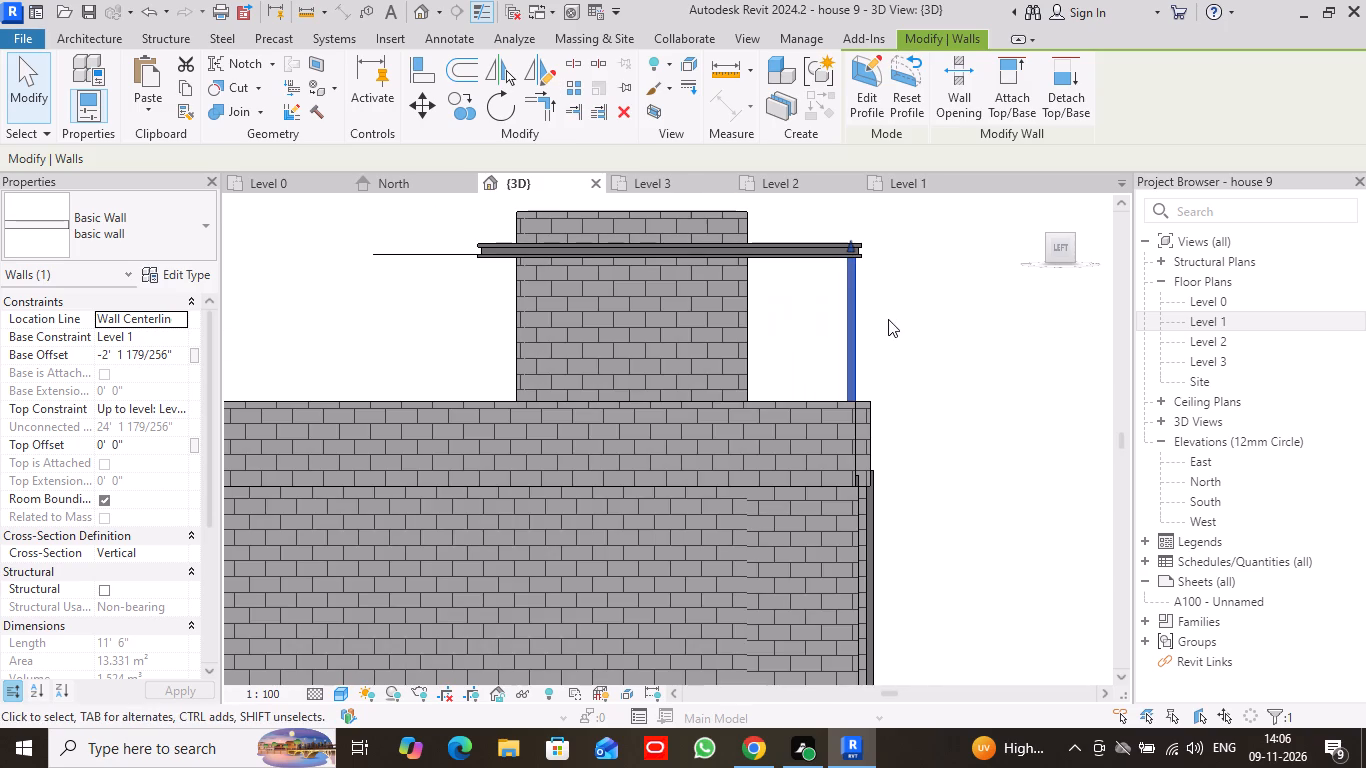
key(Right)
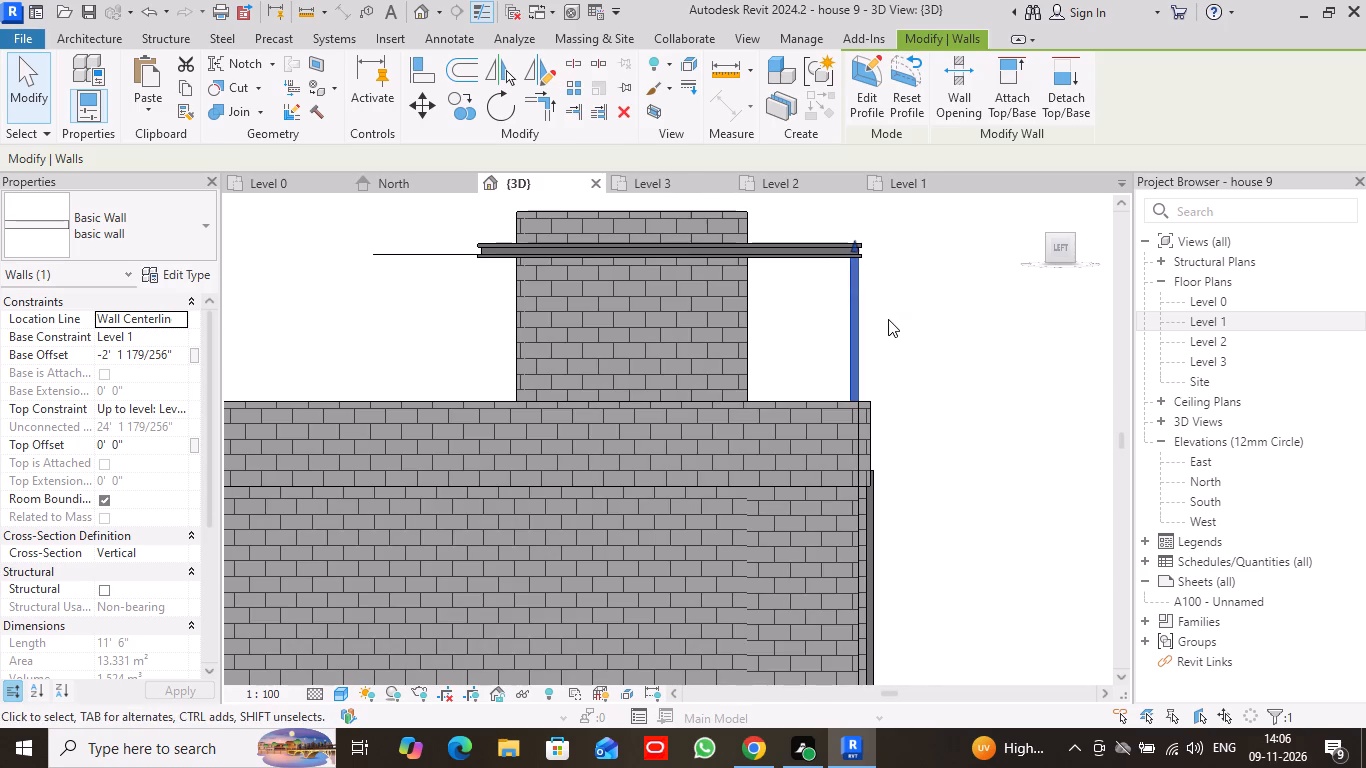
click(19, 76)
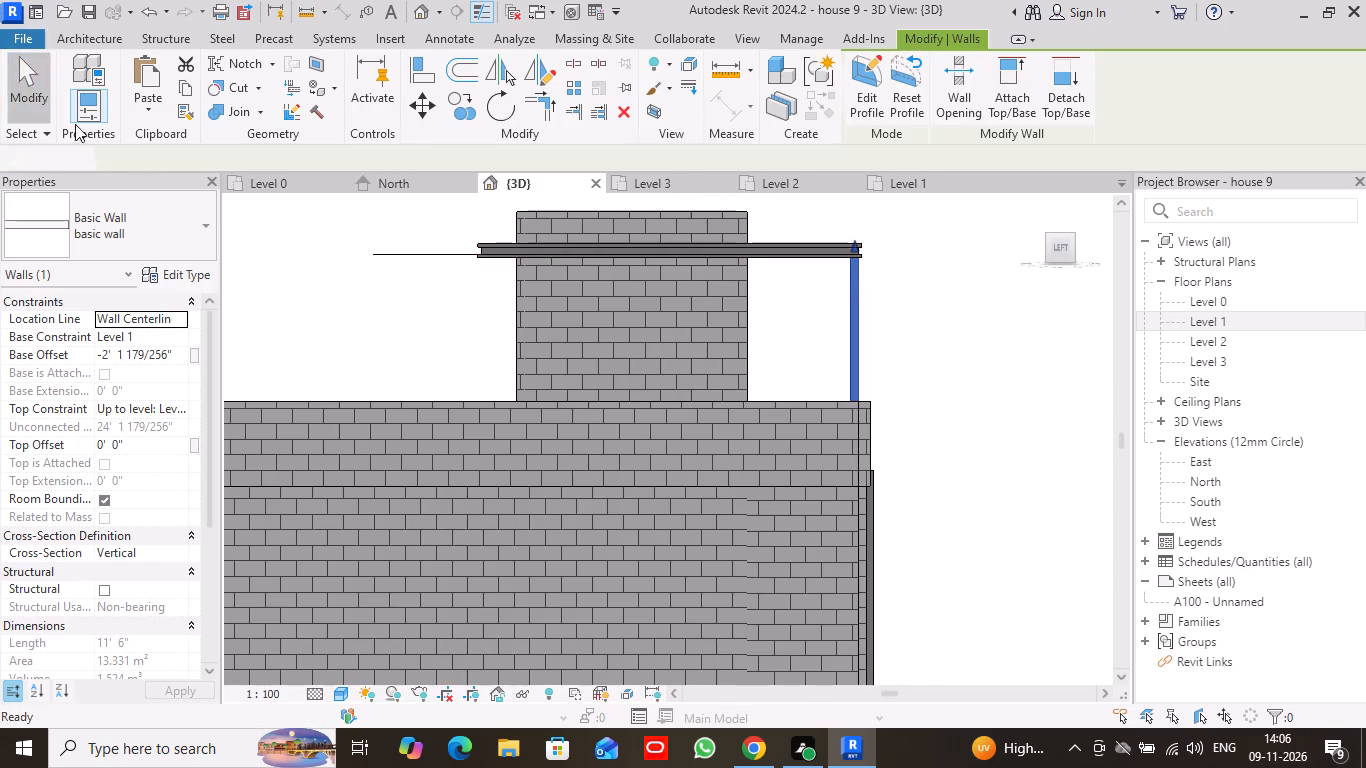
Examine the nudged tower wall and its junctions with the neighbouring facade walls from the front and front-right corner.
scroll(1034, 459, down, 2)
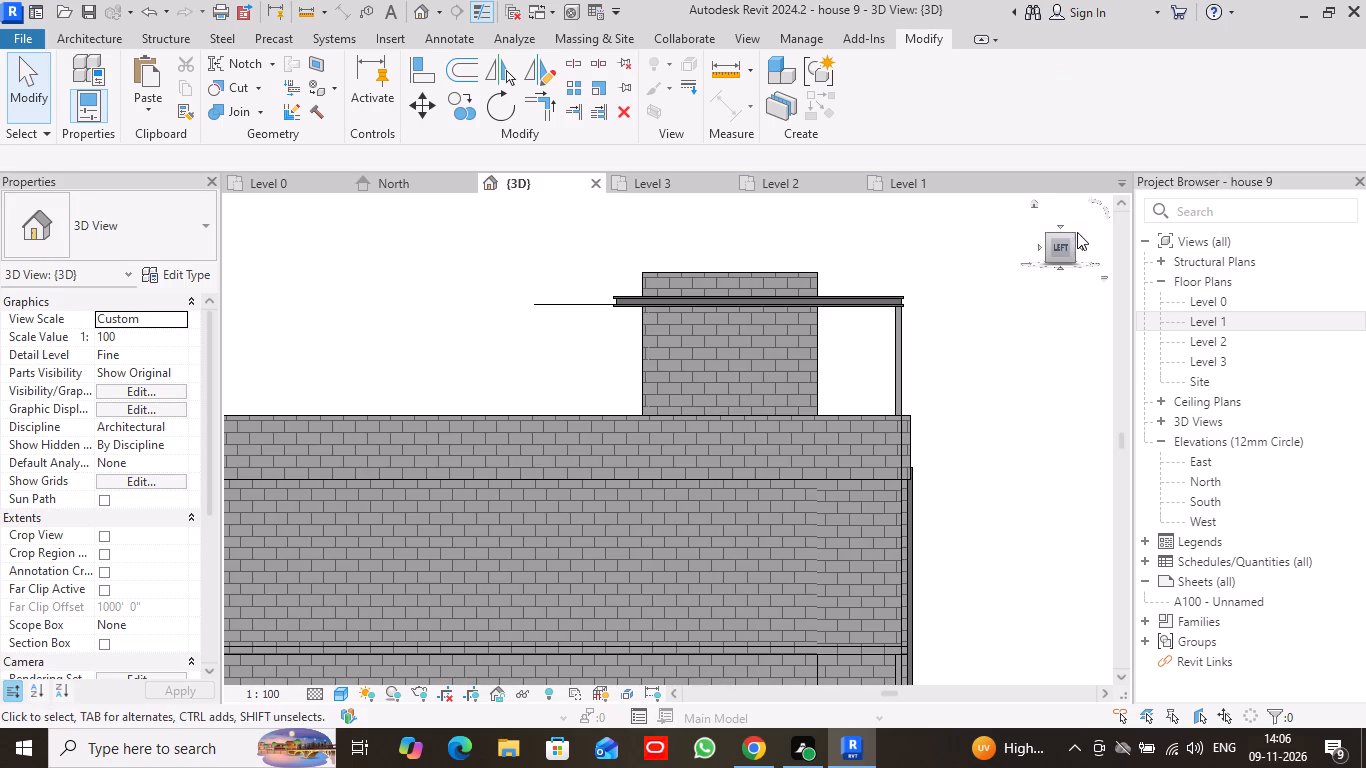
drag(1074, 236, 835, 272)
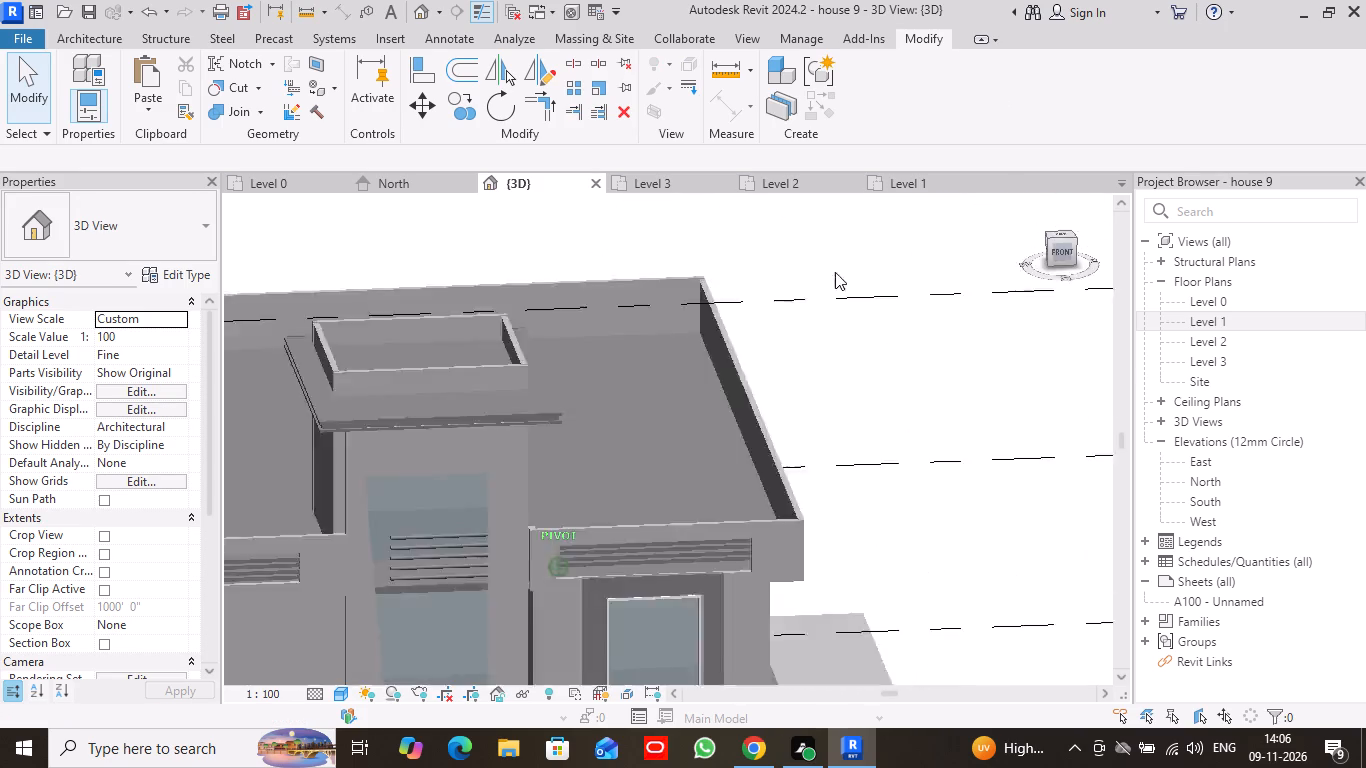
drag(835, 272, 706, 271)
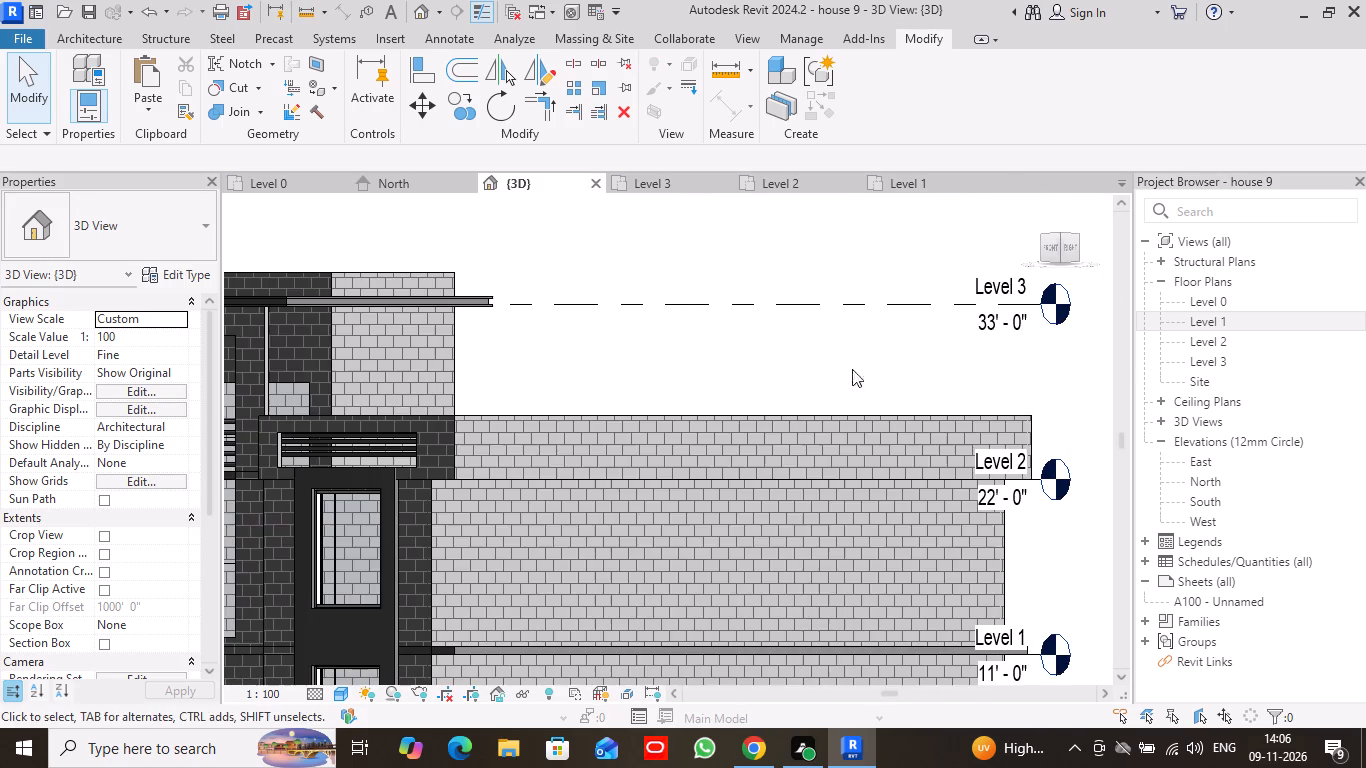
scroll(476, 302, down, 1)
middle_click(519, 306)
middle_drag(493, 362, 948, 328)
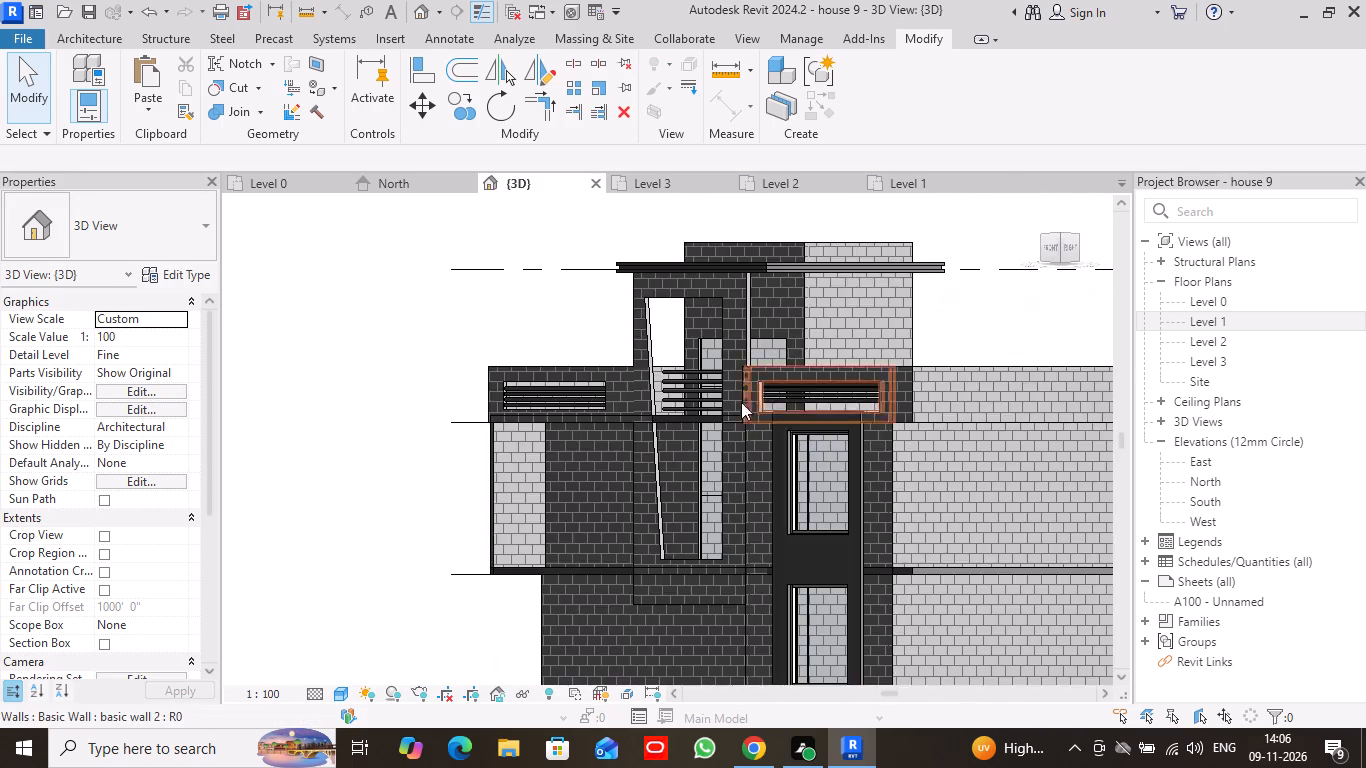
scroll(729, 405, up, 9)
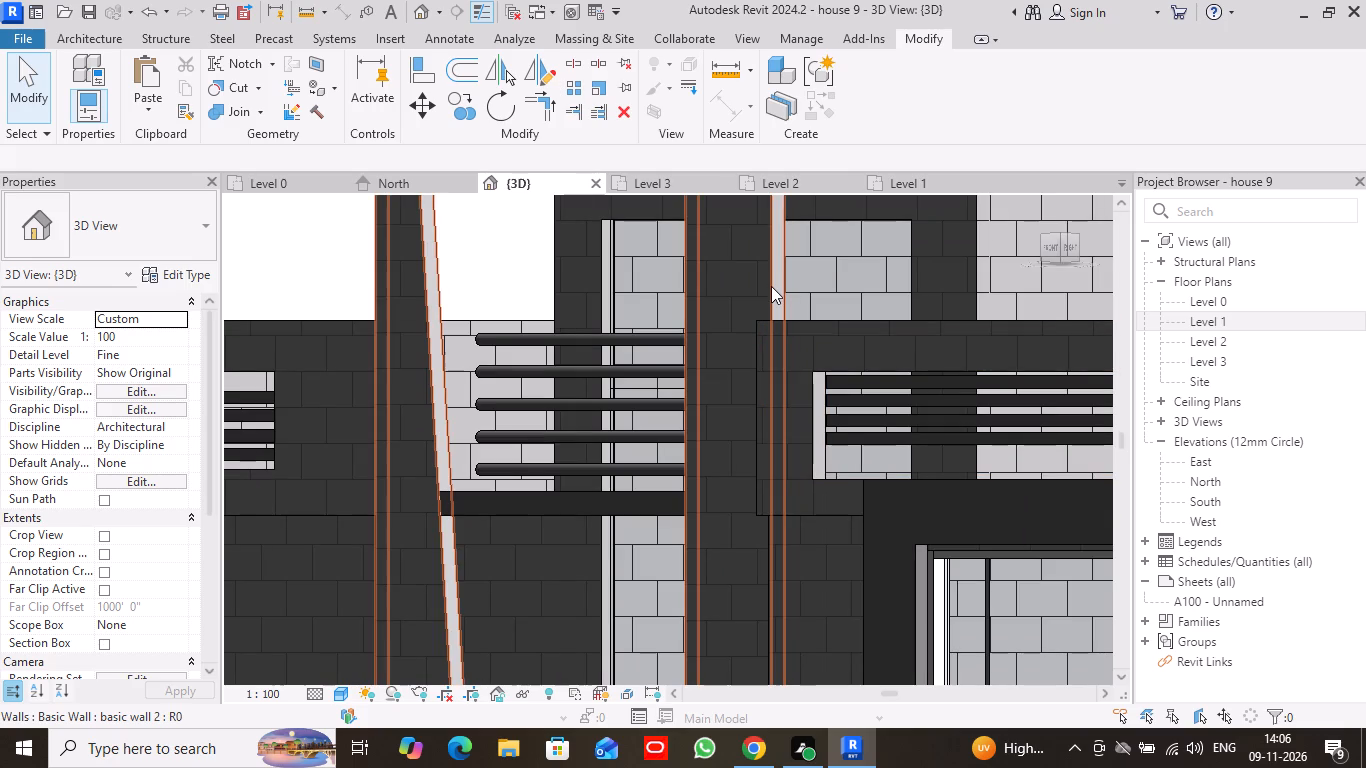
scroll(770, 286, down, 4)
scroll(779, 411, down, 3)
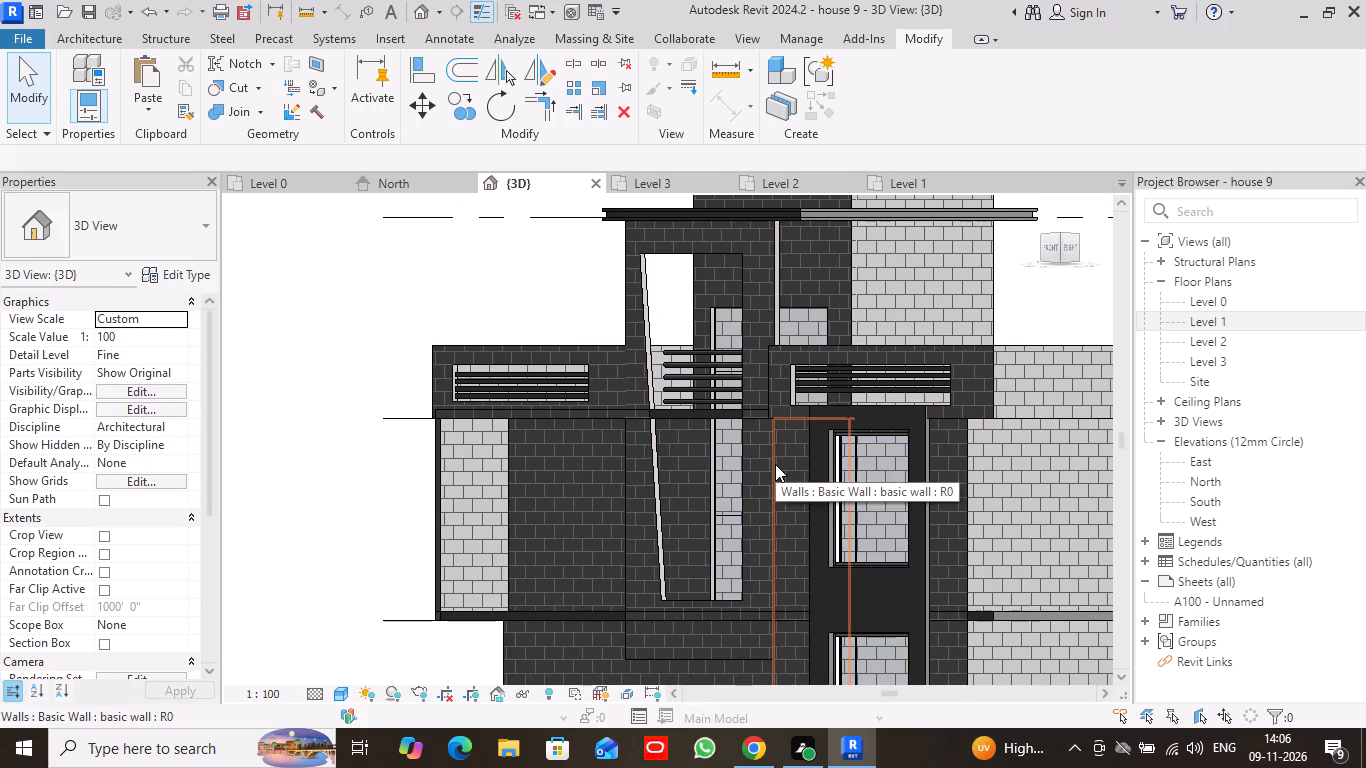
scroll(775, 464, up, 12)
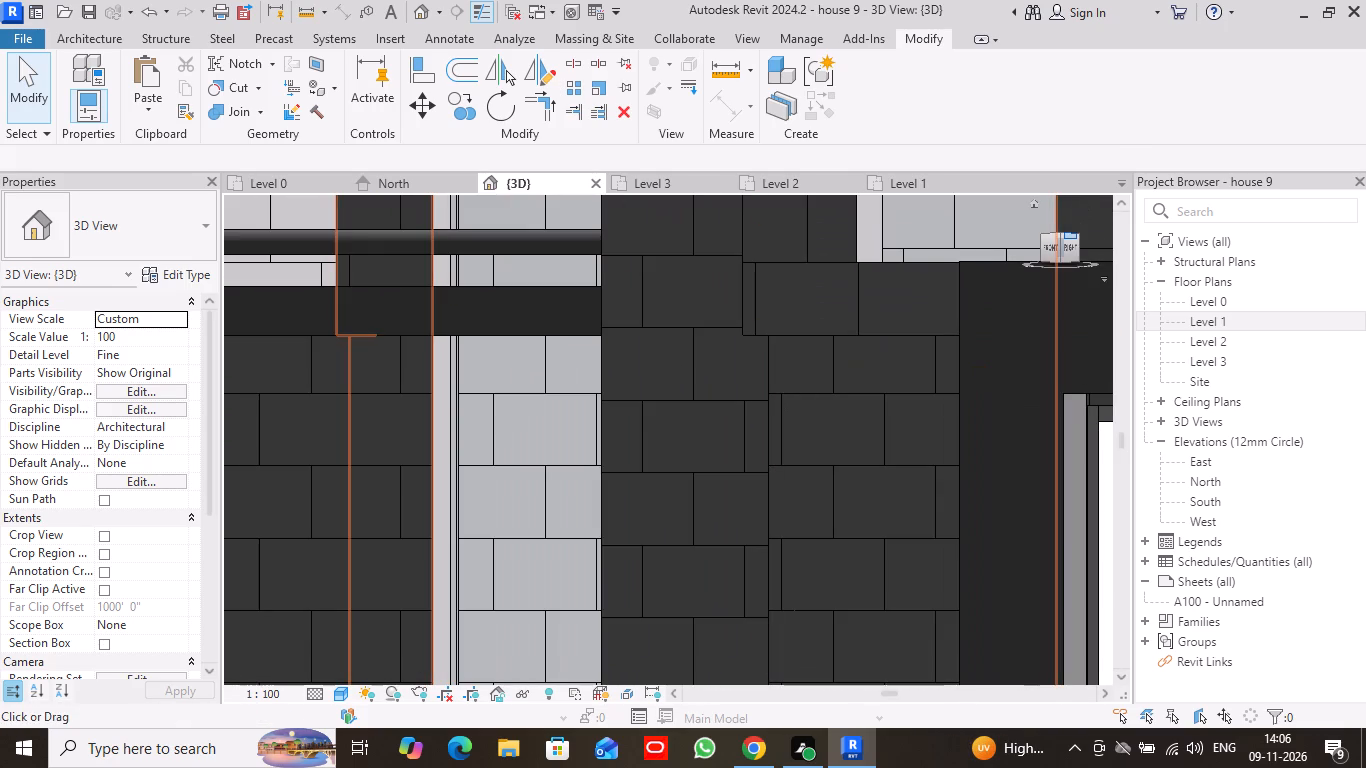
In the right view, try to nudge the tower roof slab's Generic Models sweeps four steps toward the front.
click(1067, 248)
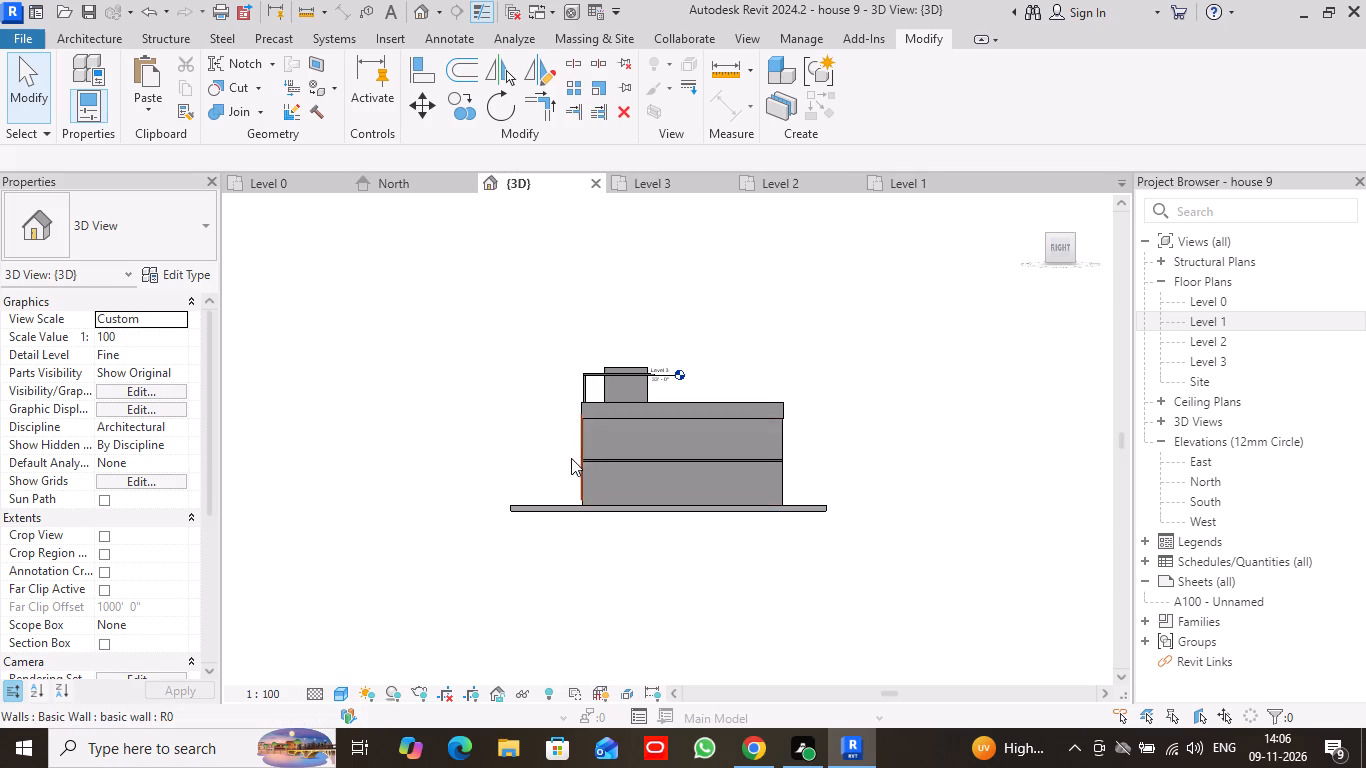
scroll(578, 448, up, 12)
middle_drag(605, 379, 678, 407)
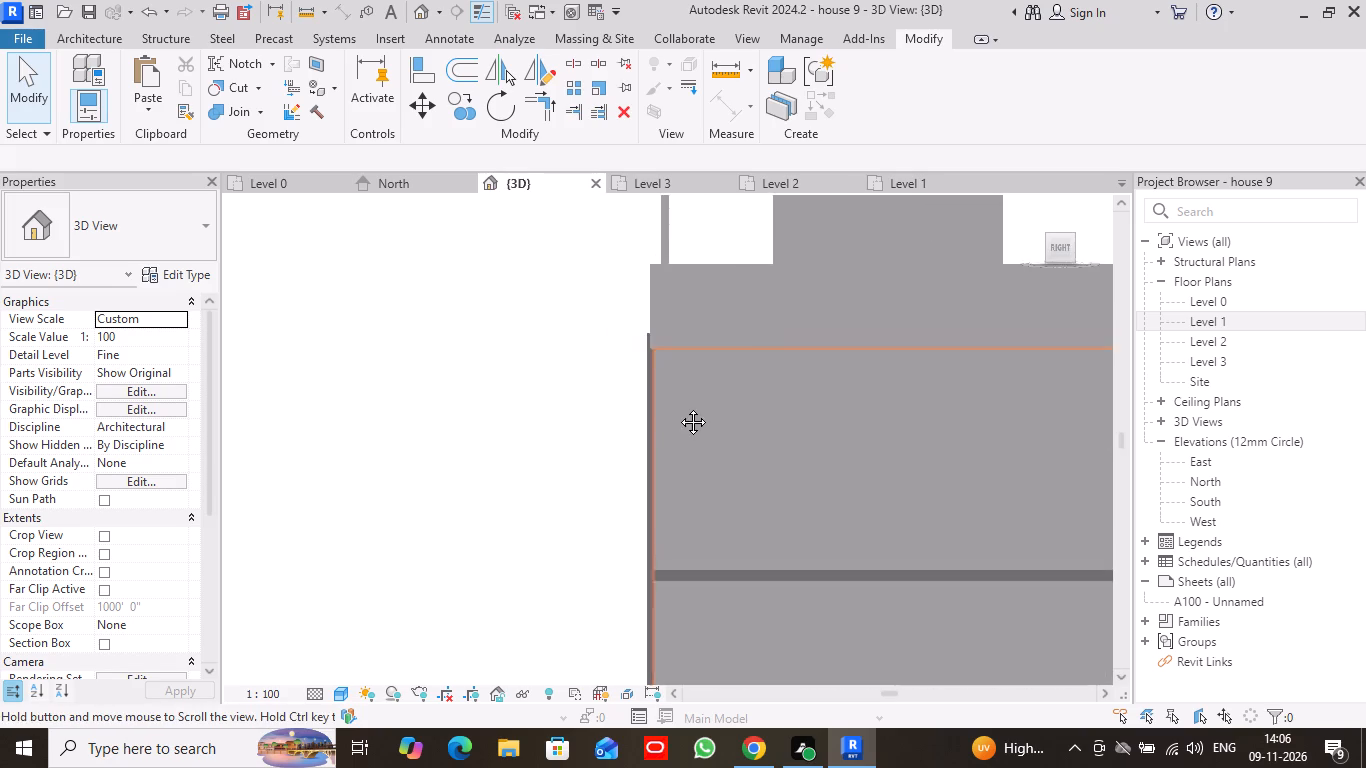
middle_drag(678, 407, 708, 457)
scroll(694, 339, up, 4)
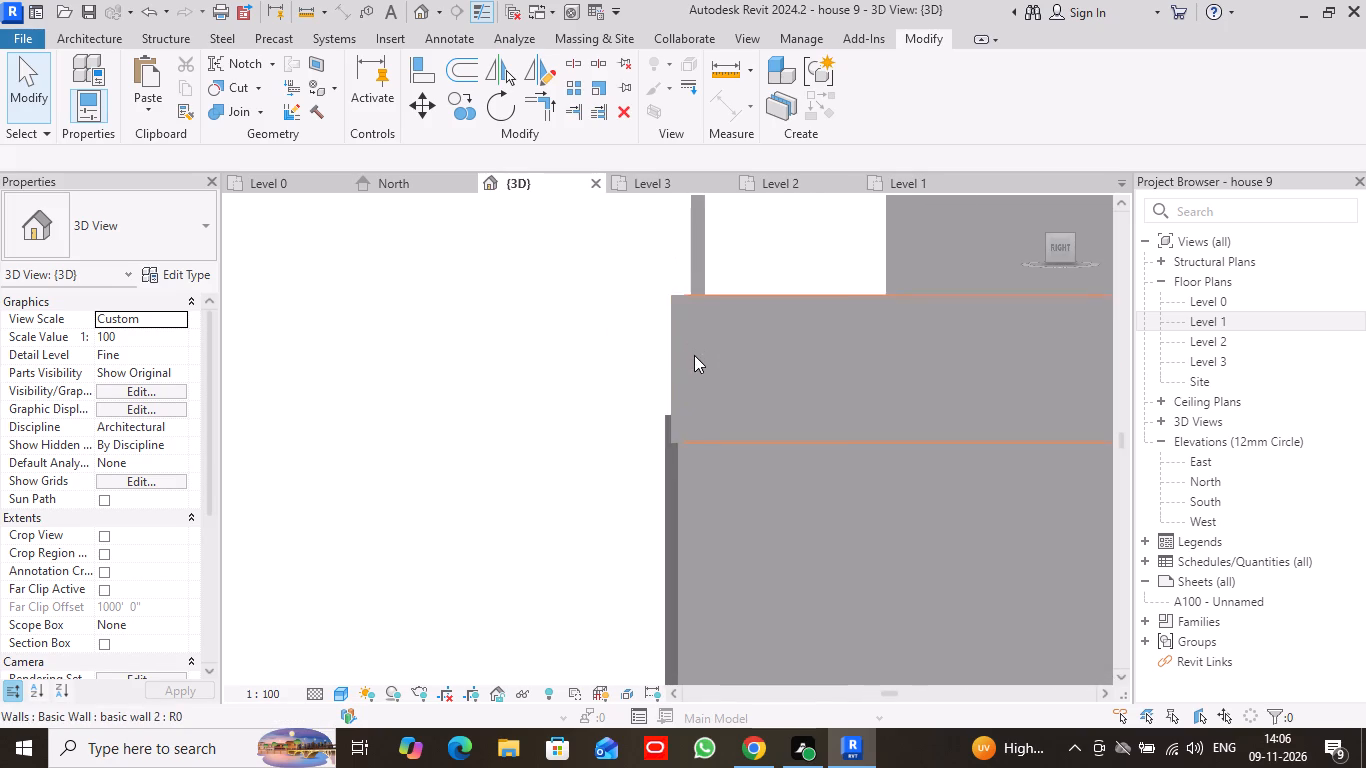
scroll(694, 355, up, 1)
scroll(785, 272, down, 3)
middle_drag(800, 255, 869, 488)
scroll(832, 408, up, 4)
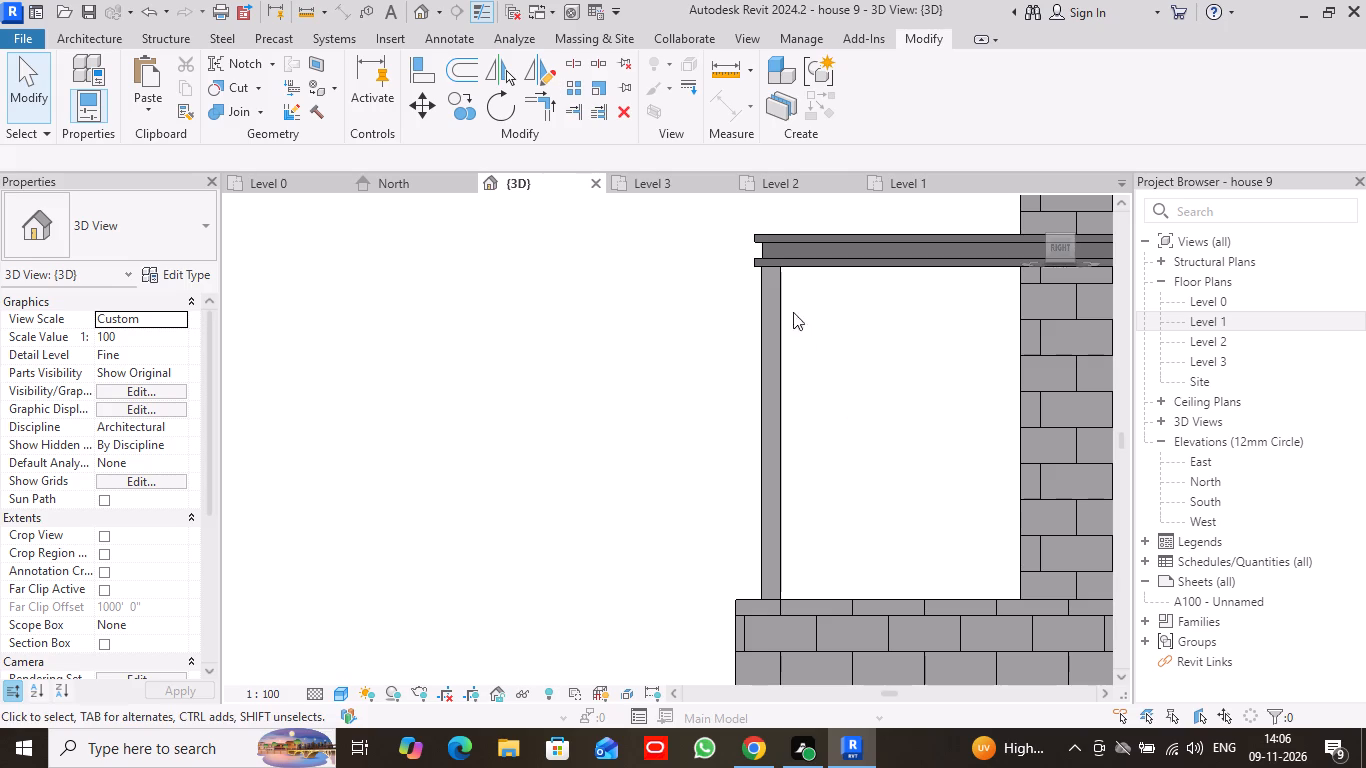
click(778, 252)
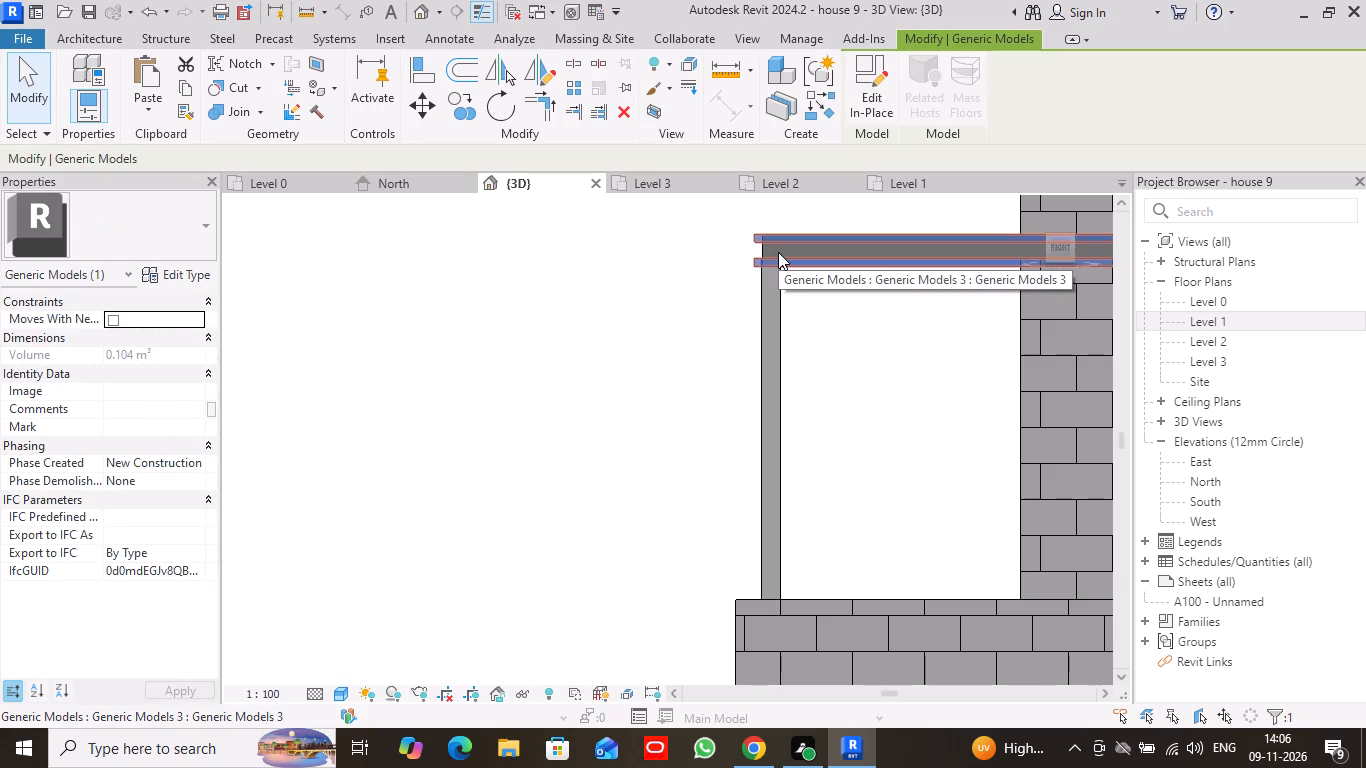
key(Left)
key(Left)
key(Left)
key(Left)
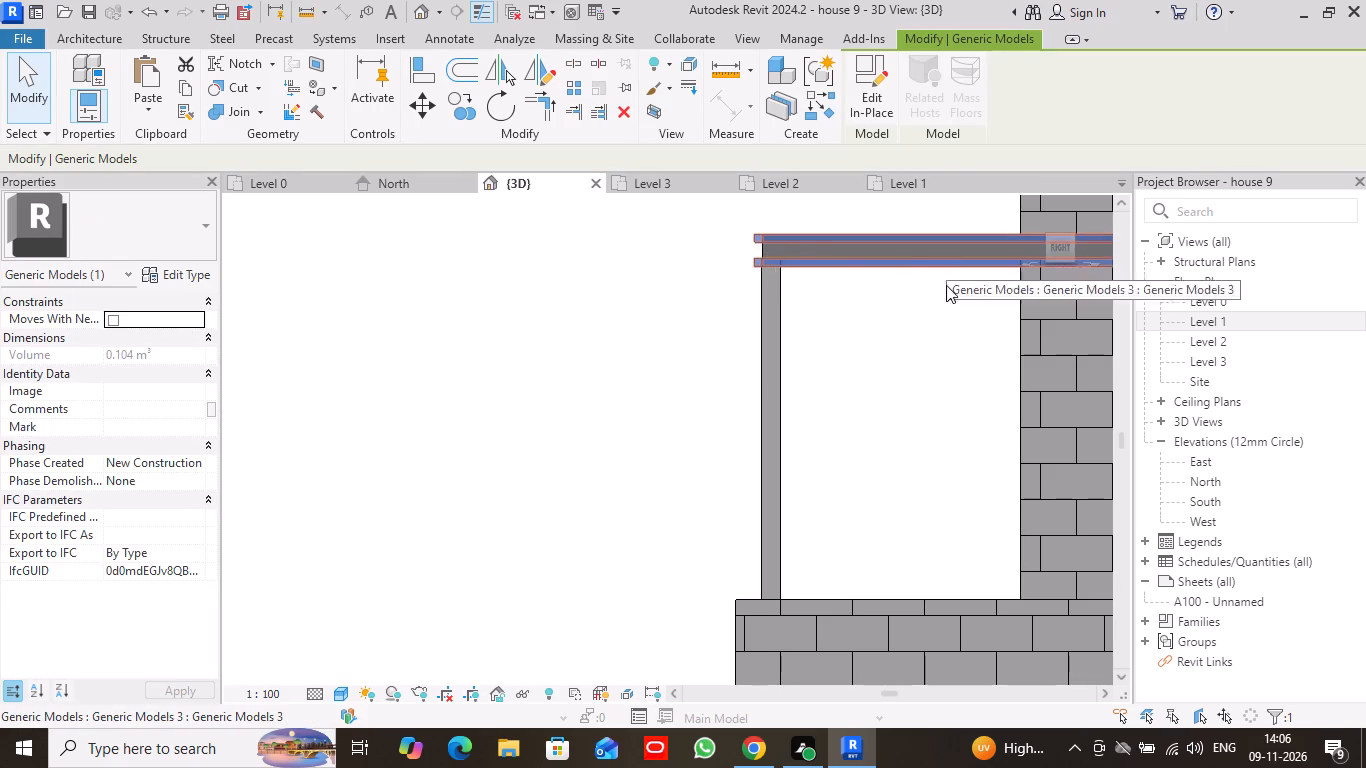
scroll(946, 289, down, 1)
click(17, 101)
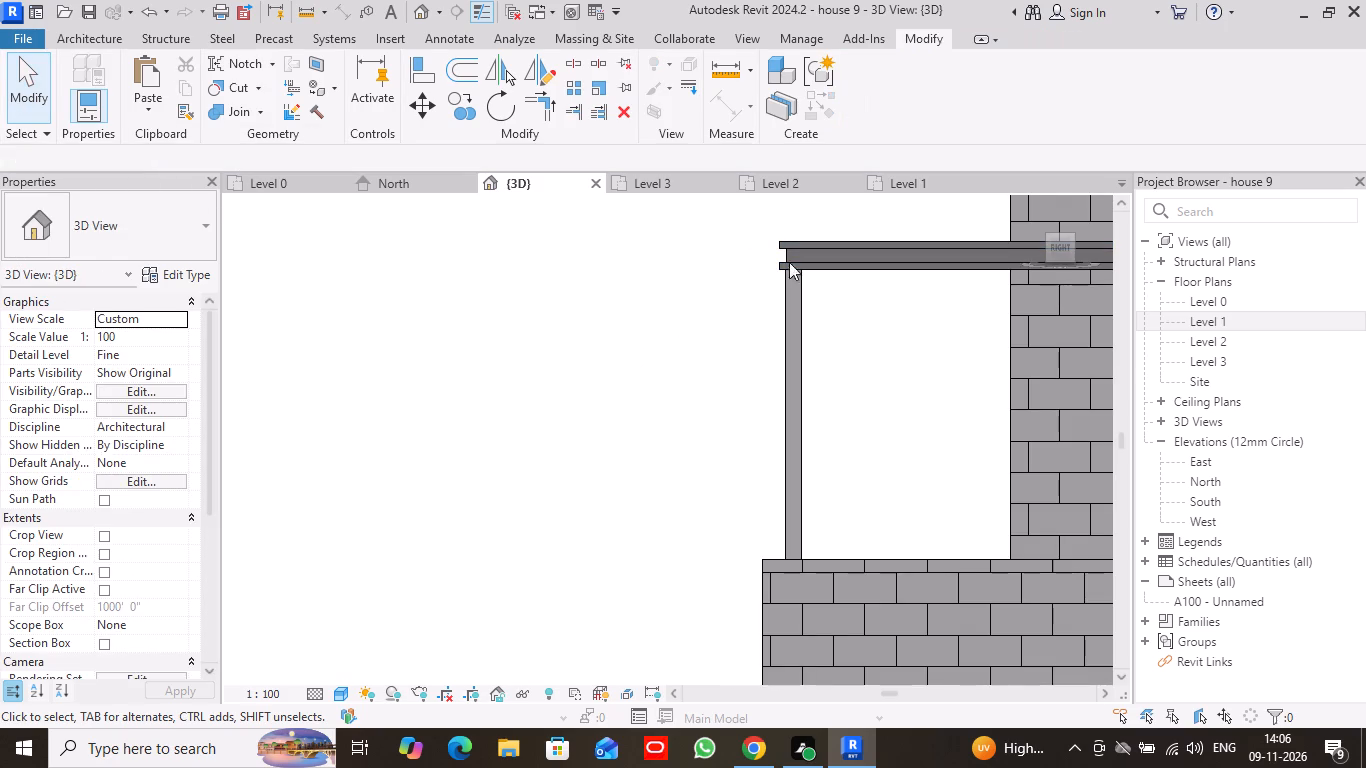
Examine the roof slab sweeps and the tower wall against the whole house from the right side.
click(789, 256)
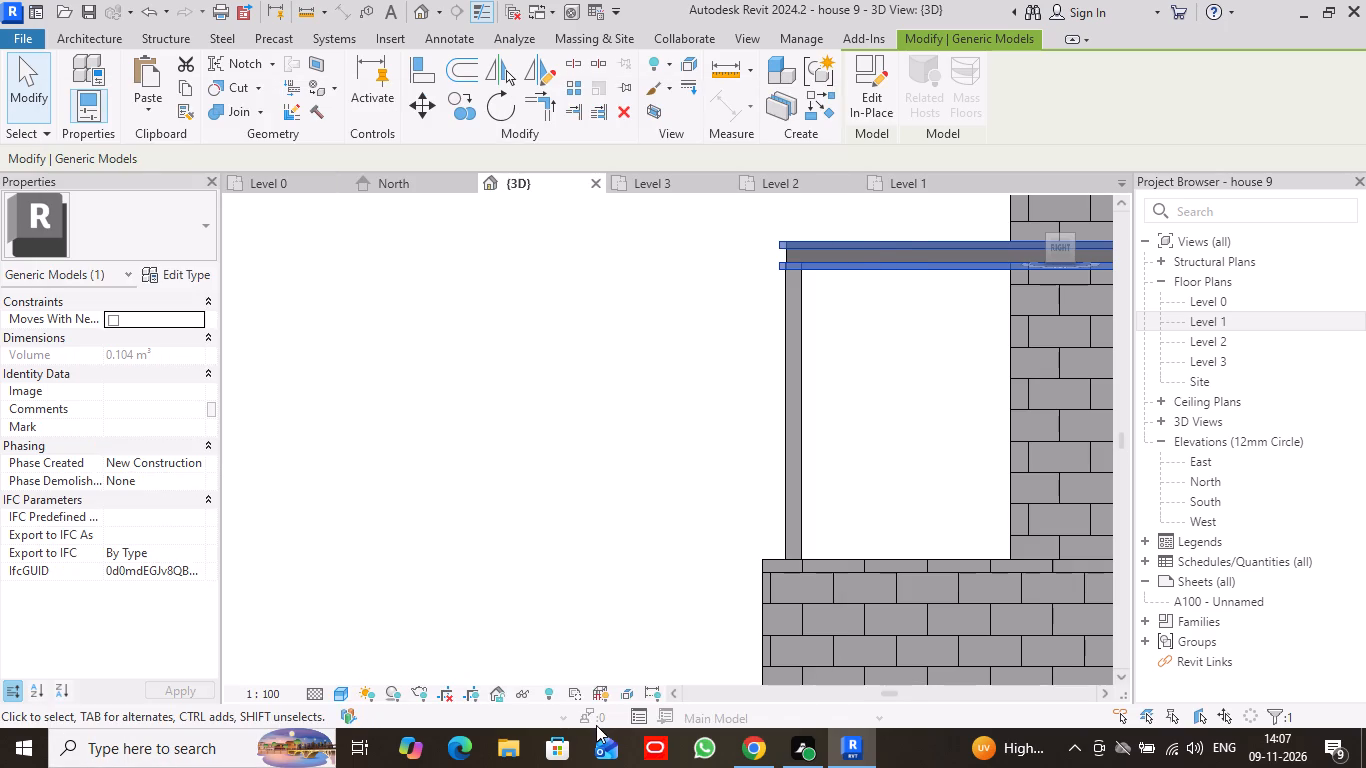
scroll(848, 313, down, 3)
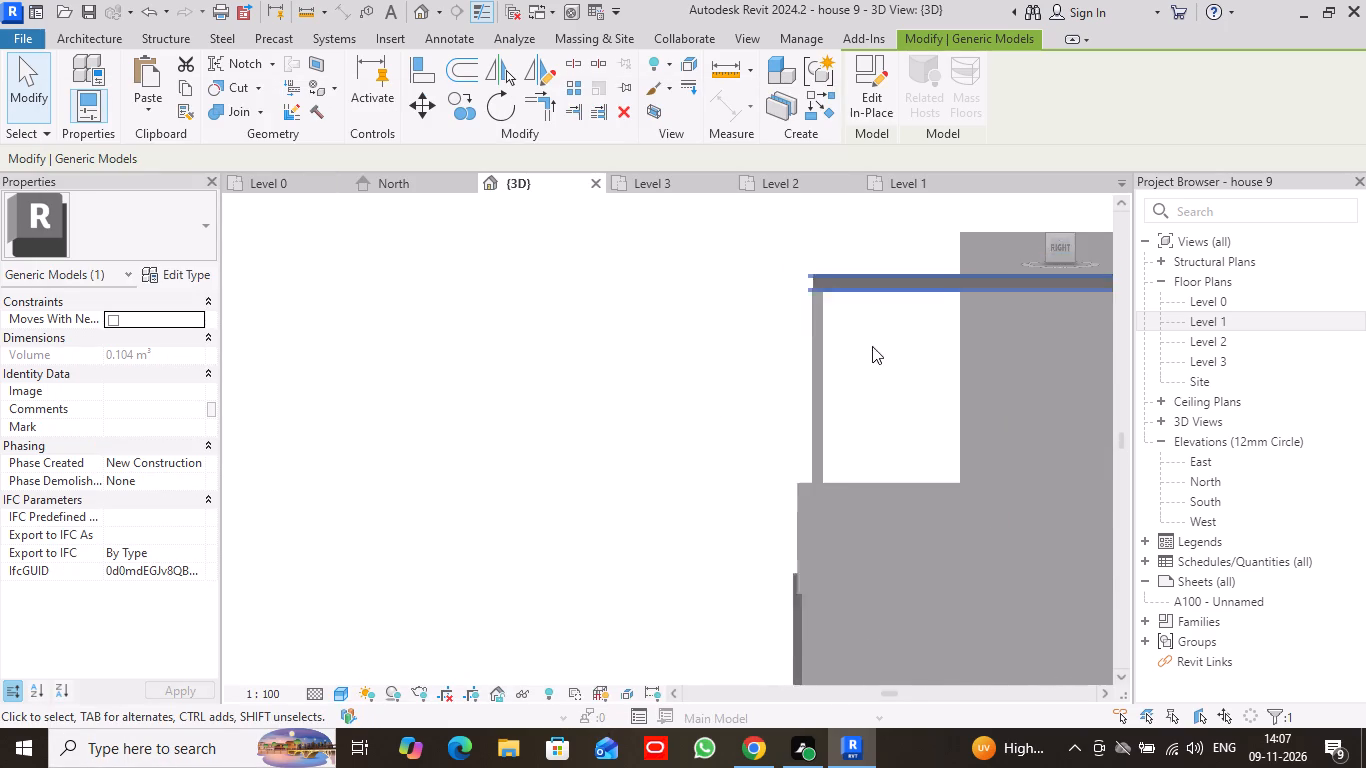
scroll(872, 346, down, 1)
middle_drag(880, 356, 769, 296)
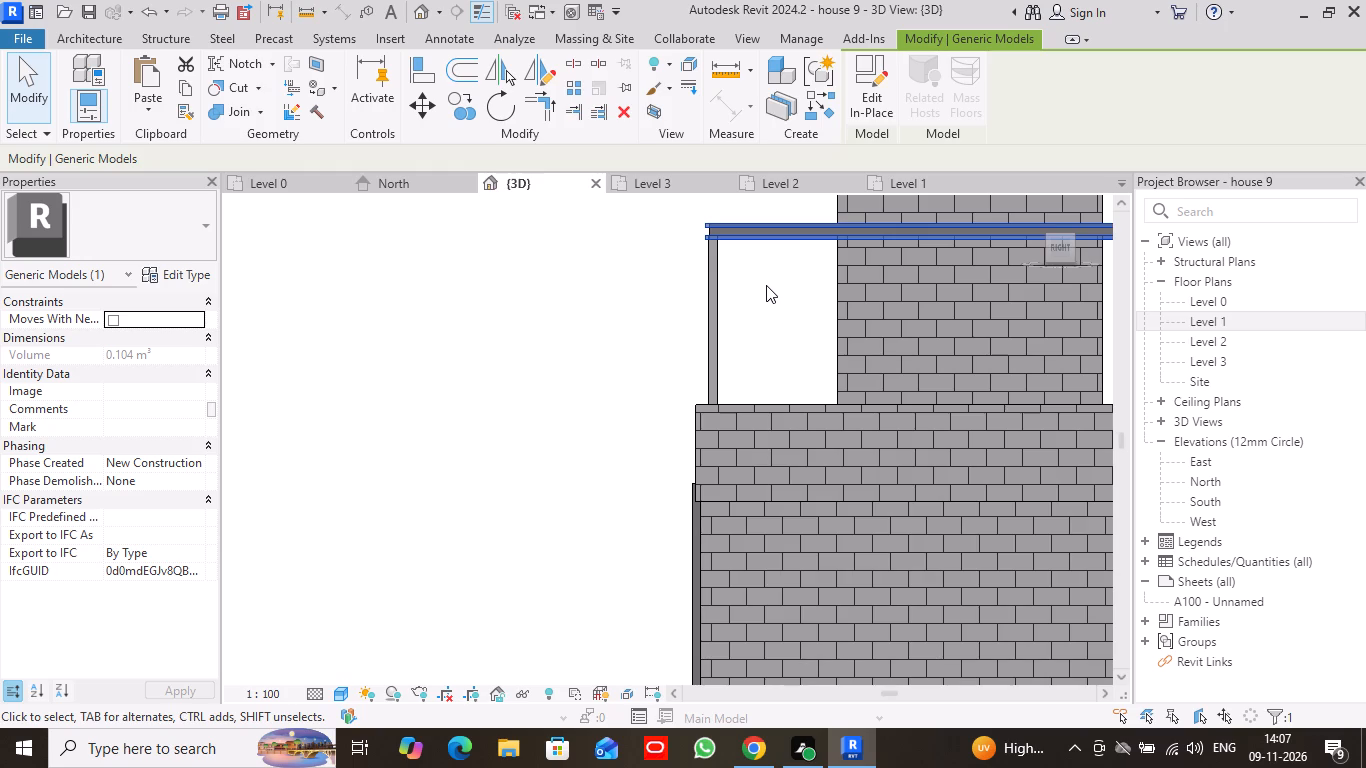
scroll(765, 285, down, 2)
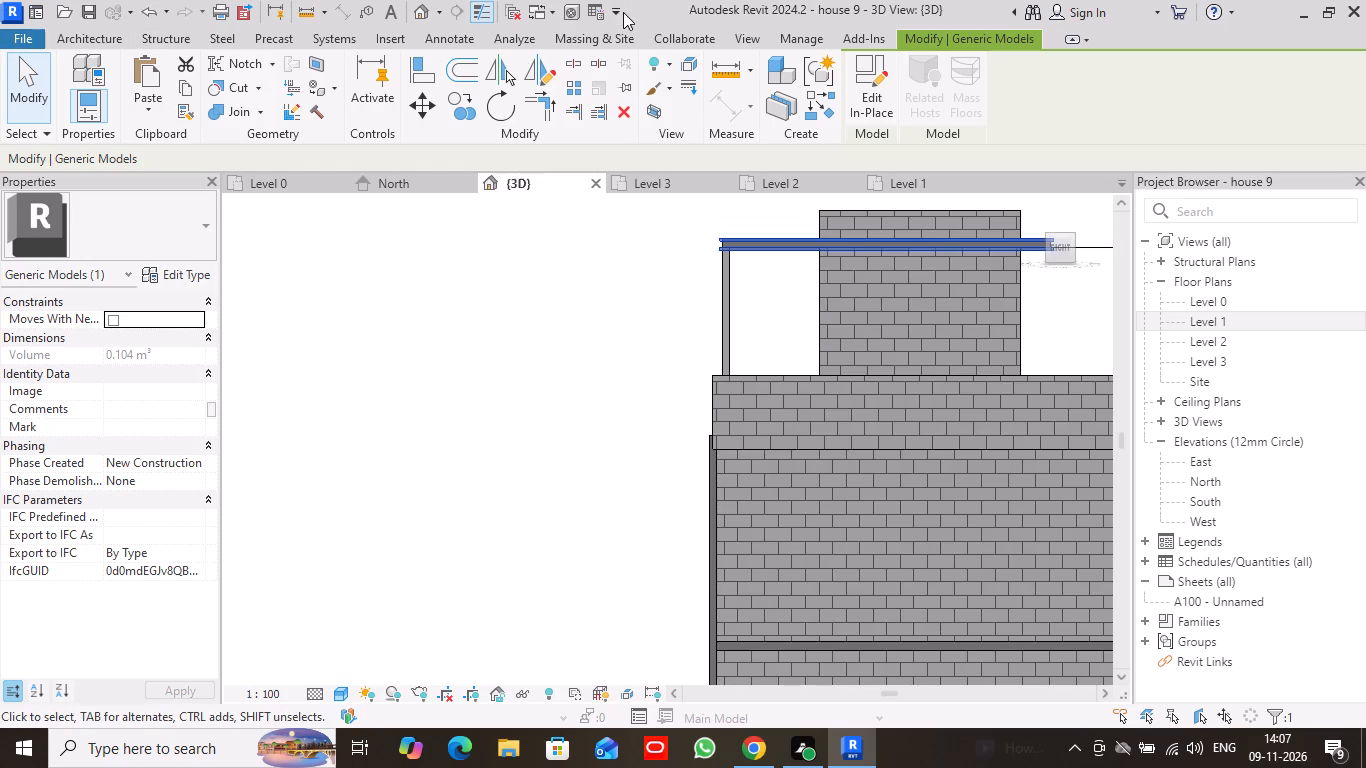
drag(25, 97, 42, 97)
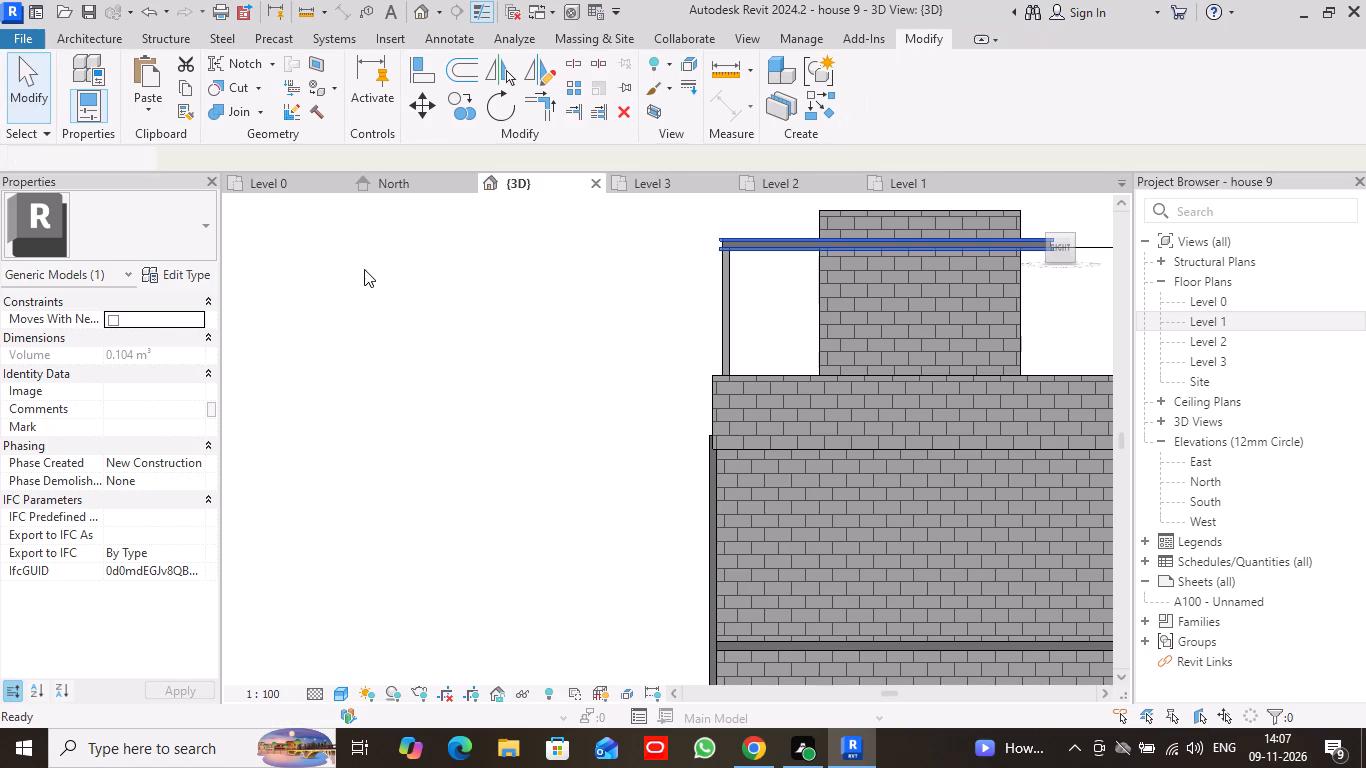
scroll(628, 463, down, 3)
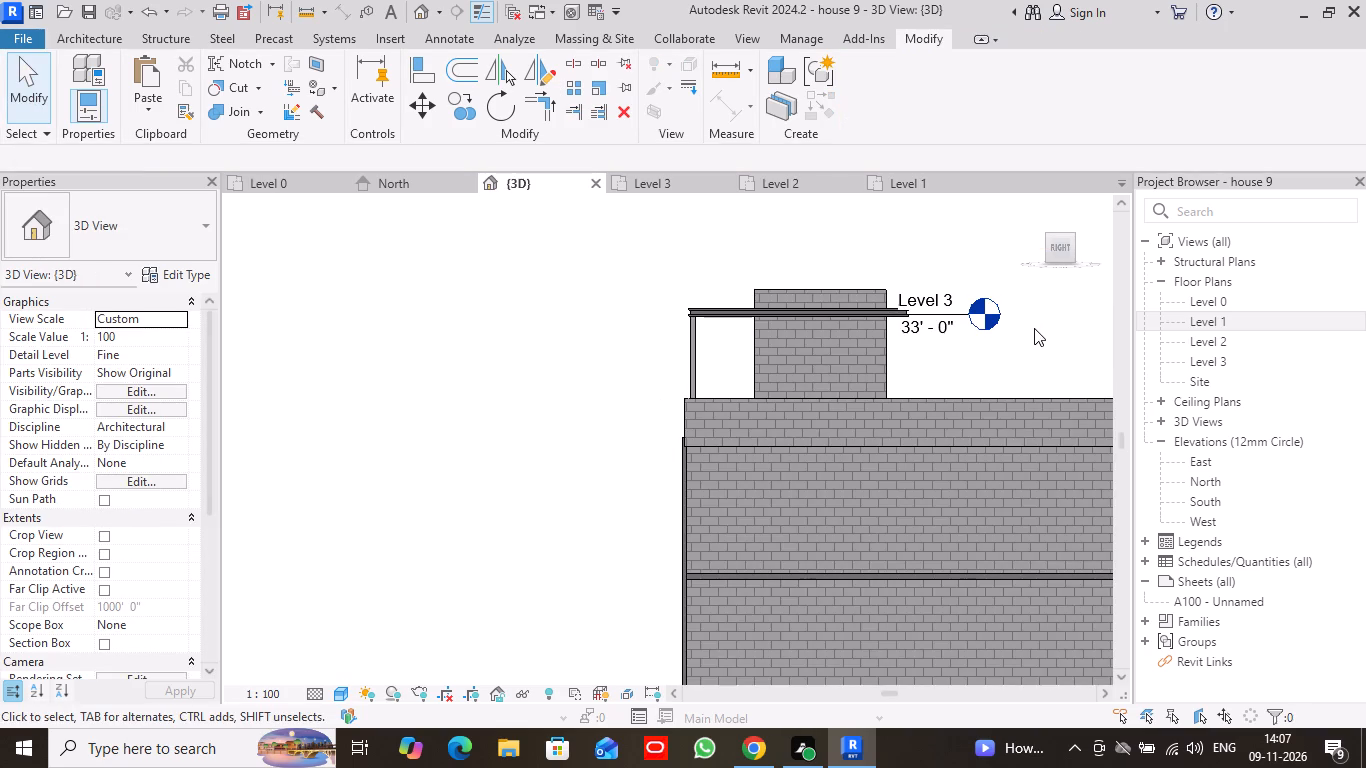
scroll(1036, 326, down, 3)
middle_drag(1019, 339, 825, 352)
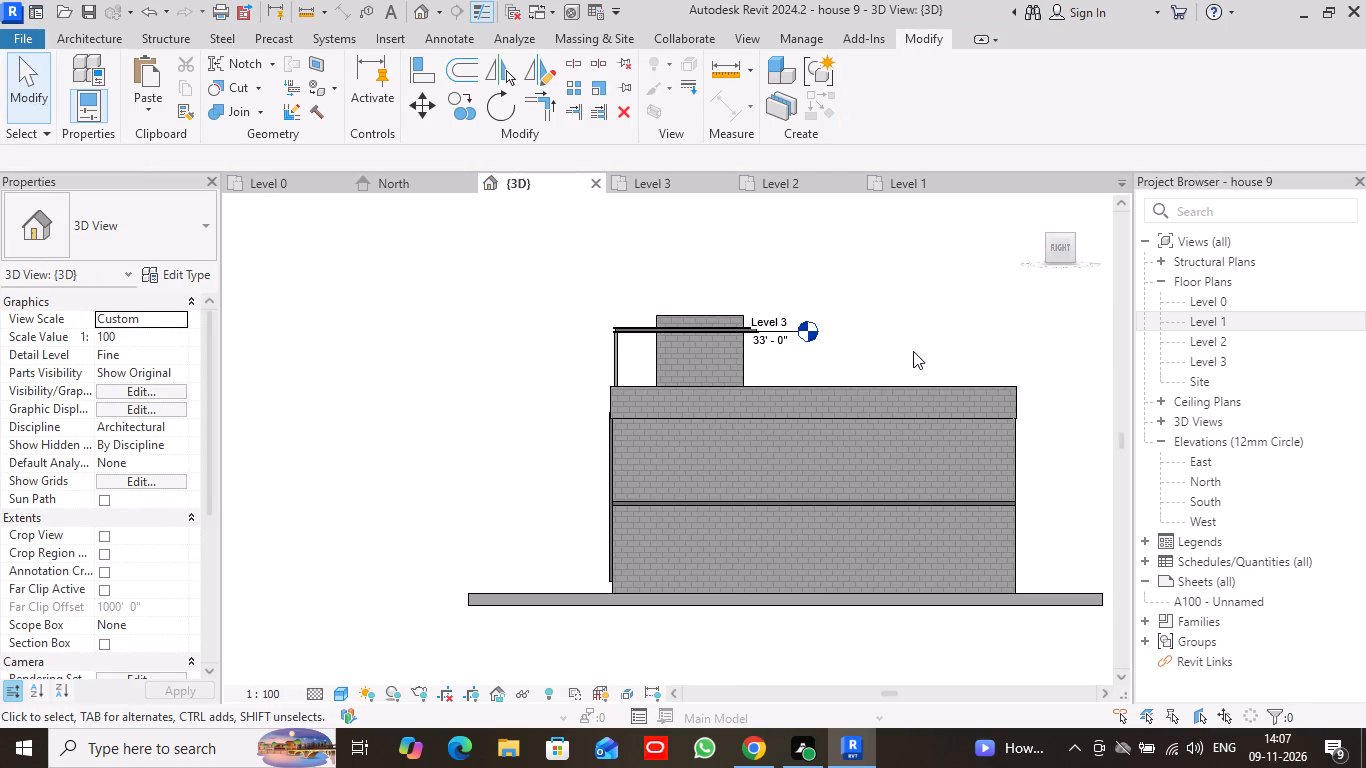
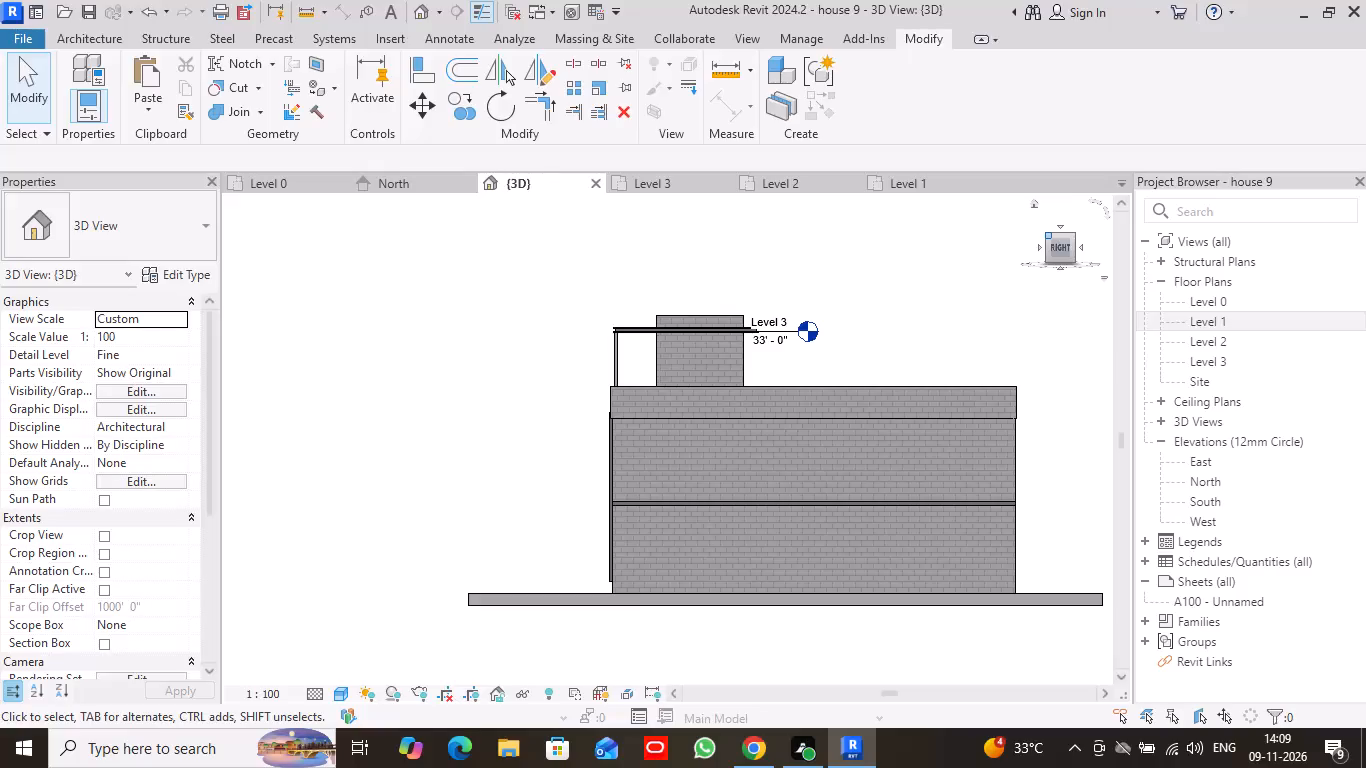
Examine the front facade from the front-right corner, including the window surrounds, louvre openings, tower wall and rooftop parapet.
drag(1048, 235, 278, 256)
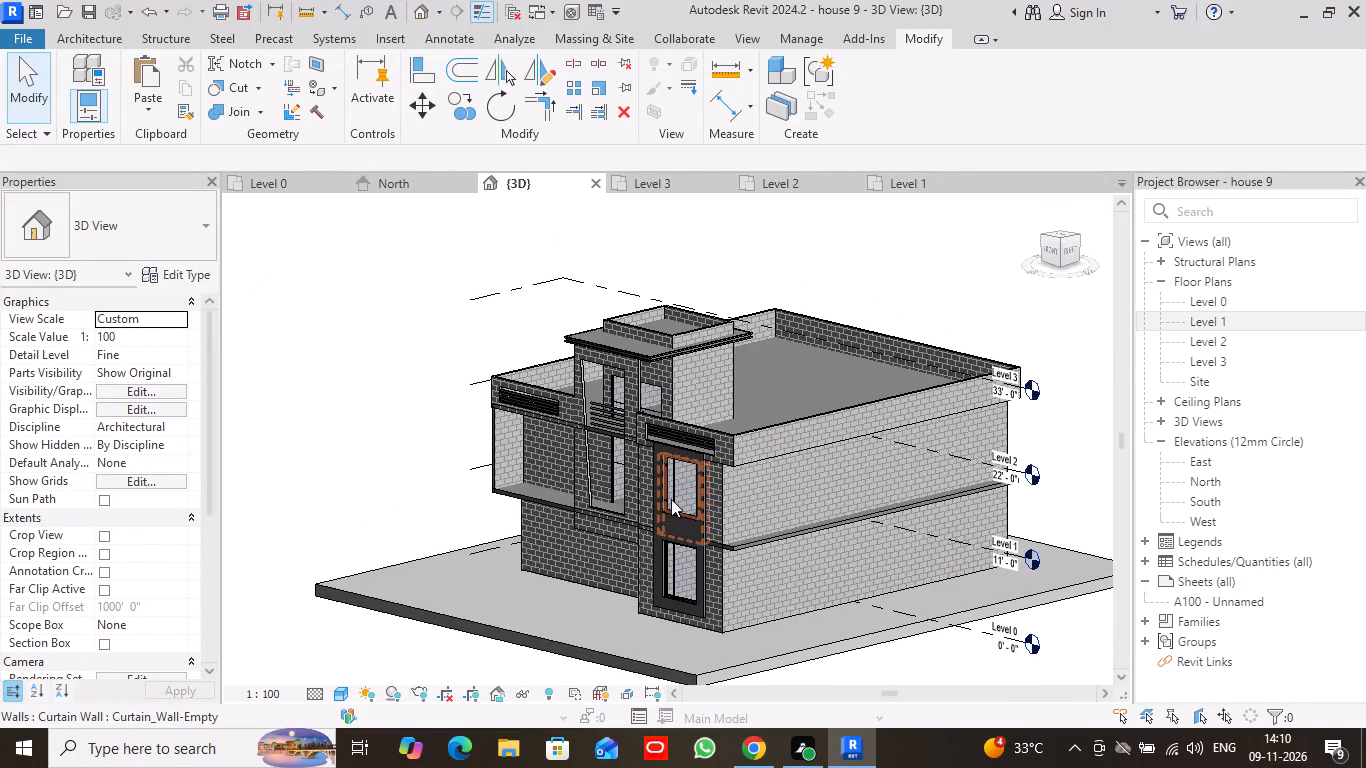
scroll(673, 492, up, 3)
scroll(825, 309, down, 2)
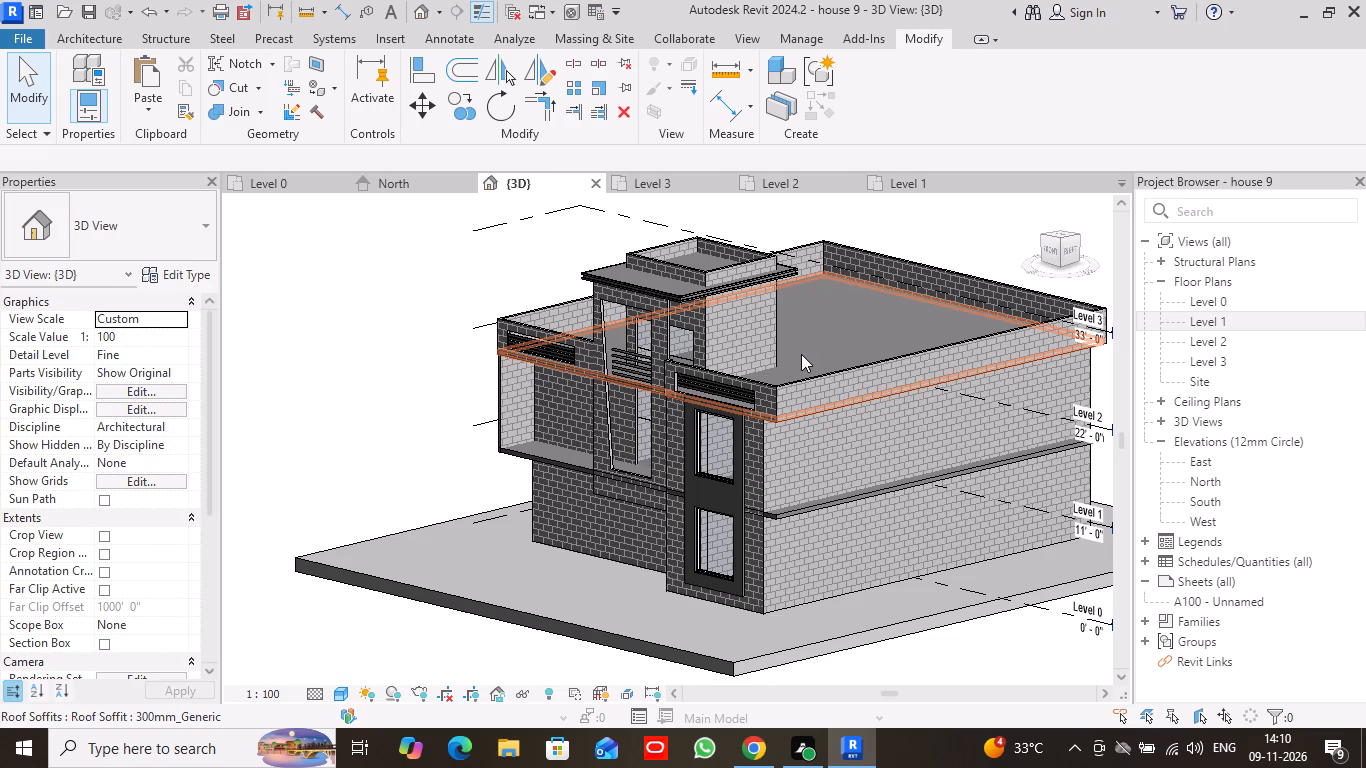
scroll(761, 361, down, 2)
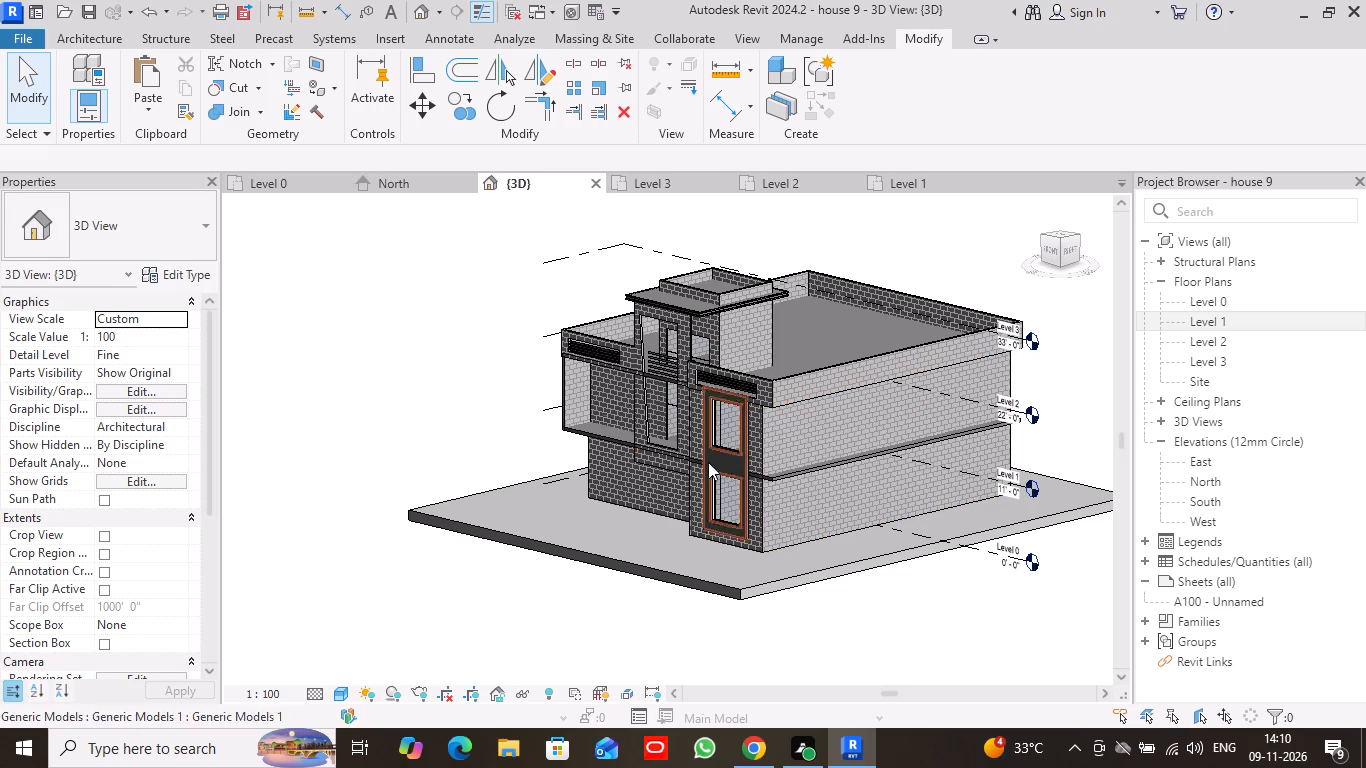
scroll(715, 405, up, 5)
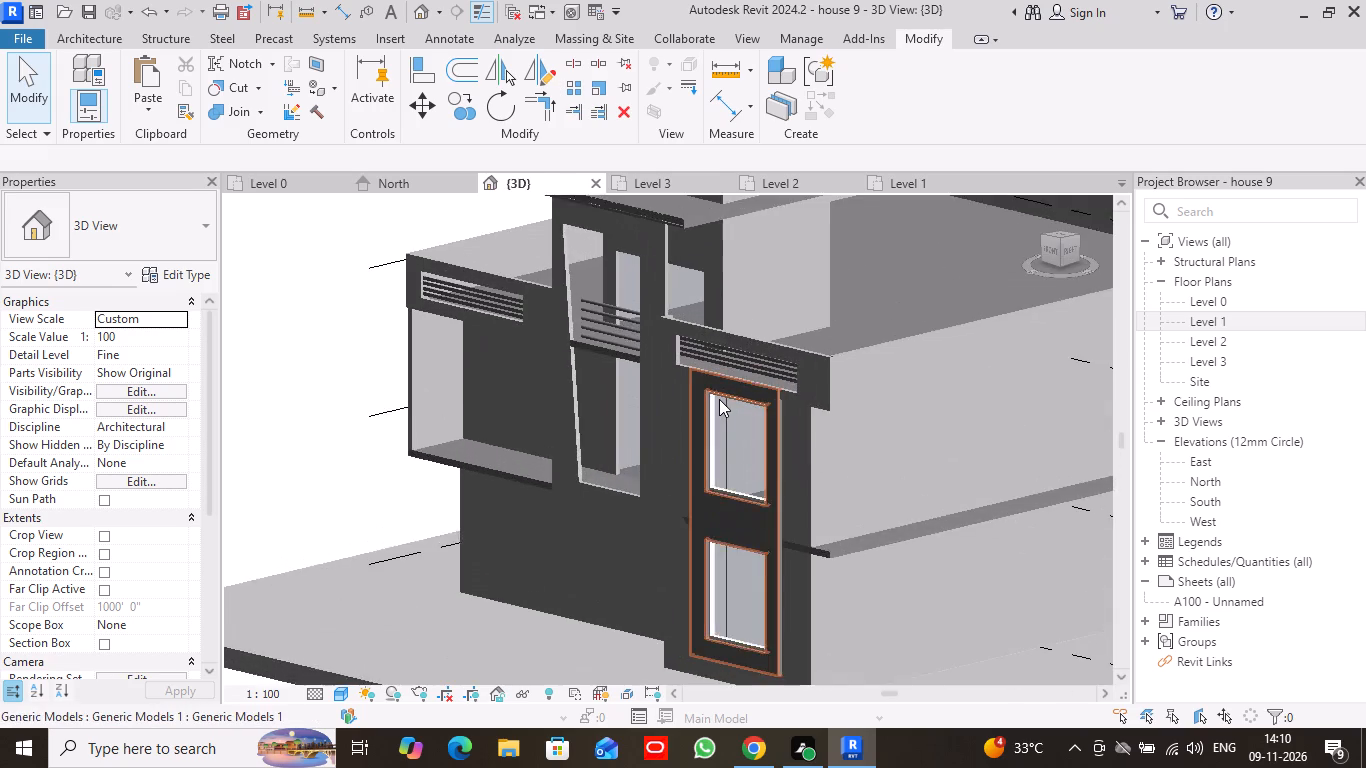
scroll(721, 399, up, 3)
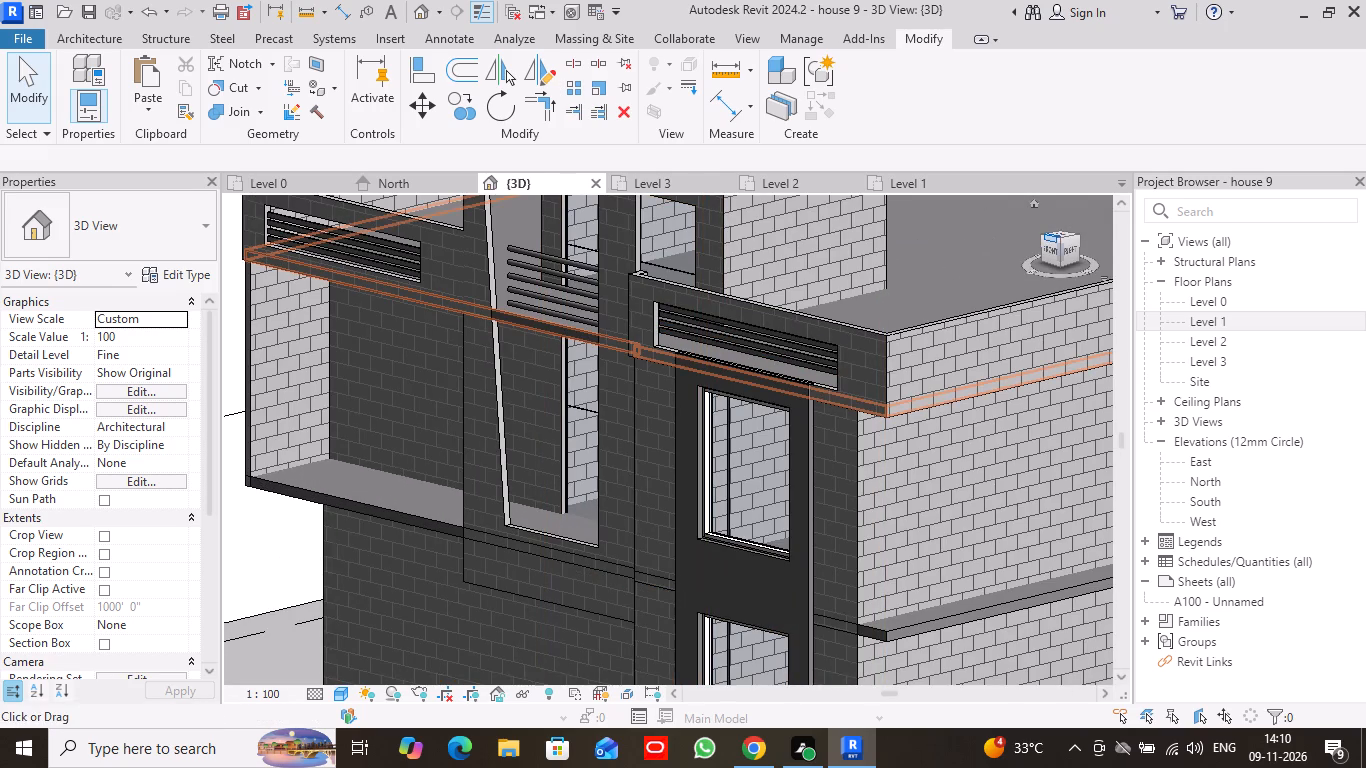
scroll(561, 320, up, 6)
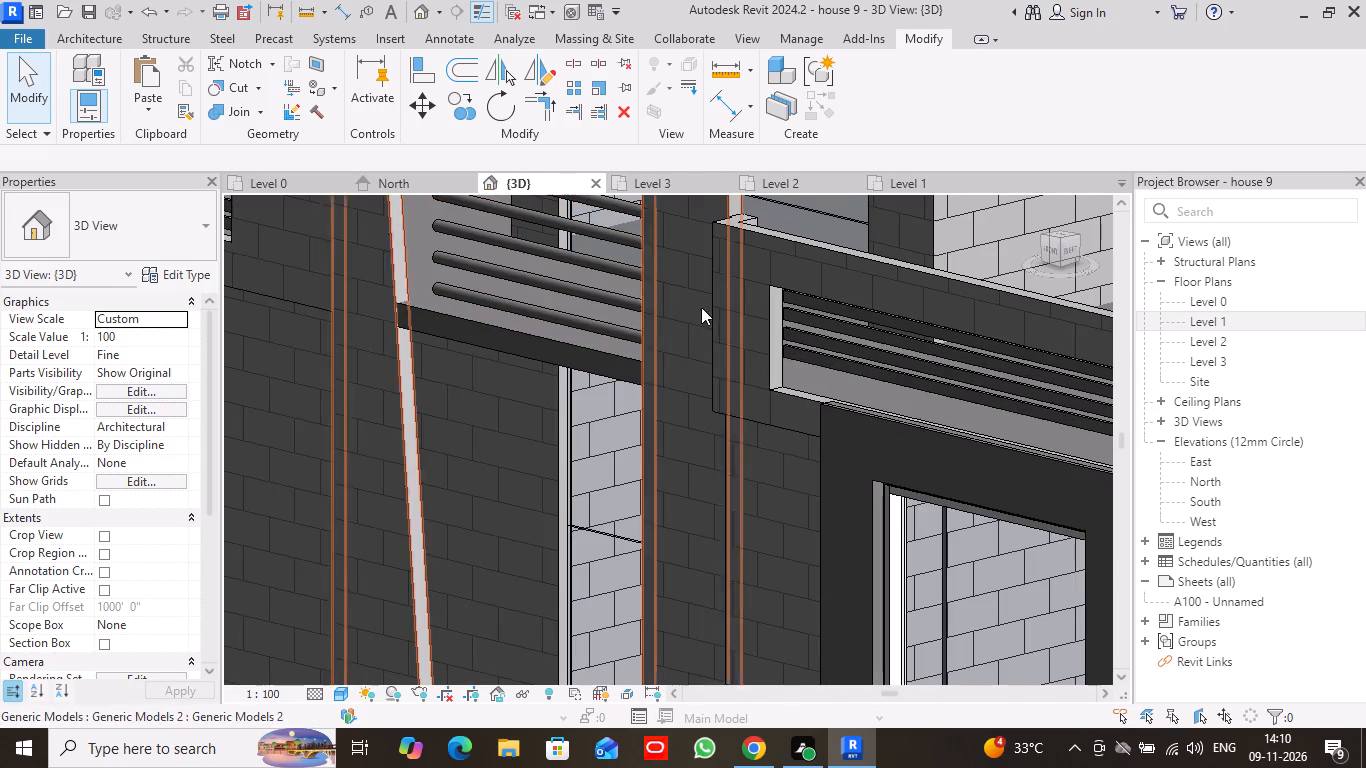
middle_drag(577, 366, 947, 556)
scroll(546, 355, down, 7)
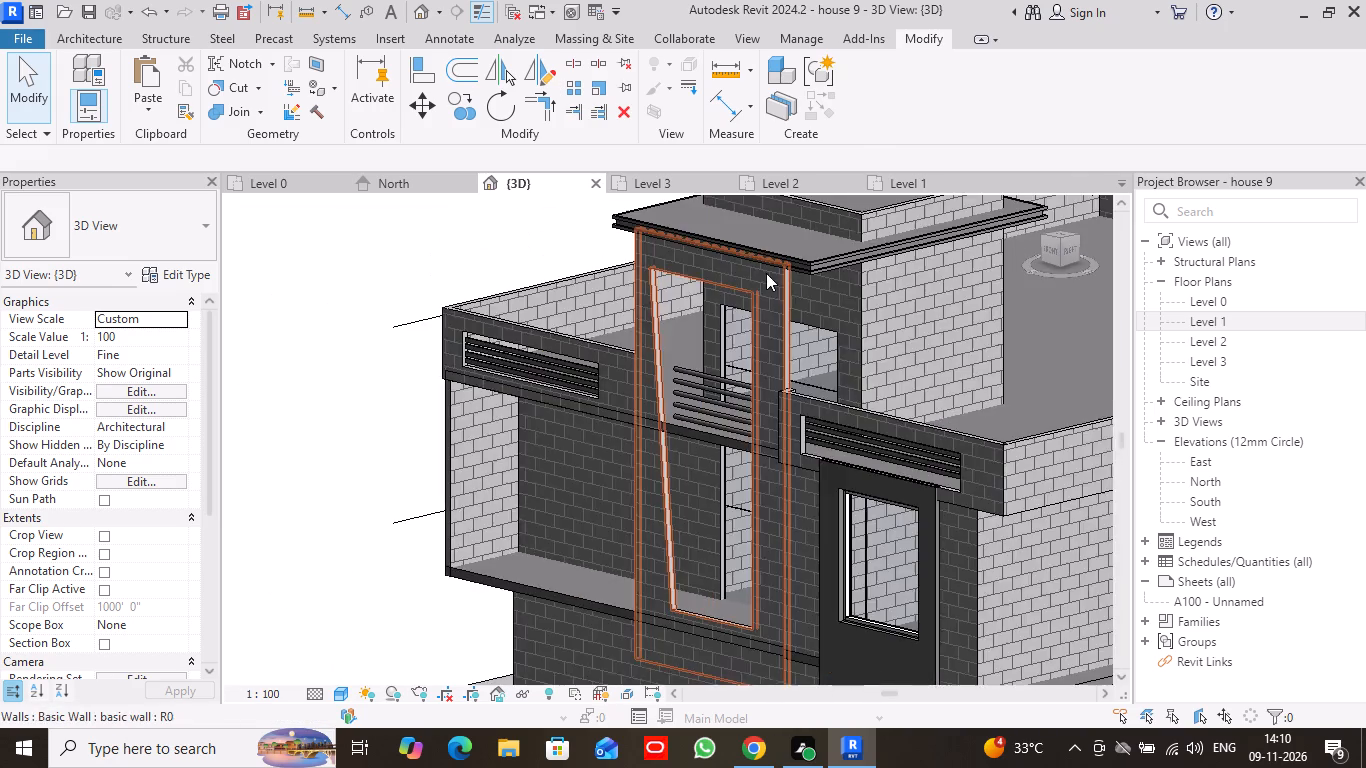
middle_drag(767, 273, 749, 493)
scroll(805, 391, up, 9)
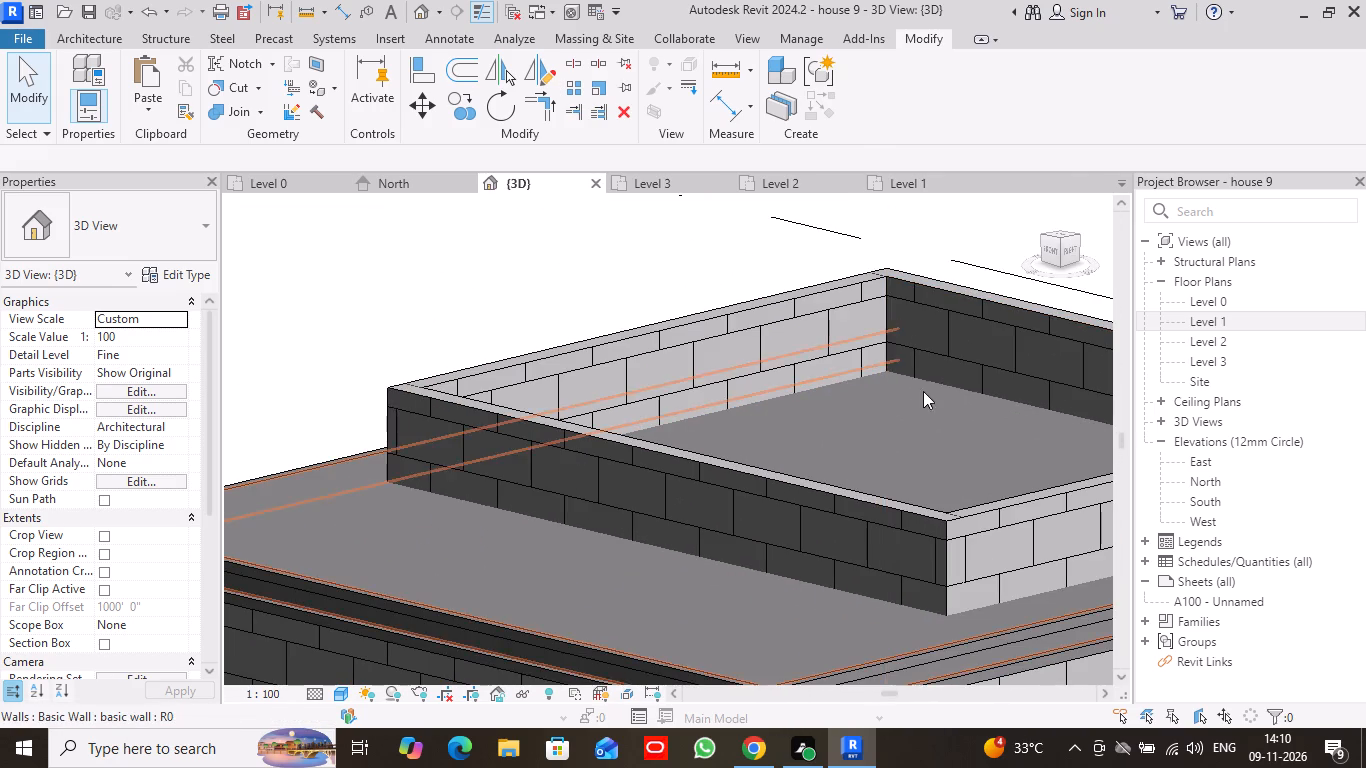
Examine from the right side how the front tower wall meets the roof slab's edge sweeps and the walls below.
click(1066, 248)
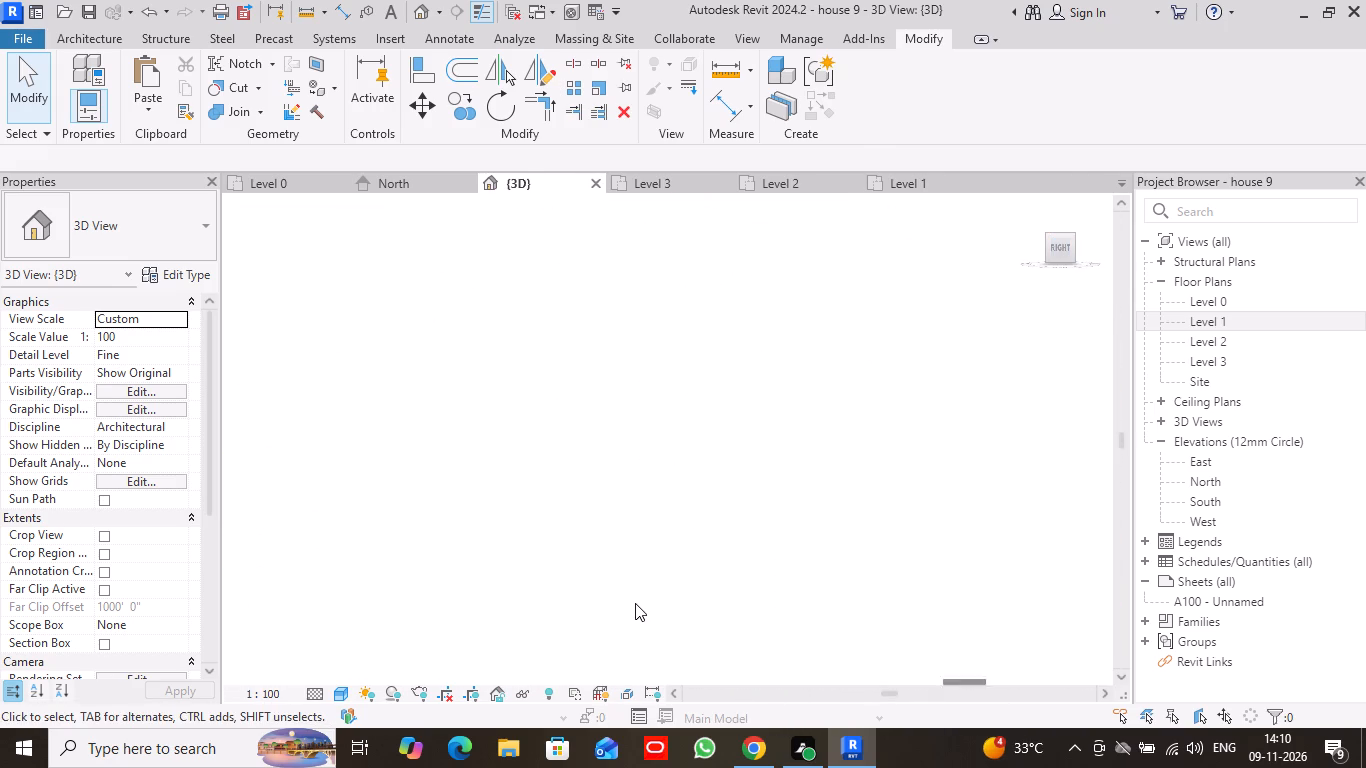
scroll(585, 443, up, 14)
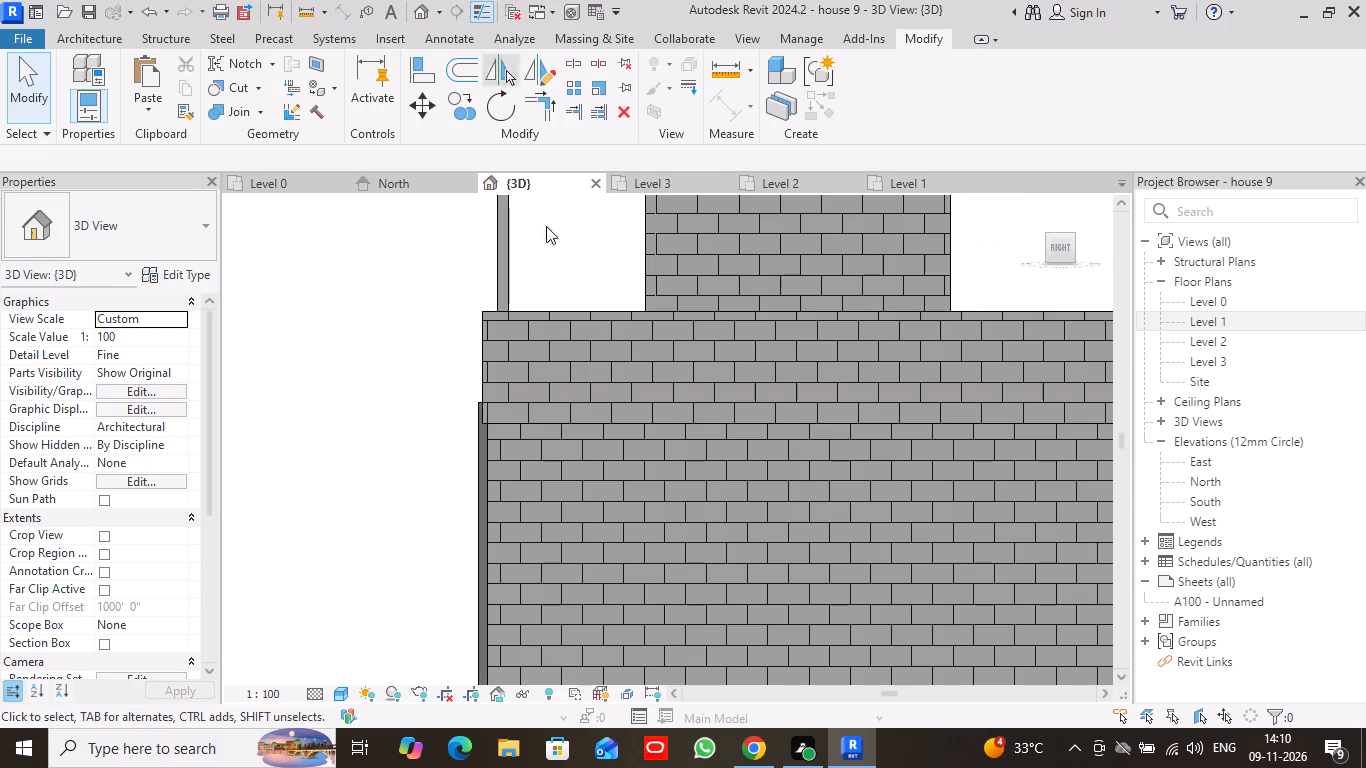
middle_drag(559, 235, 735, 600)
scroll(714, 553, up, 5)
scroll(715, 528, down, 1)
scroll(715, 528, up, 3)
scroll(683, 404, up, 3)
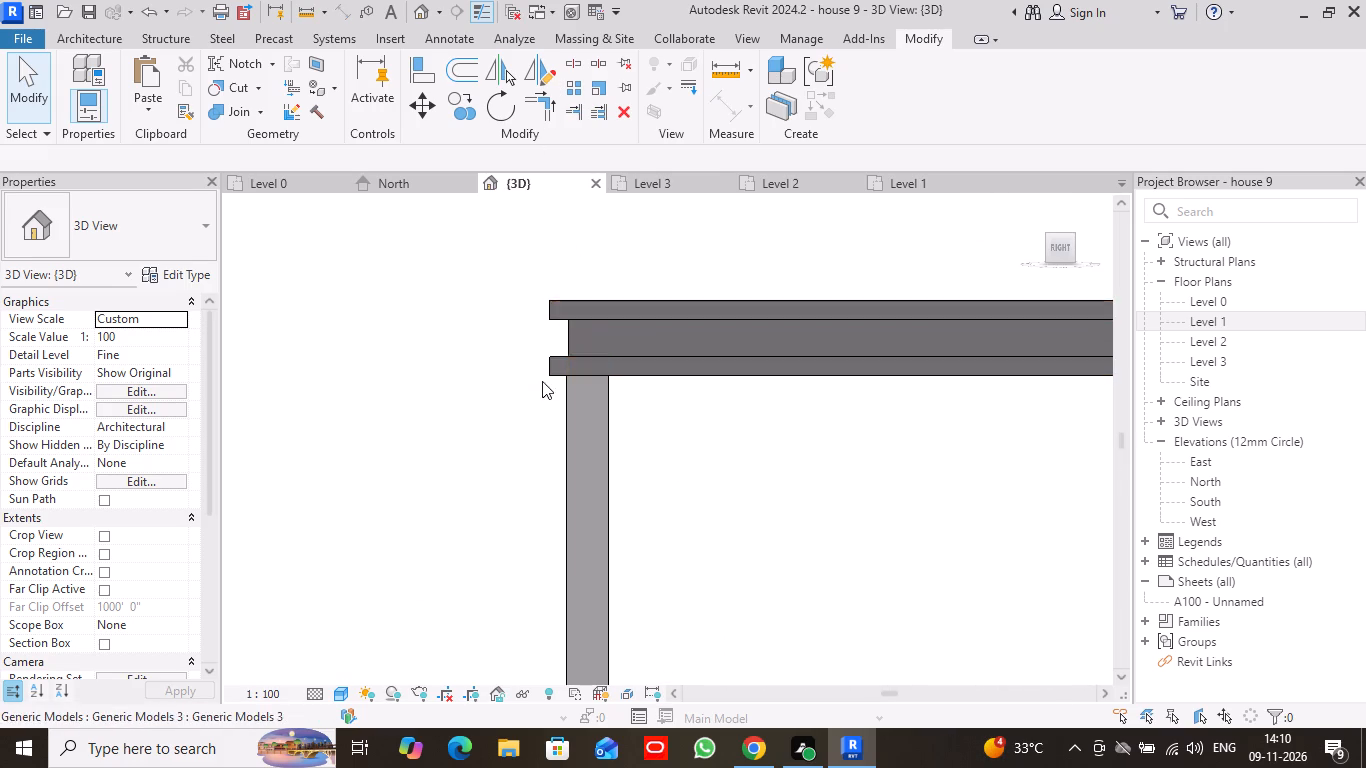
scroll(724, 518, down, 14)
middle_drag(761, 551, 762, 243)
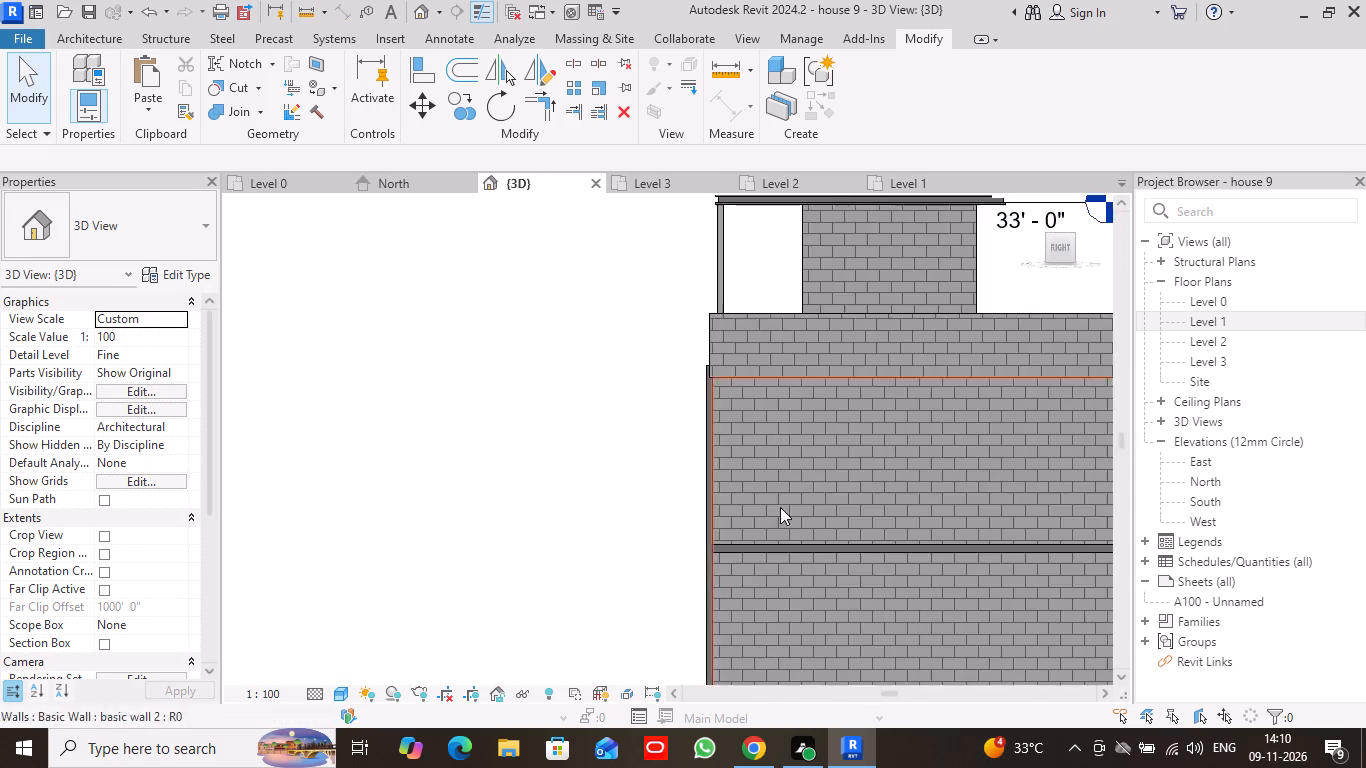
scroll(782, 534, down, 7)
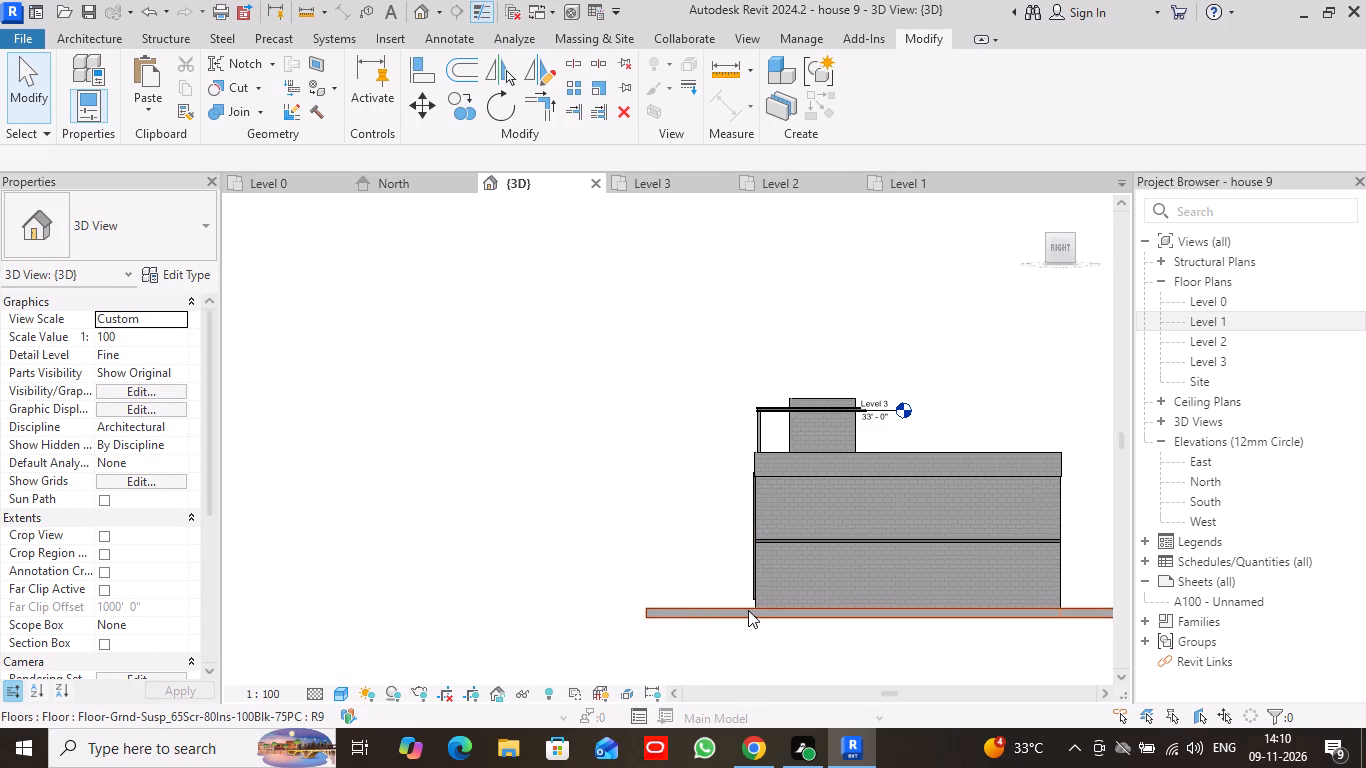
scroll(752, 600, down, 3)
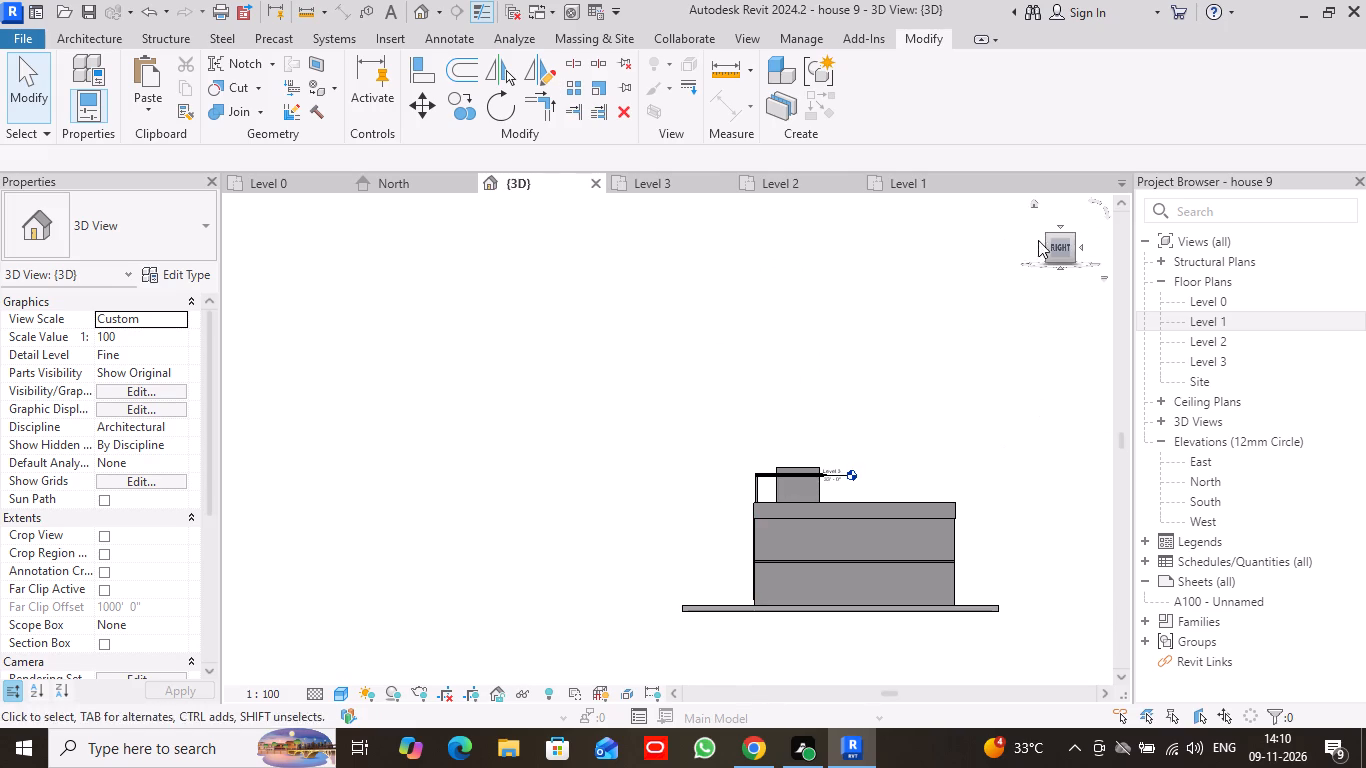
Examine the whole house and its front tower from a raised front-right corner view.
drag(1050, 236, 1102, 273)
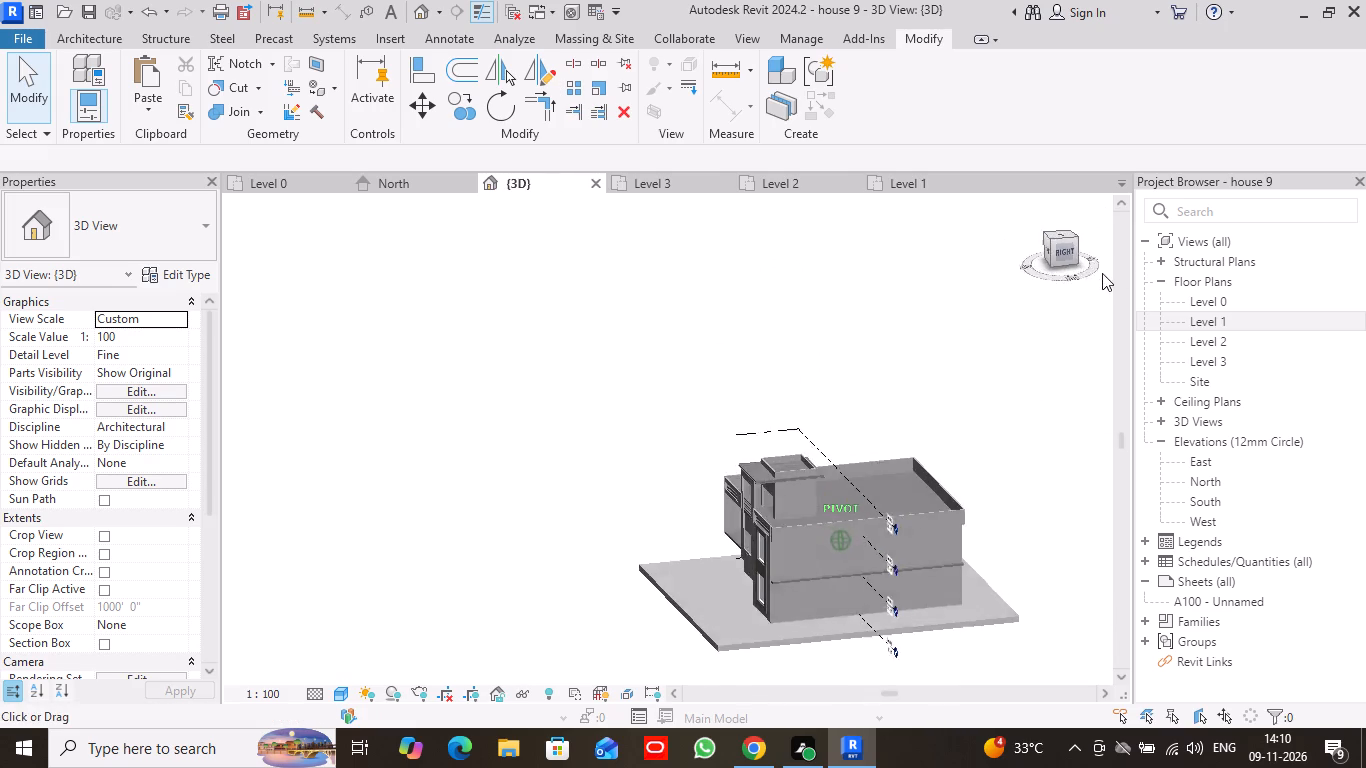
drag(1102, 273, 274, 241)
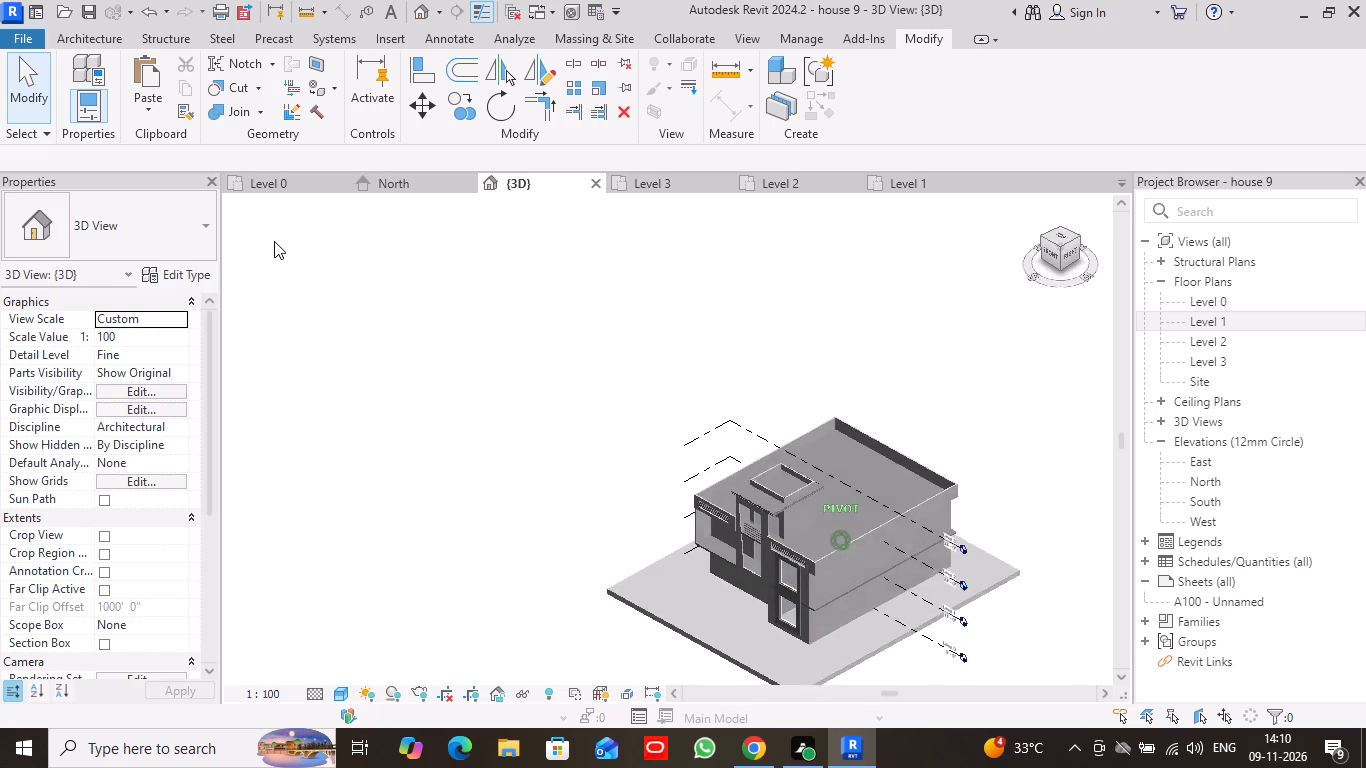
drag(274, 241, 285, 229)
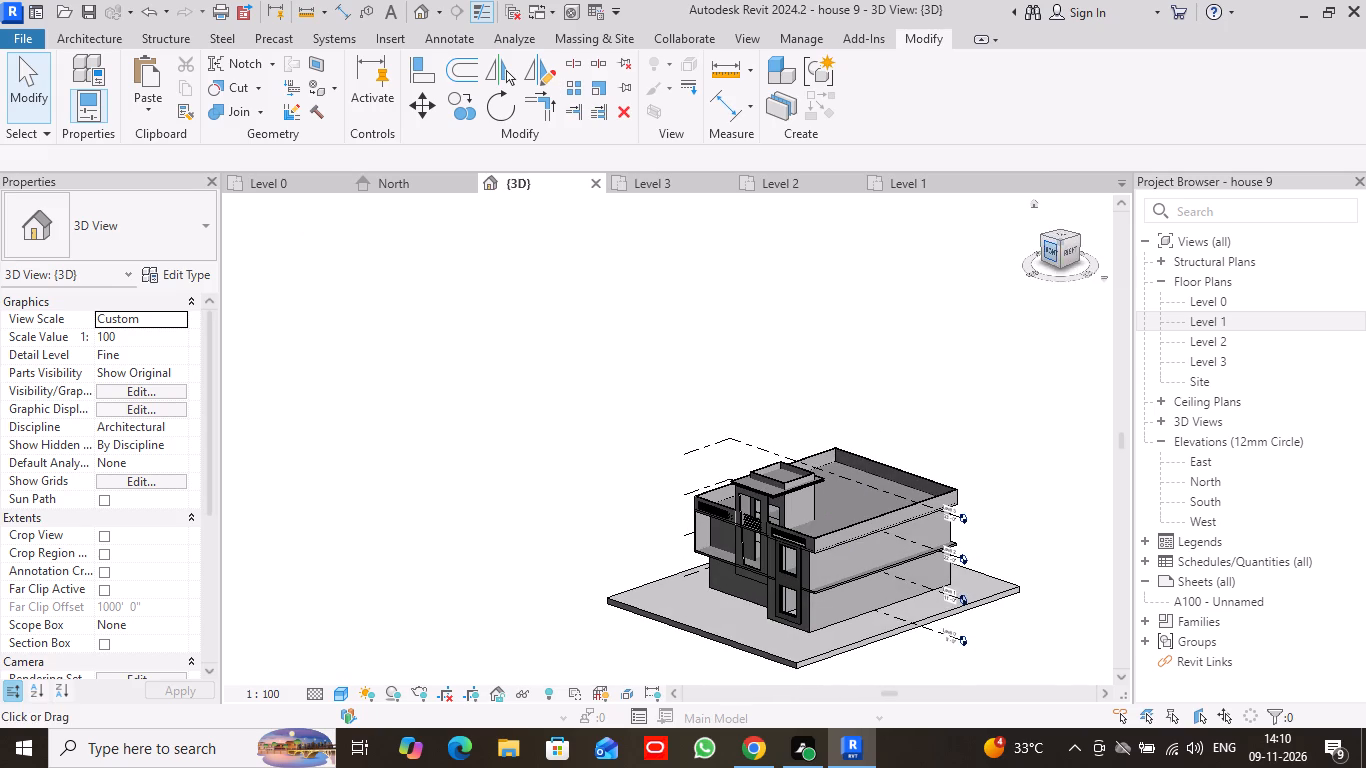
scroll(908, 443, up, 5)
middle_drag(860, 439, 927, 275)
scroll(927, 275, up, 1)
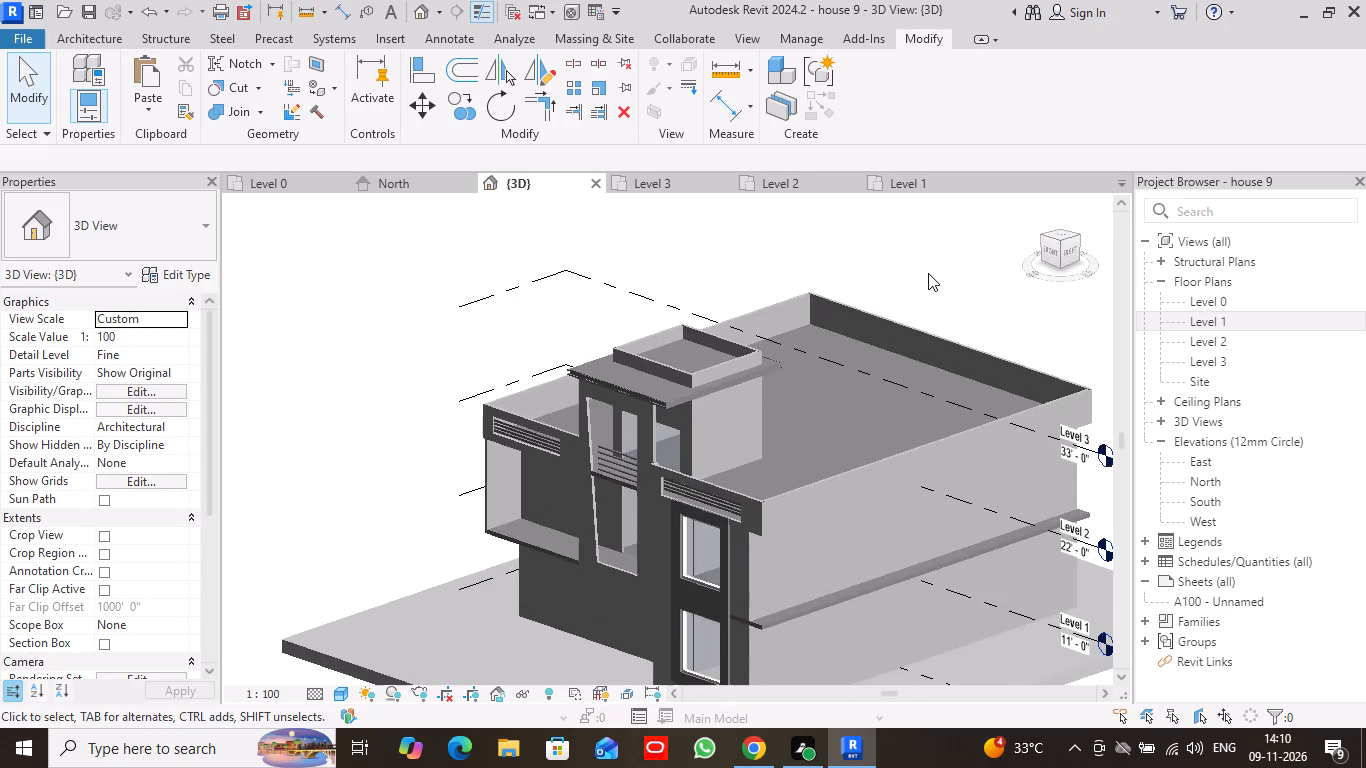
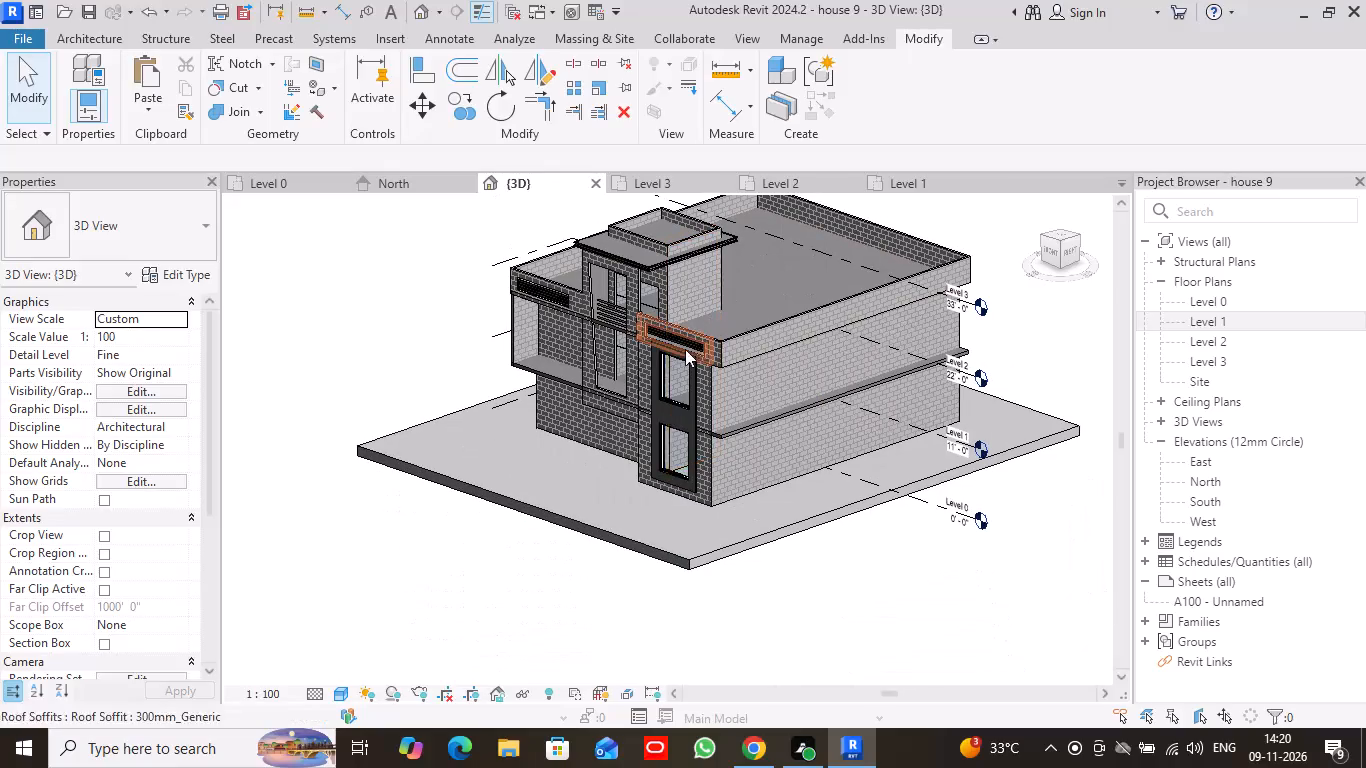
Examine the front facade from the front-right corner, from the tower and parapets to the ground-floor walls.
scroll(608, 381, up, 4)
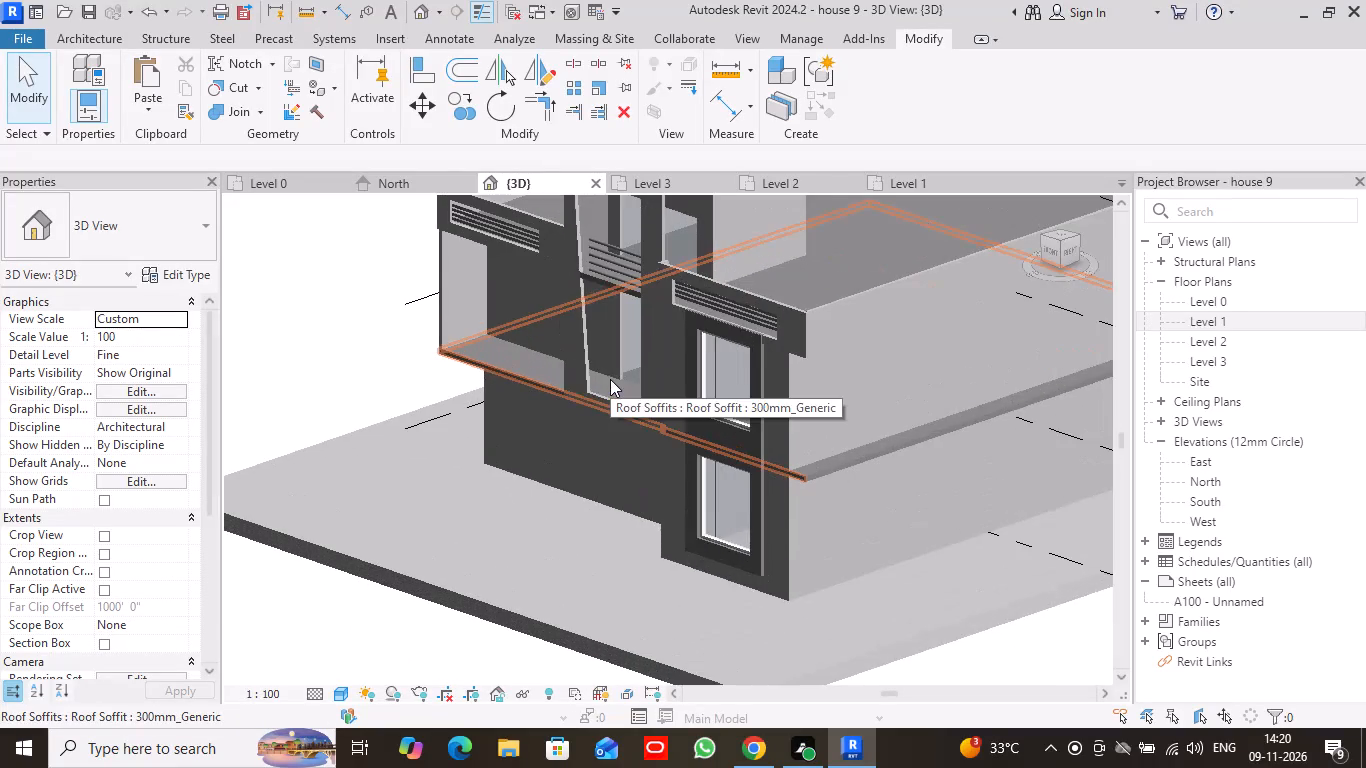
middle_drag(517, 386, 567, 575)
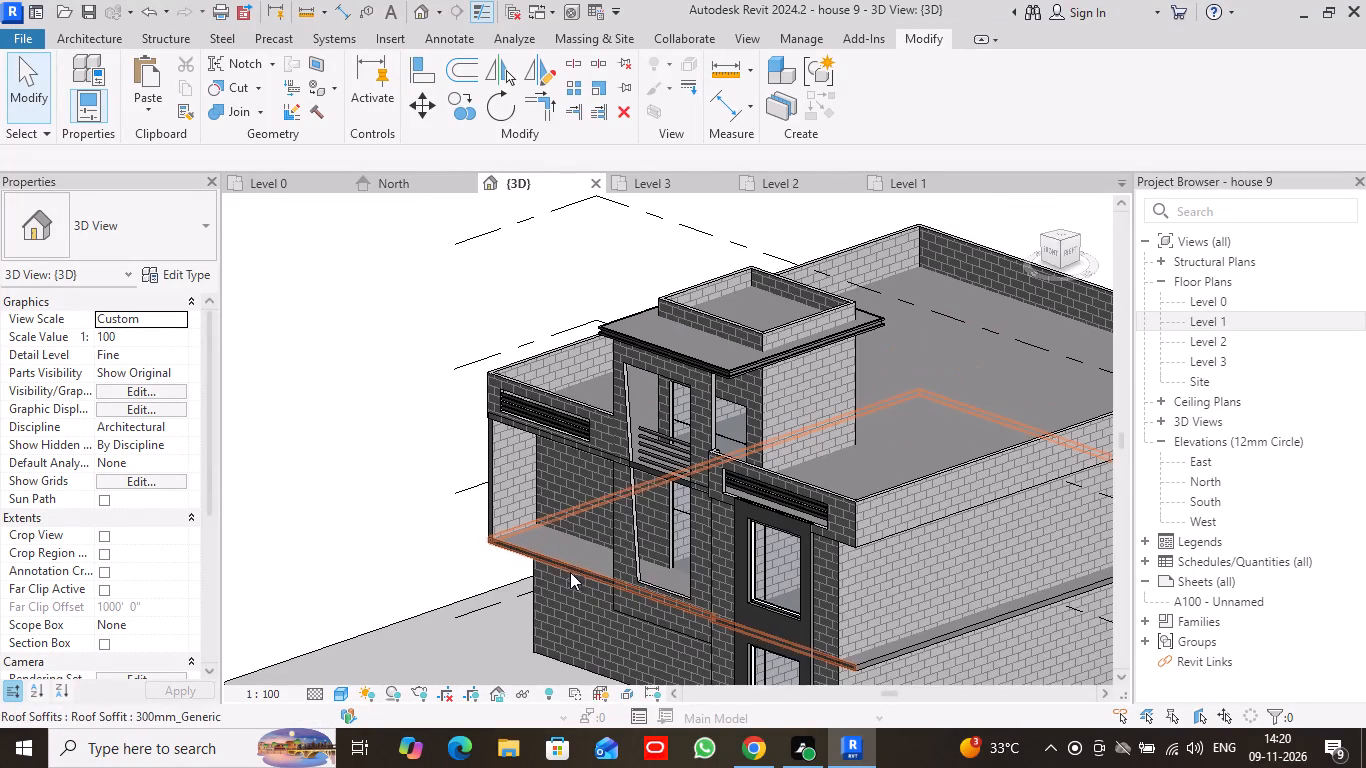
scroll(533, 450, down, 2)
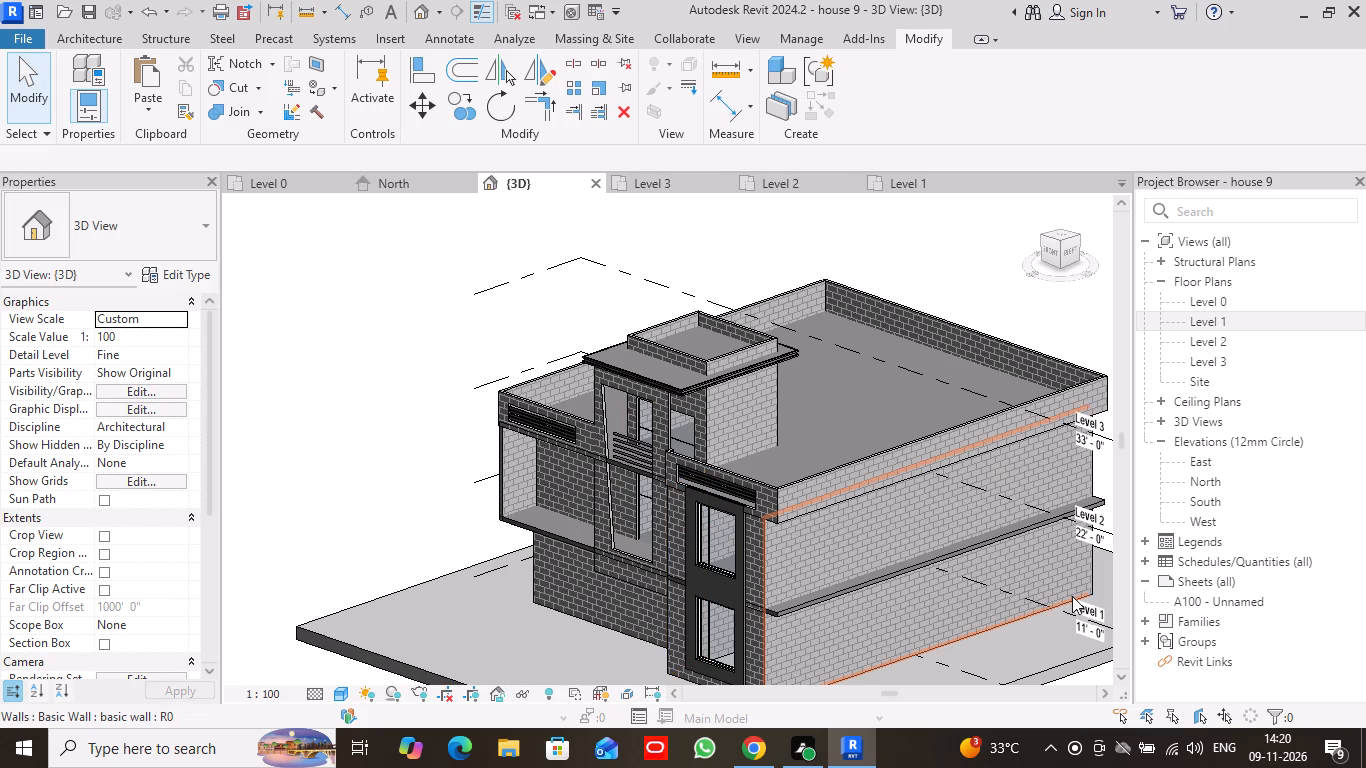
scroll(1034, 574, down, 2)
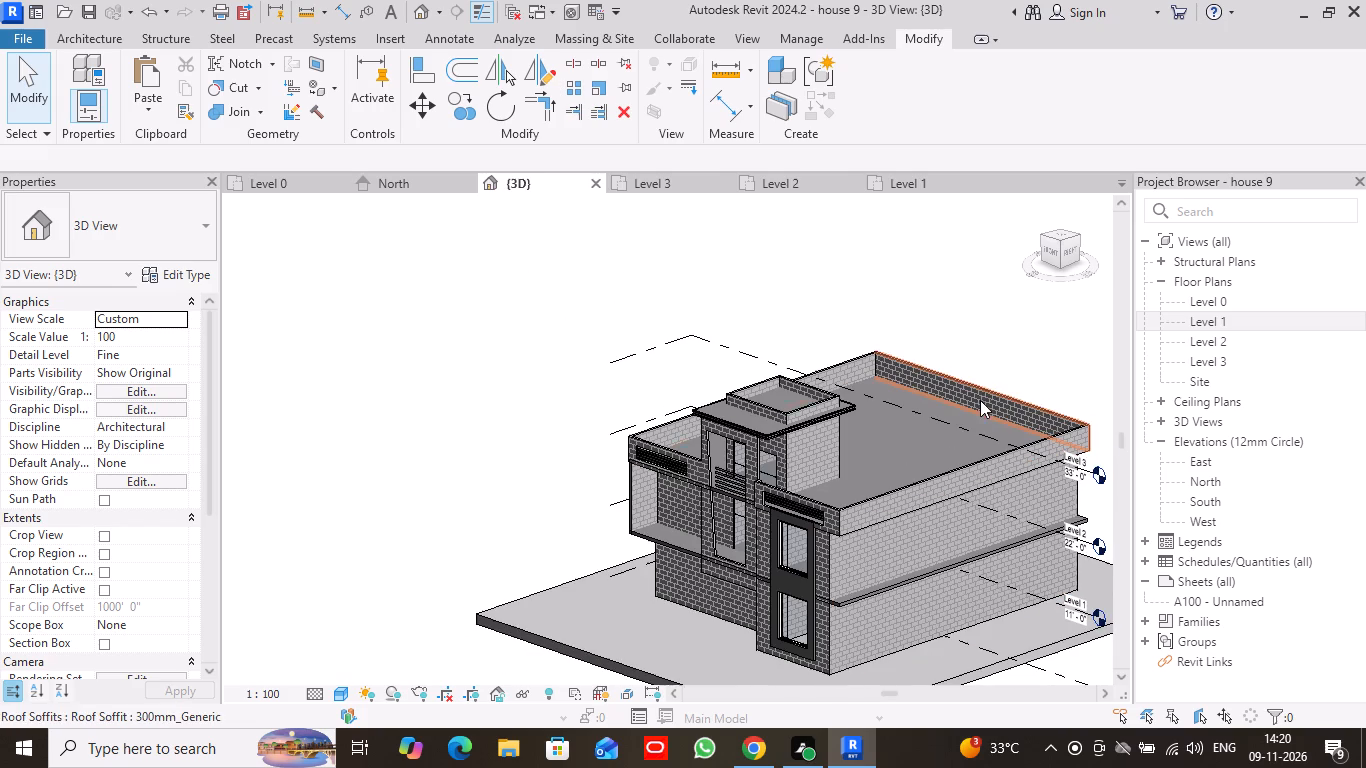
middle_drag(1013, 368, 857, 314)
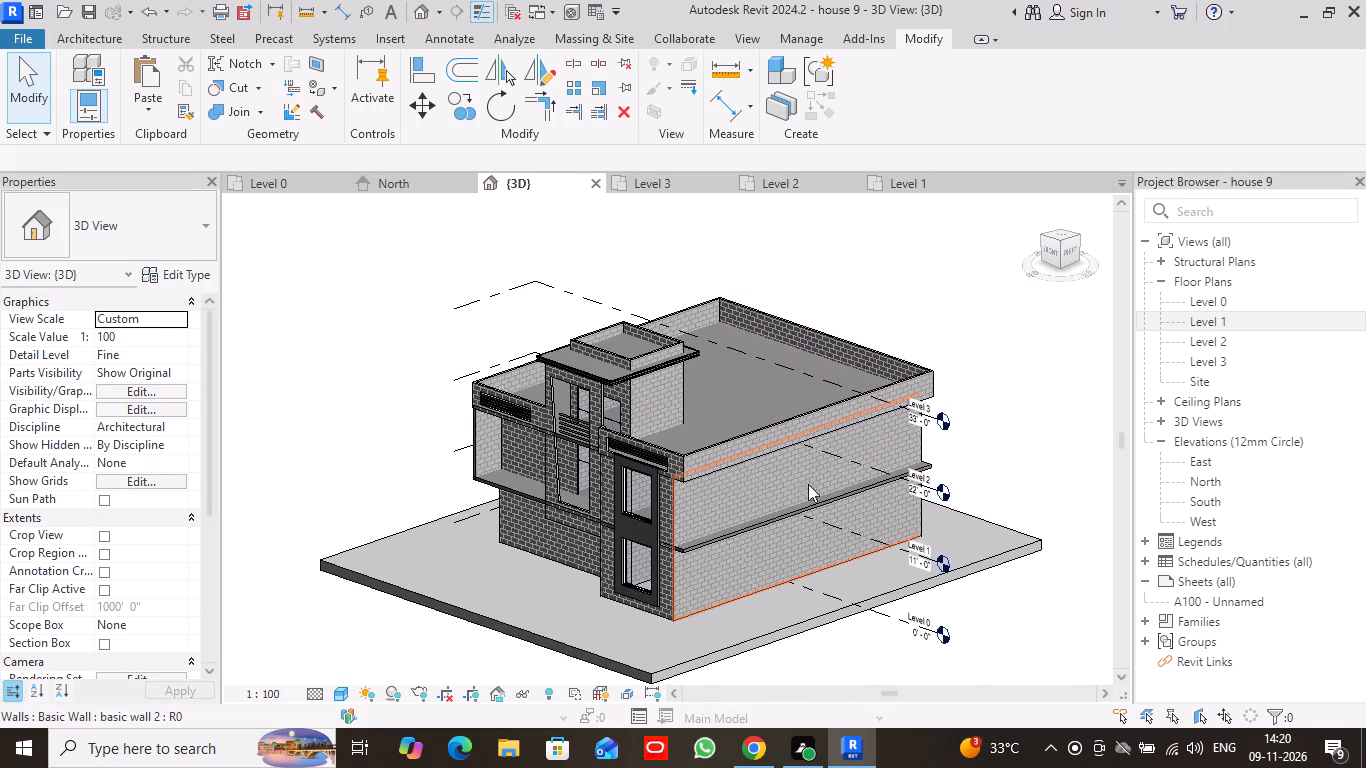
scroll(785, 543, down, 1)
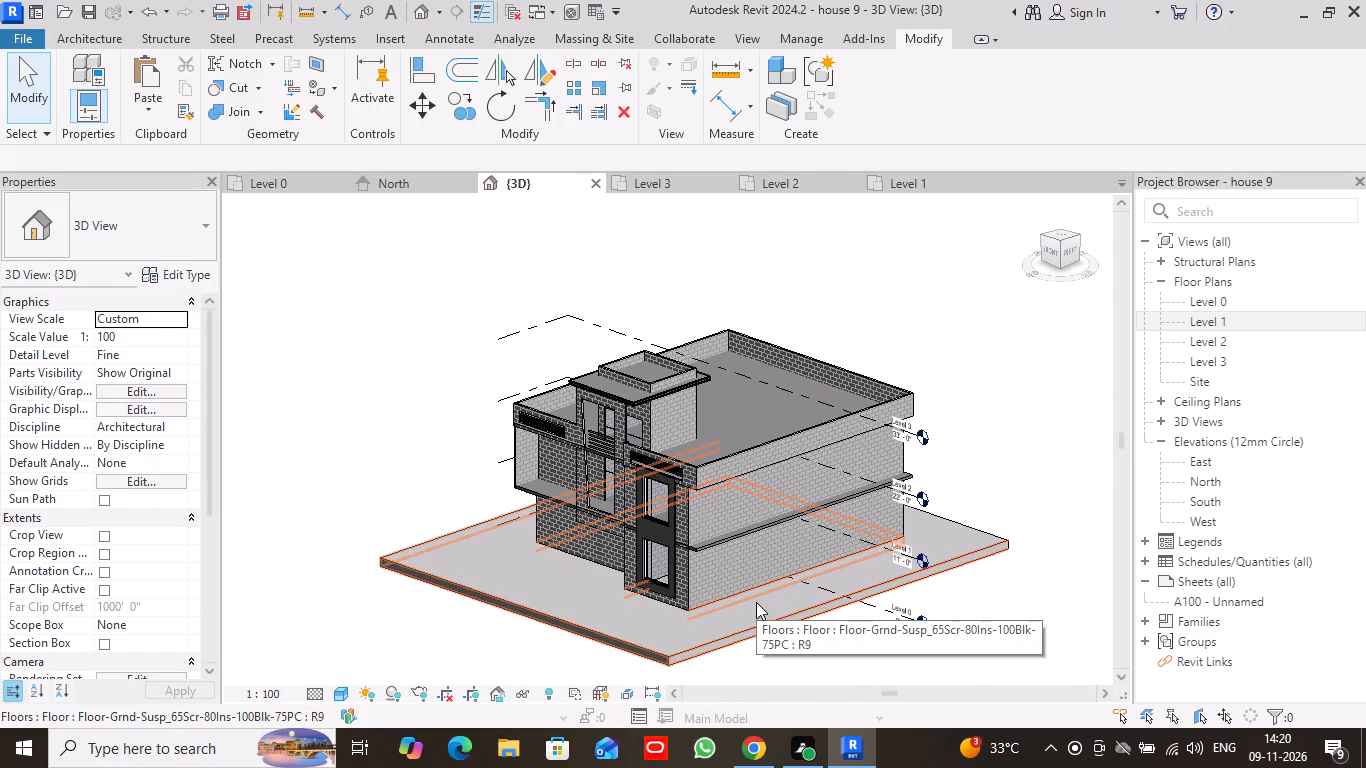
scroll(756, 602, up, 1)
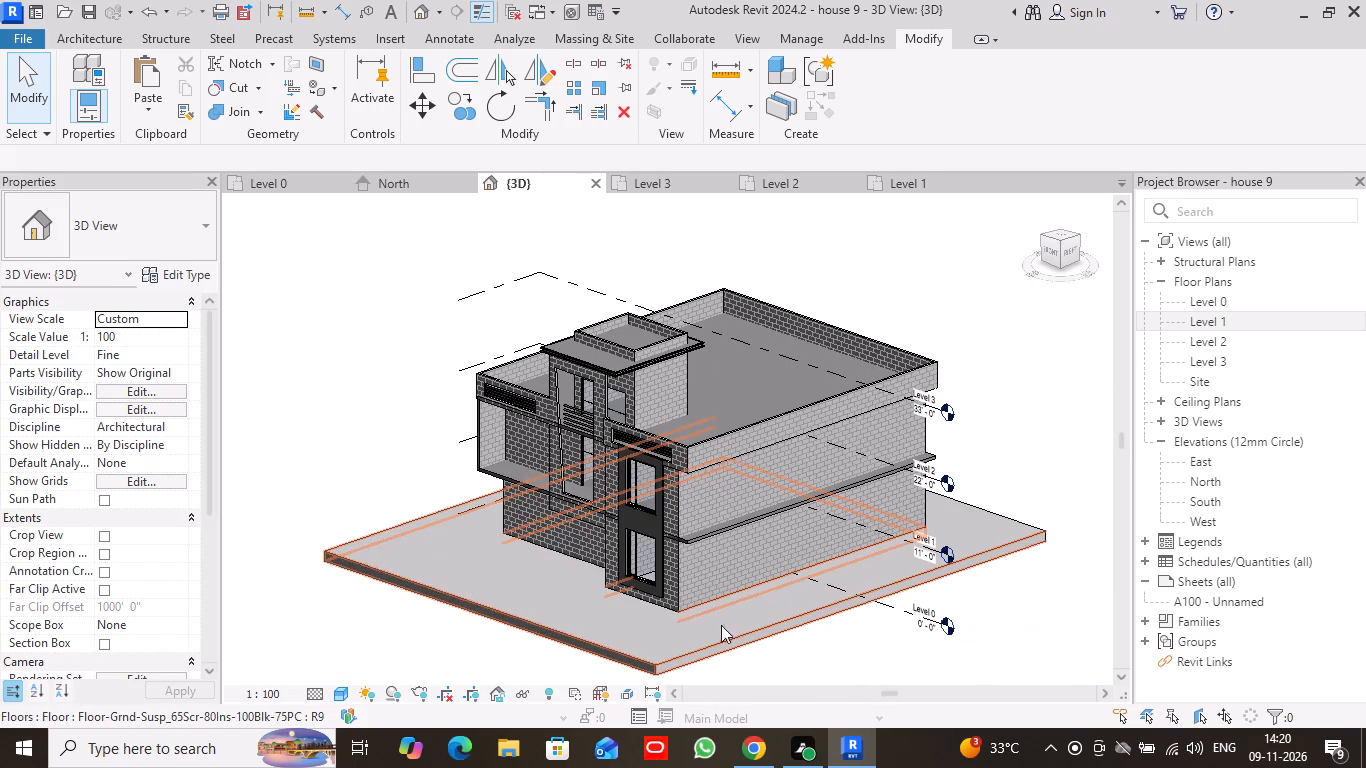
middle_drag(542, 590, 652, 573)
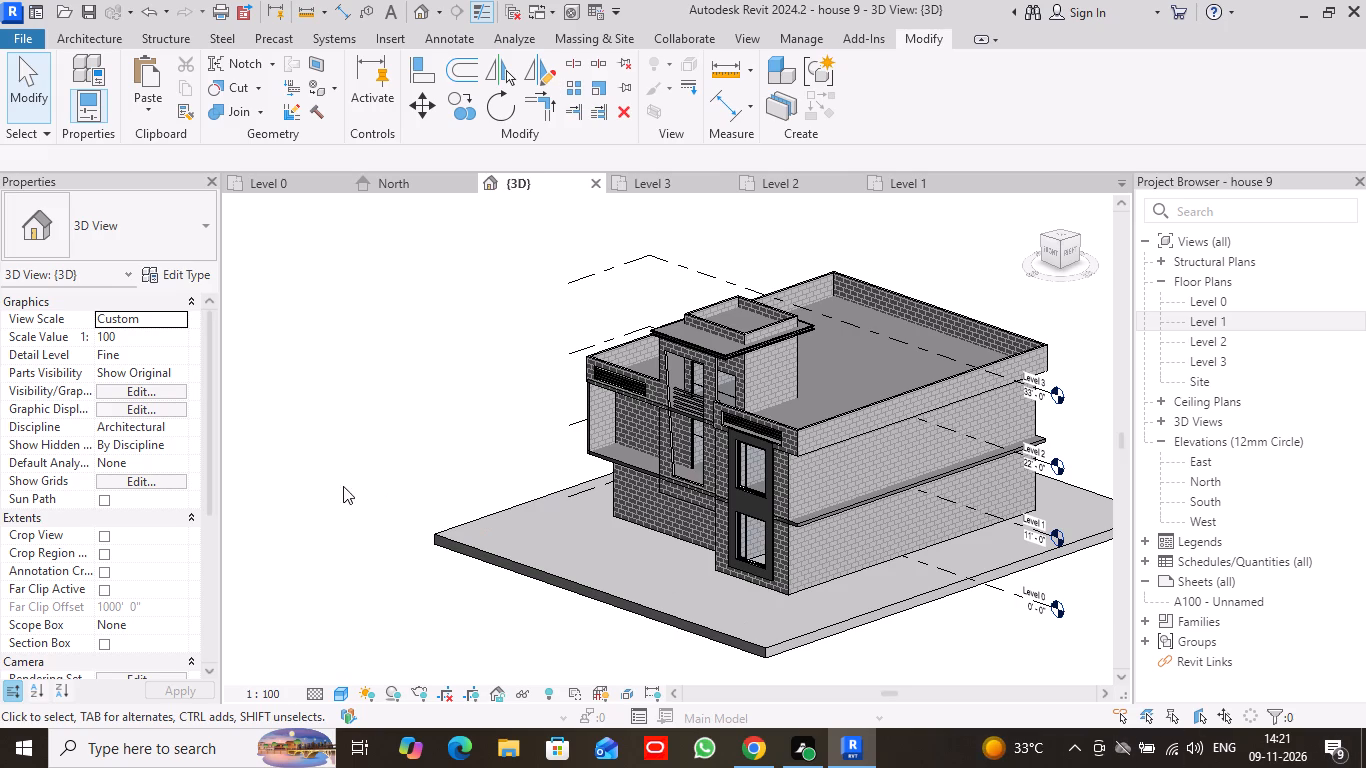
scroll(449, 472, up, 2)
middle_drag(454, 481, 392, 431)
scroll(441, 479, up, 1)
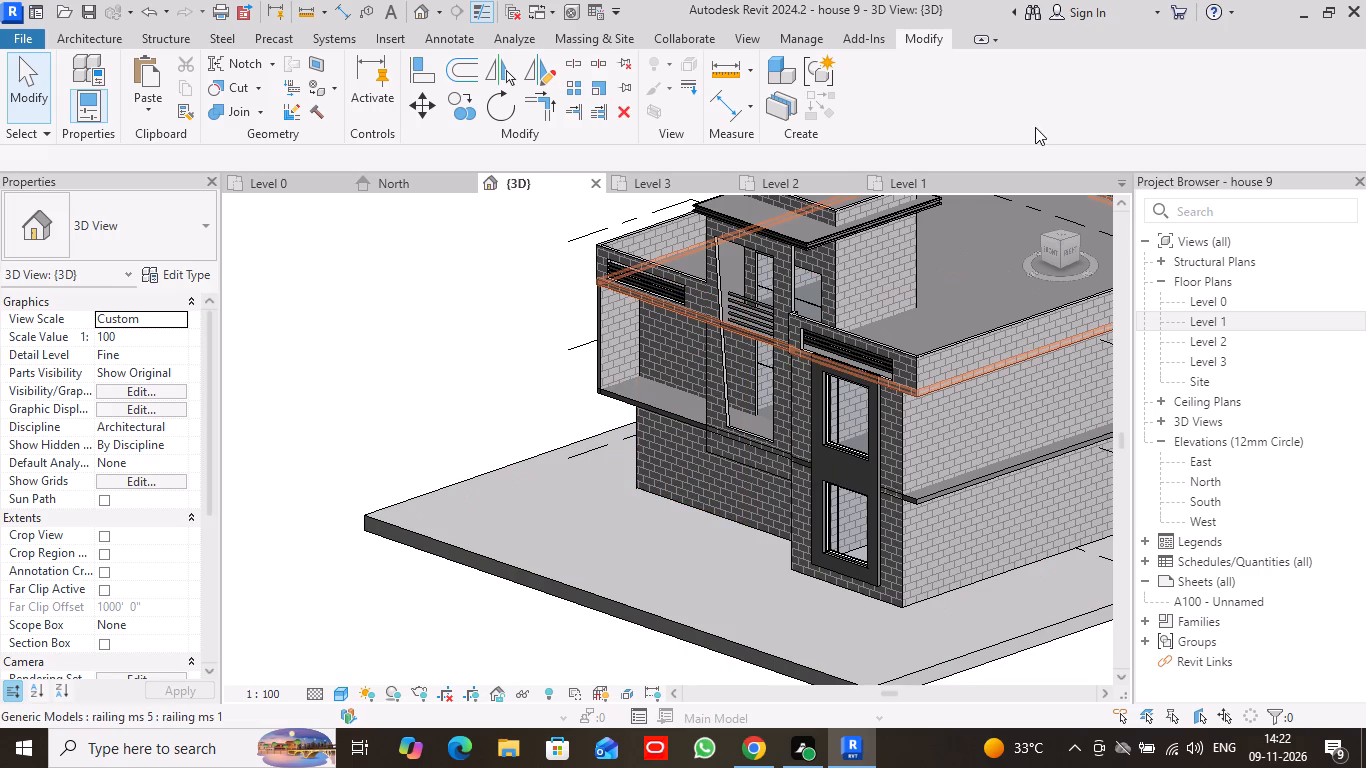
On the Level 0 floor plan, start a new wall with the type Curtain_Wall-Empty.
click(909, 186)
scroll(753, 455, up, 1)
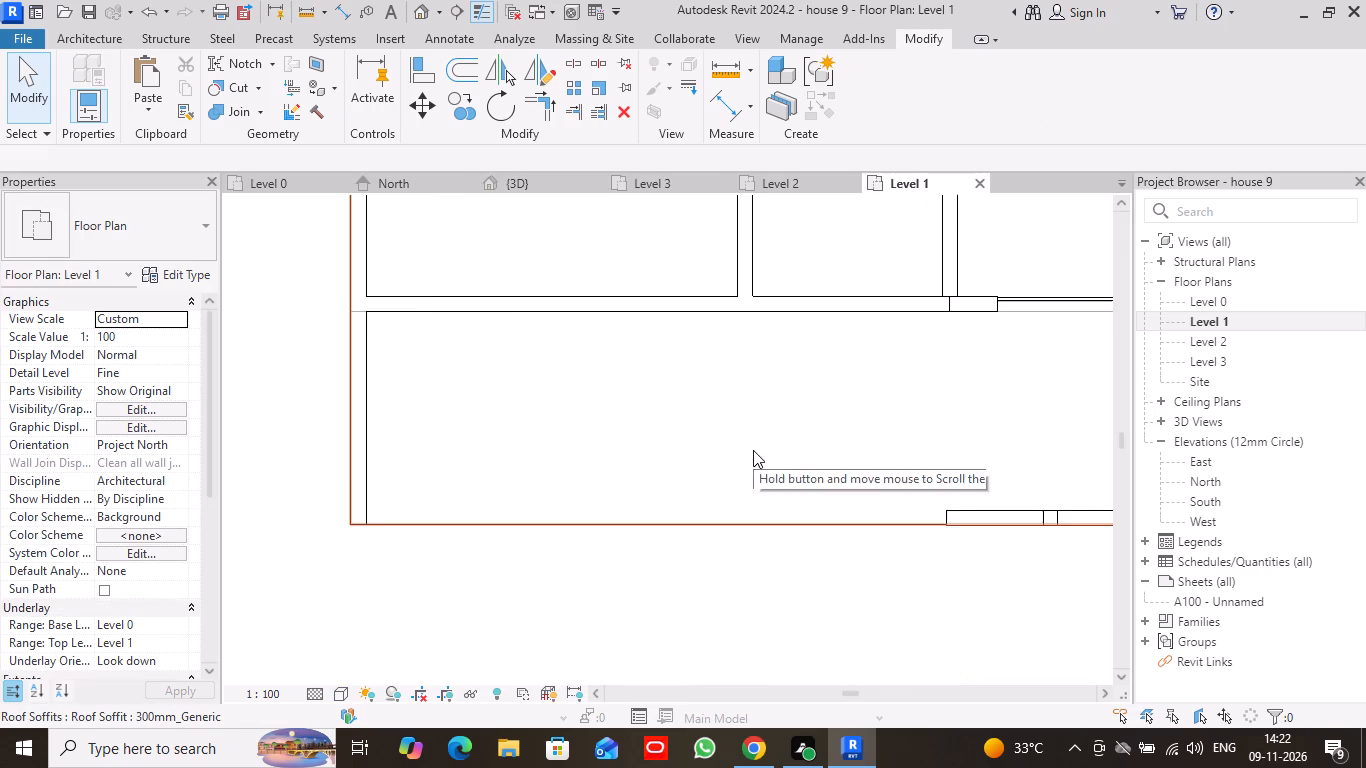
scroll(753, 450, down, 4)
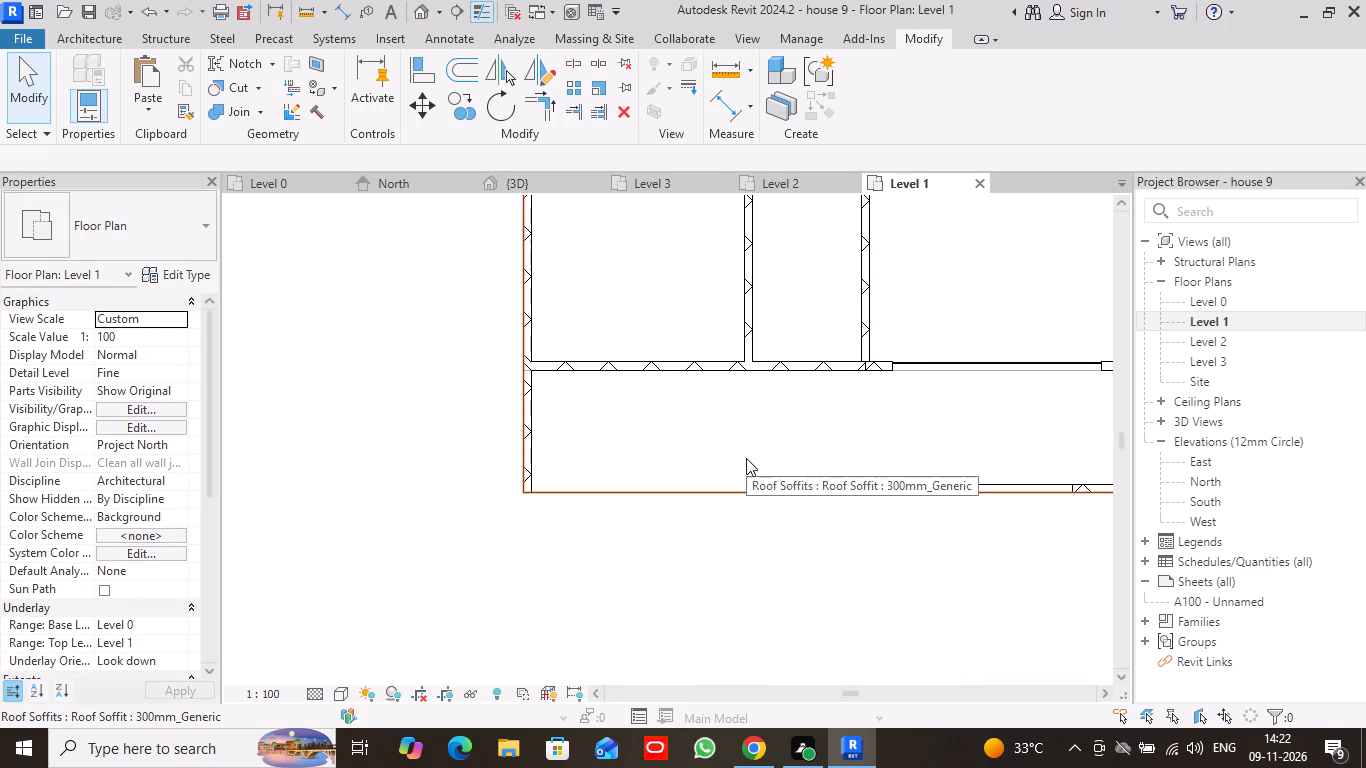
click(316, 189)
scroll(574, 395, down, 3)
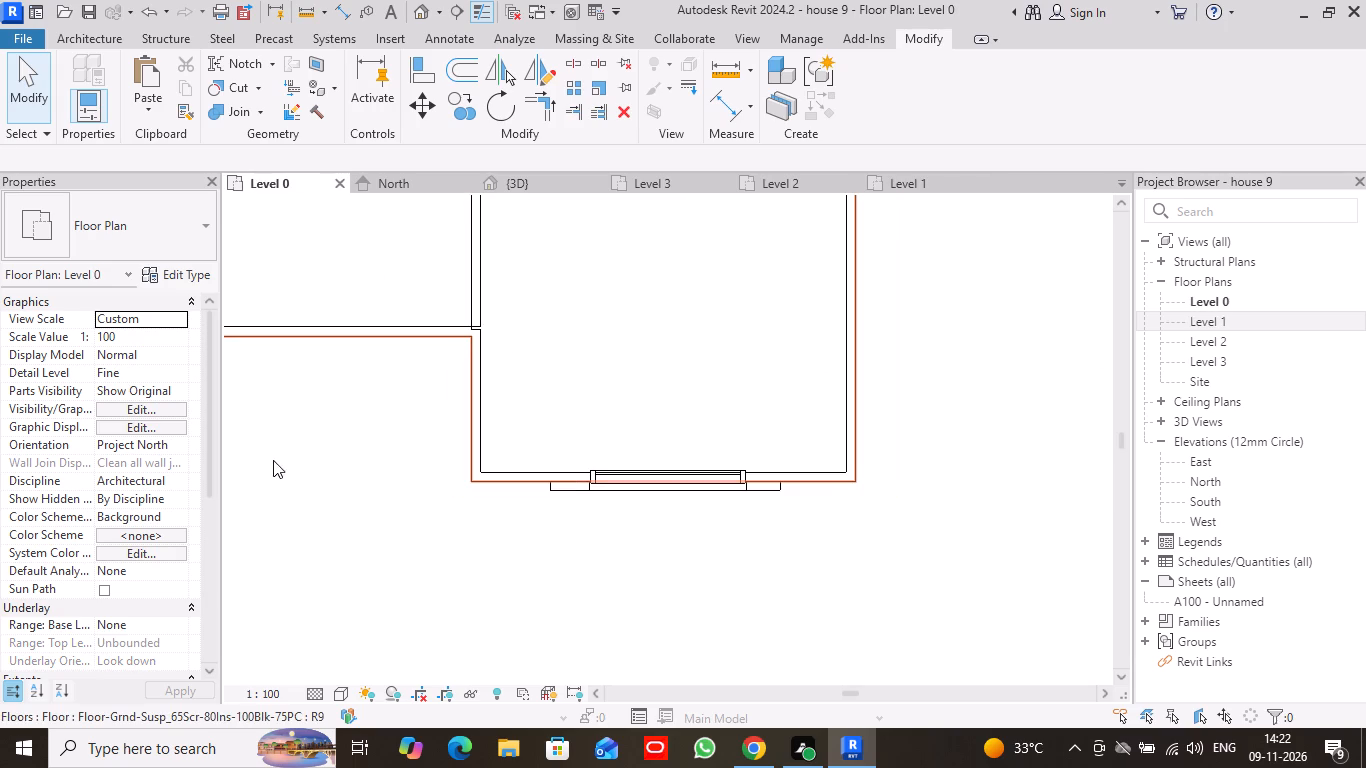
middle_drag(275, 445, 610, 443)
scroll(591, 443, down, 2)
middle_drag(555, 450, 610, 577)
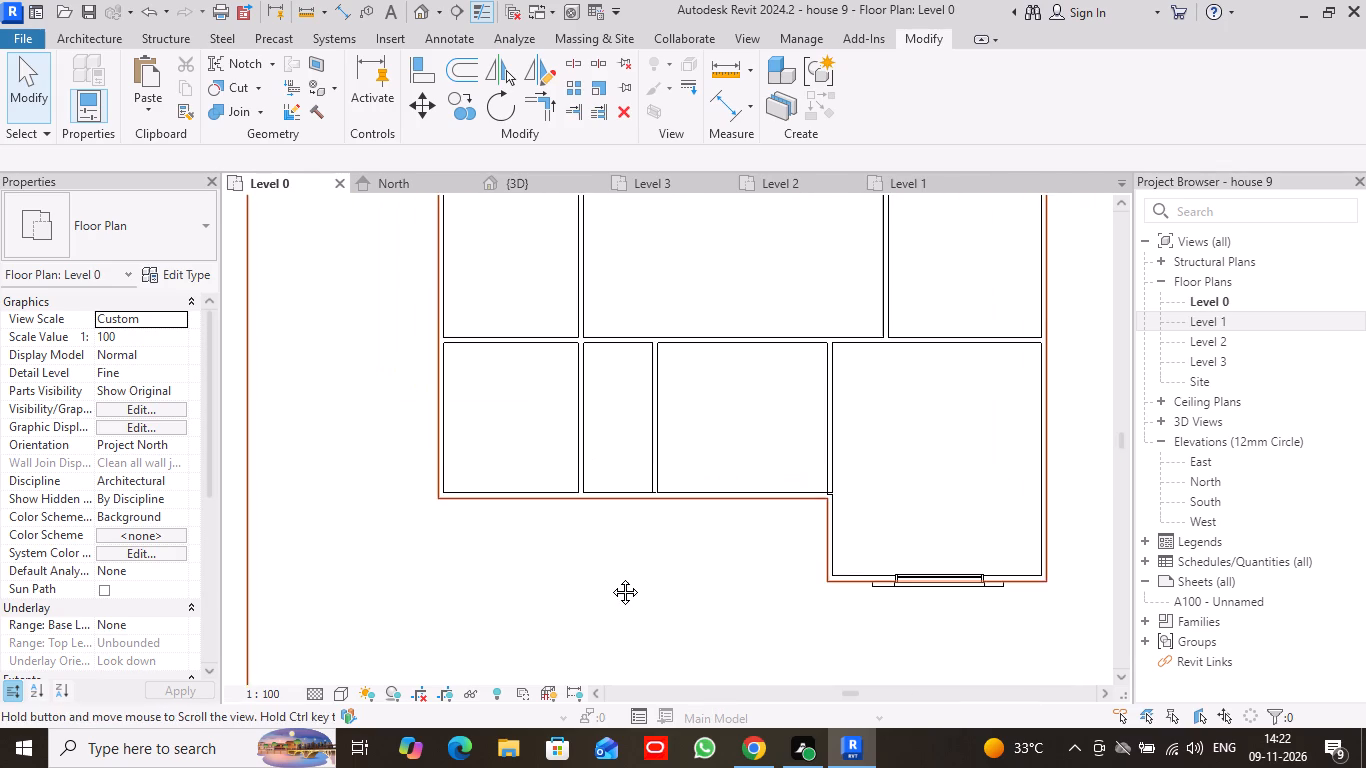
middle_drag(610, 577, 587, 570)
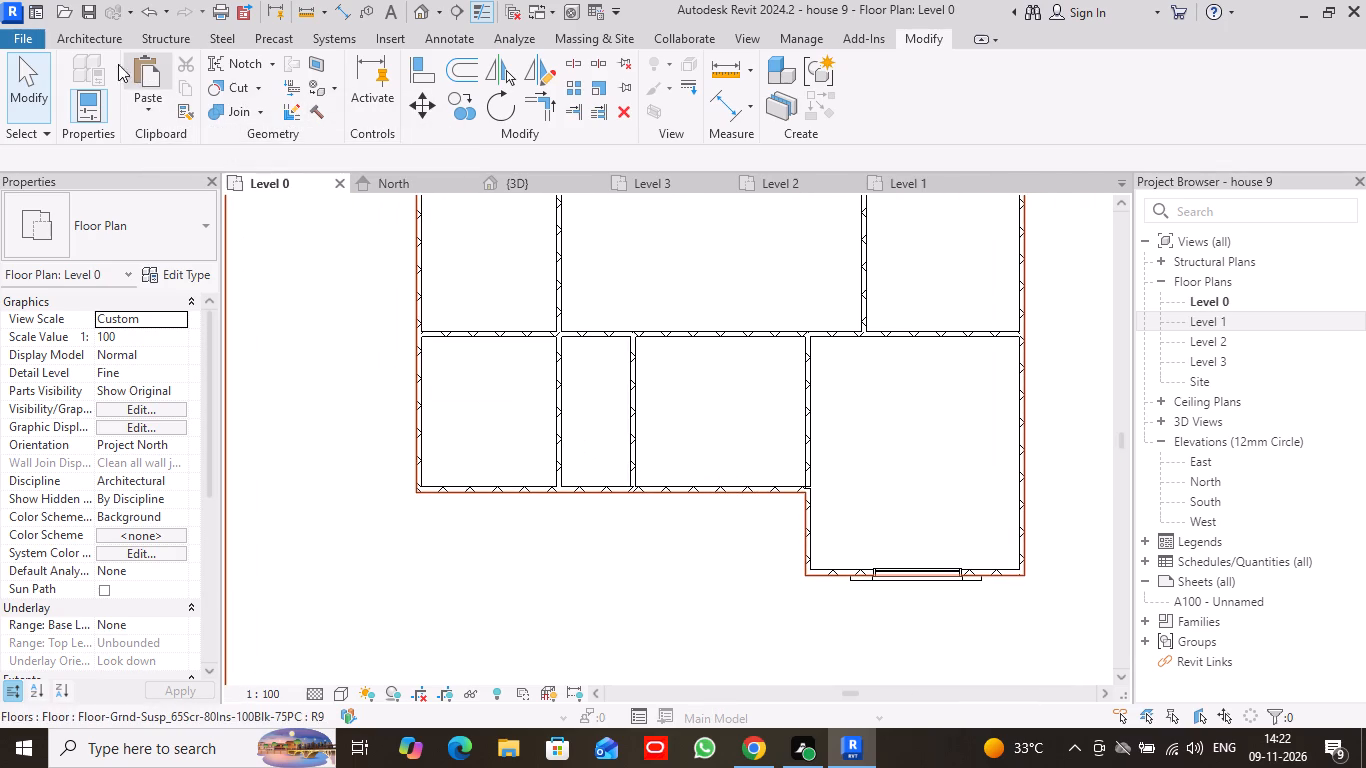
right_click(642, 0)
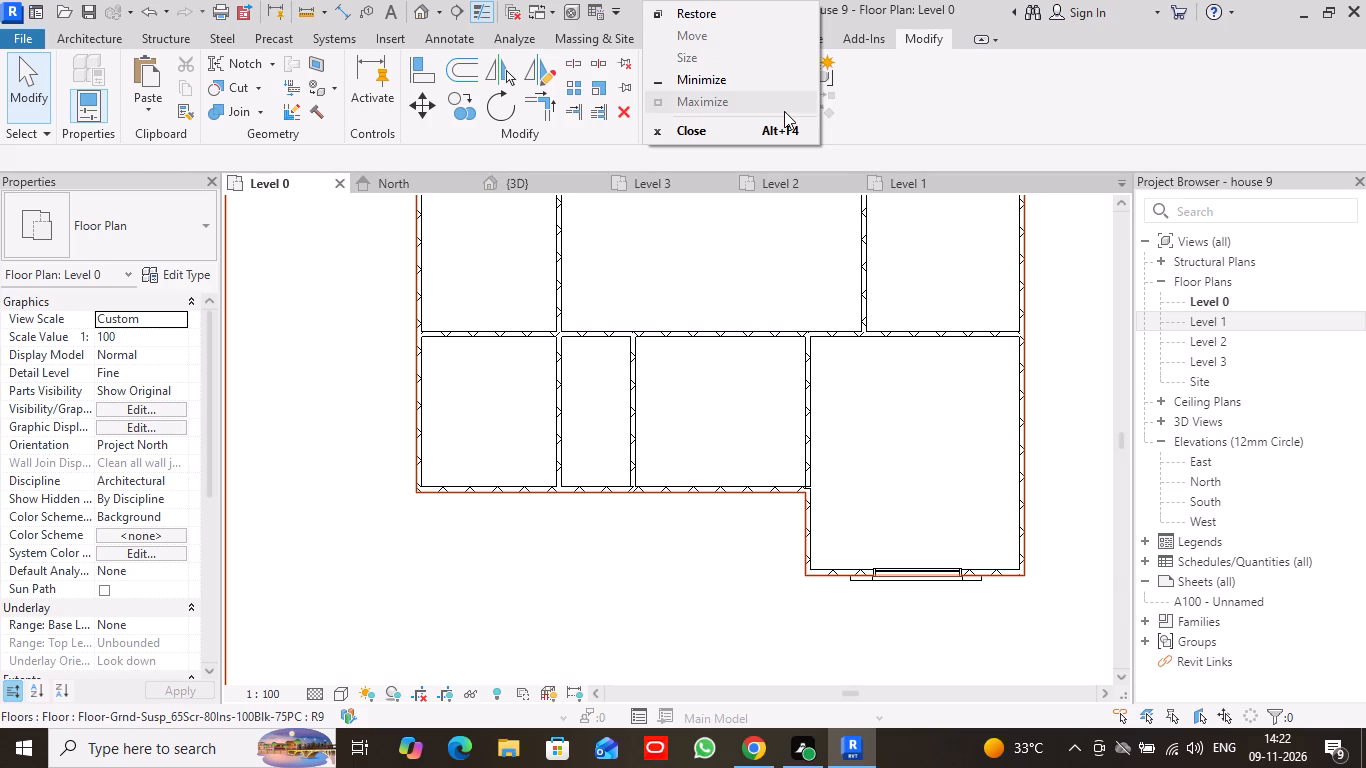
click(105, 35)
click(80, 74)
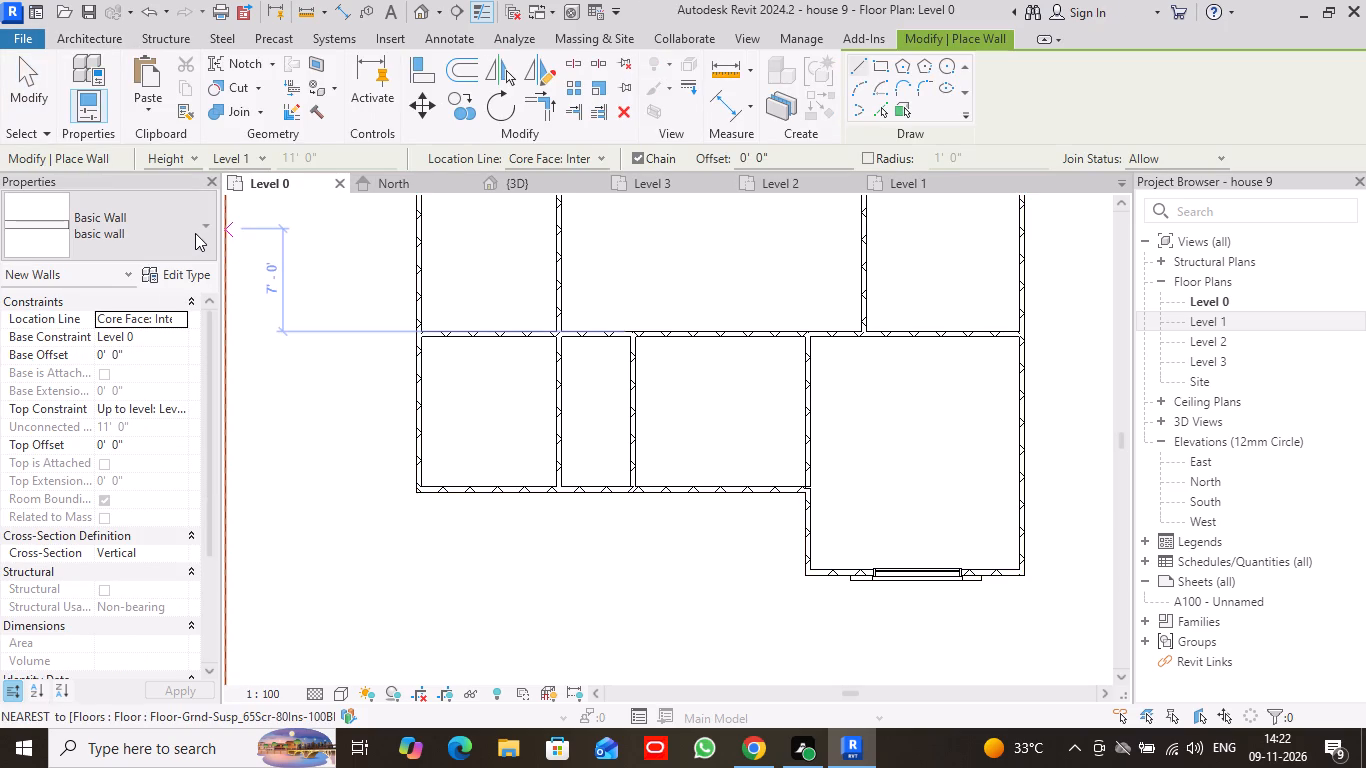
click(198, 231)
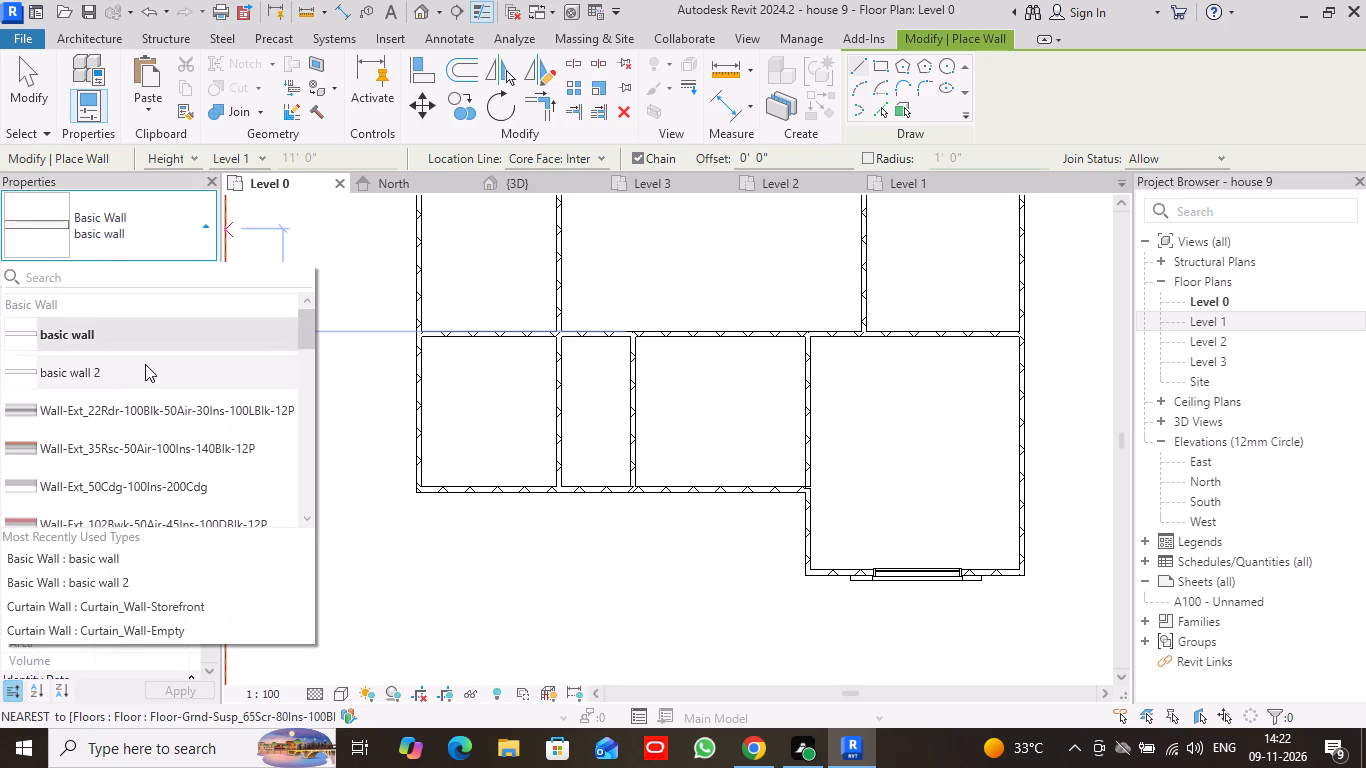
scroll(142, 382, down, 10)
scroll(161, 385, up, 2)
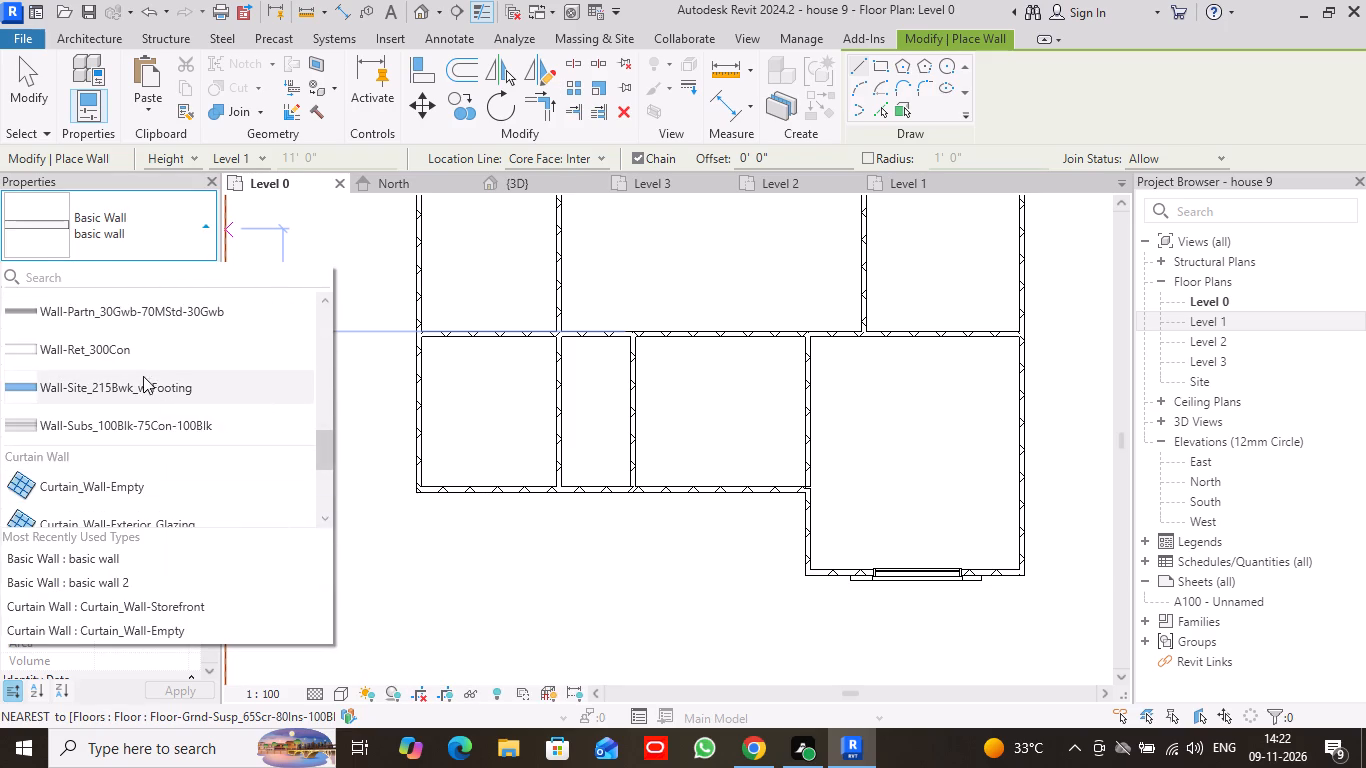
scroll(160, 481, down, 1)
click(140, 383)
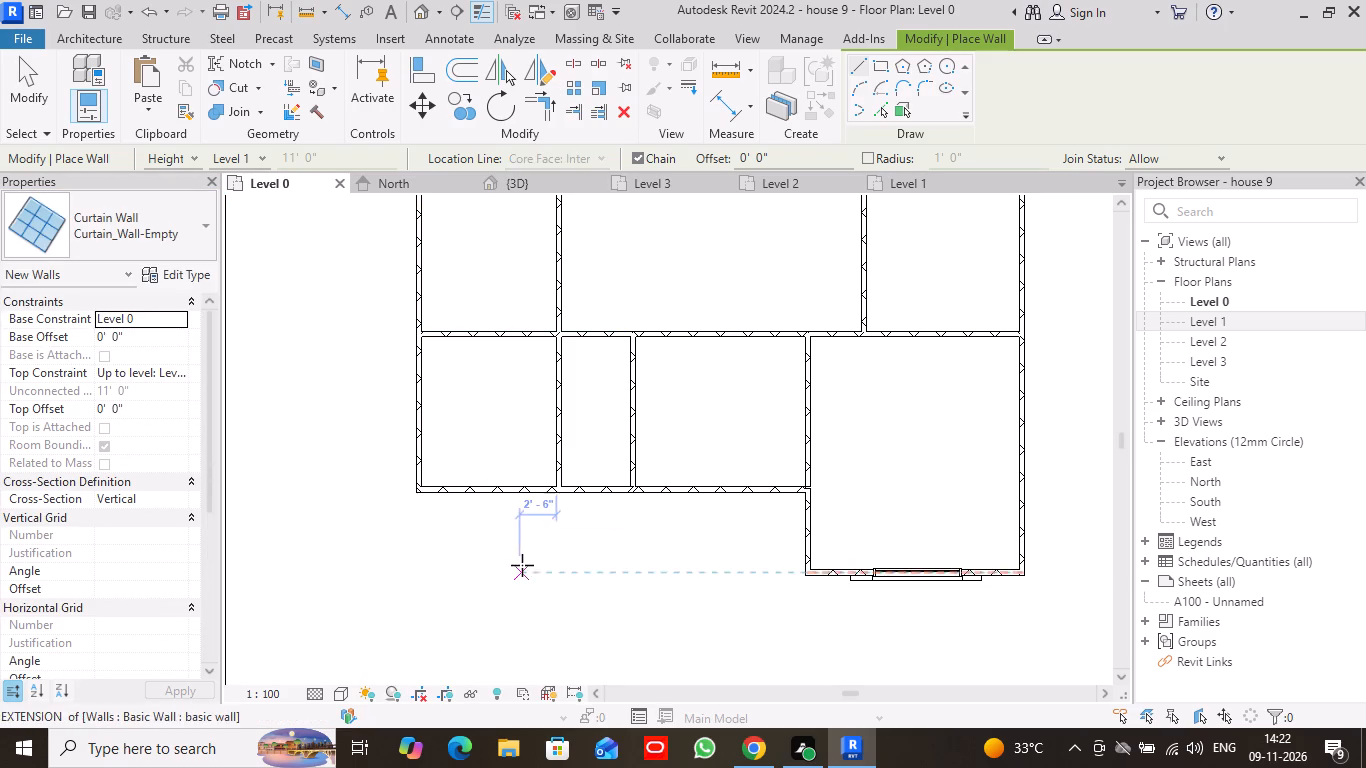
Set the new curtain wall's base offset to 4' and its top offset to 10'.
scroll(505, 552, up, 2)
middle_drag(505, 552, 593, 543)
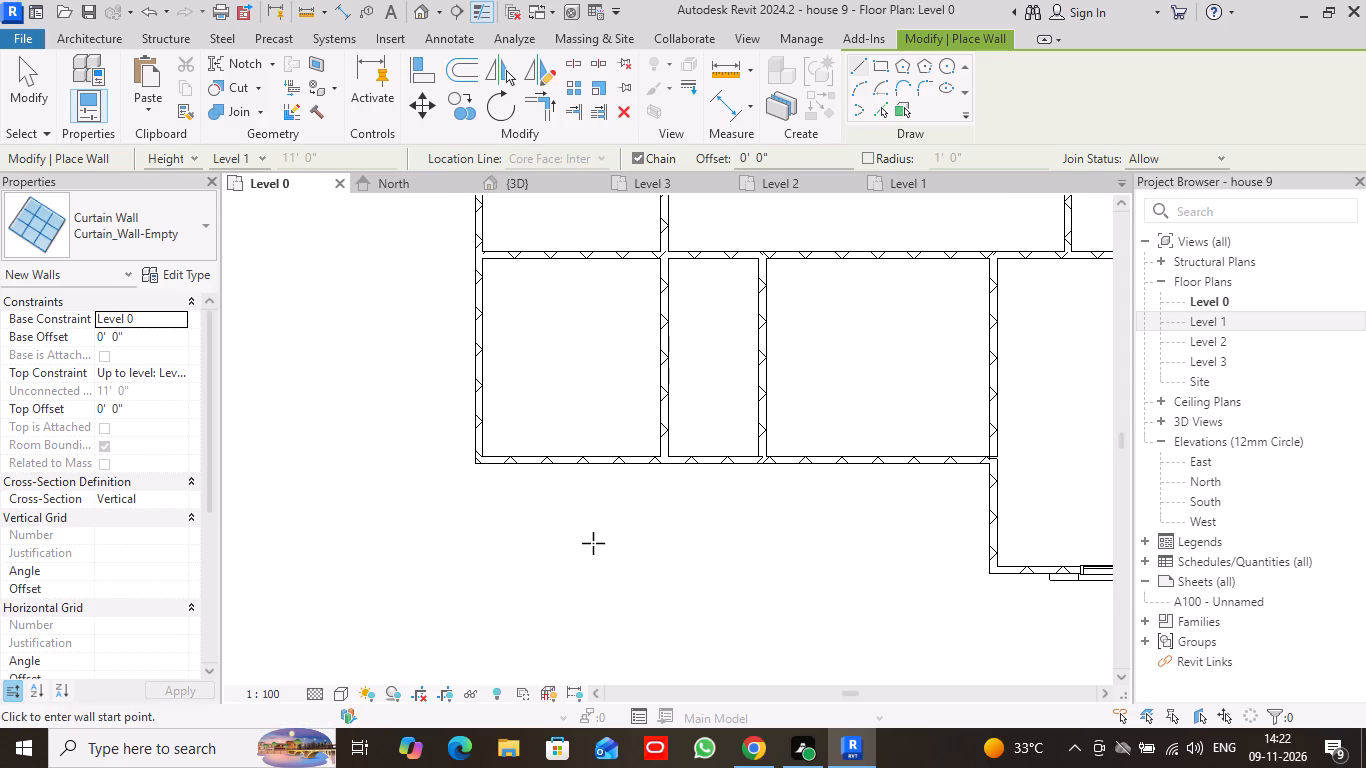
click(127, 337)
drag(127, 337, 90, 328)
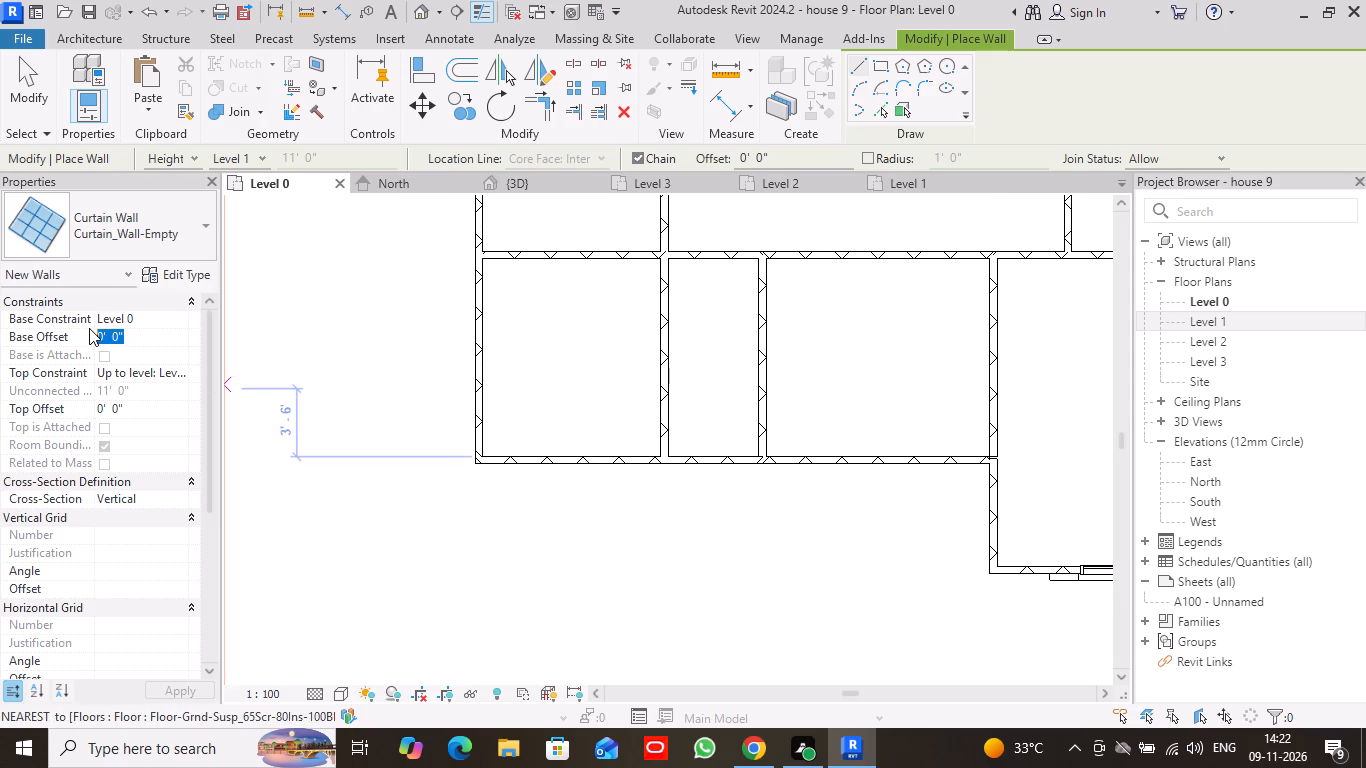
key(4)
key(comma)
key(BackSpace)
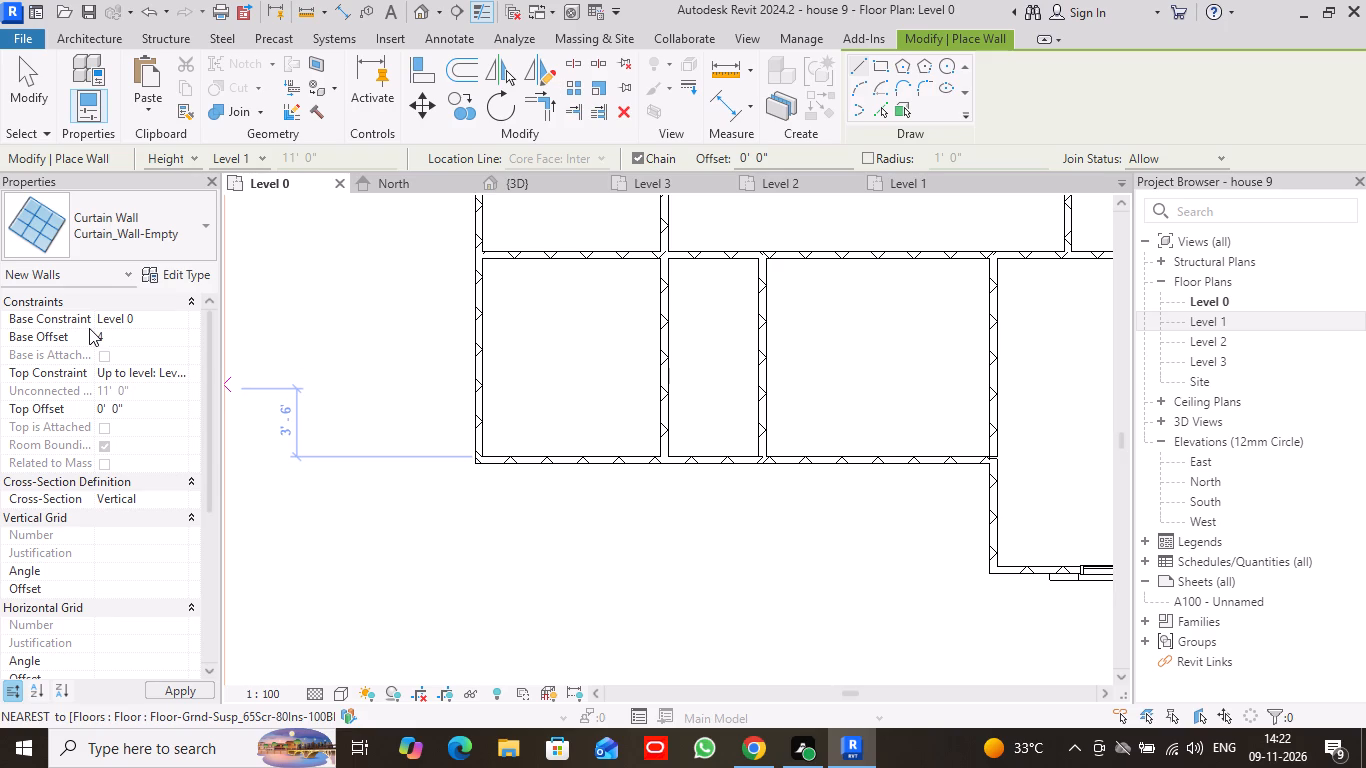
key(apostrophe)
key(Return)
click(133, 414)
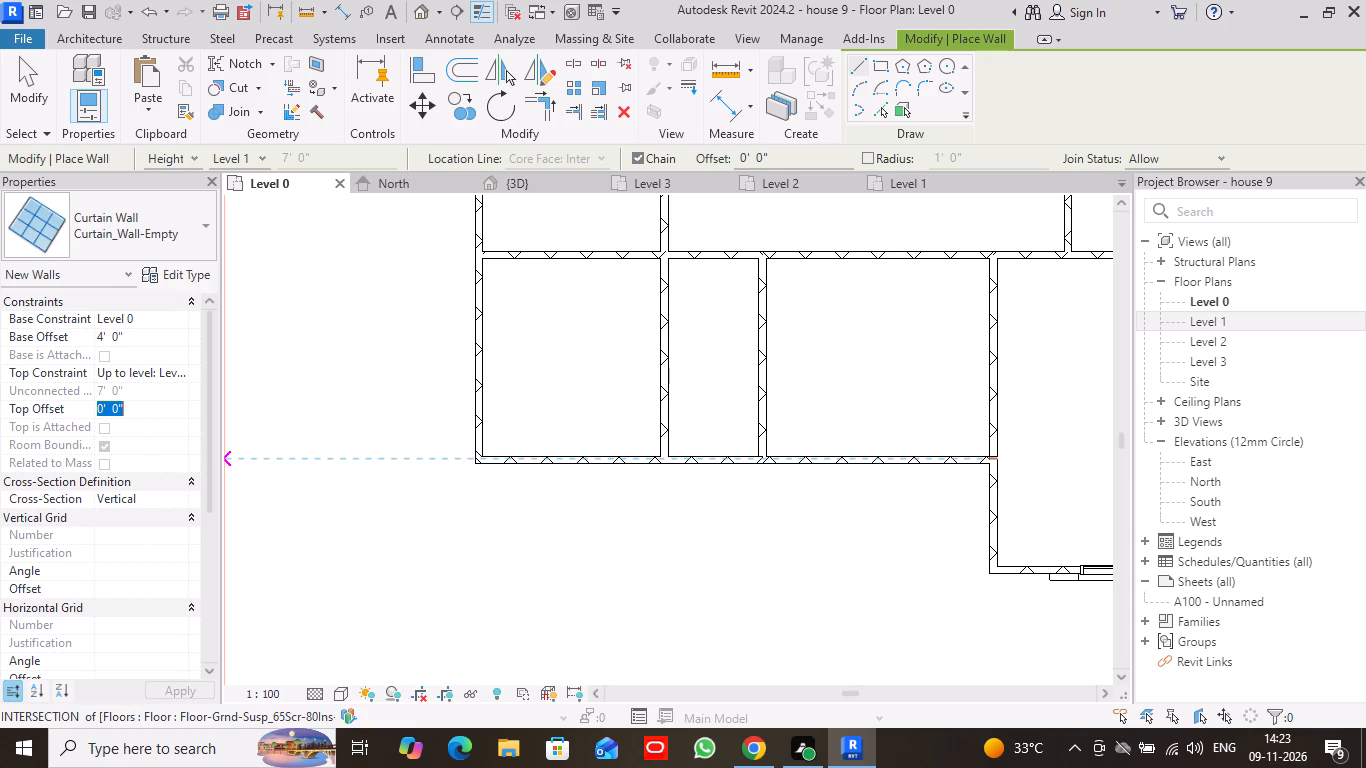
text(10)
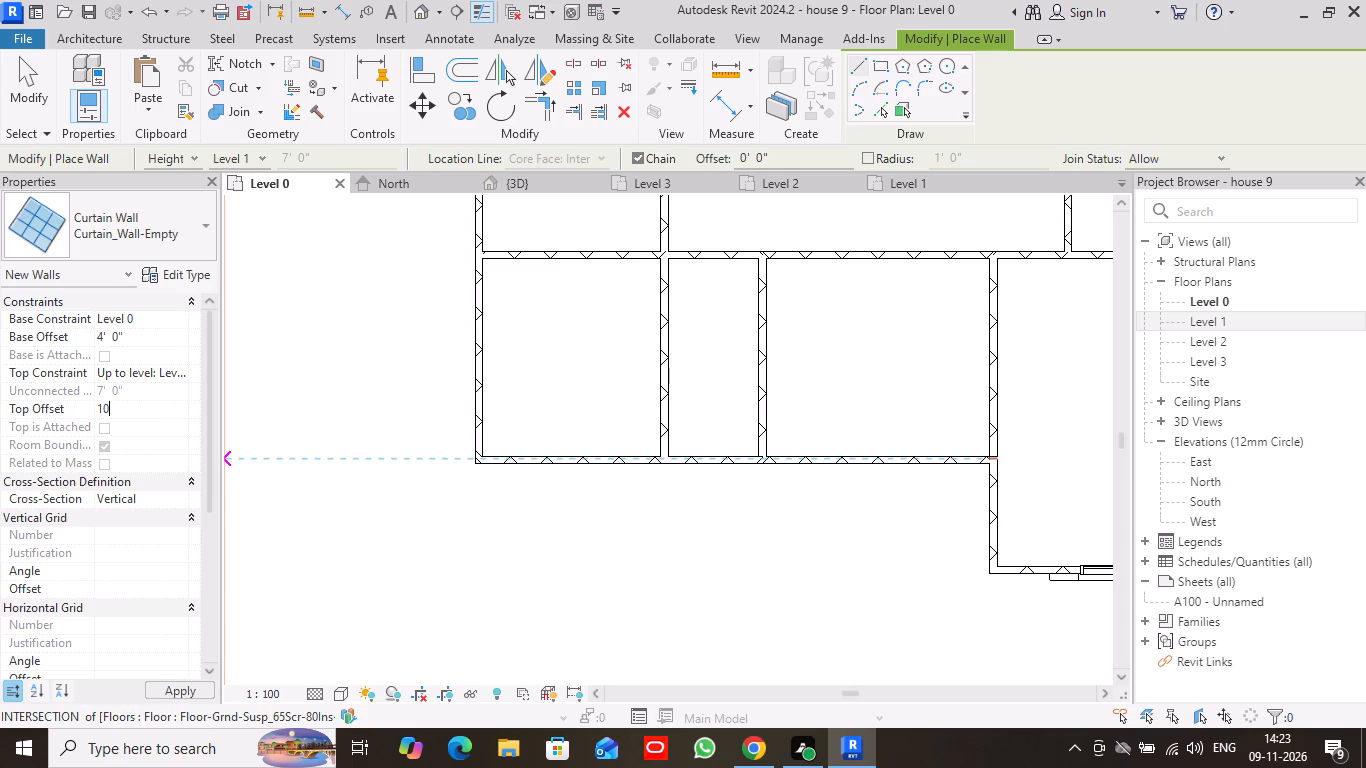
key(apostrophe)
key(Return)
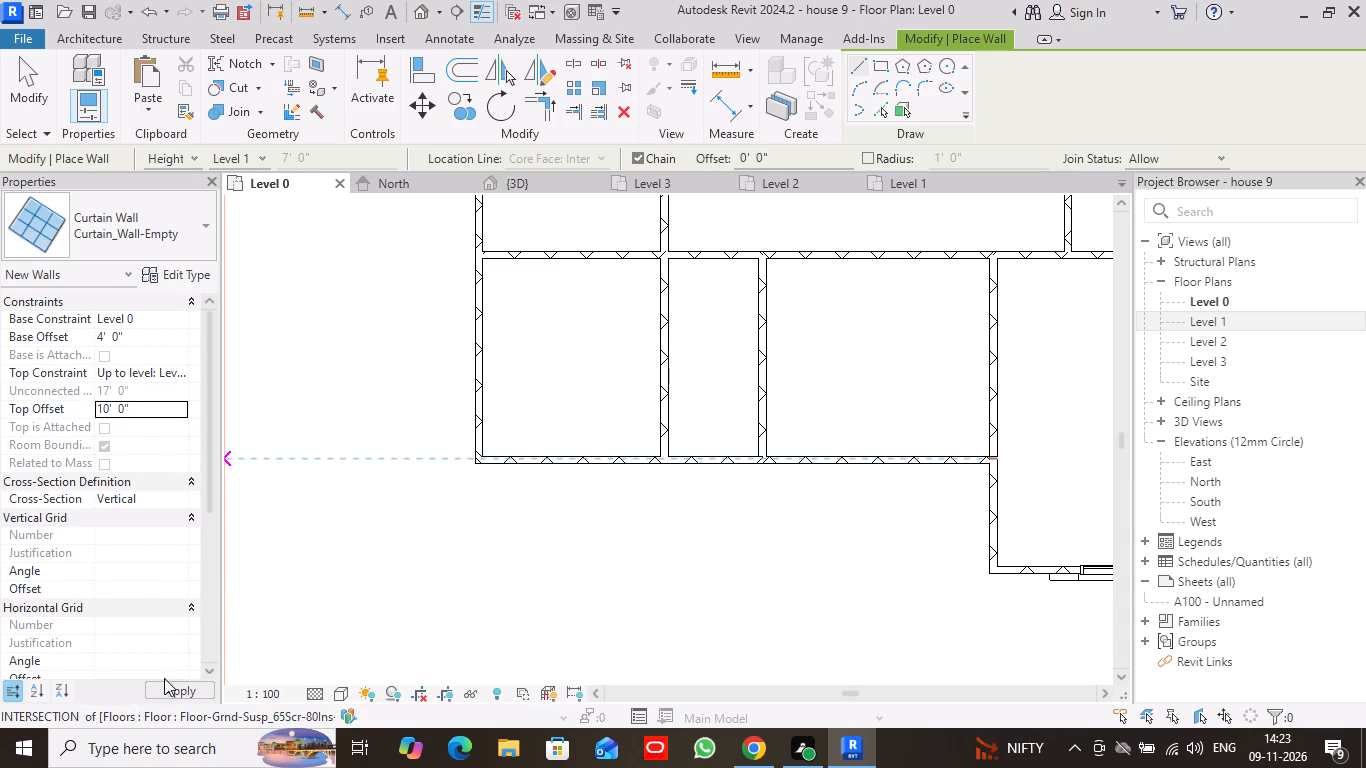
click(177, 684)
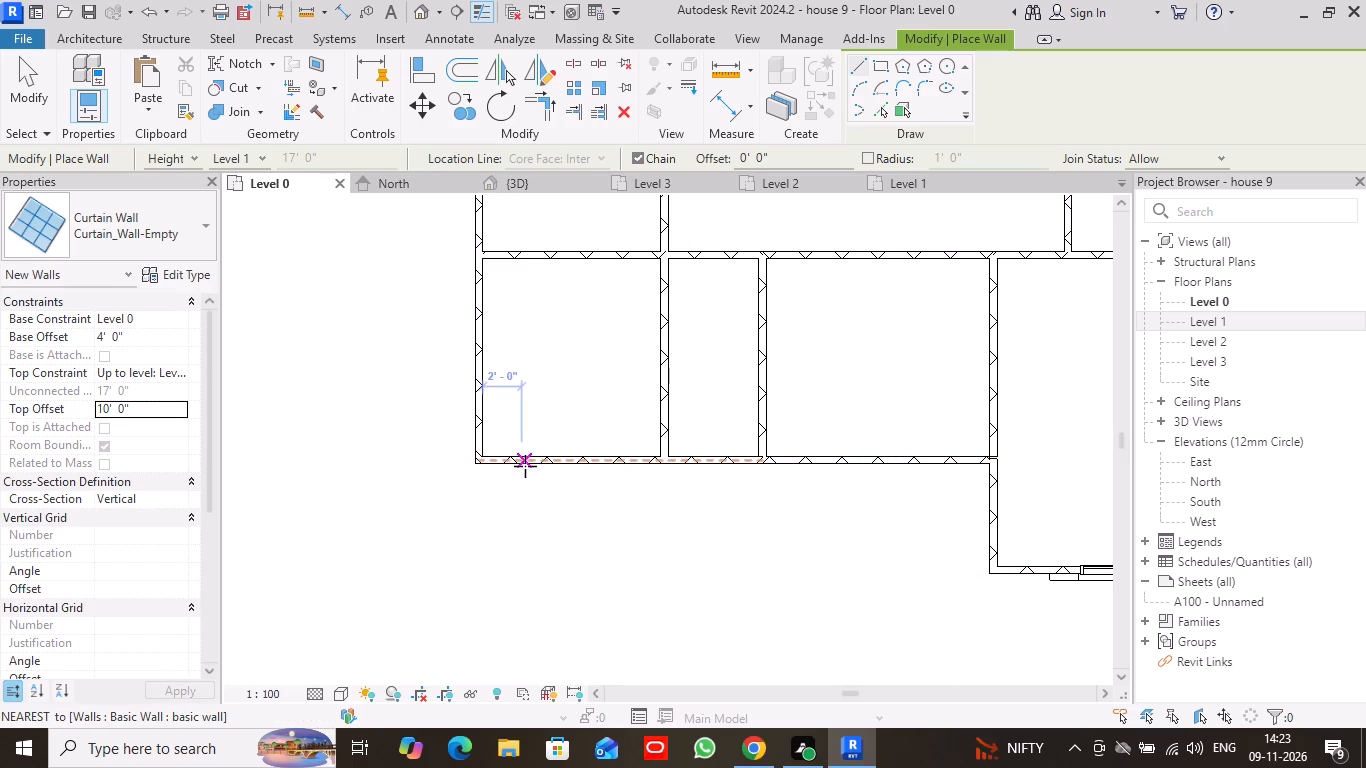
Draw a curtain wall about 6'-5" long within the front-left room's front wall, starting about 1'-6" from the side wall's inner face.
scroll(525, 466, up, 2)
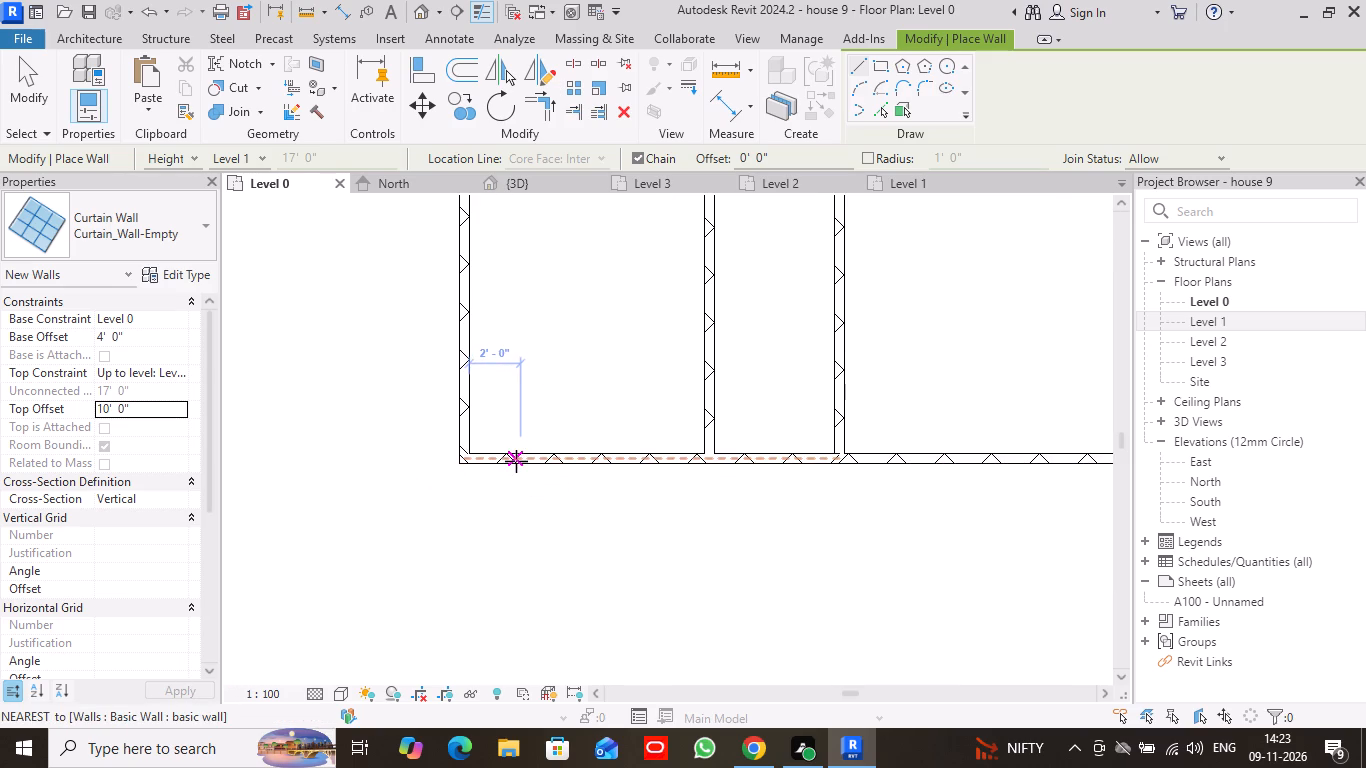
click(516, 461)
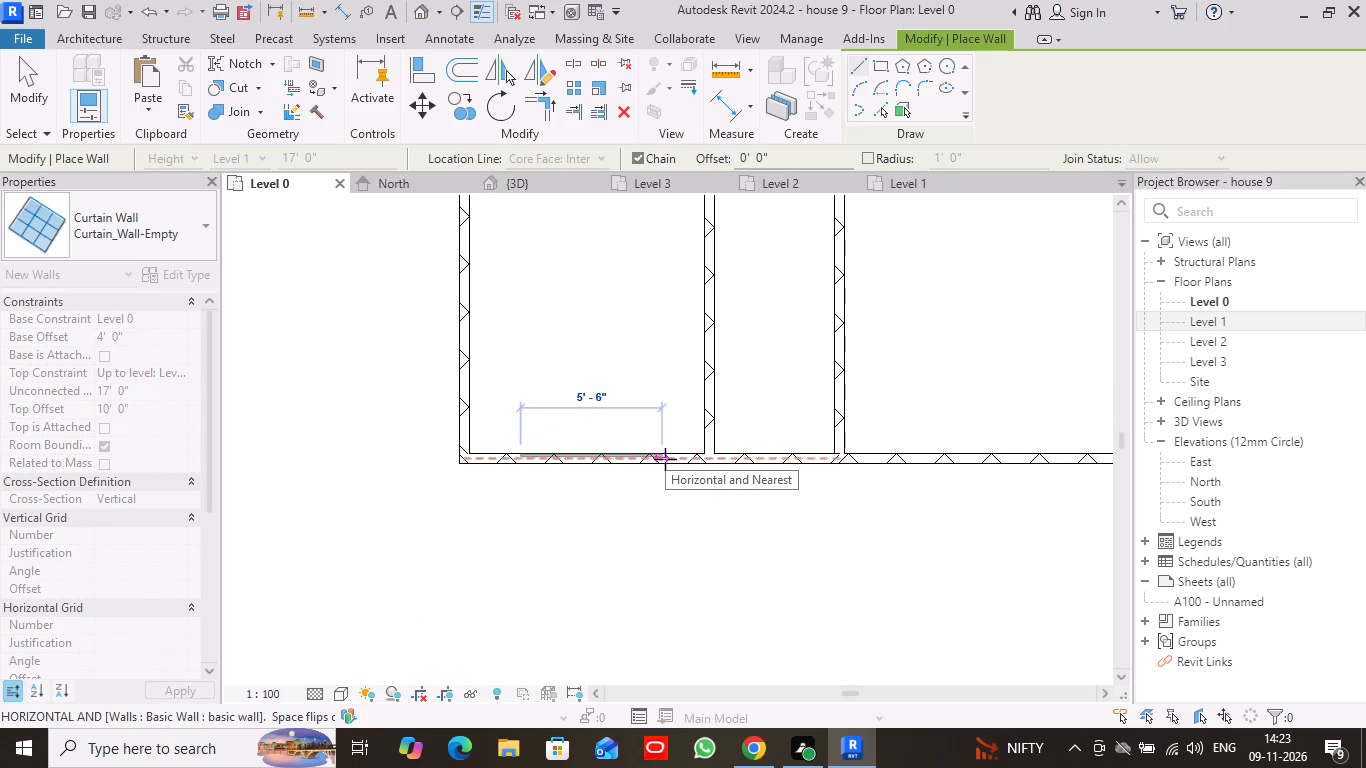
key(Escape)
scroll(531, 476, up, 4)
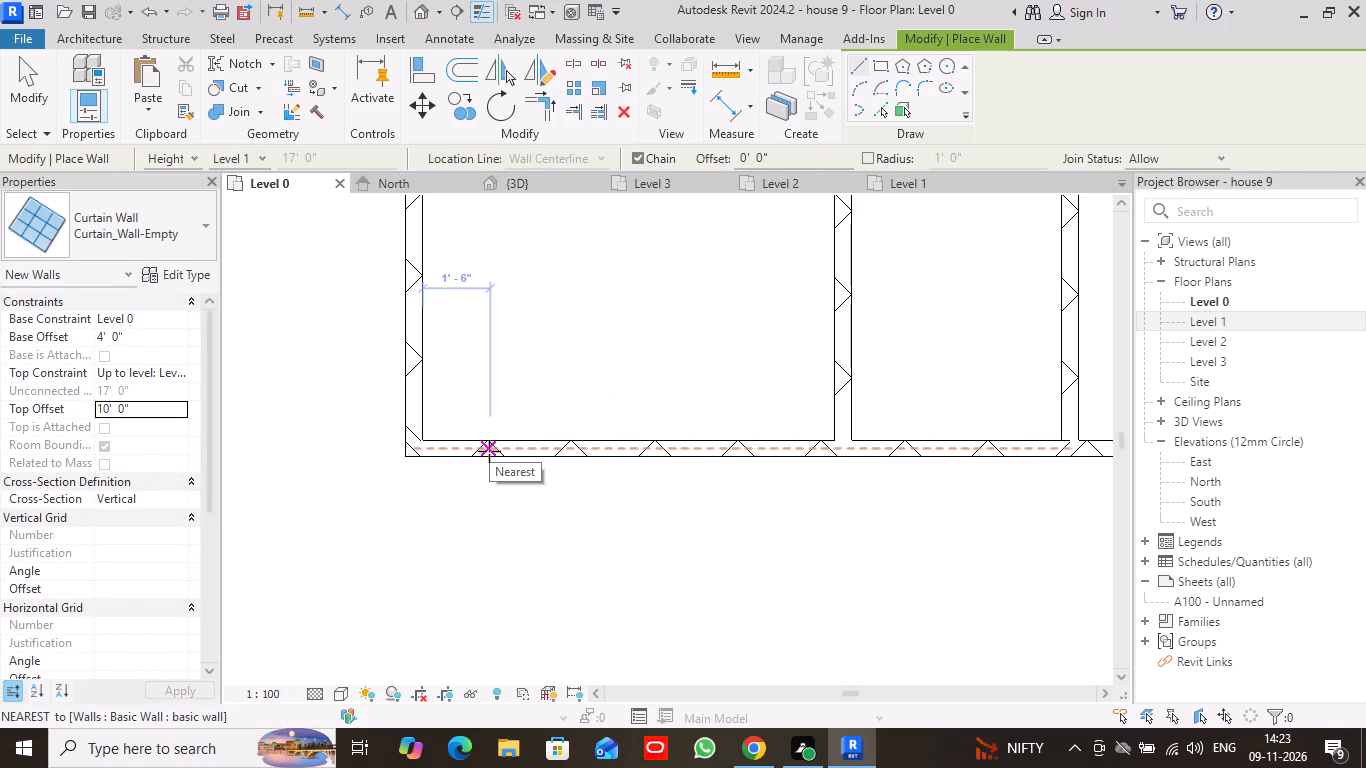
click(489, 451)
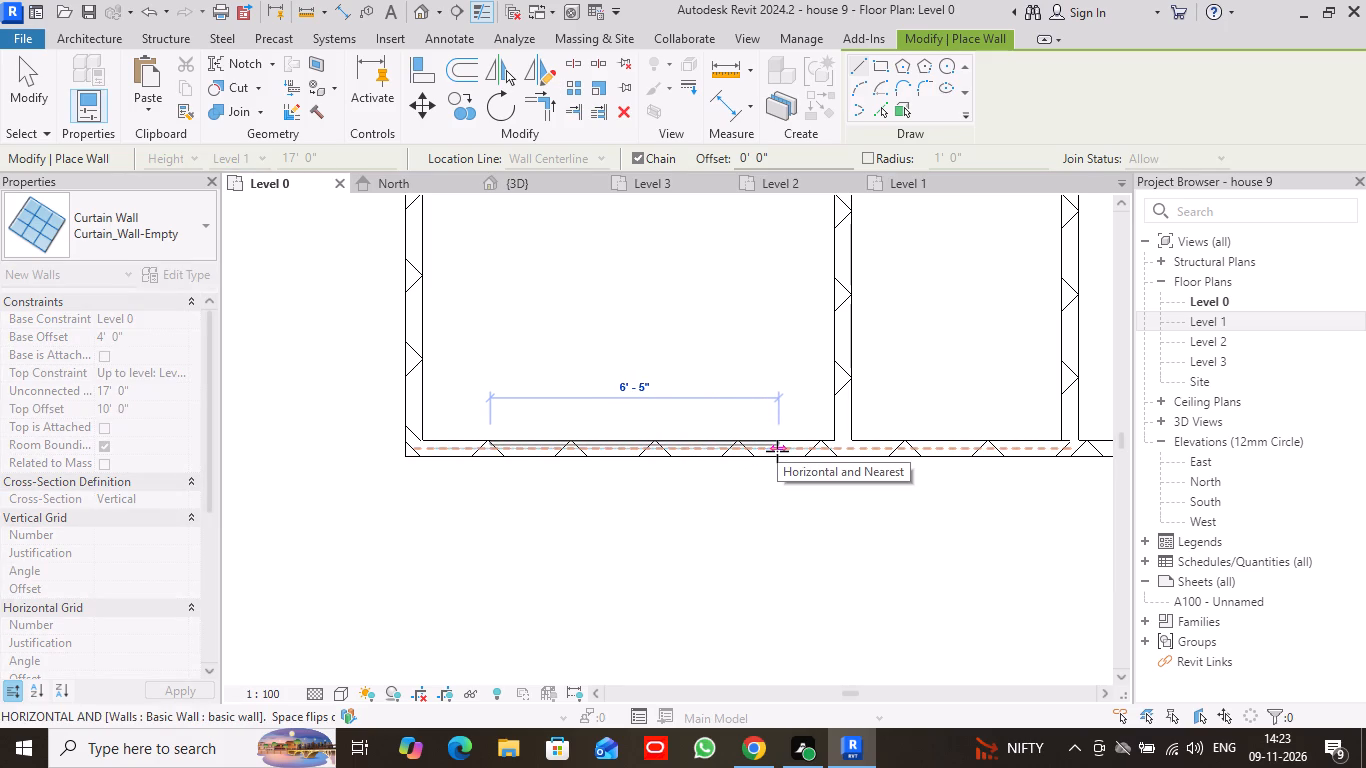
click(777, 451)
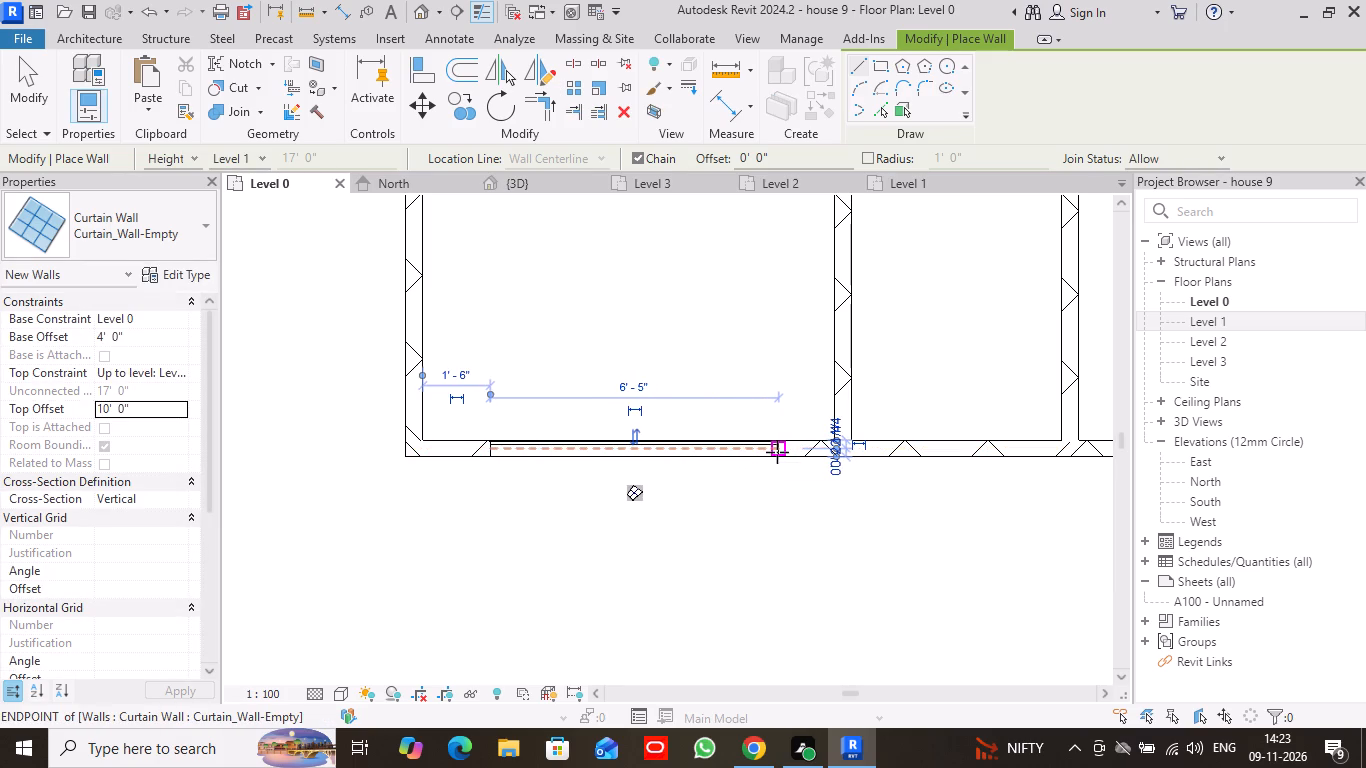
click(27, 100)
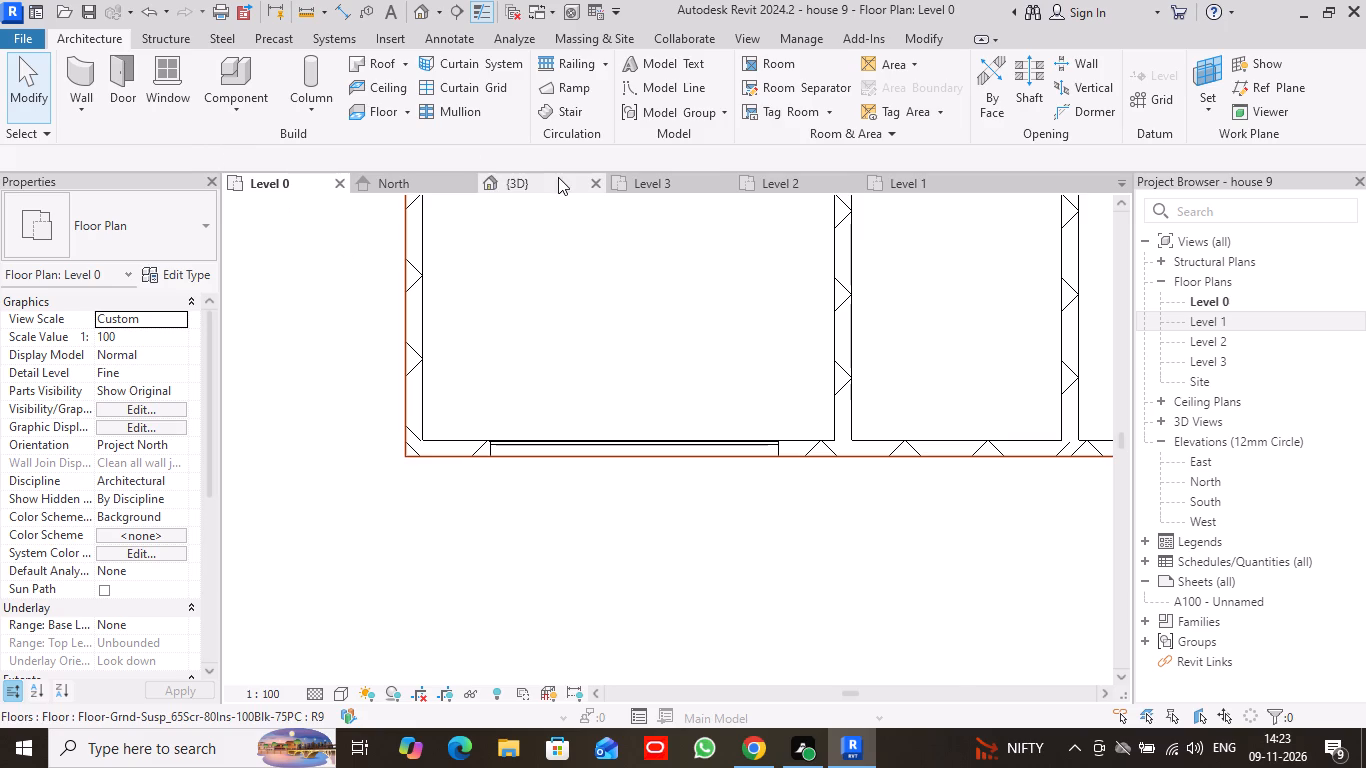
In the 3D front view, raise the front-left curtain wall's bottom edge to a base offset of about 13'-9 1/2".
click(556, 182)
scroll(662, 468, up, 2)
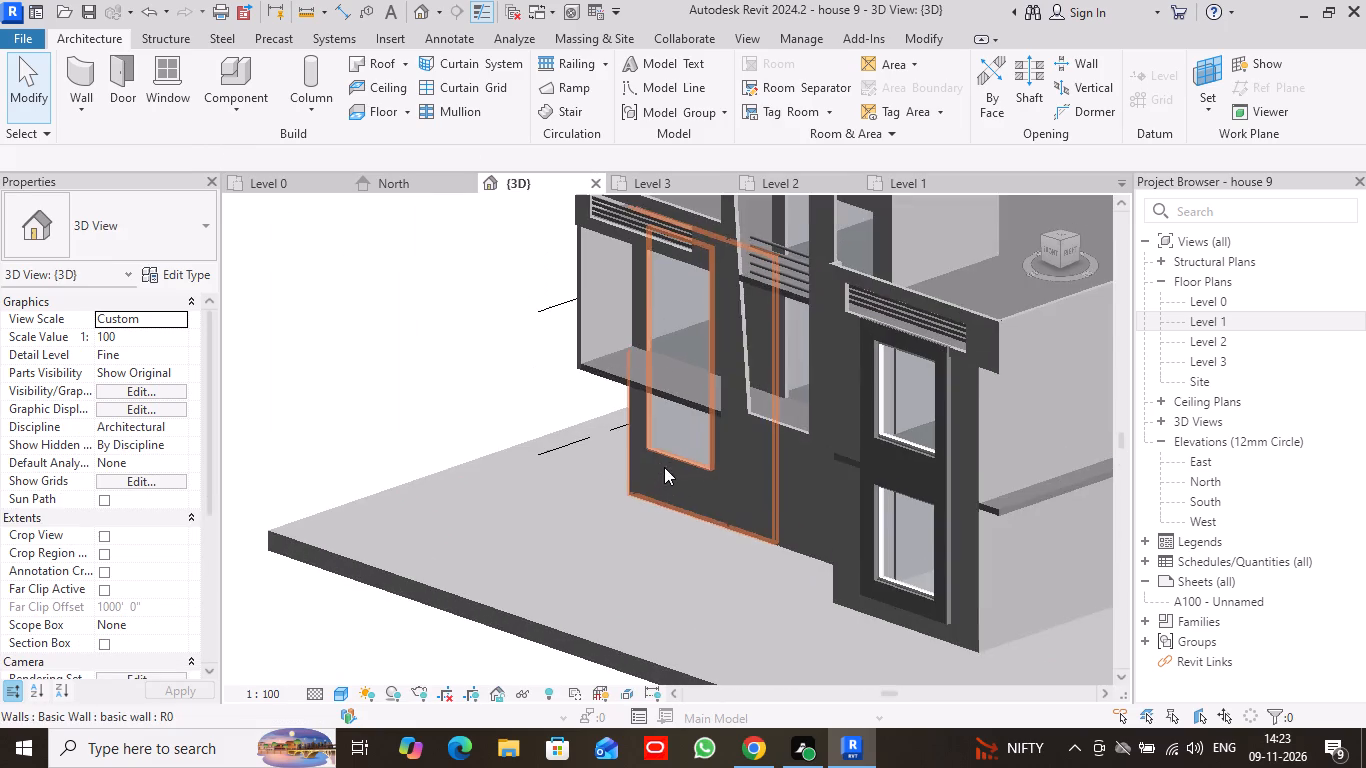
click(1052, 245)
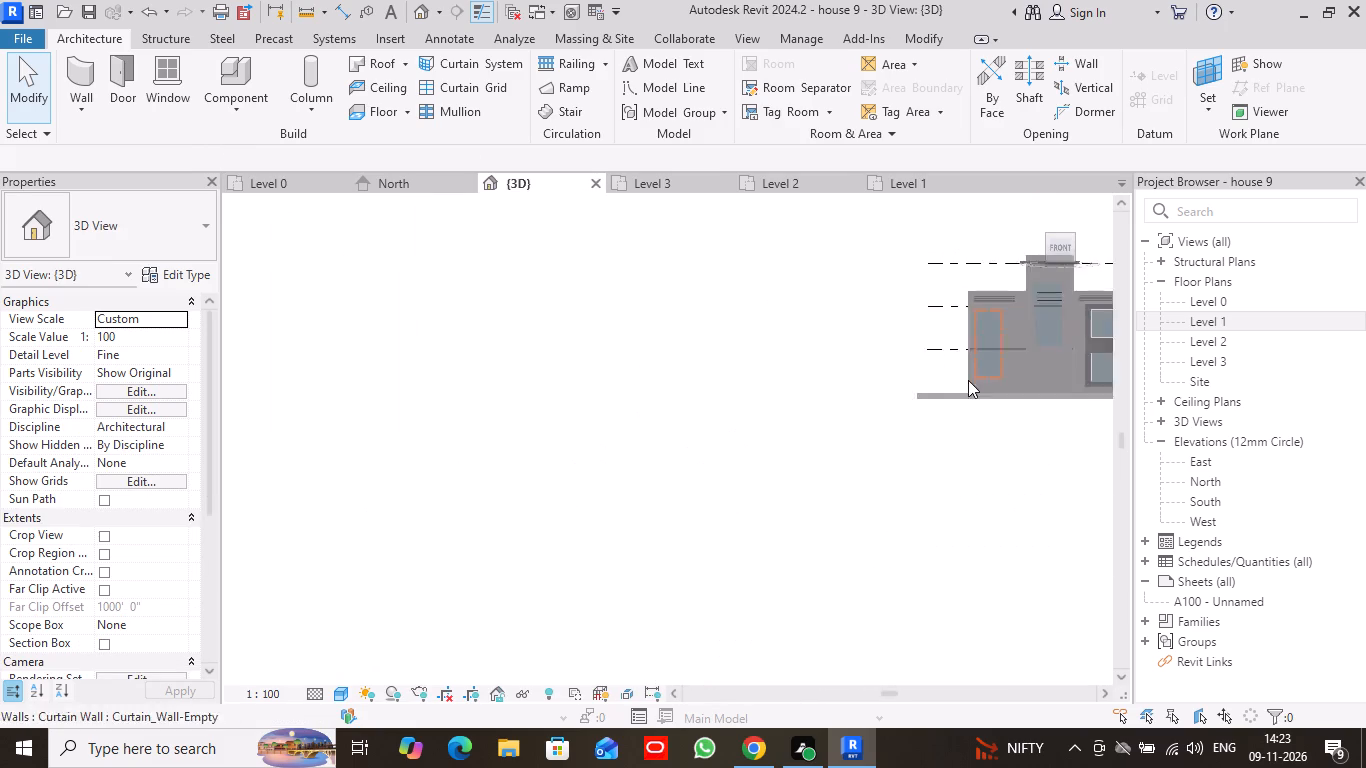
scroll(536, 485, up, 7)
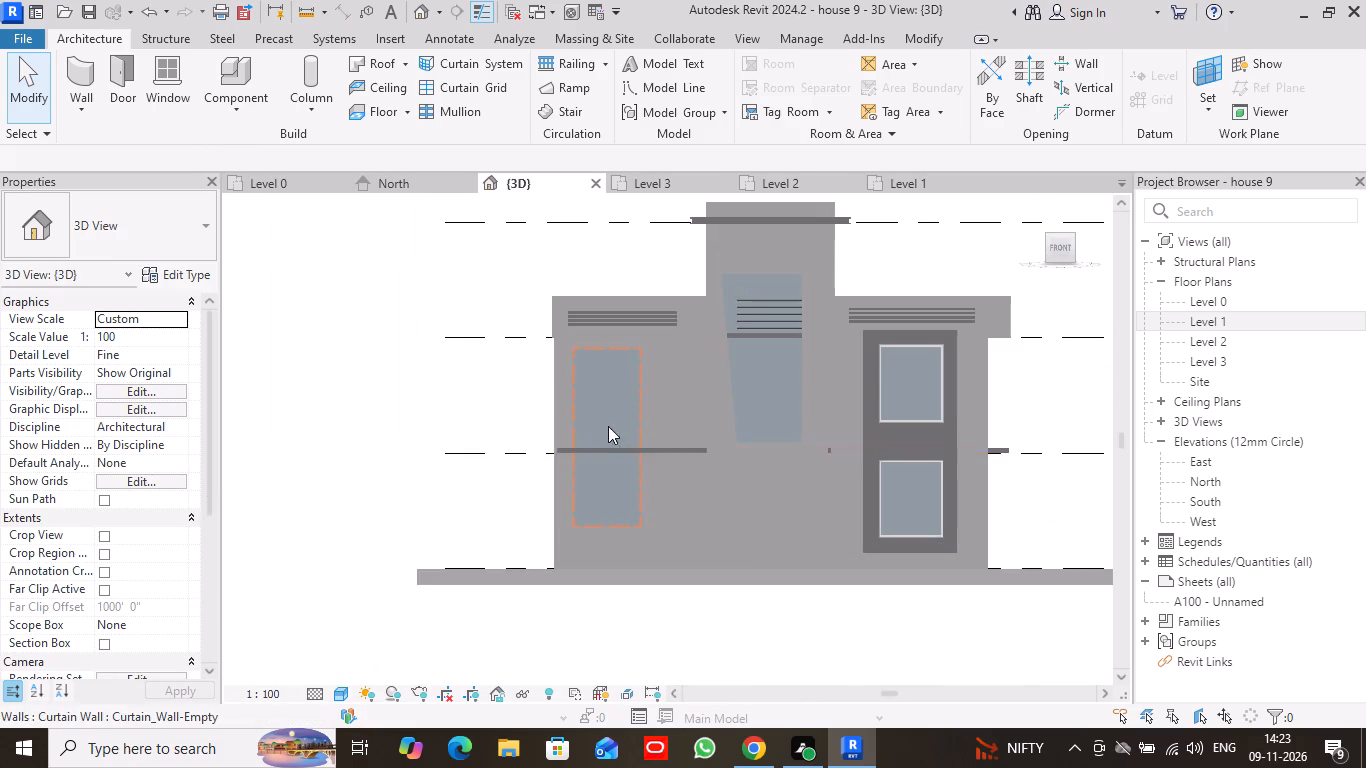
middle_drag(656, 393, 678, 431)
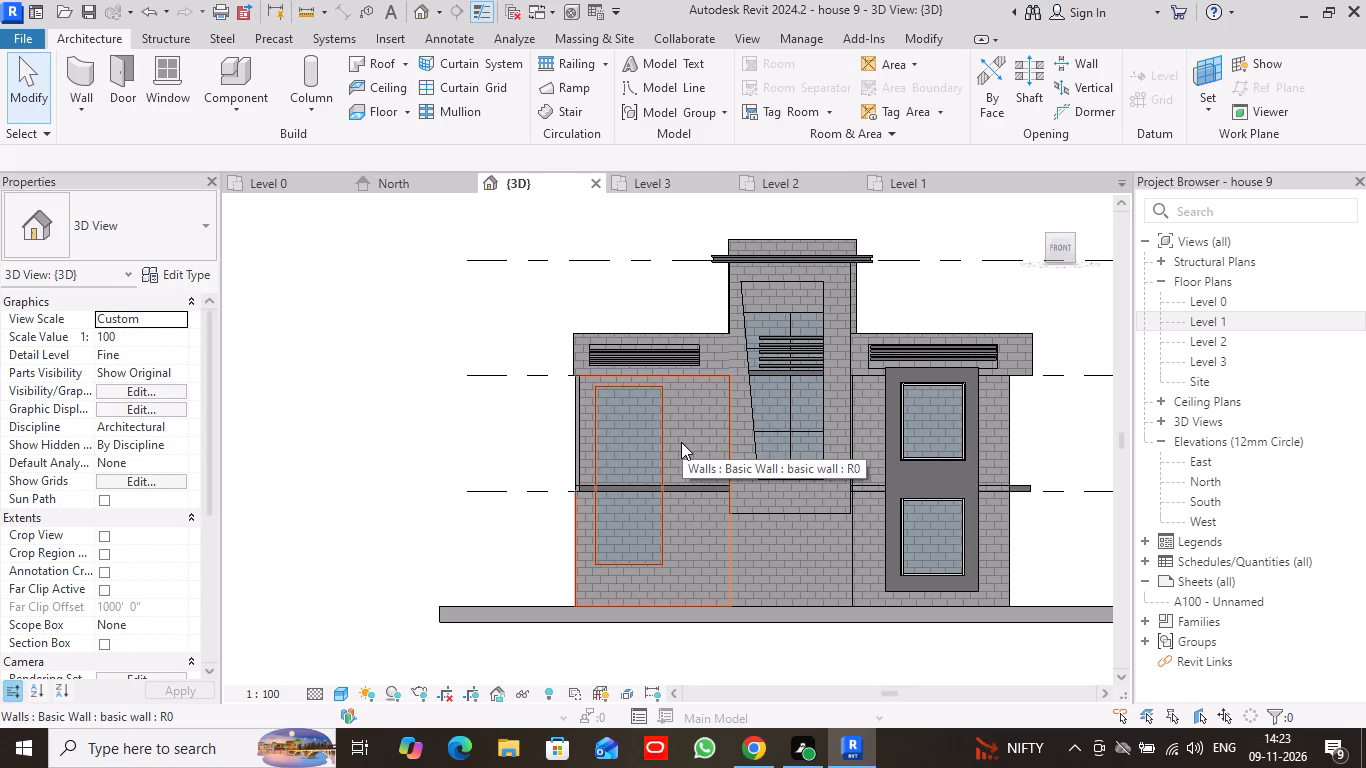
middle_drag(681, 442, 729, 417)
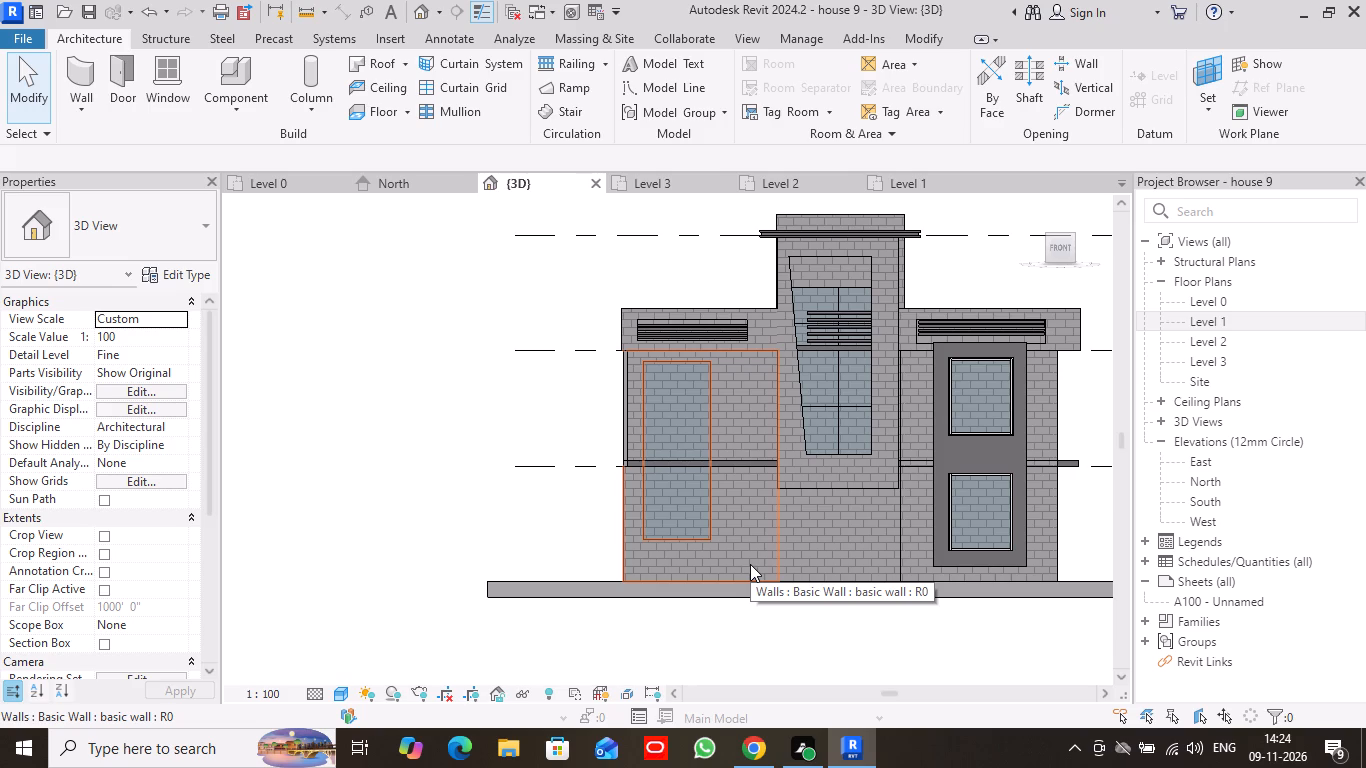
click(655, 532)
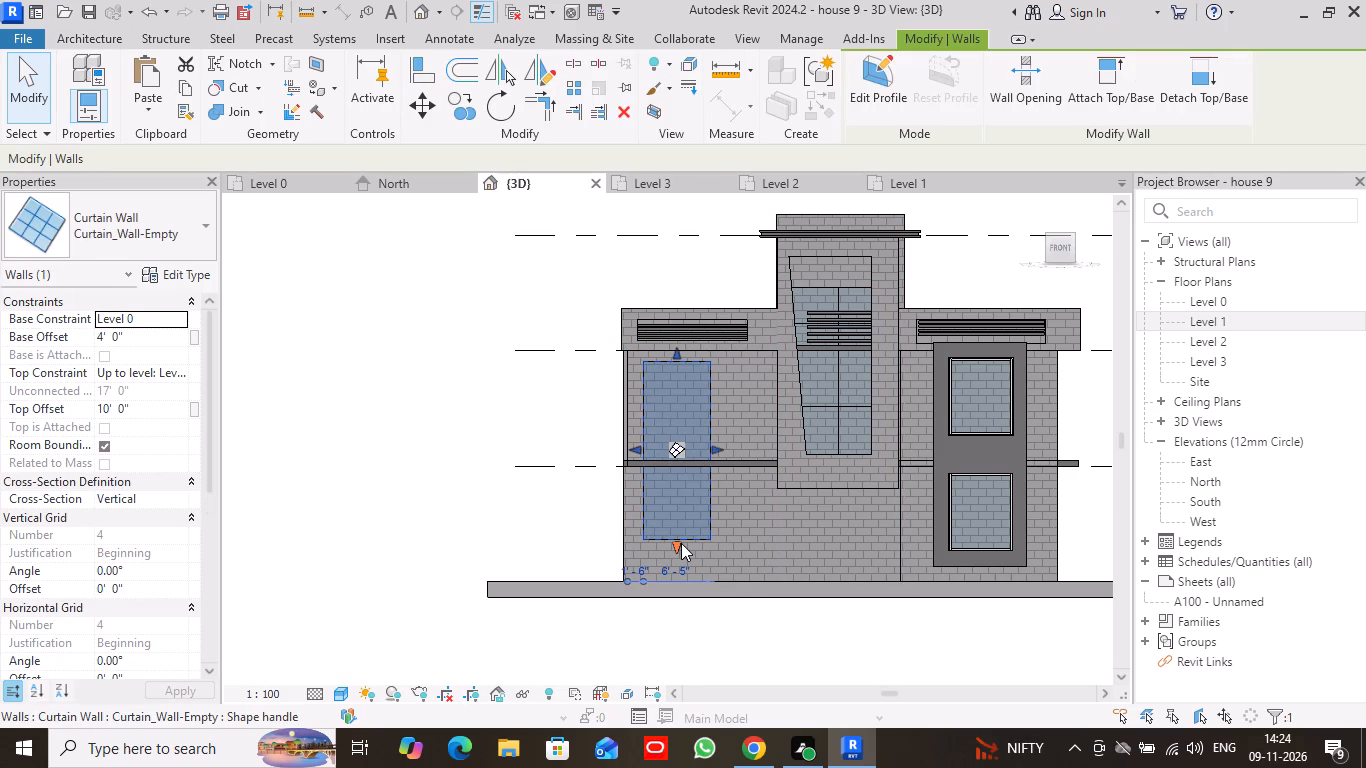
drag(676, 545, 678, 446)
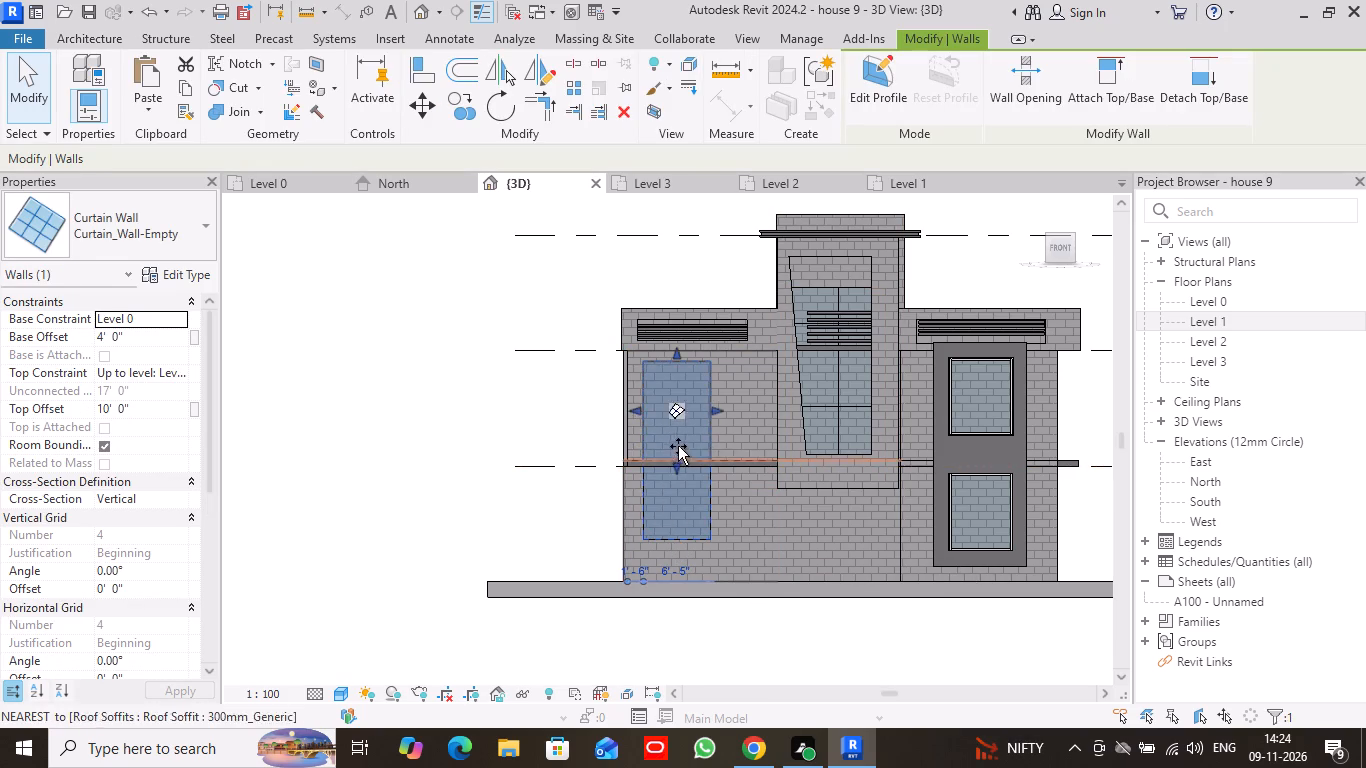
drag(678, 446, 686, 425)
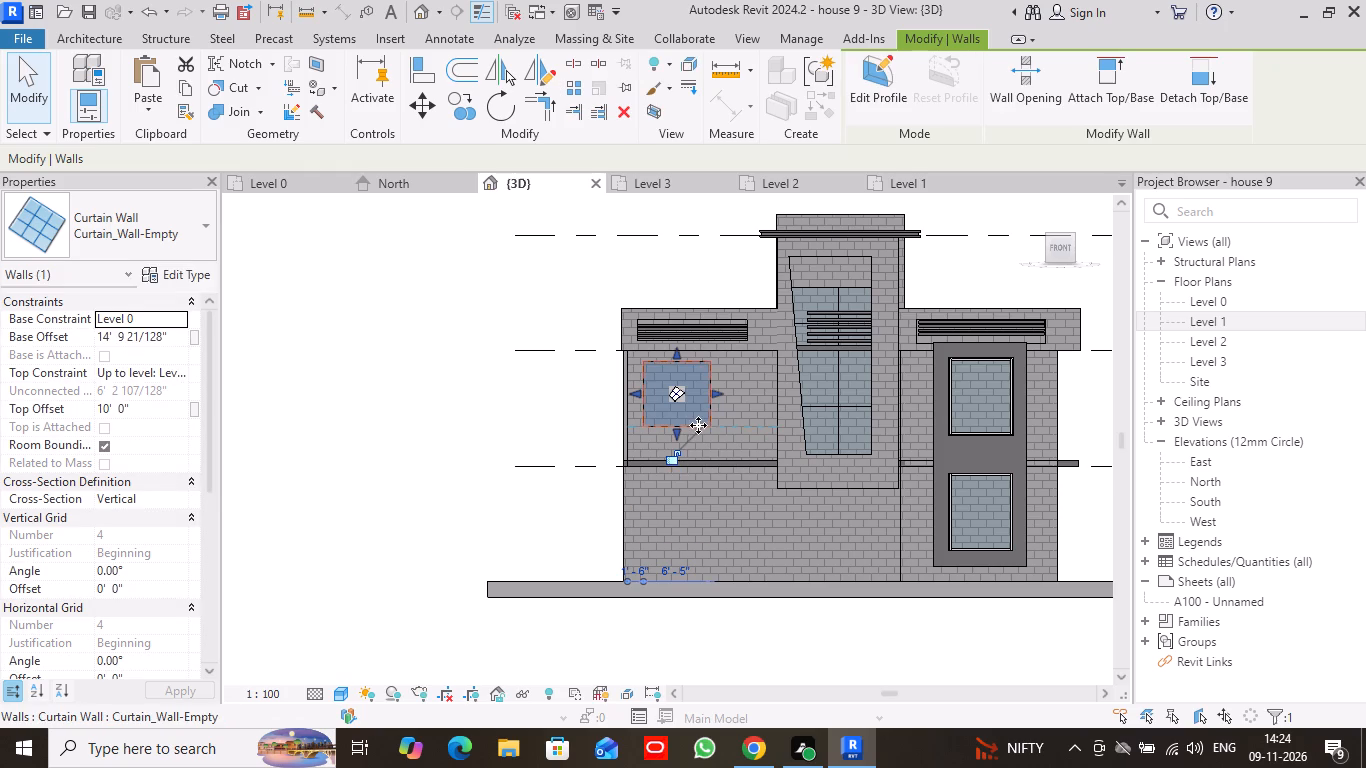
scroll(722, 454, up, 8)
middle_drag(707, 436, 735, 465)
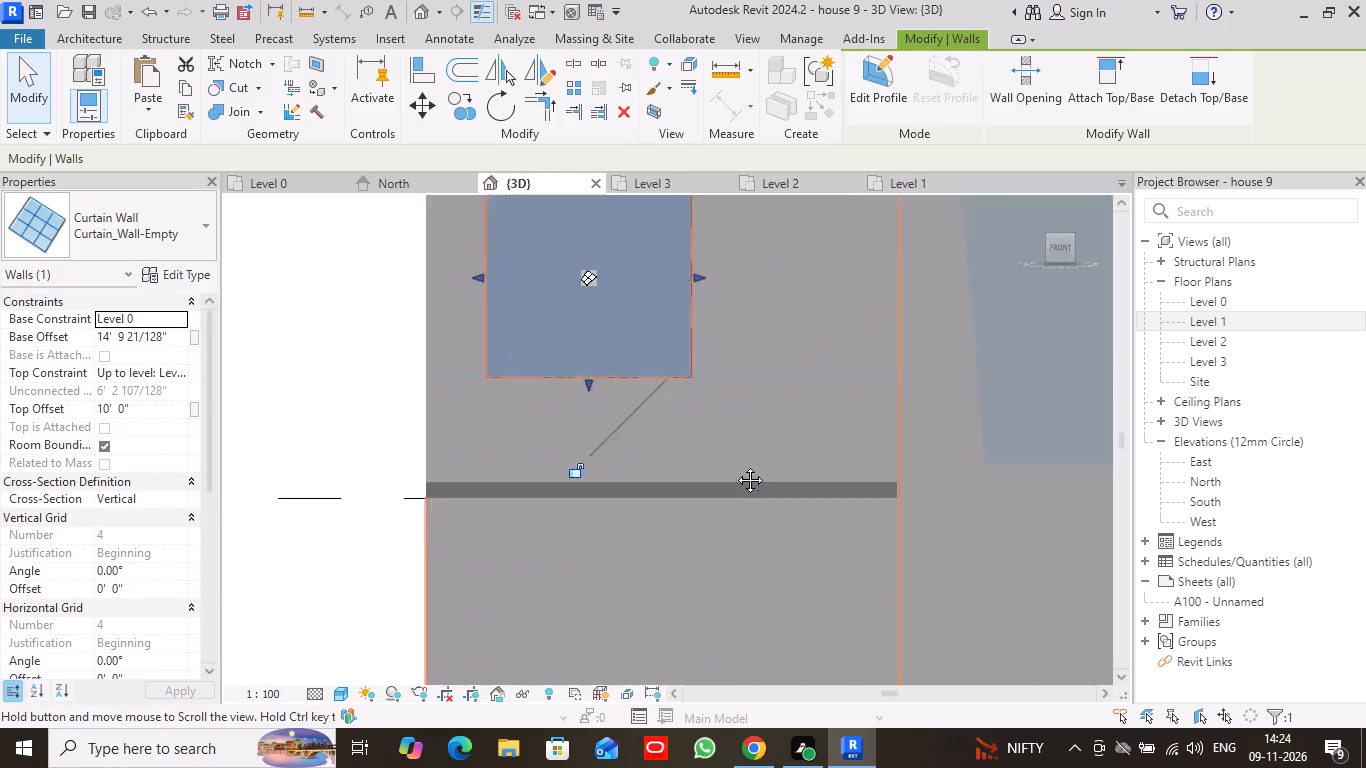
middle_drag(735, 465, 808, 522)
scroll(808, 509, down, 2)
drag(715, 473, 714, 493)
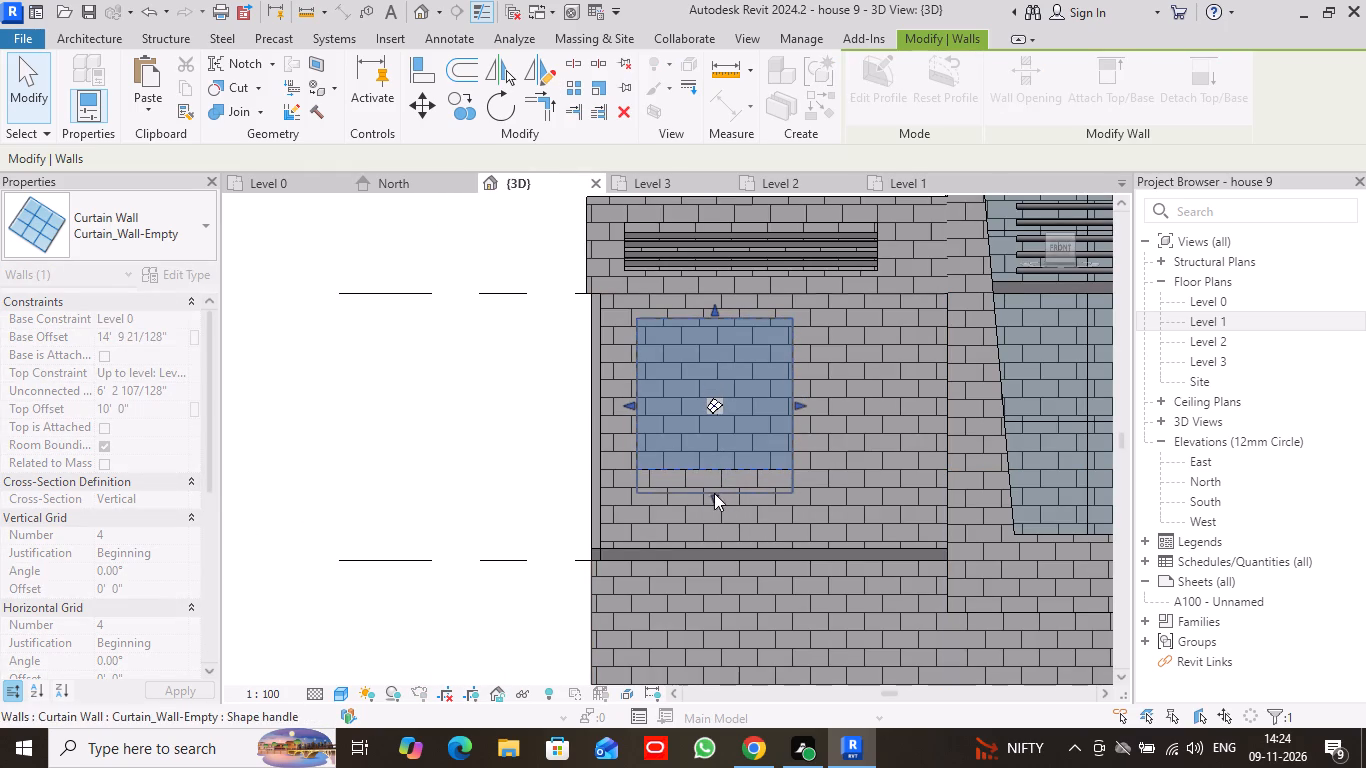
scroll(820, 501, down, 4)
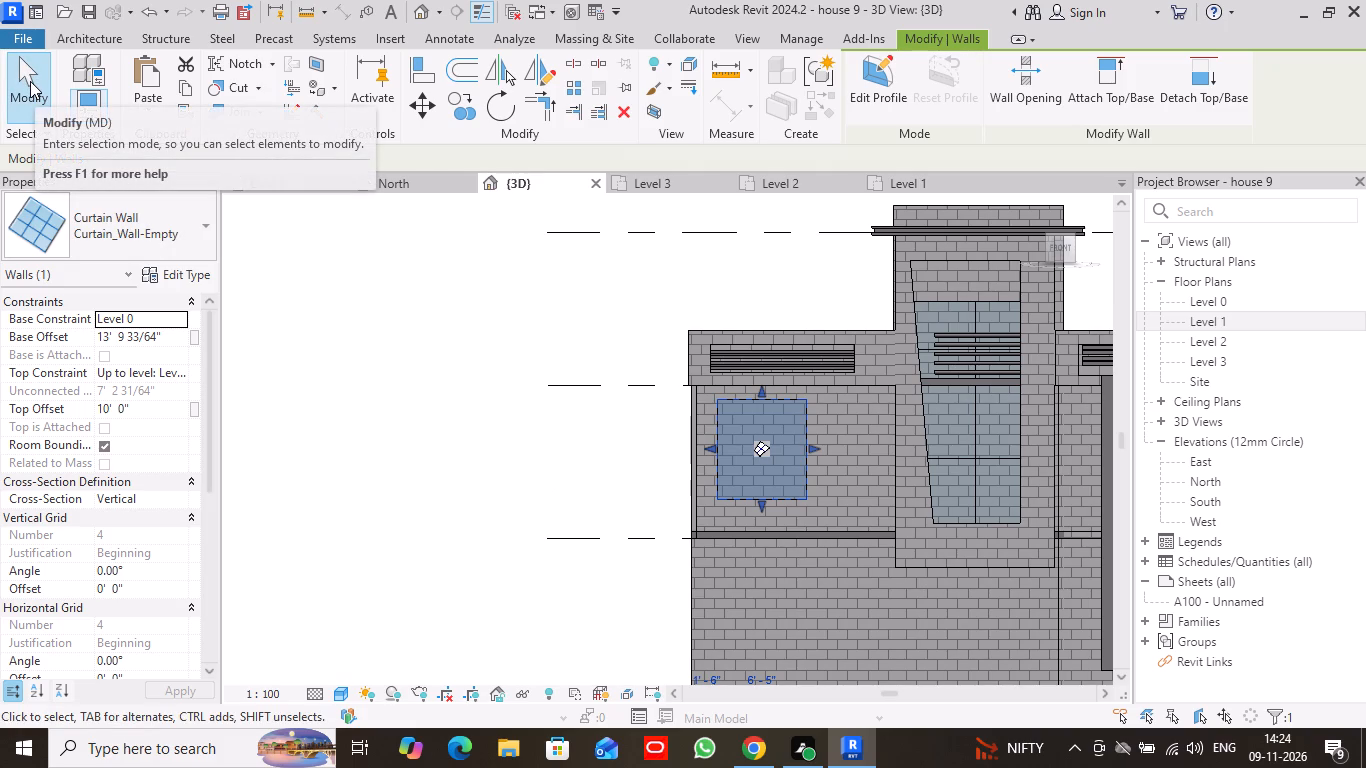
click(30, 81)
Frame the shortened front-left curtain wall with 50x150mm rectangular mullions along its top, bottom and both side edges.
scroll(506, 489, down, 3)
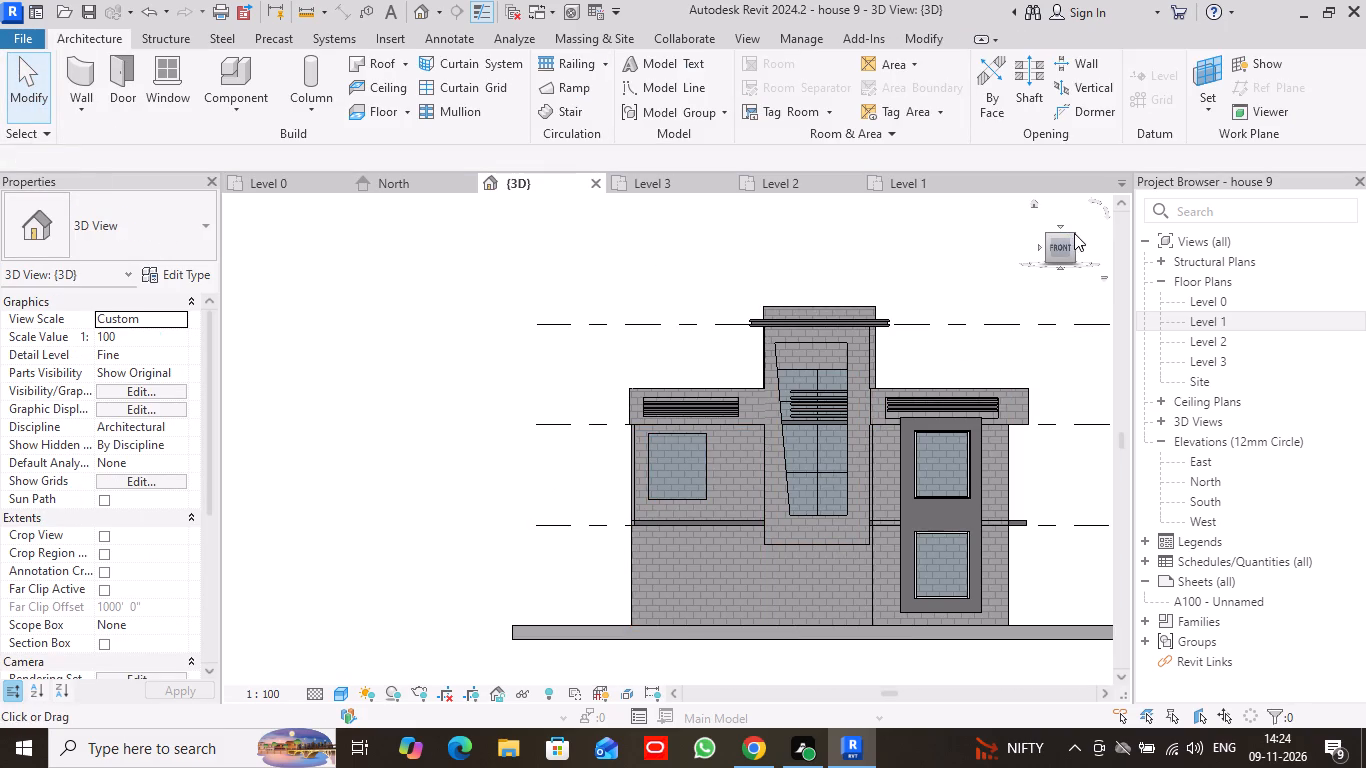
drag(1075, 235, 1059, 246)
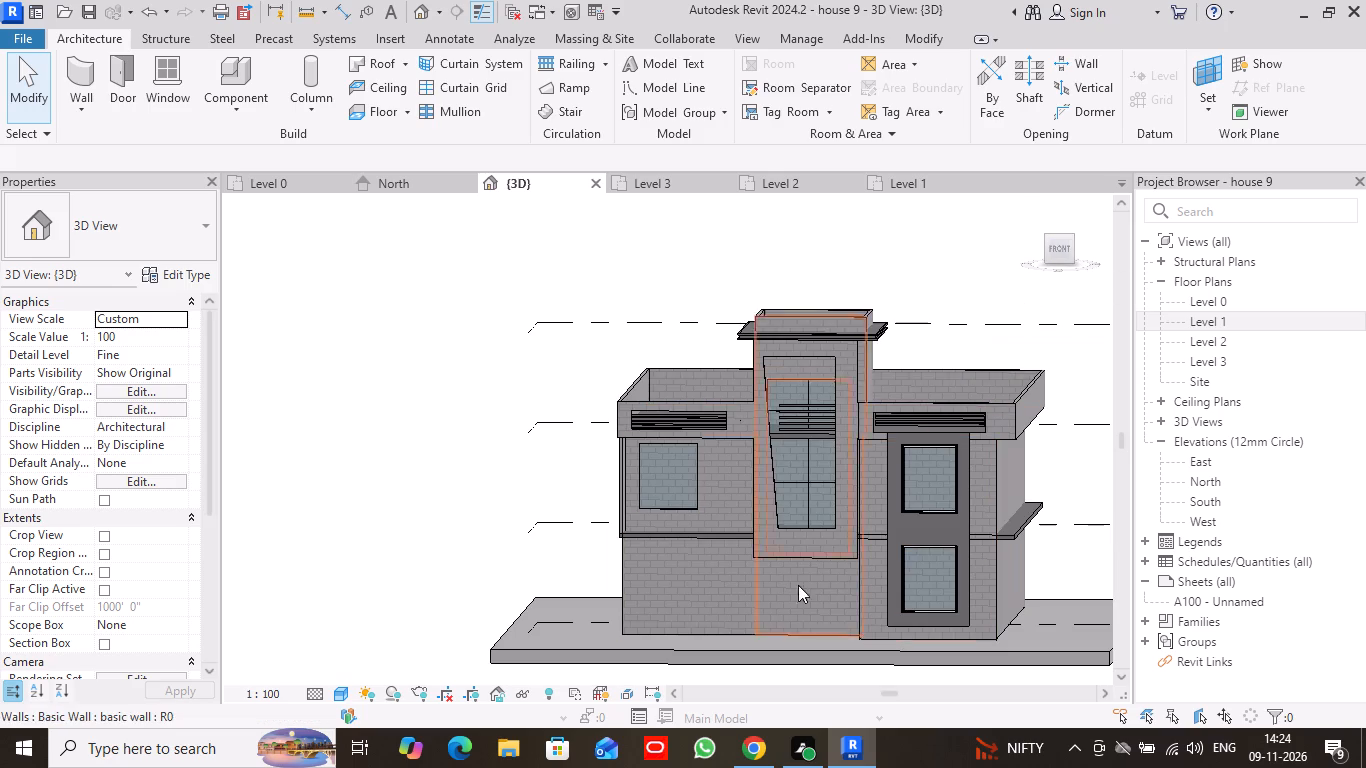
scroll(830, 535, up, 2)
click(1060, 244)
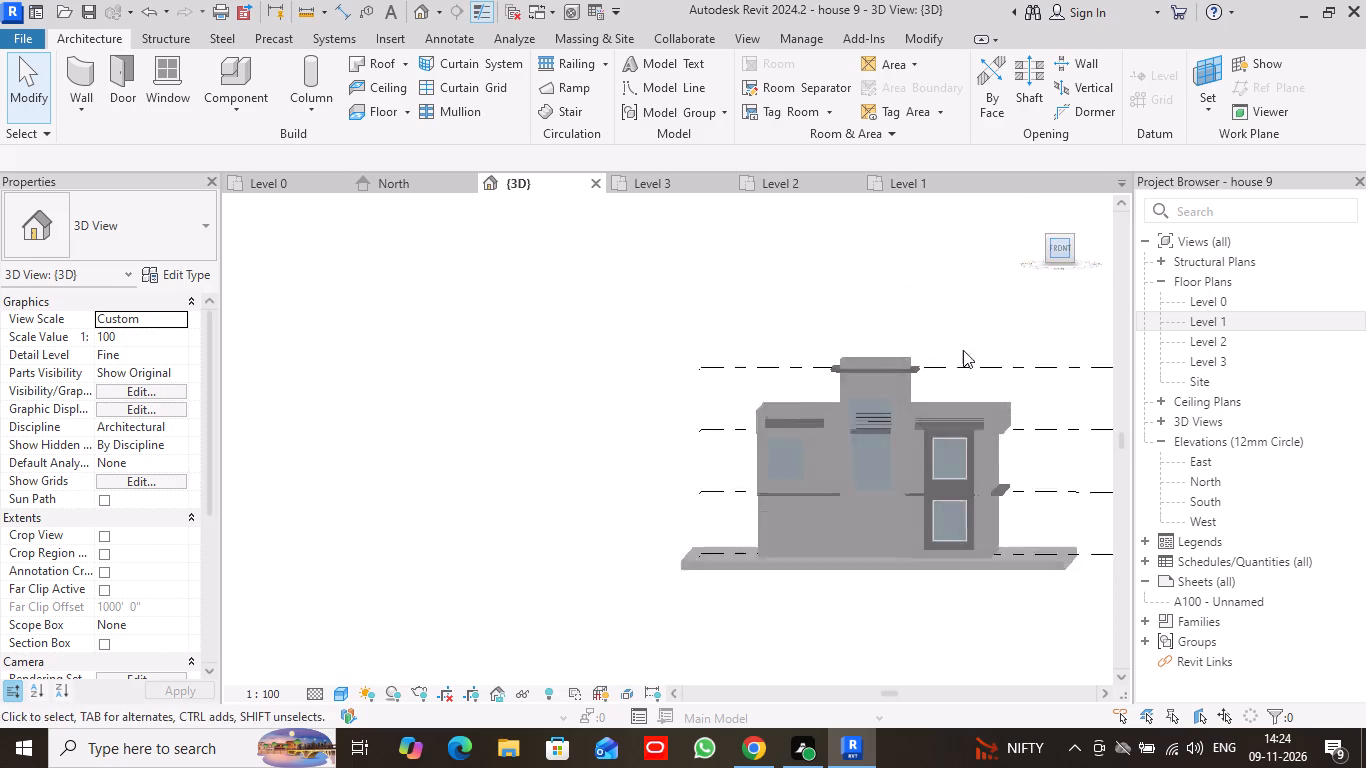
scroll(756, 492, up, 7)
middle_drag(369, 497, 650, 529)
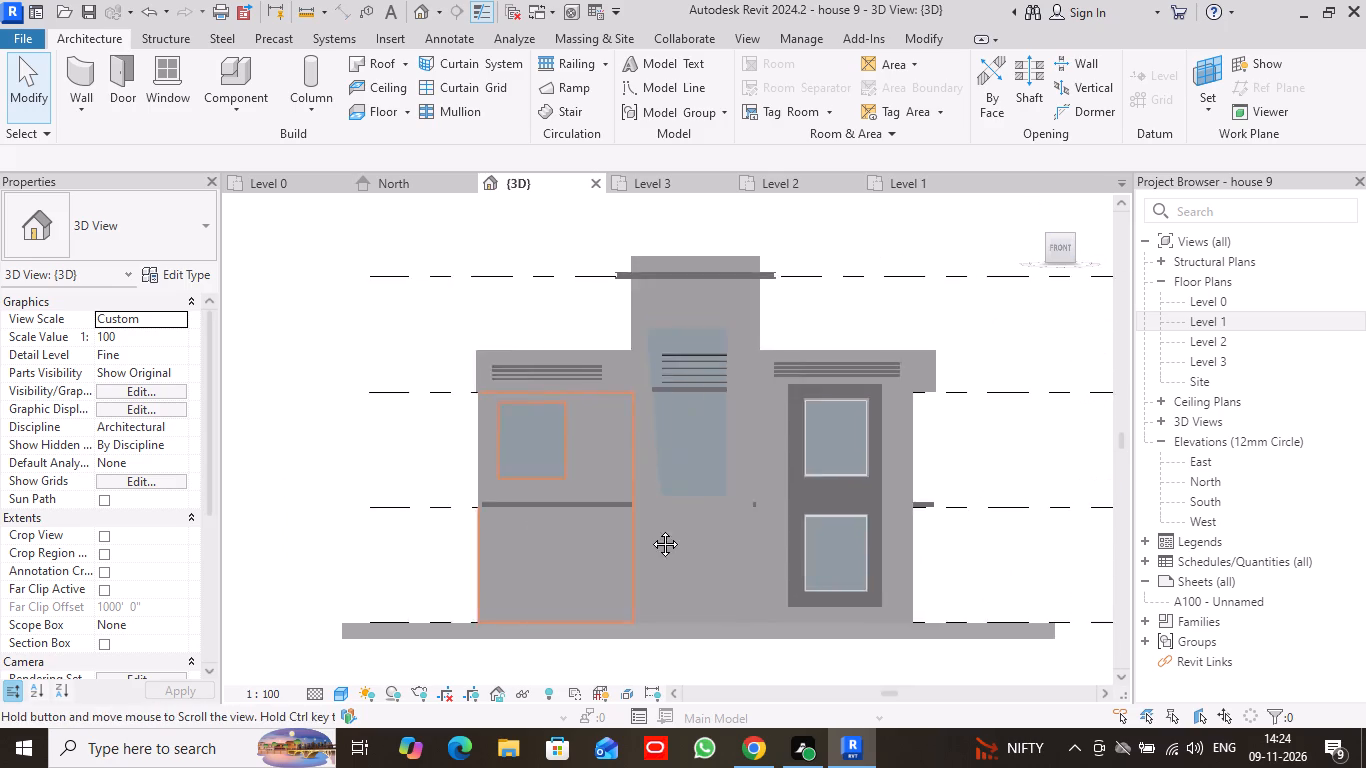
middle_drag(650, 529, 743, 555)
scroll(734, 493, up, 2)
middle_drag(789, 475, 851, 489)
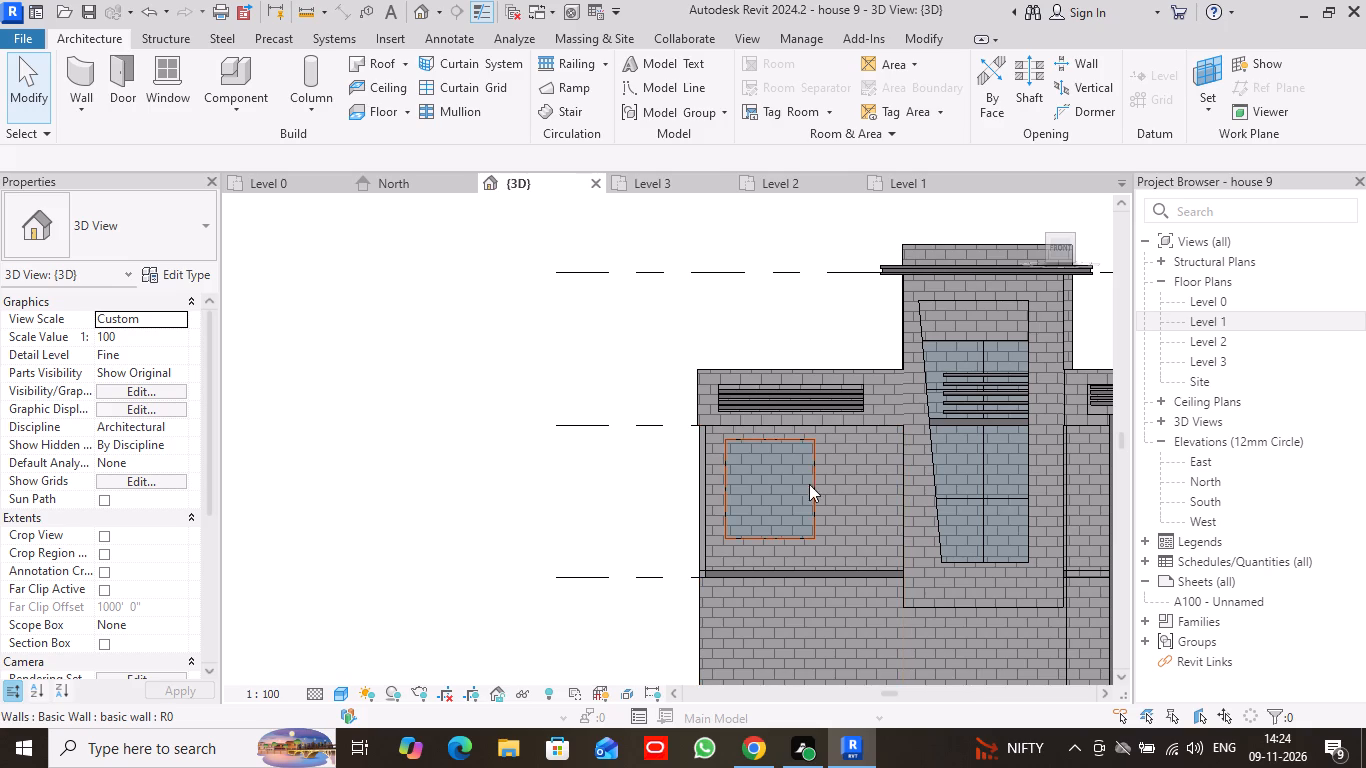
click(455, 110)
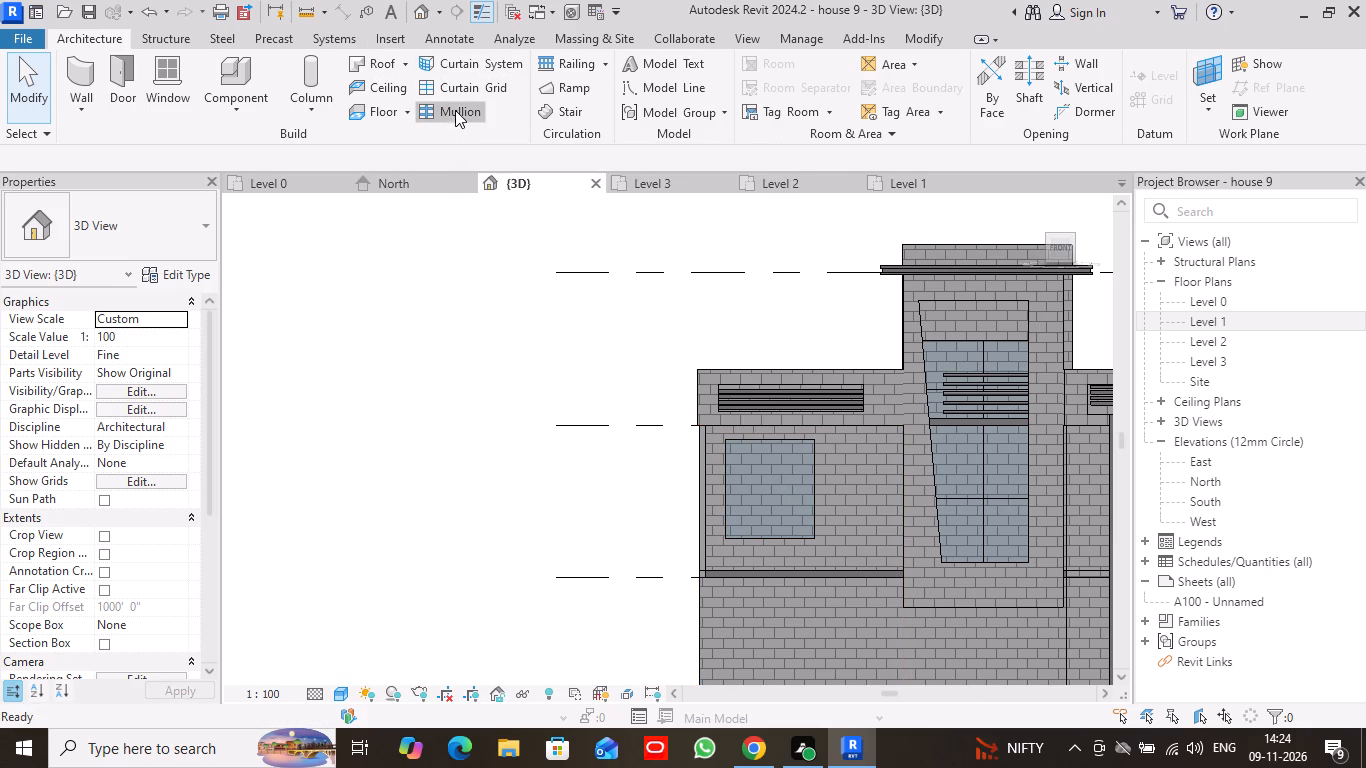
click(768, 444)
click(726, 488)
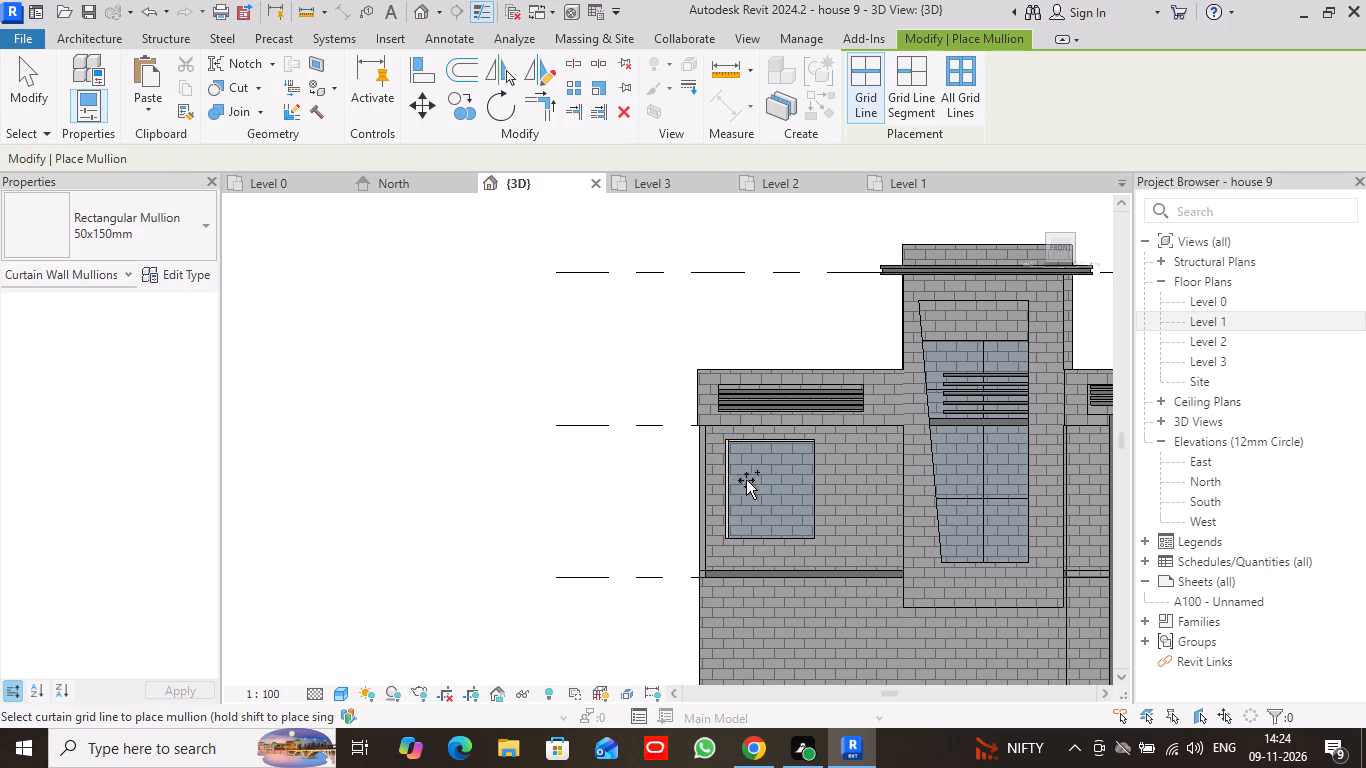
click(772, 534)
click(811, 494)
Add a vertical curtain grid line at the middle of the front-left window, 3'-2 1/2" from each side.
scroll(761, 481, up, 4)
scroll(759, 487, down, 1)
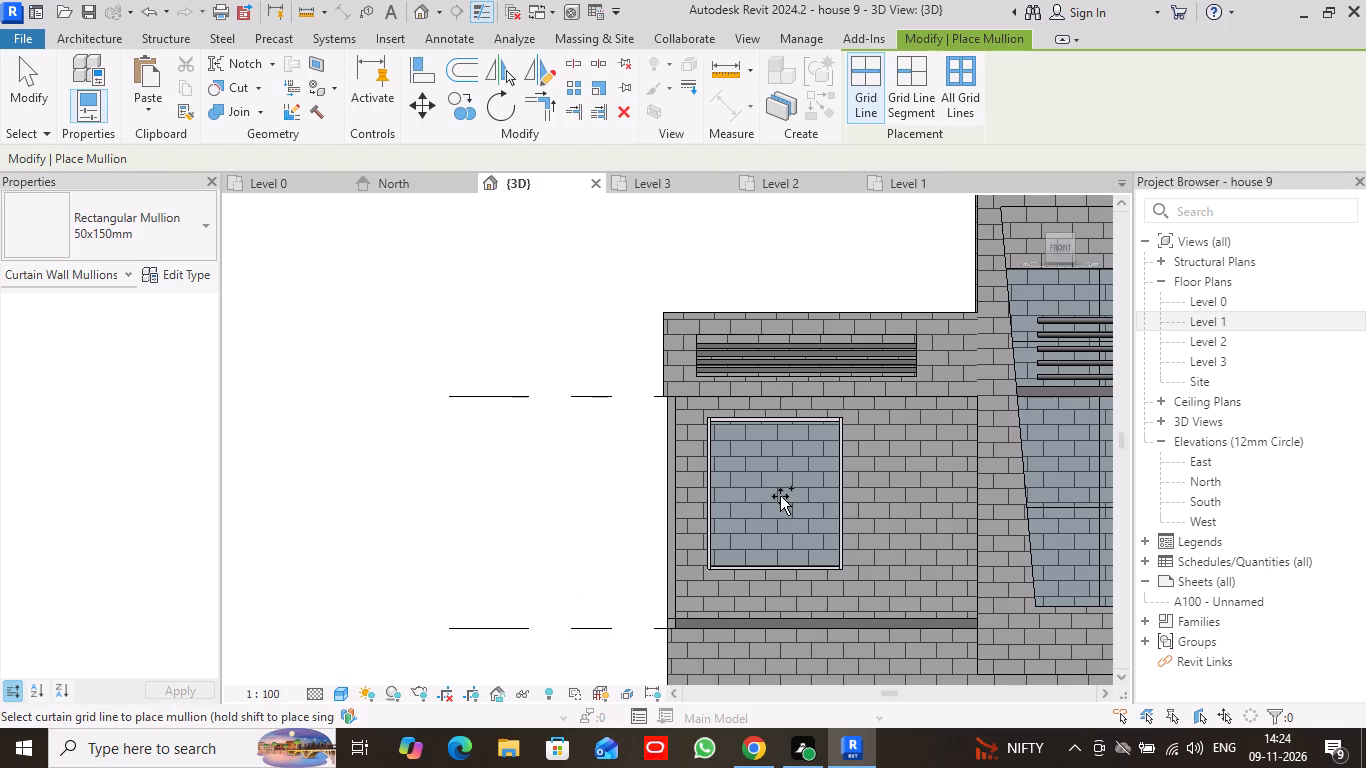
scroll(780, 496, down, 6)
scroll(781, 500, up, 3)
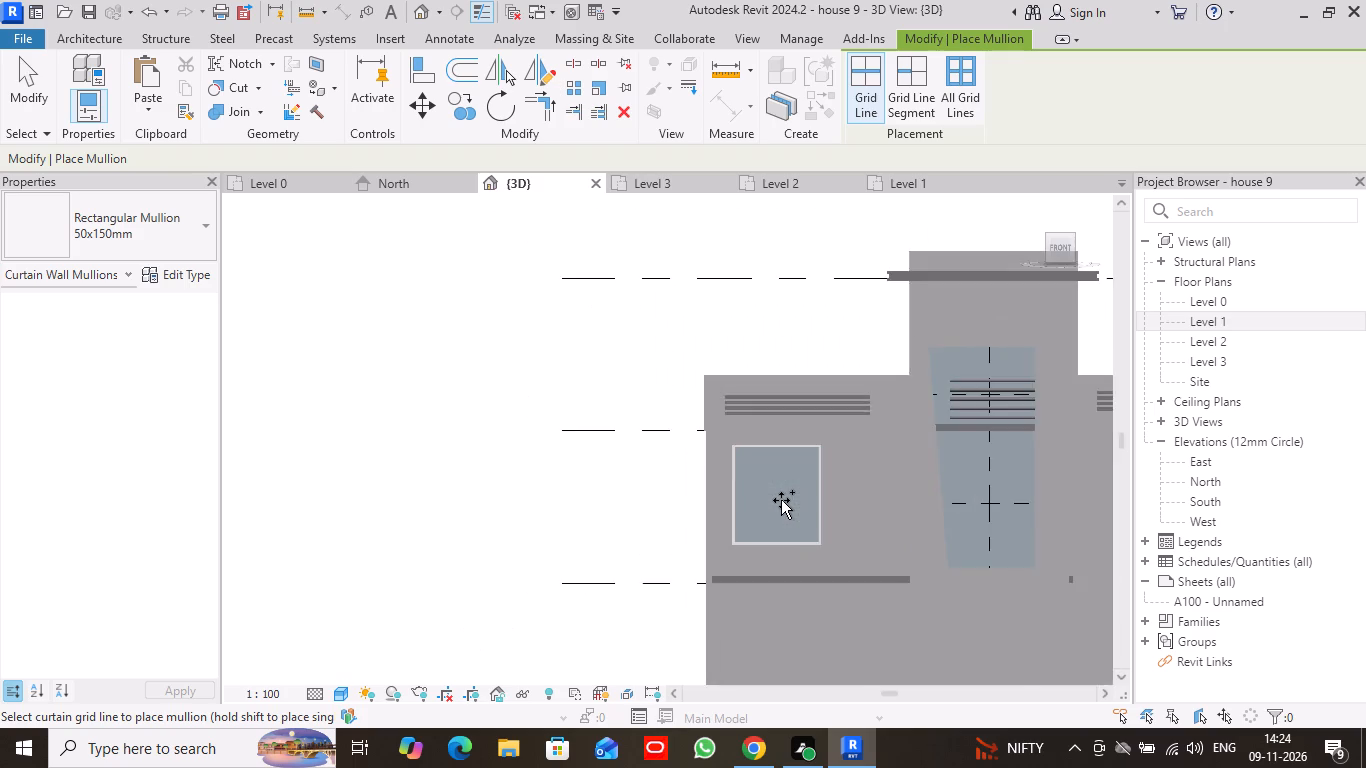
scroll(781, 500, up, 3)
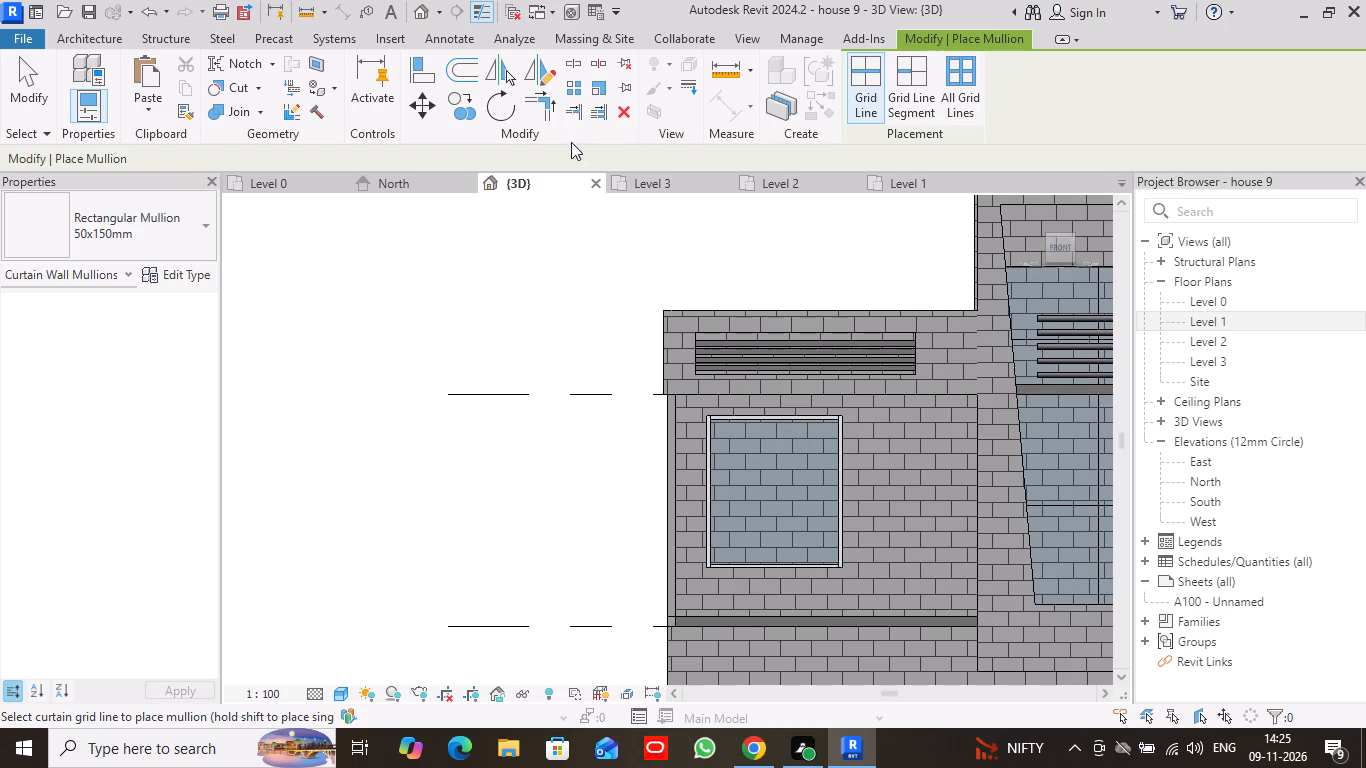
click(73, 39)
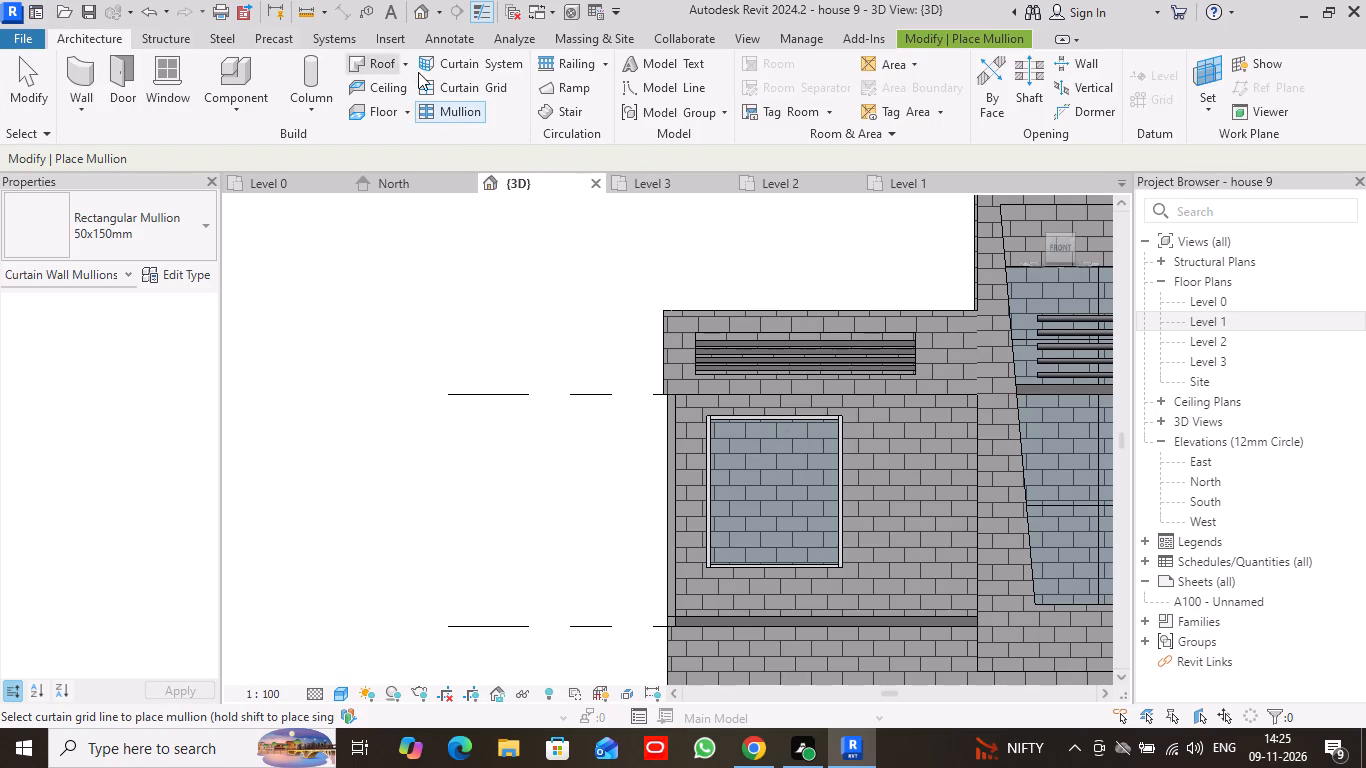
click(475, 89)
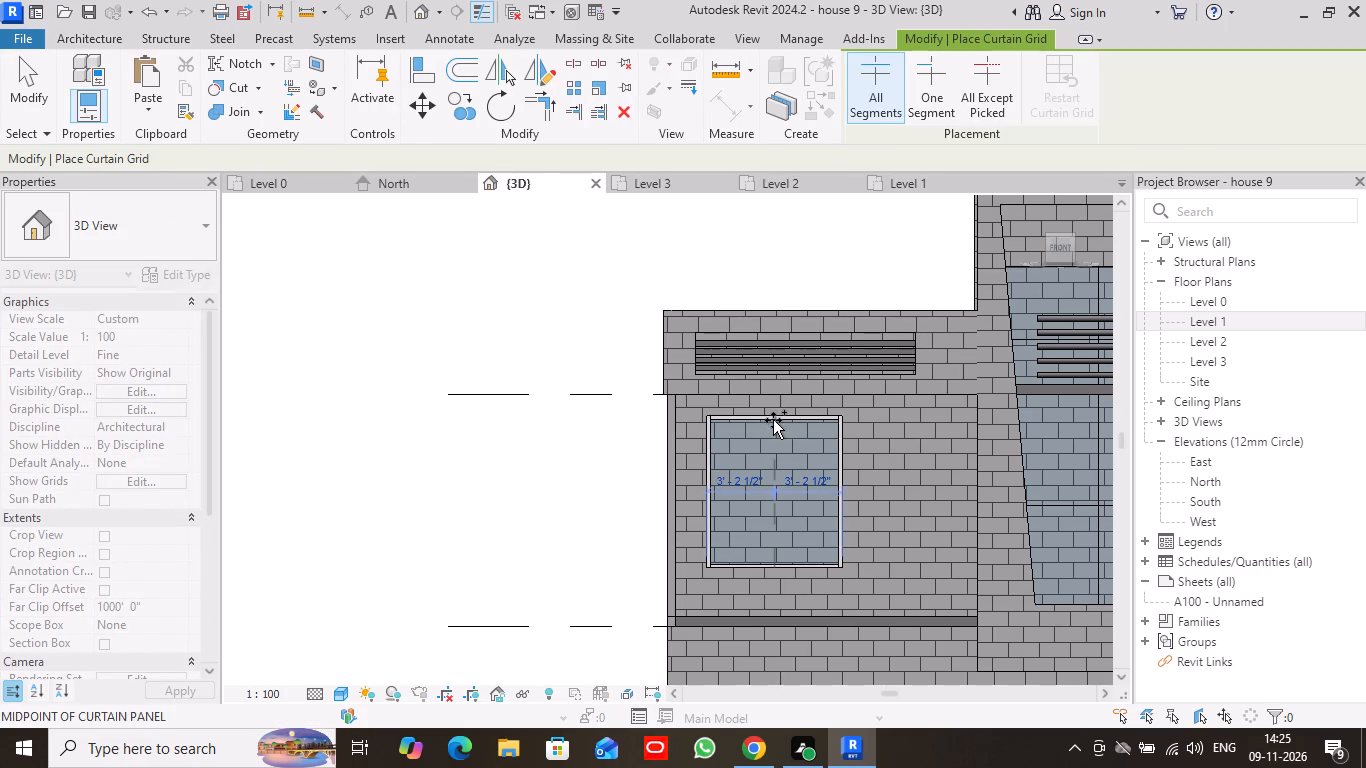
click(776, 450)
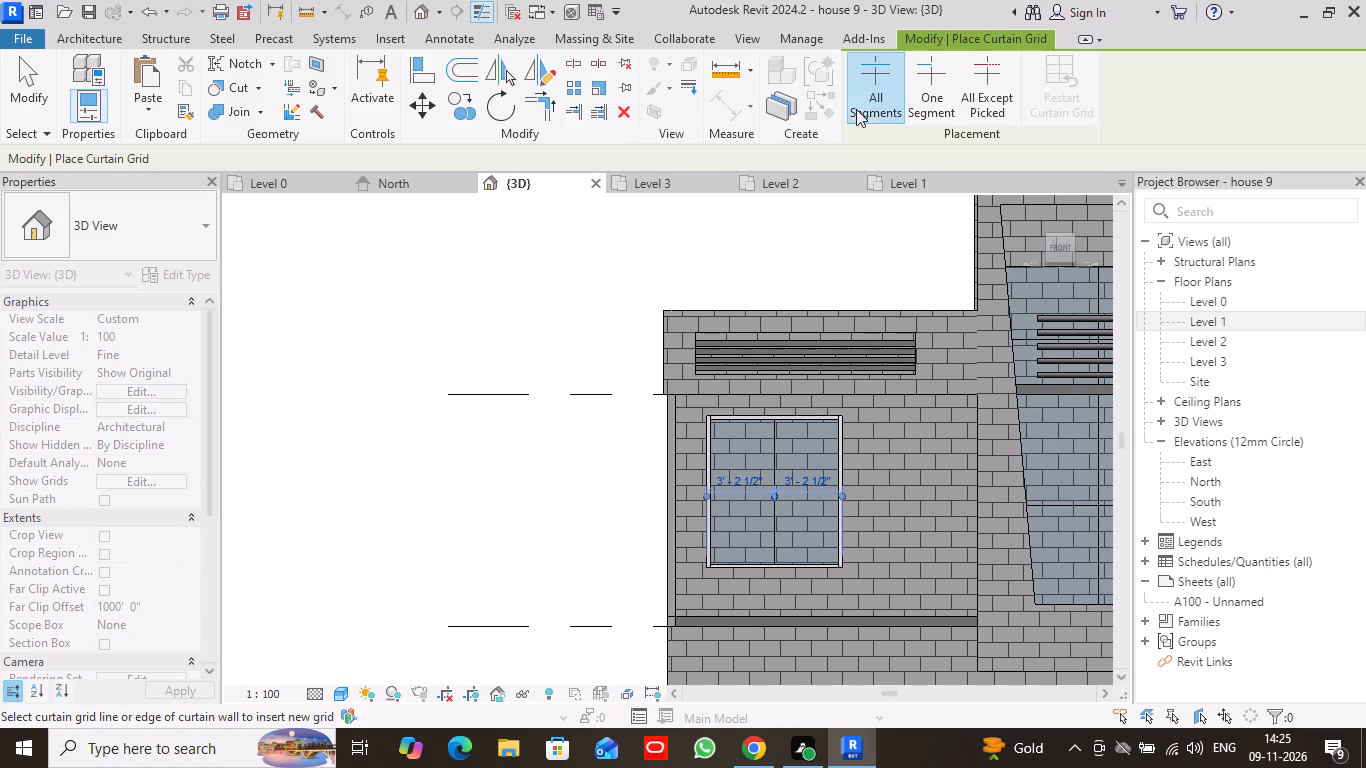
click(35, 87)
Add a vertical curtain grid line at the middle of both stacked windows in the right-hand frame, 3'-0" from each side.
scroll(503, 349, down, 4)
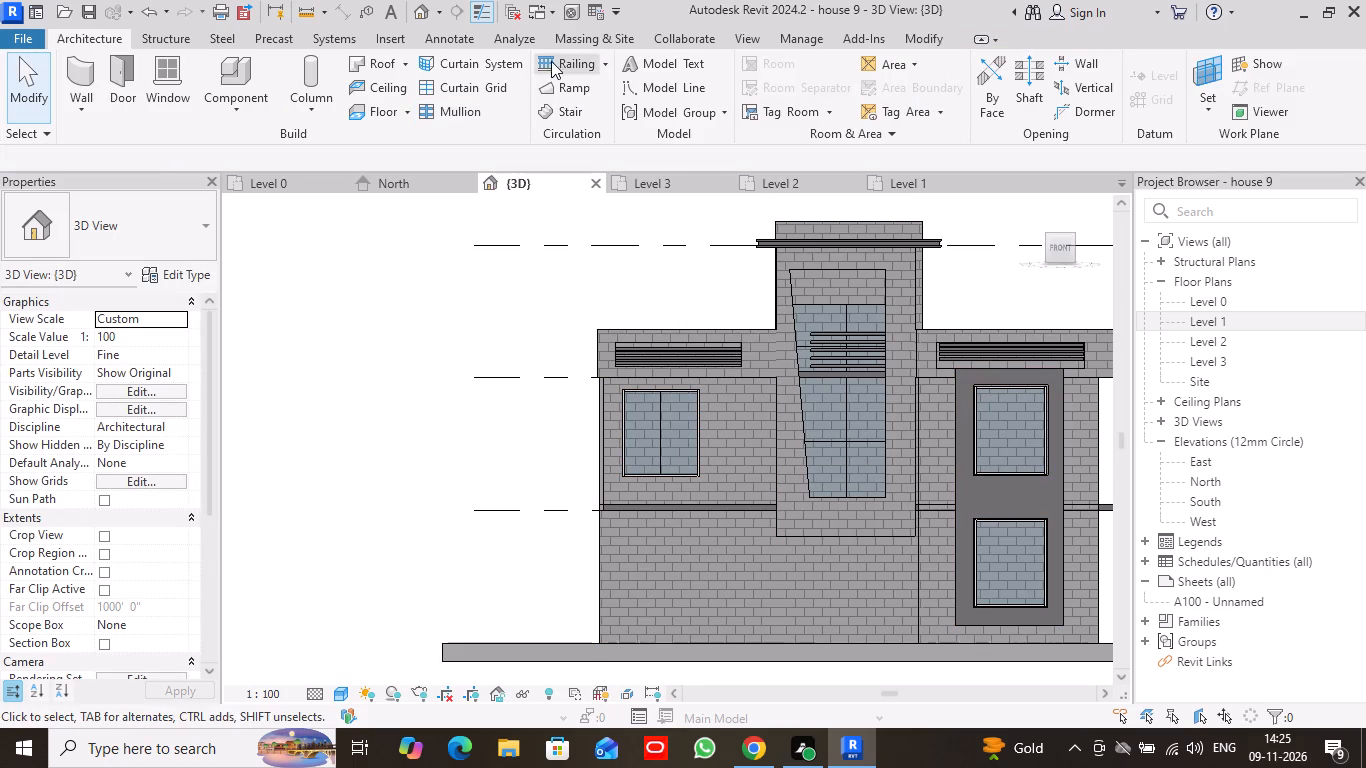
click(486, 85)
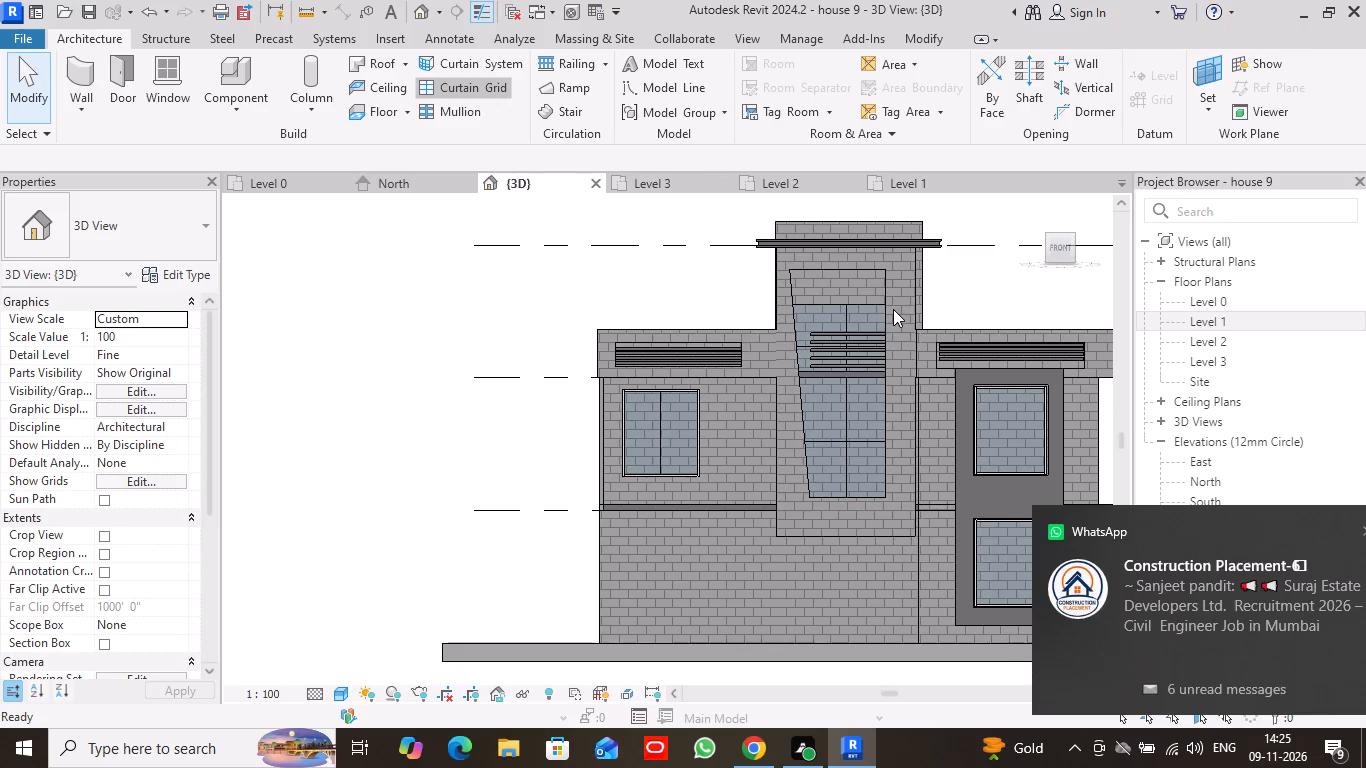
scroll(1039, 425, up, 4)
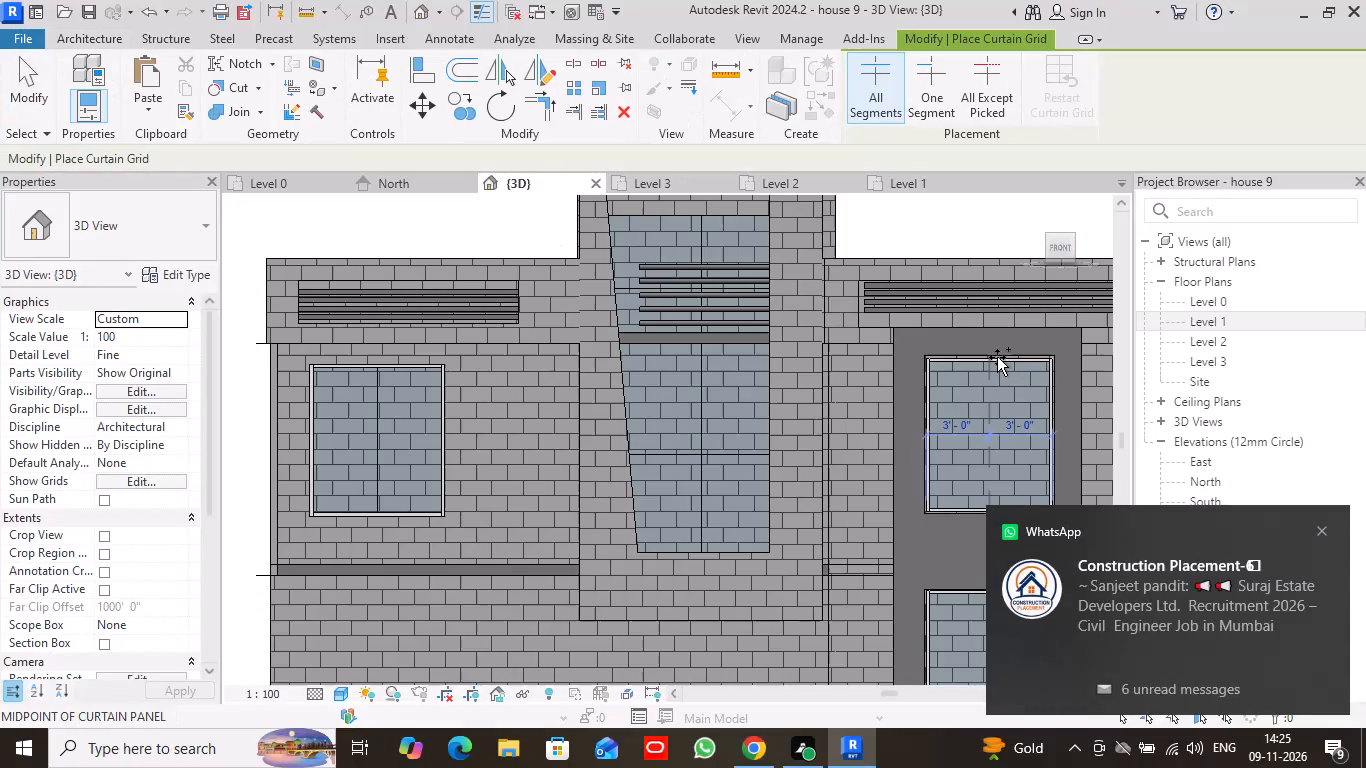
click(985, 363)
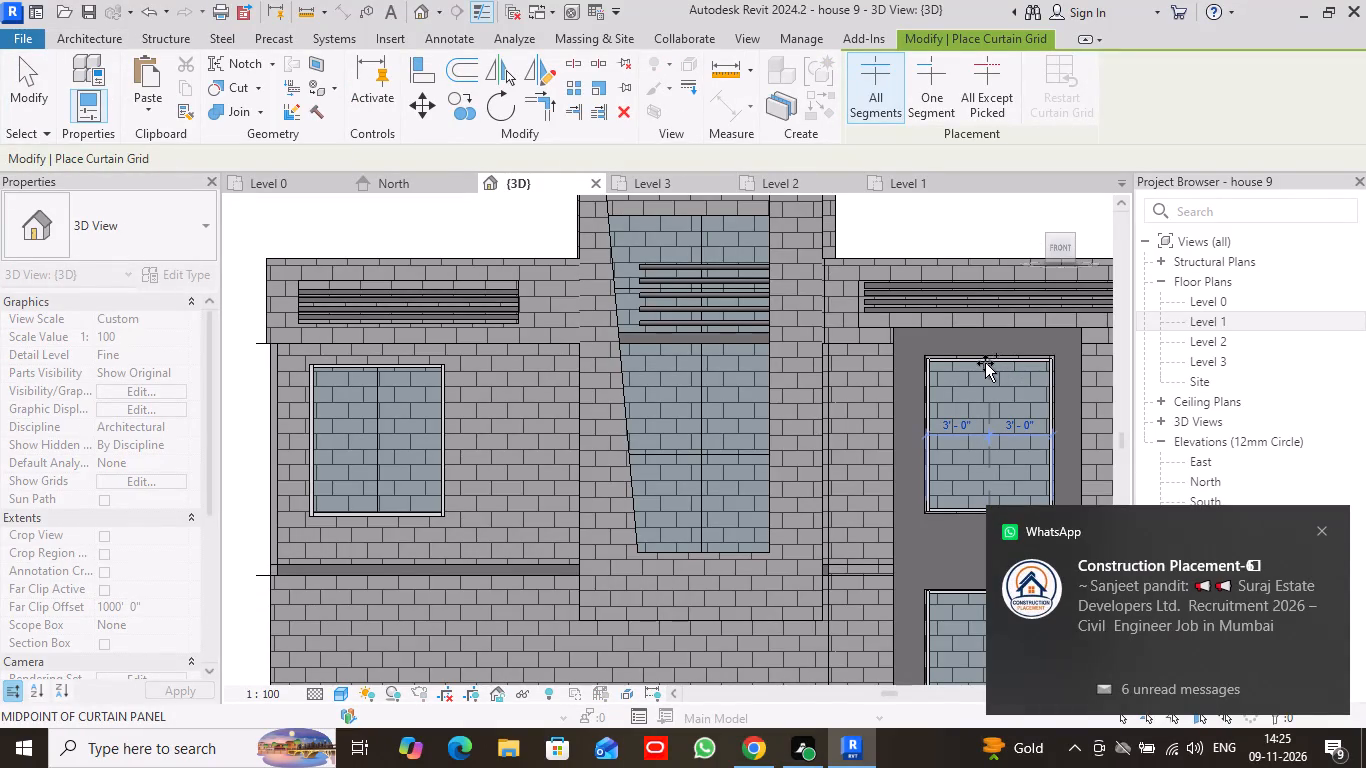
scroll(1004, 439, down, 4)
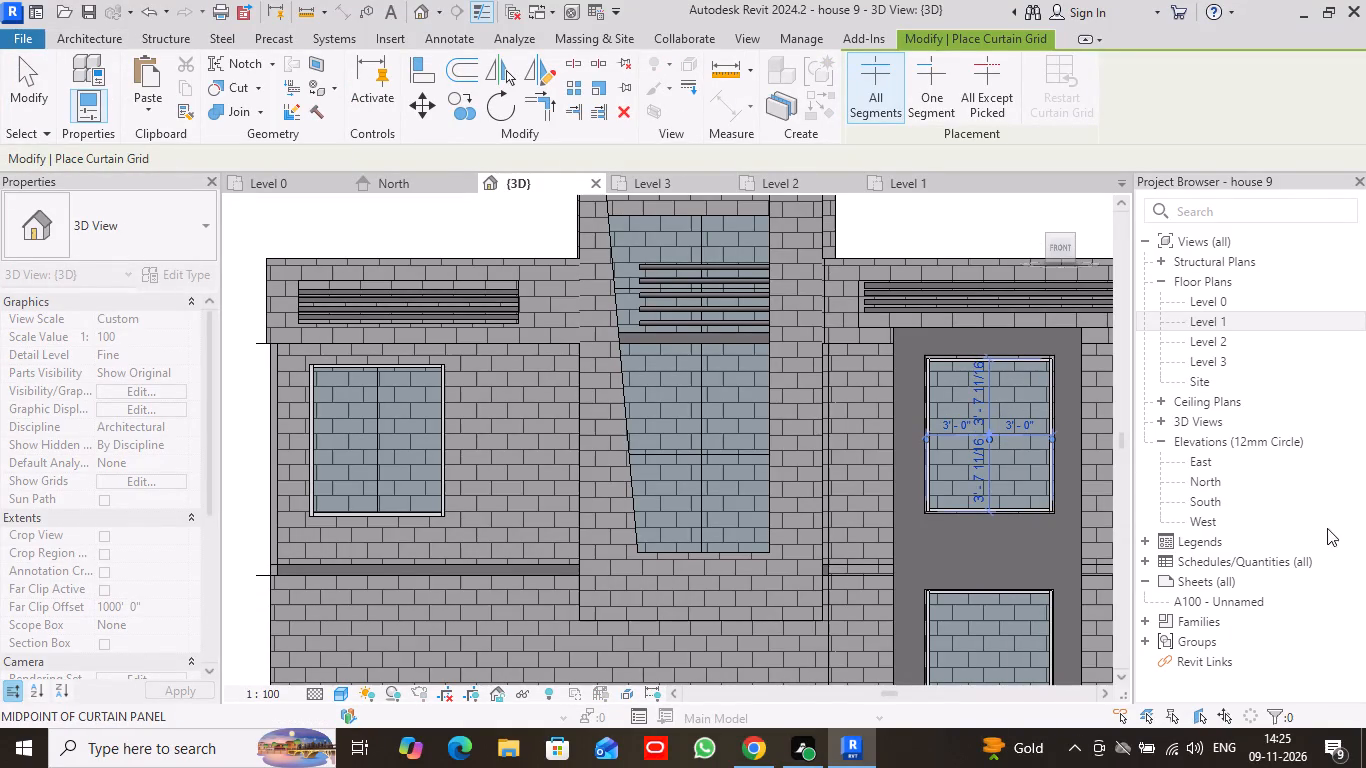
click(985, 601)
scroll(985, 600, down, 4)
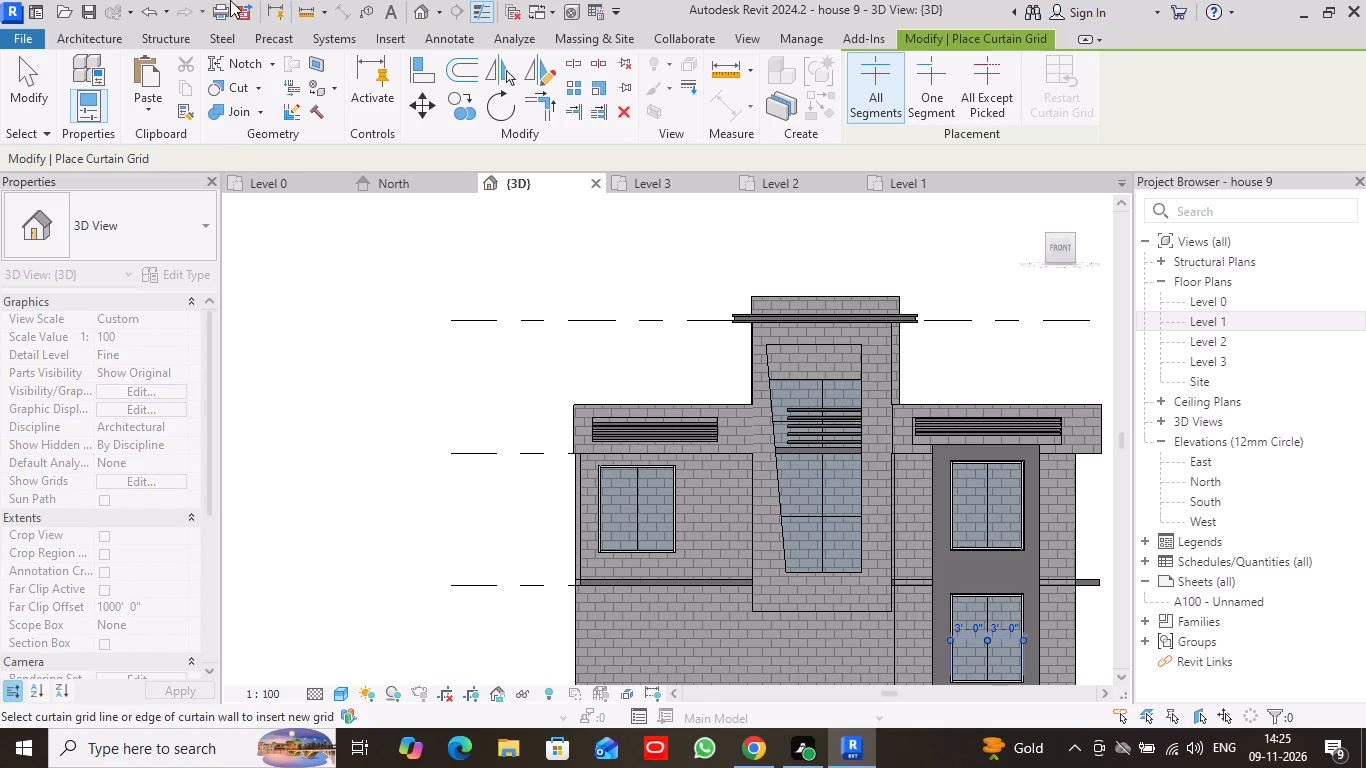
click(34, 103)
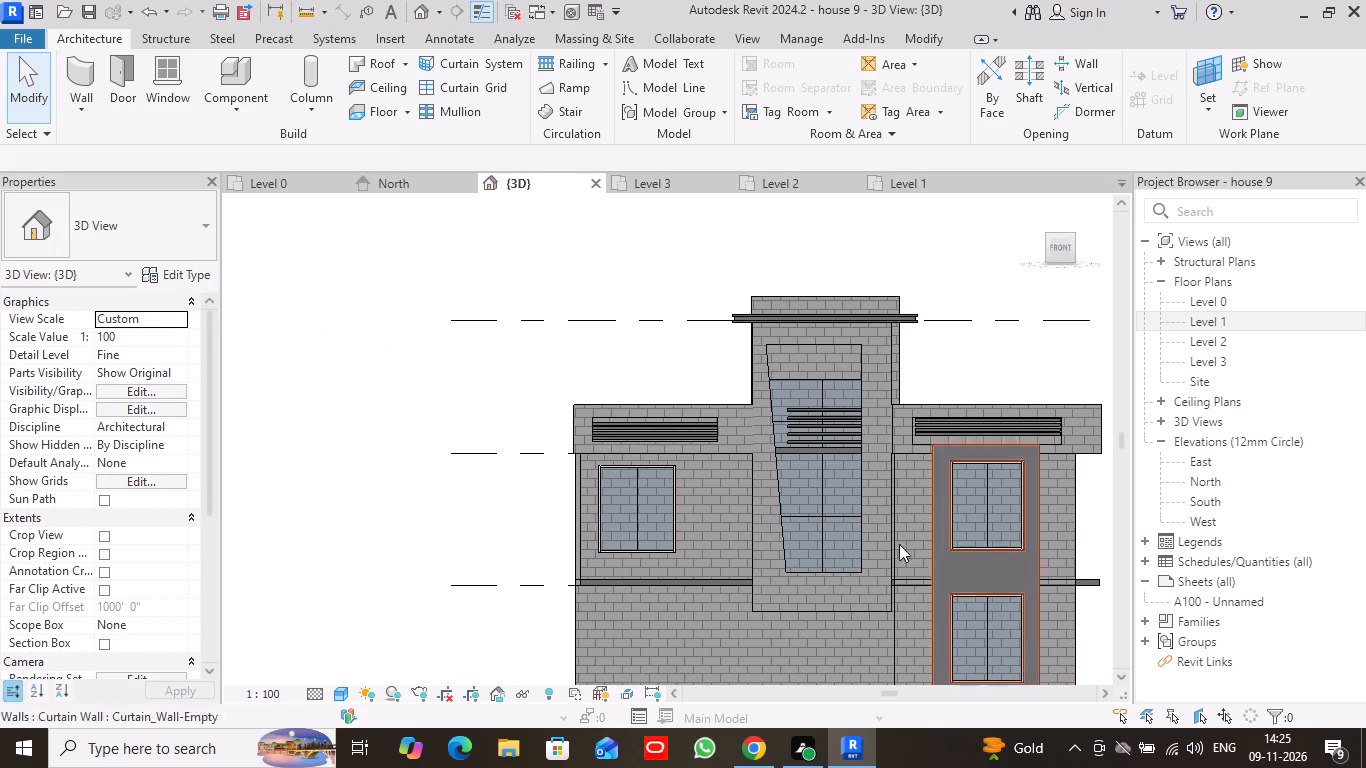
Copy the front-left upper curtain wall window to the clipboard and paste it aligned to Level 0.
click(657, 475)
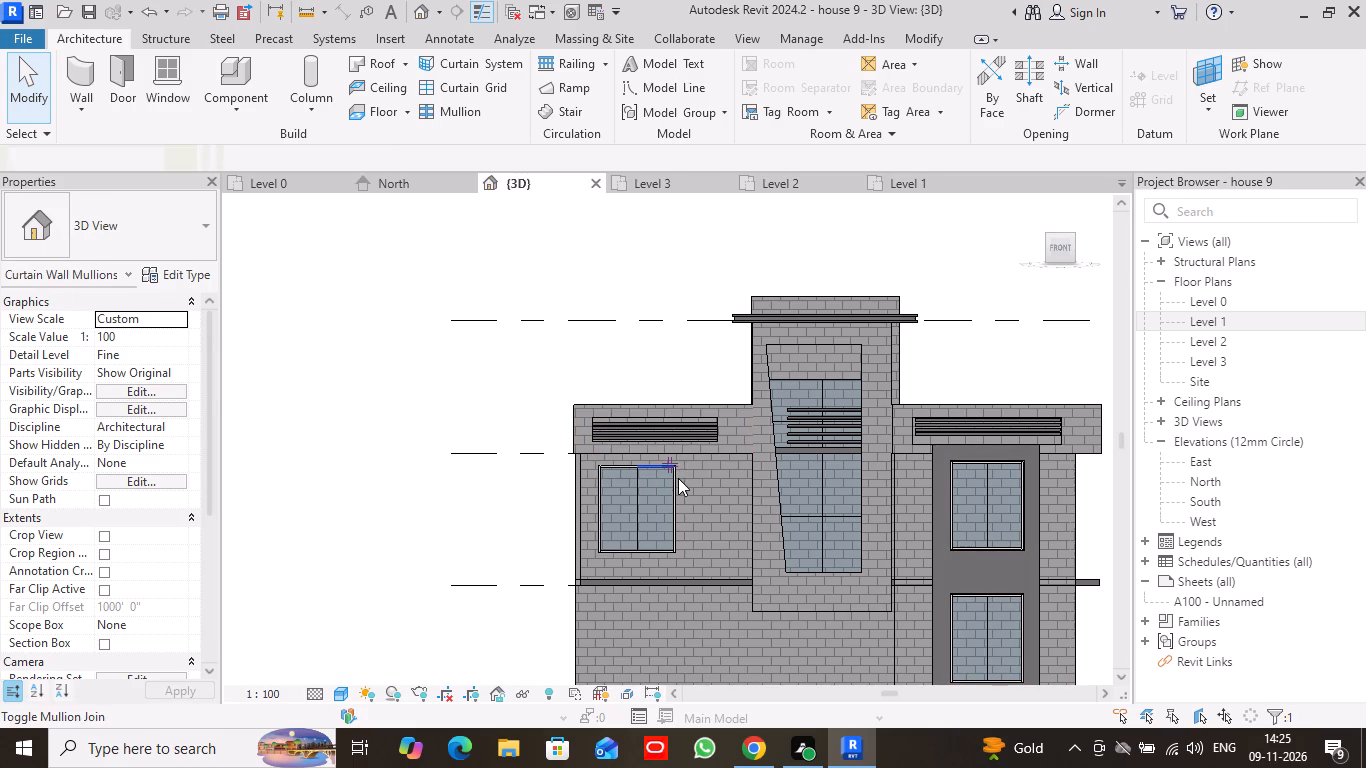
click(35, 98)
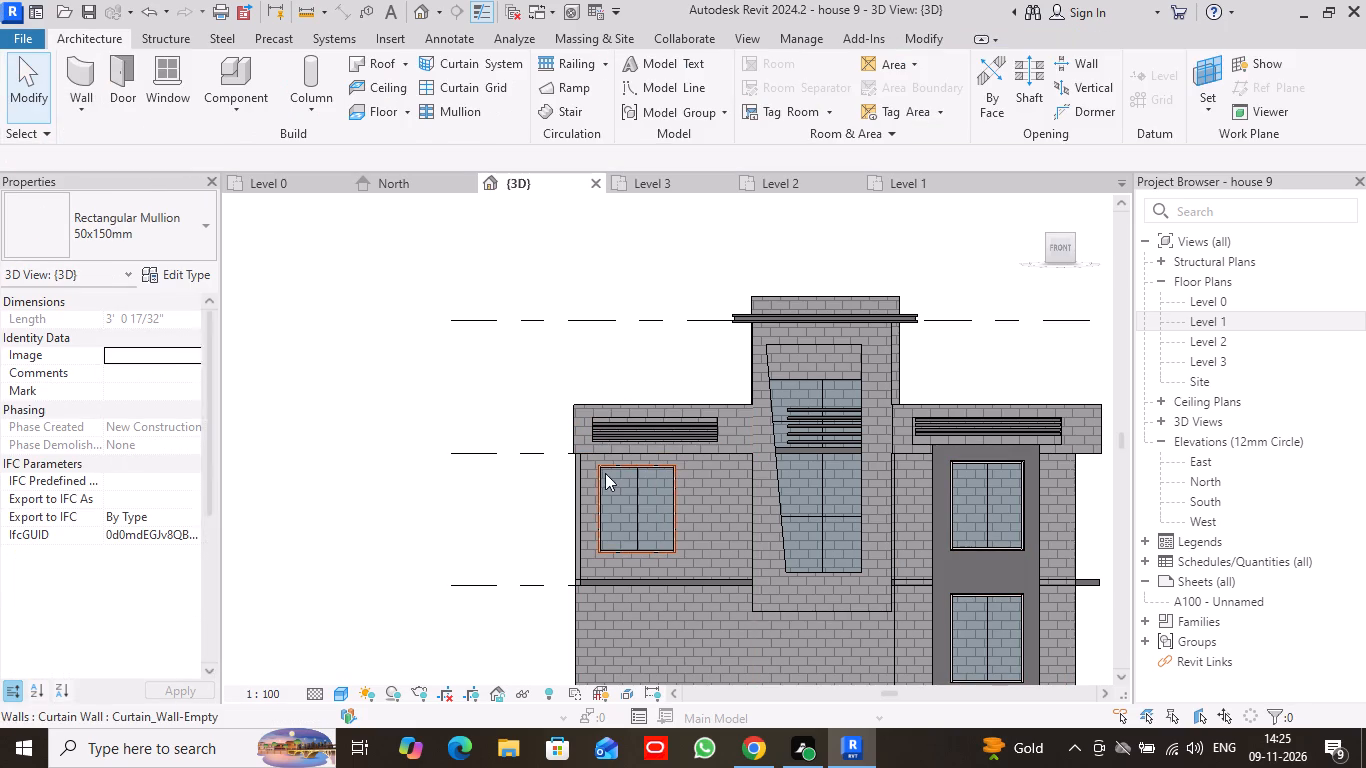
click(599, 467)
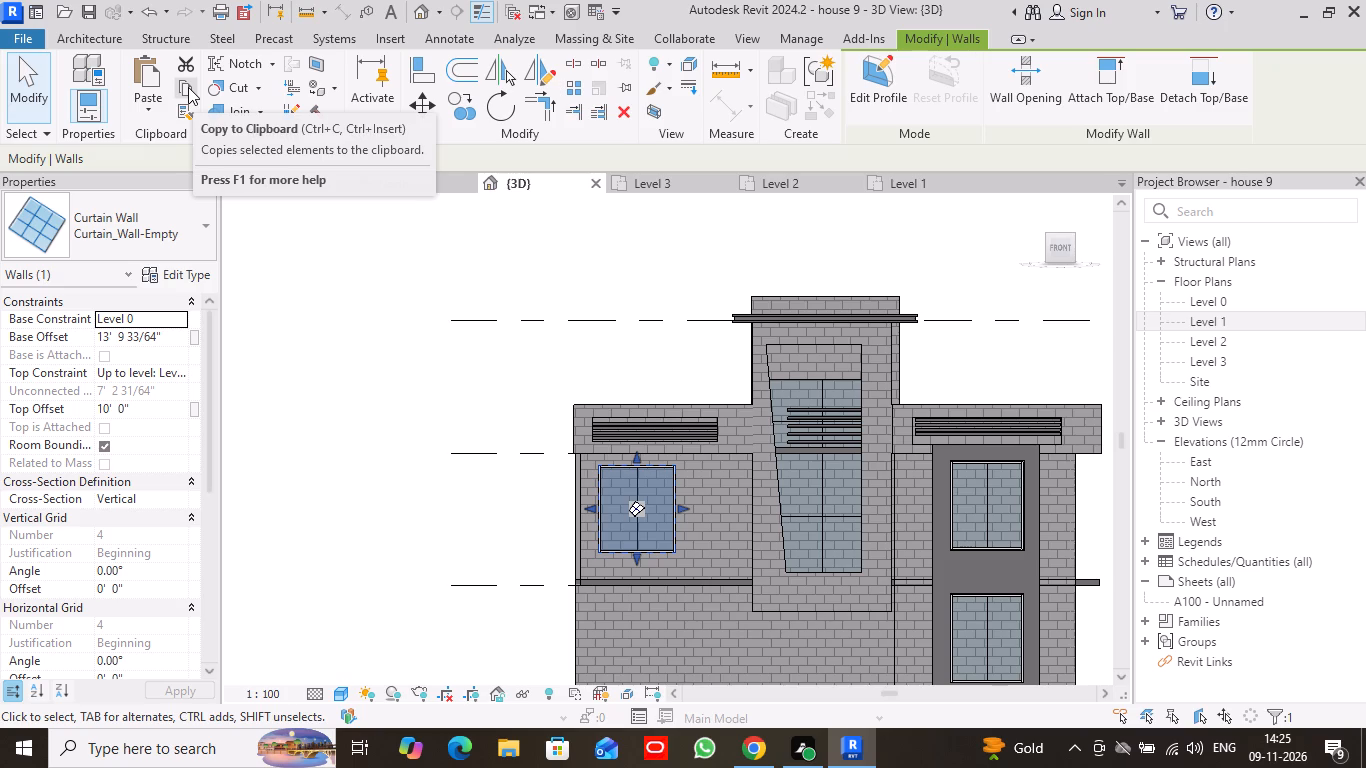
click(188, 87)
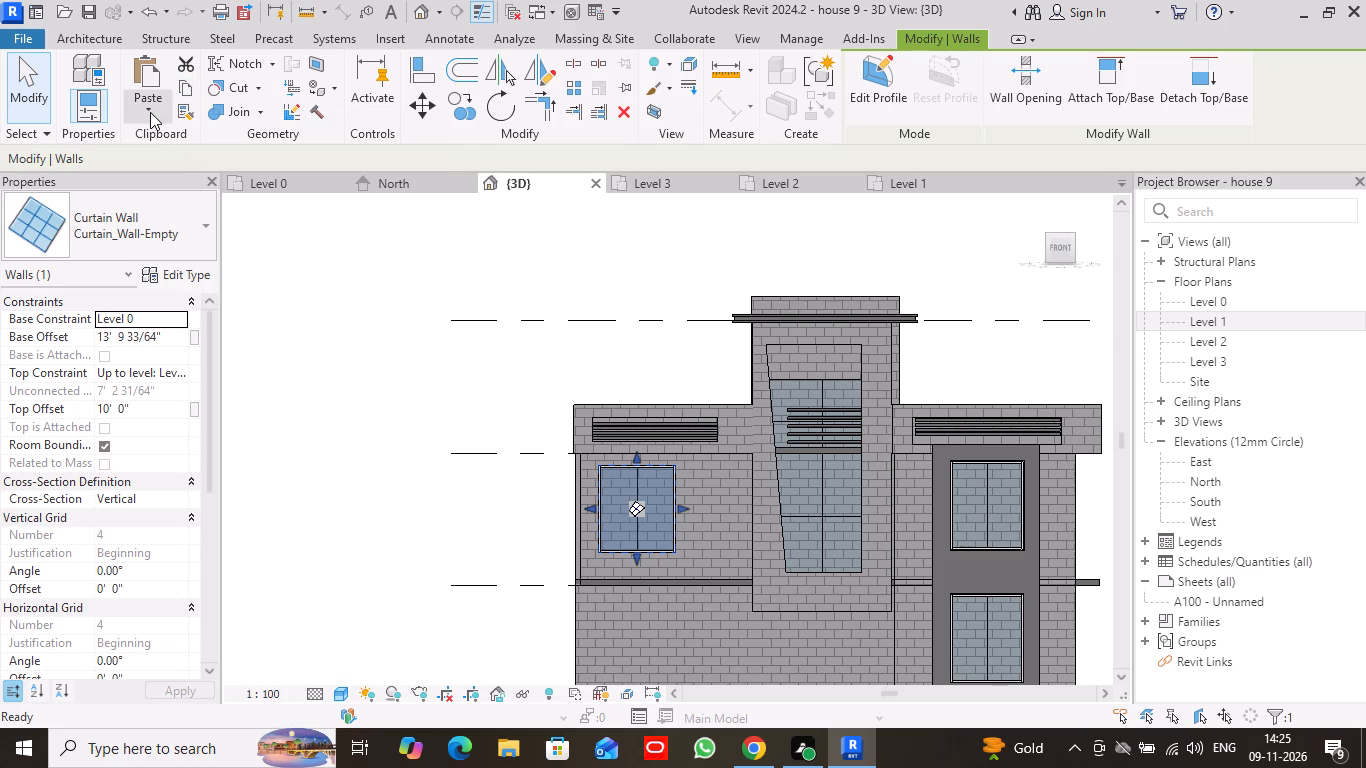
click(149, 112)
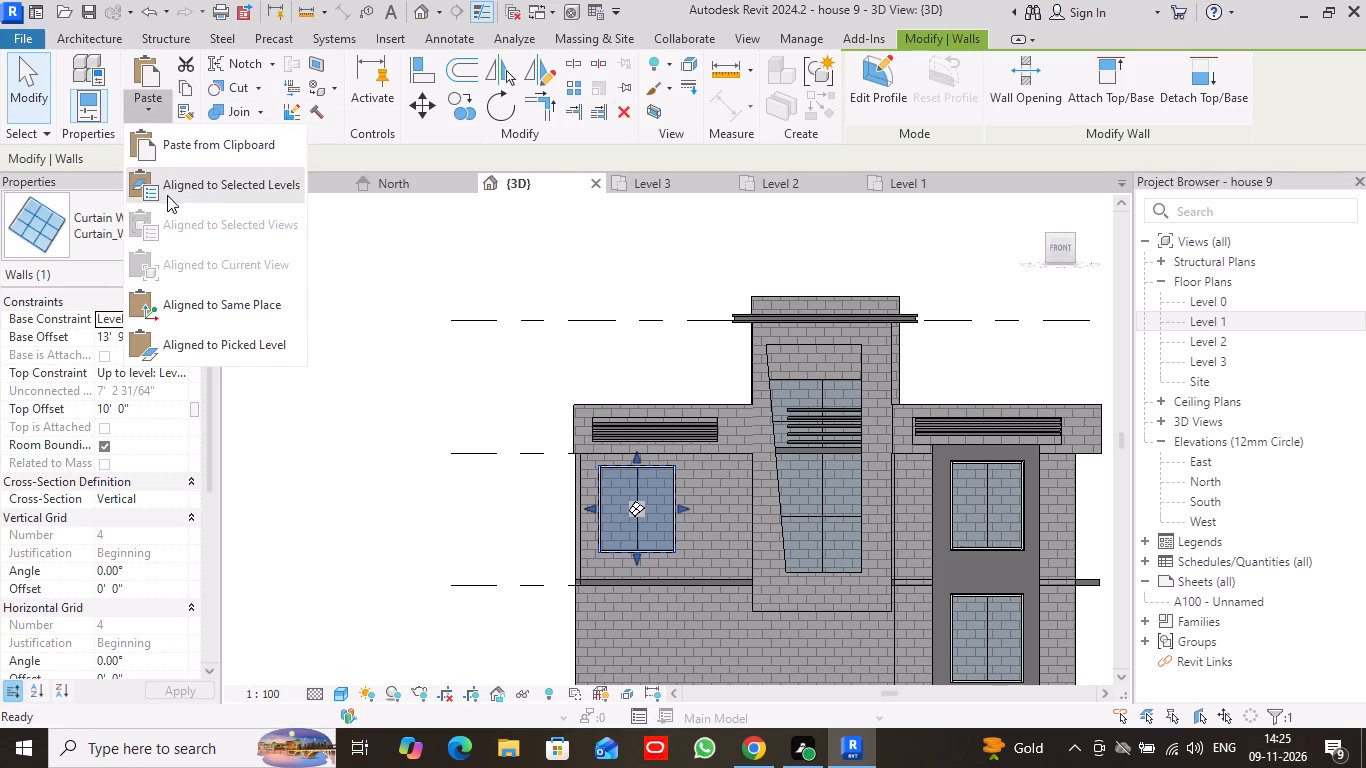
click(211, 188)
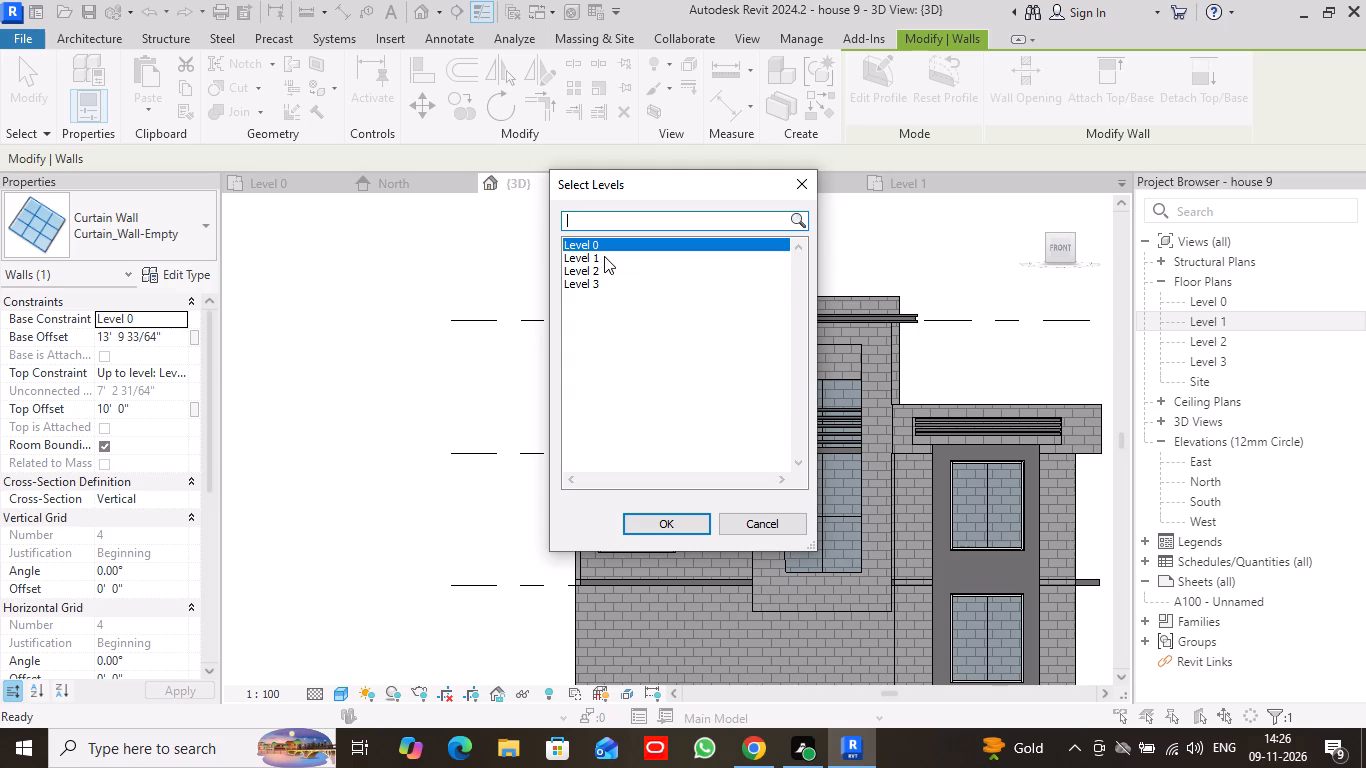
click(681, 519)
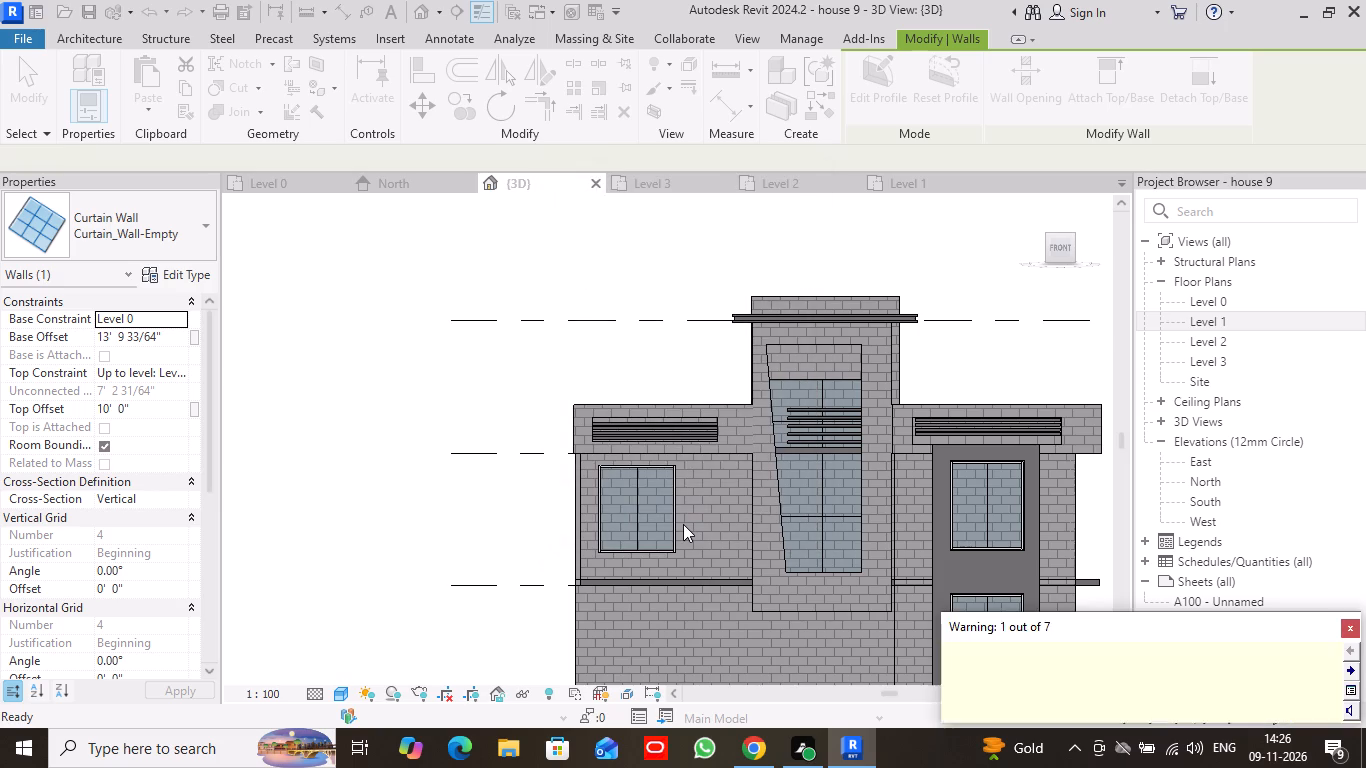
click(1351, 627)
Copy the front-left upper curtain wall to the clipboard again and paste it aligned to Level 0.
scroll(812, 538, down, 3)
middle_drag(754, 596, 687, 506)
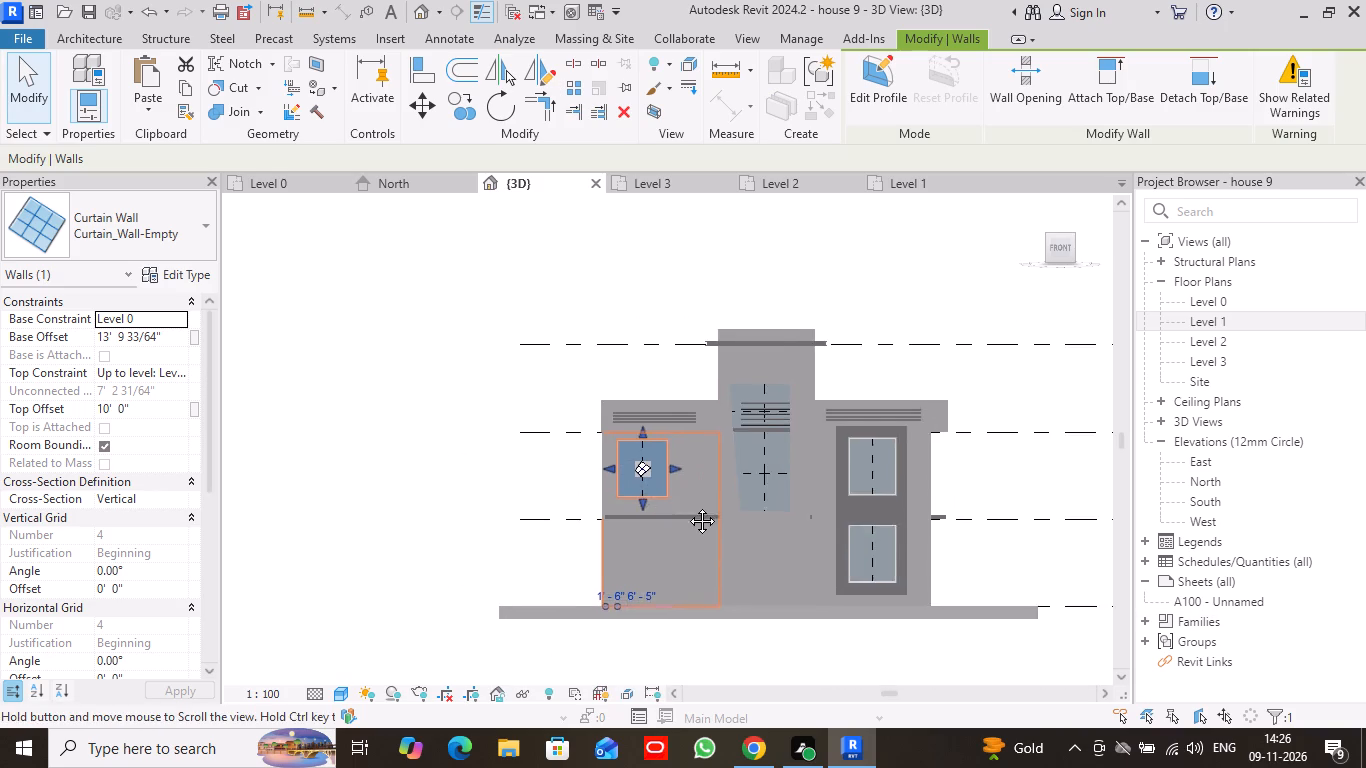
middle_drag(687, 506, 687, 499)
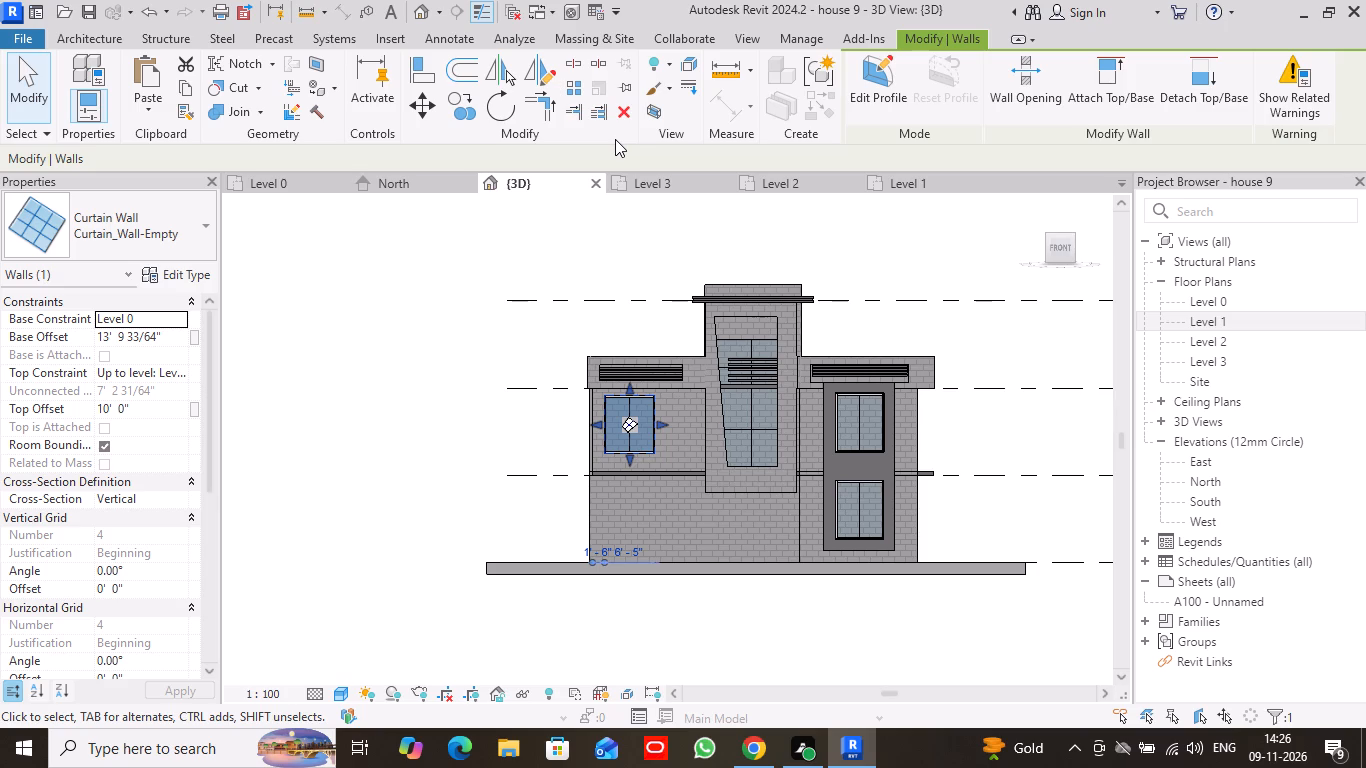
click(183, 85)
click(149, 106)
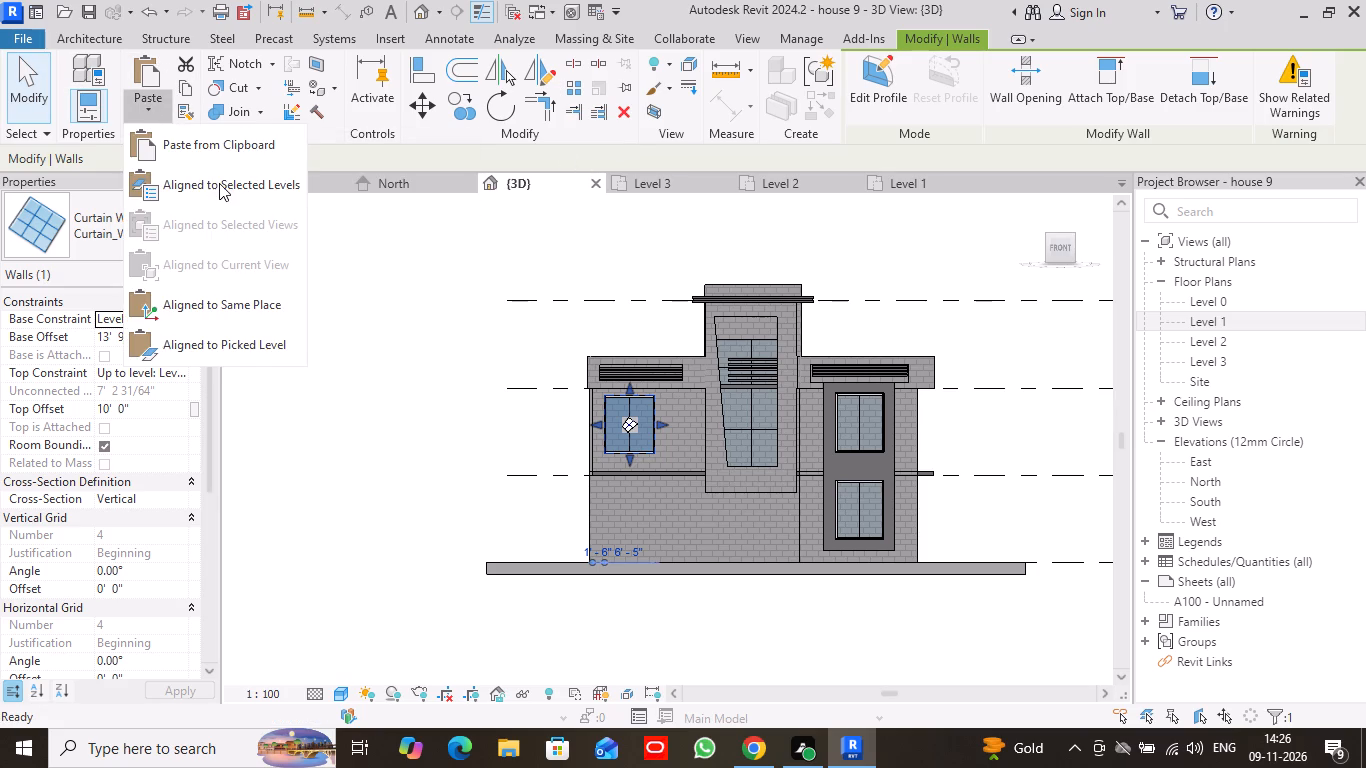
click(220, 183)
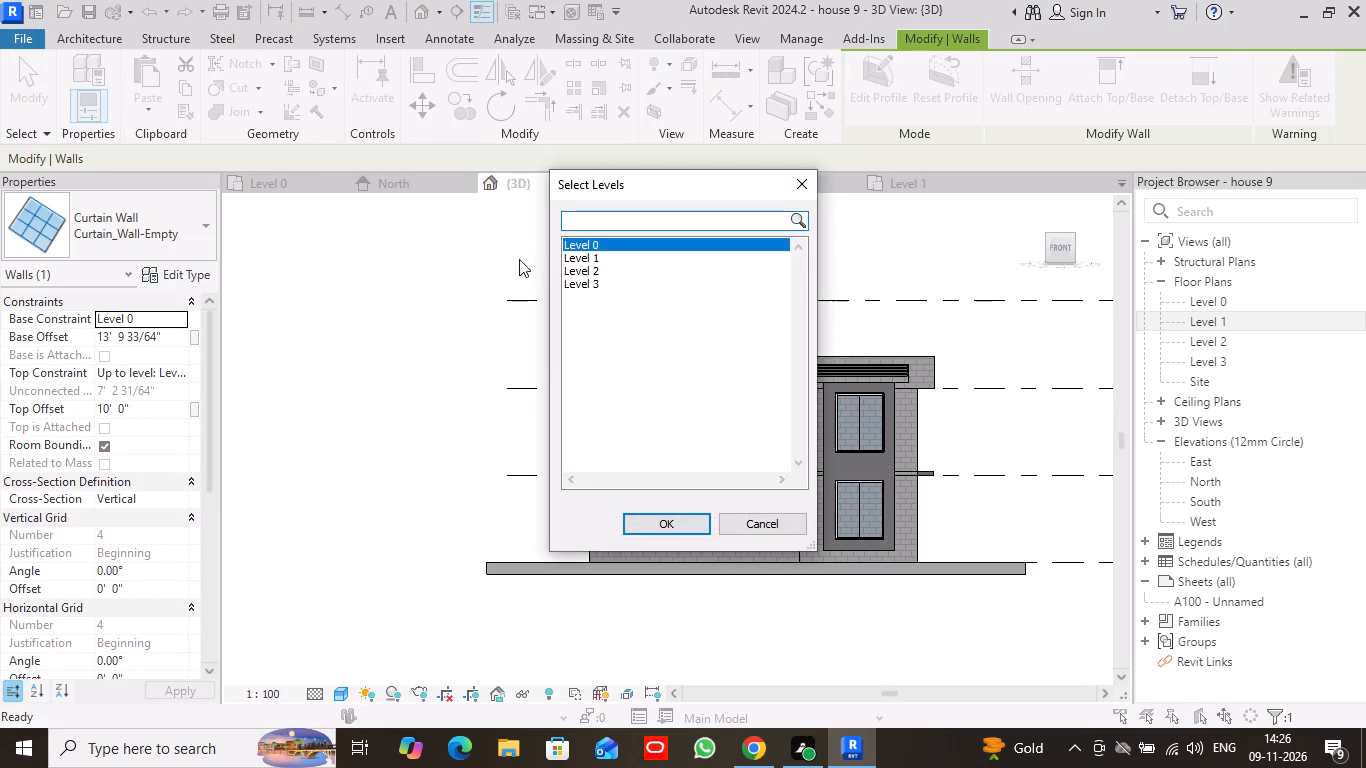
click(600, 245)
click(664, 518)
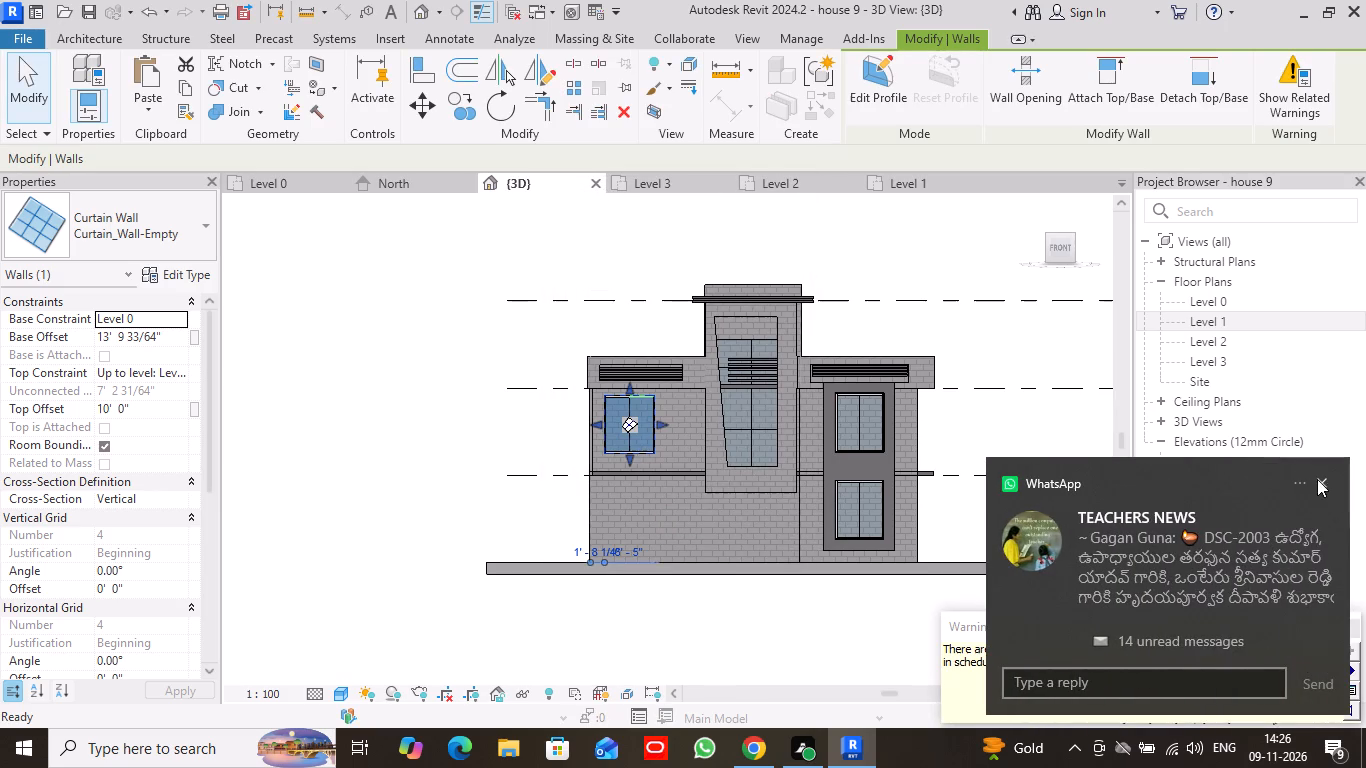
click(1319, 478)
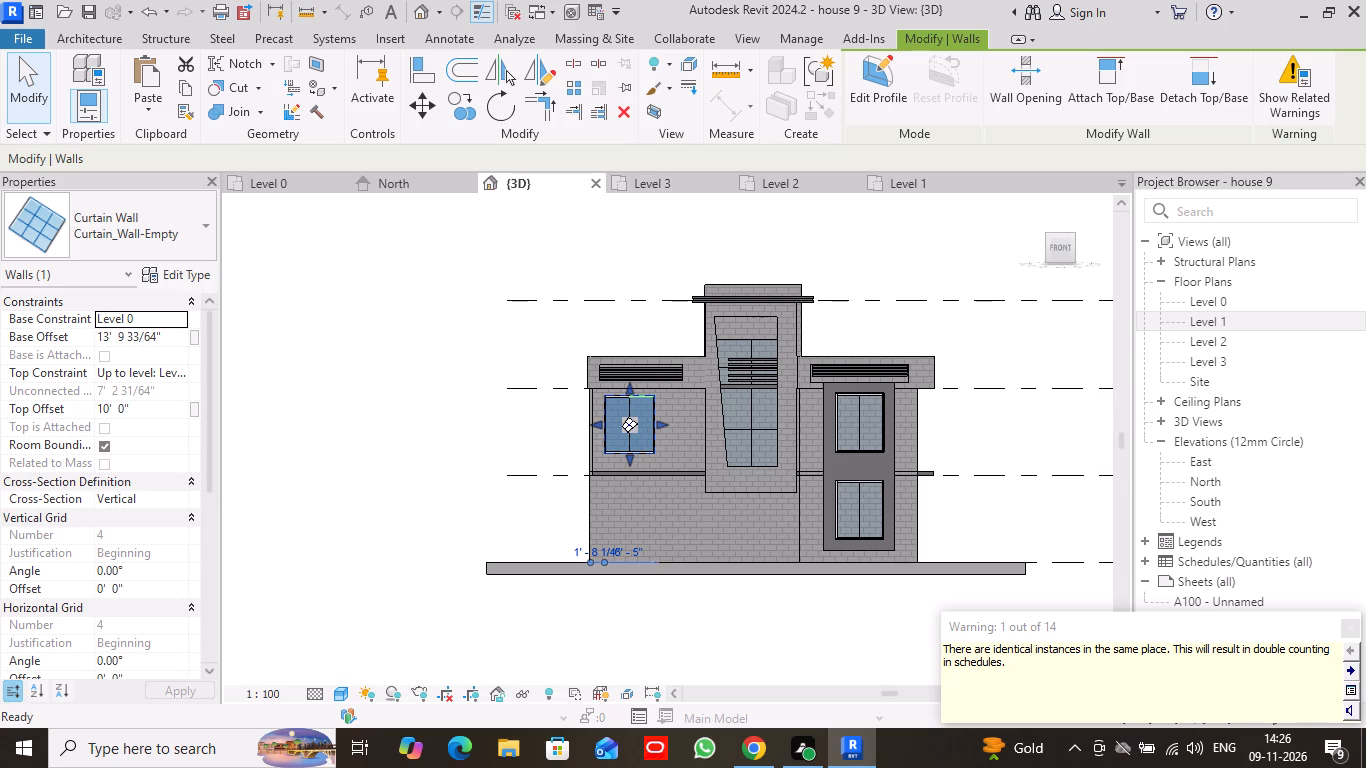
click(1350, 627)
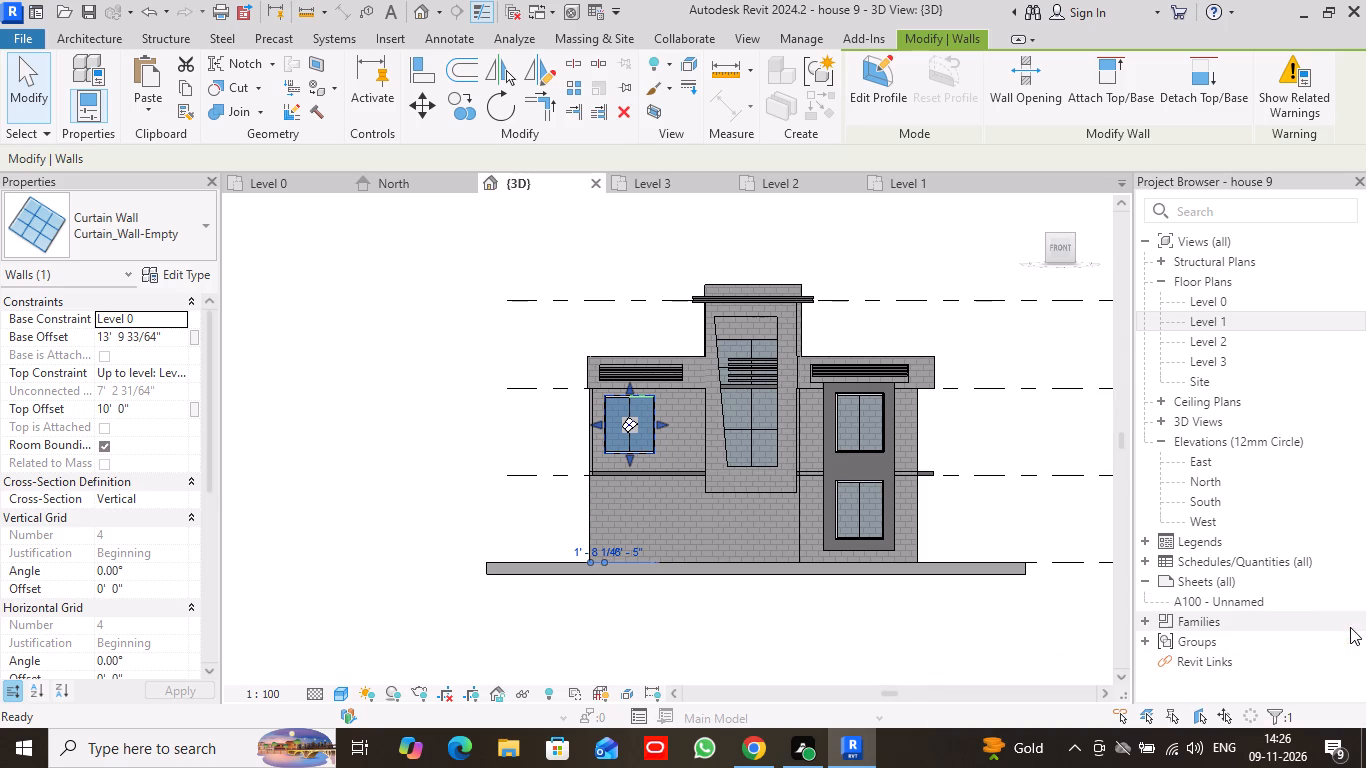
click(19, 87)
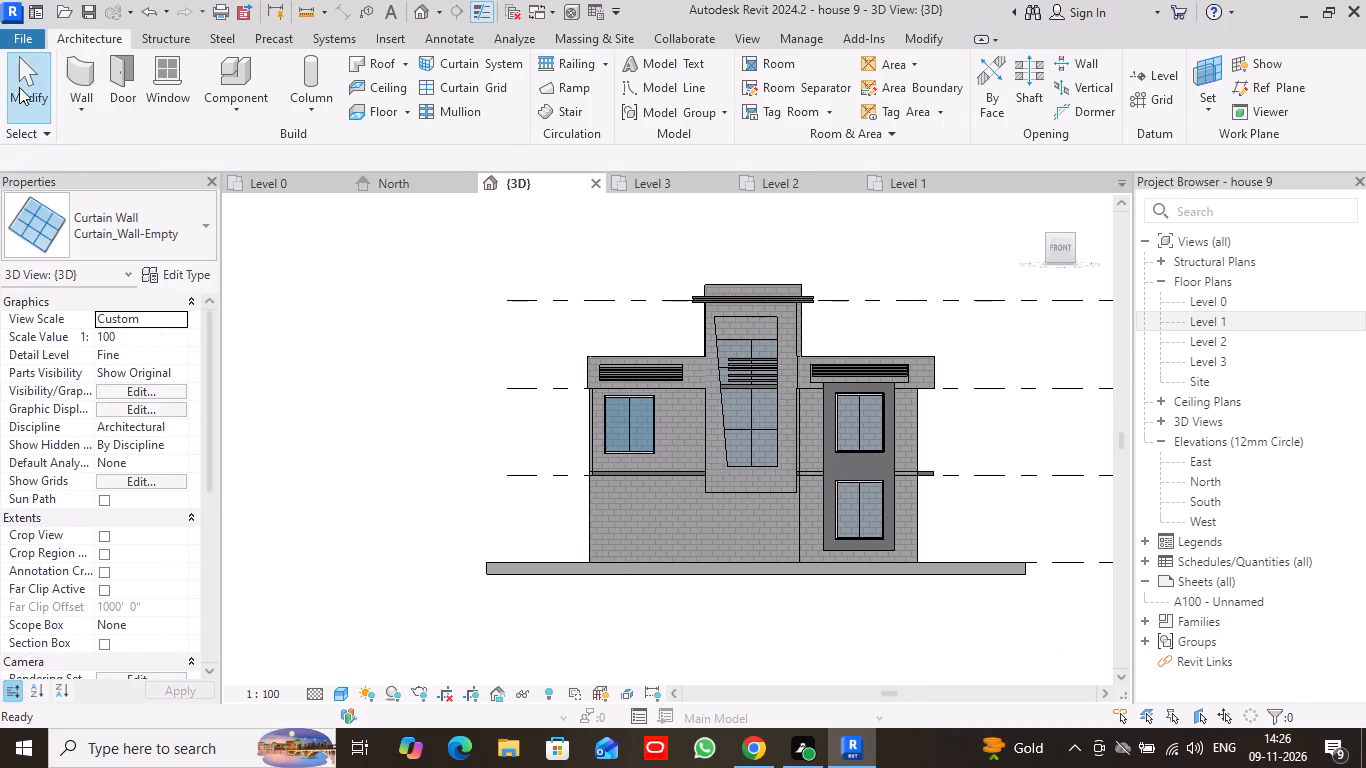
Examine the front-left window and surrounding facade from an oblique 3D angle, and return to the front view.
scroll(598, 402, down, 4)
scroll(985, 269, up, 2)
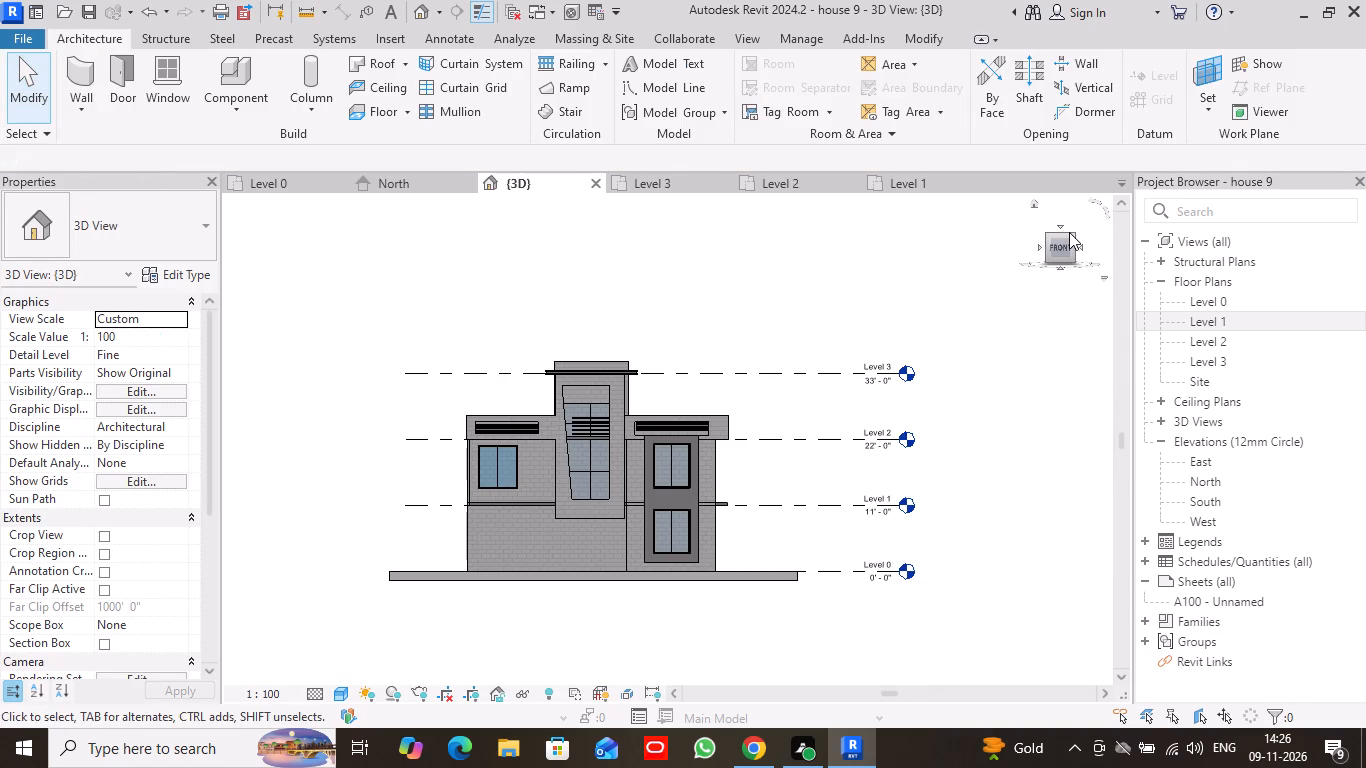
drag(1071, 235, 1025, 255)
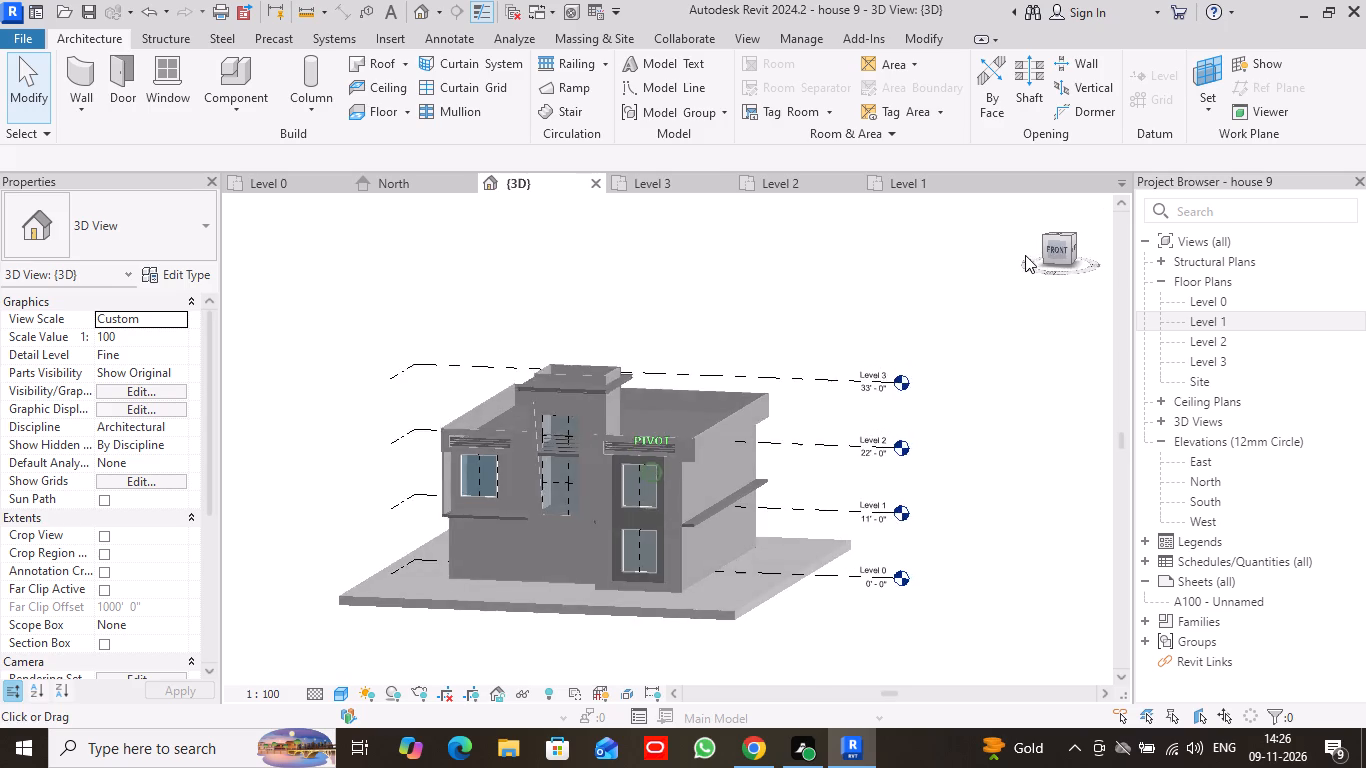
drag(1025, 255, 1006, 263)
scroll(488, 500, up, 4)
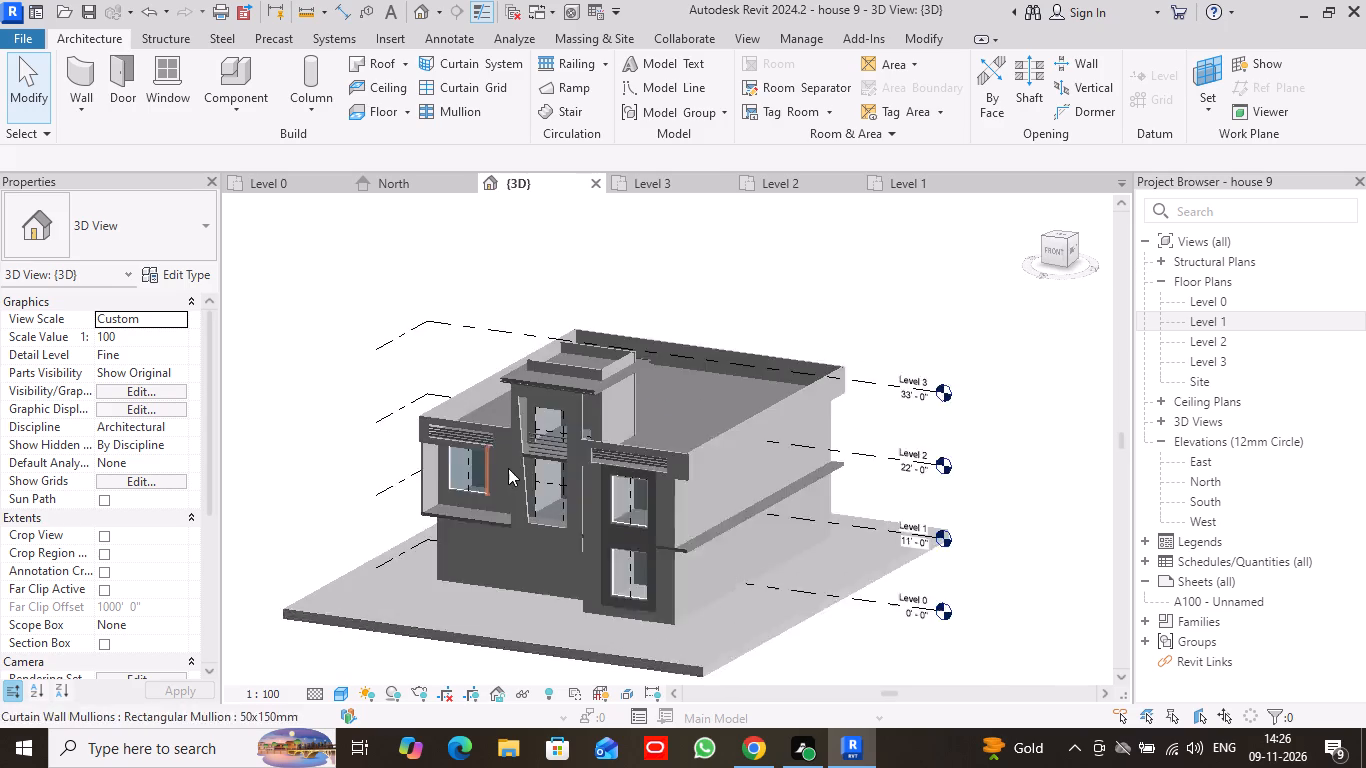
scroll(513, 464, up, 4)
click(1057, 251)
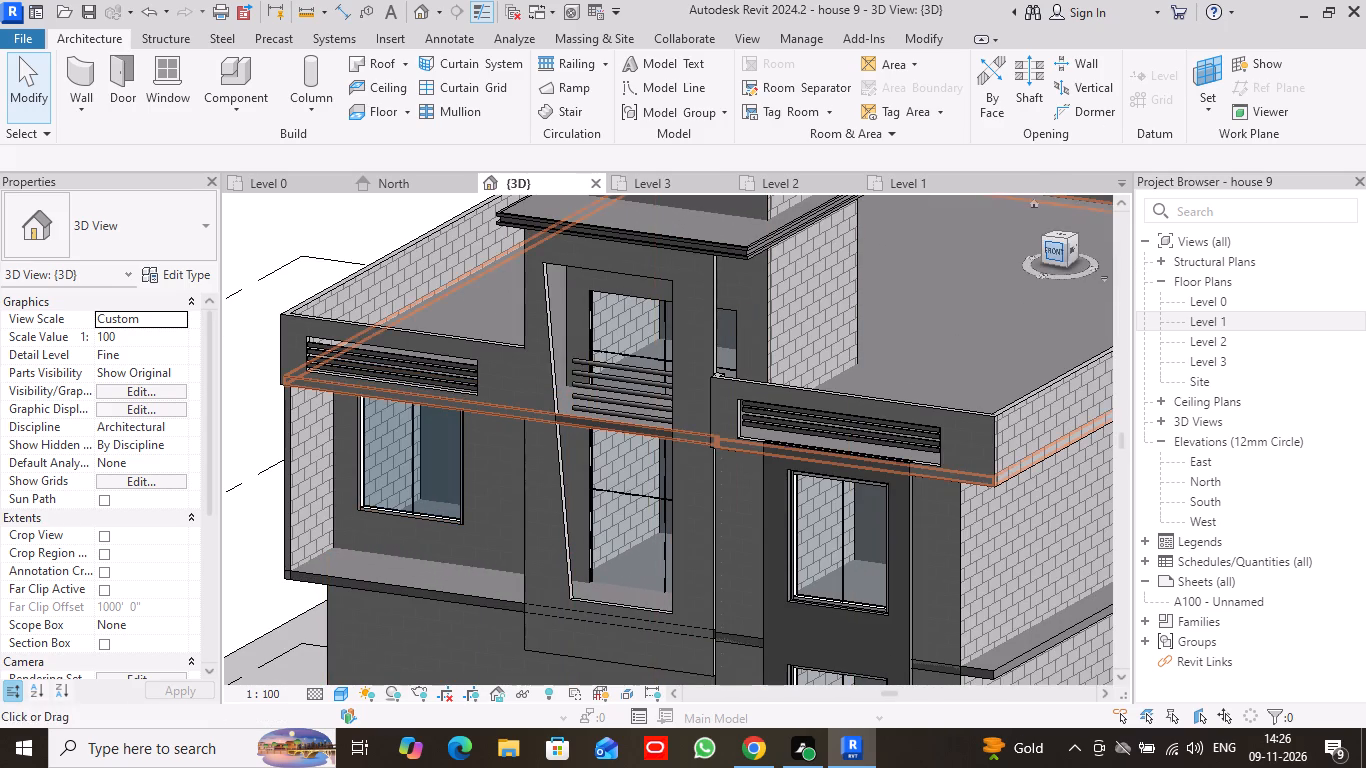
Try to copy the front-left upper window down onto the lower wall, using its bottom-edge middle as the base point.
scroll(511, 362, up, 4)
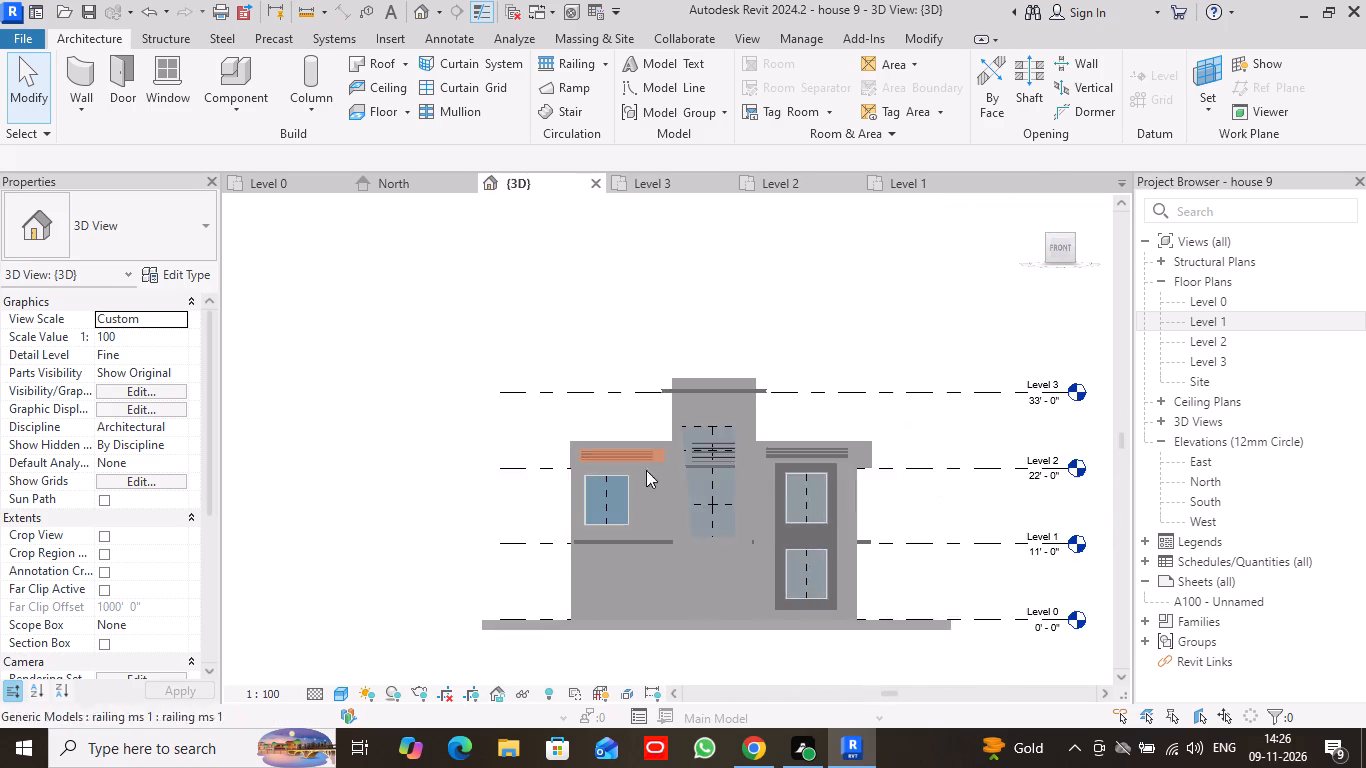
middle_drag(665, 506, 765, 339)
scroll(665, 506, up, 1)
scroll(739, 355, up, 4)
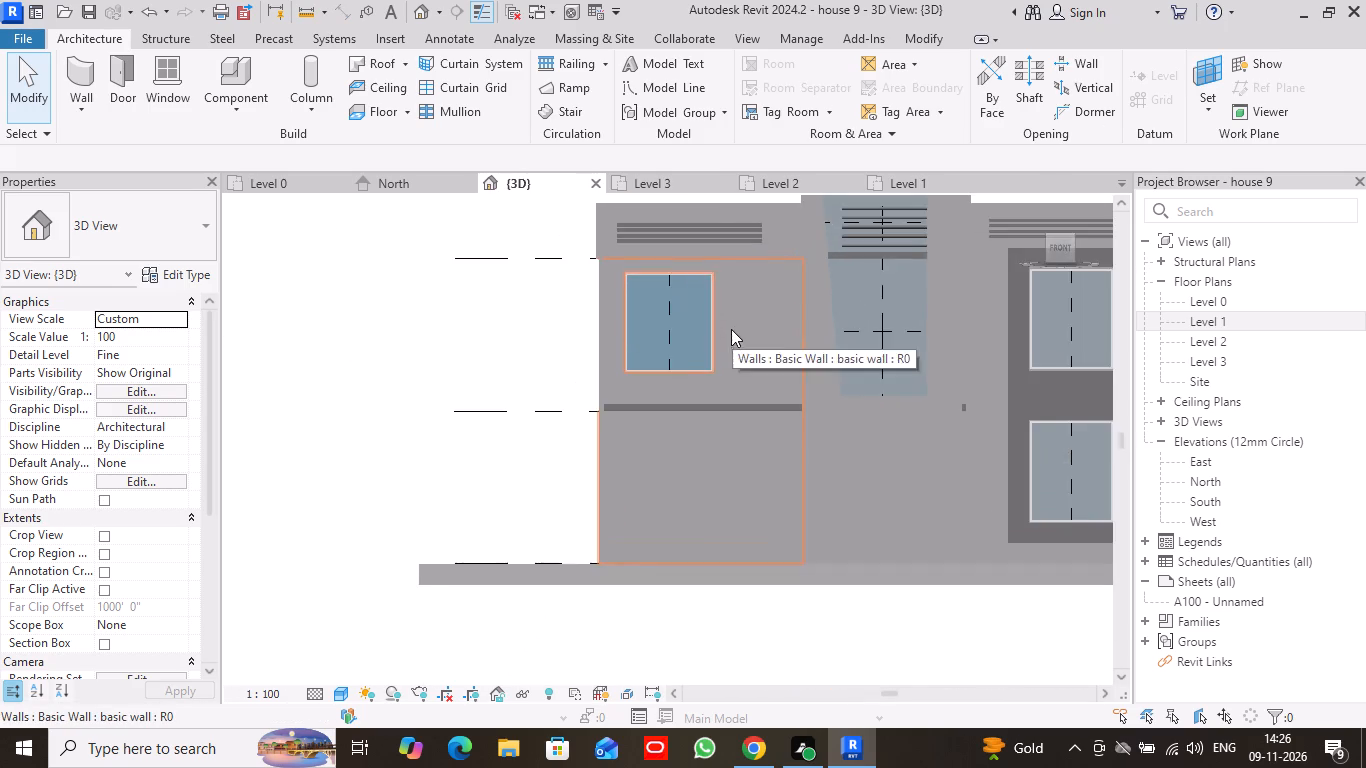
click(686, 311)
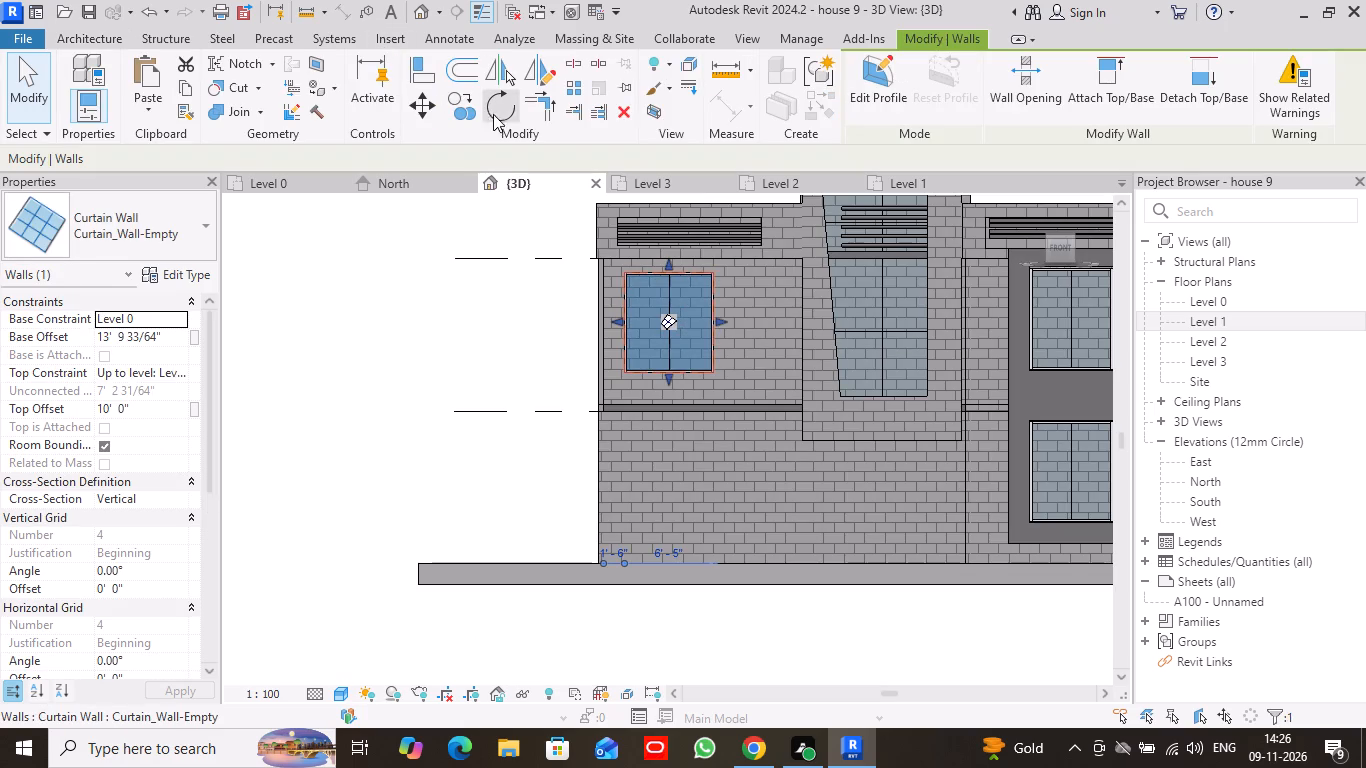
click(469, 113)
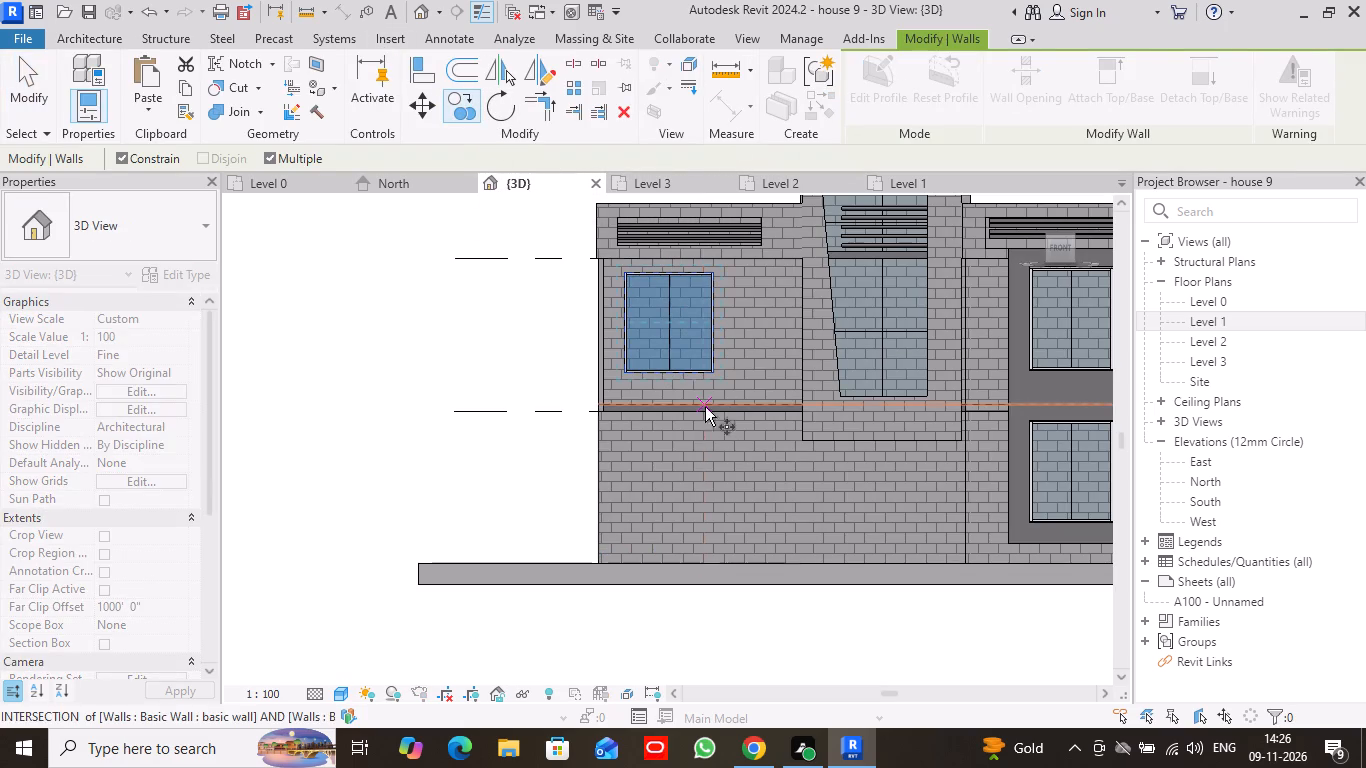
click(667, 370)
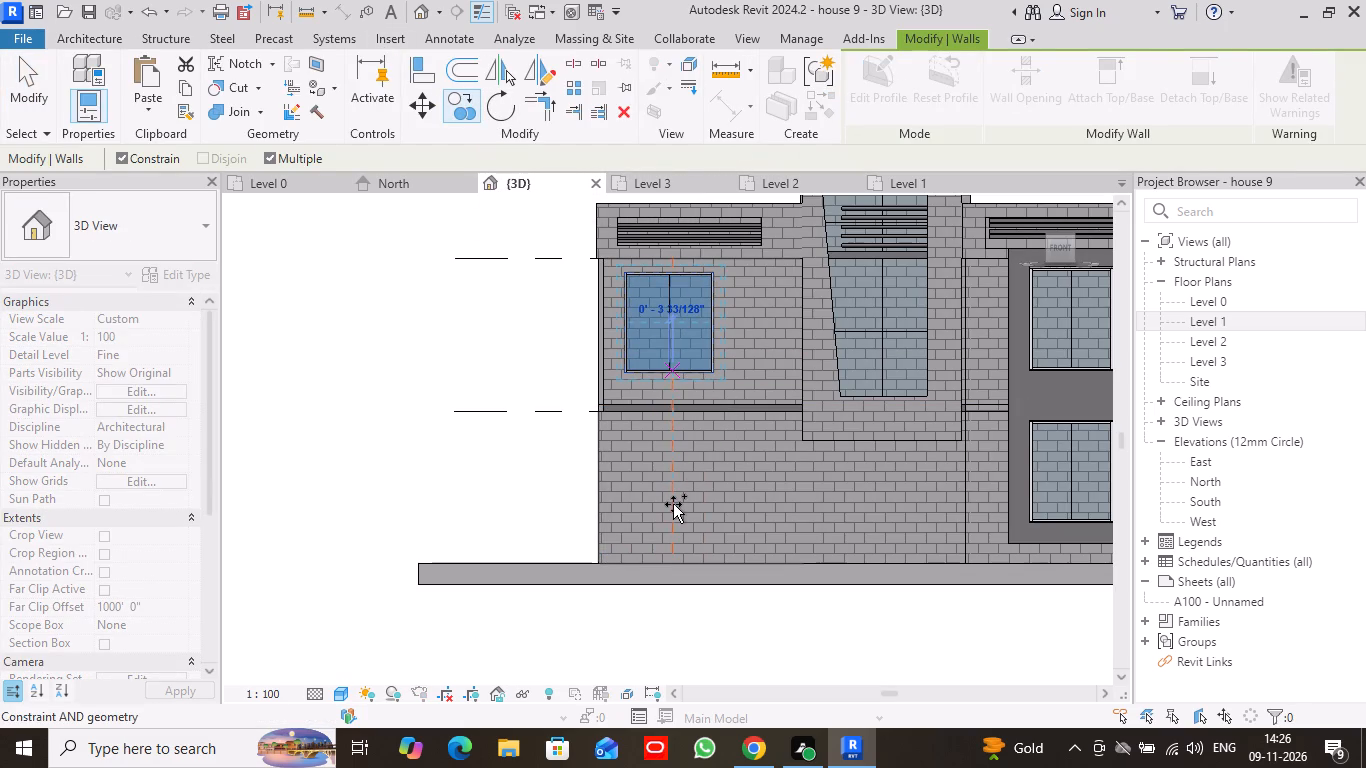
Paste the copied front-left curtain wall once more, aligned to Level 0.
key(Return)
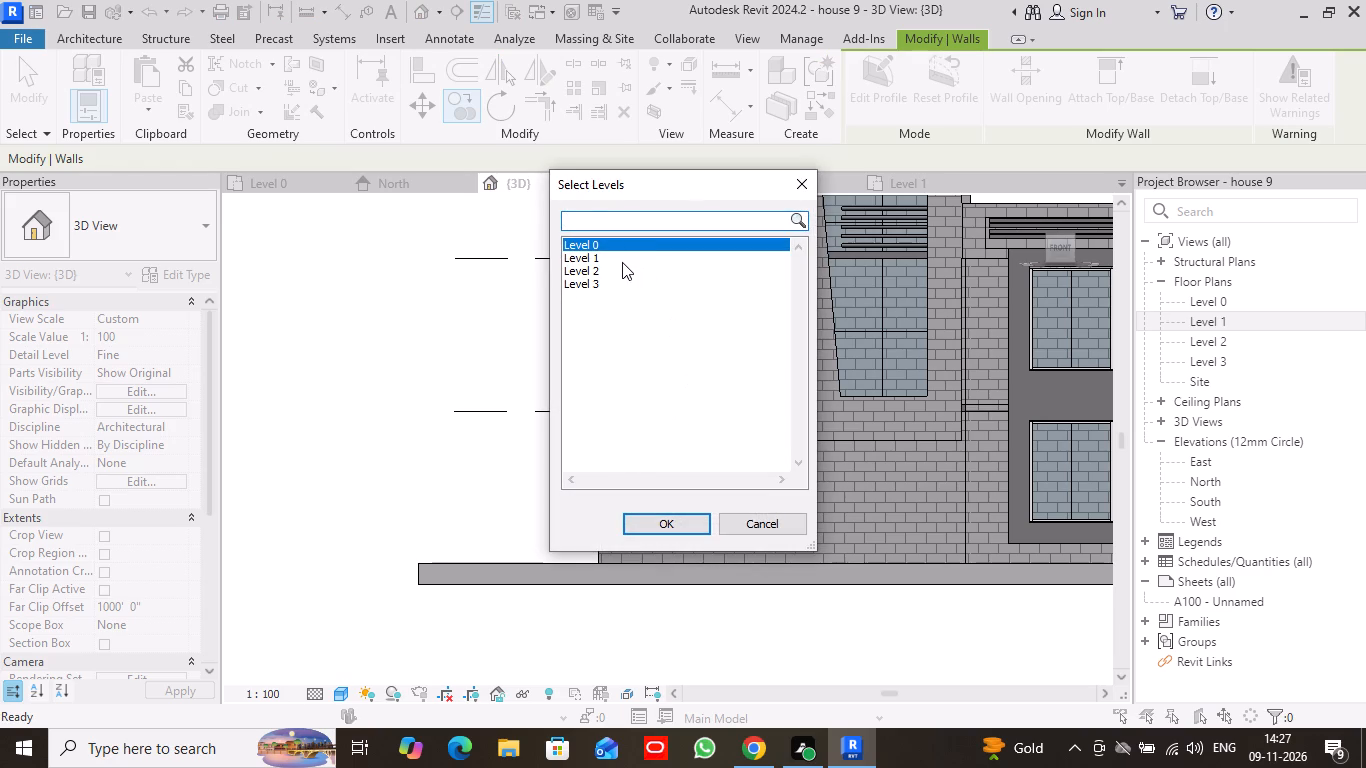
click(622, 262)
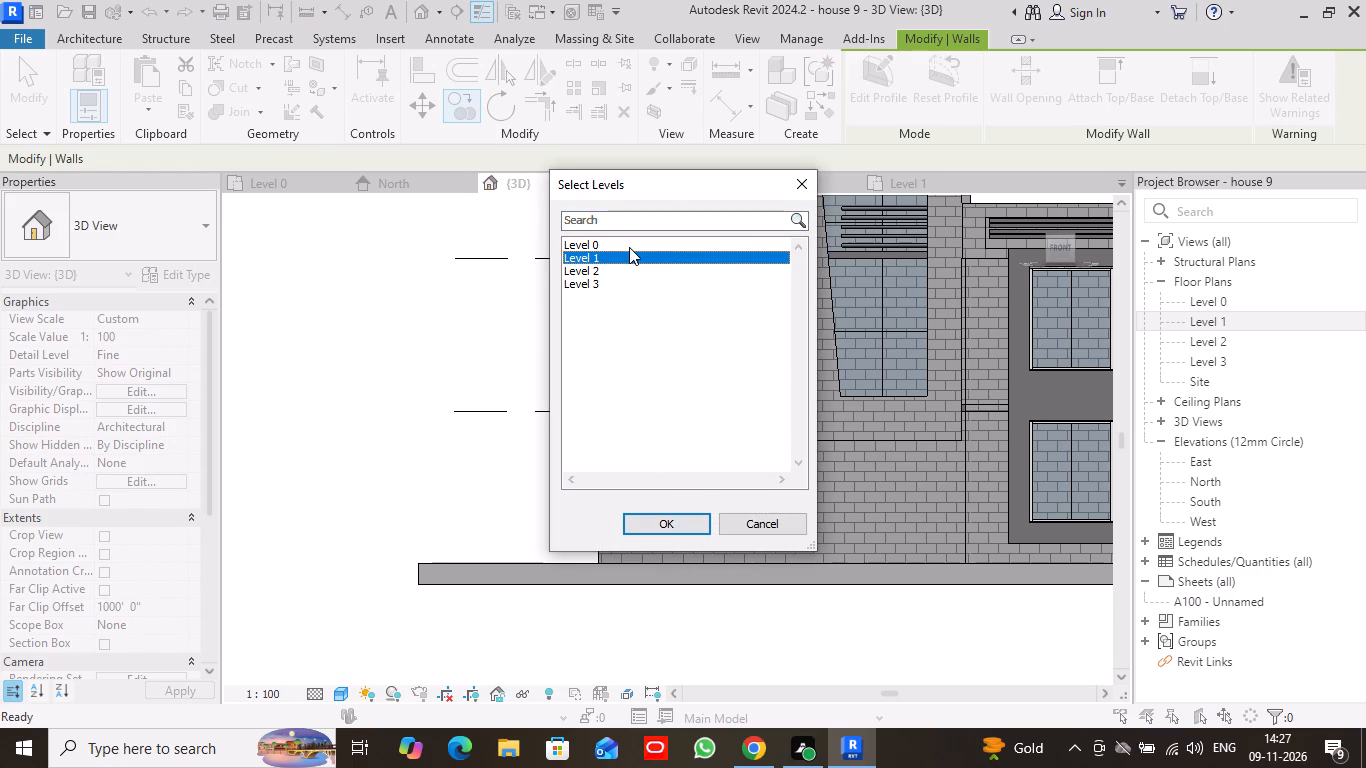
click(629, 247)
click(680, 522)
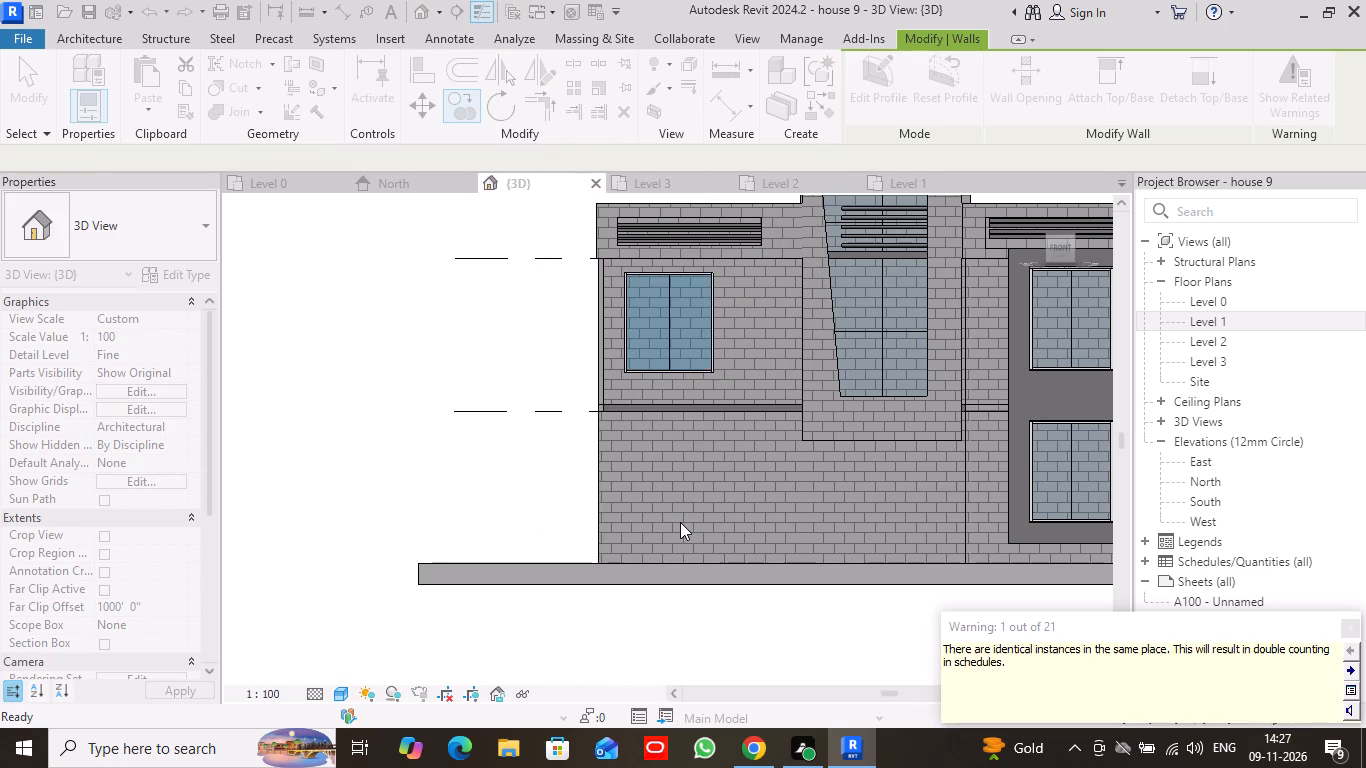
scroll(680, 522, down, 3)
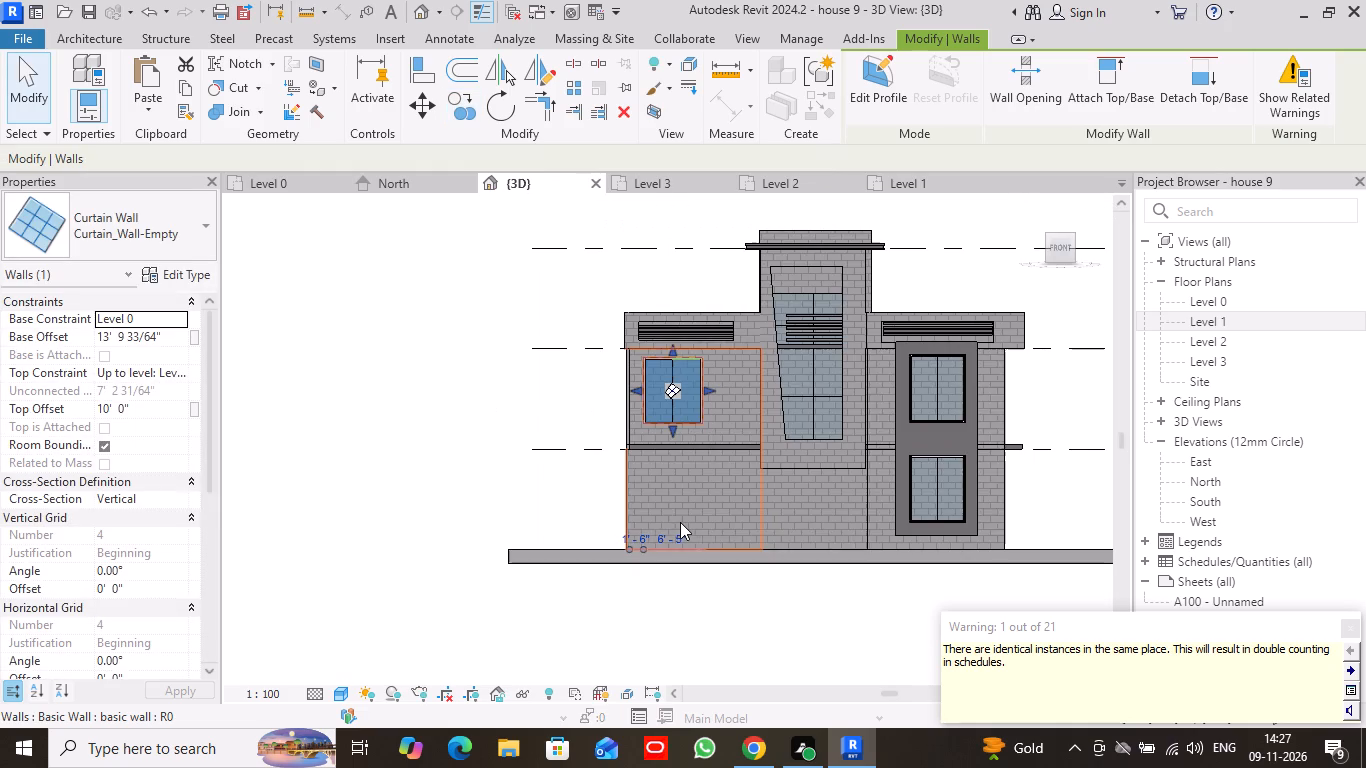
click(1347, 623)
scroll(705, 483, up, 3)
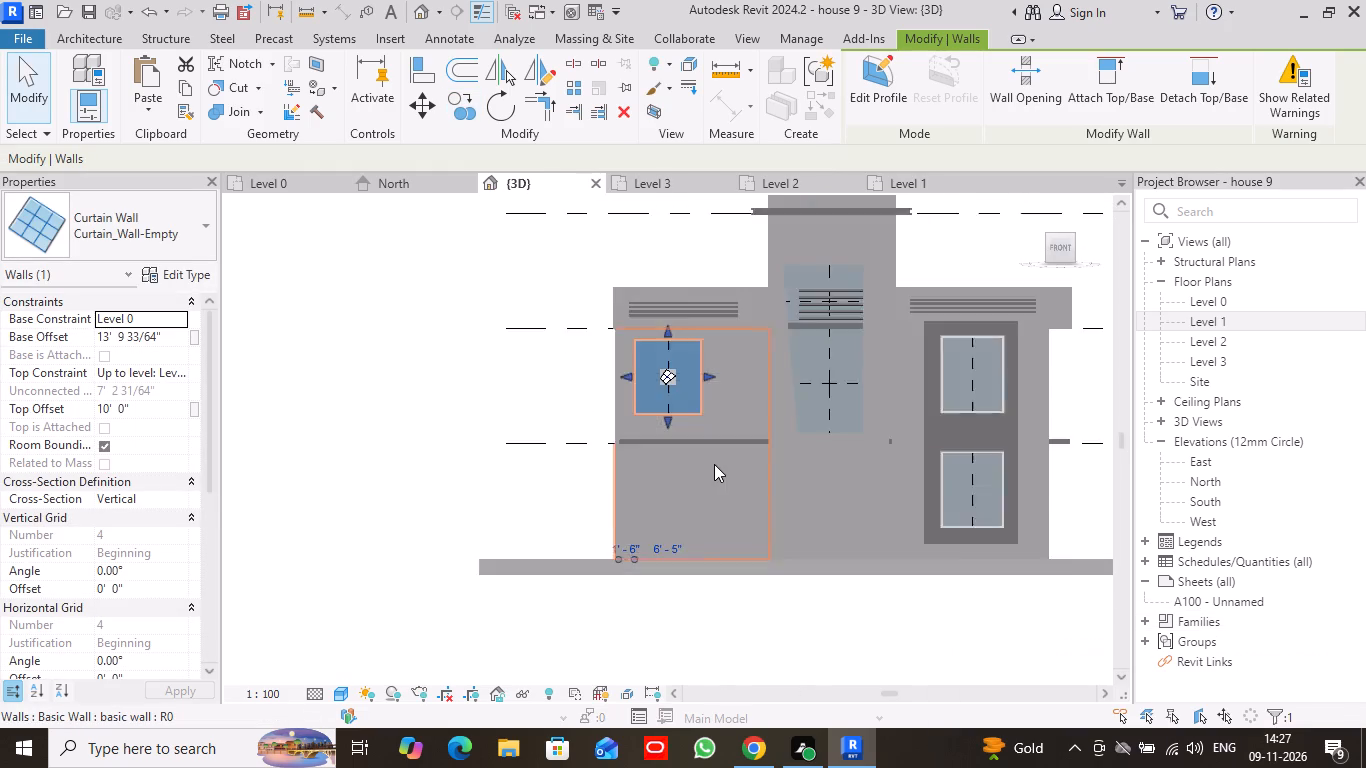
scroll(714, 463, up, 3)
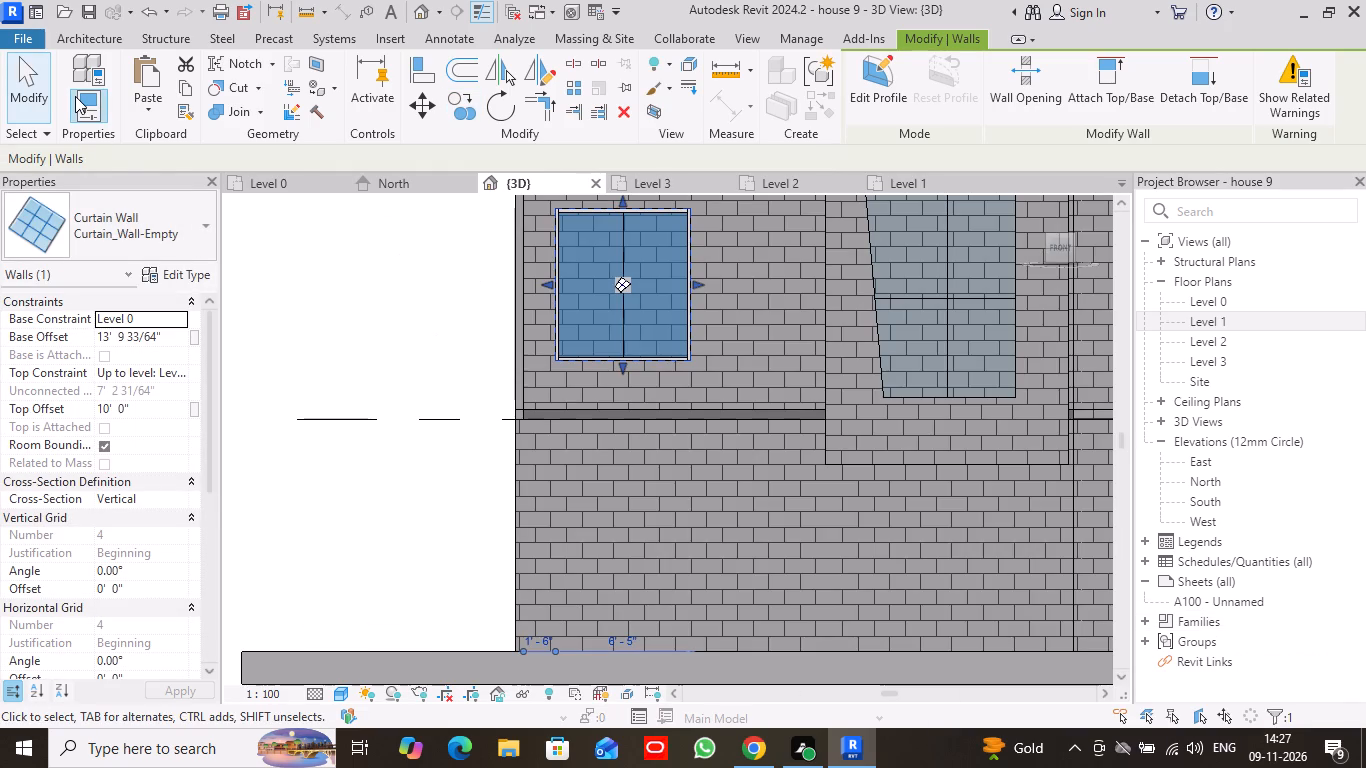
click(13, 86)
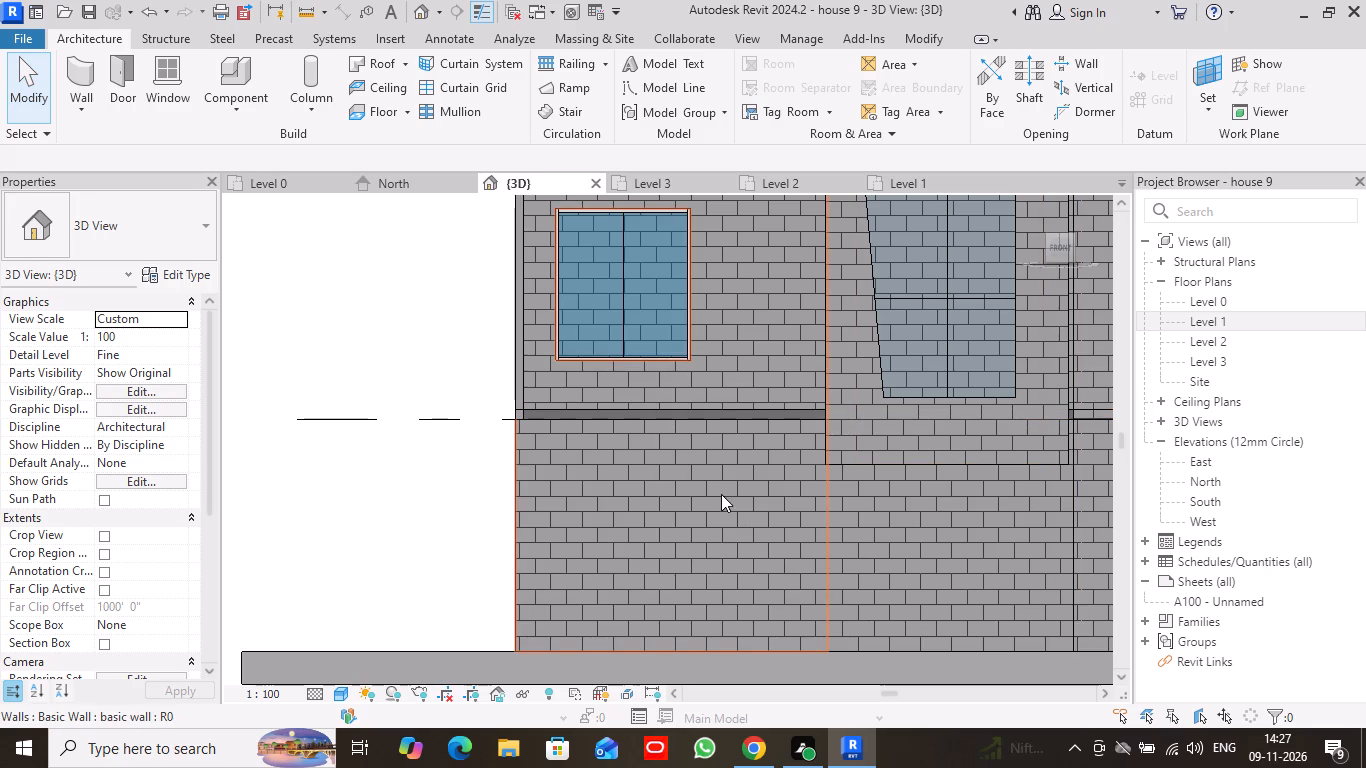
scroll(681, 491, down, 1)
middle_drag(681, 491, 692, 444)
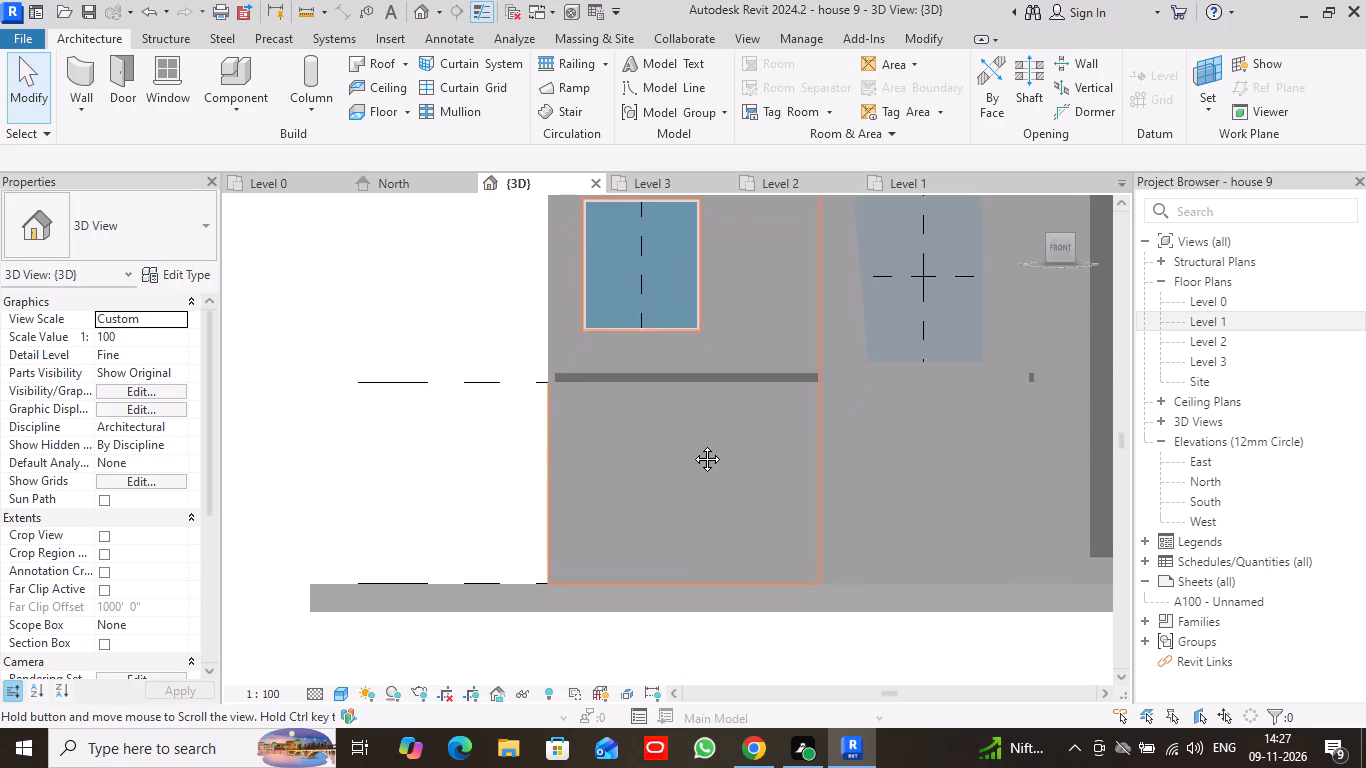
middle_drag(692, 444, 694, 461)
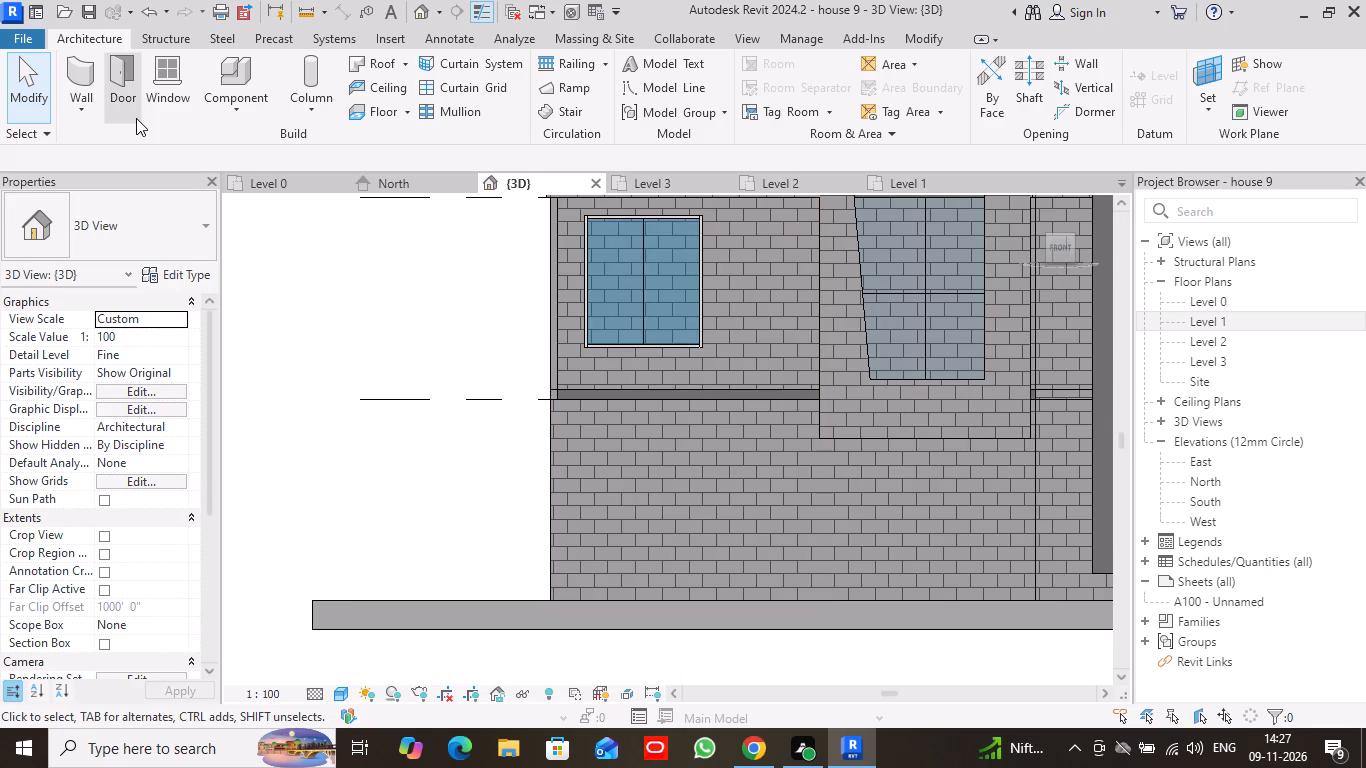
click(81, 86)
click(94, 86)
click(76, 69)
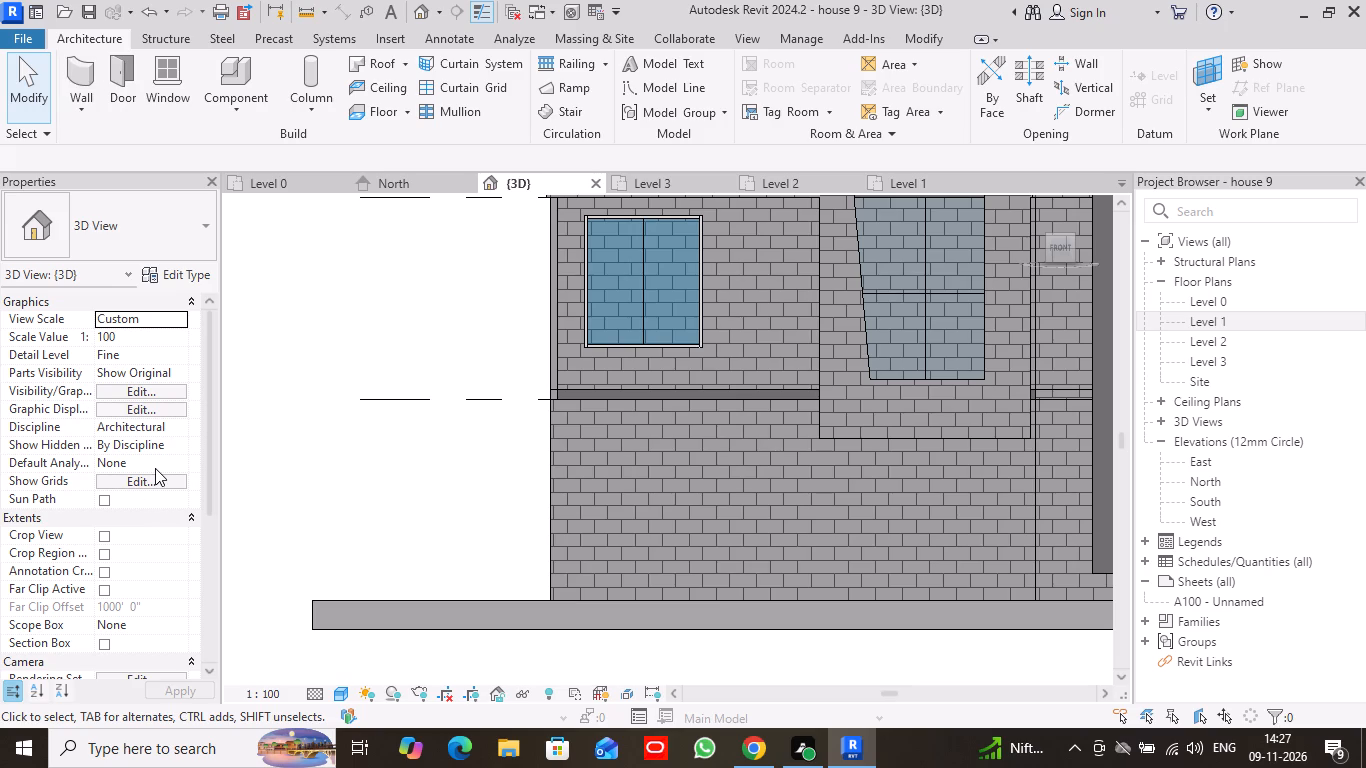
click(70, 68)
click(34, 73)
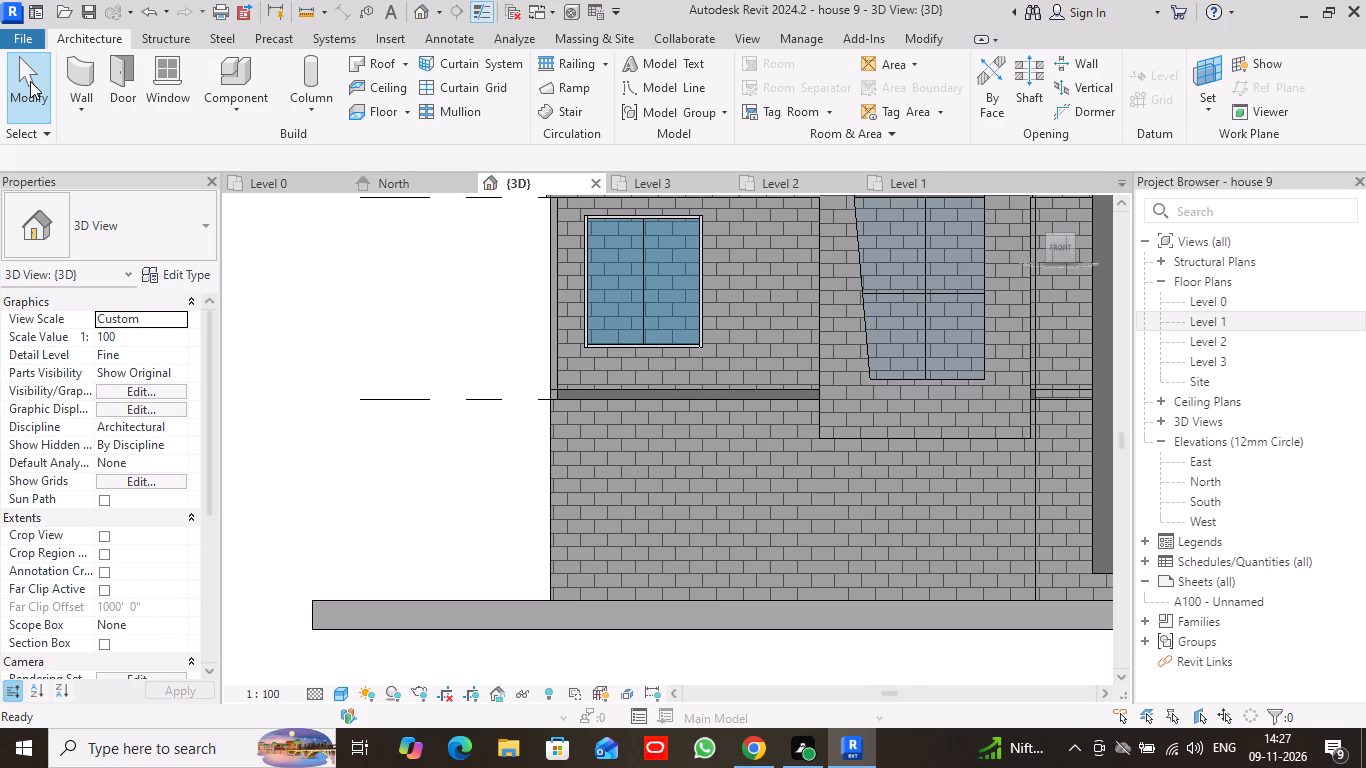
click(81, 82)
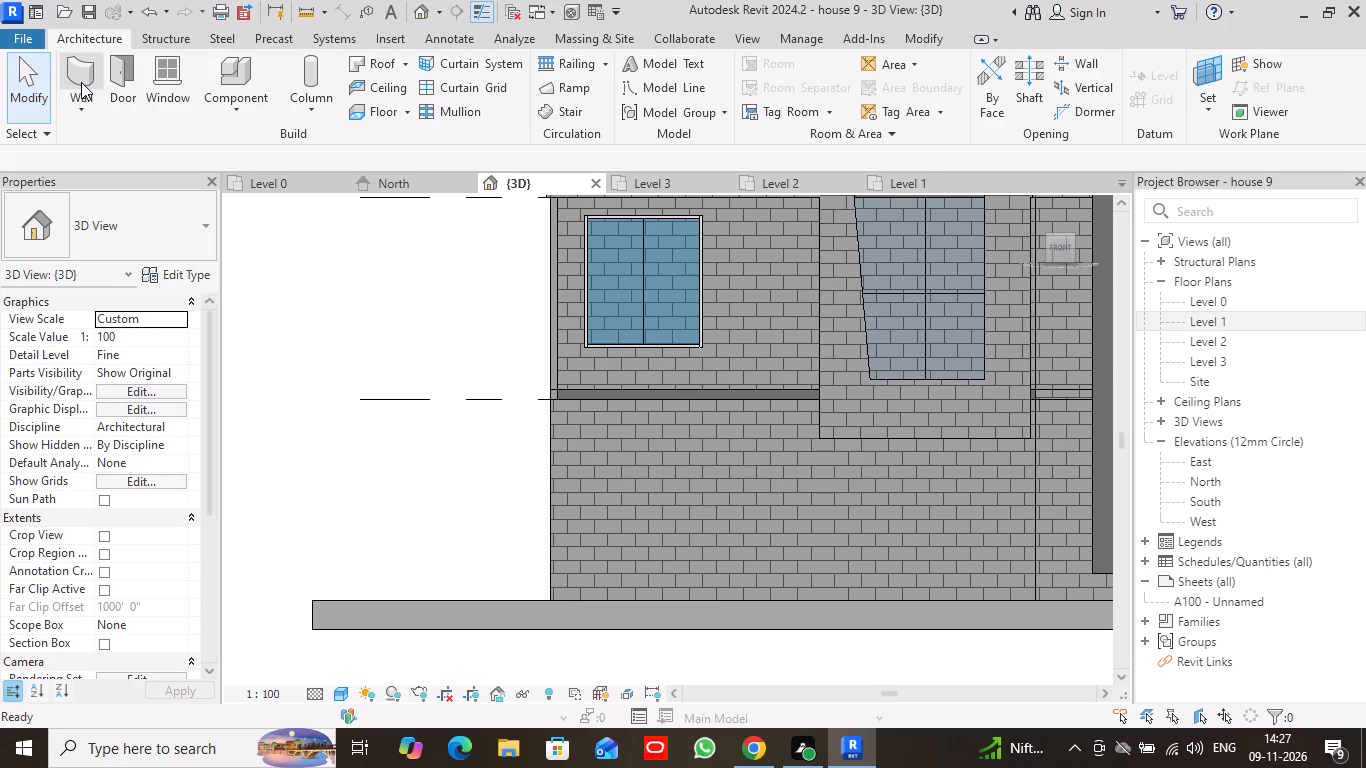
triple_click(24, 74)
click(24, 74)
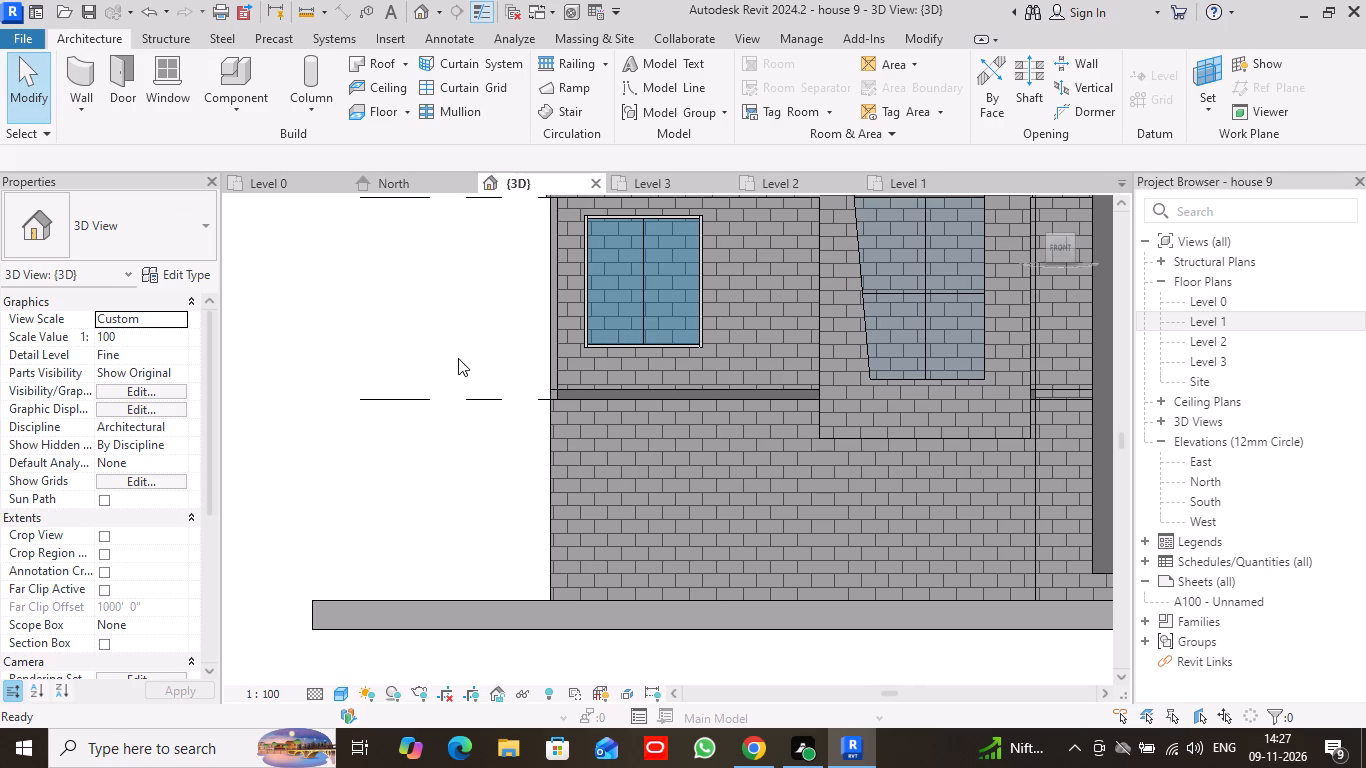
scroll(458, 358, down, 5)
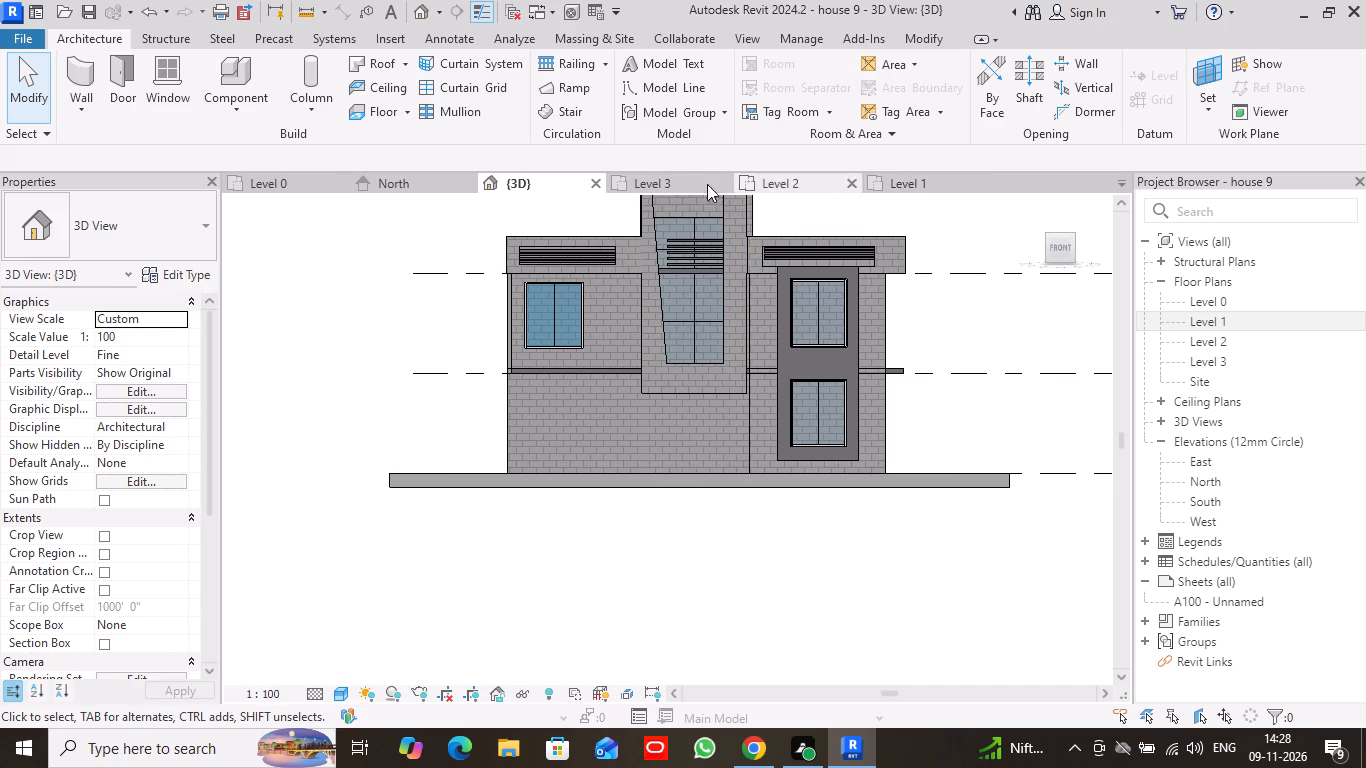
In the Level 0 plan, draw a 5'-6" Curtain_Wall-Empty wall along the front-left wall, starting 2'-0" from the side wall's inner face.
click(313, 185)
scroll(460, 307, down, 3)
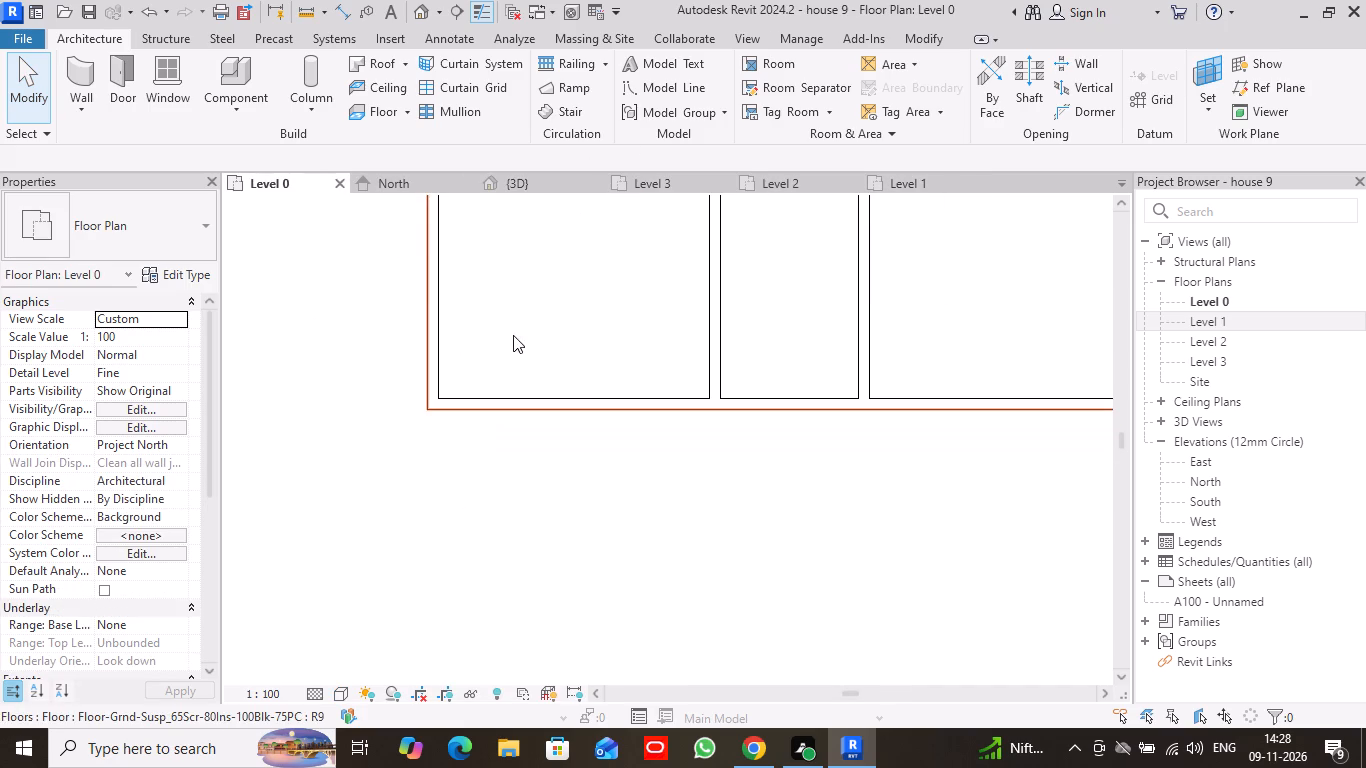
click(75, 68)
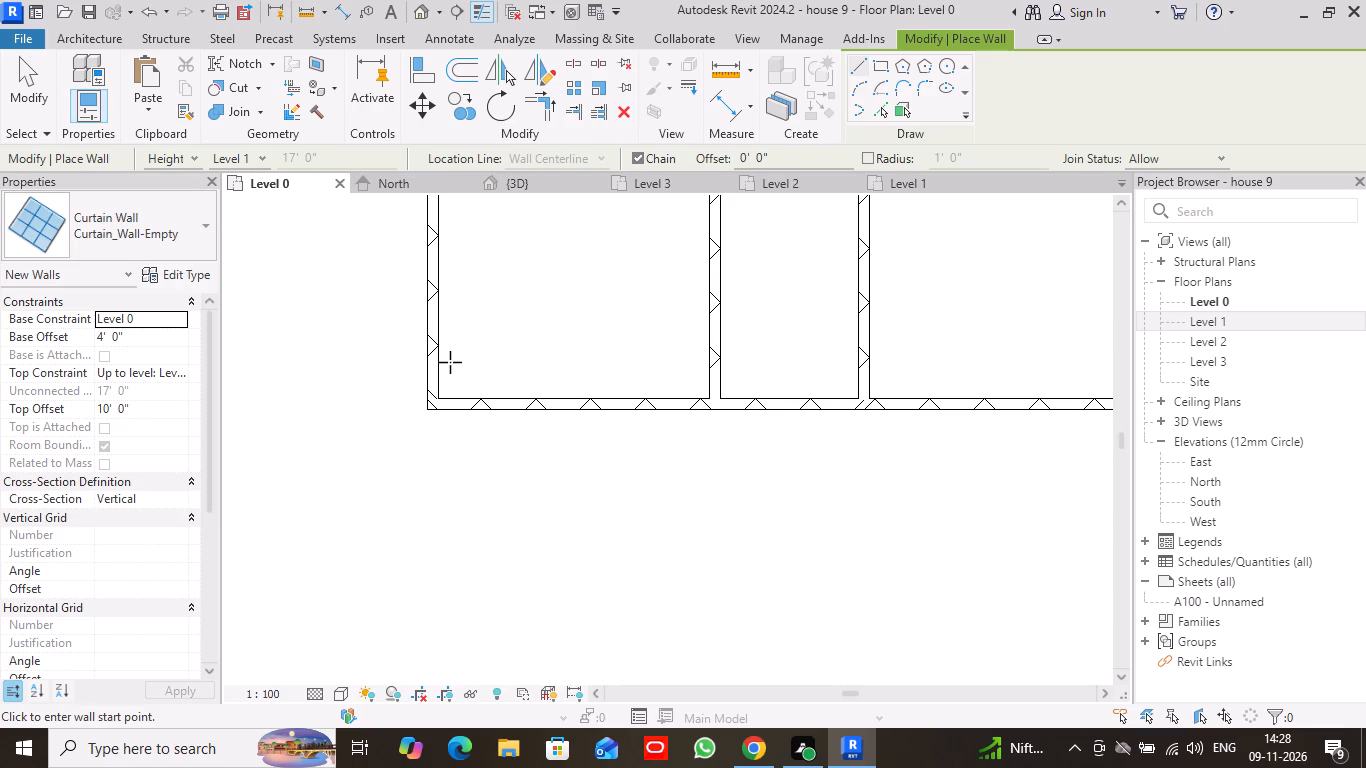
click(494, 405)
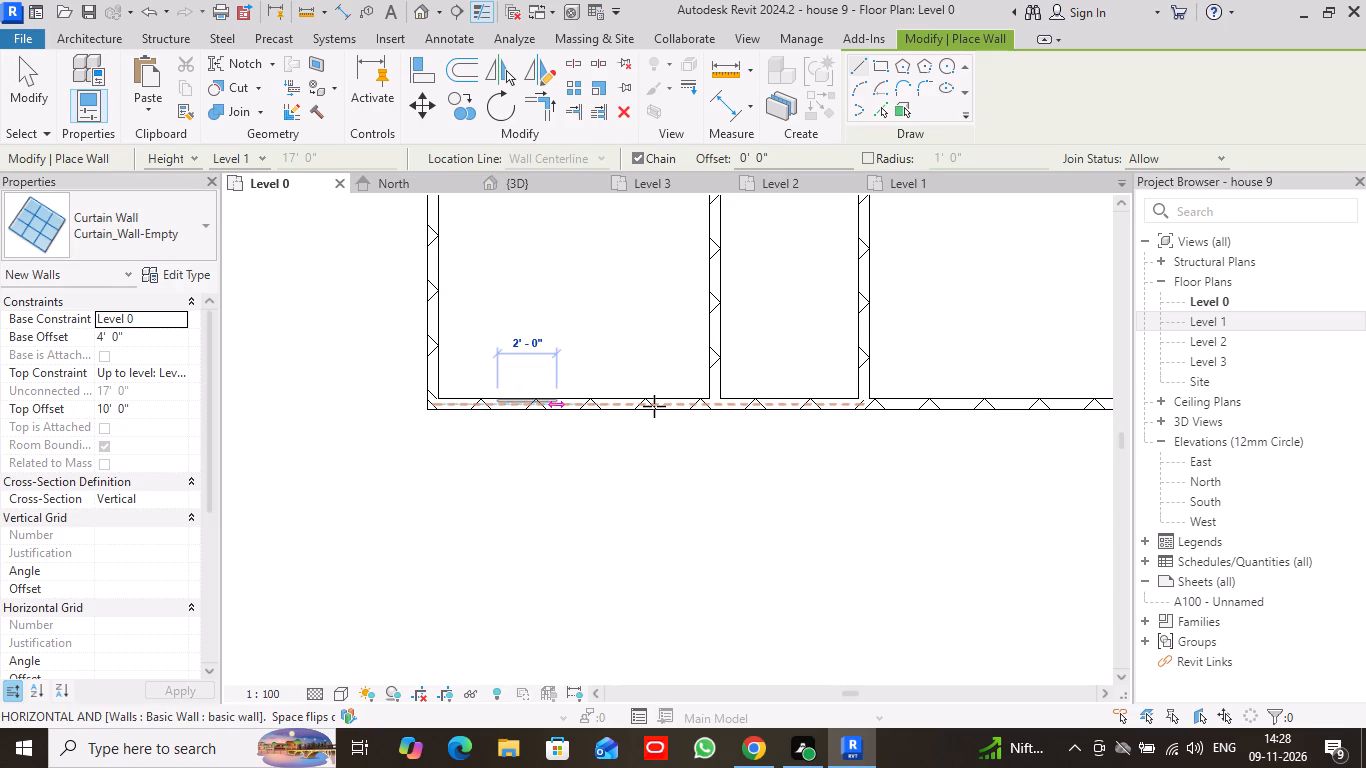
click(664, 406)
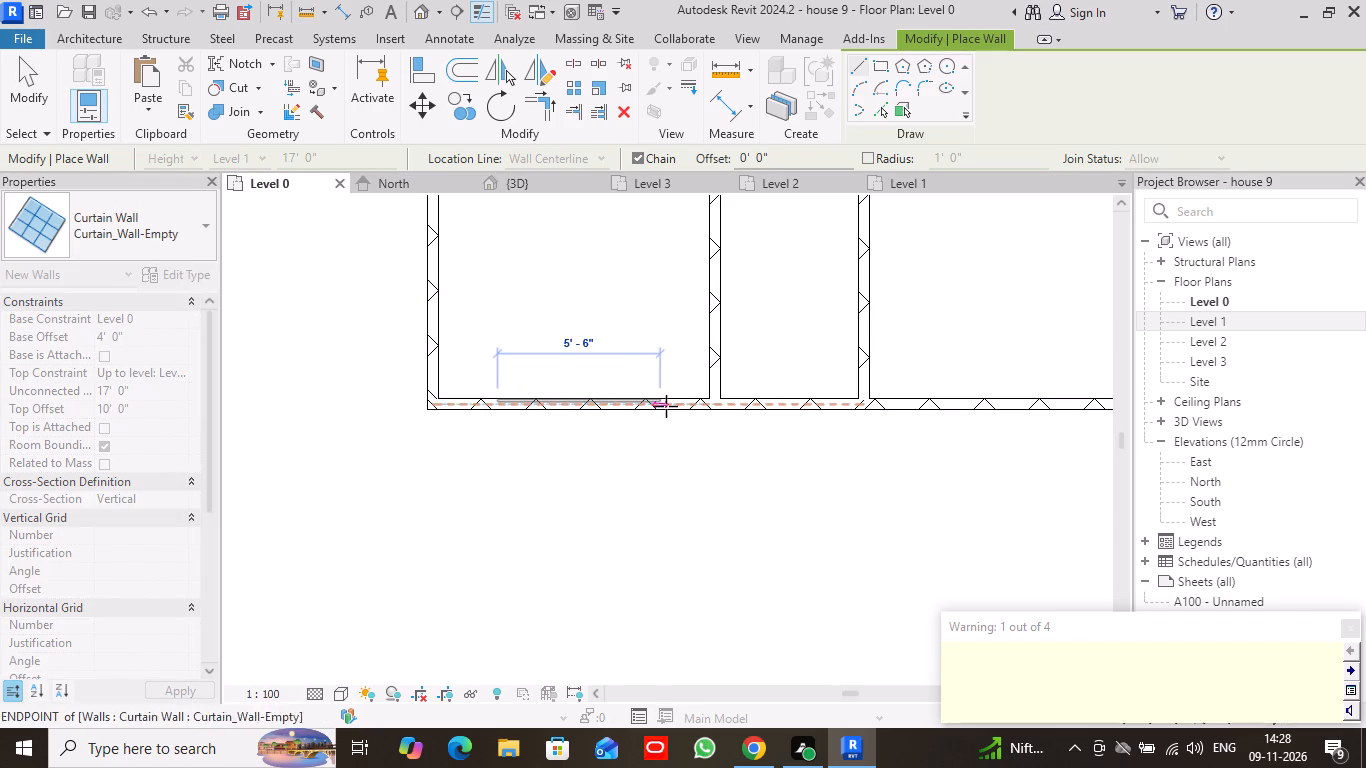
click(1354, 627)
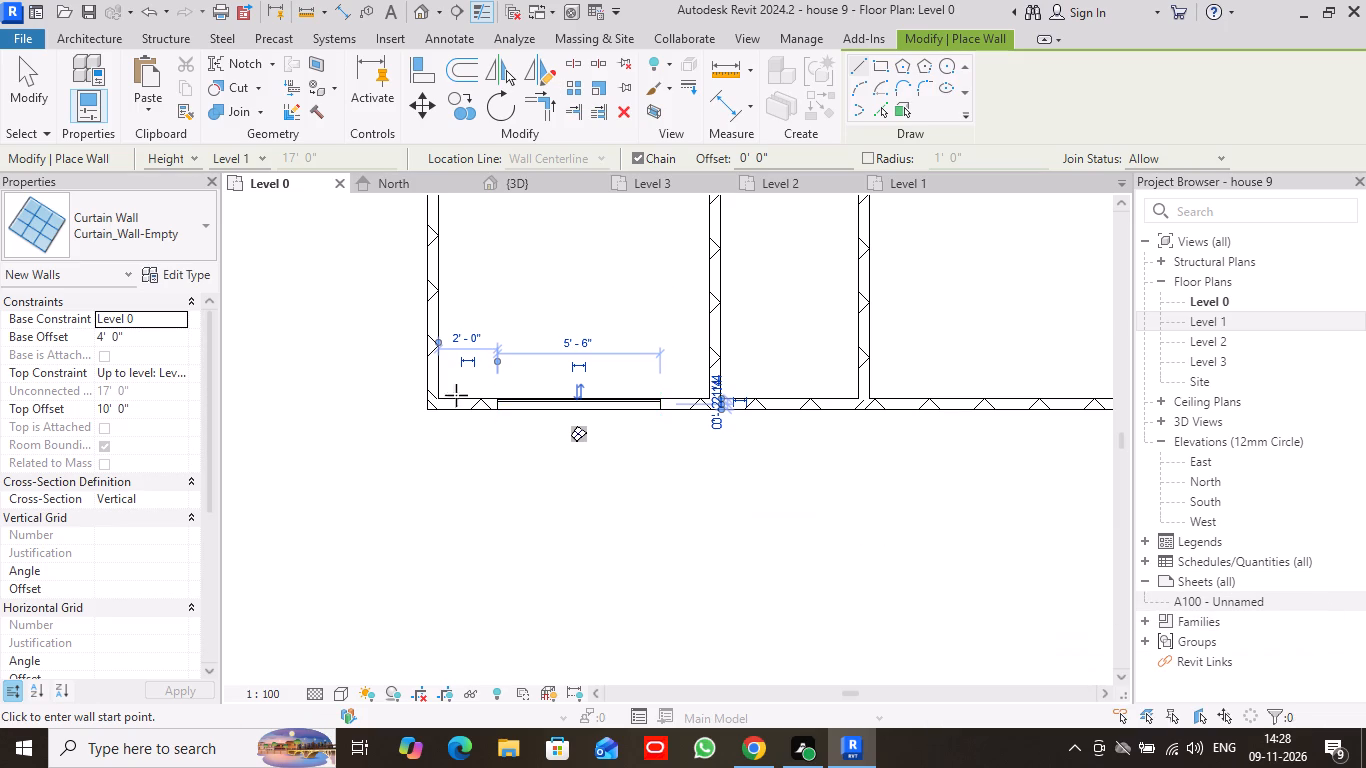
click(17, 87)
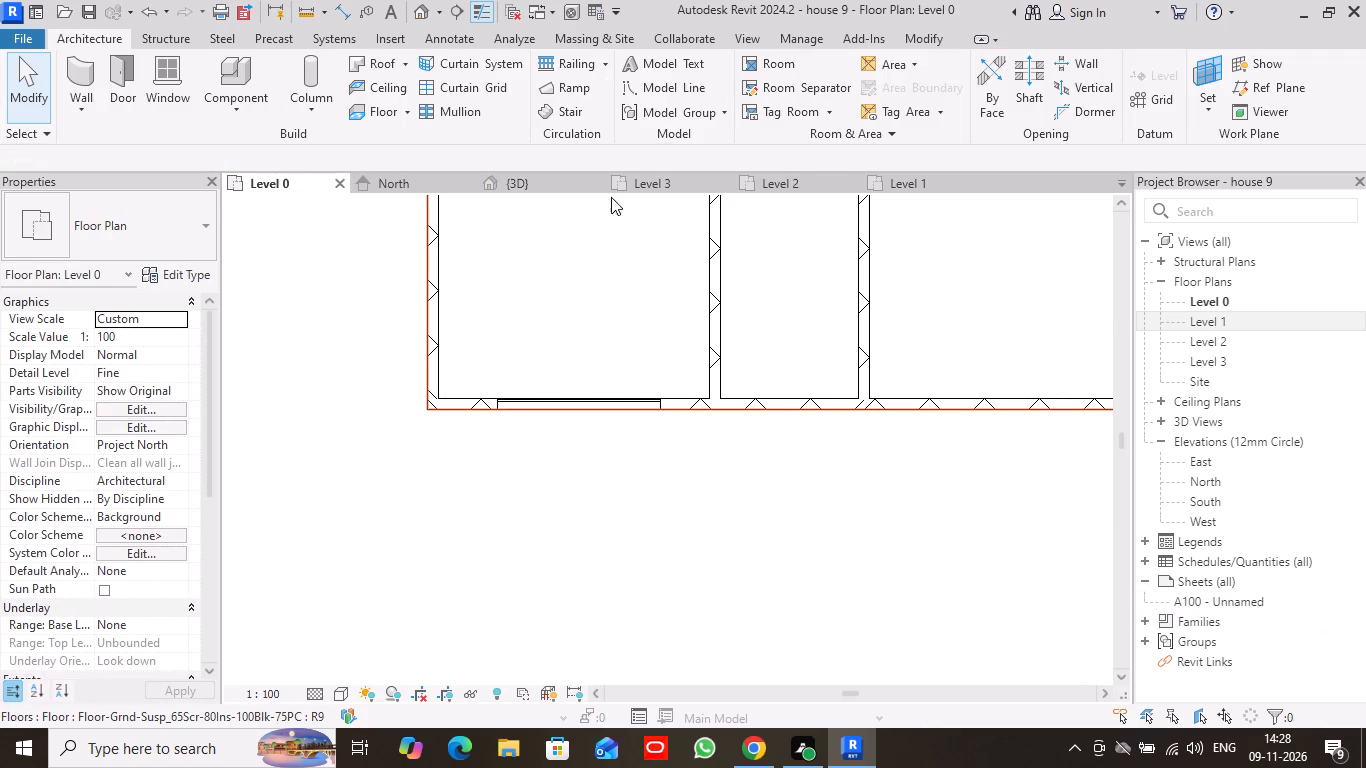
In the 3D front view, lower the new curtain wall's top edge to about 1'-1" below Level 1.
click(571, 178)
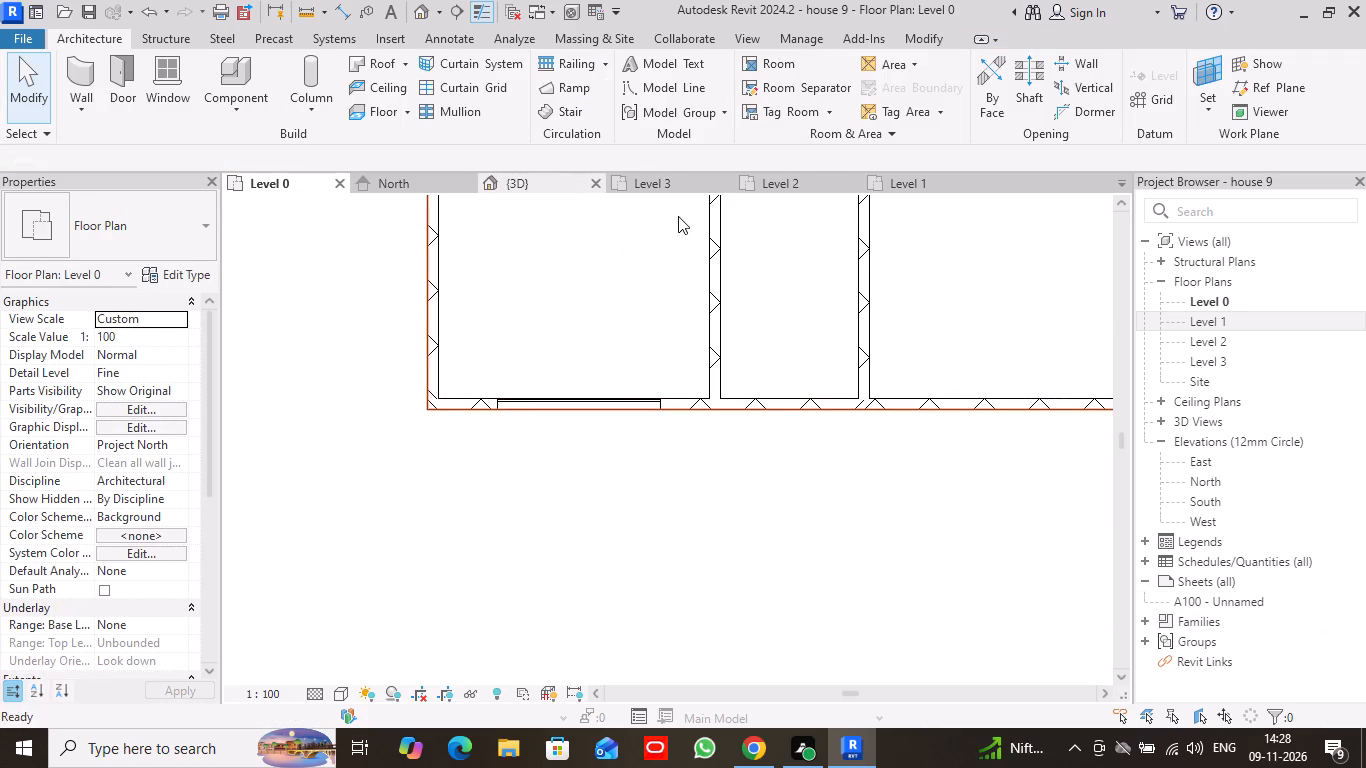
scroll(789, 338, down, 1)
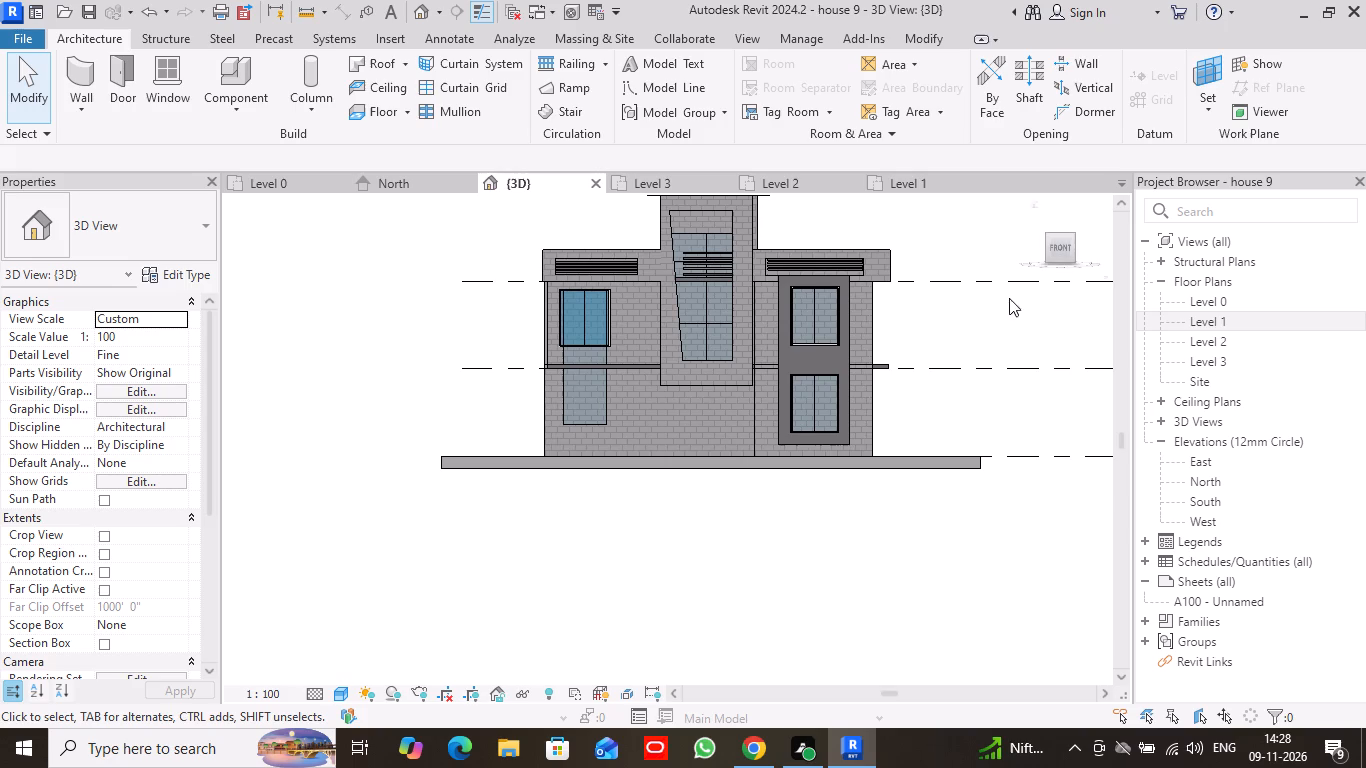
scroll(565, 423, up, 5)
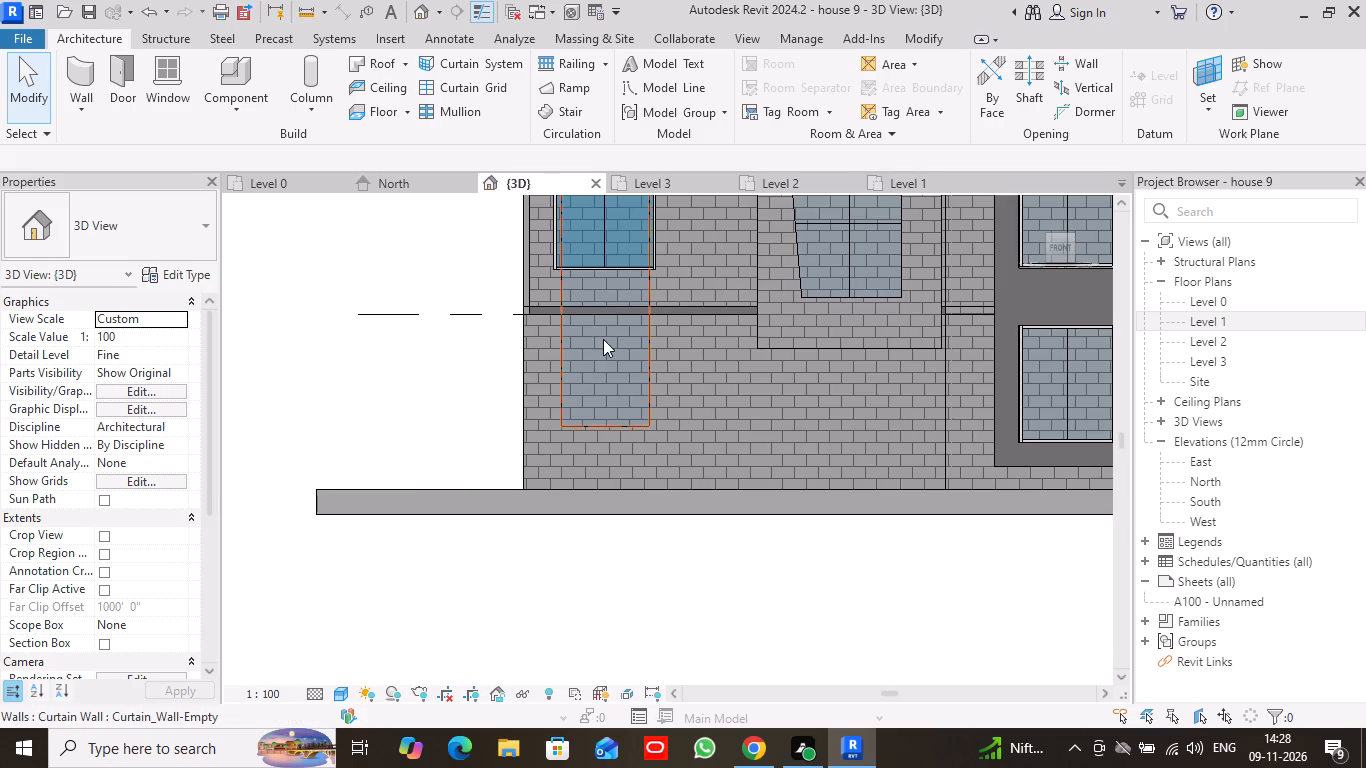
click(609, 360)
middle_drag(673, 263, 693, 387)
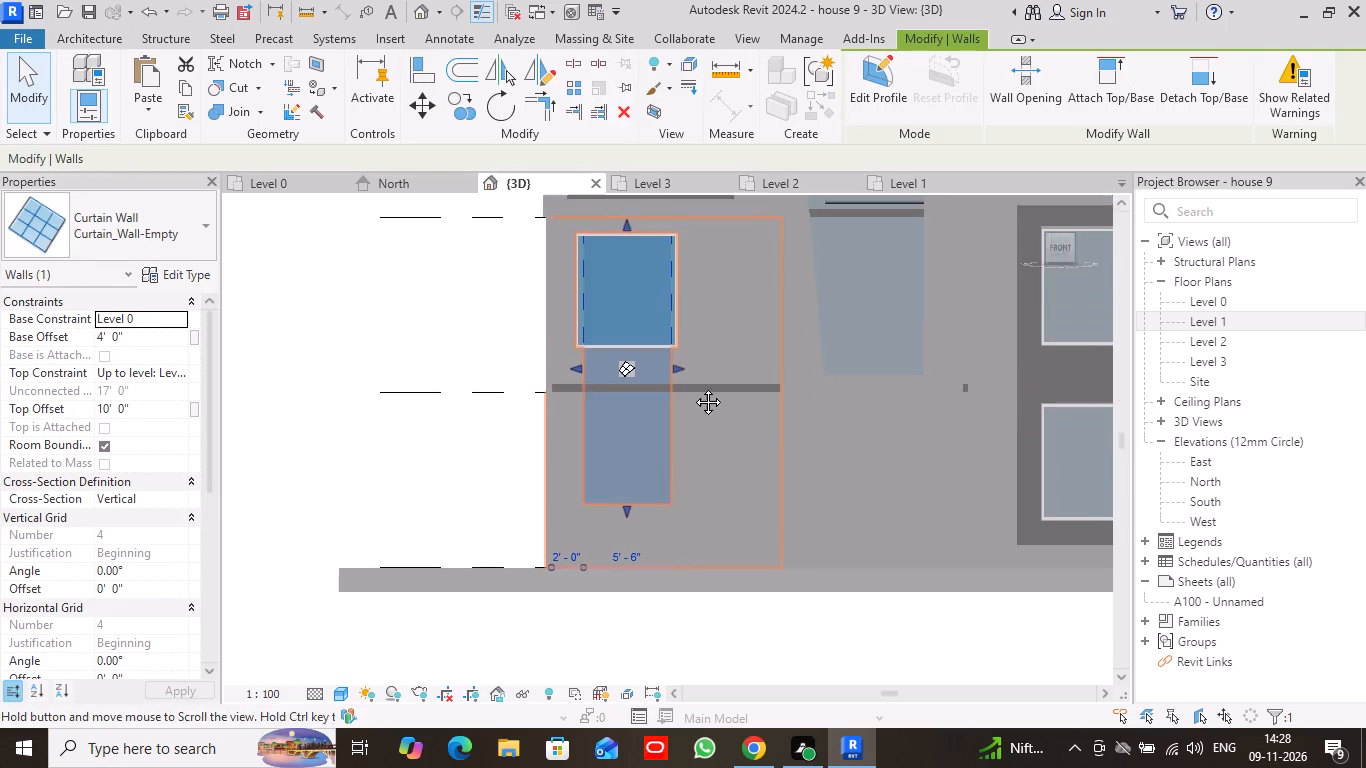
middle_drag(693, 387, 693, 388)
drag(620, 269, 656, 458)
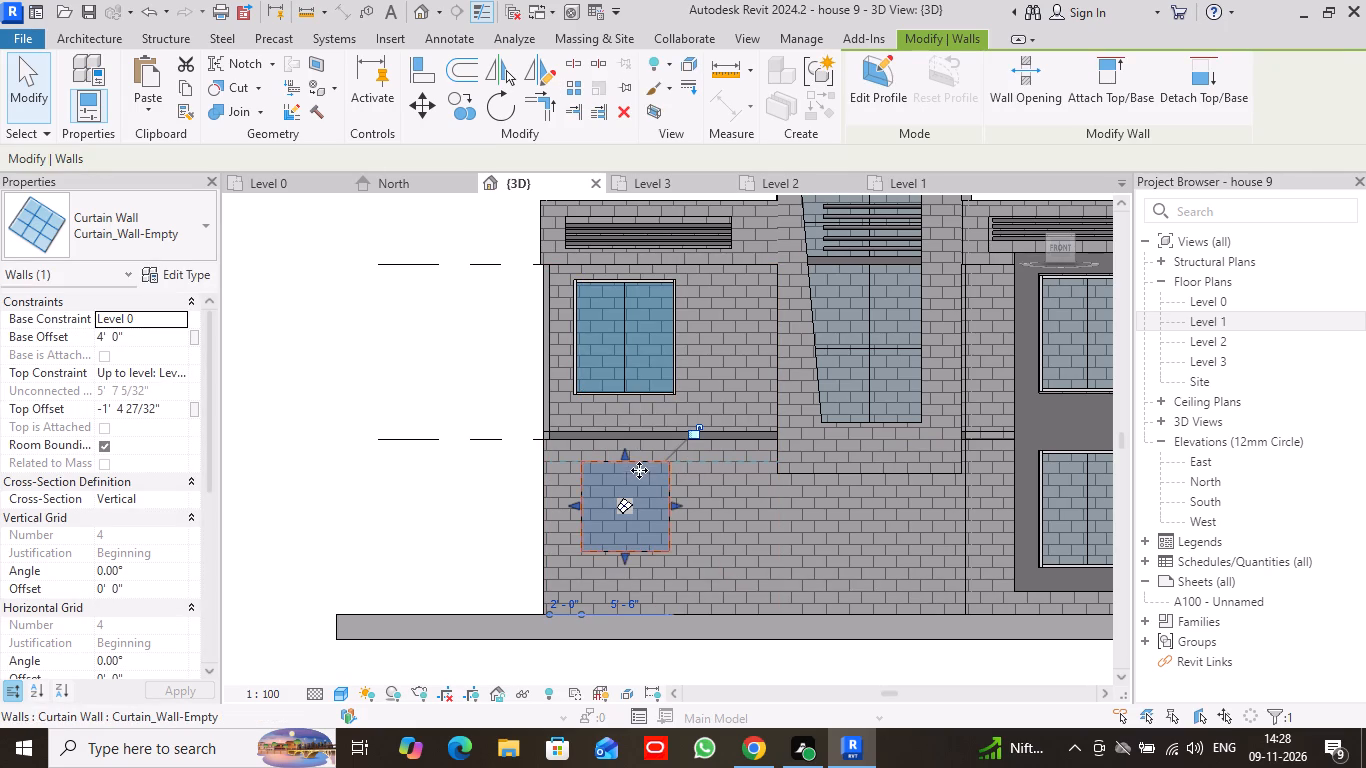
scroll(619, 464, up, 2)
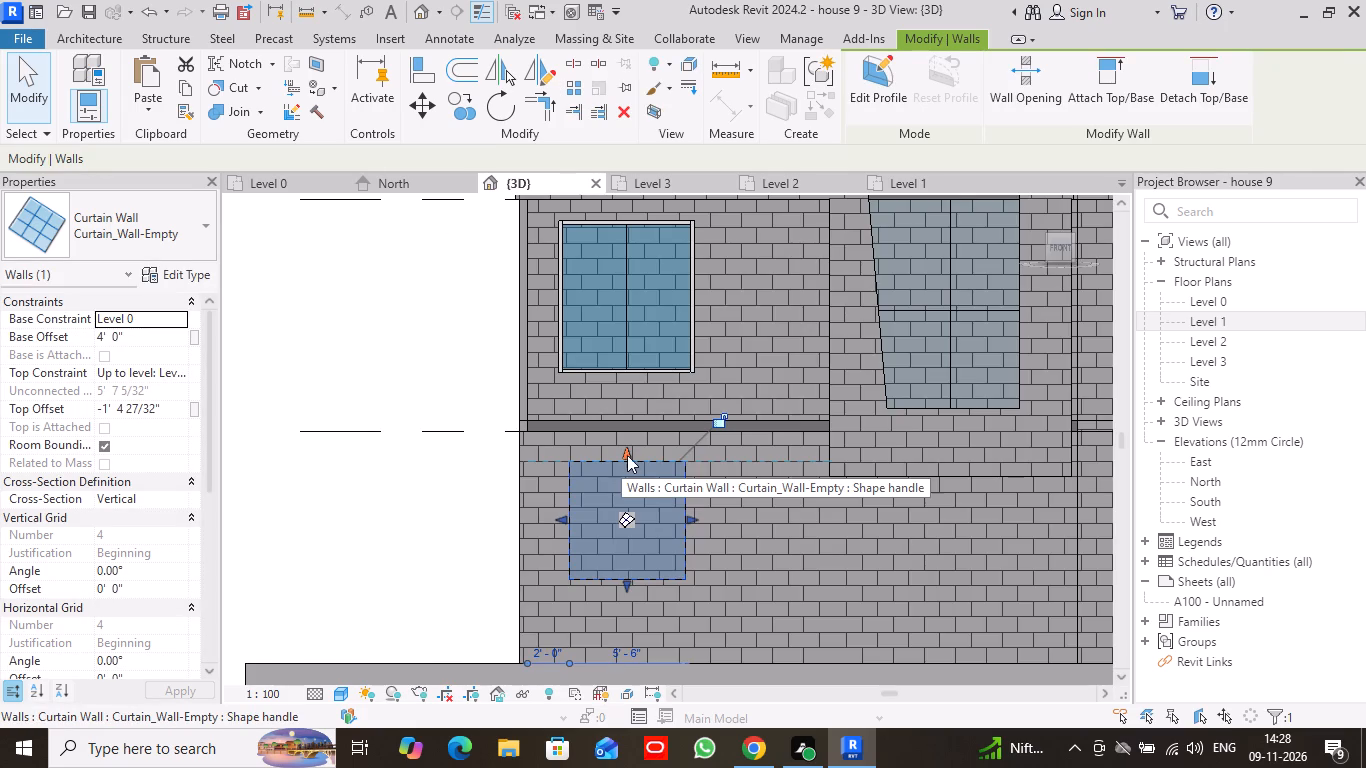
click(627, 454)
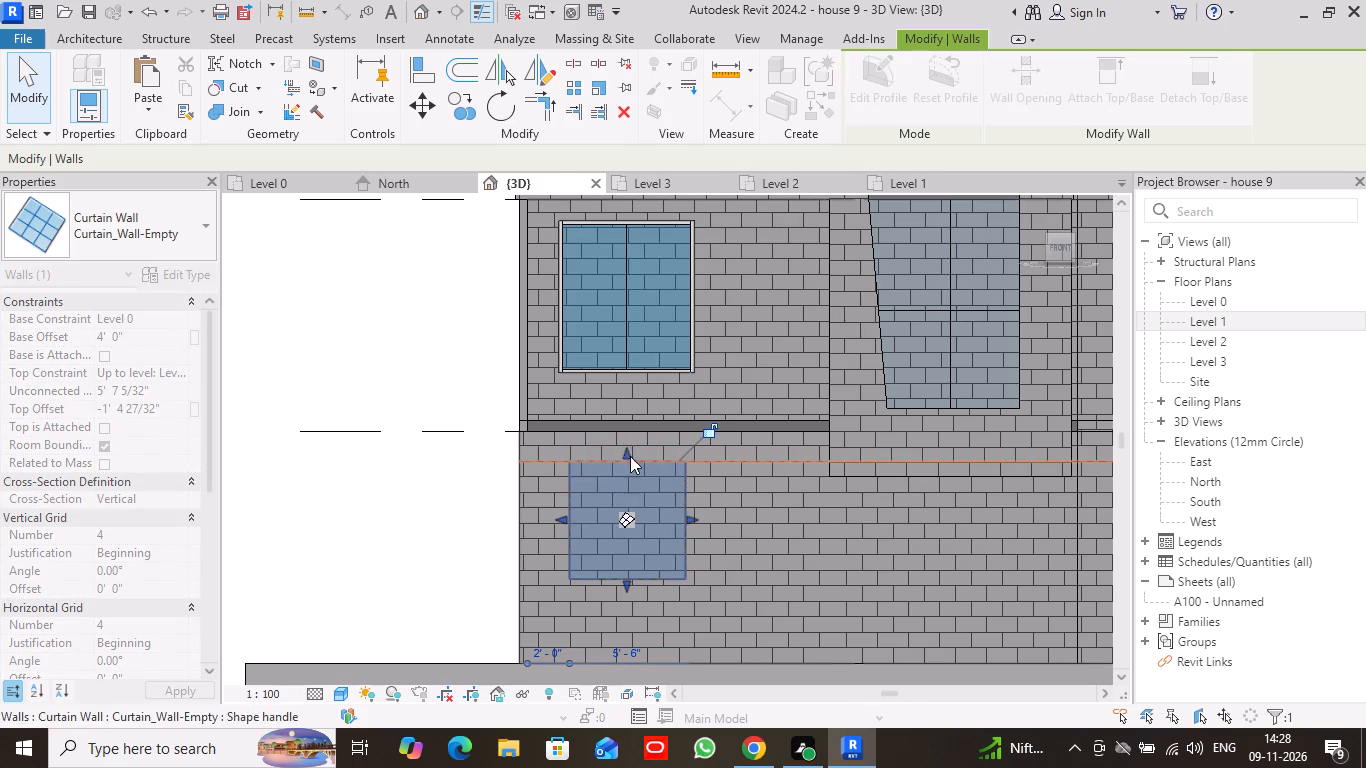
scroll(678, 343, down, 2)
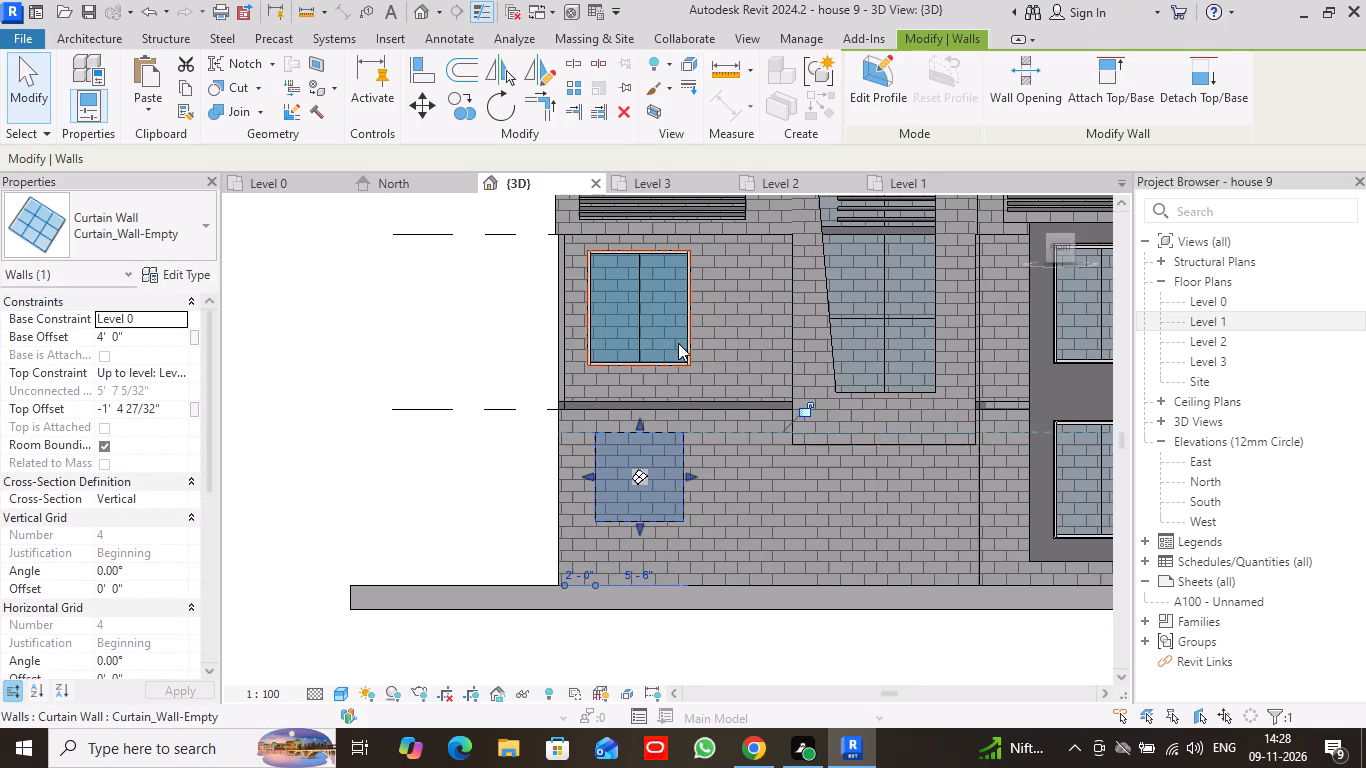
scroll(641, 440, up, 4)
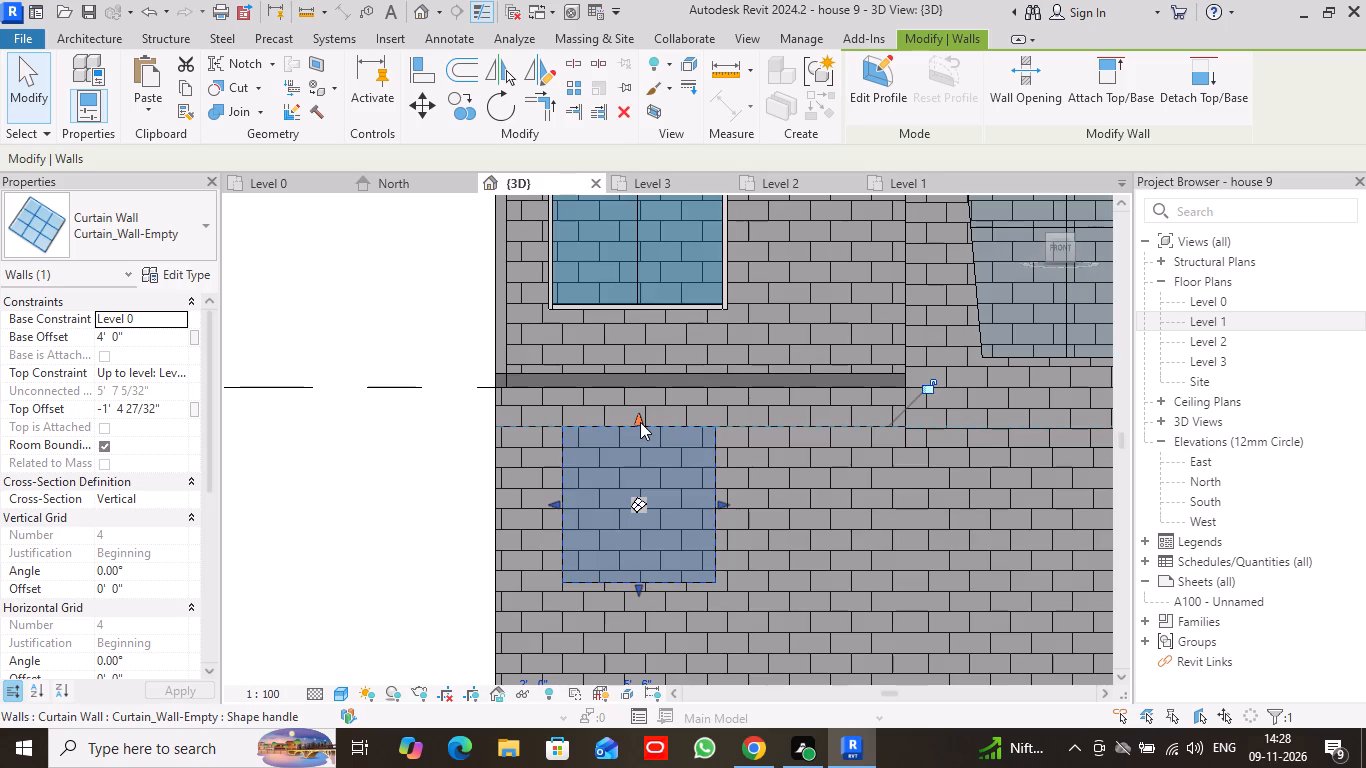
click(638, 418)
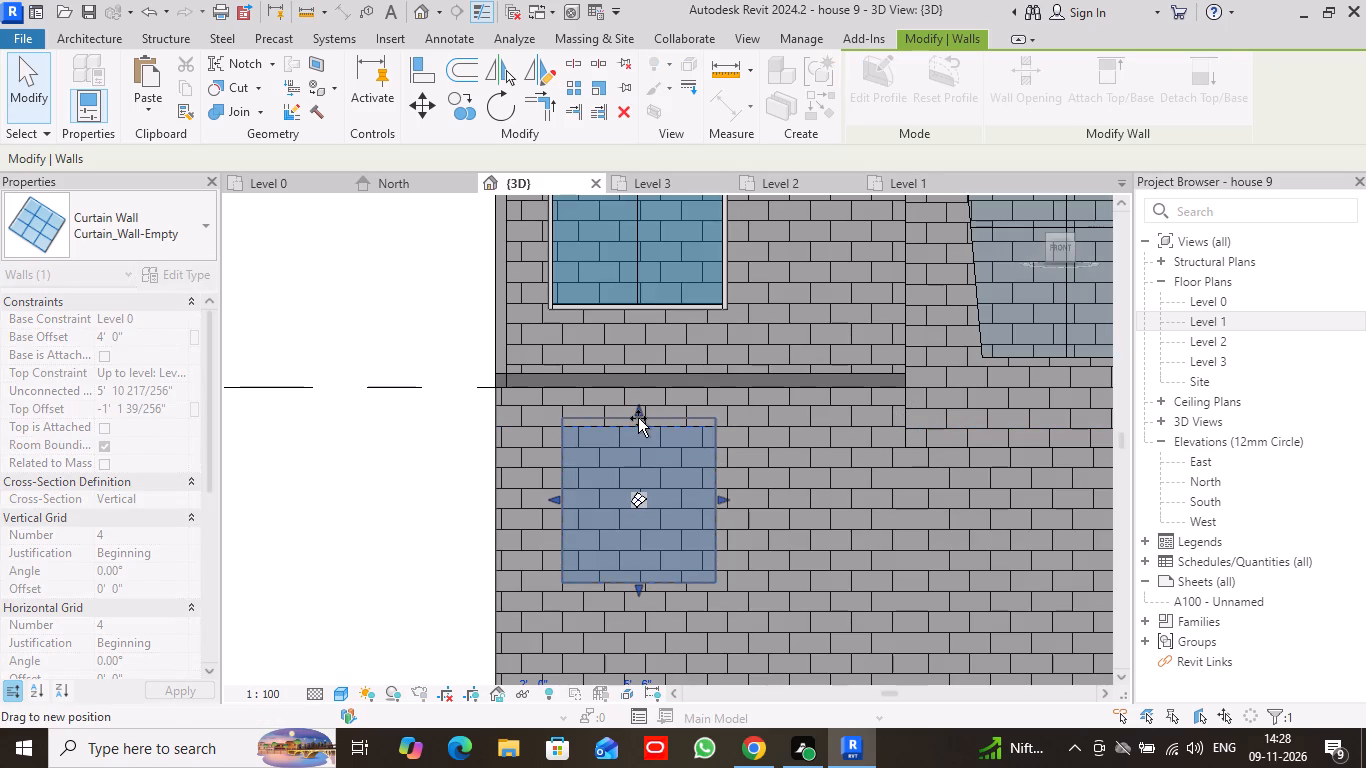
scroll(667, 512, down, 3)
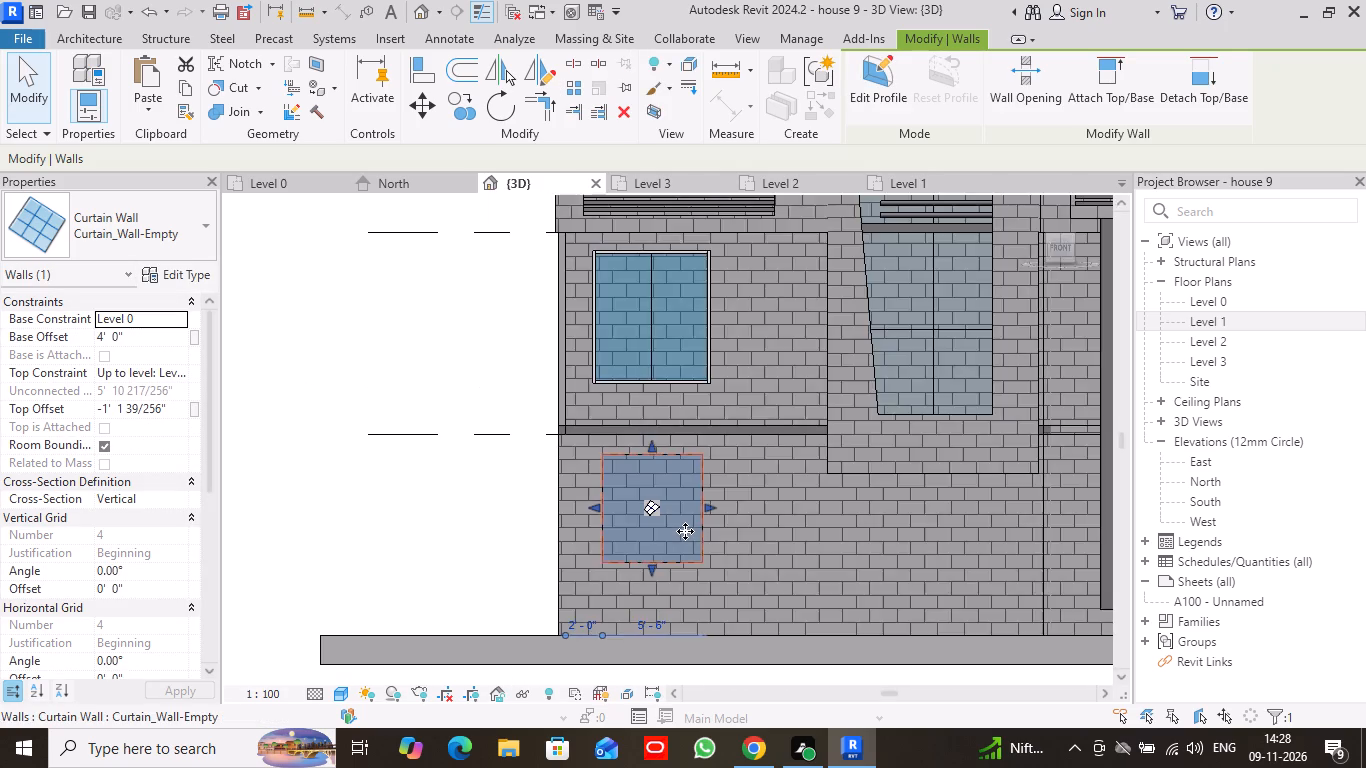
Stretch both sides of the lower curtain wall to align with the window above, making it about 6'-5" wide.
scroll(686, 531, down, 3)
middle_drag(715, 582, 739, 495)
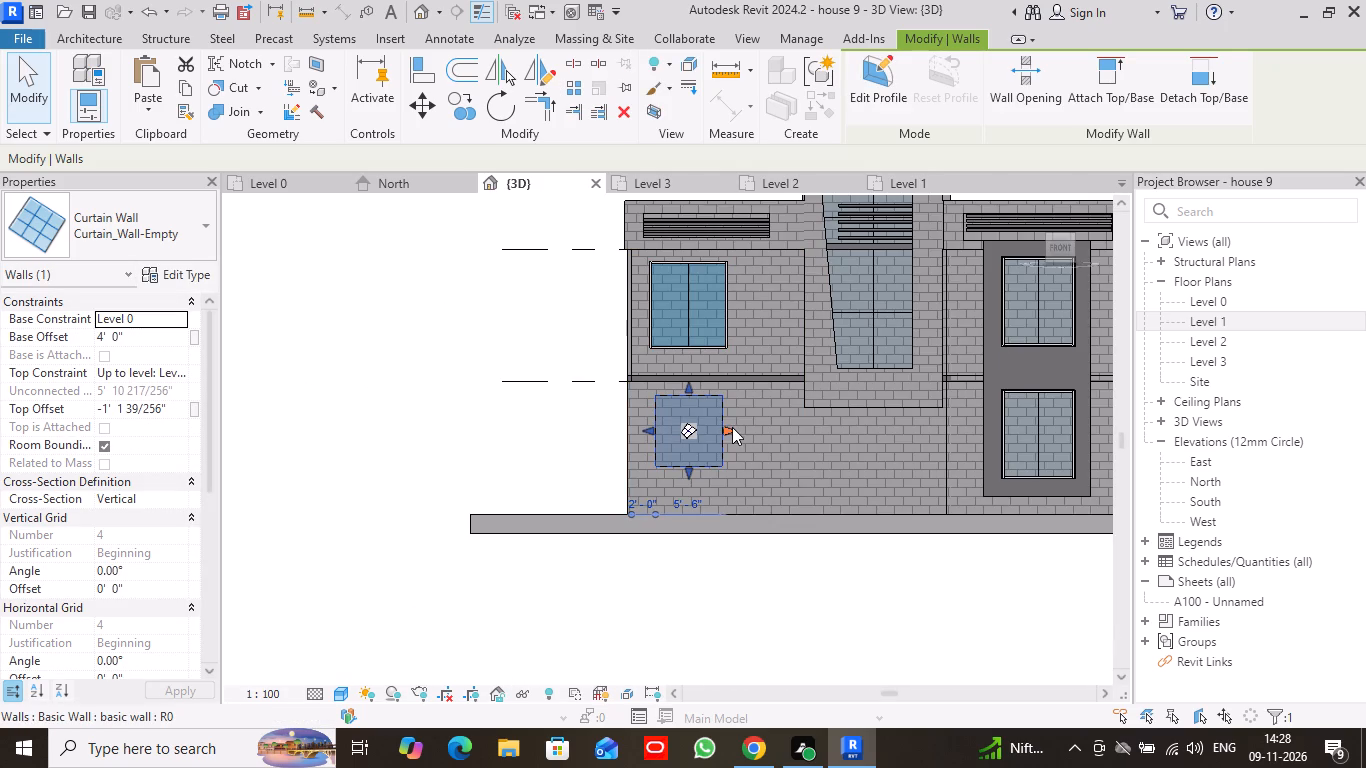
click(725, 428)
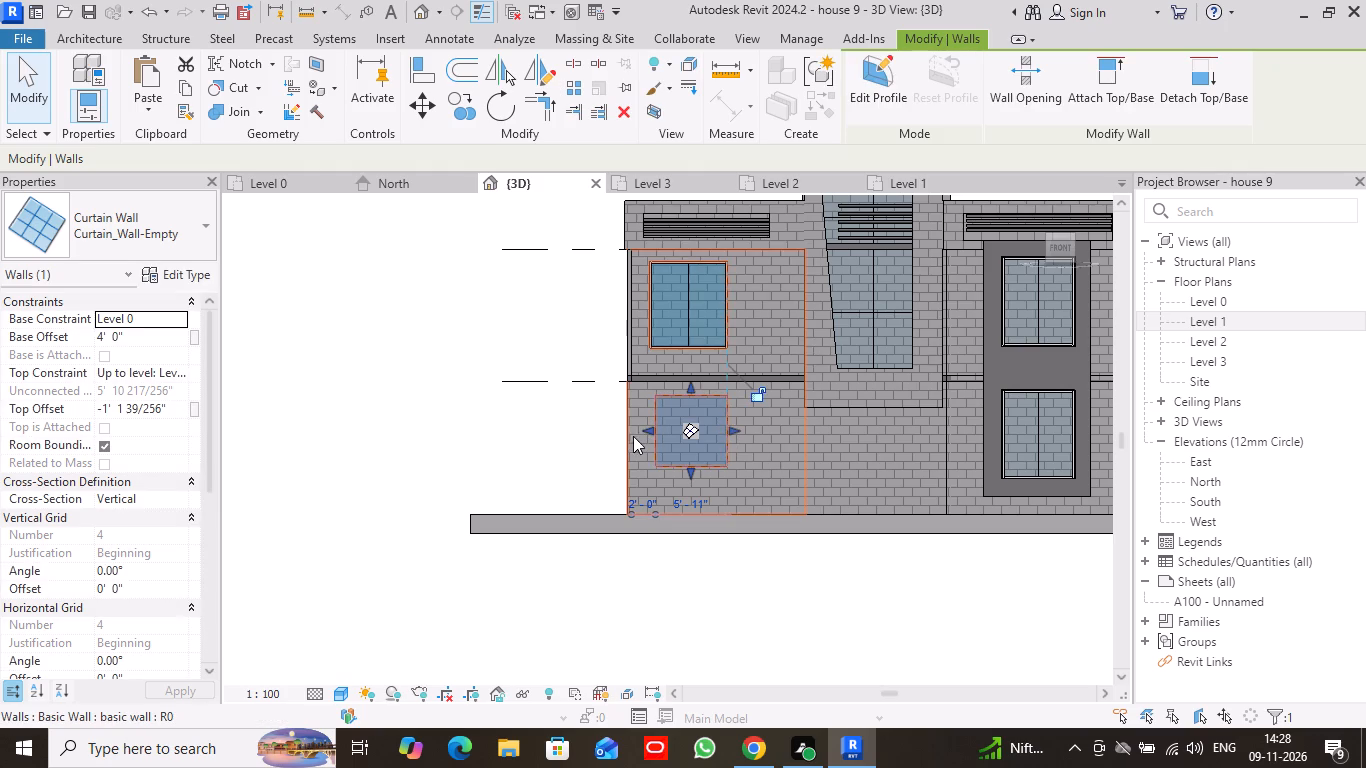
click(647, 427)
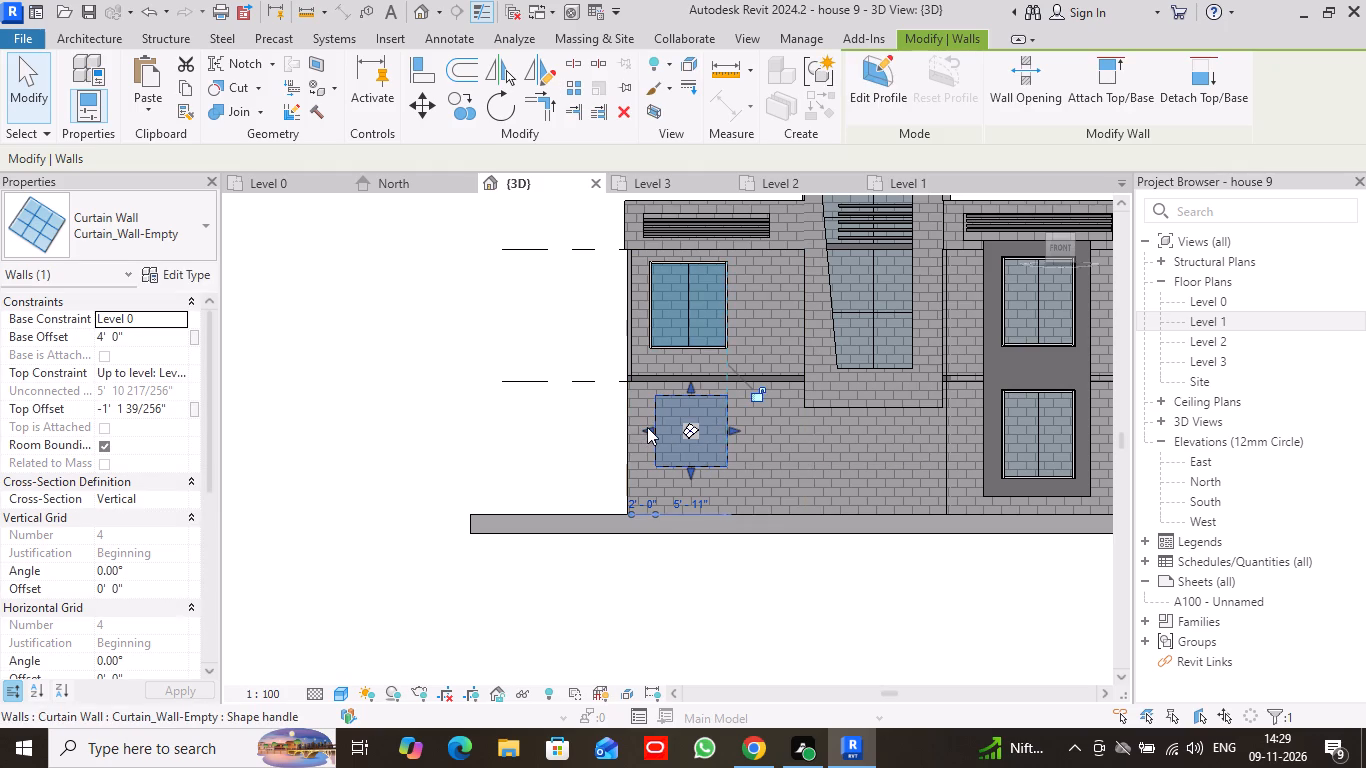
Extend the lower curtain wall's bottom edge down to a base offset of about 2'-8" above Level 0.
scroll(704, 489, up, 1)
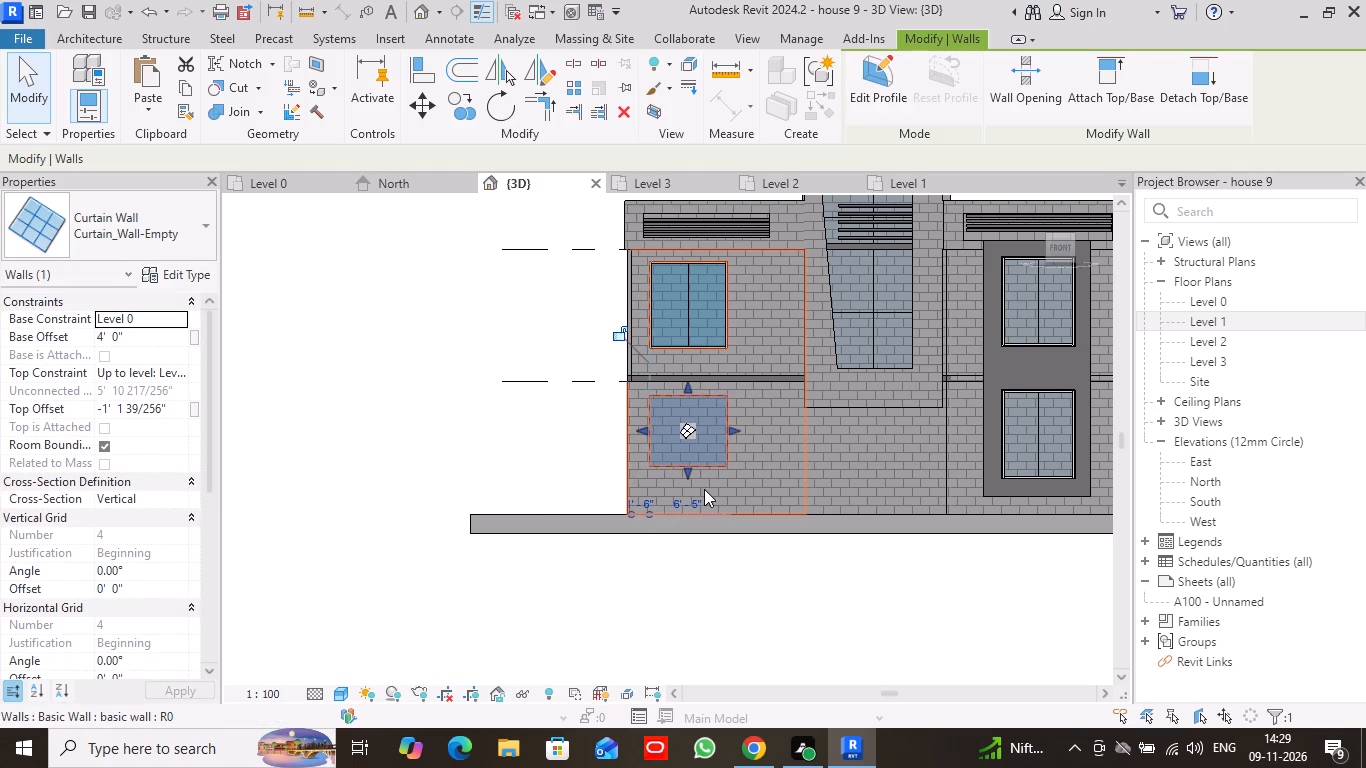
scroll(704, 489, up, 1)
drag(682, 461, 684, 467)
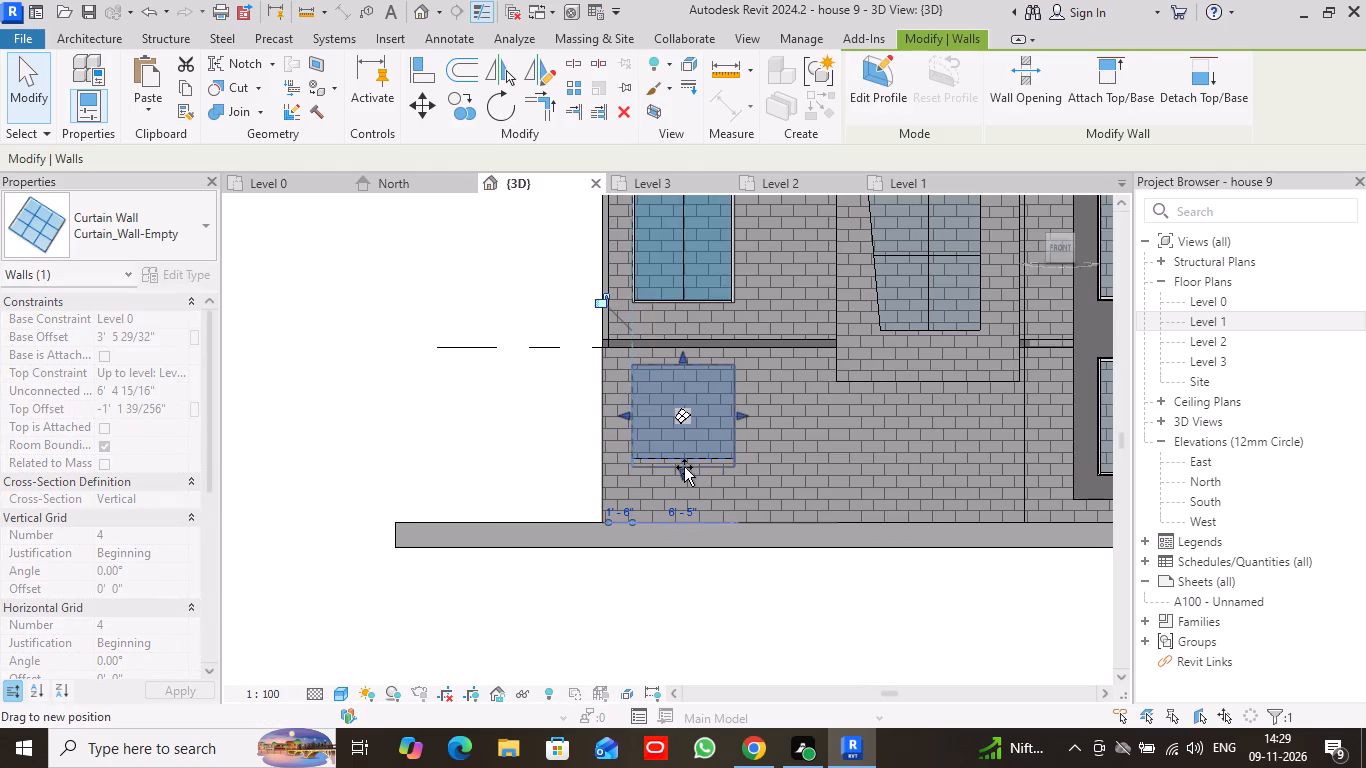
drag(684, 467, 684, 469)
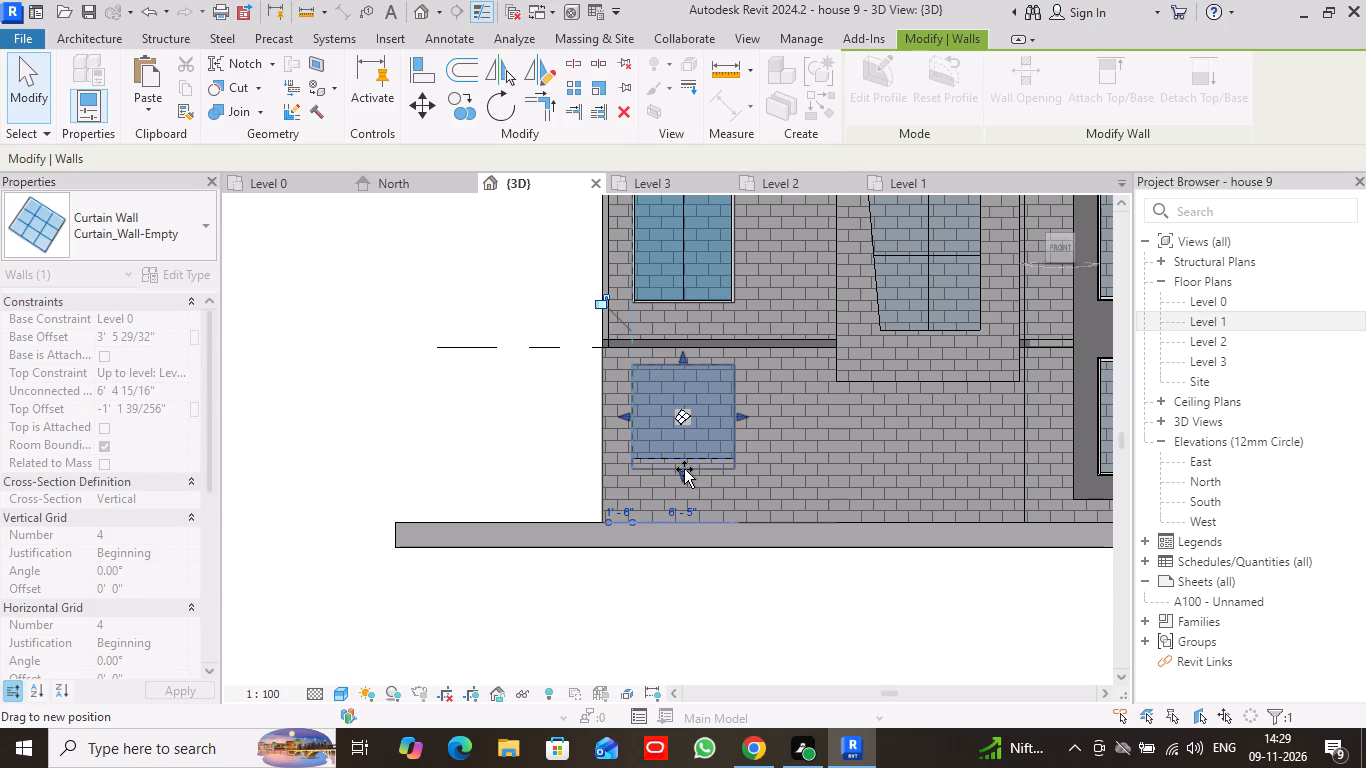
drag(684, 469, 686, 480)
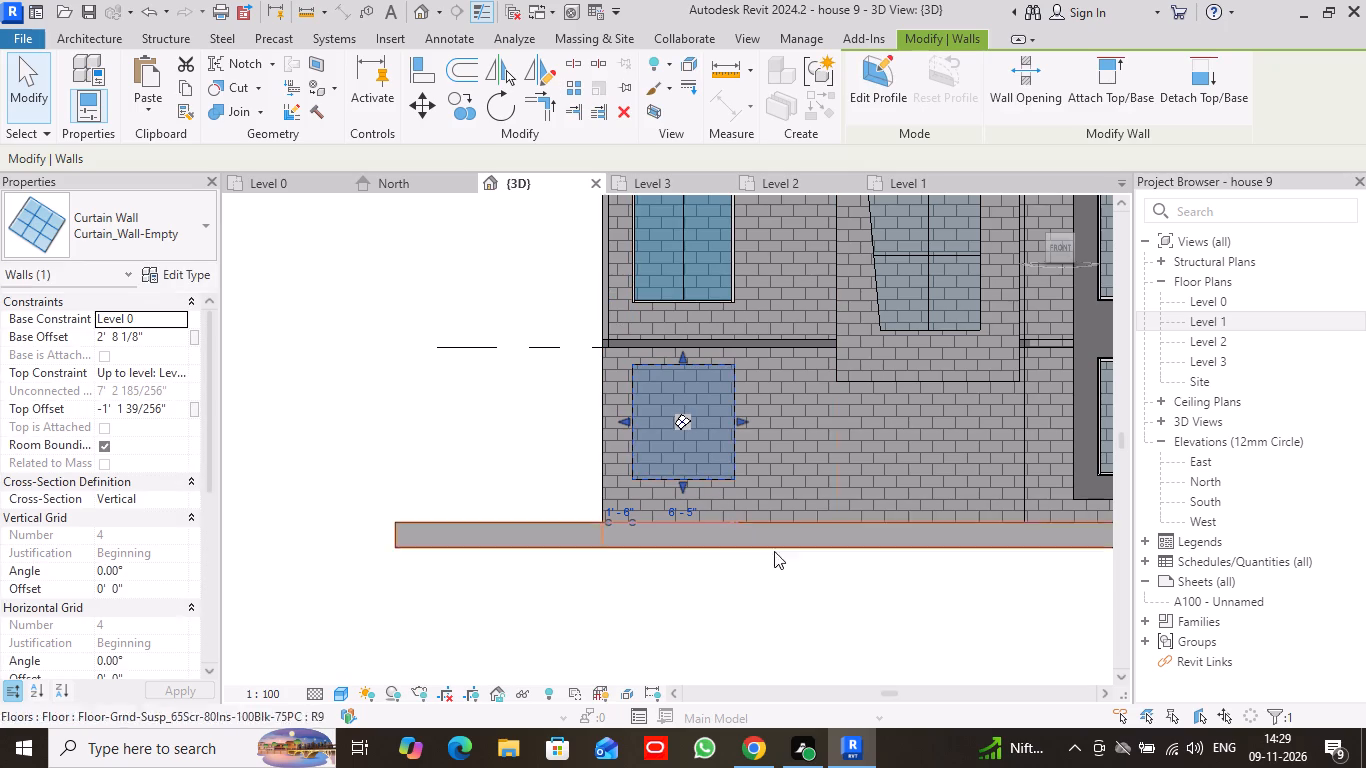
click(754, 594)
scroll(780, 601, down, 2)
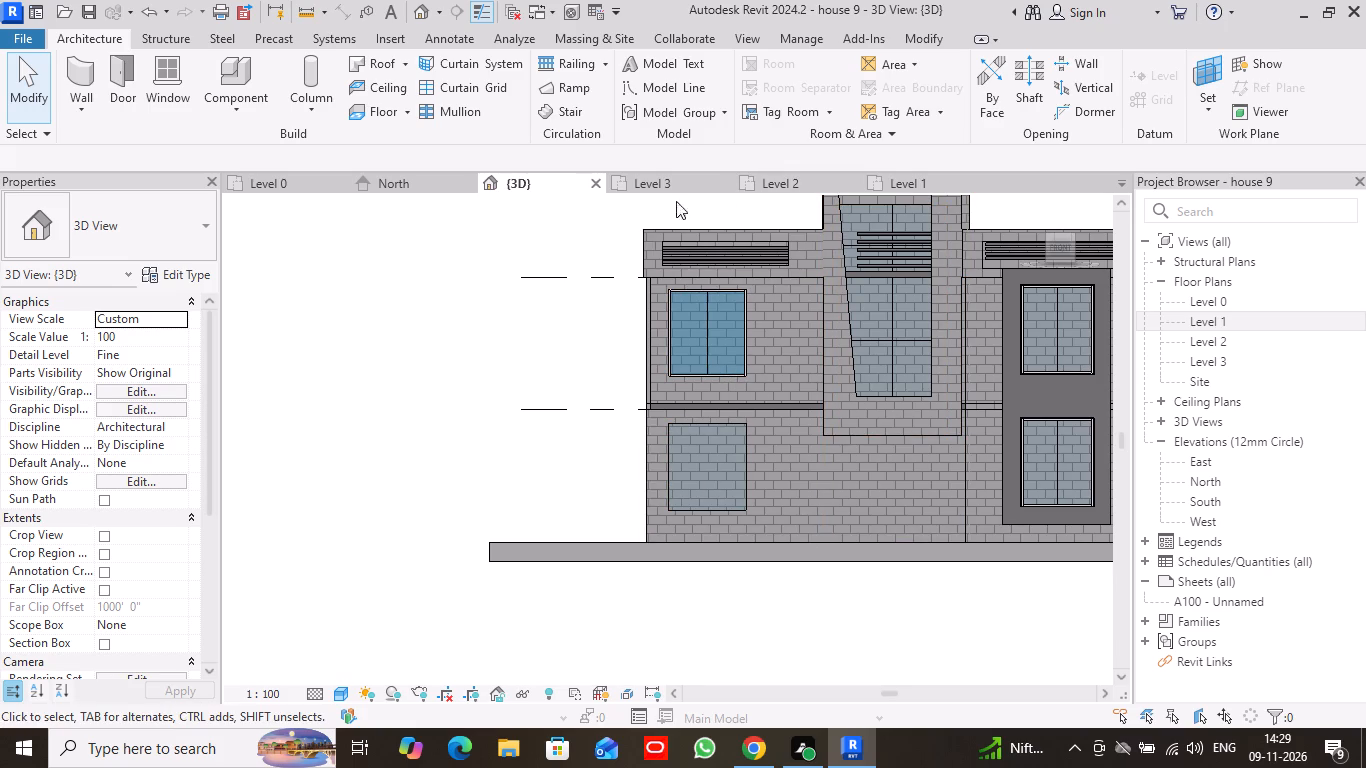
Place Rectangular Mullion 50x150mm along all four edges of the front-left ground-floor curtain wall.
click(455, 107)
click(714, 427)
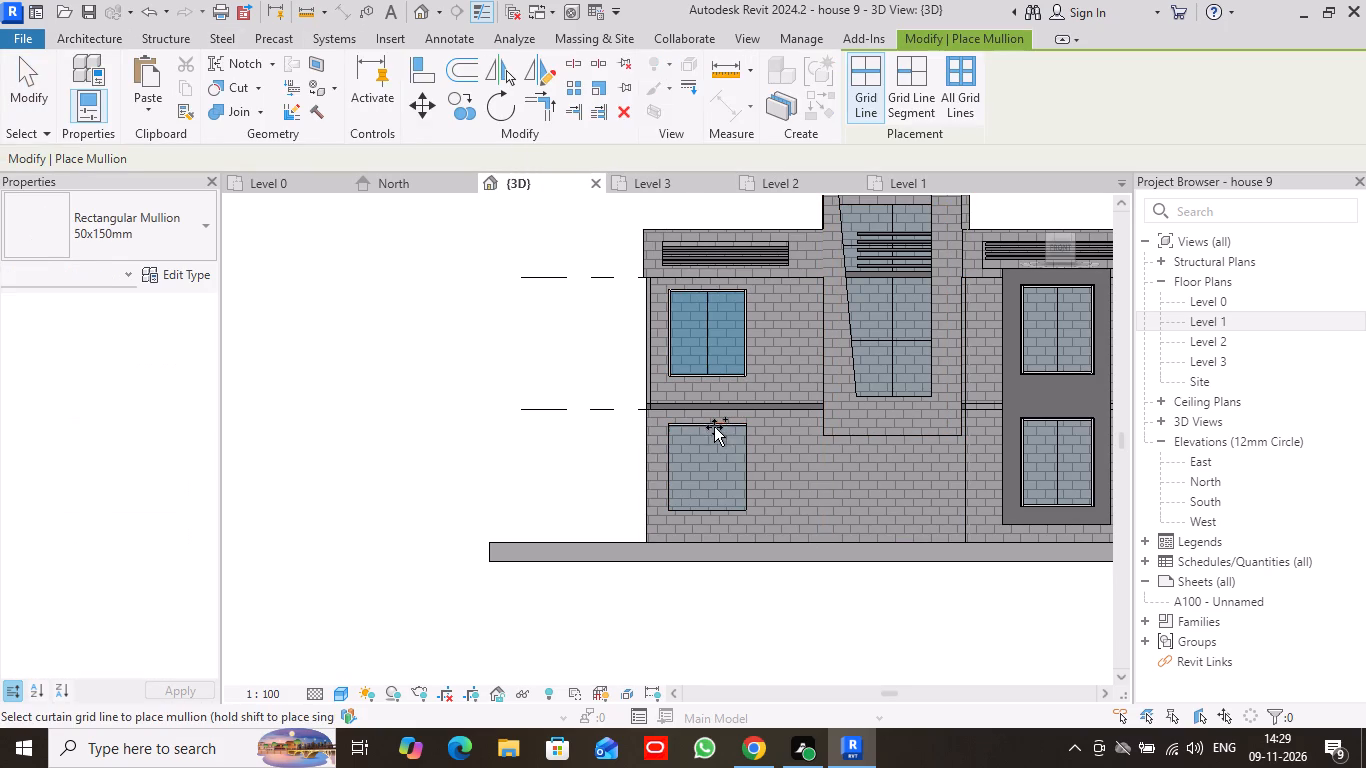
click(668, 462)
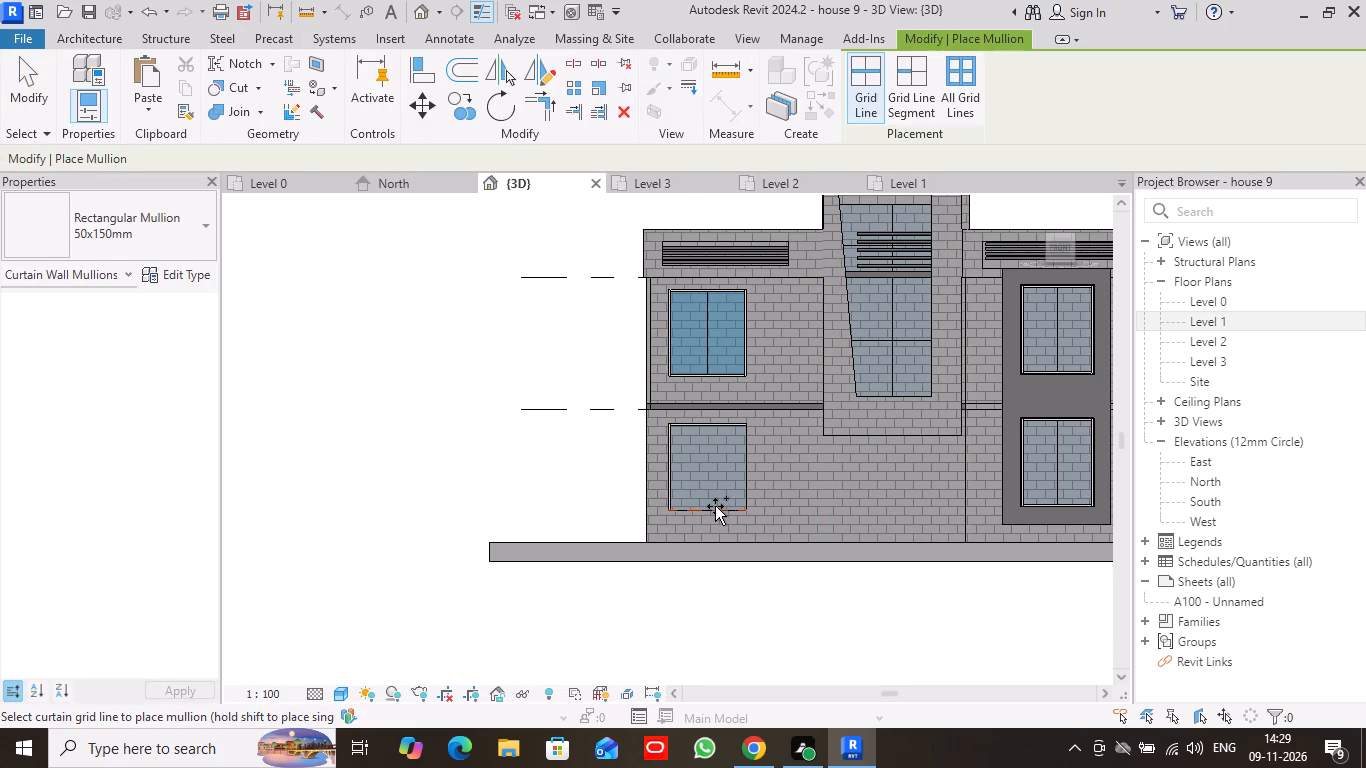
click(715, 506)
click(744, 476)
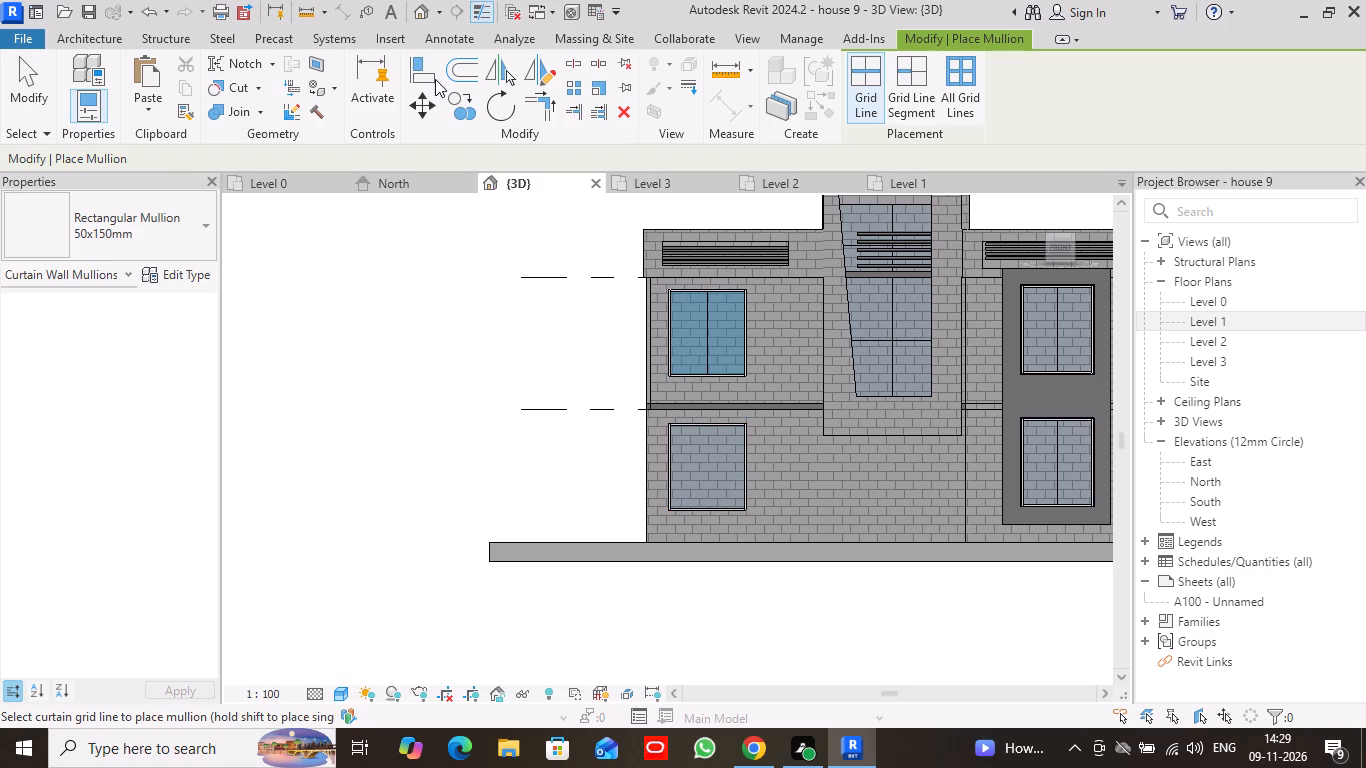
Add a vertical curtain grid line at the midpoint of the lower front-left window, splitting it into two equal panels.
click(93, 36)
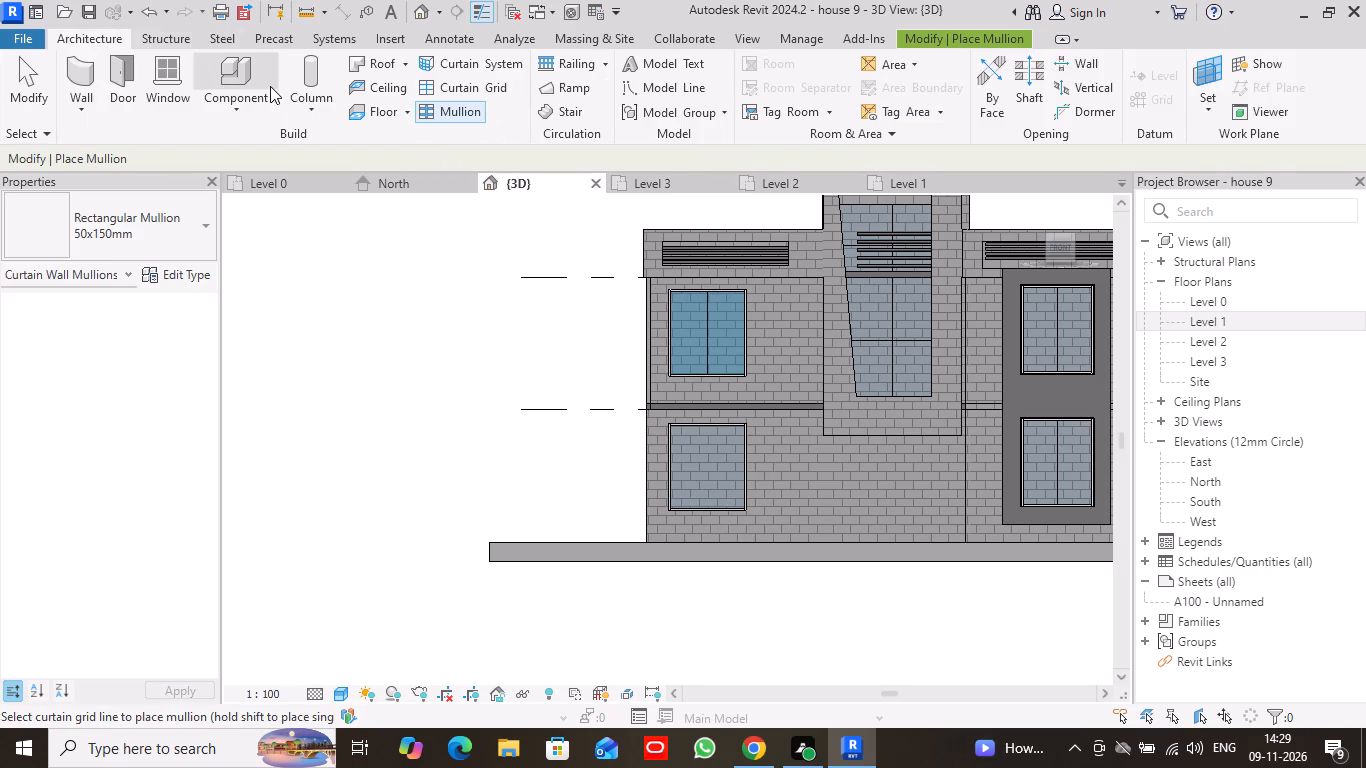
click(434, 85)
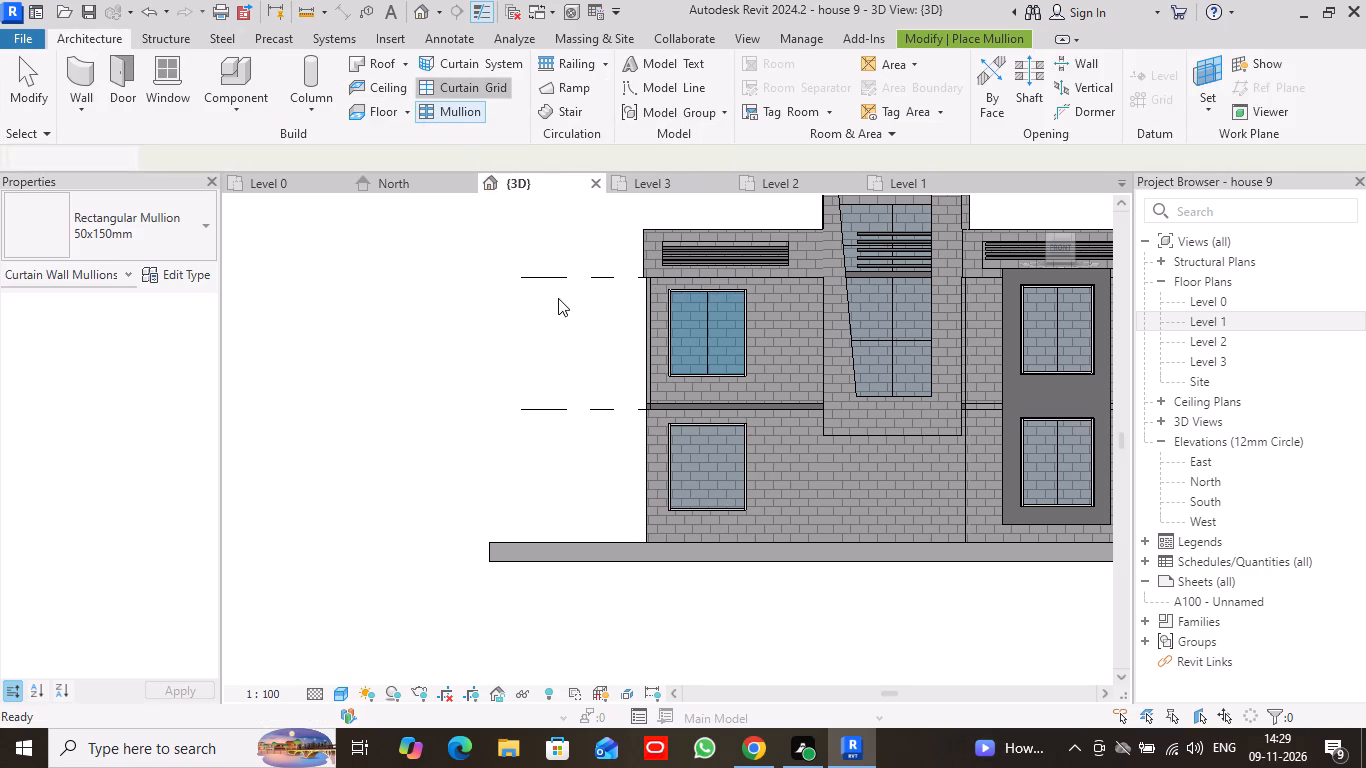
click(703, 424)
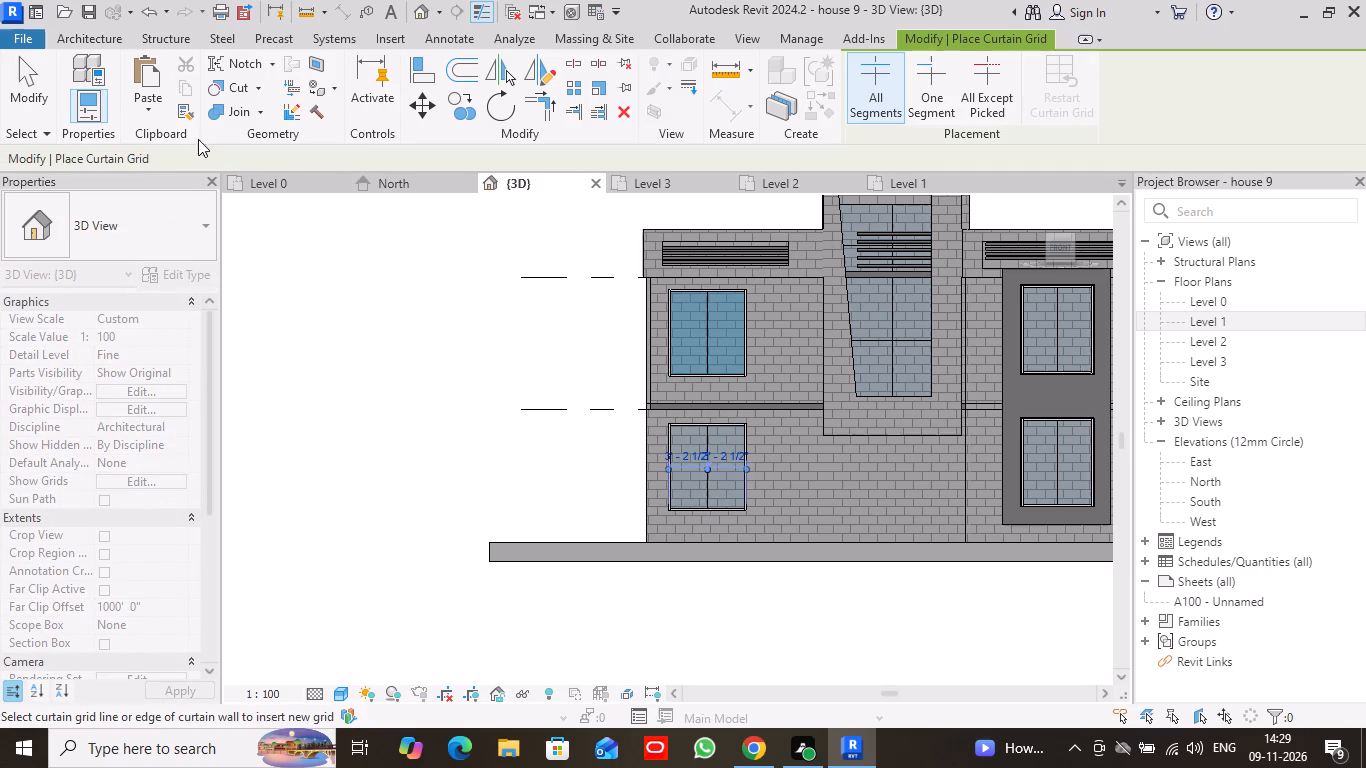
click(22, 73)
Examine the front facade and the new ground-floor window from the front and from an angled 3D view.
scroll(496, 430, down, 2)
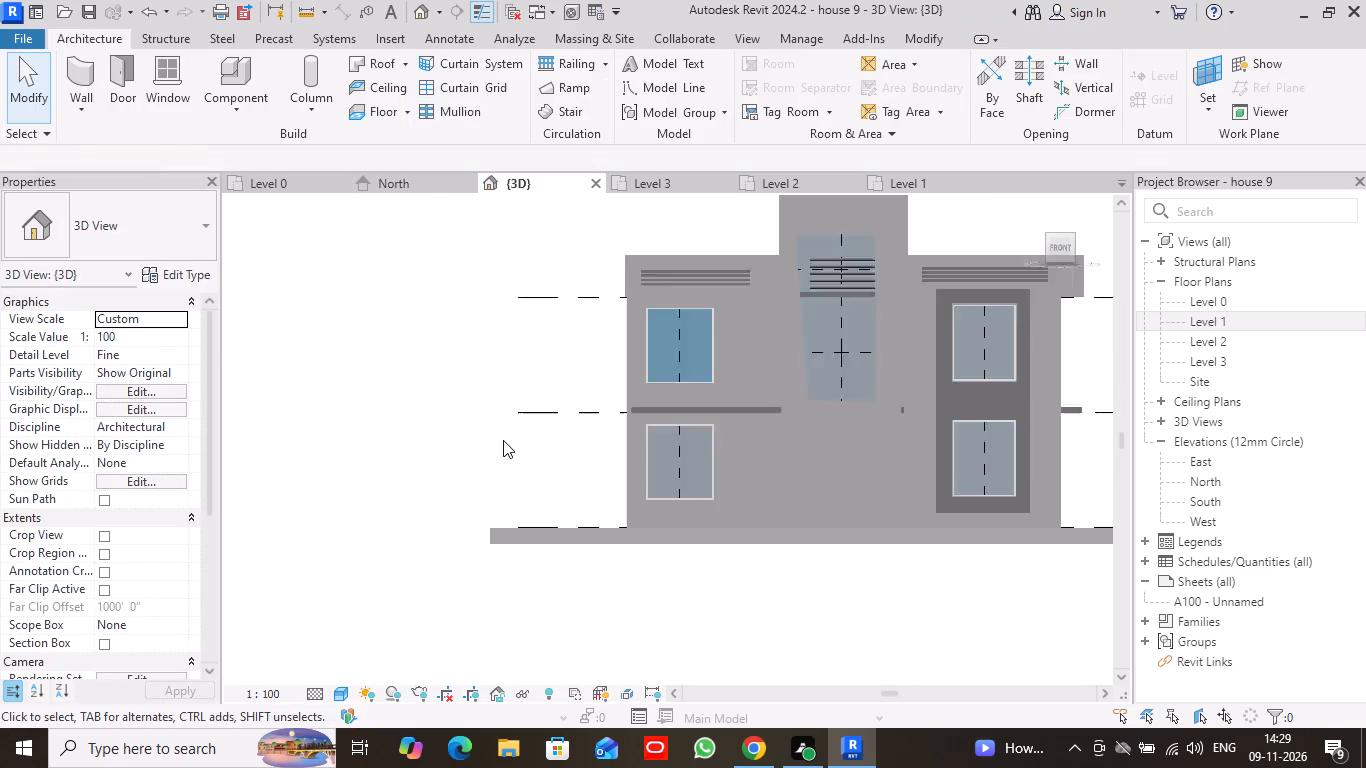
scroll(503, 440, down, 1)
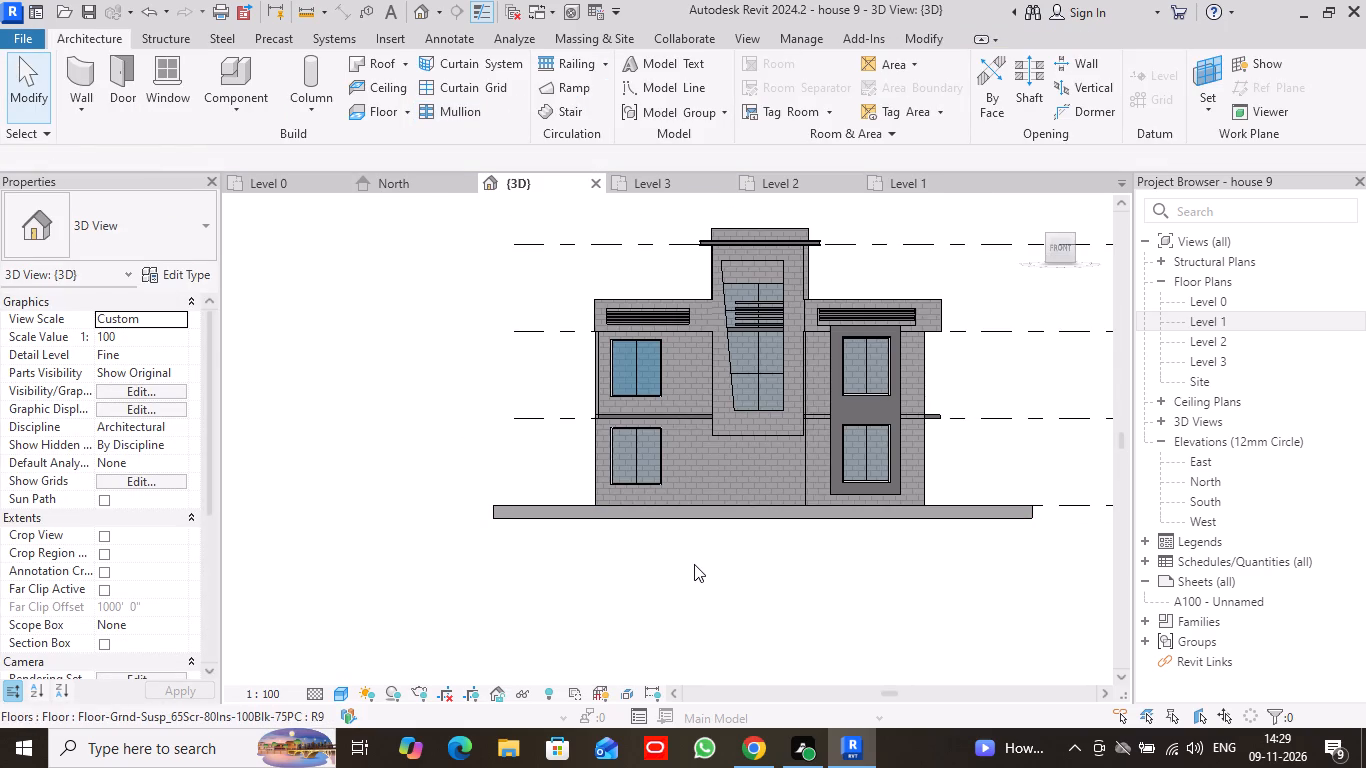
scroll(695, 565, up, 4)
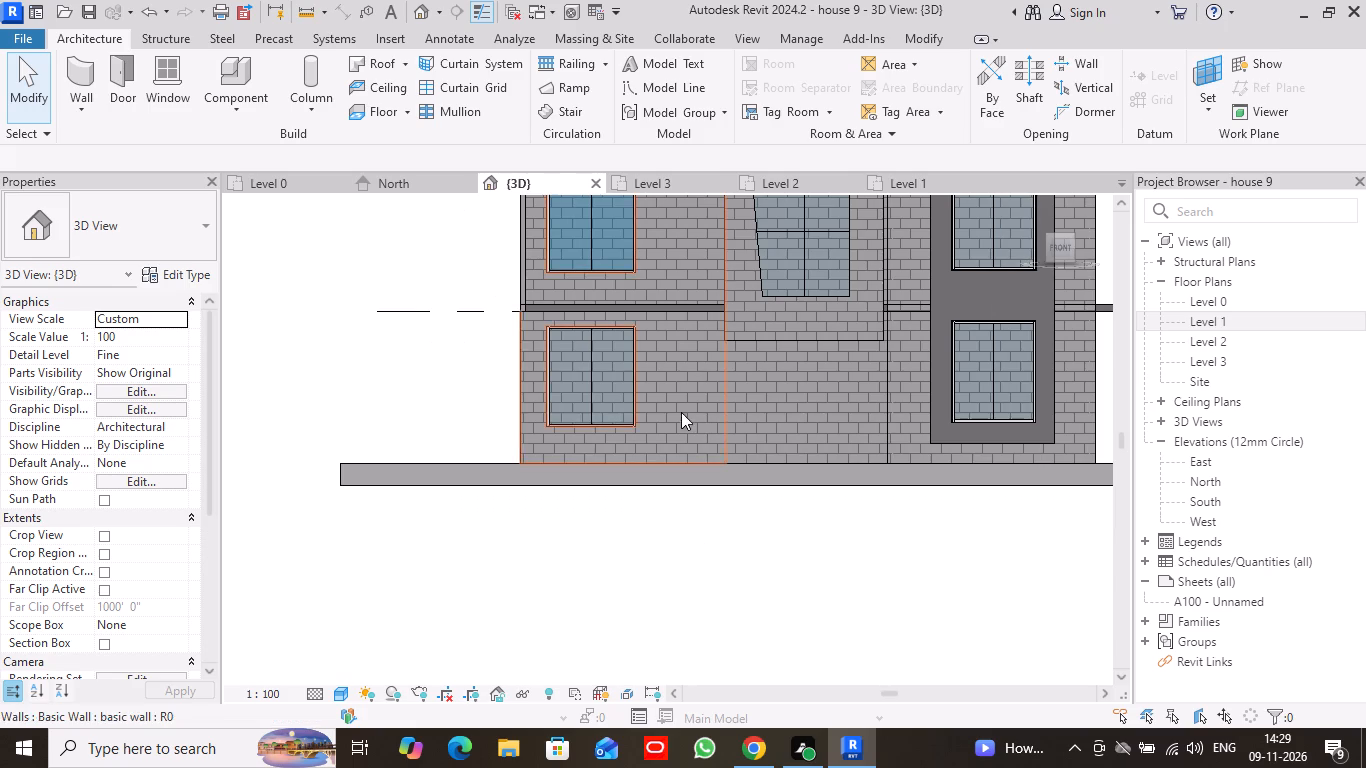
middle_drag(681, 412, 673, 472)
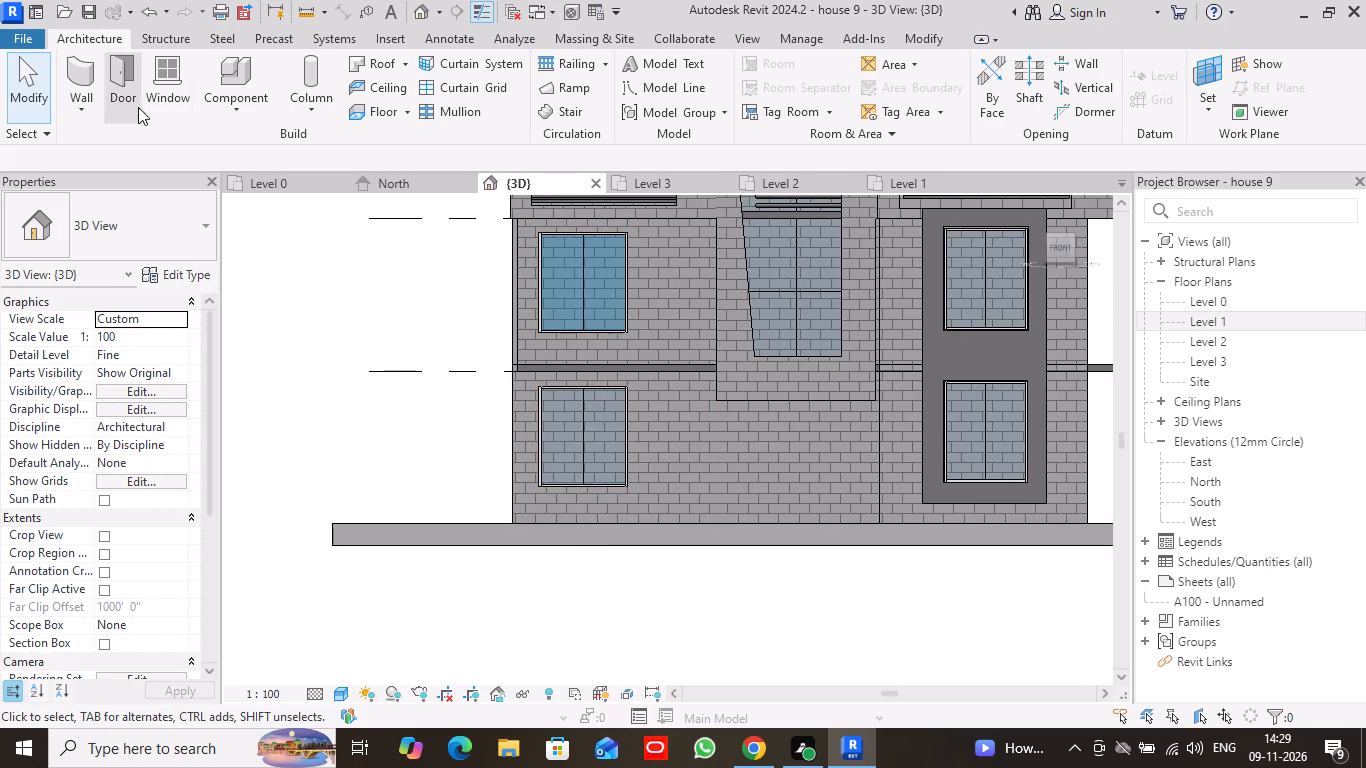
click(1, 91)
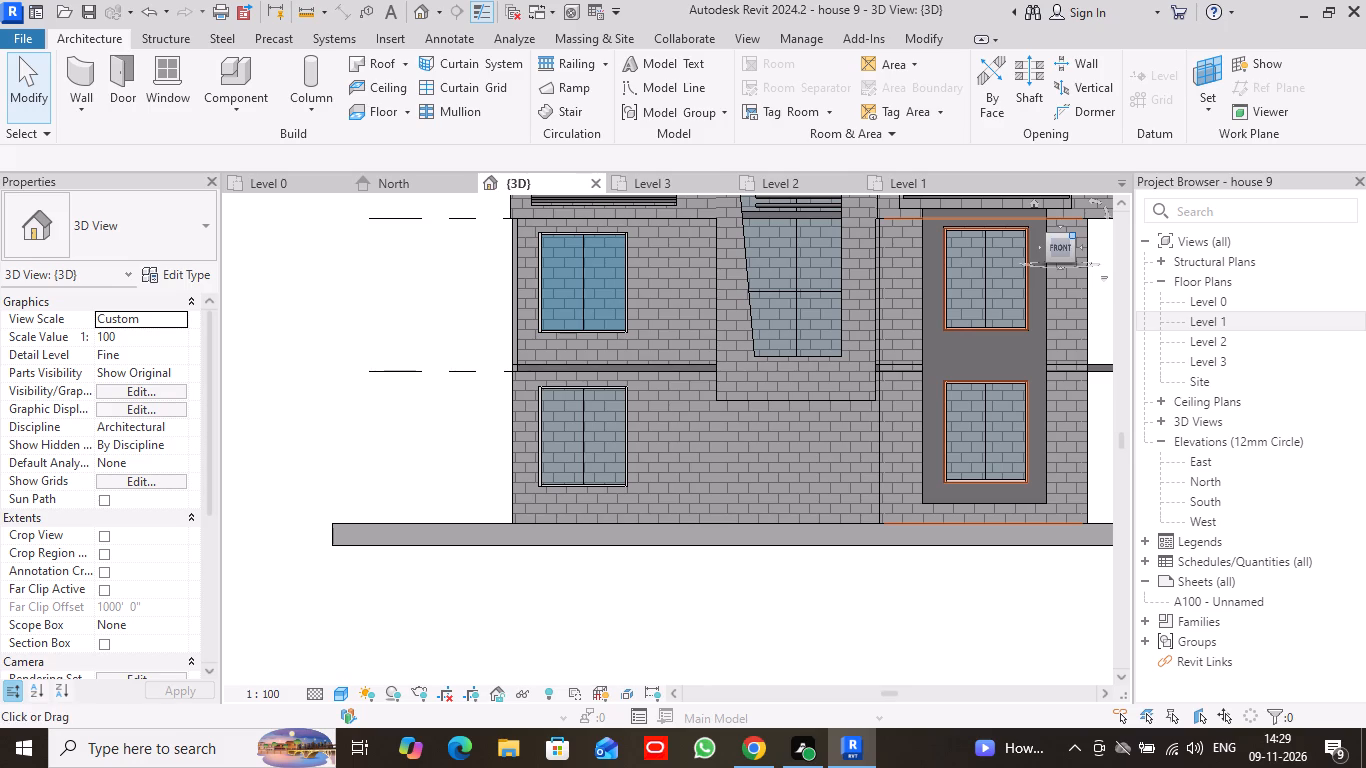
drag(1072, 235, 974, 283)
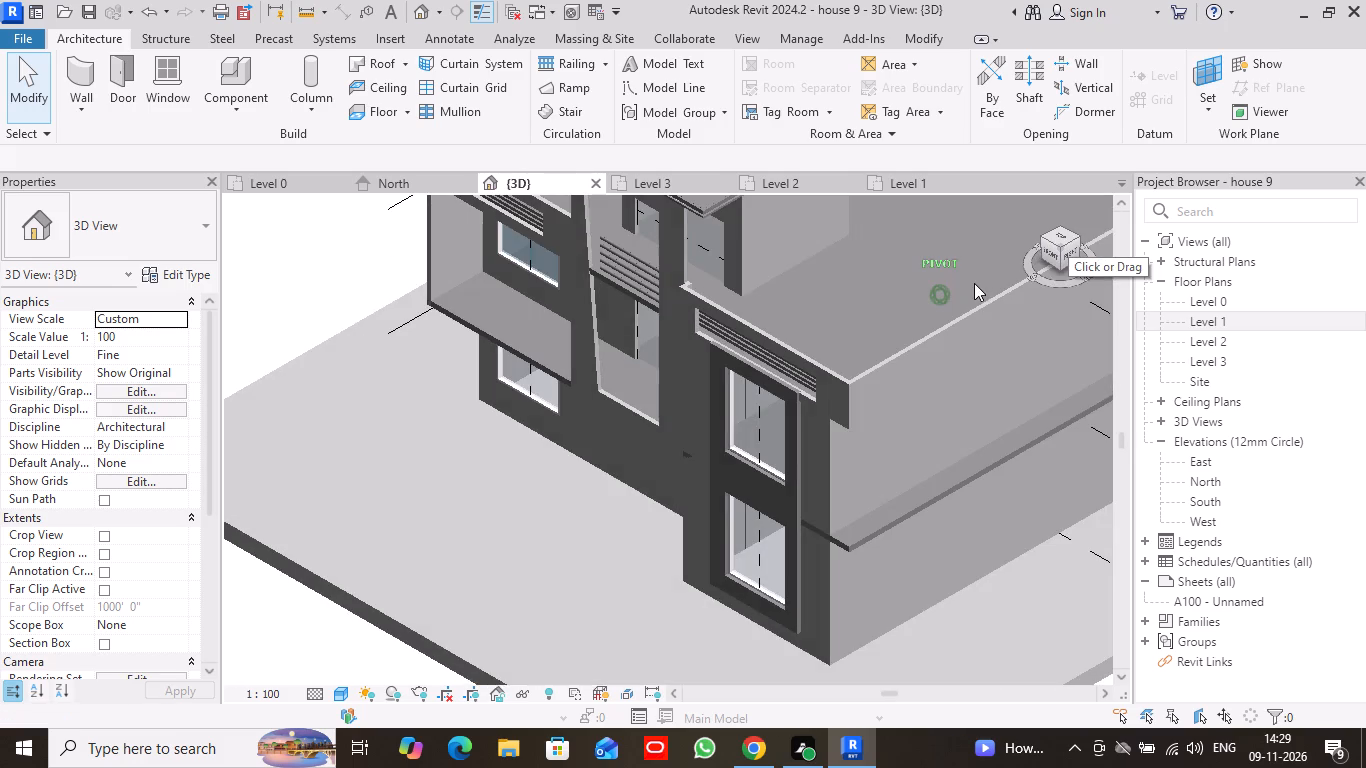
drag(974, 283, 980, 233)
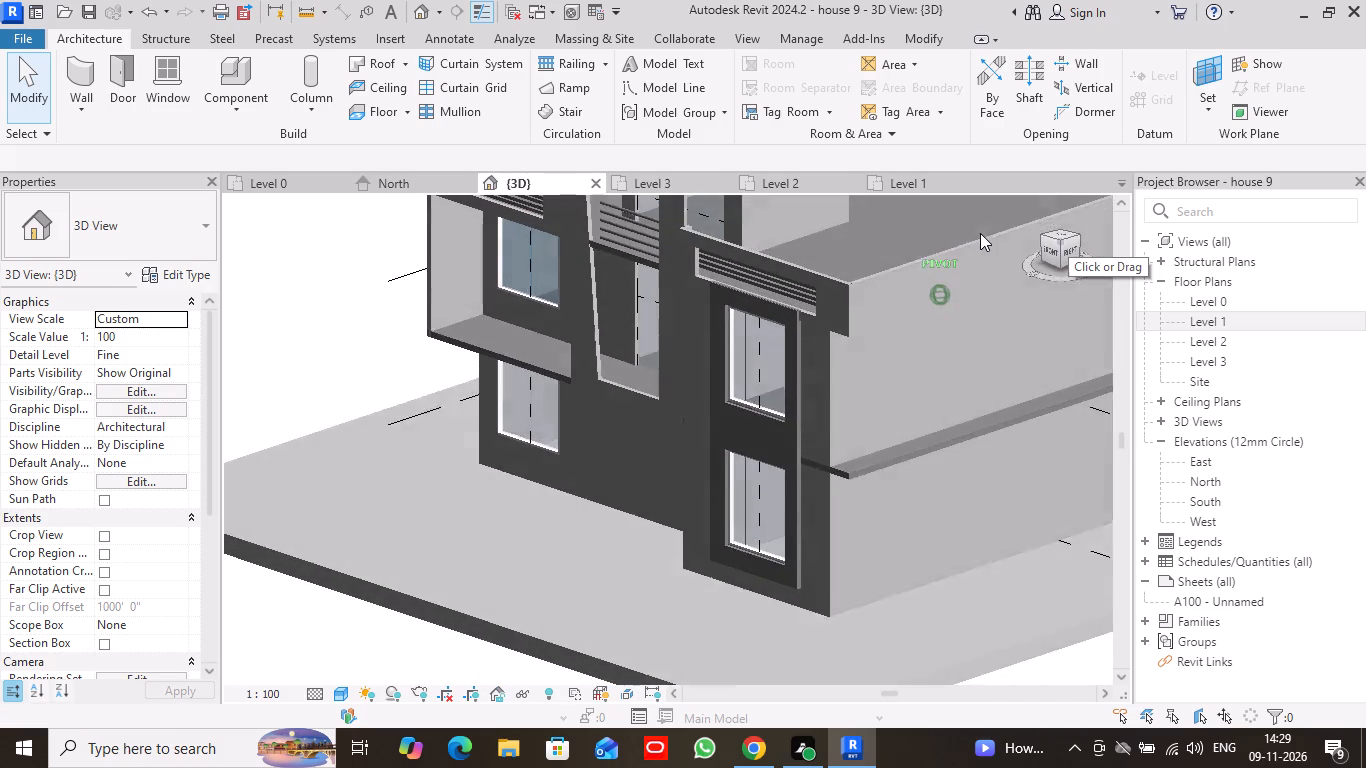
drag(980, 233, 980, 231)
scroll(669, 329, up, 1)
scroll(543, 499, down, 2)
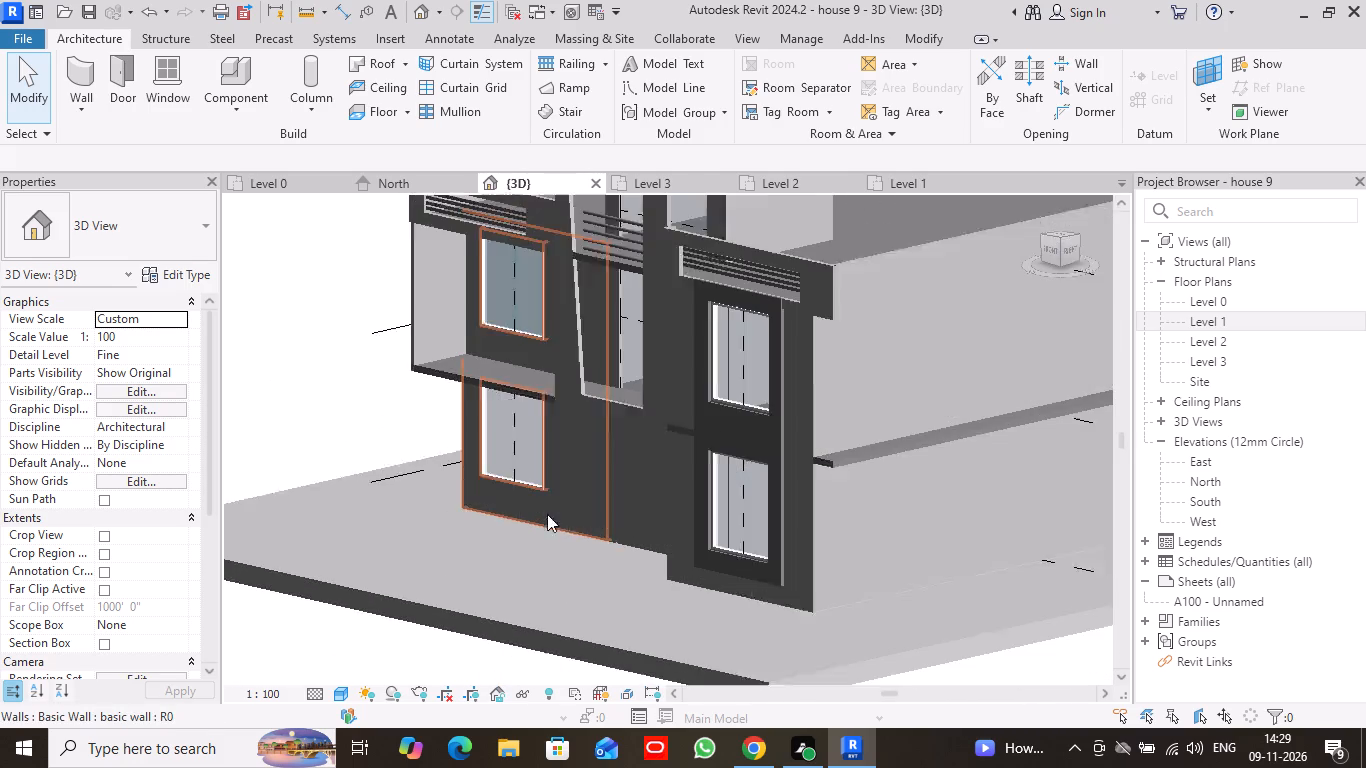
middle_drag(470, 529, 669, 548)
click(437, 314)
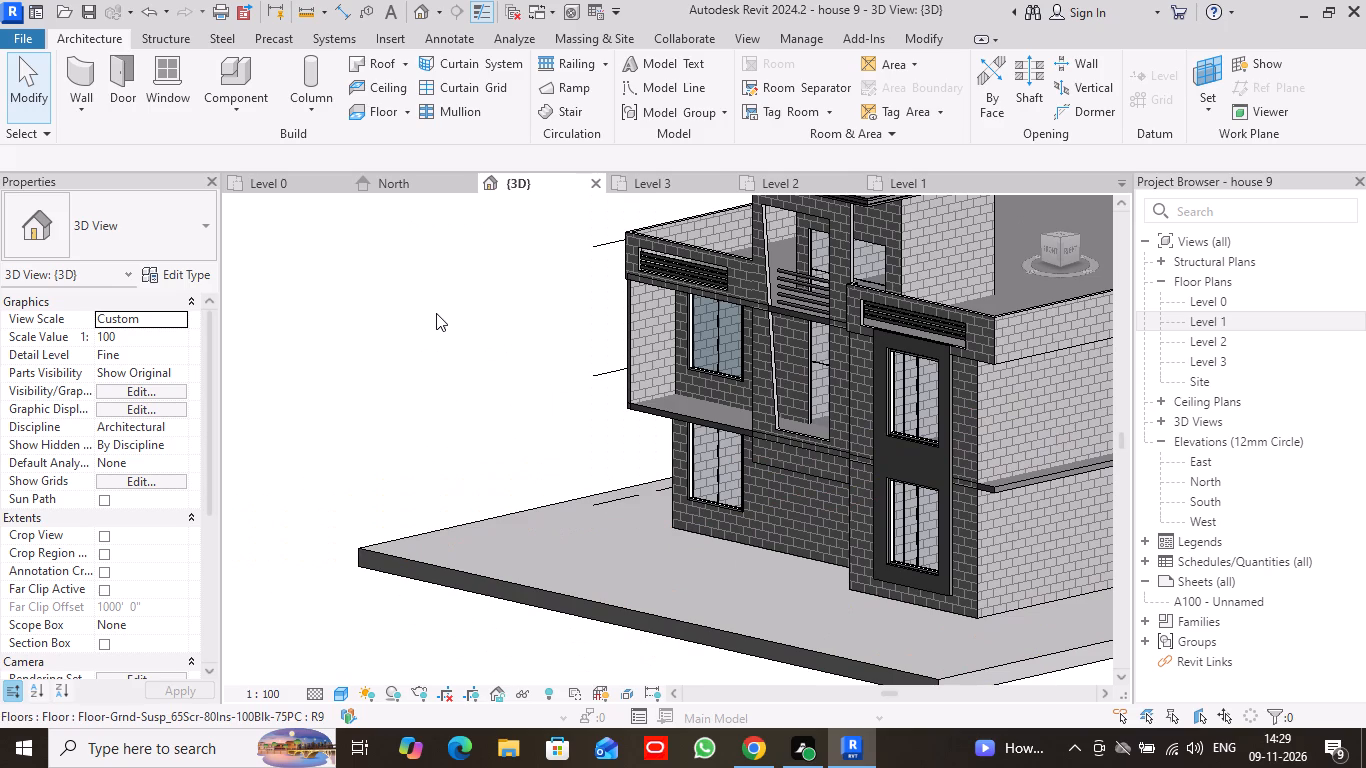
scroll(732, 472, up, 2)
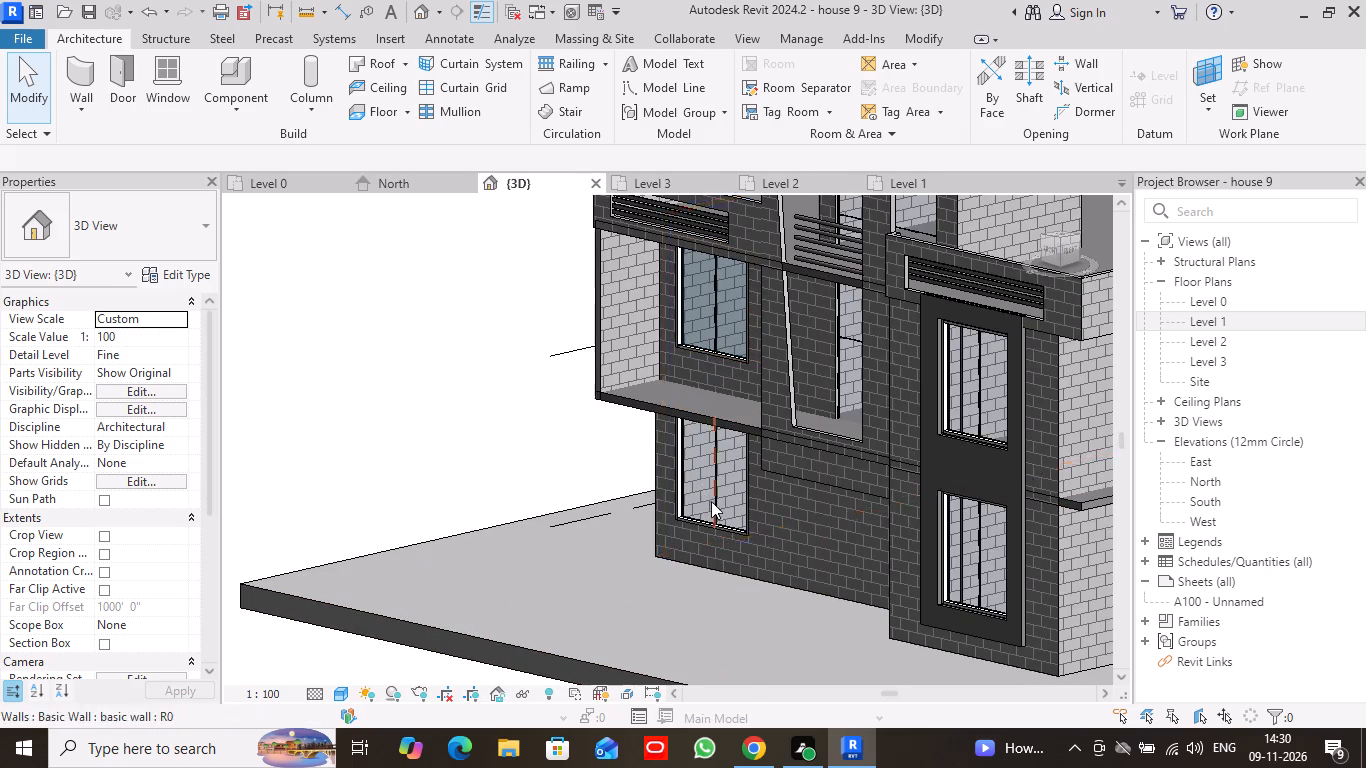
scroll(711, 502, down, 5)
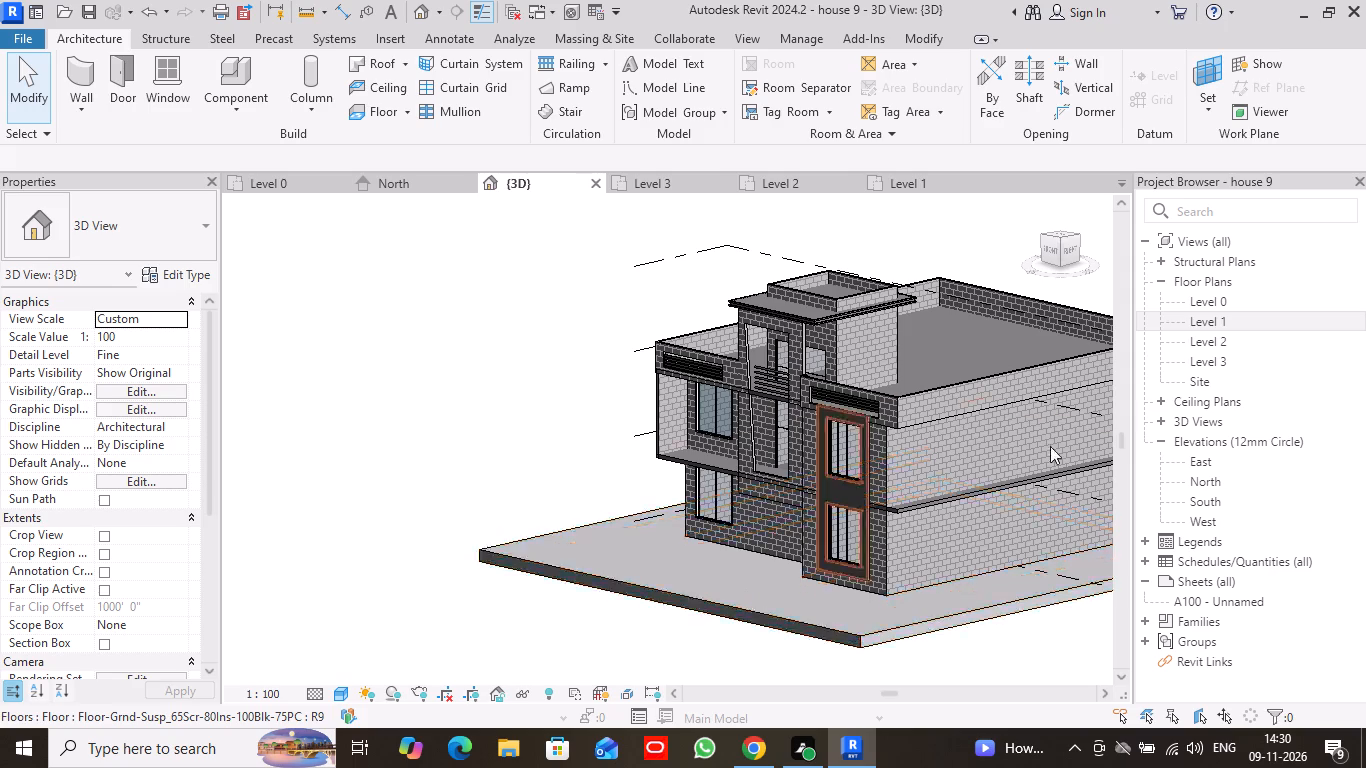
From the rear exterior wall in the Level 0 plan, open the basic wall type's structure layer material for editing.
click(889, 181)
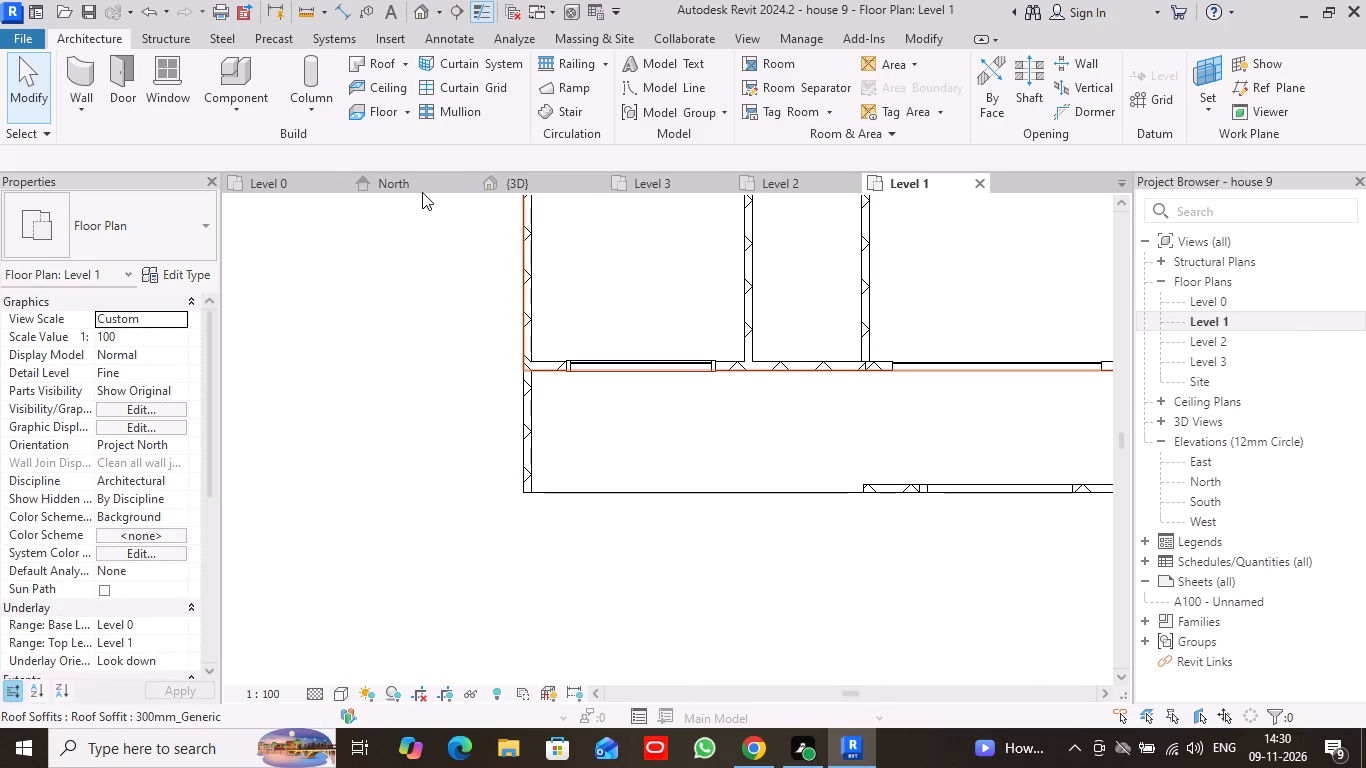
click(311, 177)
scroll(715, 391, down, 6)
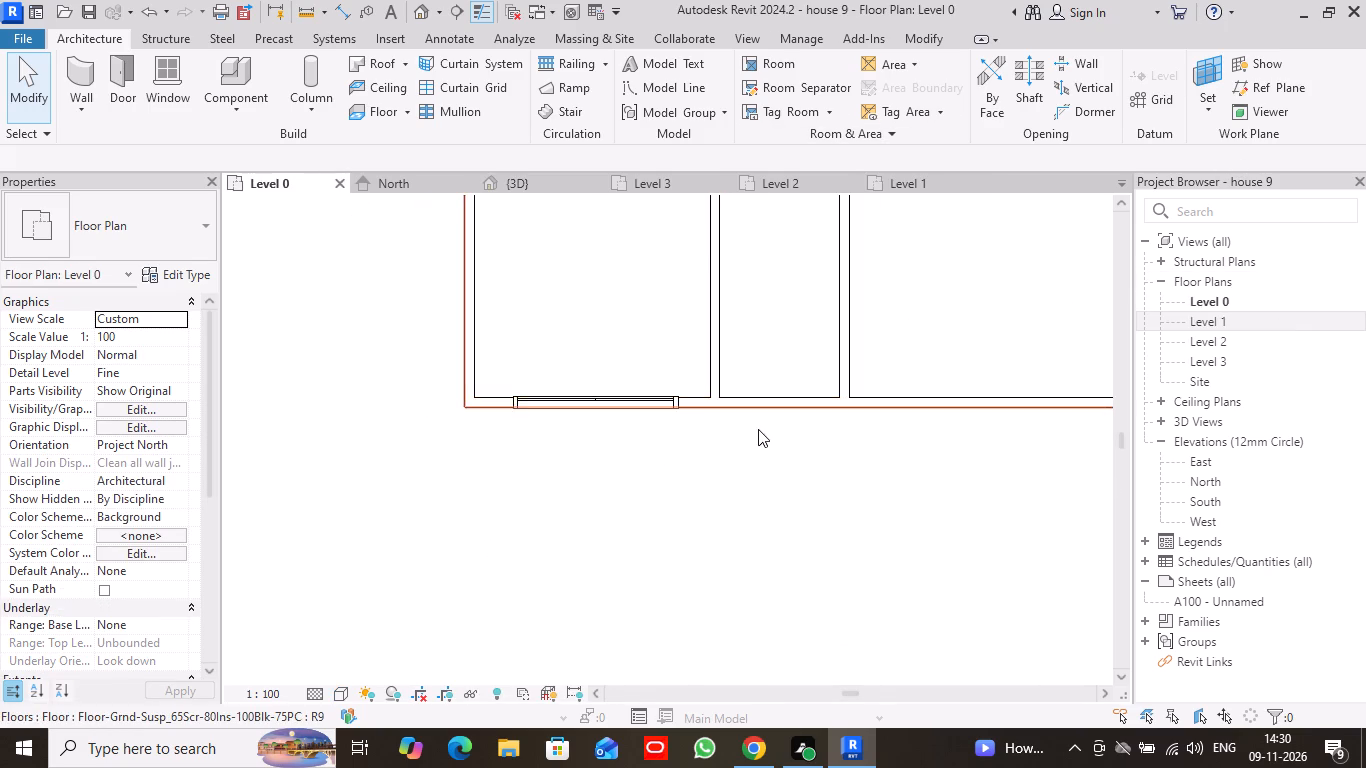
scroll(758, 429, down, 2)
middle_drag(832, 378, 775, 440)
scroll(793, 415, down, 1)
scroll(867, 320, down, 3)
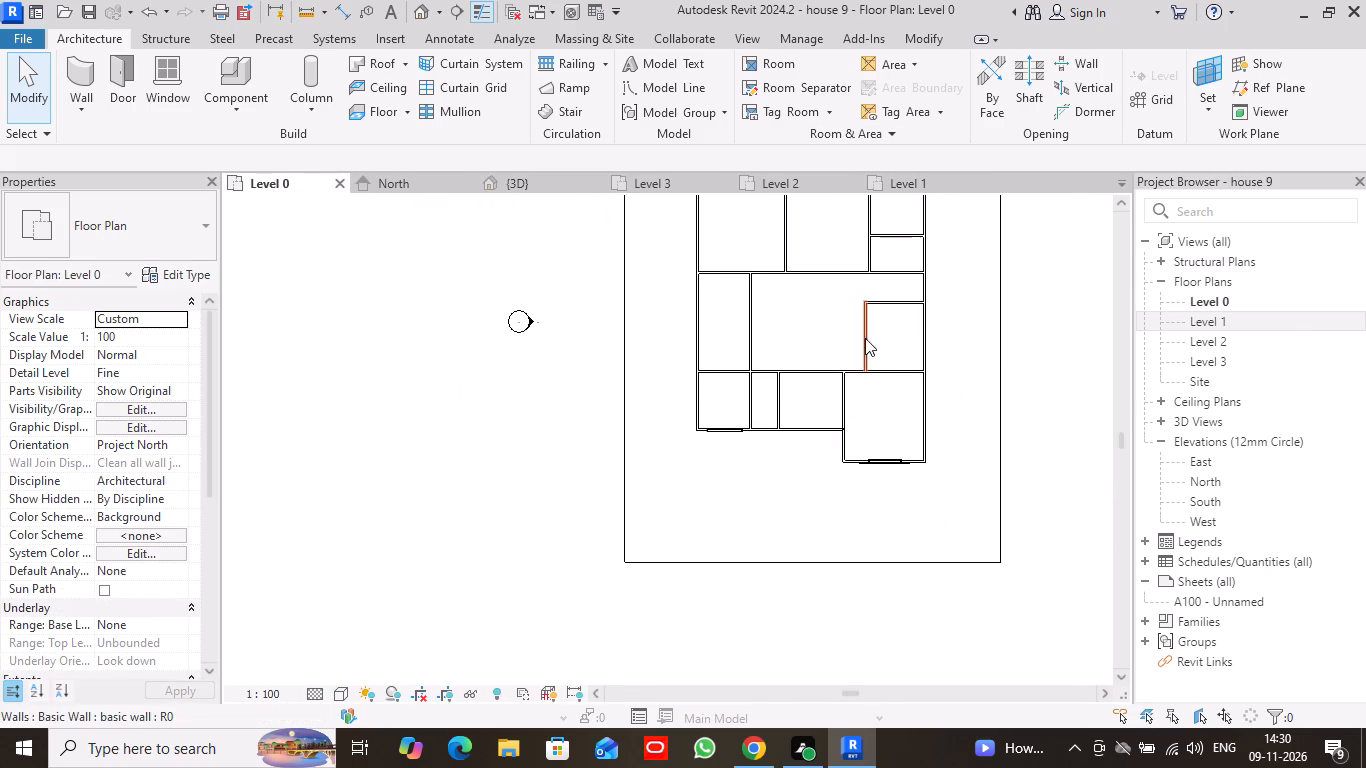
middle_drag(975, 295, 959, 374)
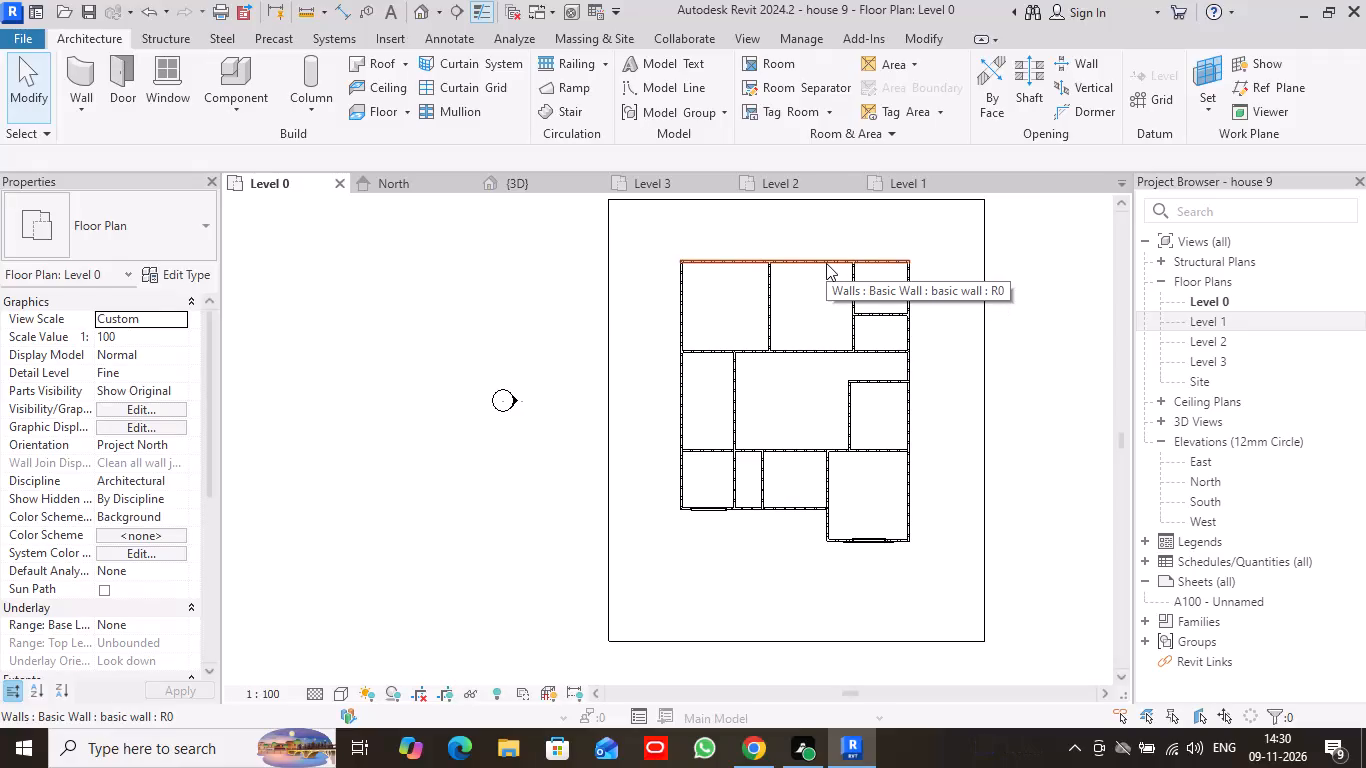
click(826, 263)
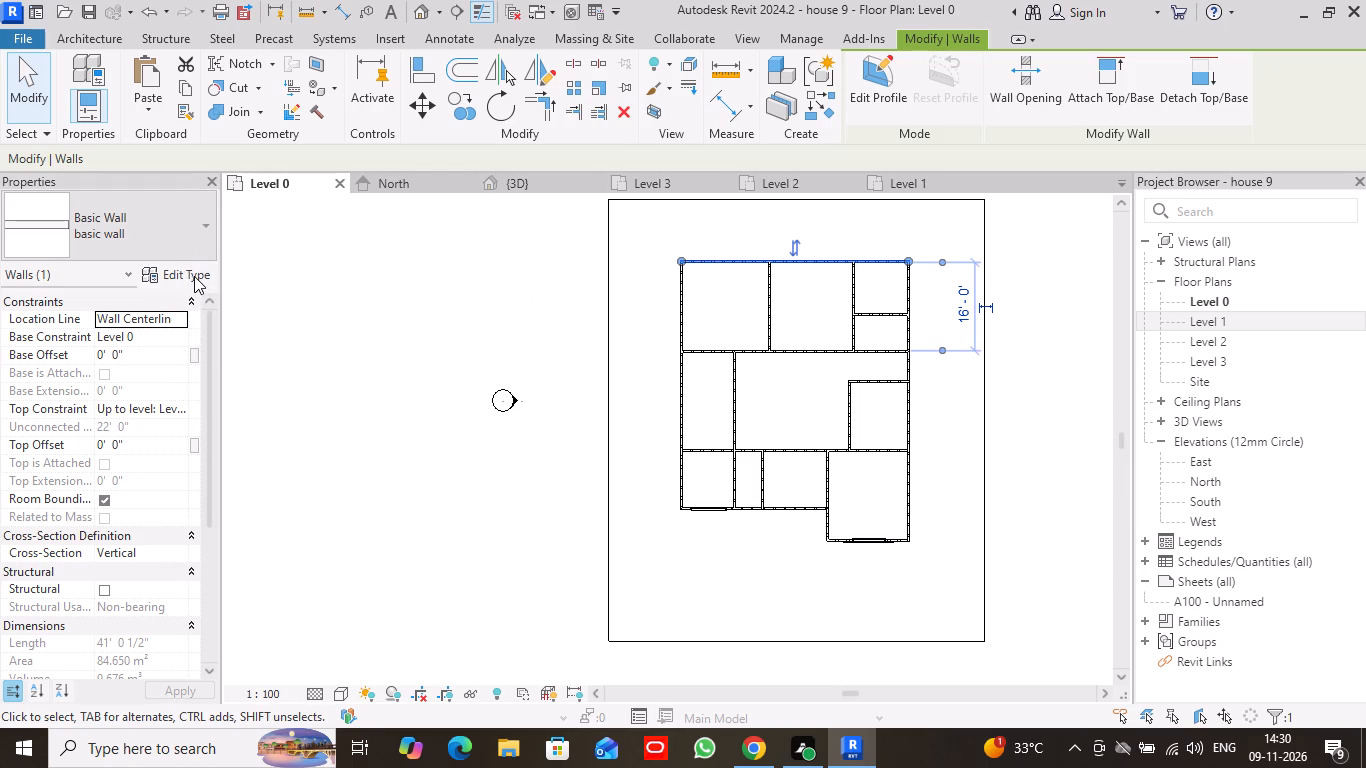
click(194, 276)
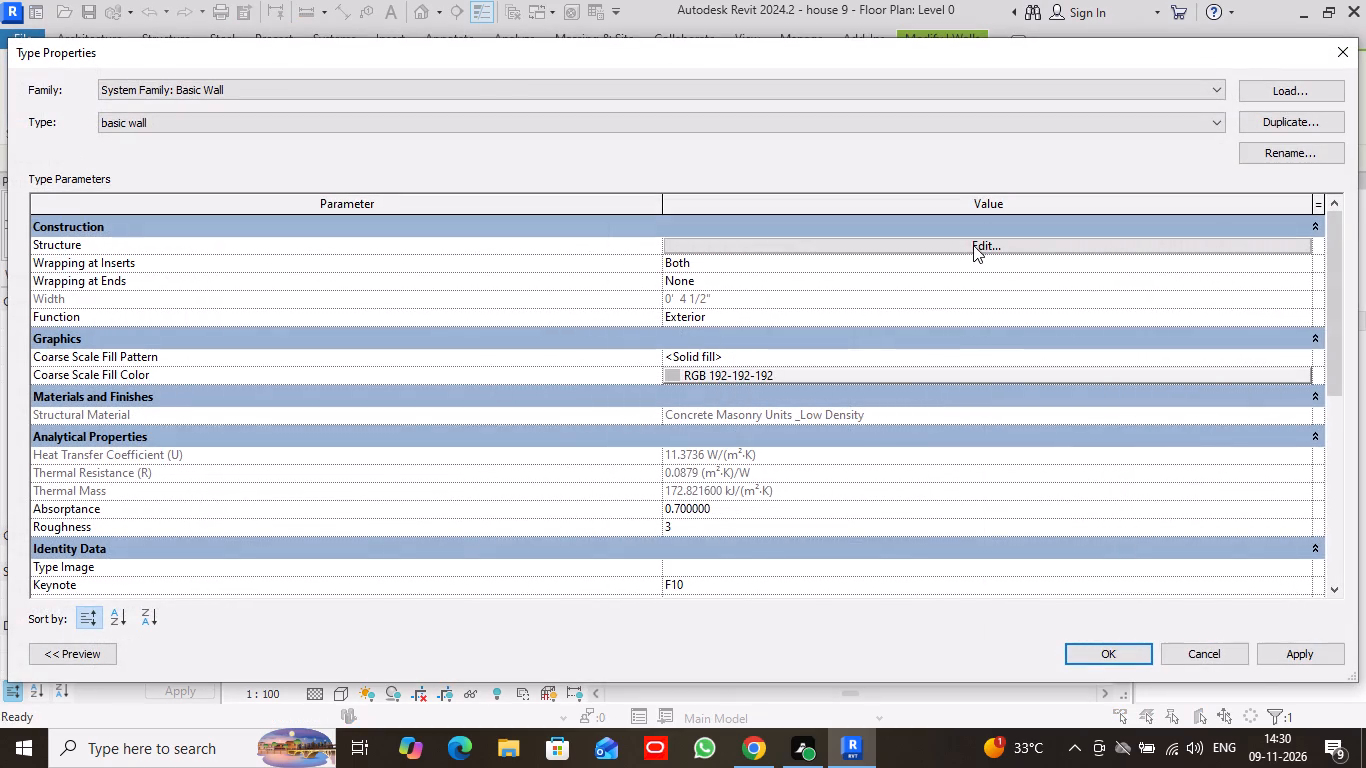
click(973, 245)
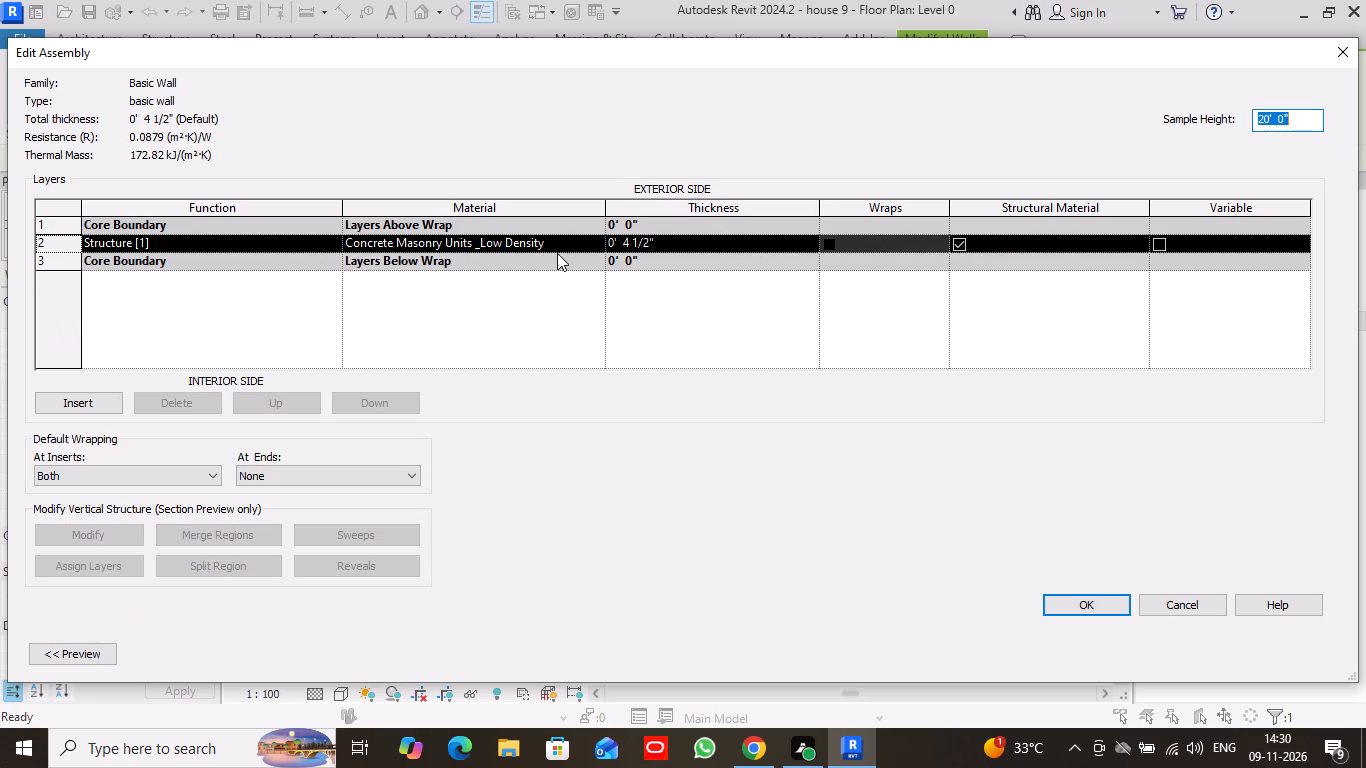
click(589, 248)
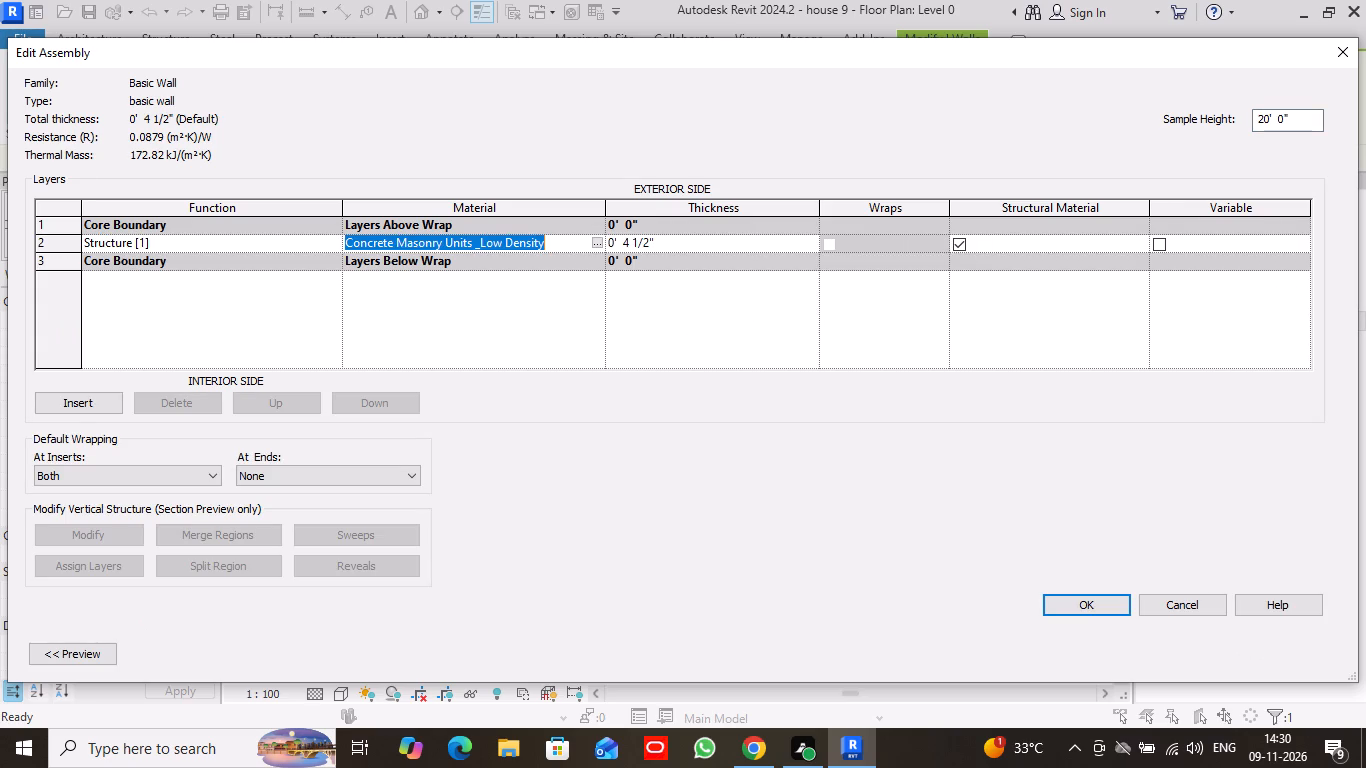
click(600, 242)
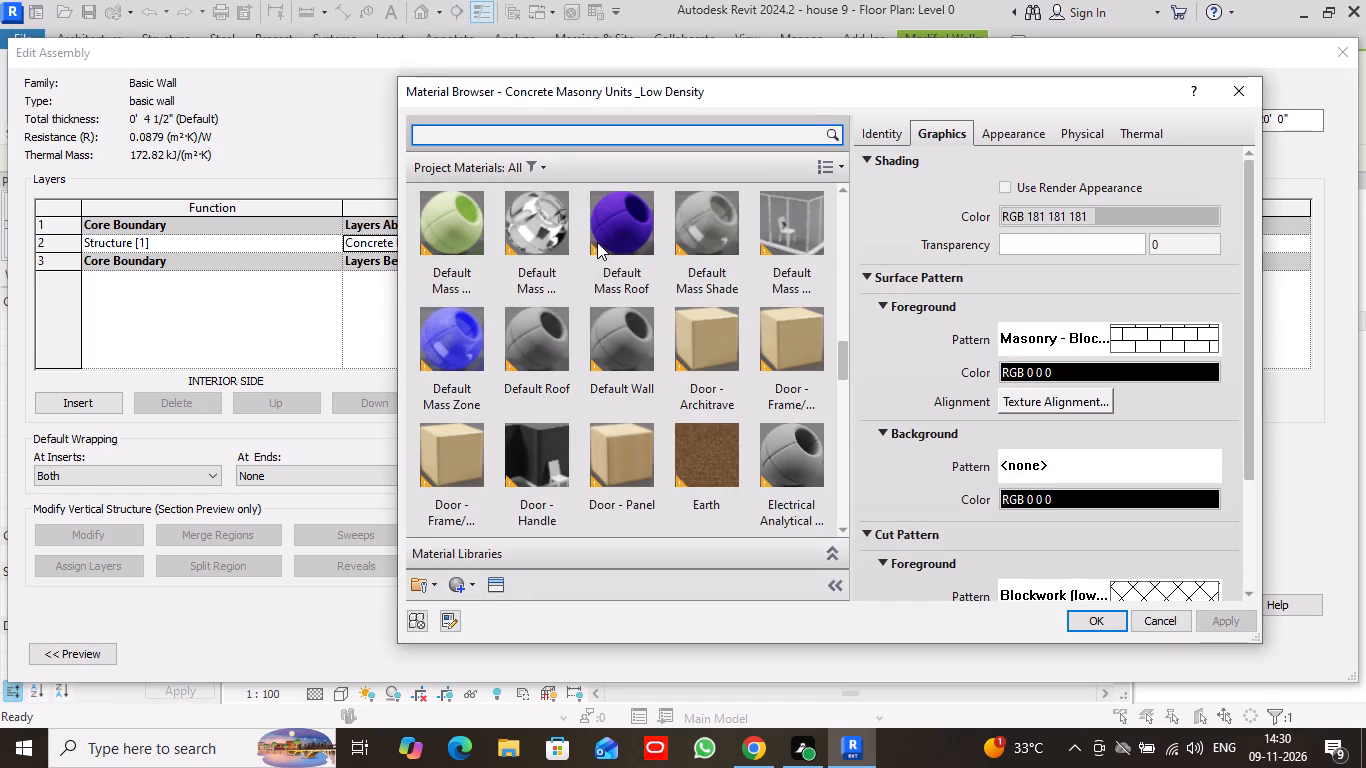
Browse the project materials and select Concrete Masonry Units _Low Density.
scroll(742, 335, down, 3)
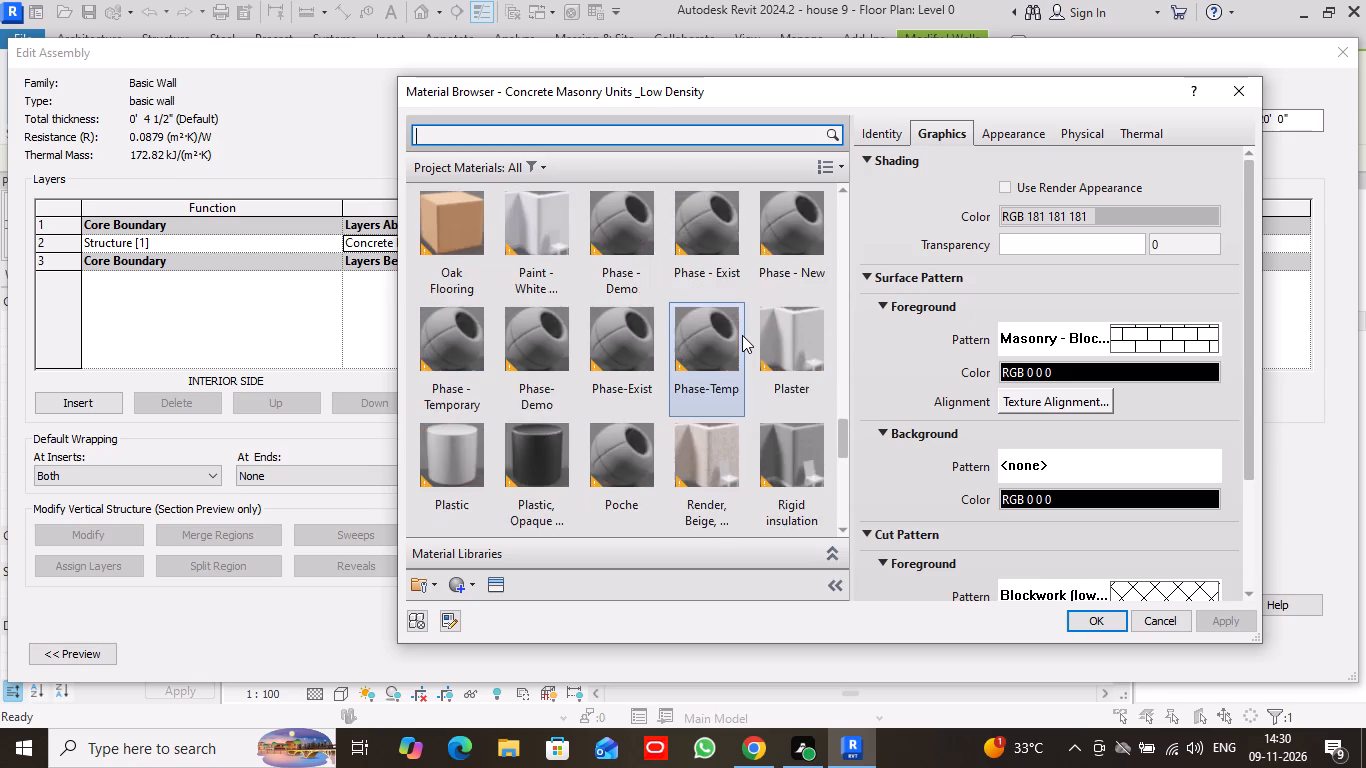
scroll(742, 335, down, 2)
scroll(738, 338, up, 2)
scroll(738, 338, down, 1)
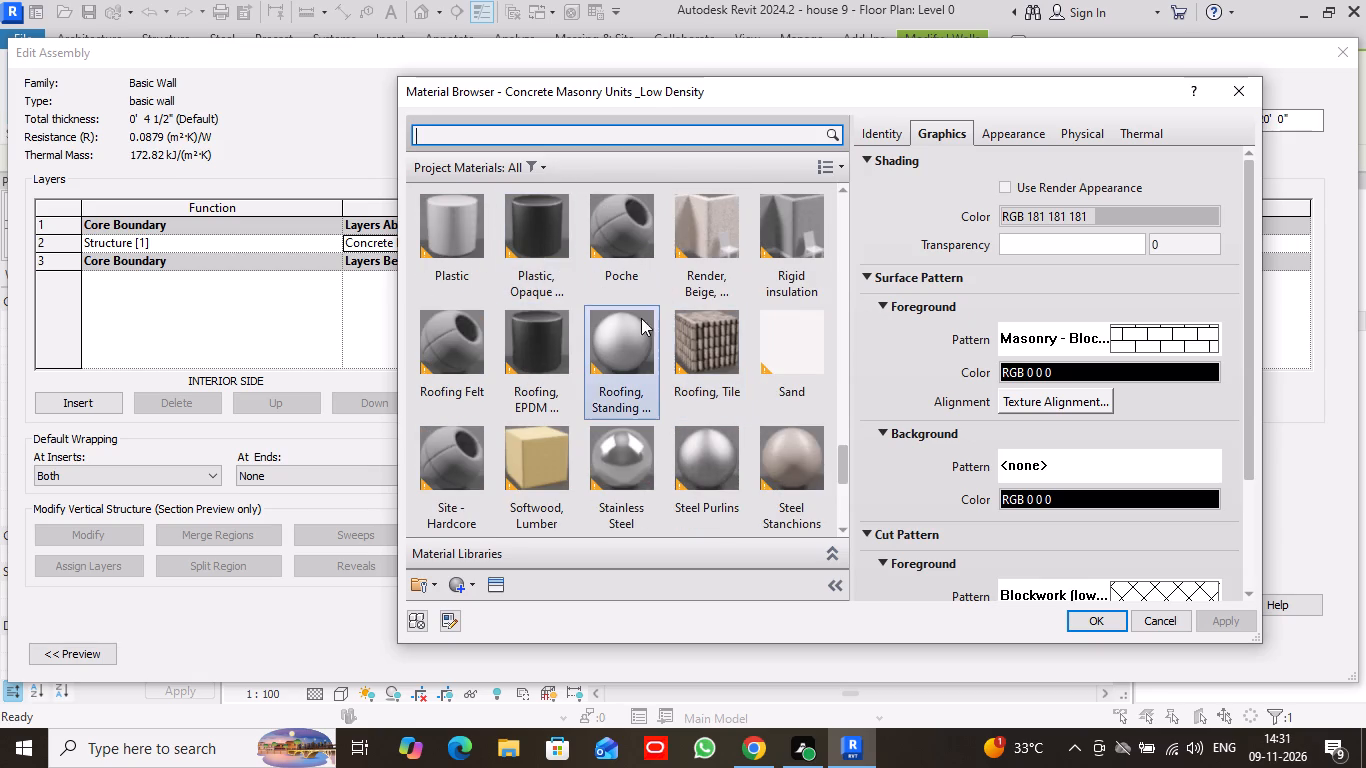
scroll(648, 318, up, 1)
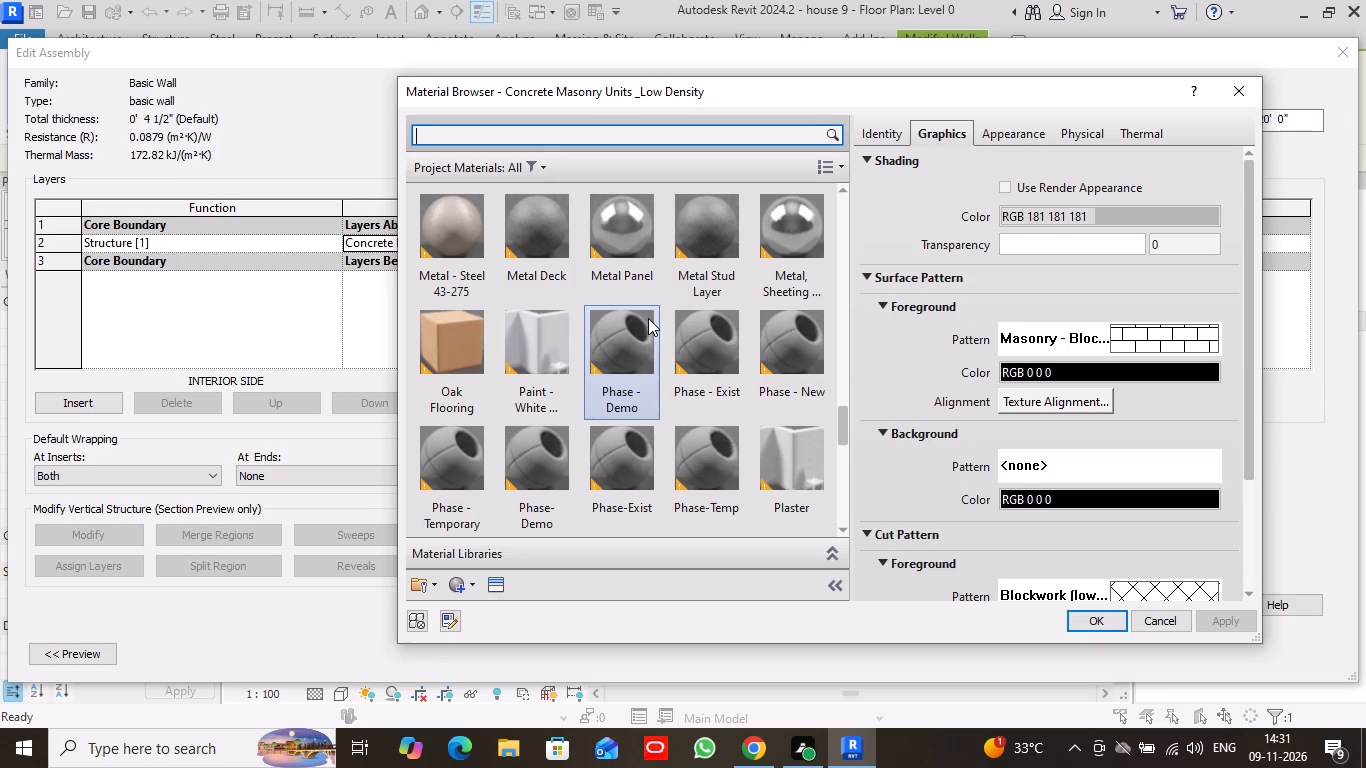
scroll(648, 318, up, 7)
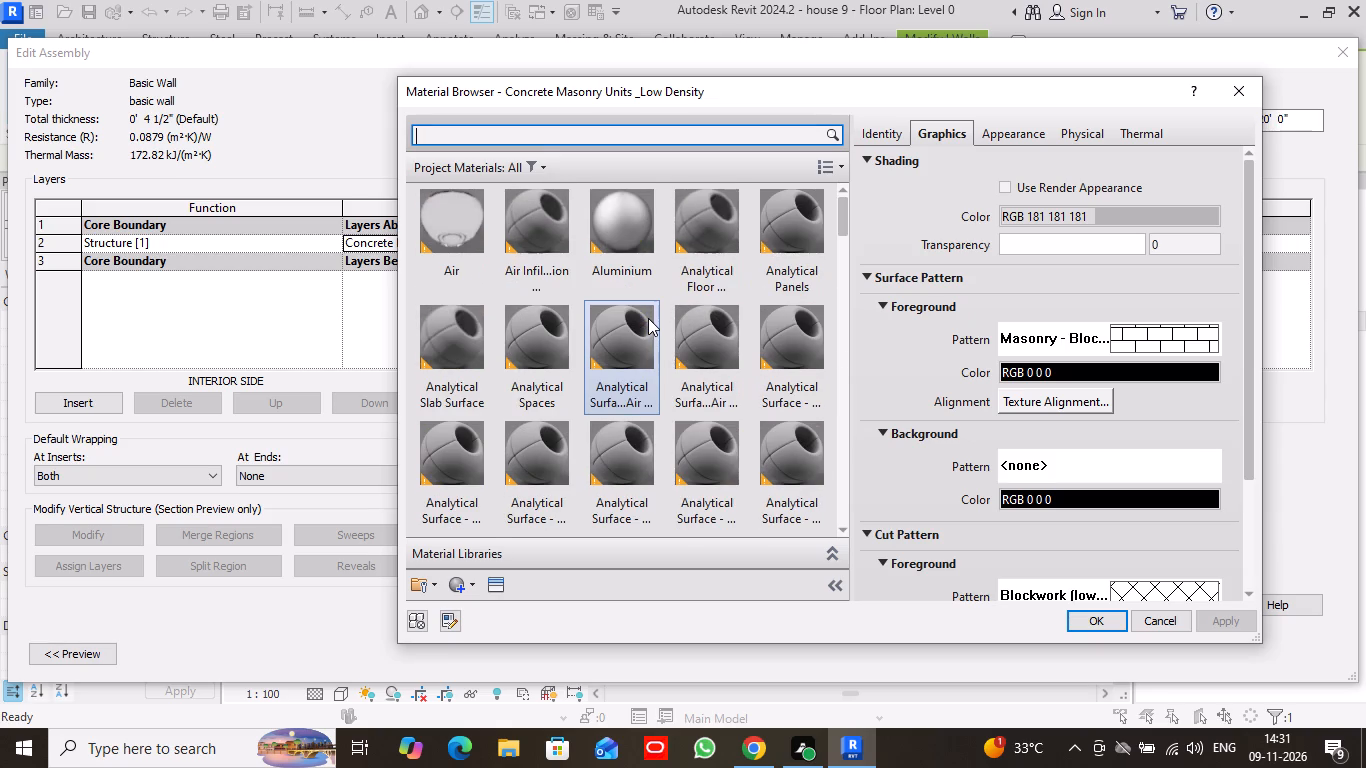
scroll(648, 318, up, 4)
scroll(725, 302, down, 2)
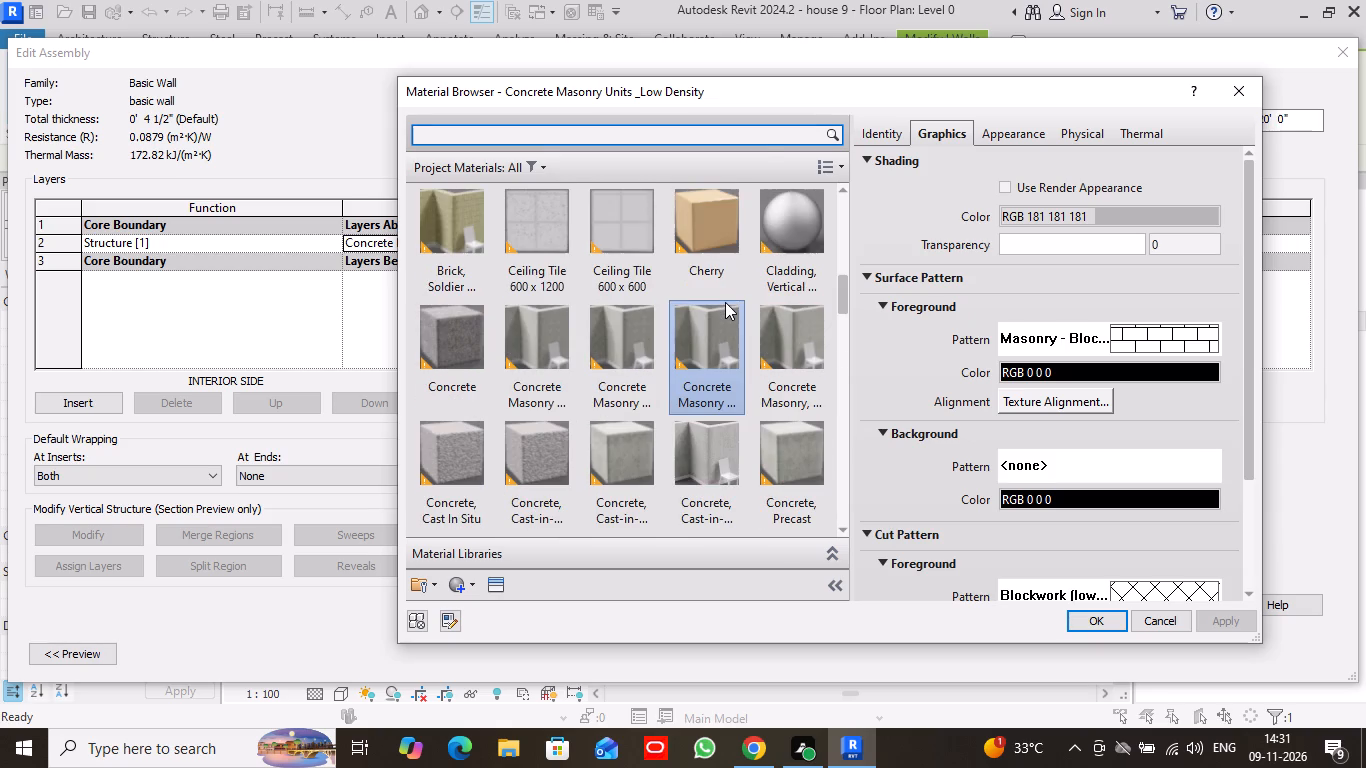
click(722, 341)
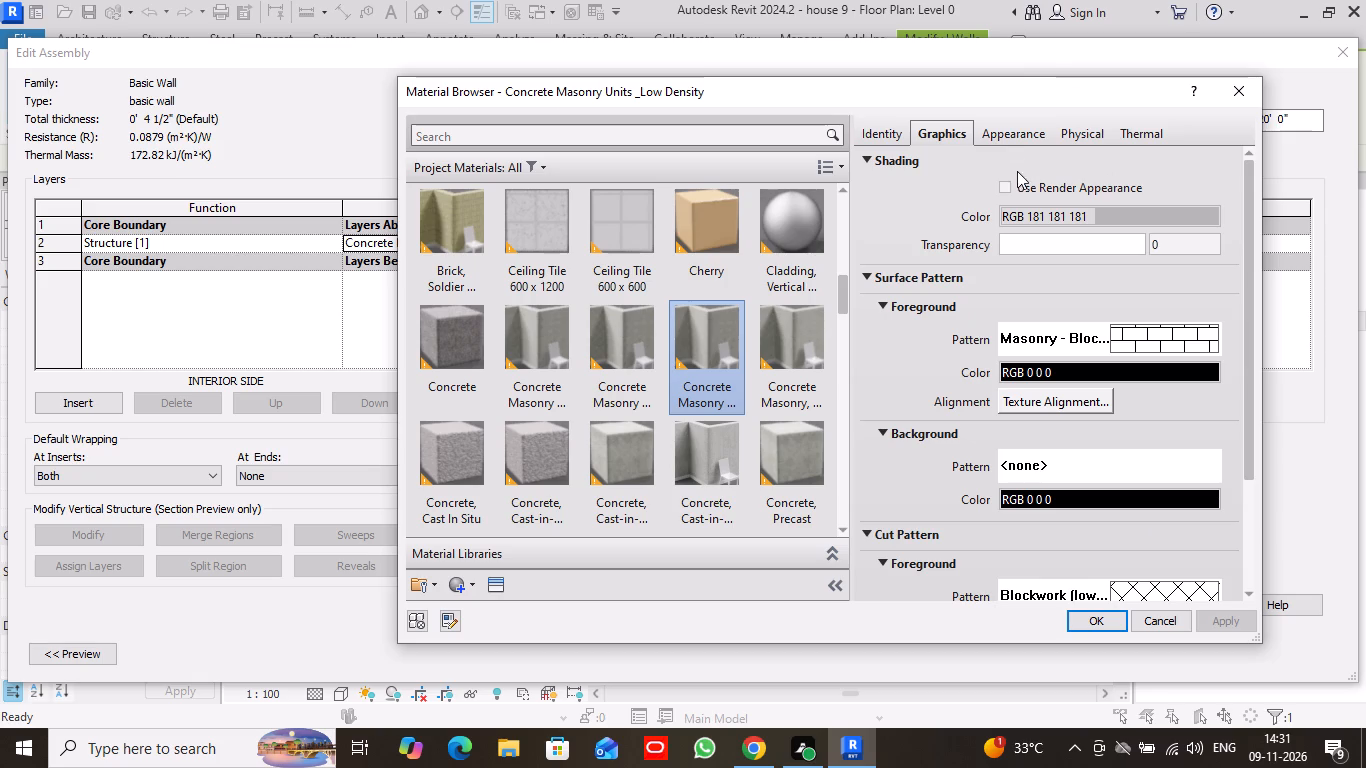
Review the appearance, masonry texture image and physical properties of the Concrete Masonry Units _Low Density material.
click(1010, 134)
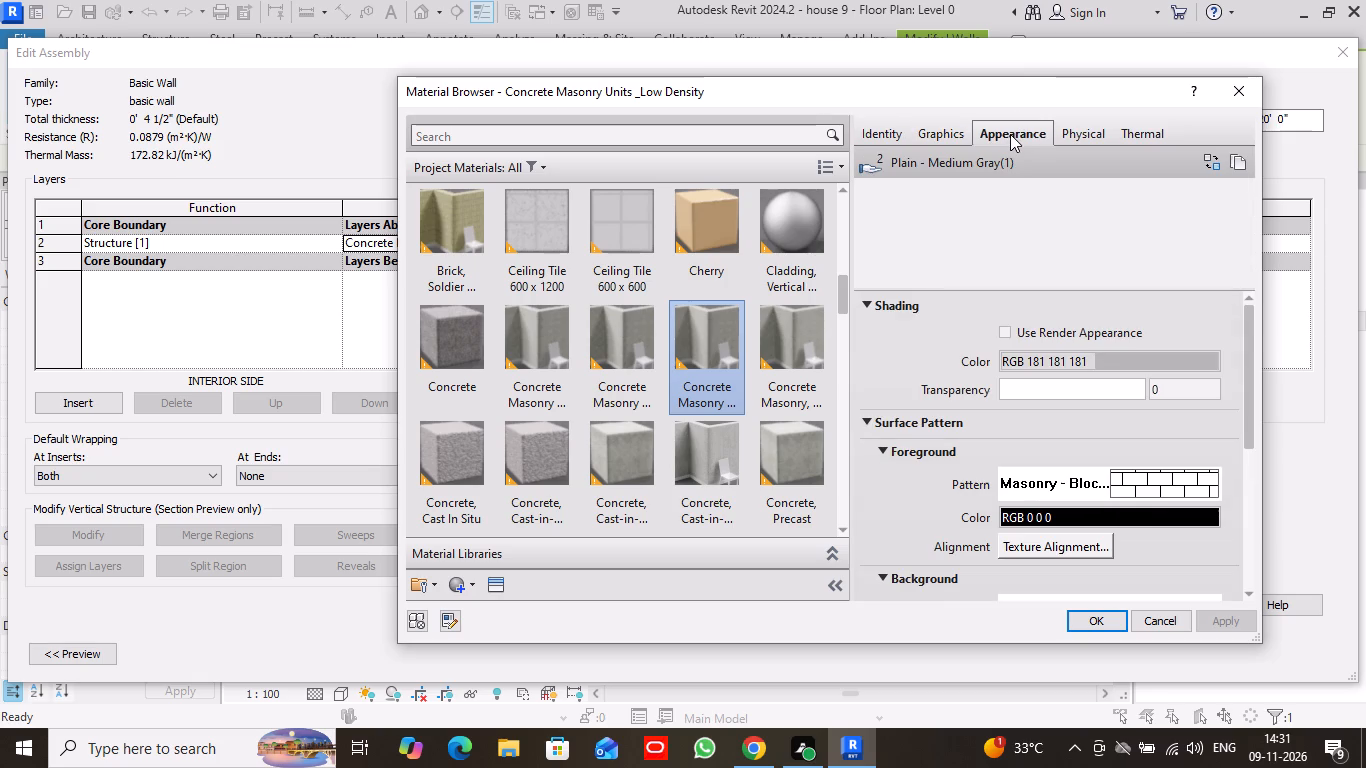
click(948, 136)
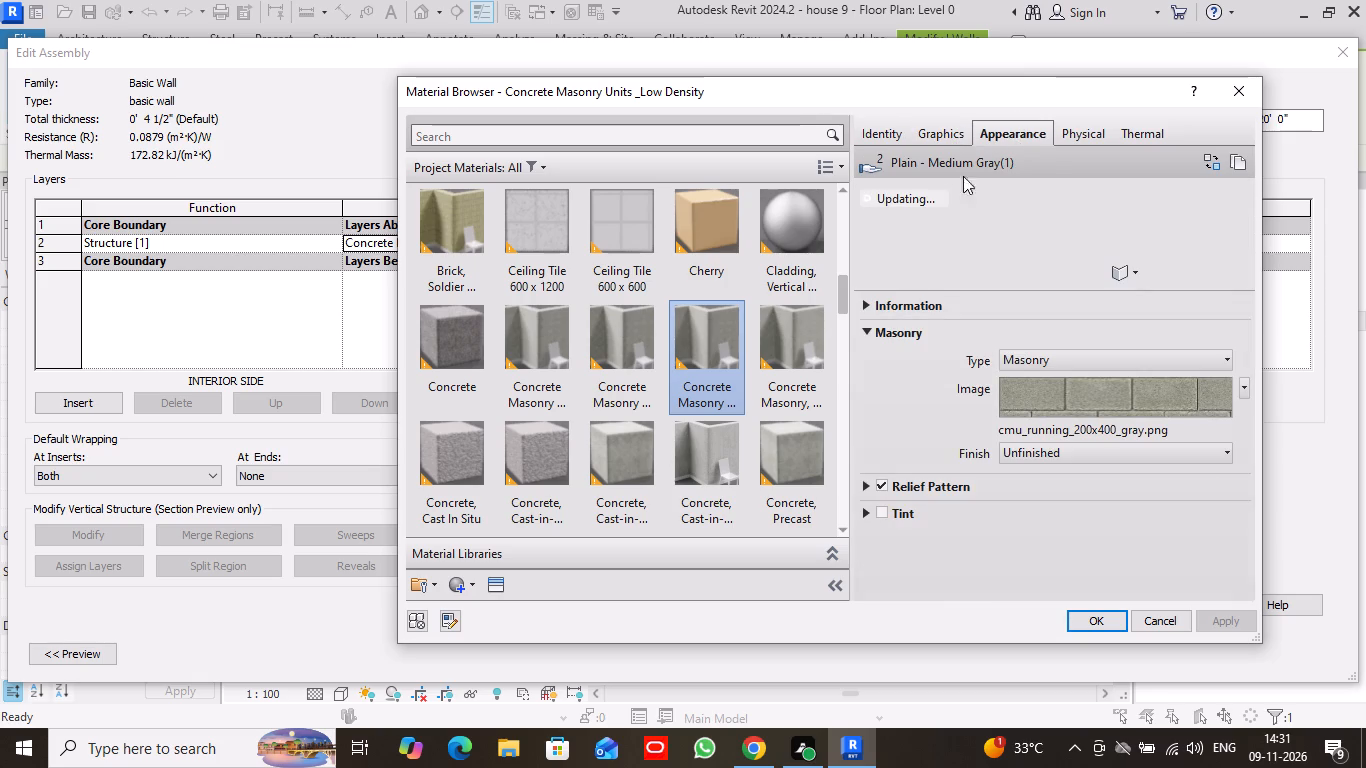
click(1222, 360)
click(1200, 394)
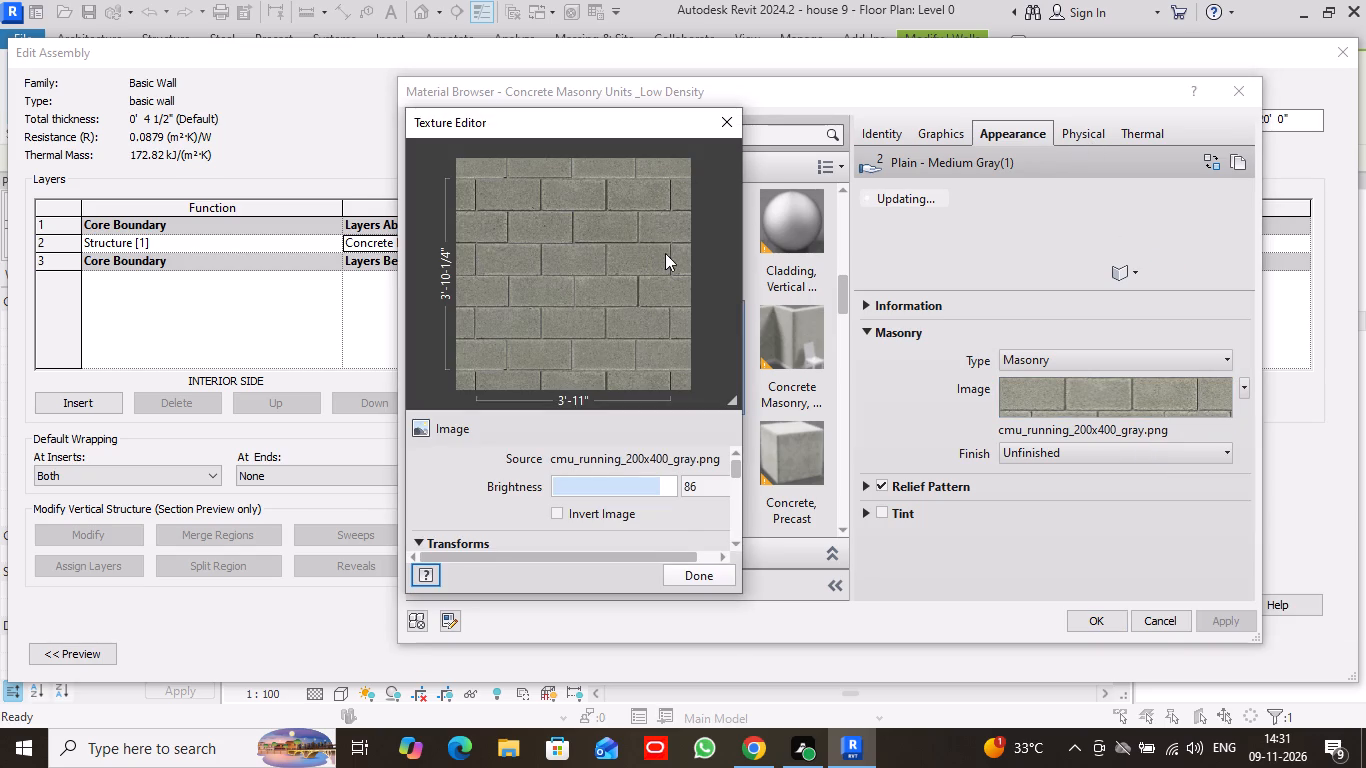
click(1083, 127)
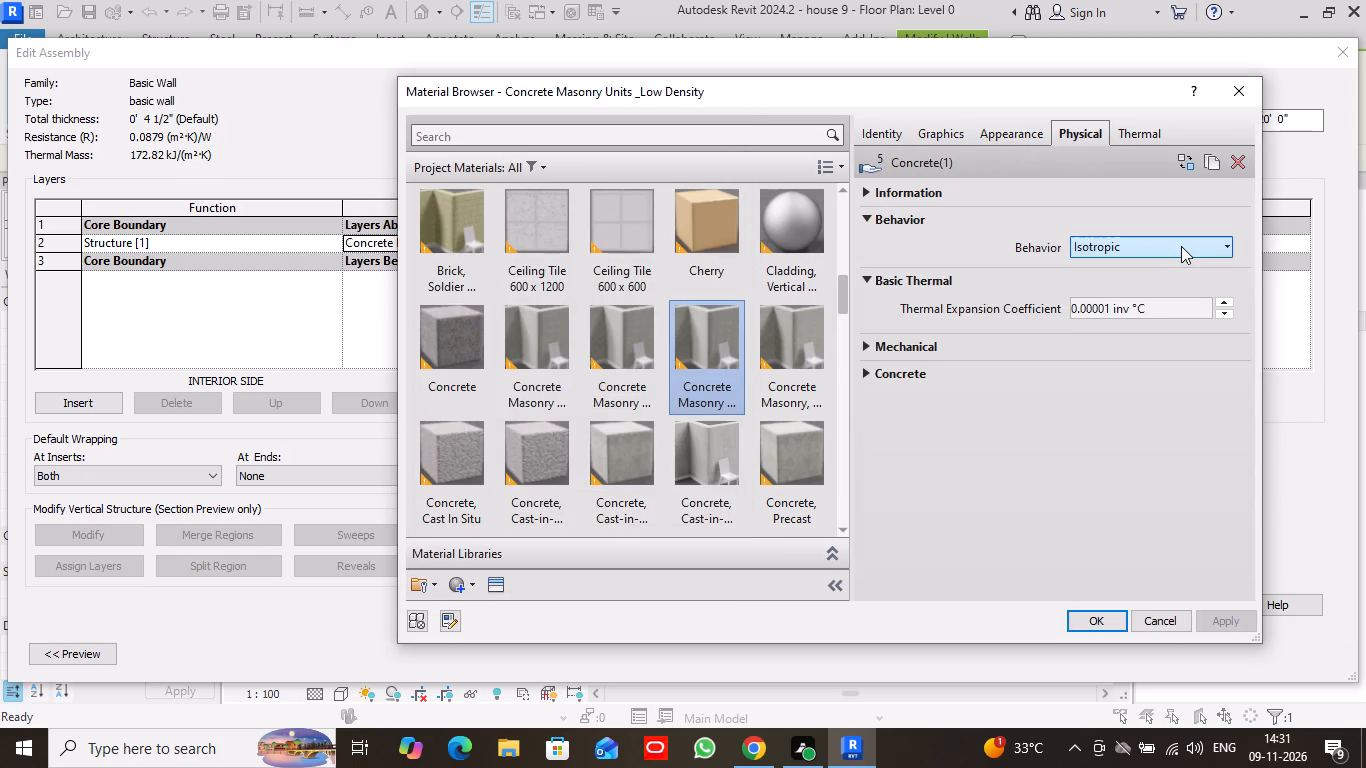
click(1192, 244)
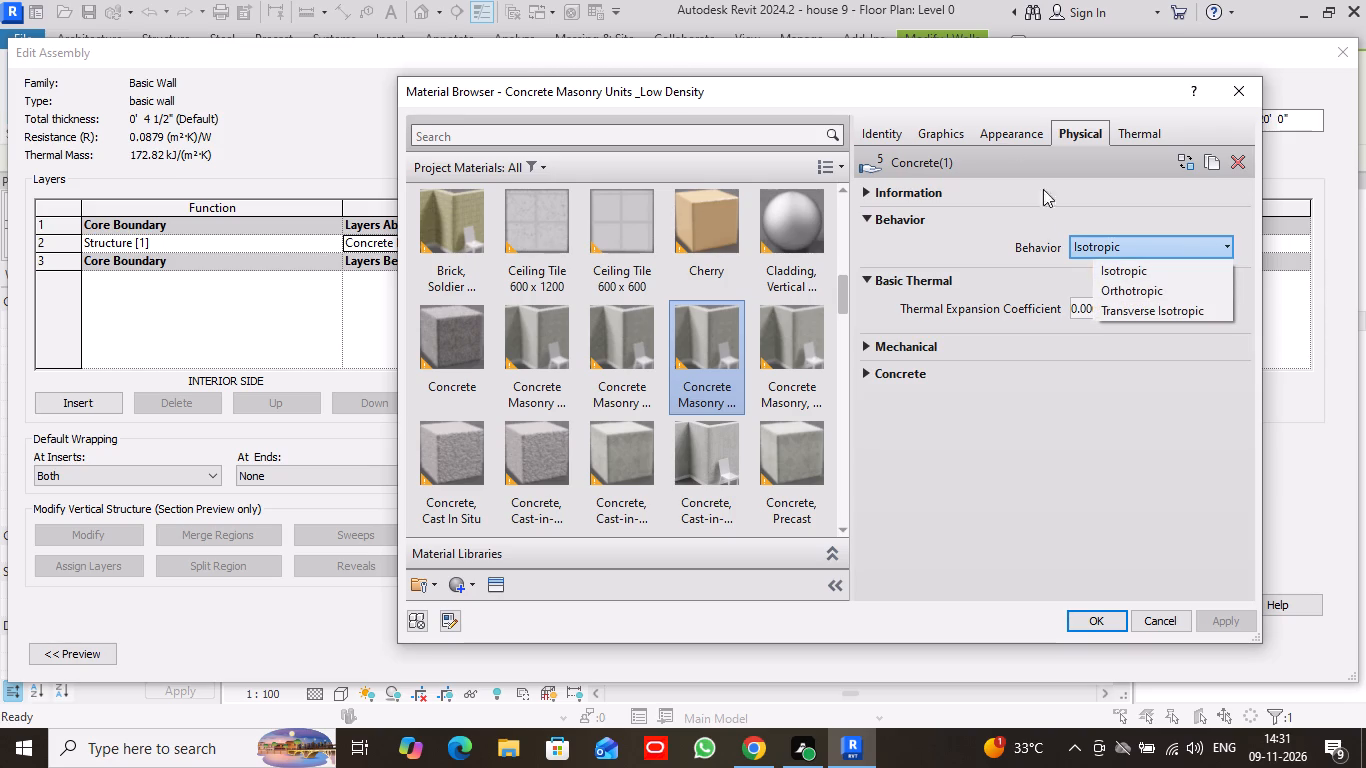
click(937, 133)
click(939, 129)
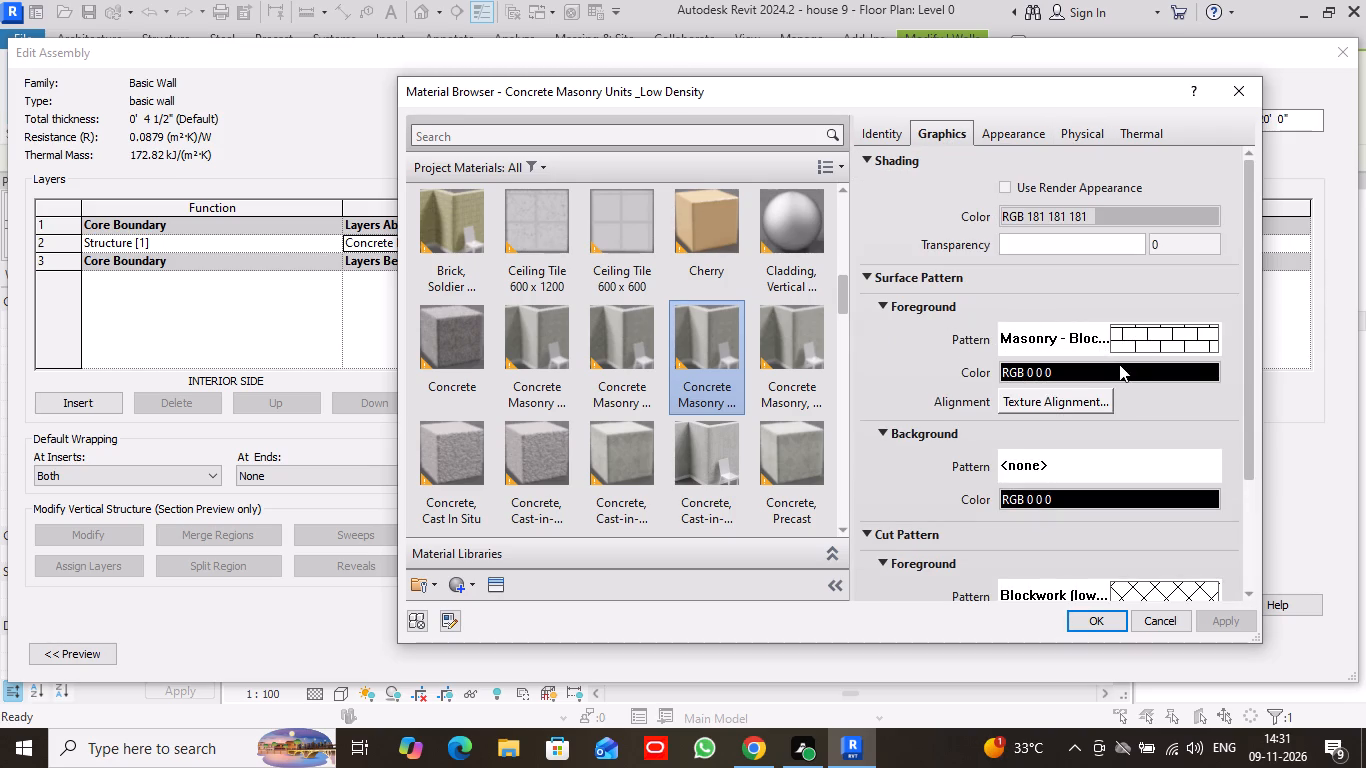
Set the material's surface foreground pattern to <No pattern> and apply the change through the basic wall type.
click(1150, 338)
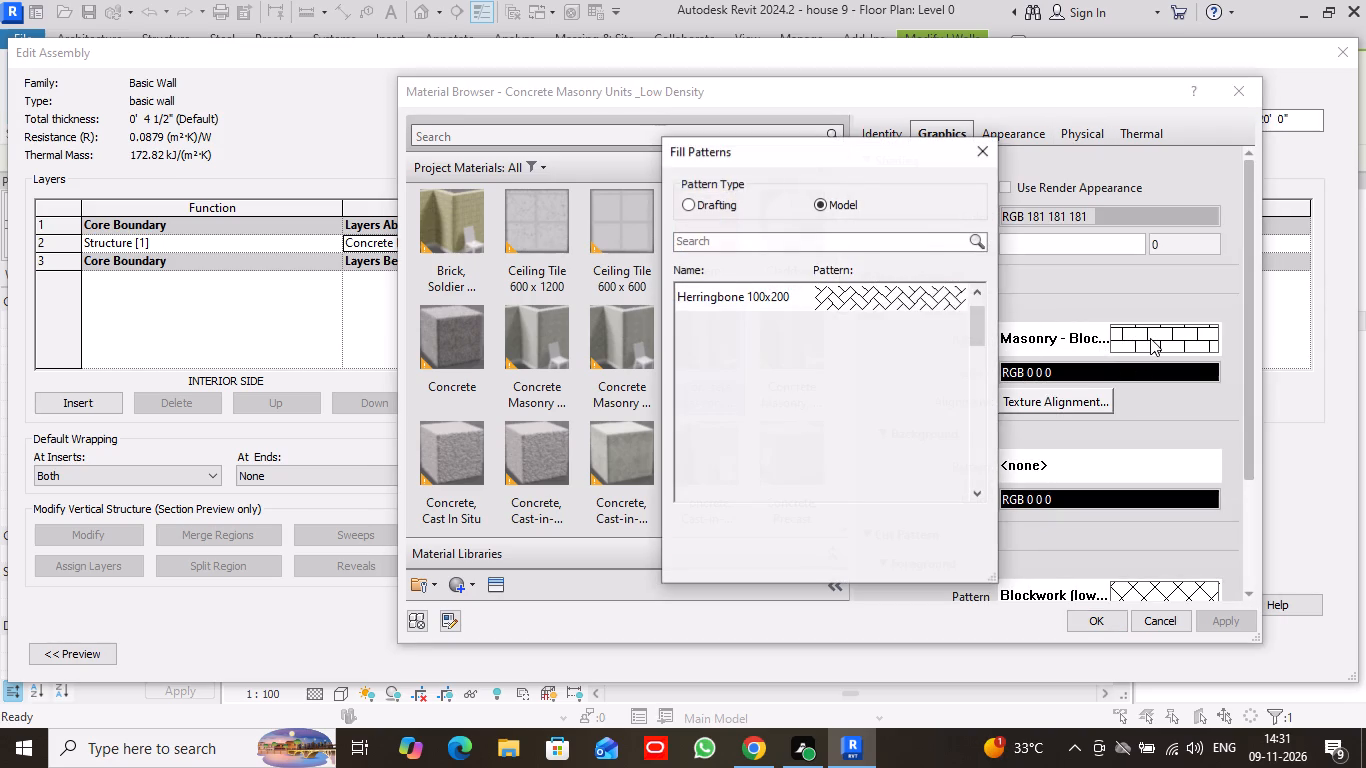
scroll(875, 349, down, 2)
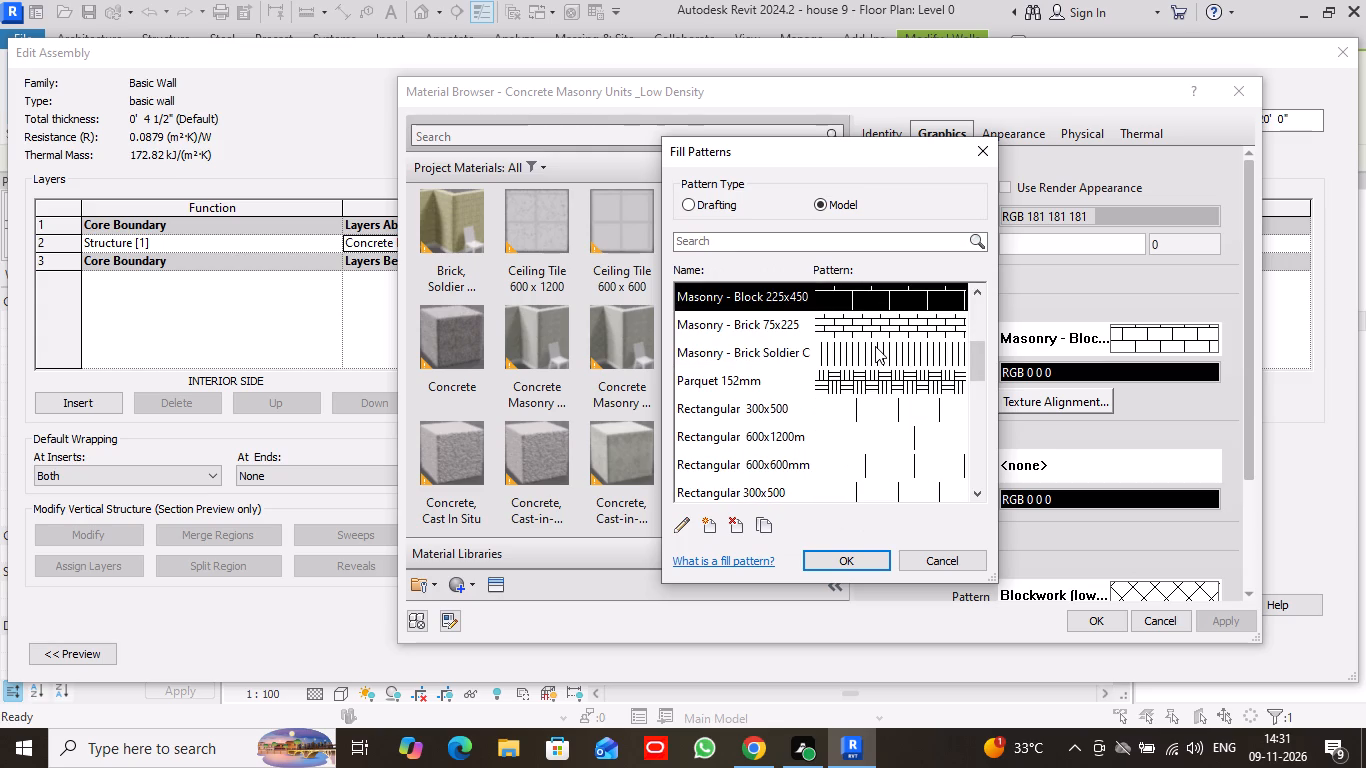
scroll(880, 342, down, 11)
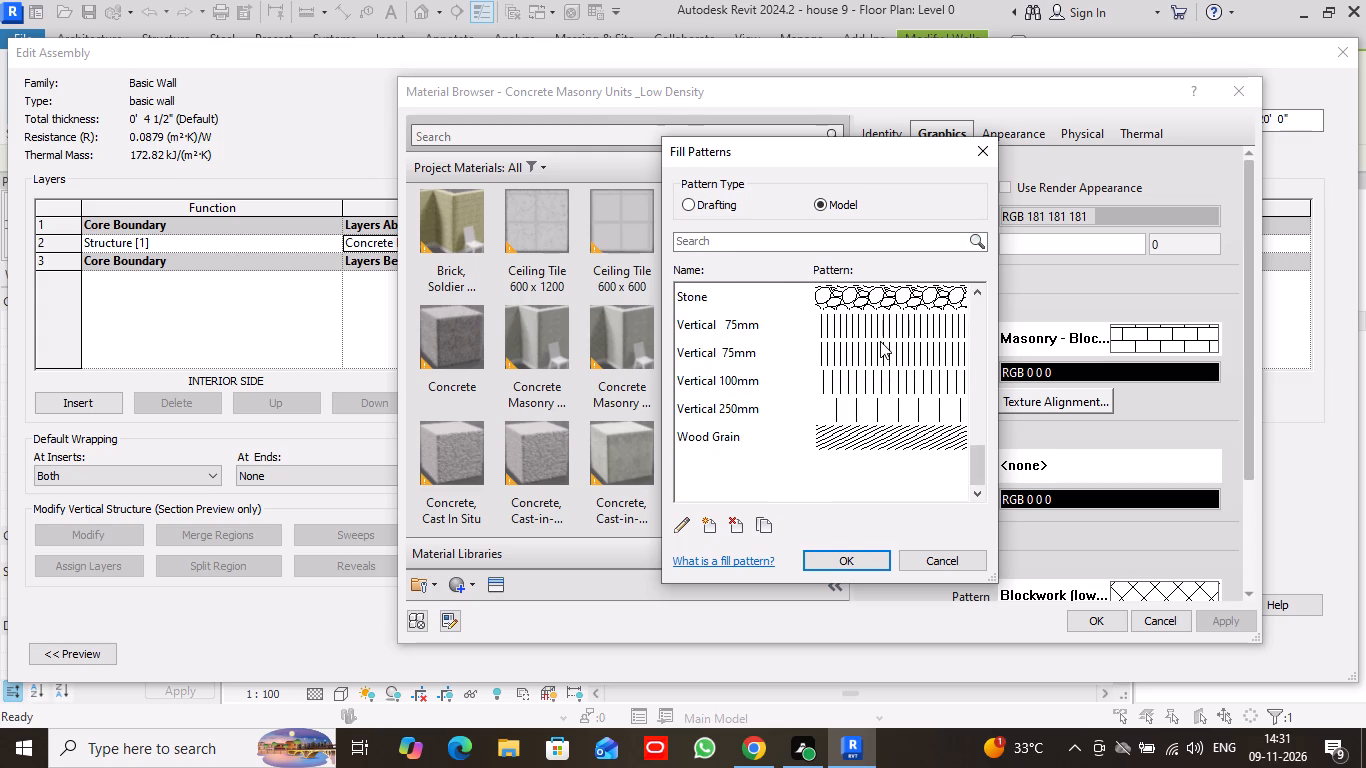
scroll(880, 341, up, 14)
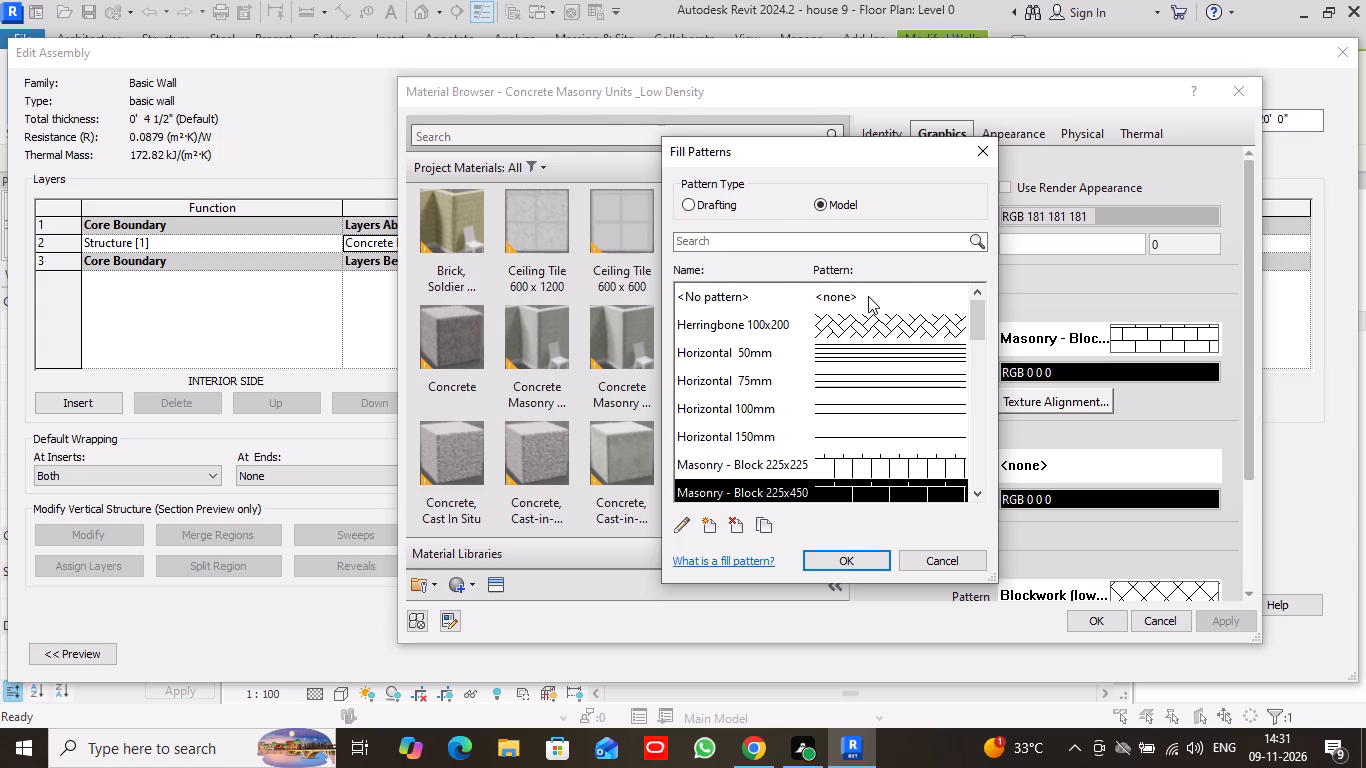
click(868, 296)
click(862, 559)
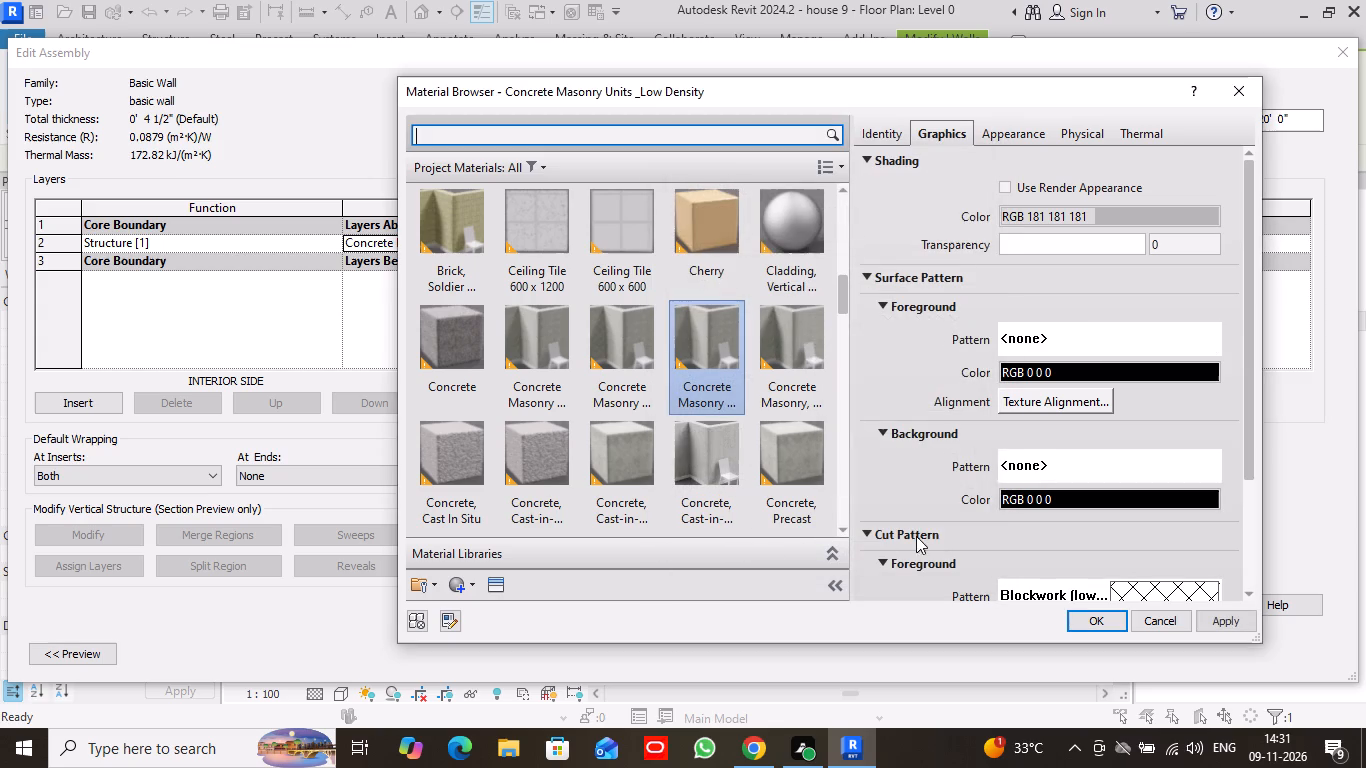
click(1096, 620)
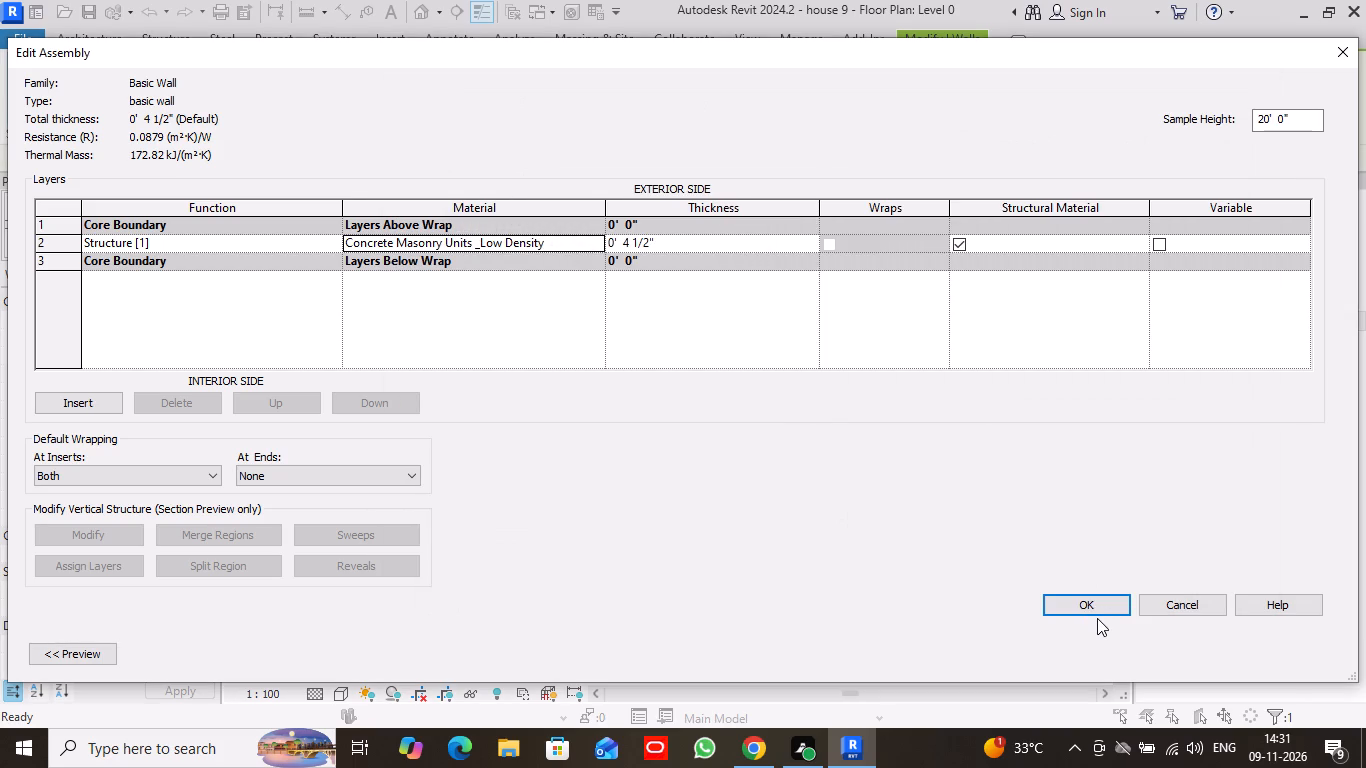
click(1100, 605)
click(1126, 654)
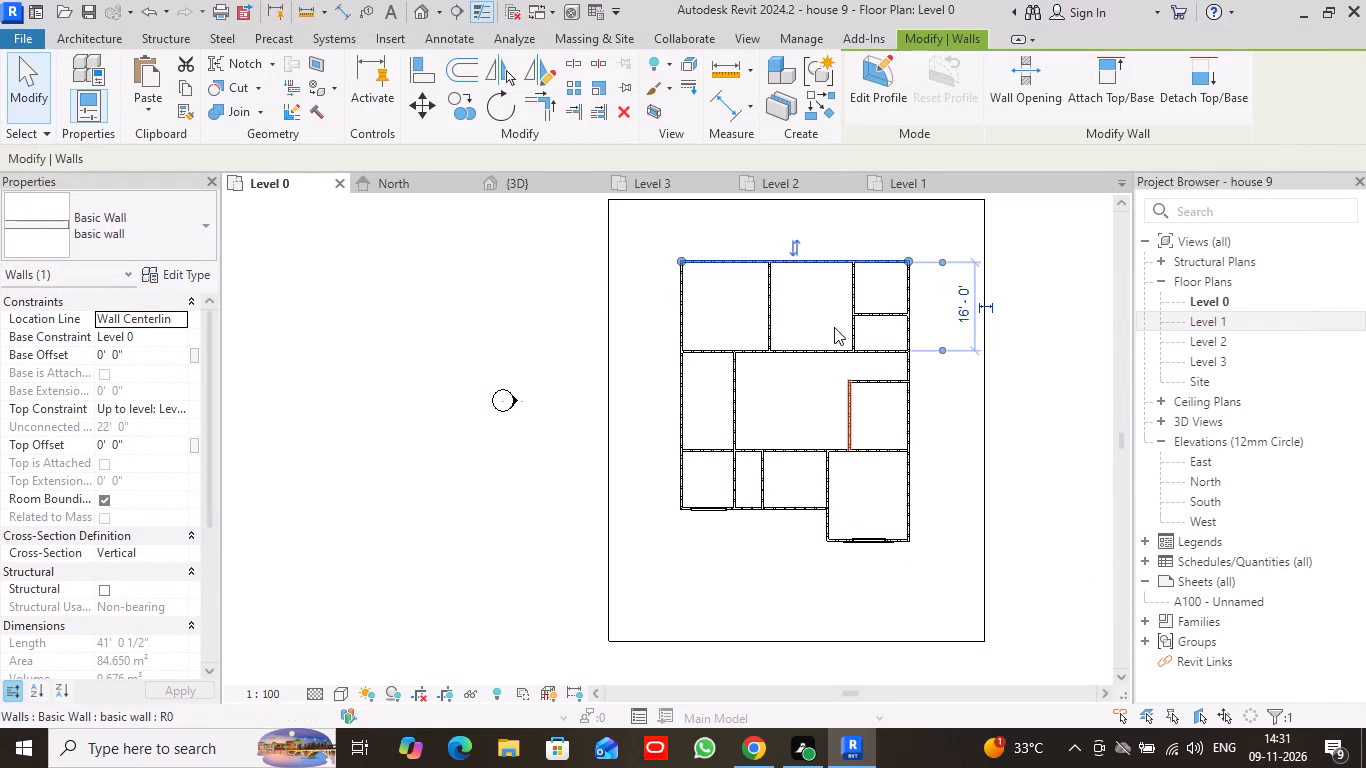
Select all basic wall instances visible in the Level 0 plan and check them in the 3D view.
right_click(823, 259)
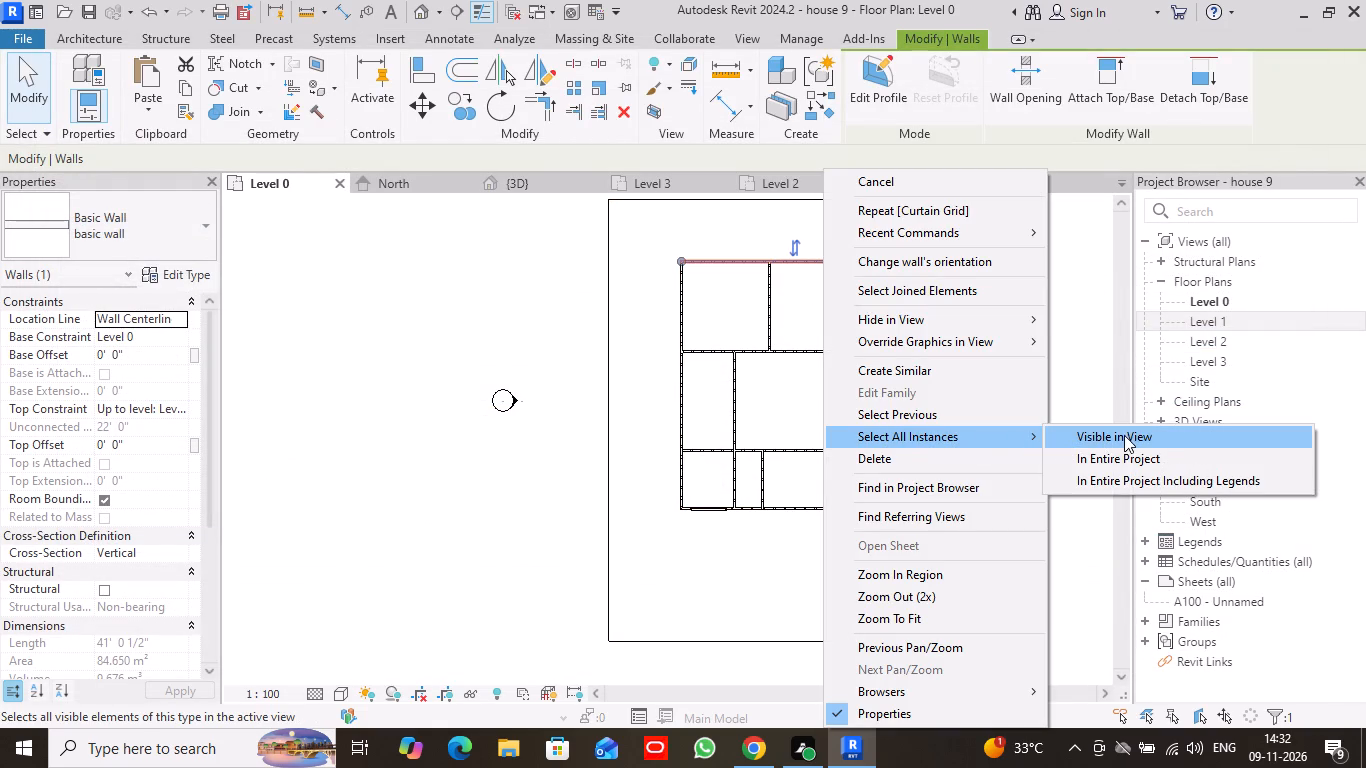
click(1158, 434)
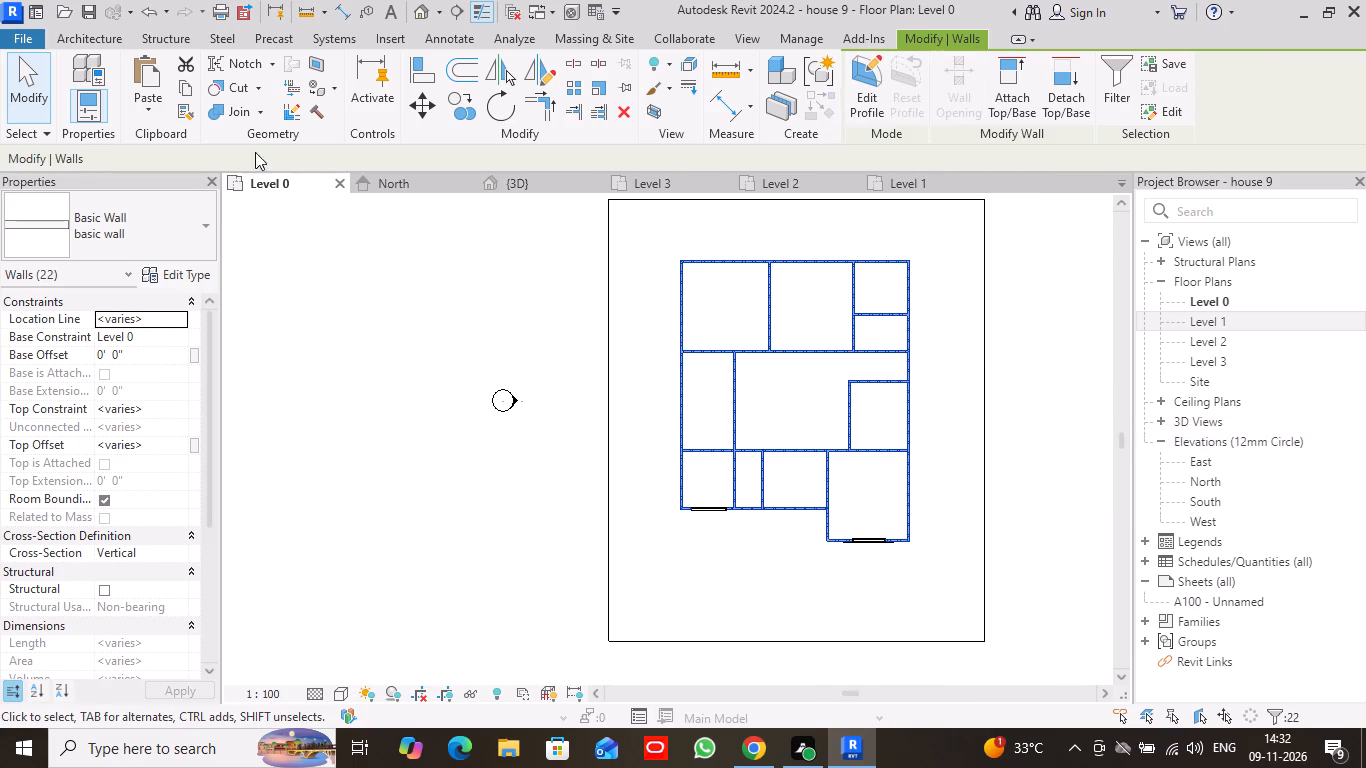
click(566, 181)
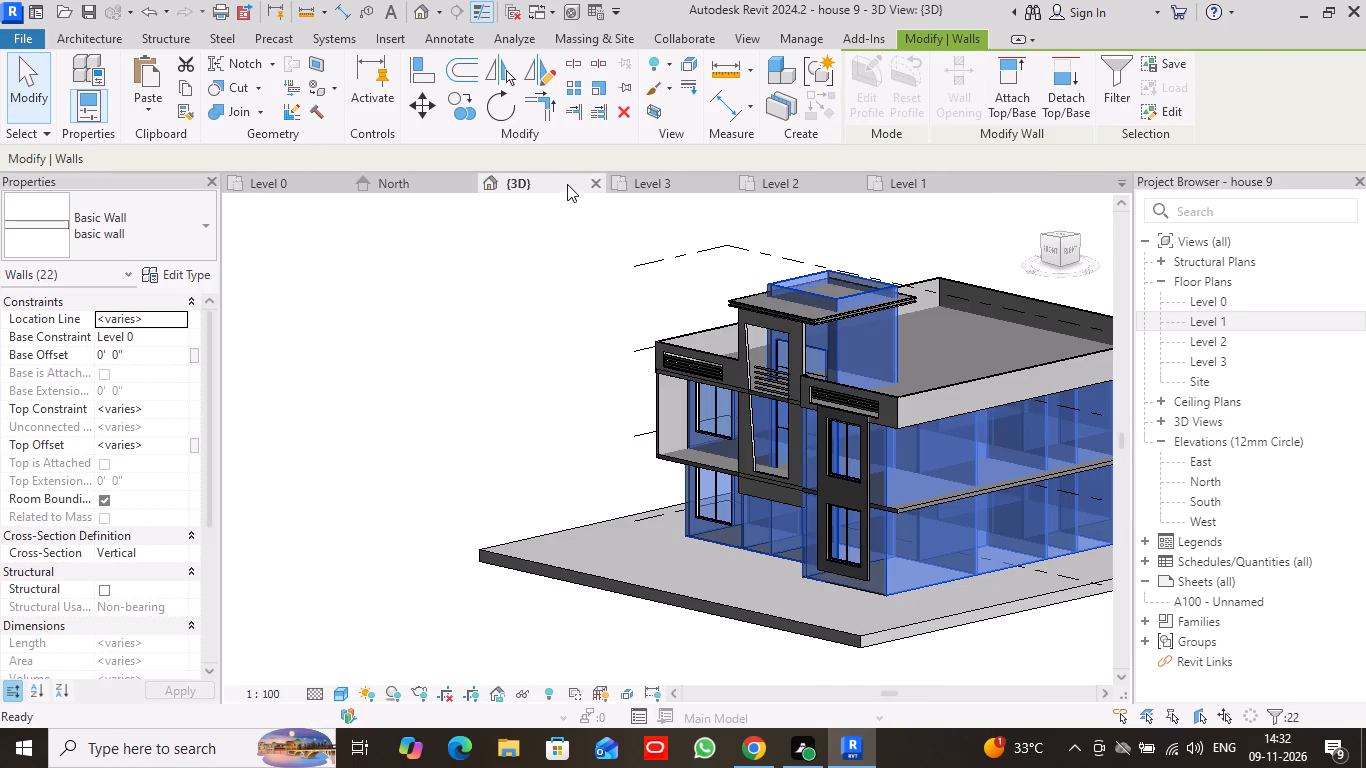
click(22, 81)
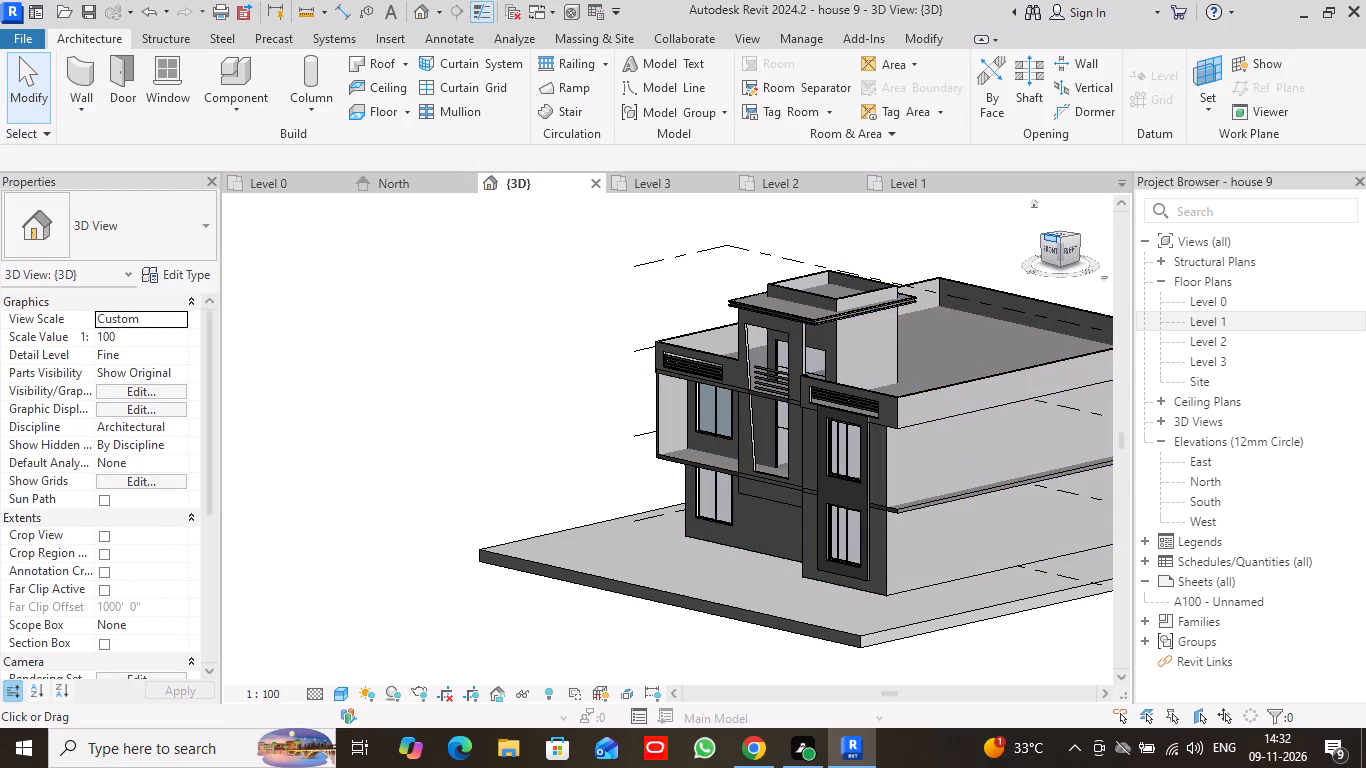
Examine the front facade, its windows and the side wall surfaces from an angled 3D view.
drag(1043, 239, 1054, 248)
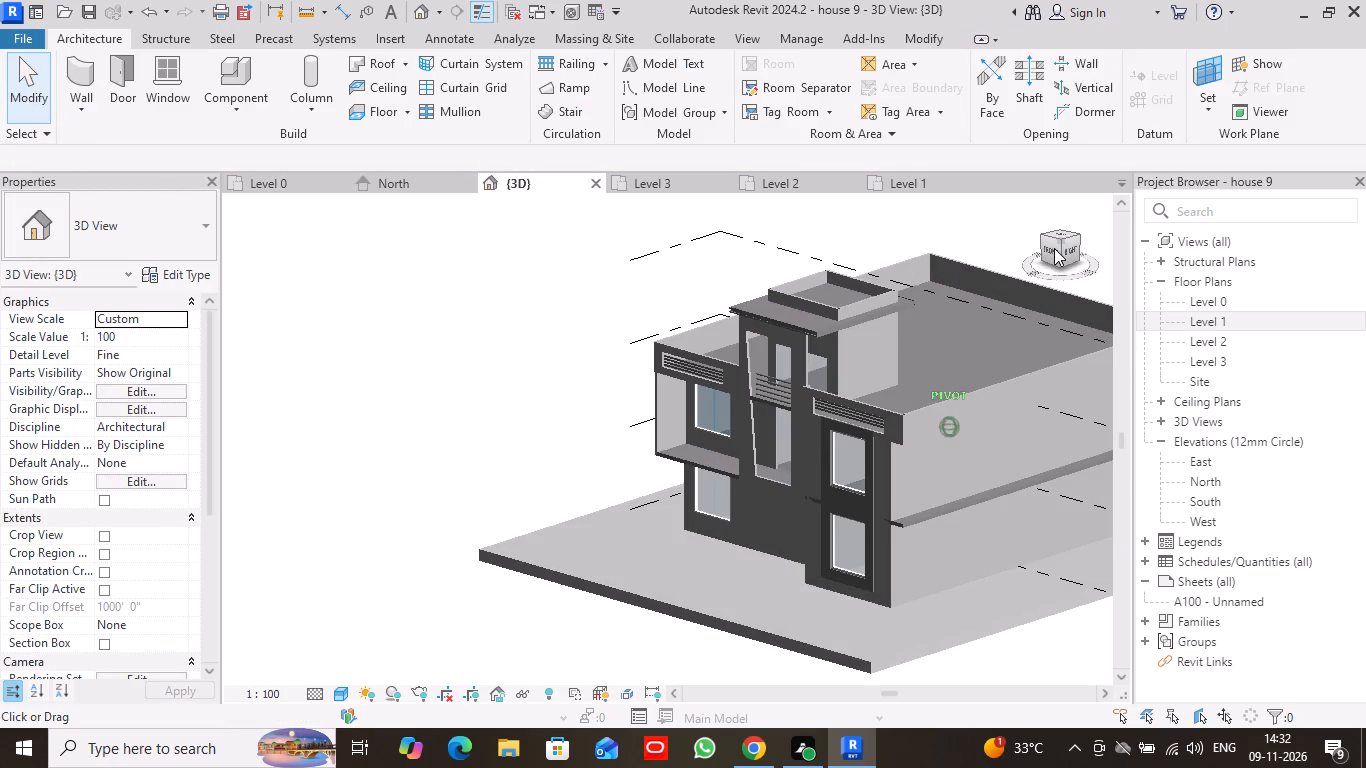
drag(1054, 248, 1073, 251)
scroll(785, 471, up, 3)
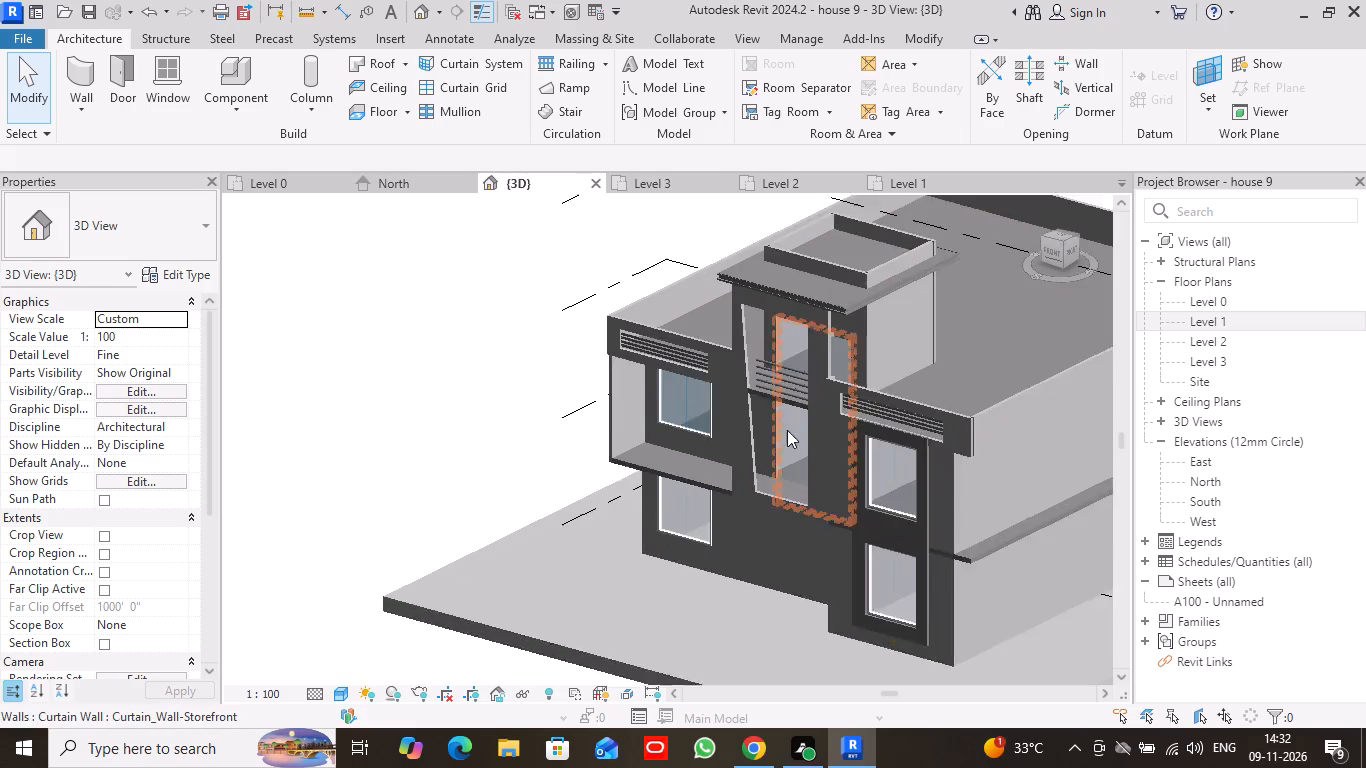
scroll(787, 430, up, 2)
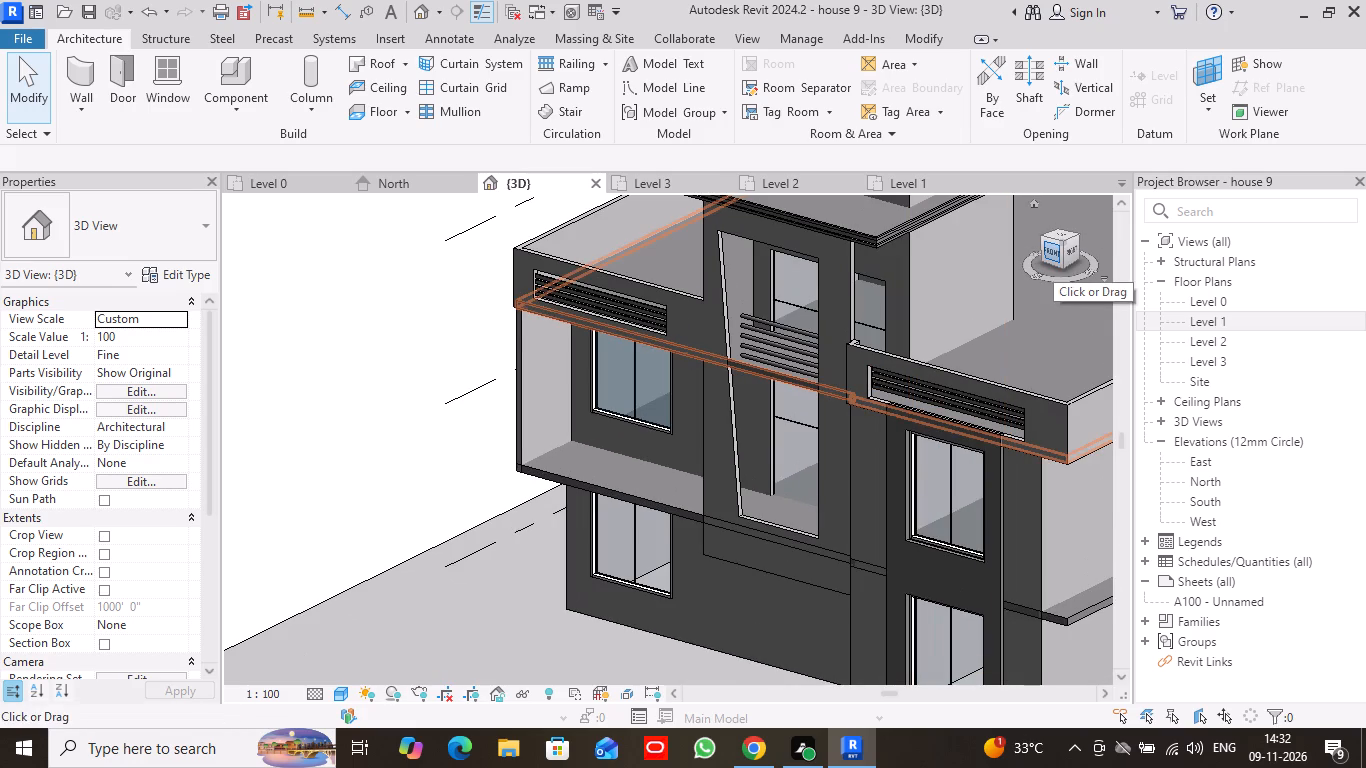
scroll(333, 370, down, 2)
middle_drag(376, 474, 369, 366)
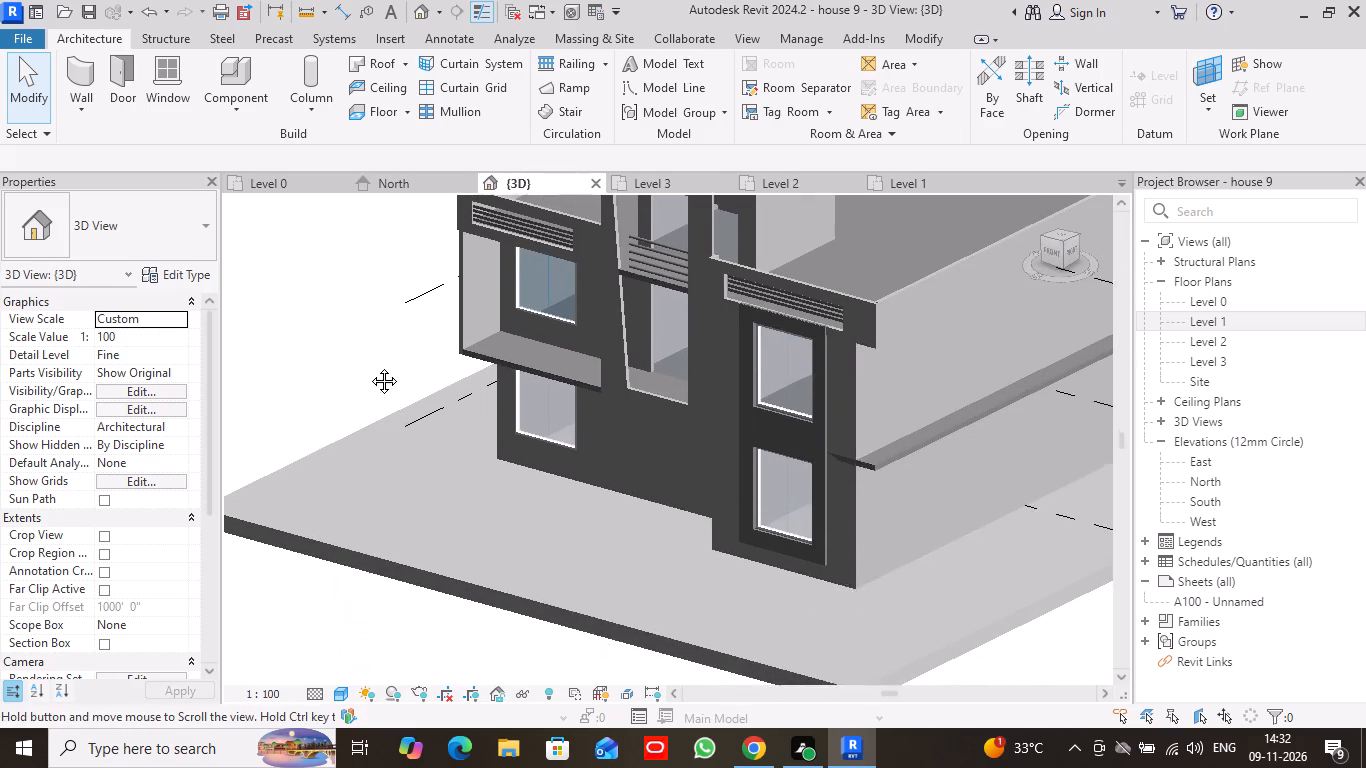
middle_drag(369, 366, 370, 365)
scroll(368, 364, down, 2)
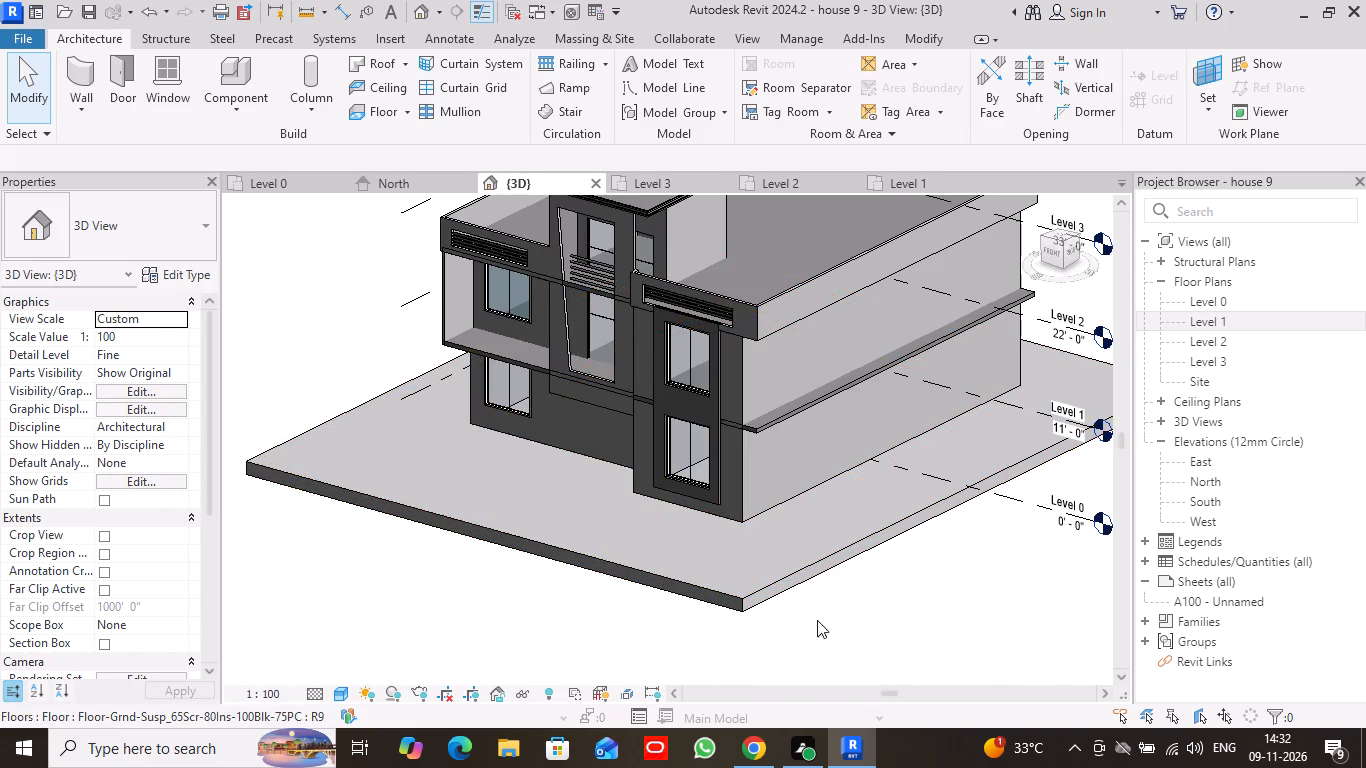
middle_drag(818, 619, 923, 666)
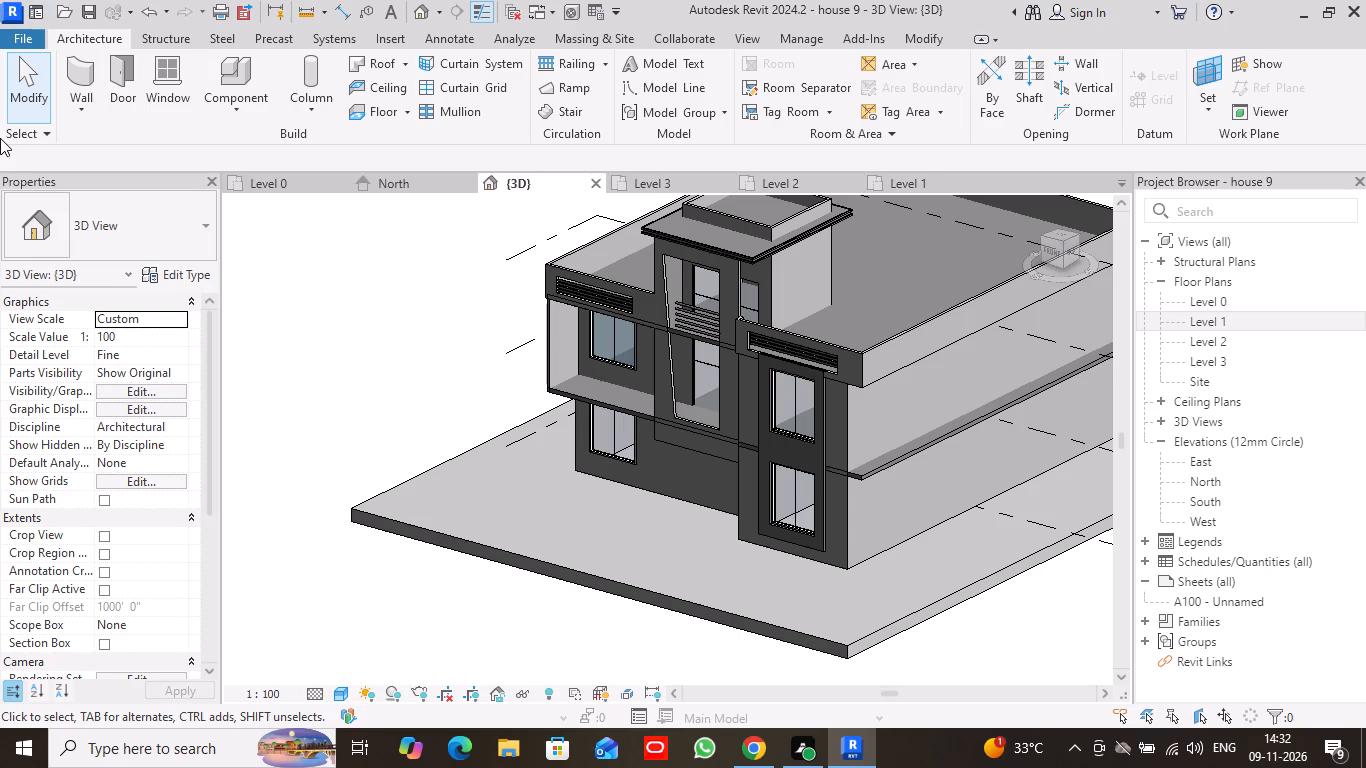
scroll(607, 376, down, 2)
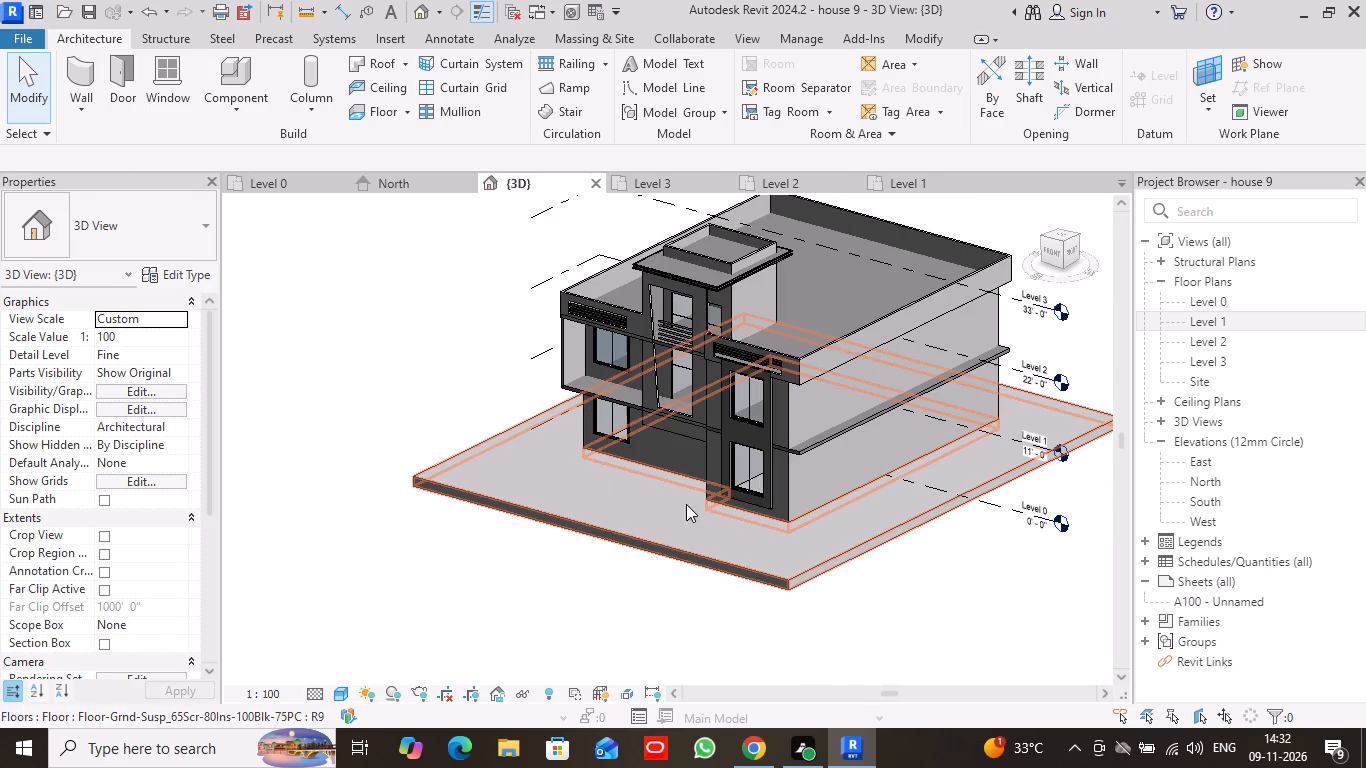
middle_drag(627, 526, 494, 575)
scroll(537, 508, up, 4)
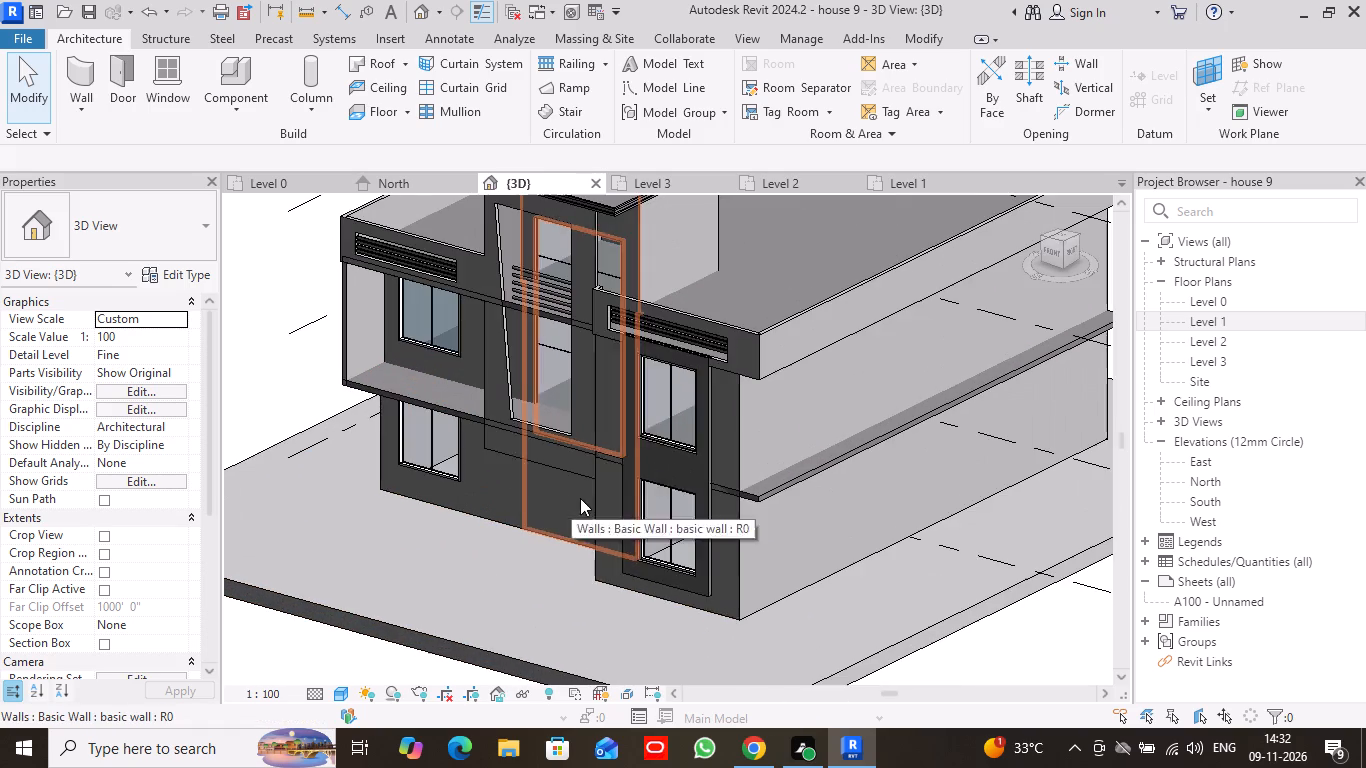
middle_drag(660, 476, 671, 582)
scroll(686, 565, down, 1)
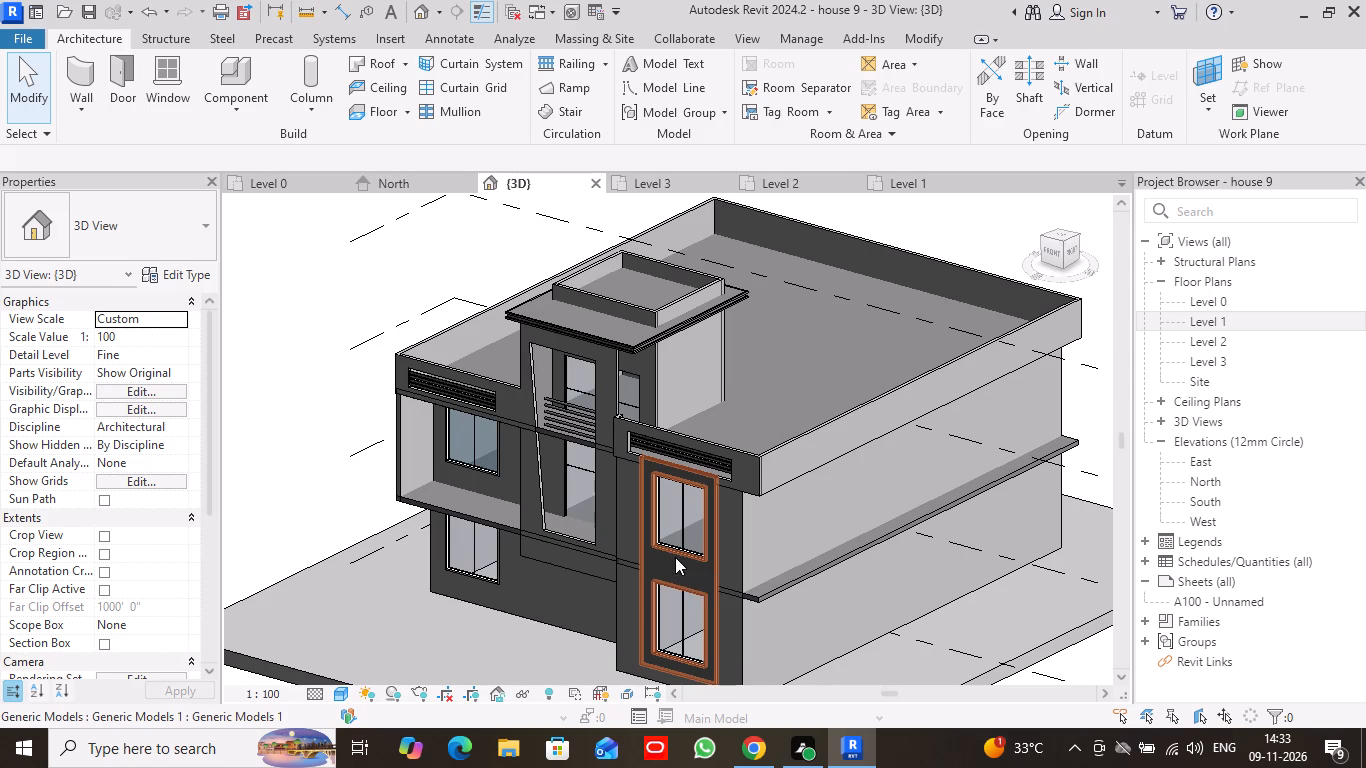
scroll(540, 509, up, 1)
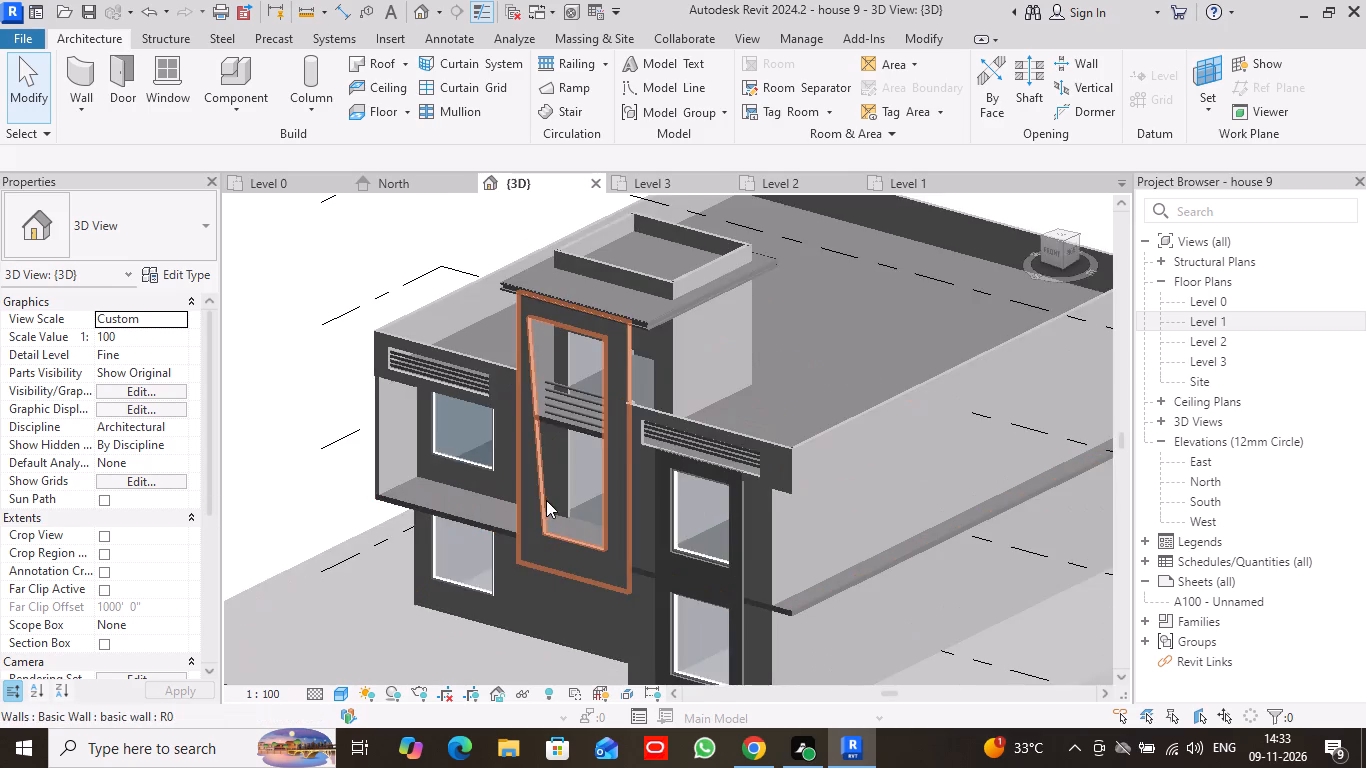
scroll(546, 517, down, 1)
middle_drag(552, 530, 570, 460)
scroll(570, 467, down, 1)
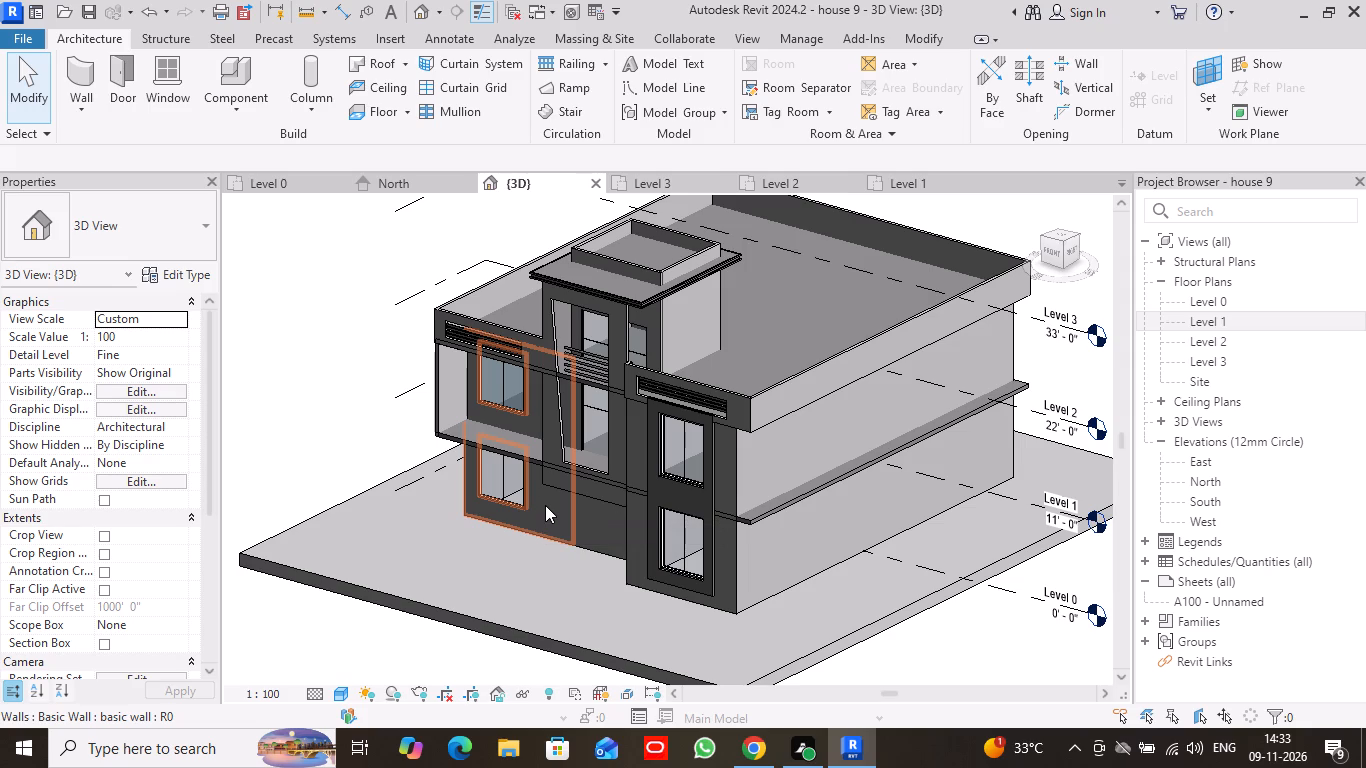
scroll(546, 505, down, 3)
middle_drag(481, 604, 523, 488)
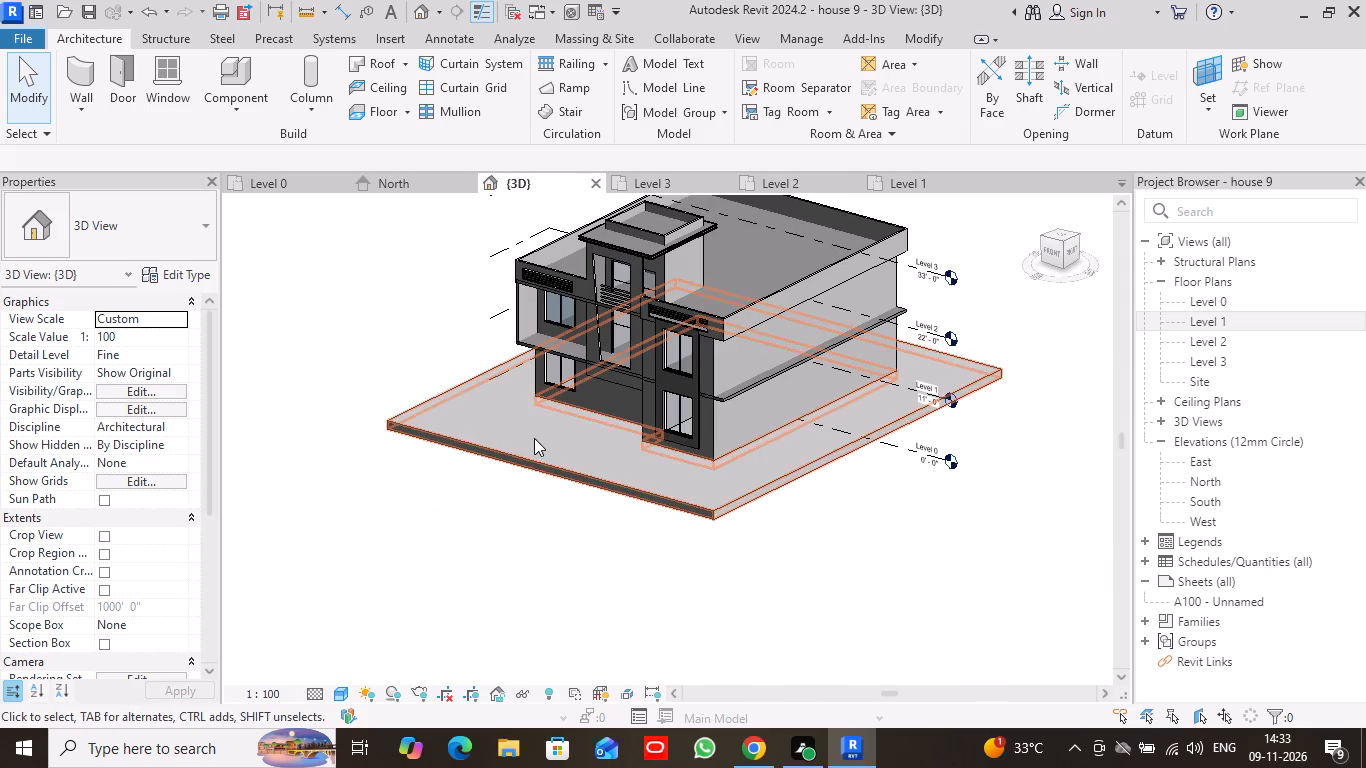
middle_drag(517, 445, 480, 491)
scroll(510, 476, up, 2)
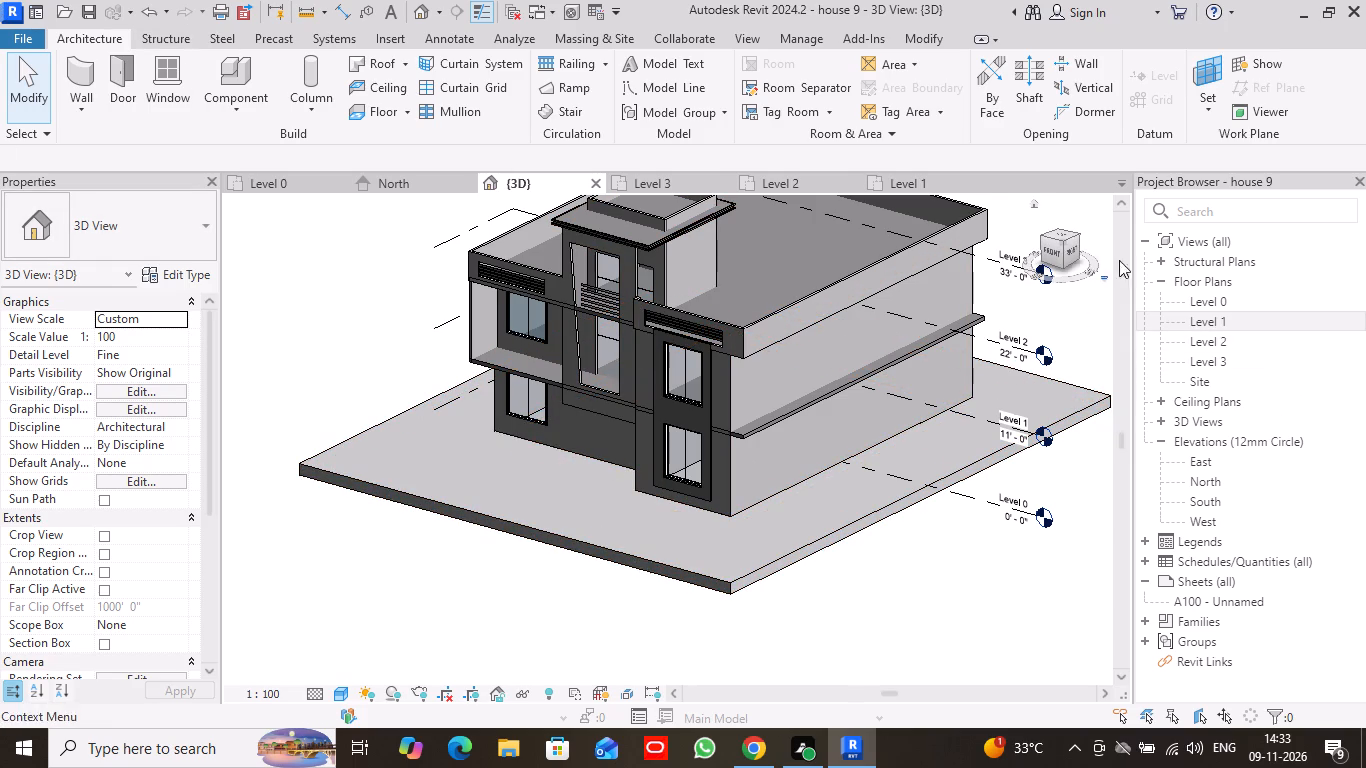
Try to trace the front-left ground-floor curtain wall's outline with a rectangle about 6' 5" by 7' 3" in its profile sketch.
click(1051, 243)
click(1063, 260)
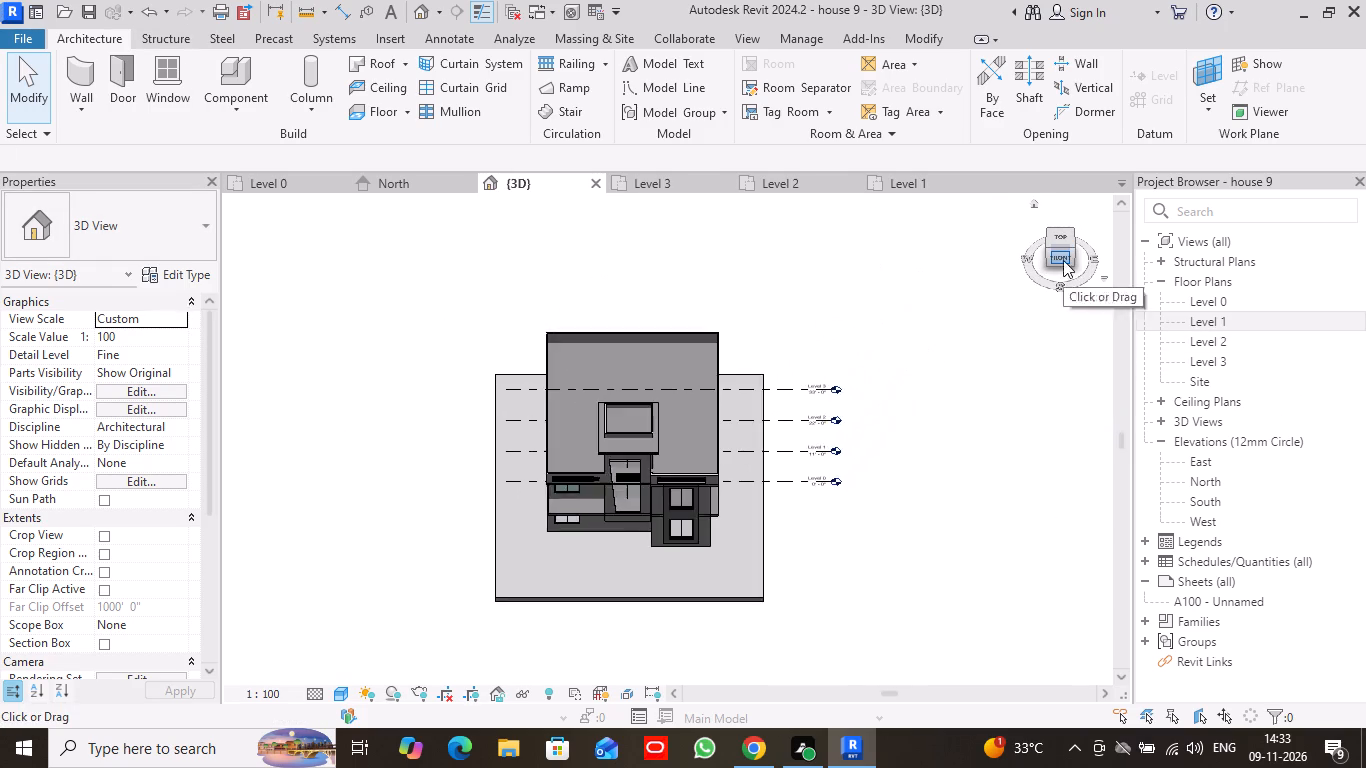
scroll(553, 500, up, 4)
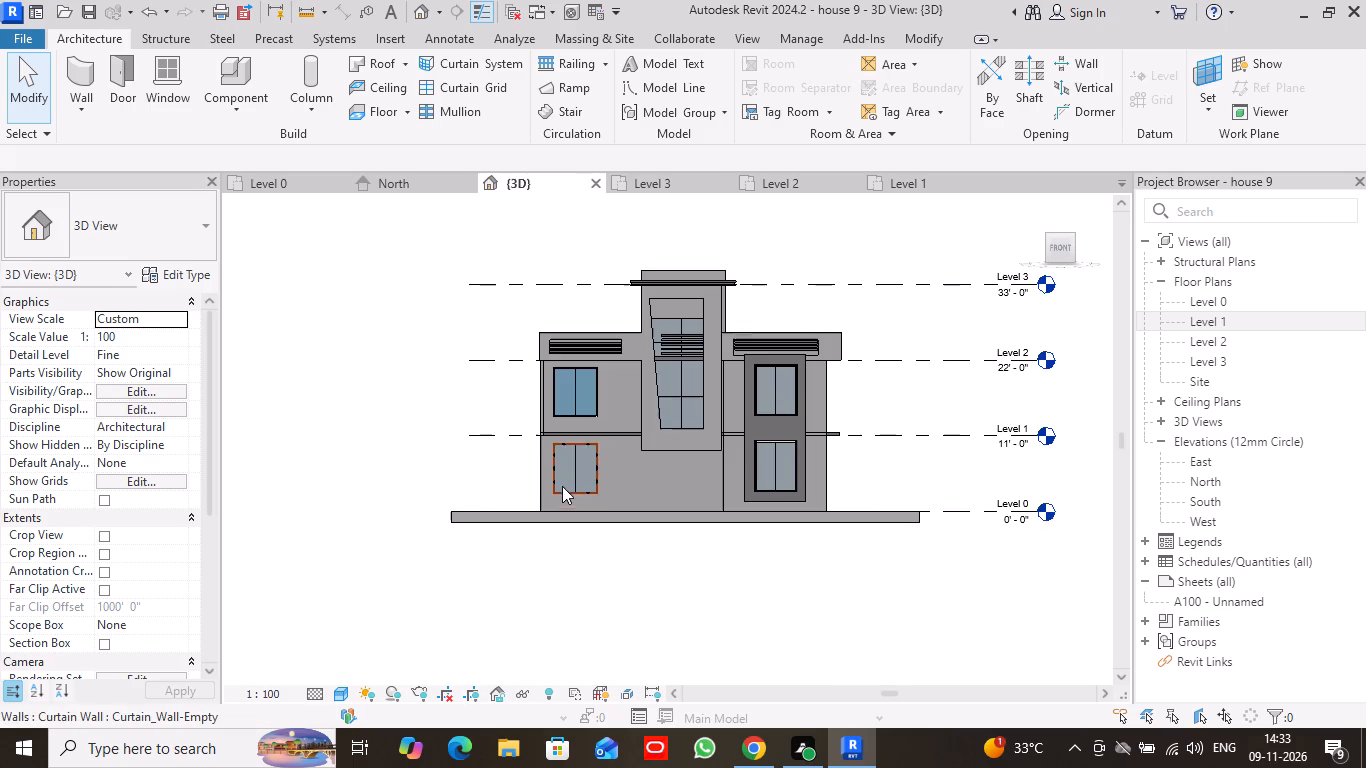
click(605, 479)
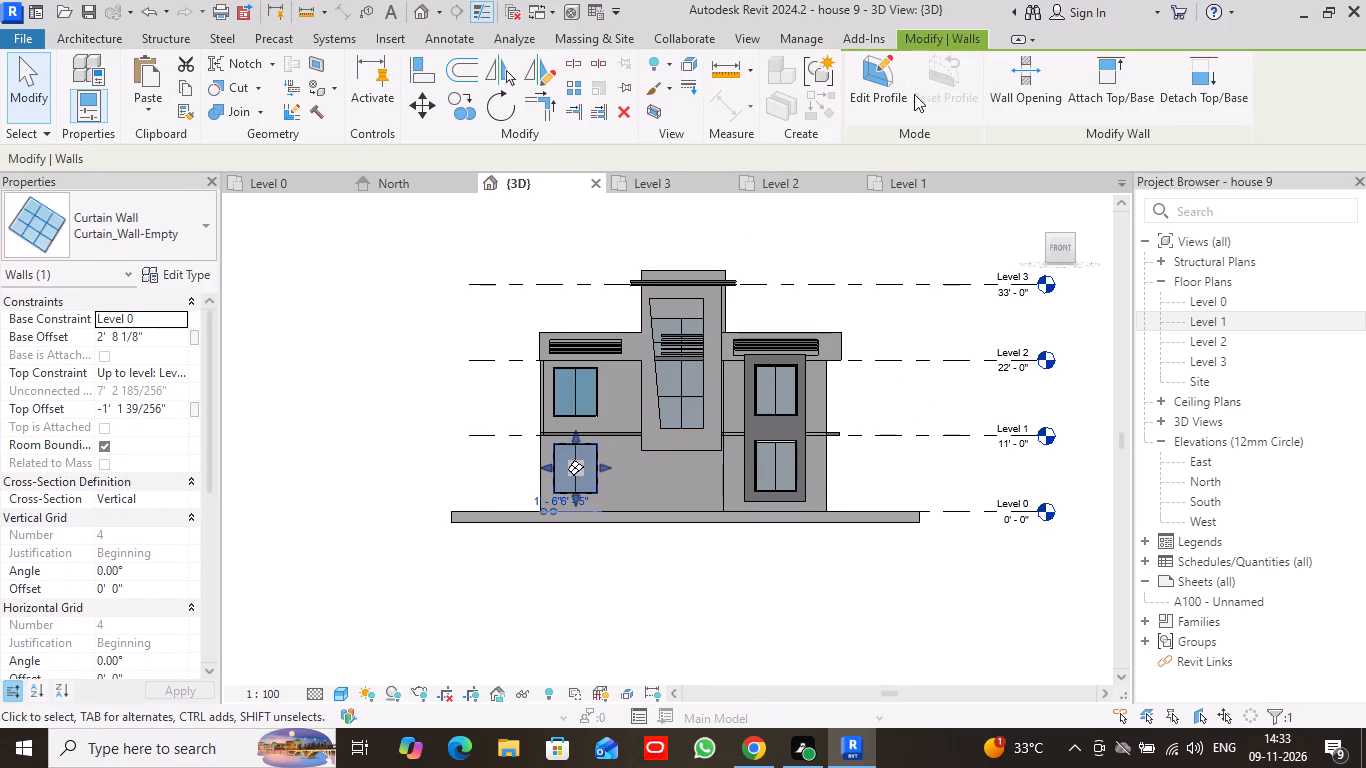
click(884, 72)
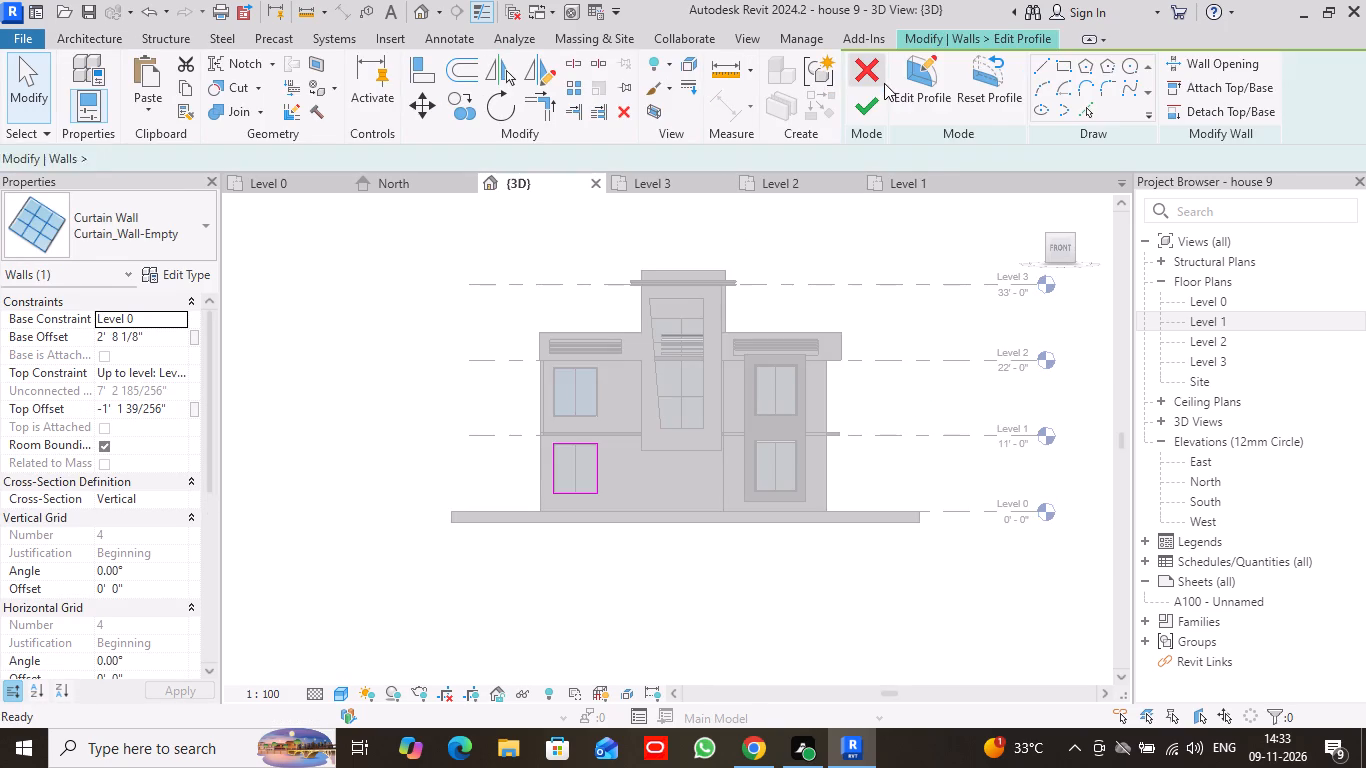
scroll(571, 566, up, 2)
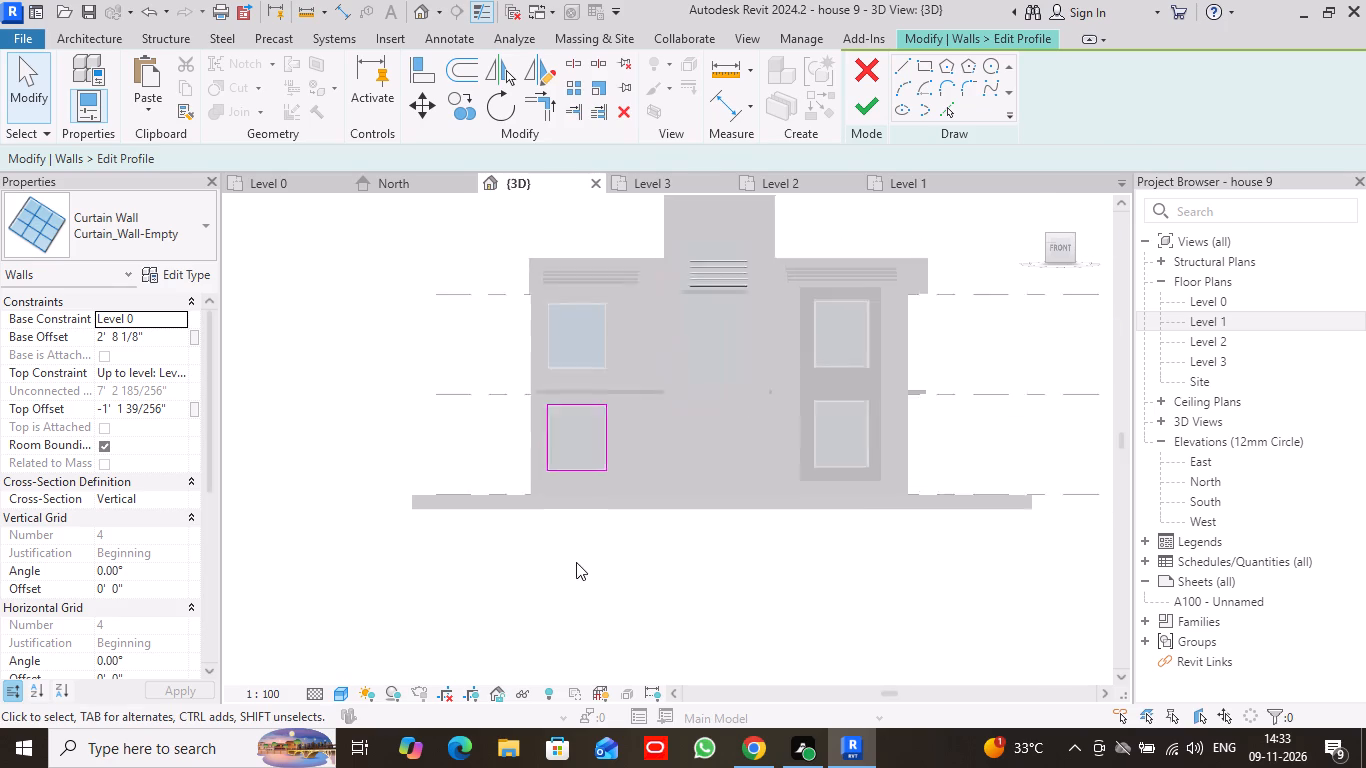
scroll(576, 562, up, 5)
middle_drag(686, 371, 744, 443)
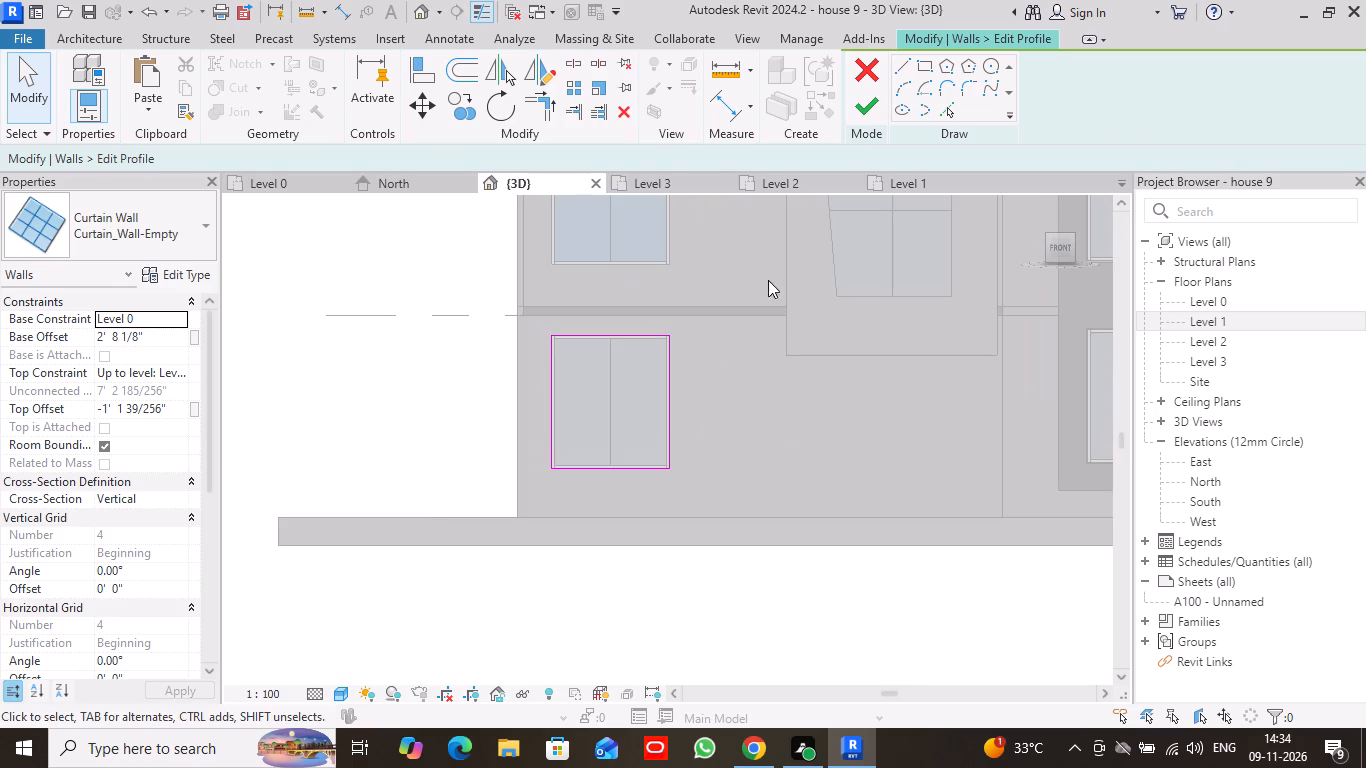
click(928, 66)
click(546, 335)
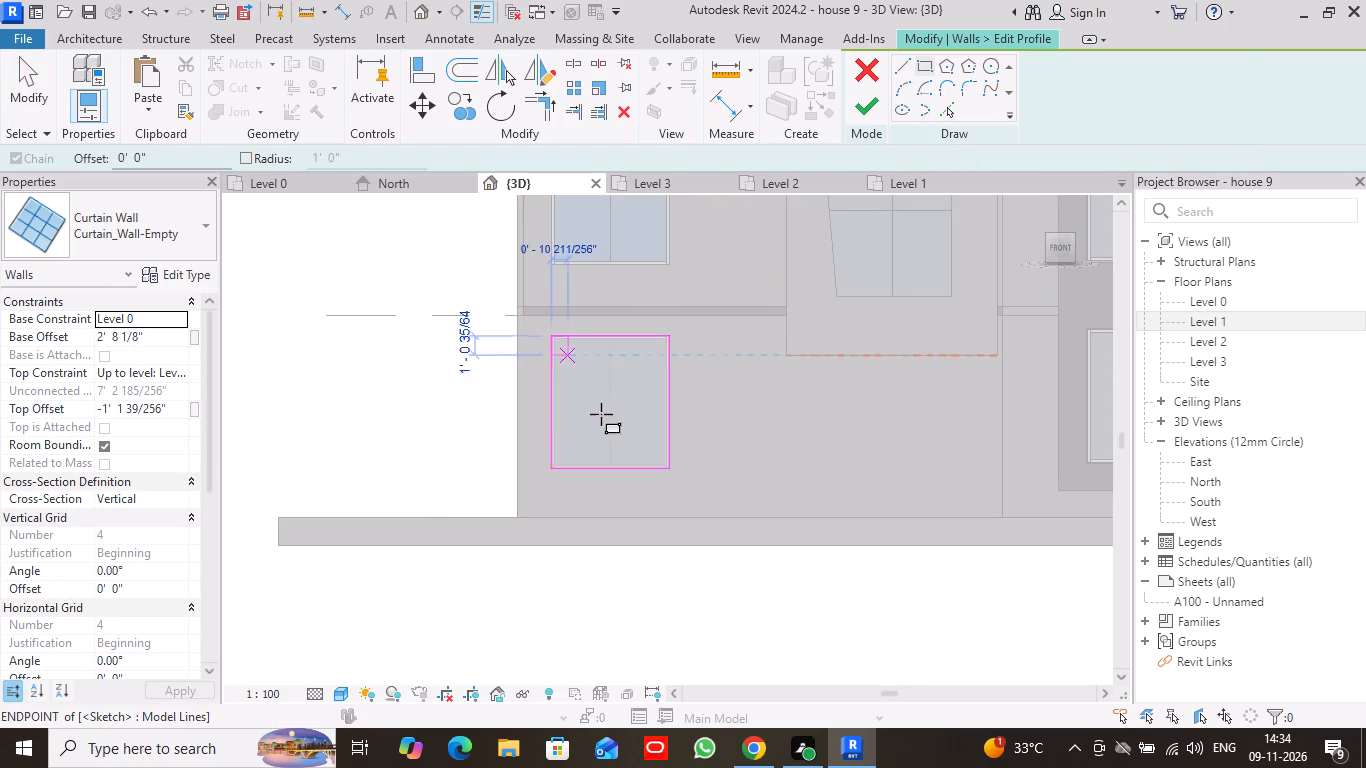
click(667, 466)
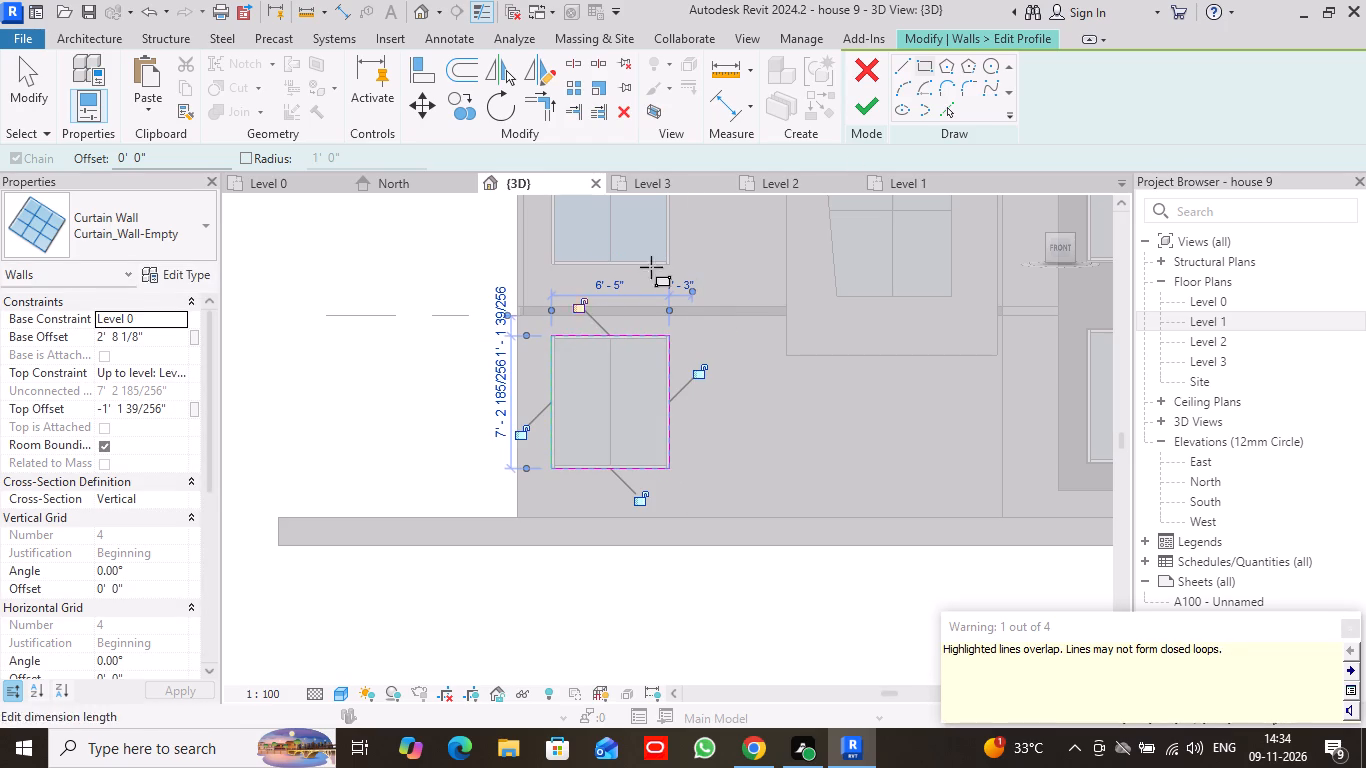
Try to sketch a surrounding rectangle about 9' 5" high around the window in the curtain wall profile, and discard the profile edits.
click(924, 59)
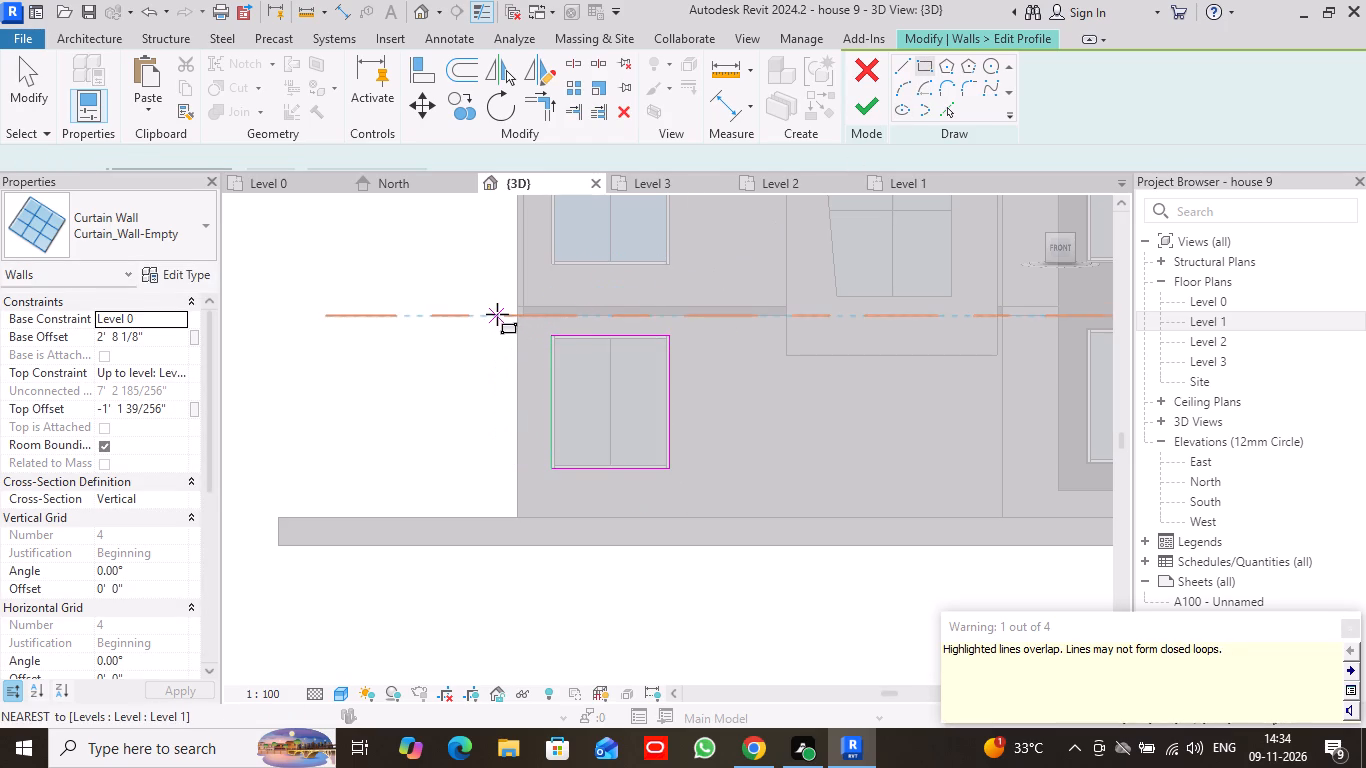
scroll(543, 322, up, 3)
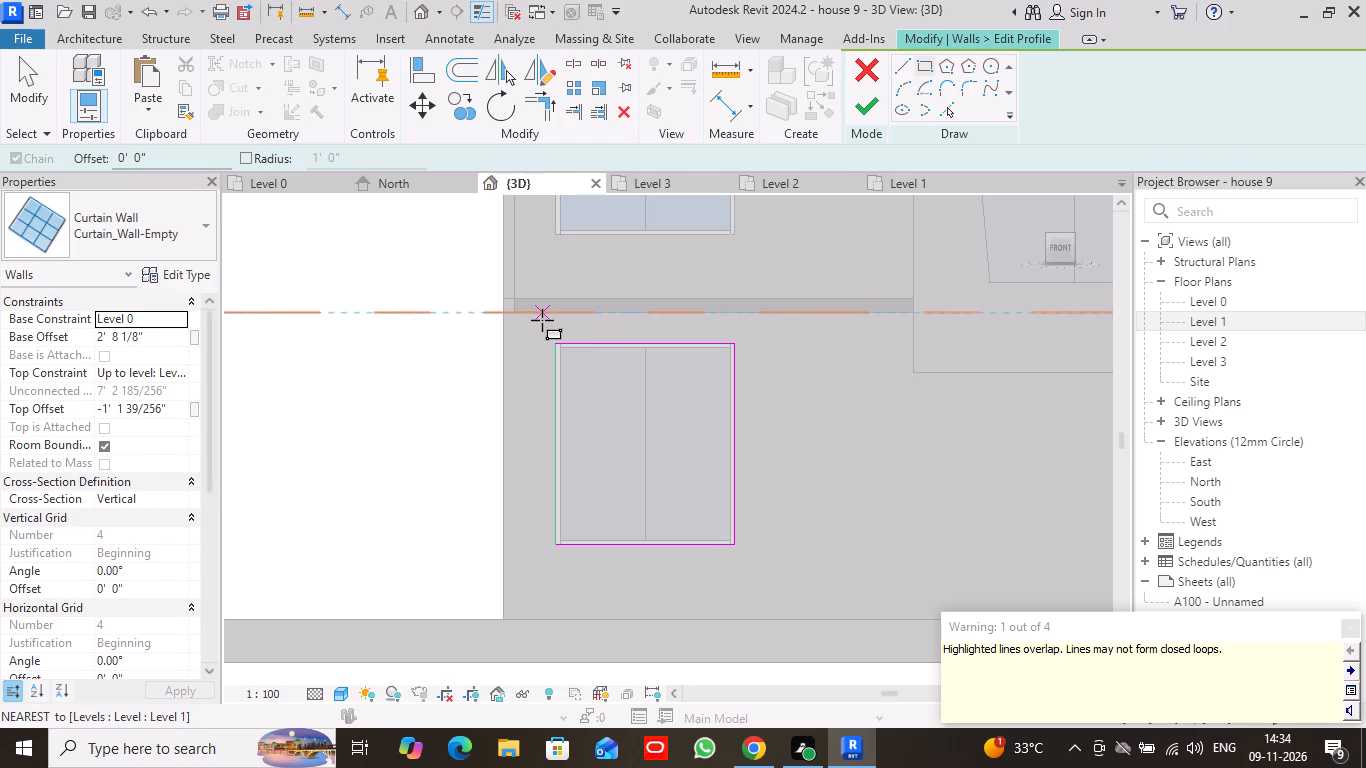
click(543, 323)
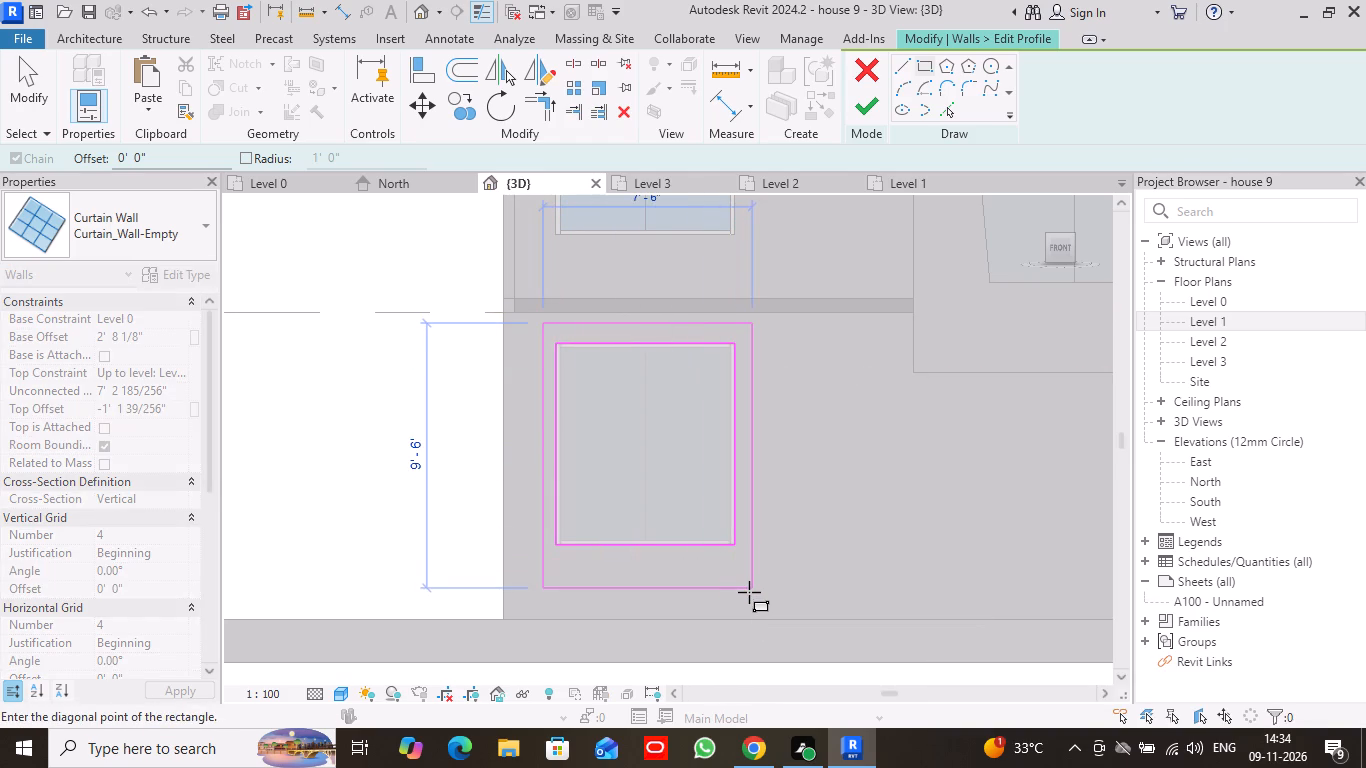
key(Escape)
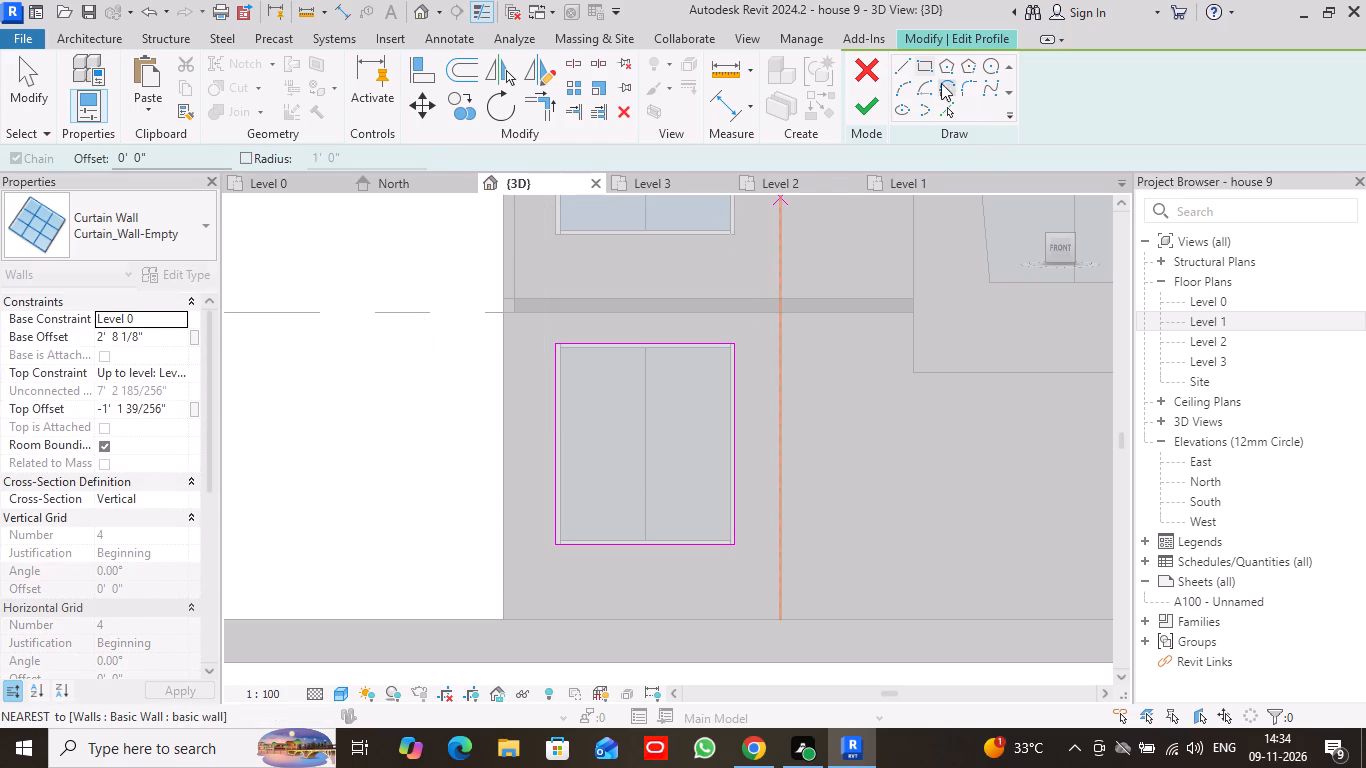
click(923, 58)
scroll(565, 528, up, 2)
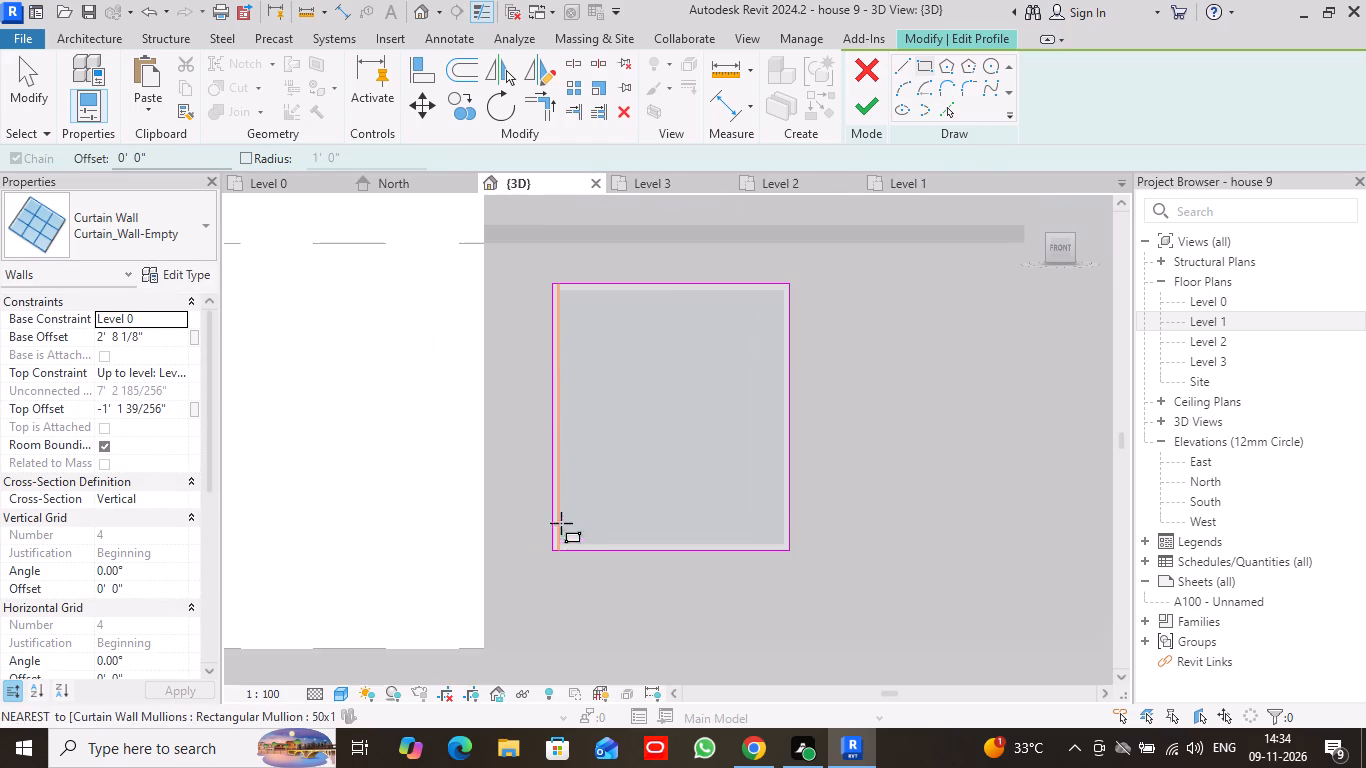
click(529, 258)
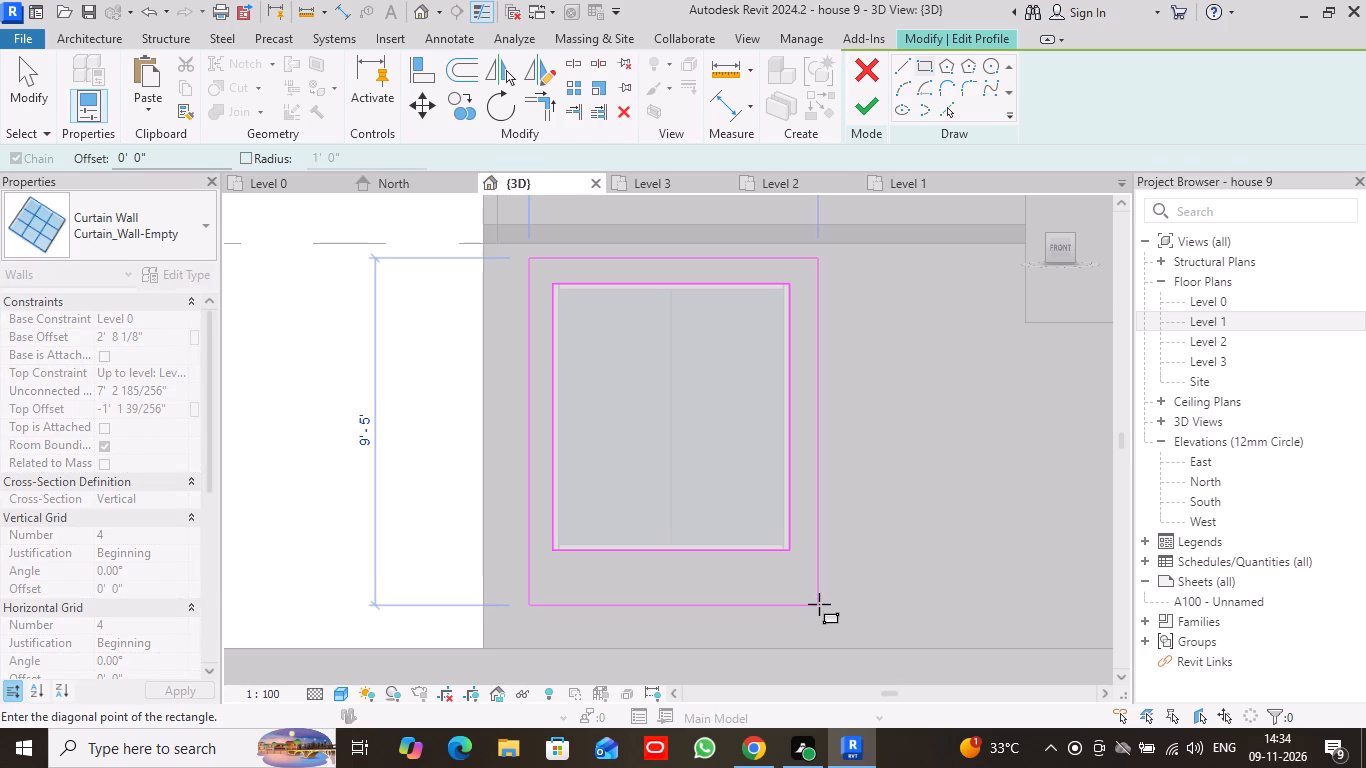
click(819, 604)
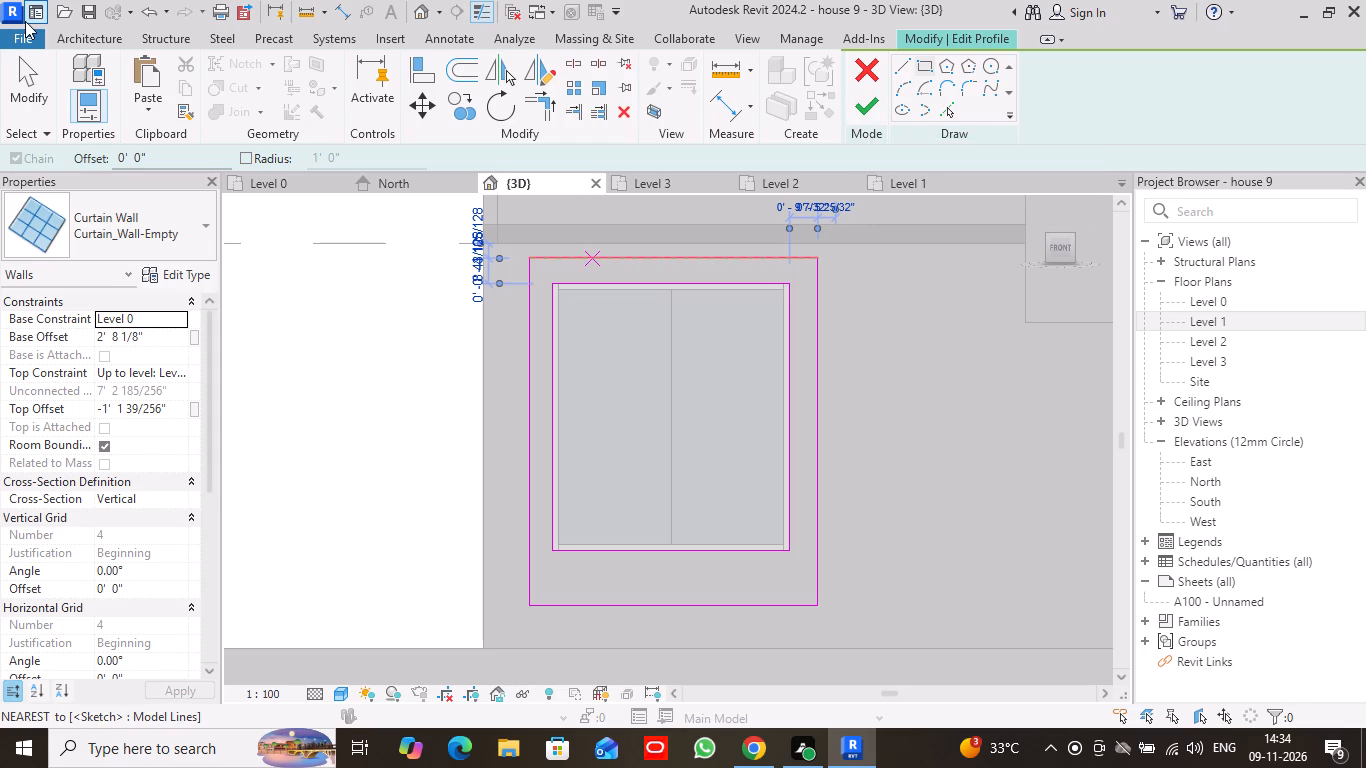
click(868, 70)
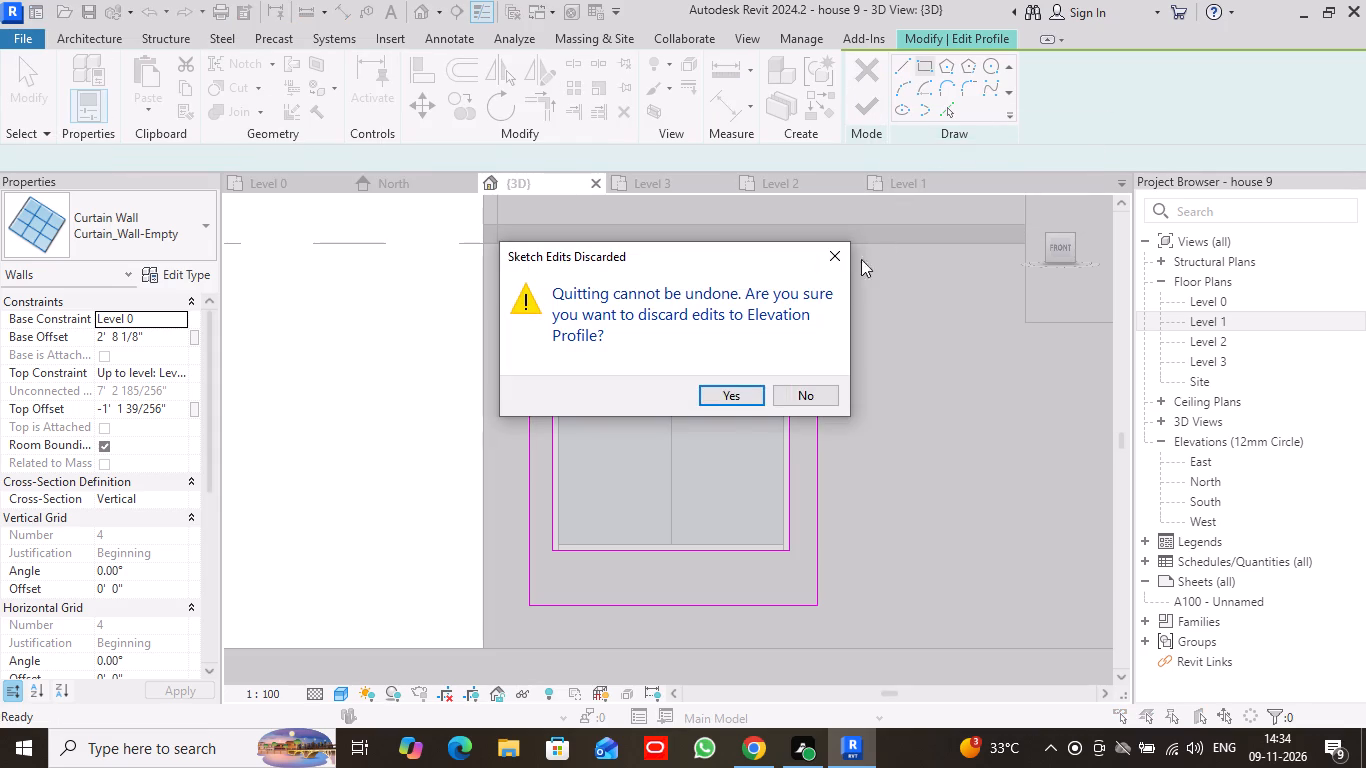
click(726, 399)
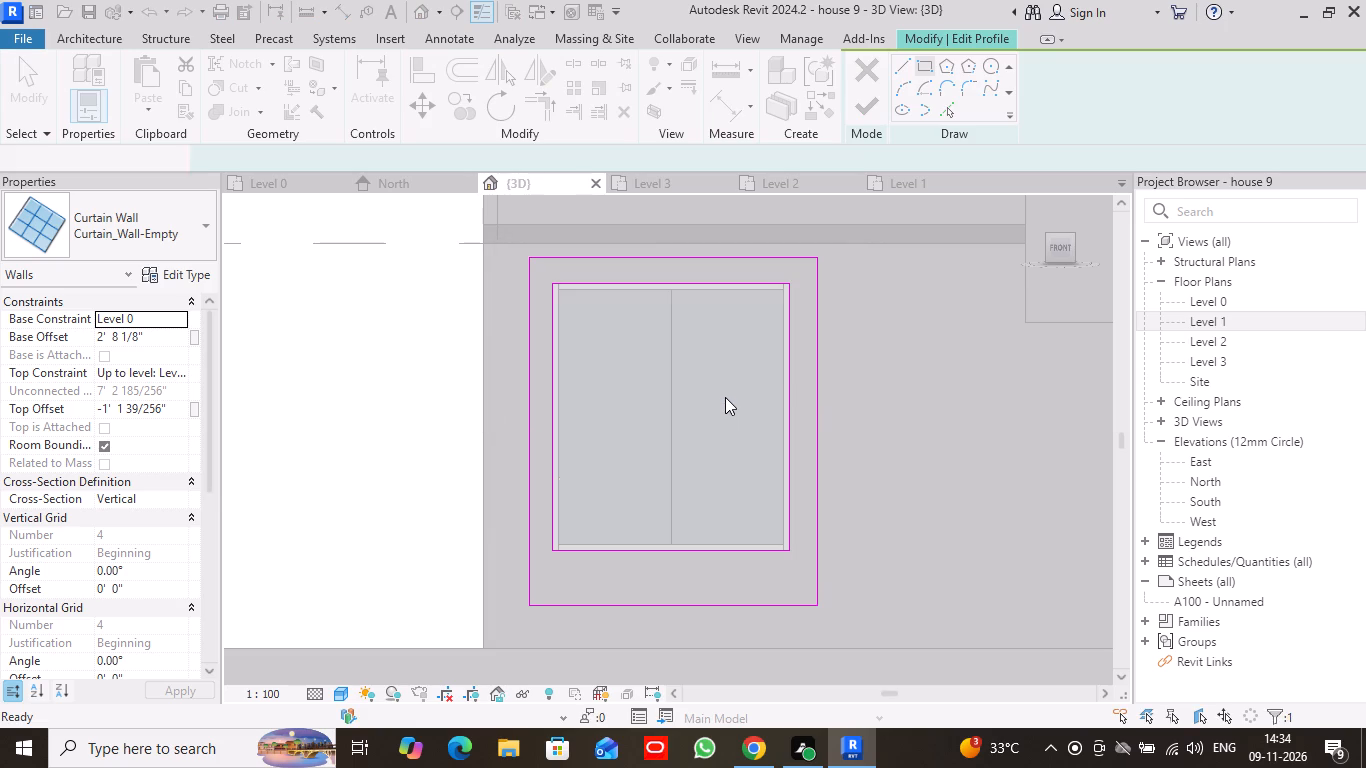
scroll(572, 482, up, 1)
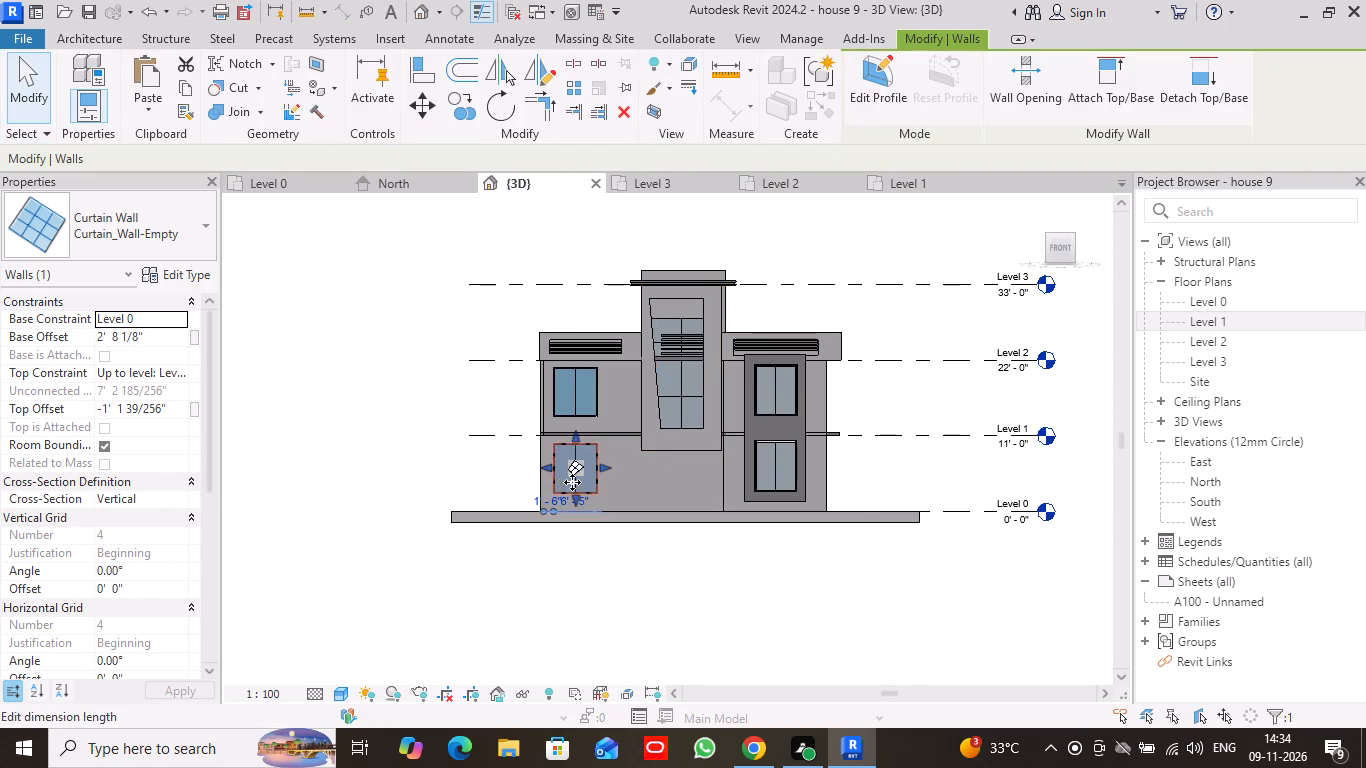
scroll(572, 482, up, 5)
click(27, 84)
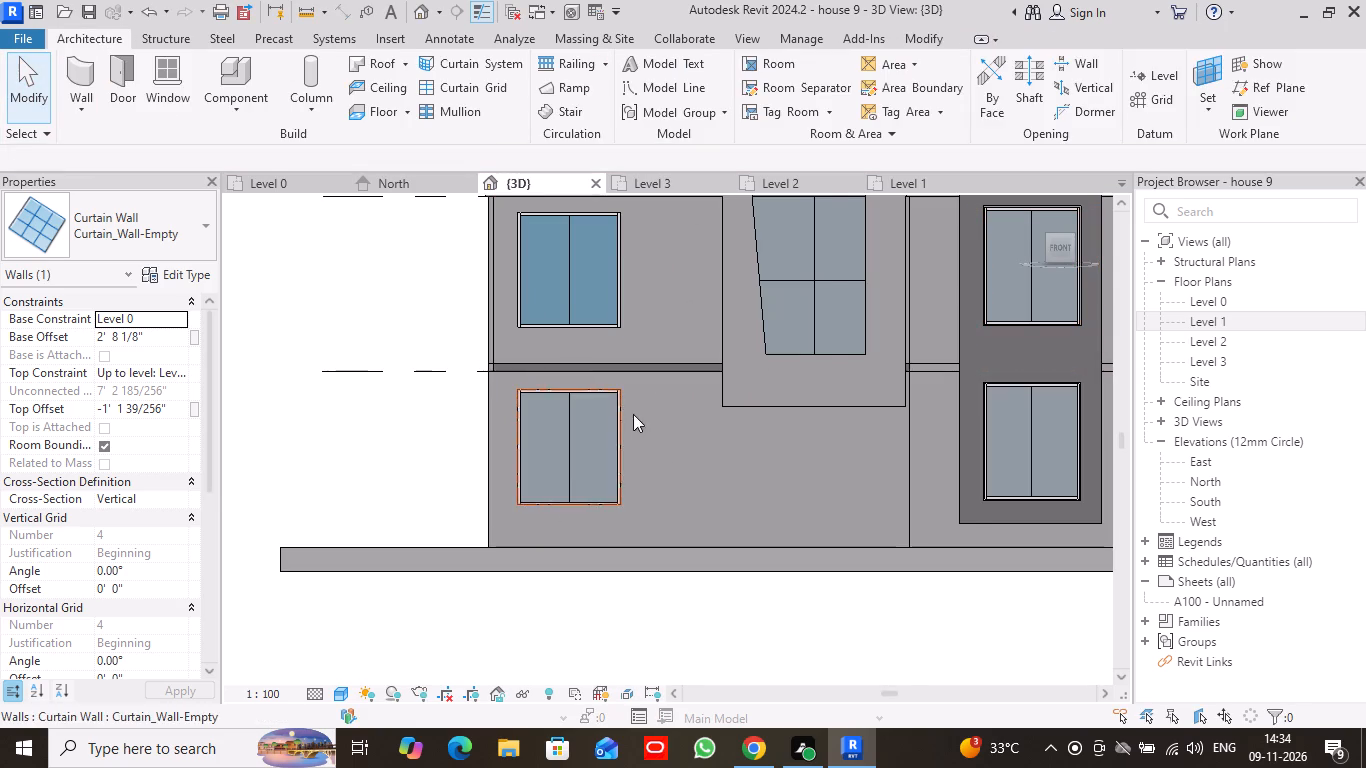
Create an in-place model in the Generic Models category, keeping the default name.
click(670, 505)
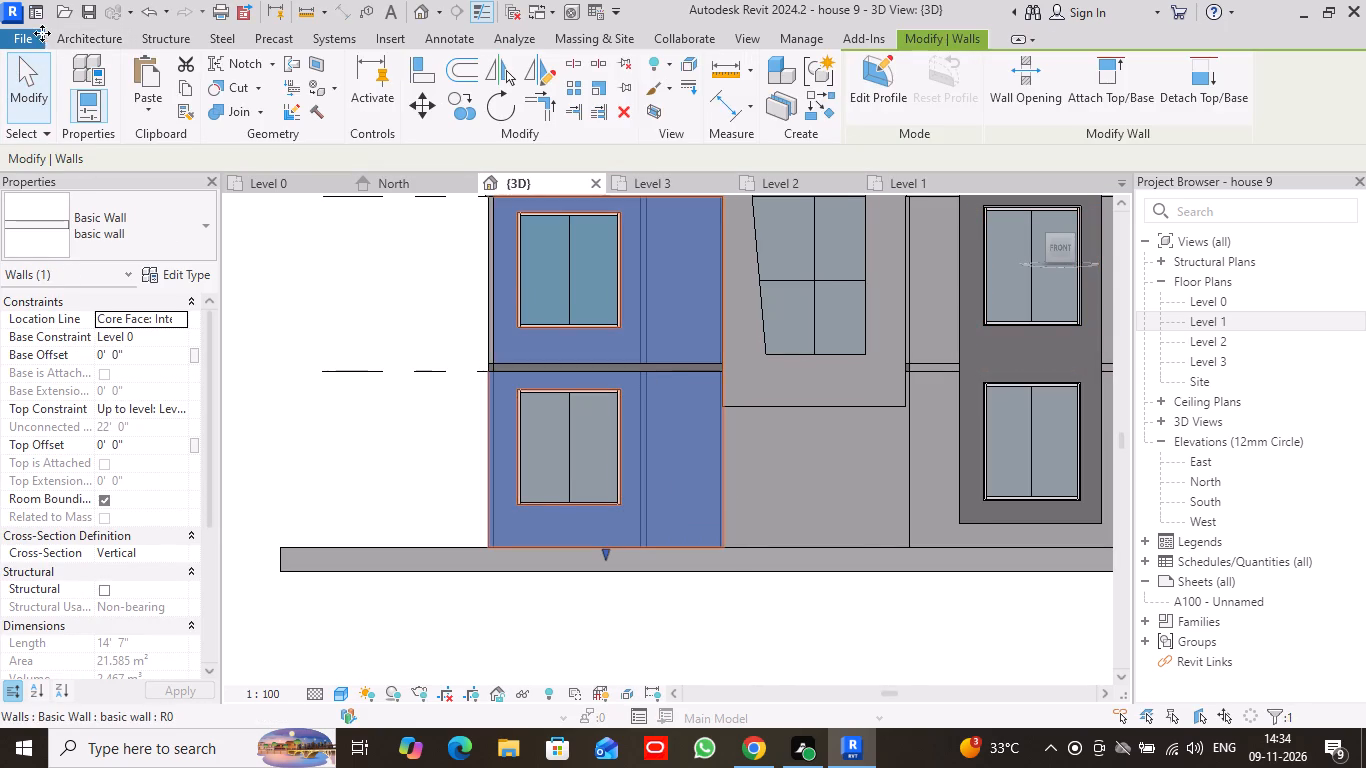
click(71, 35)
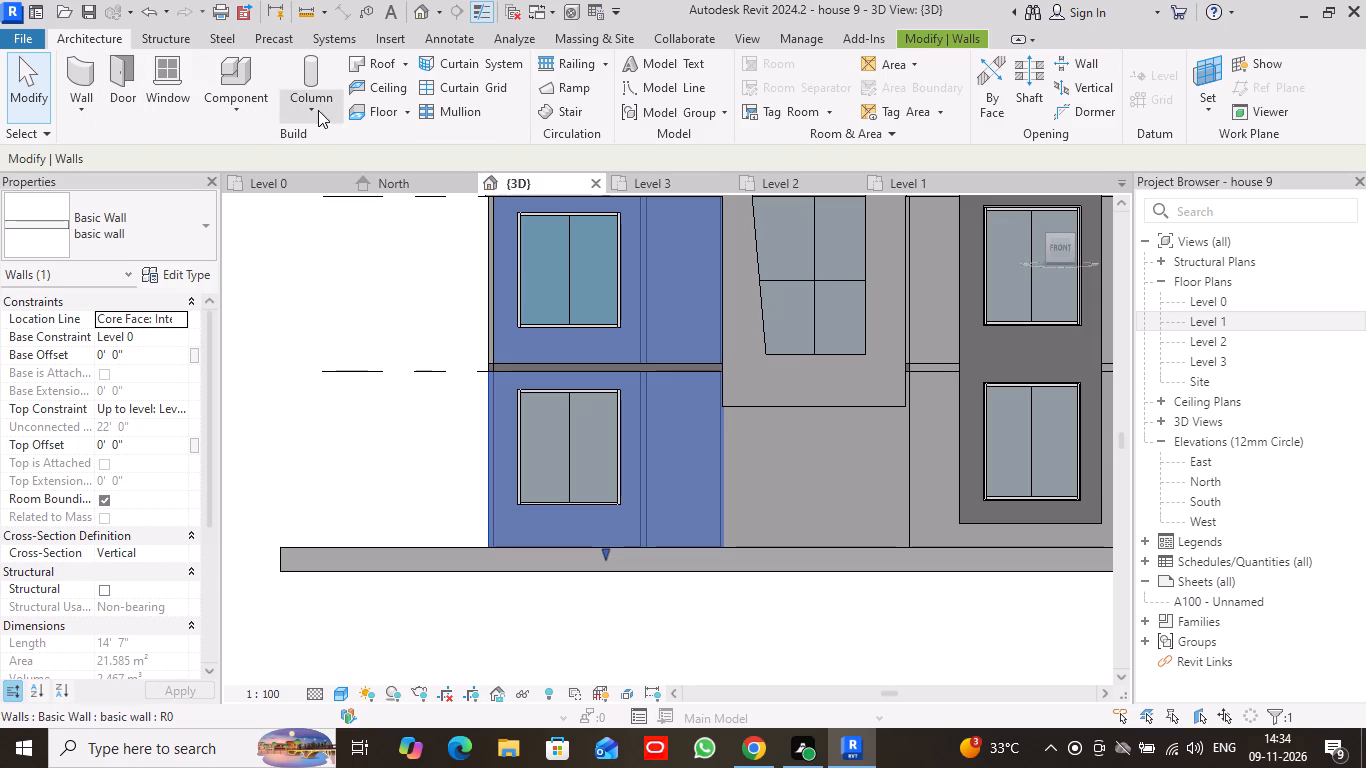
click(233, 106)
click(265, 187)
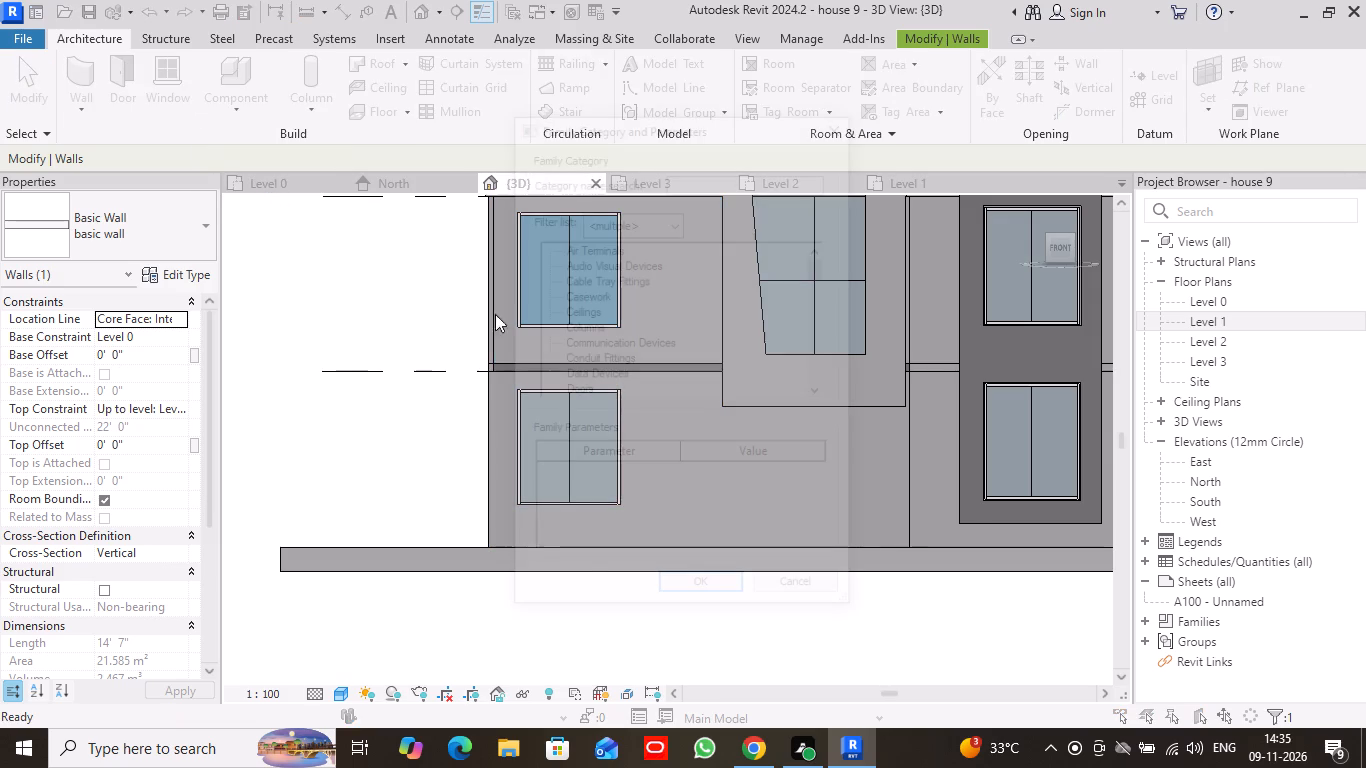
scroll(633, 306, down, 12)
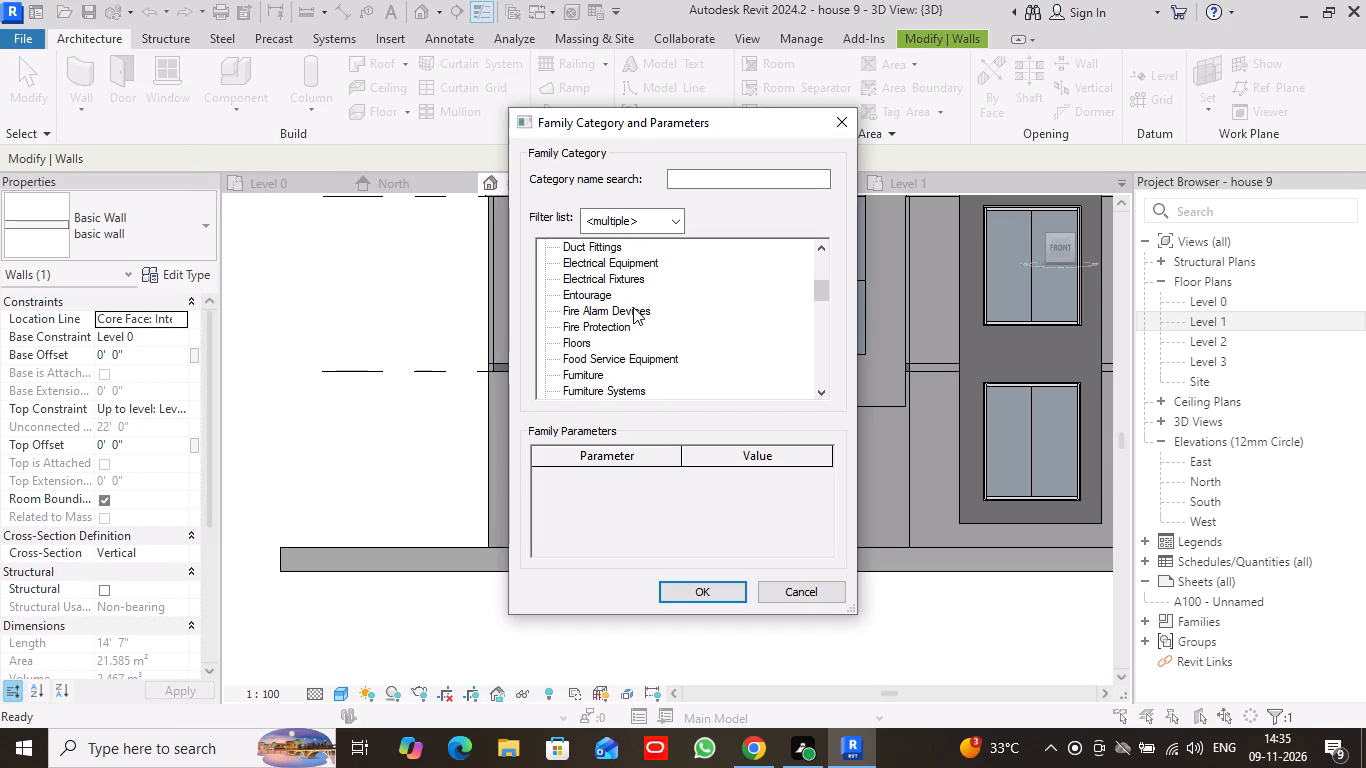
scroll(633, 307, down, 6)
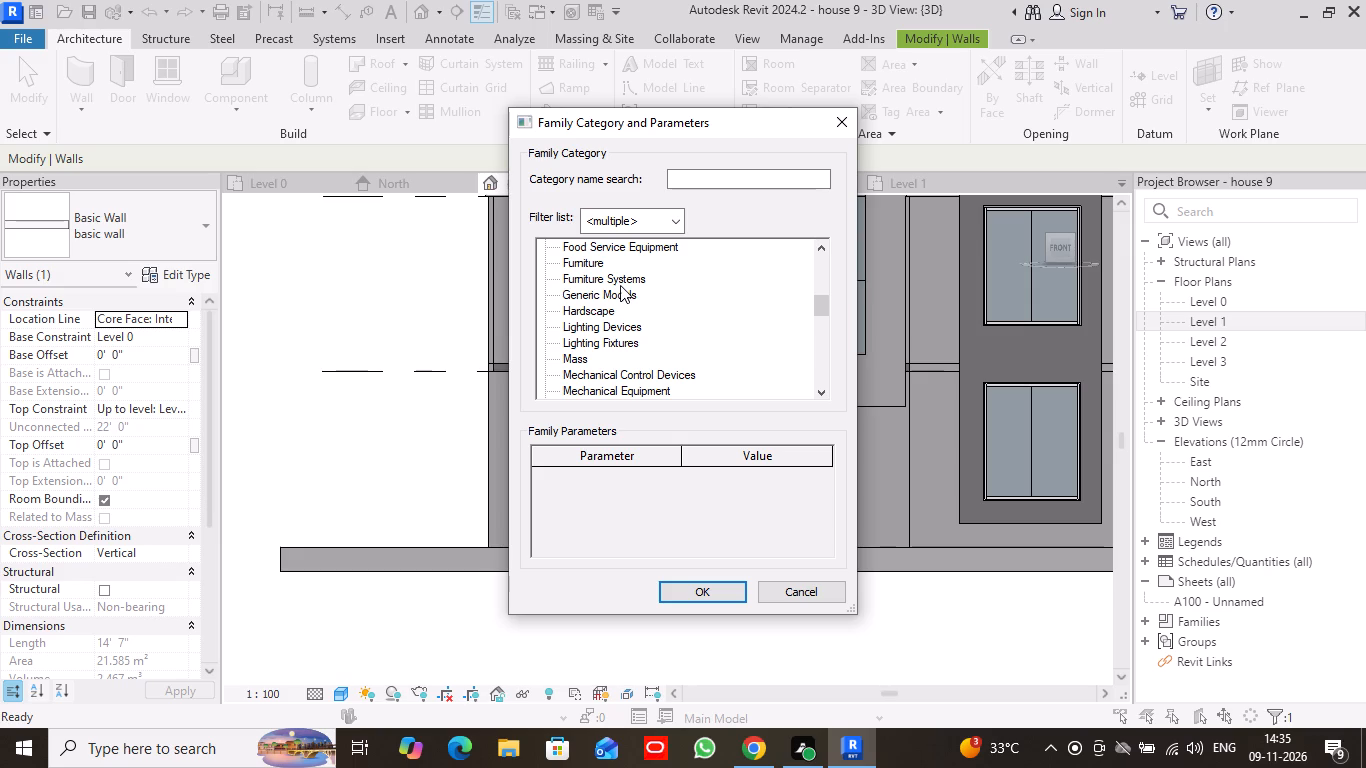
click(624, 295)
click(706, 590)
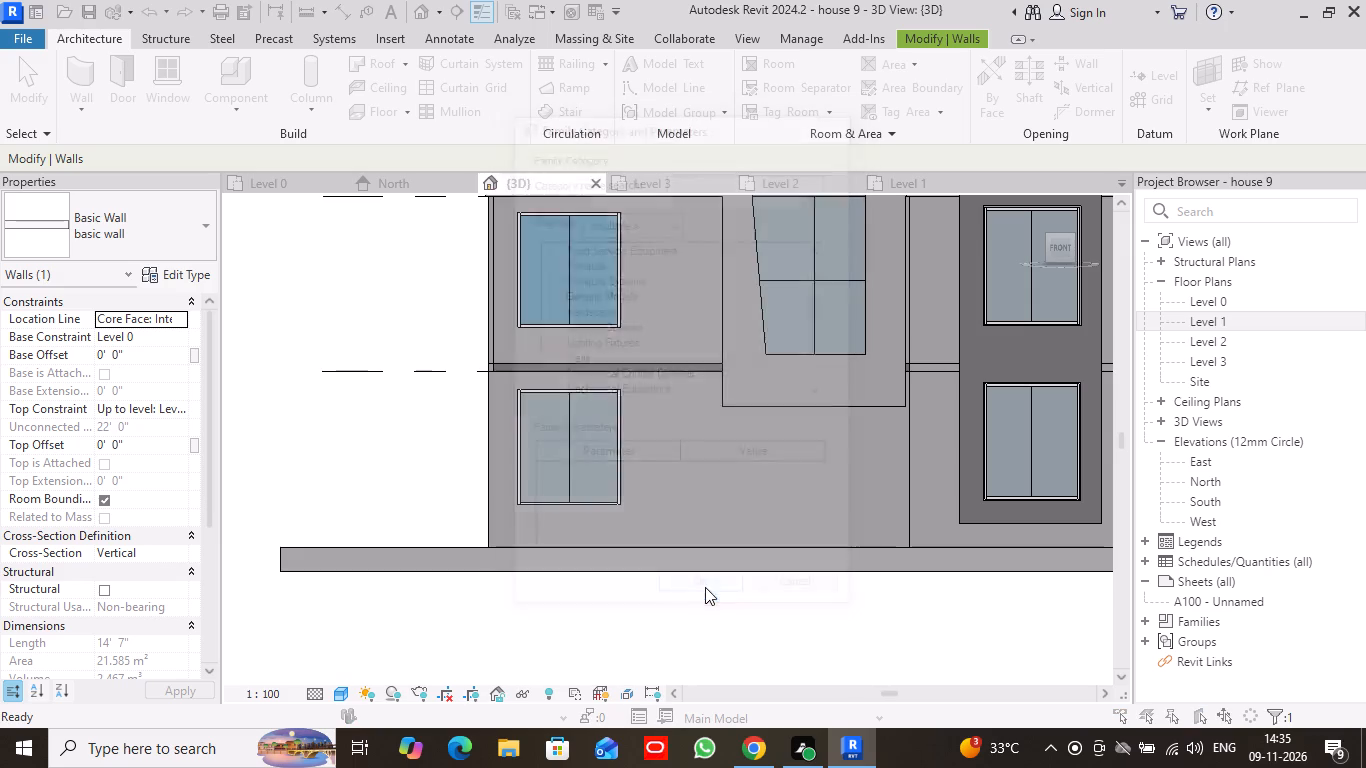
click(692, 406)
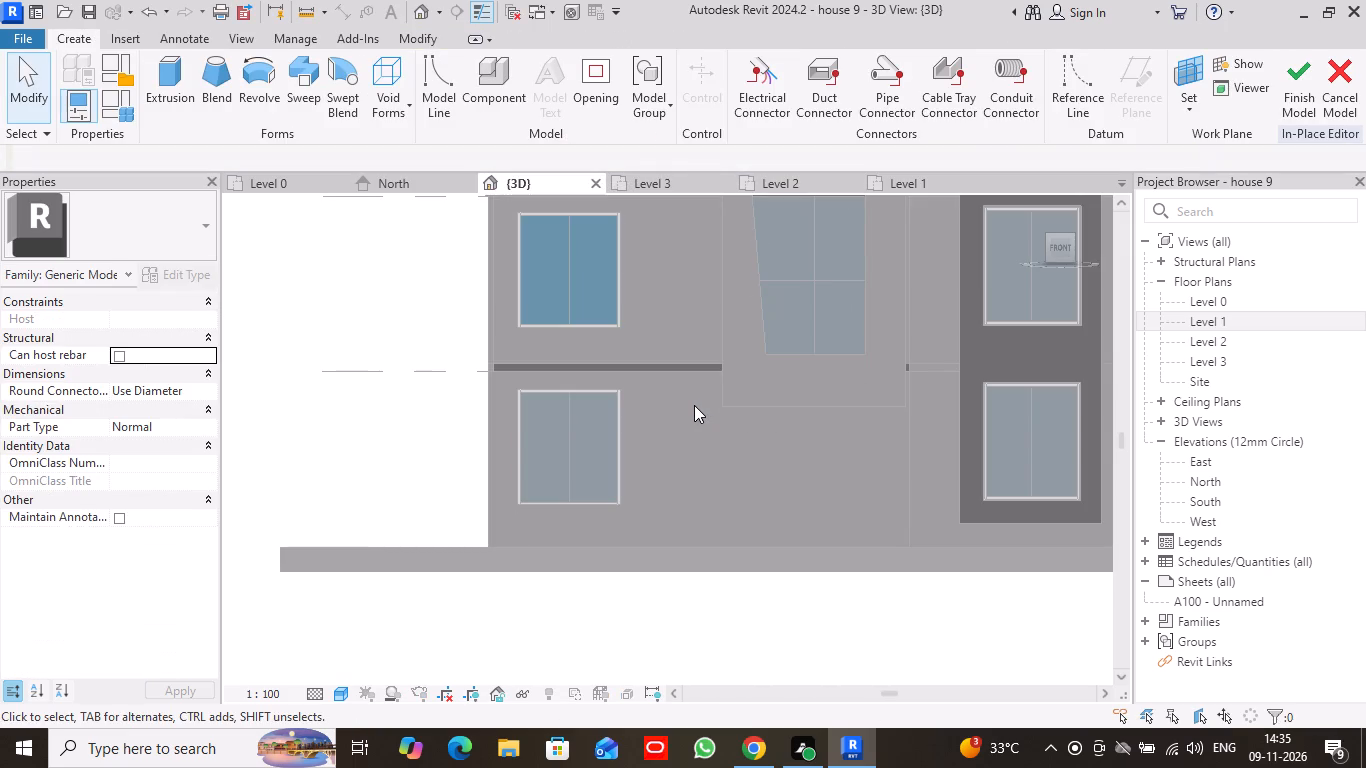
For a new extrusion on the front-left basic wall's face, sketch a rectangle about 6' 5" by 7' 3" along the ground-floor window's outline.
click(178, 71)
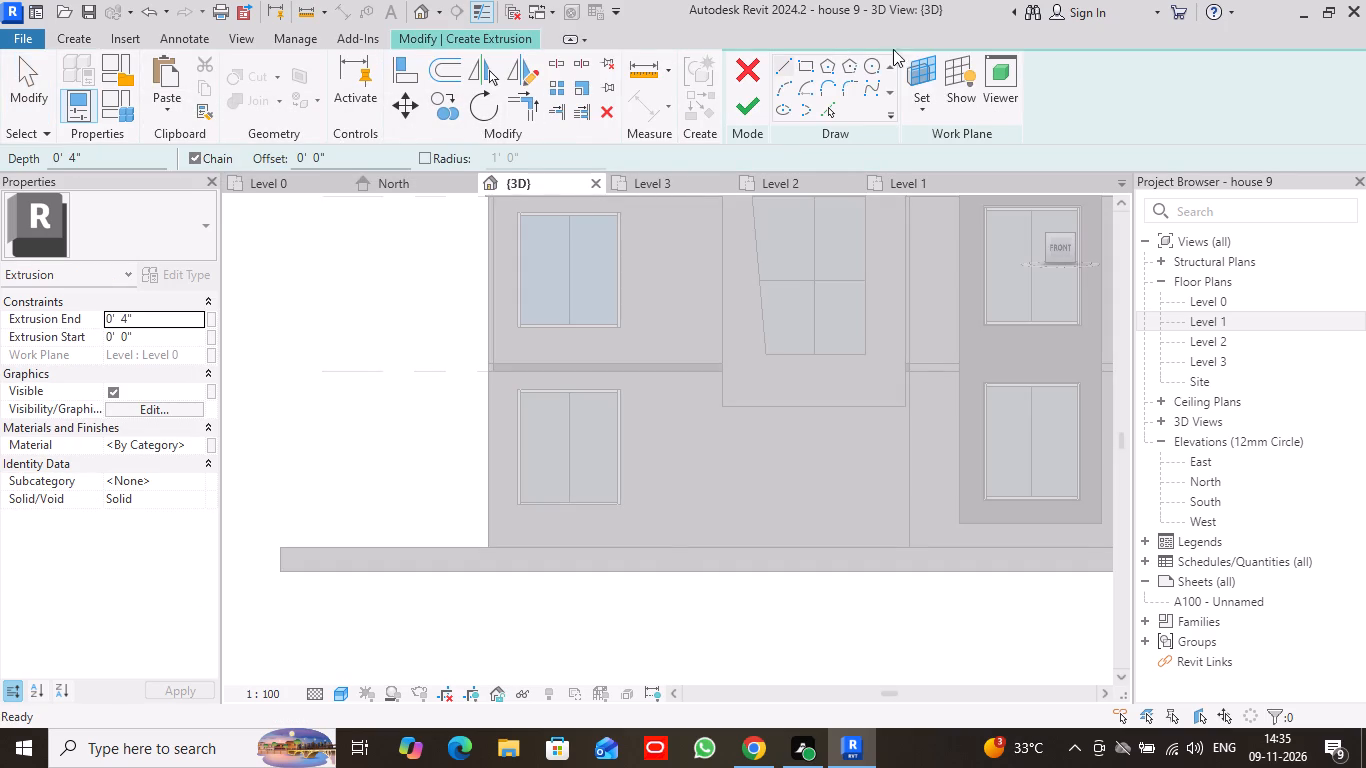
click(929, 109)
click(950, 178)
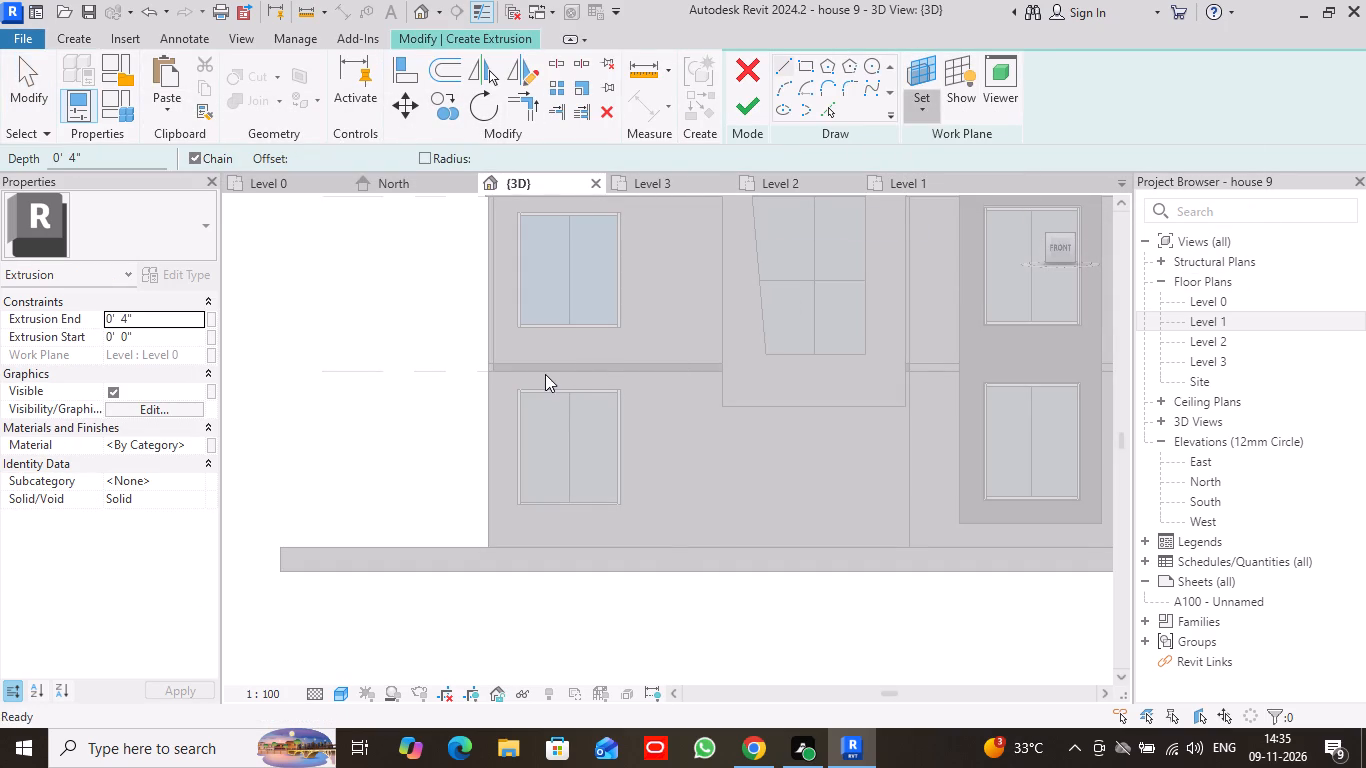
click(638, 413)
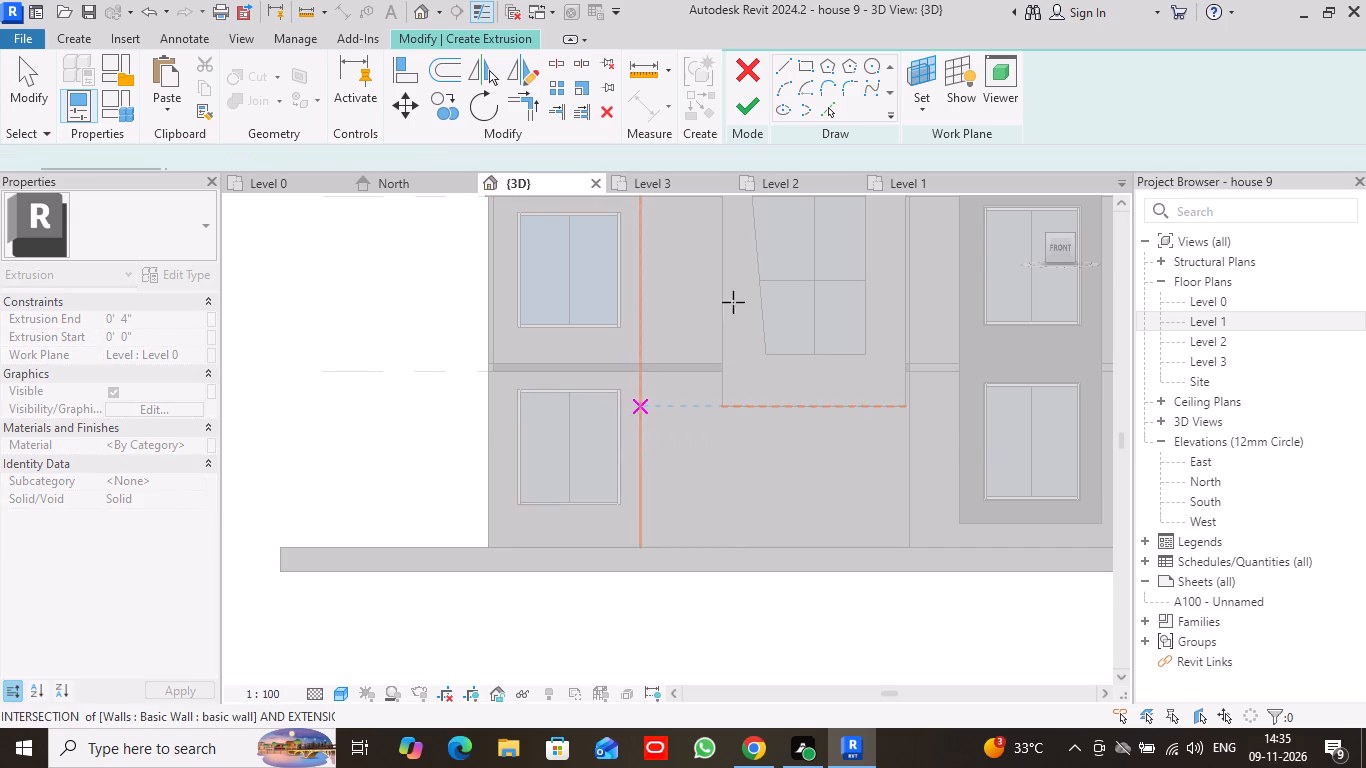
click(803, 62)
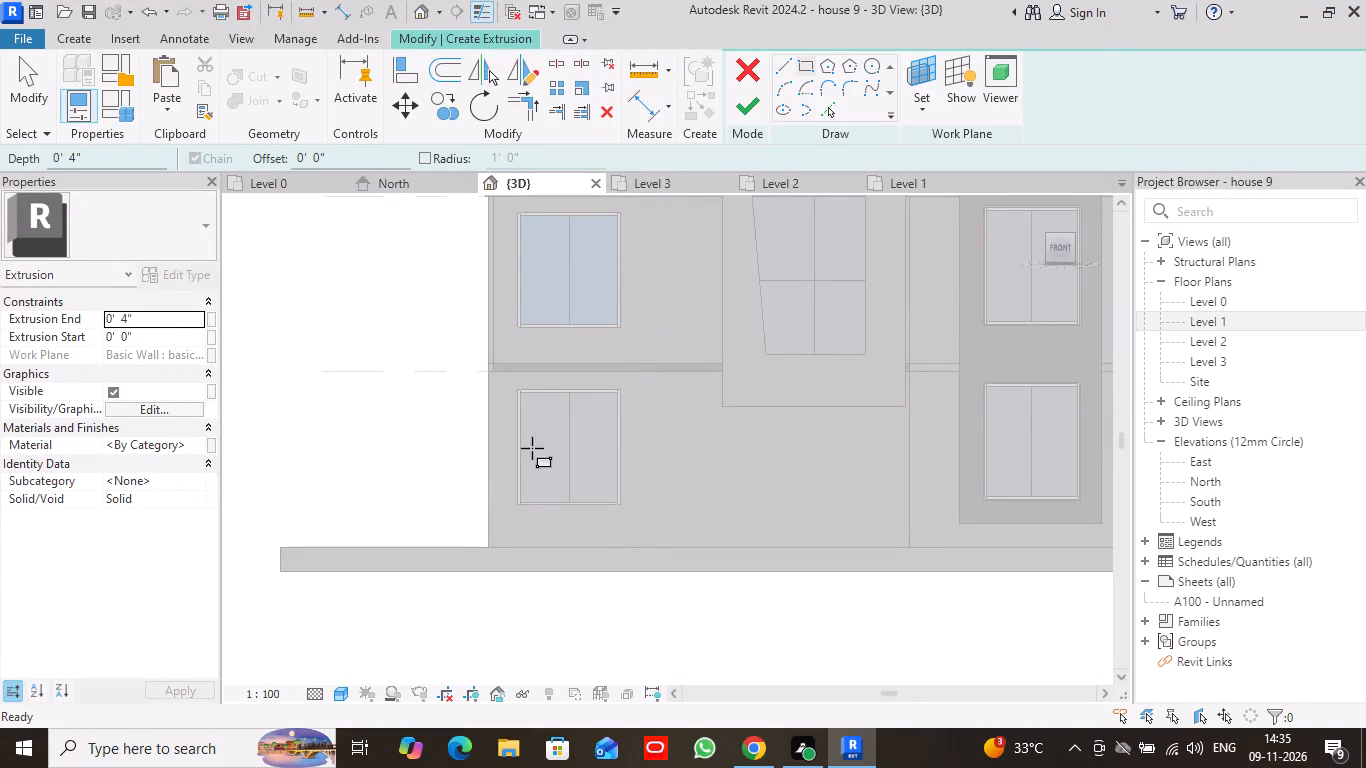
scroll(581, 451, up, 5)
middle_drag(740, 479, 742, 472)
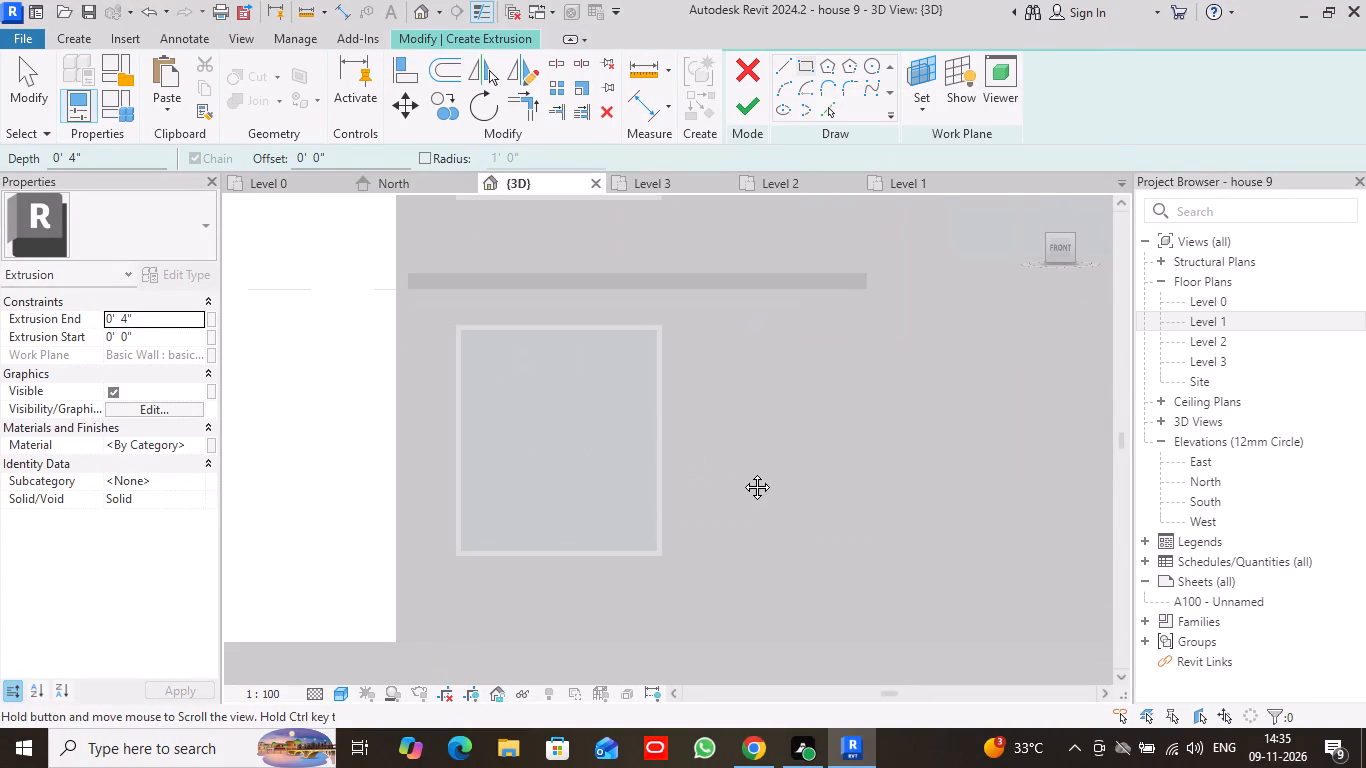
middle_drag(742, 472, 763, 374)
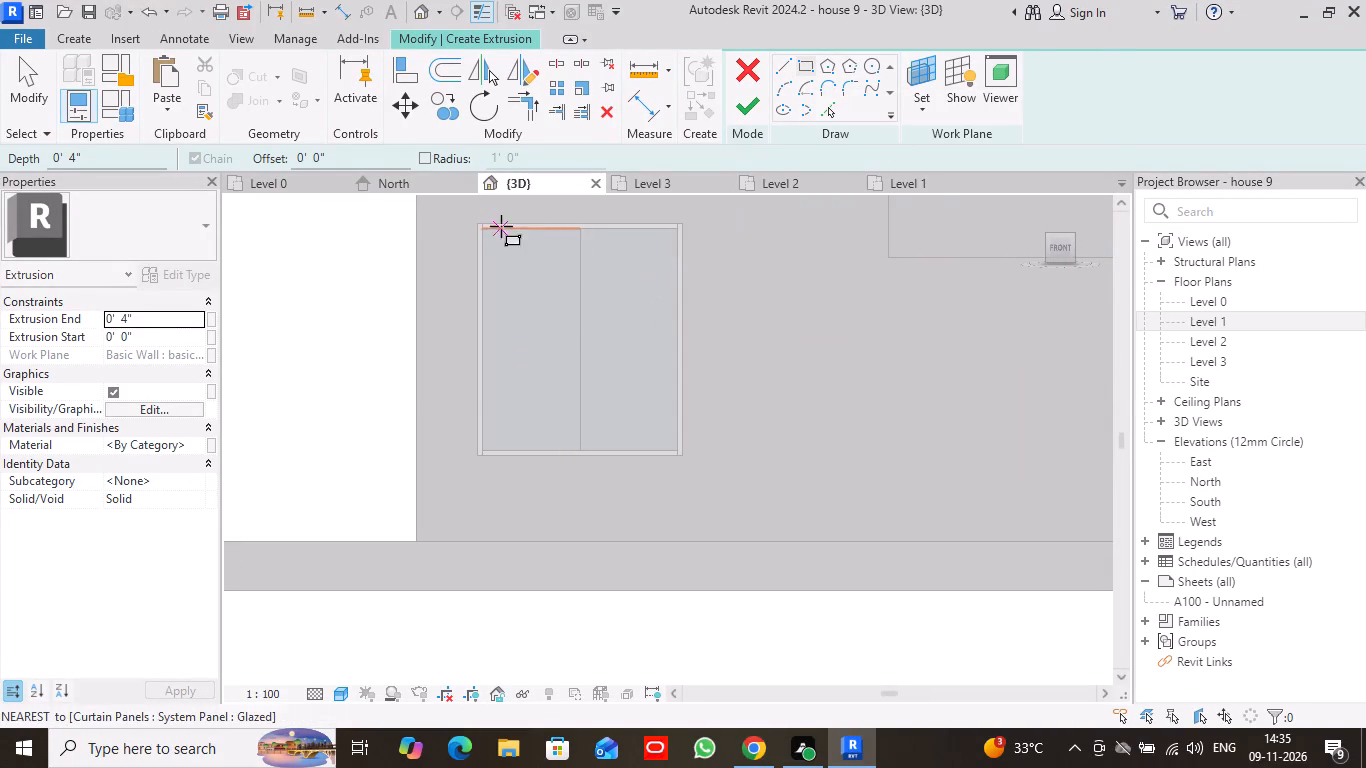
click(479, 223)
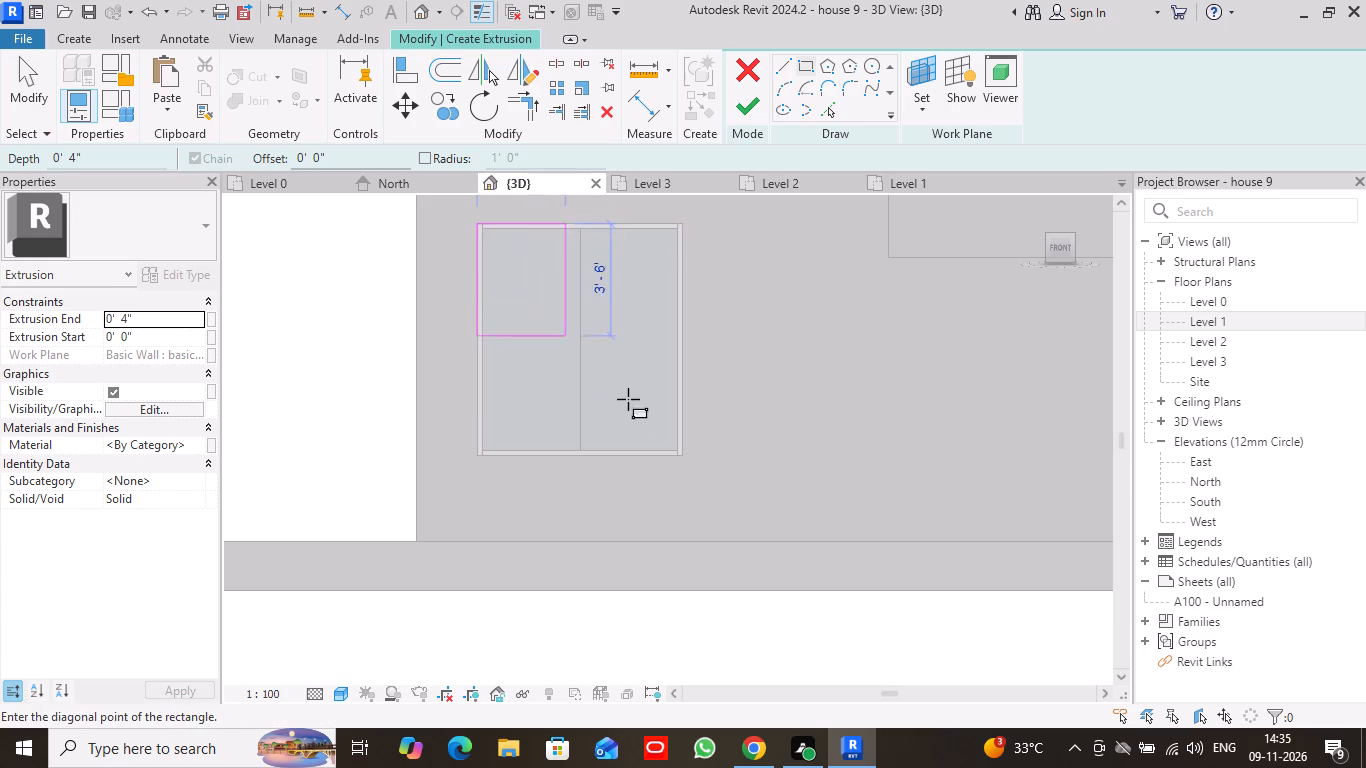
click(682, 456)
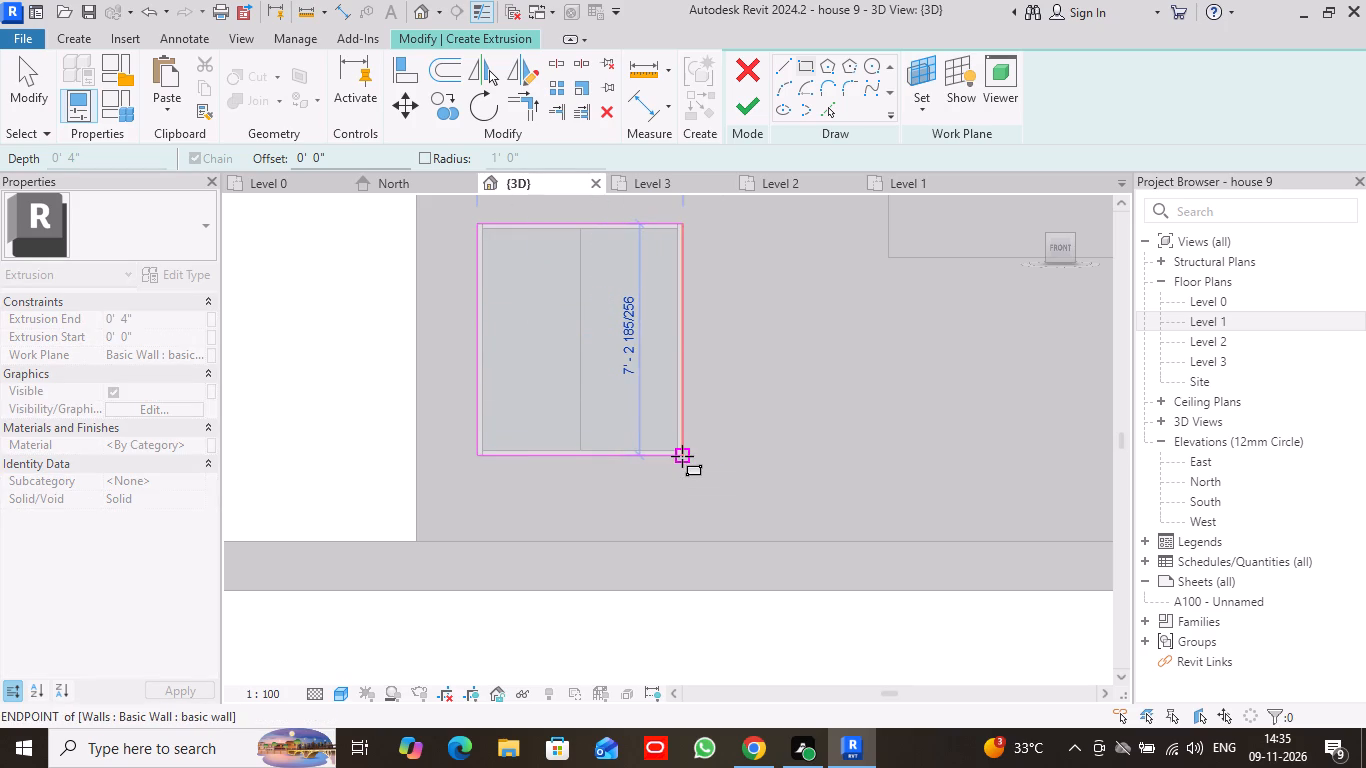
scroll(853, 302, down, 3)
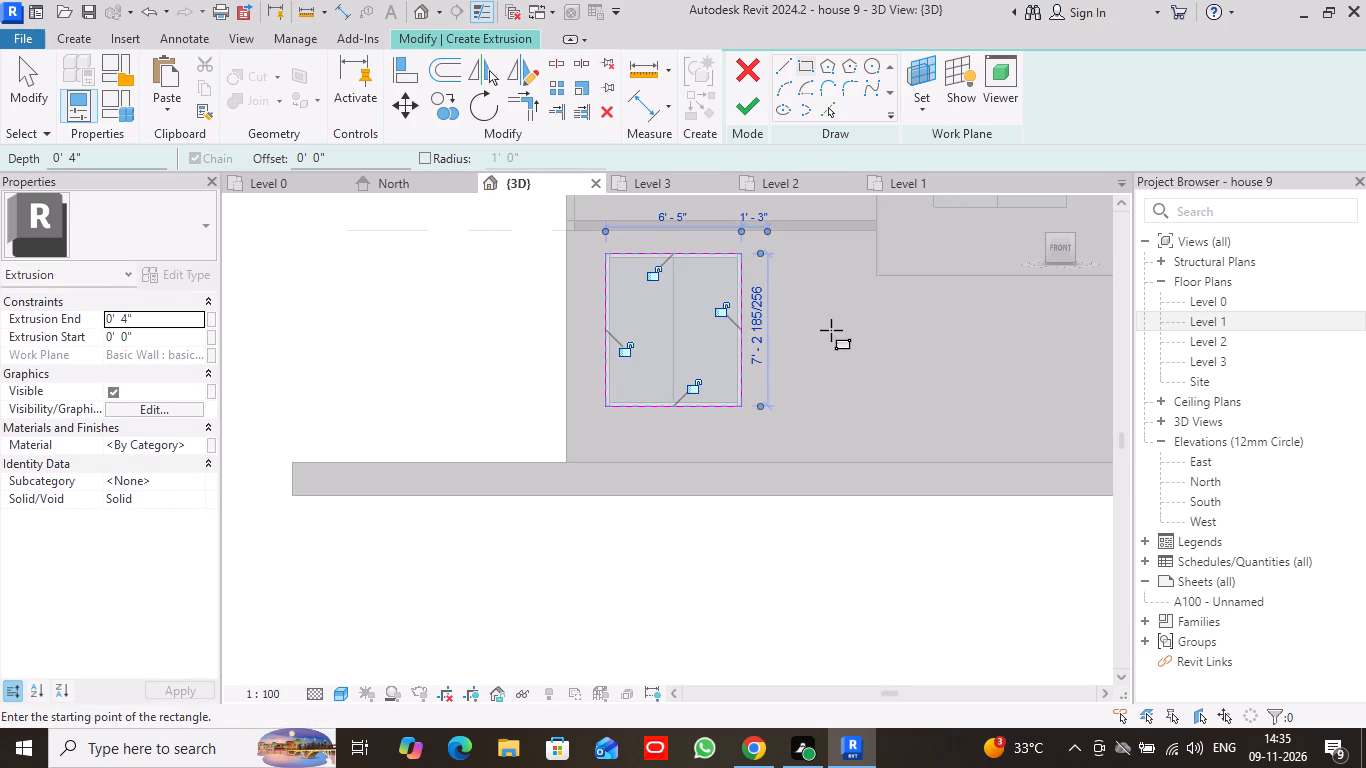
Sketch a surrounding rectangle about 9' 8" high outside the window outline and finish the frame extrusion at 4" depth.
click(20, 85)
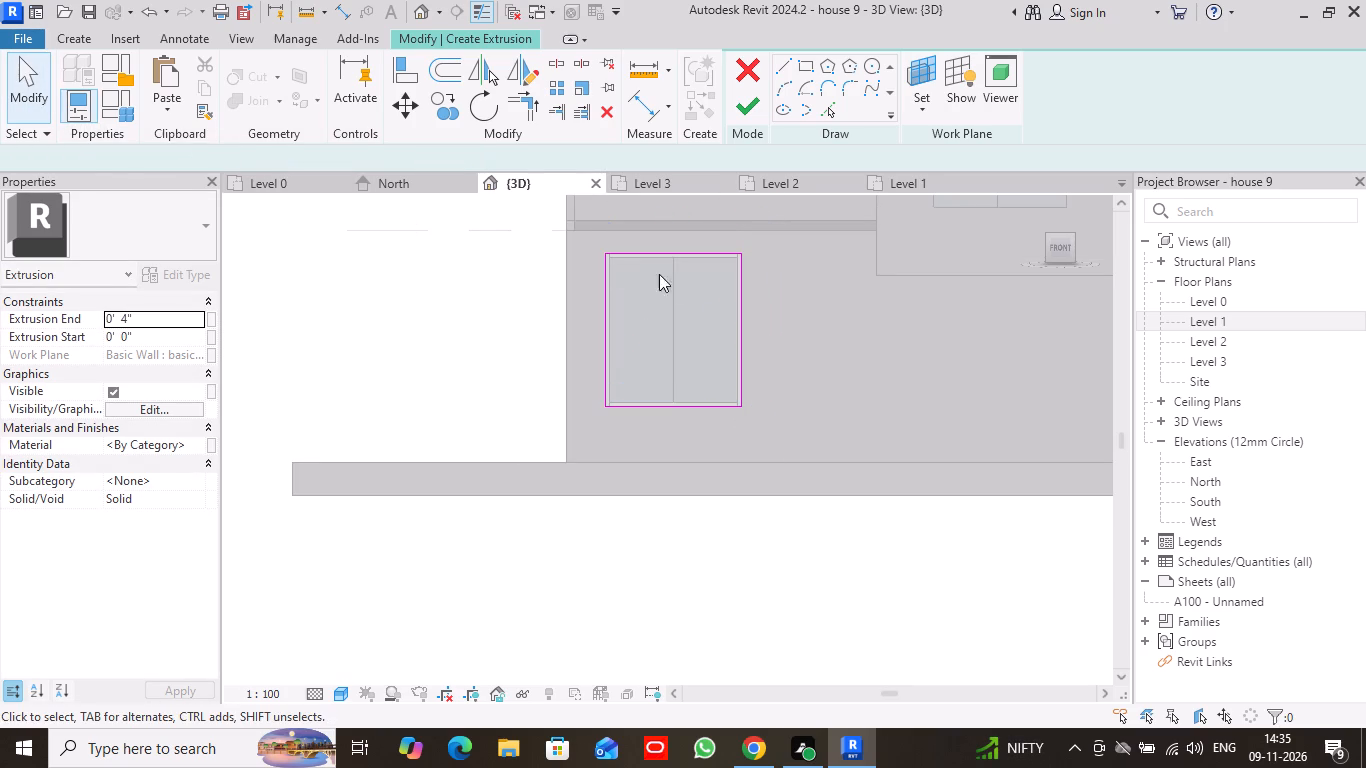
scroll(776, 301, up, 1)
click(806, 64)
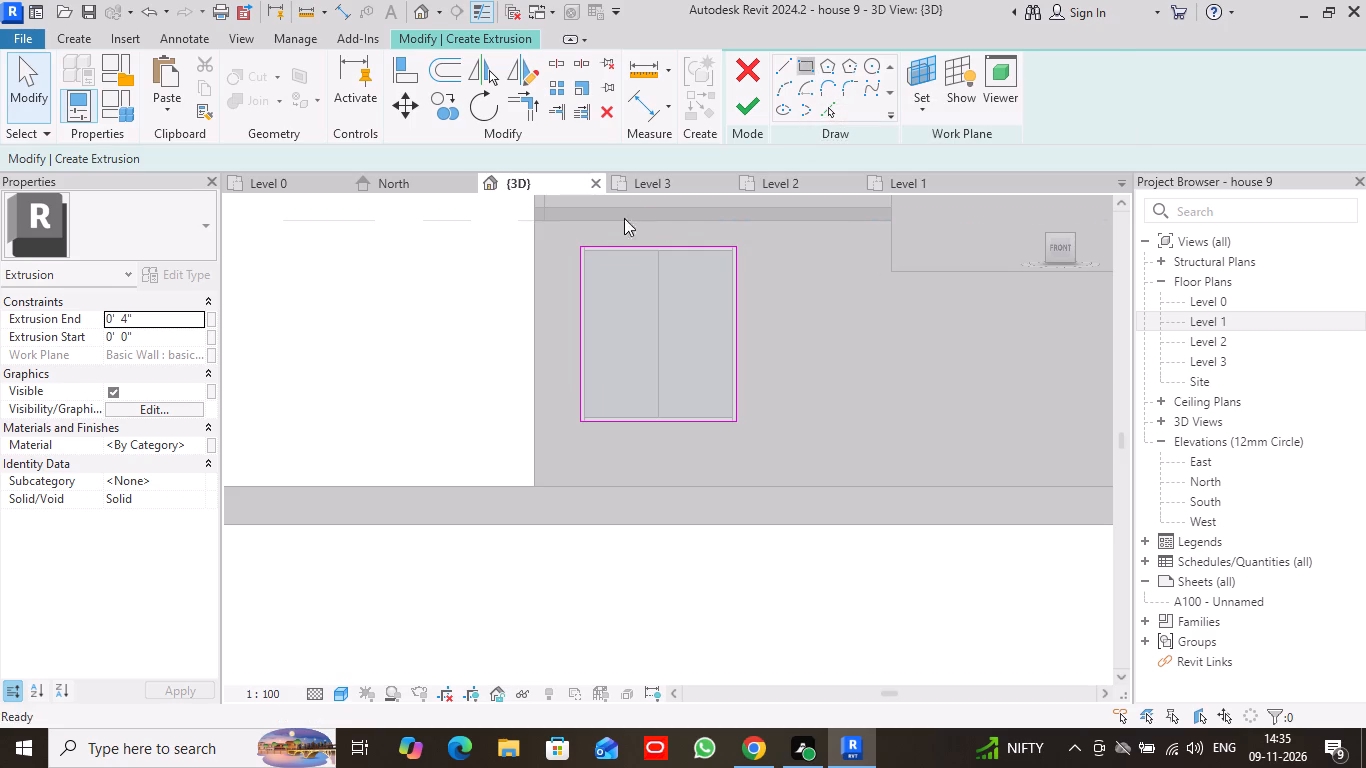
scroll(565, 233, up, 2)
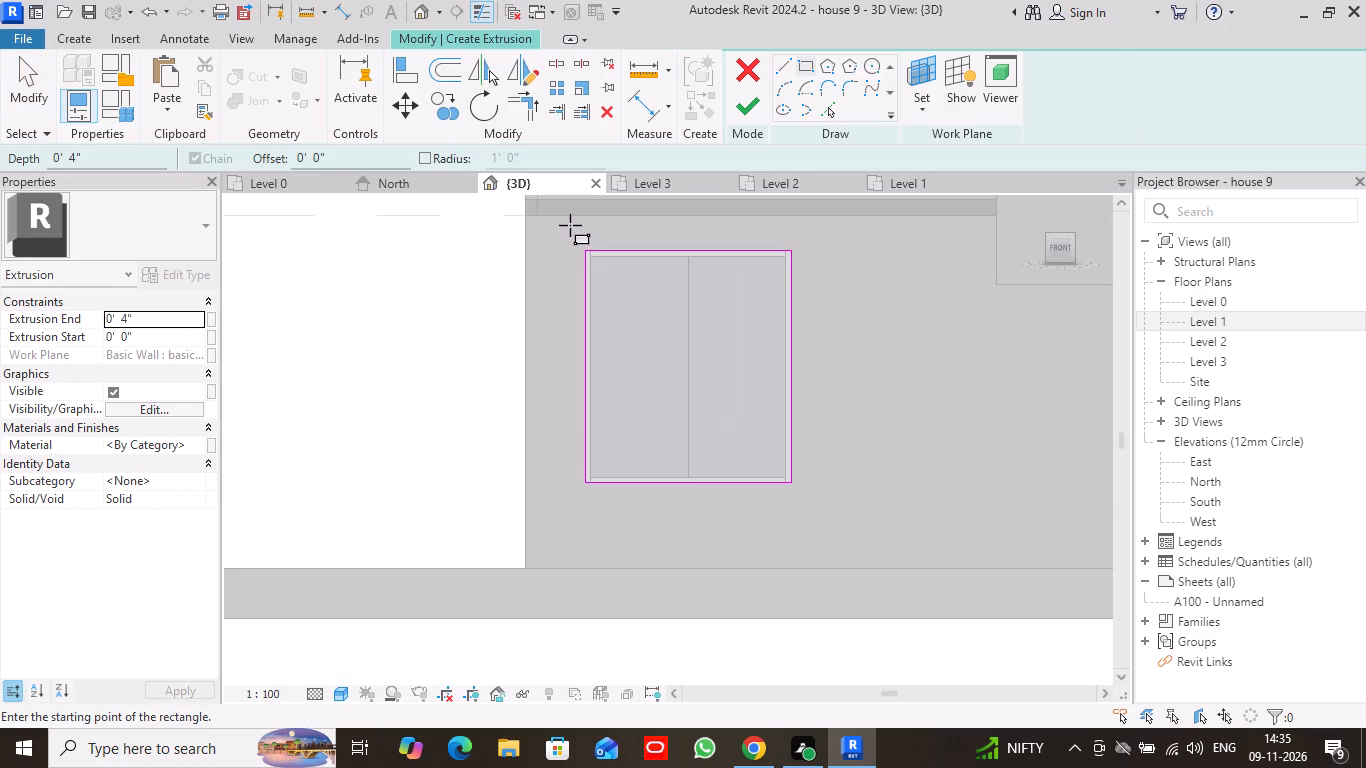
click(570, 225)
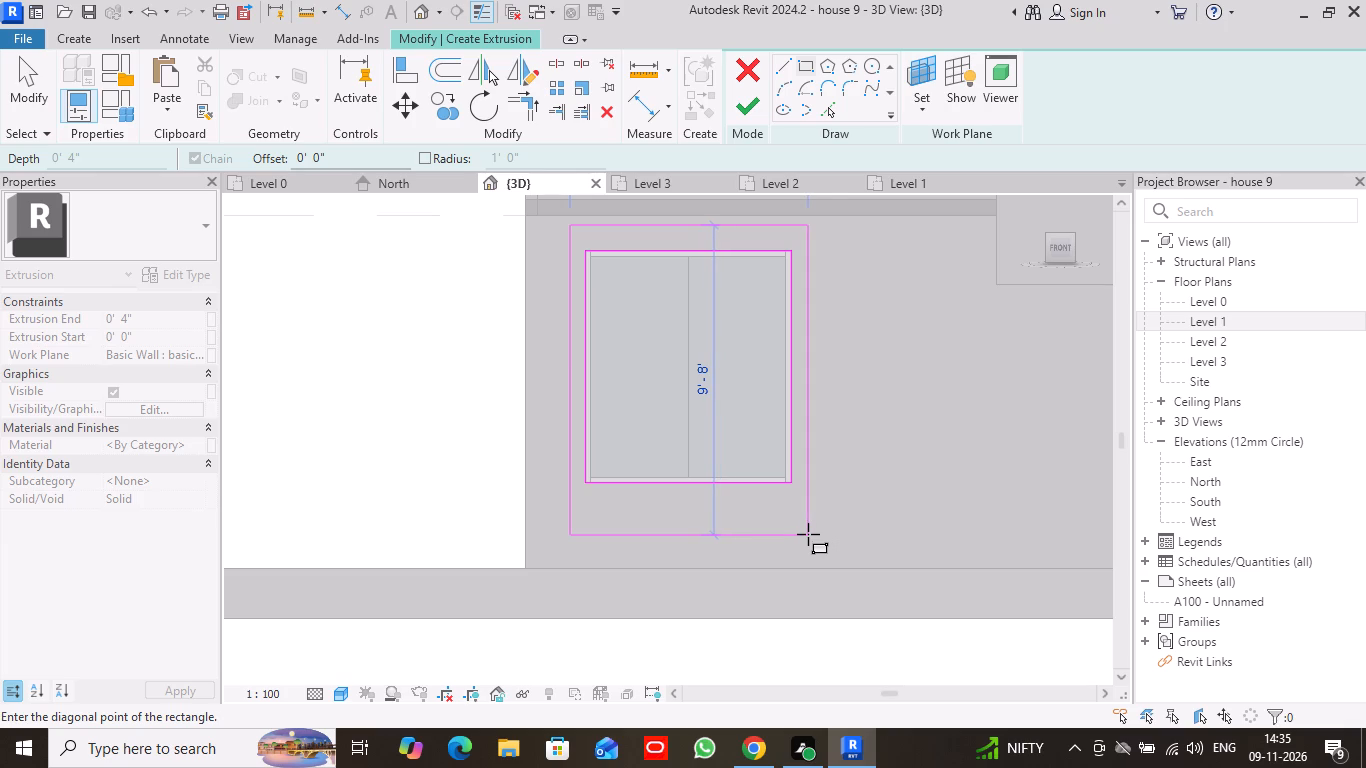
click(808, 534)
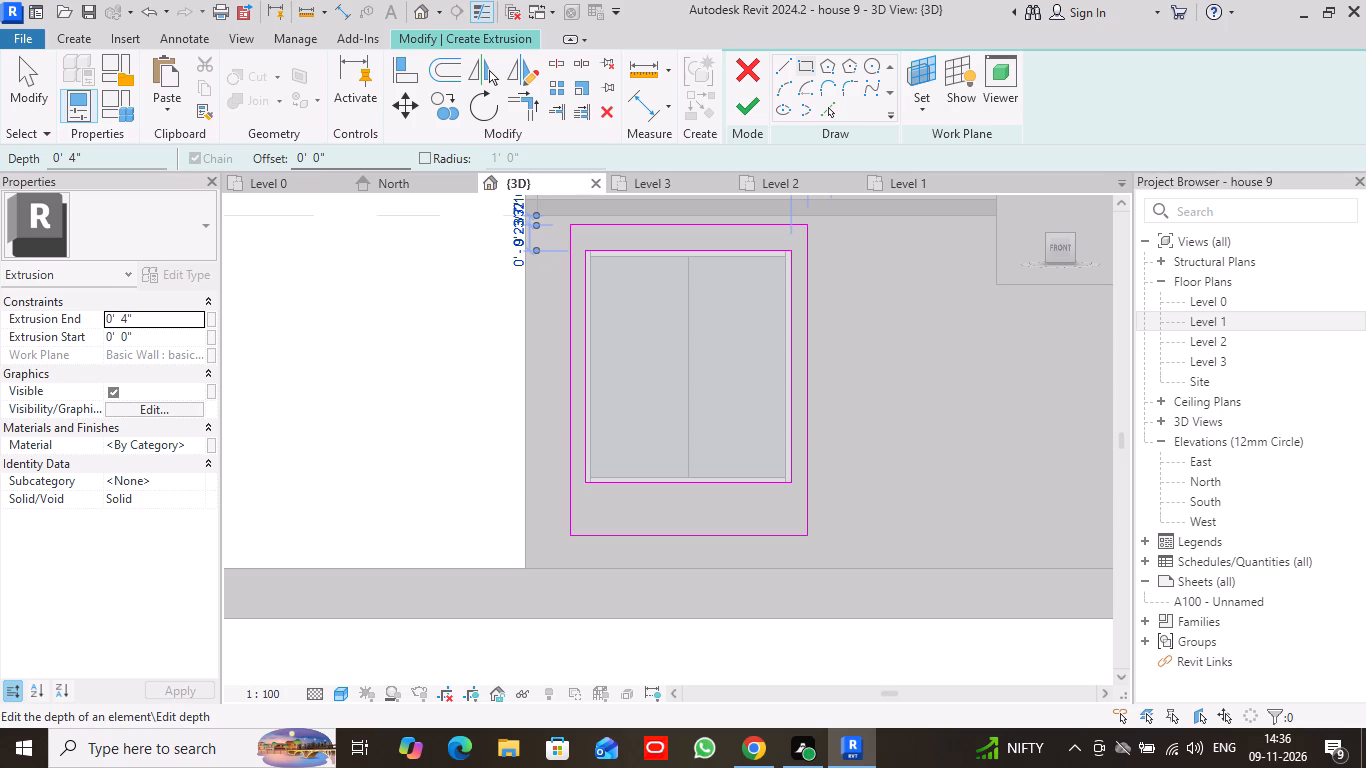
click(747, 106)
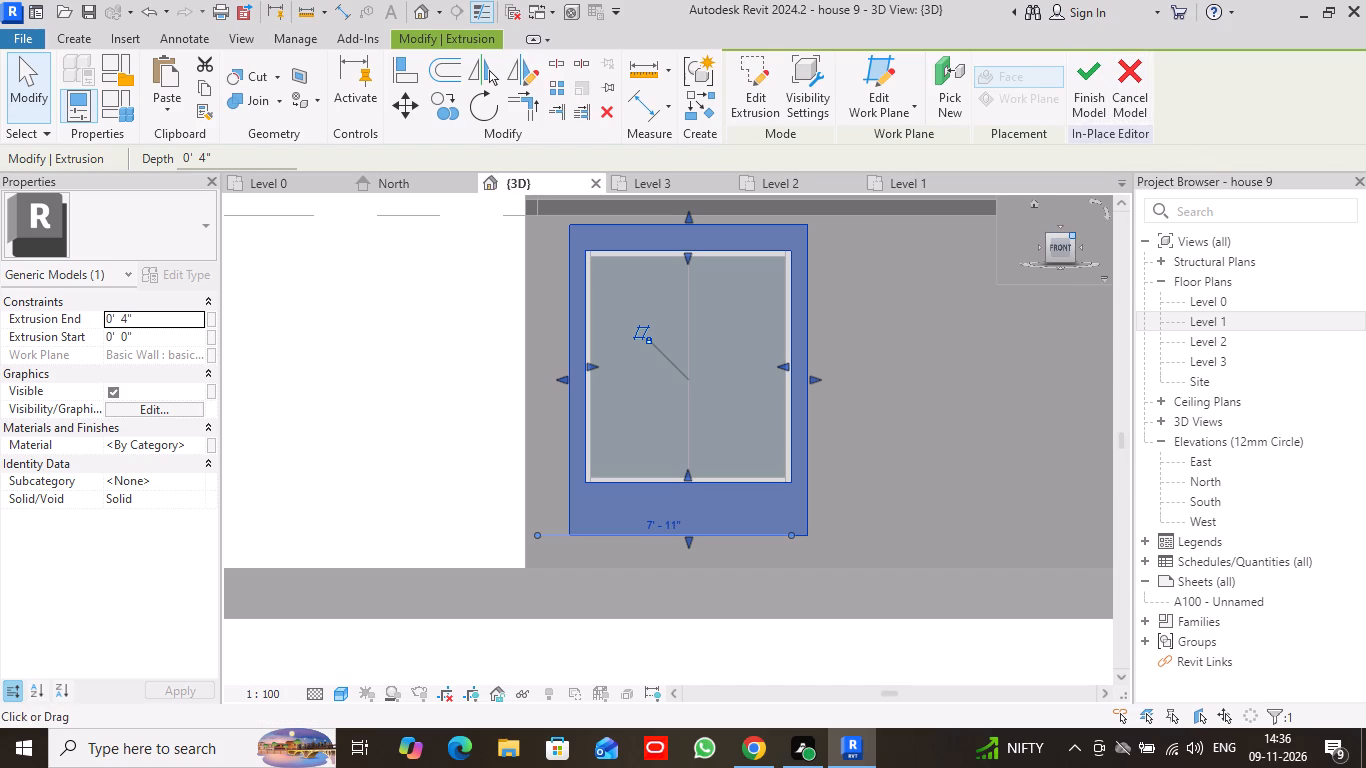
Examine the new ground-floor window surround from an angle, both close up and against the whole front facade.
drag(1073, 237, 992, 252)
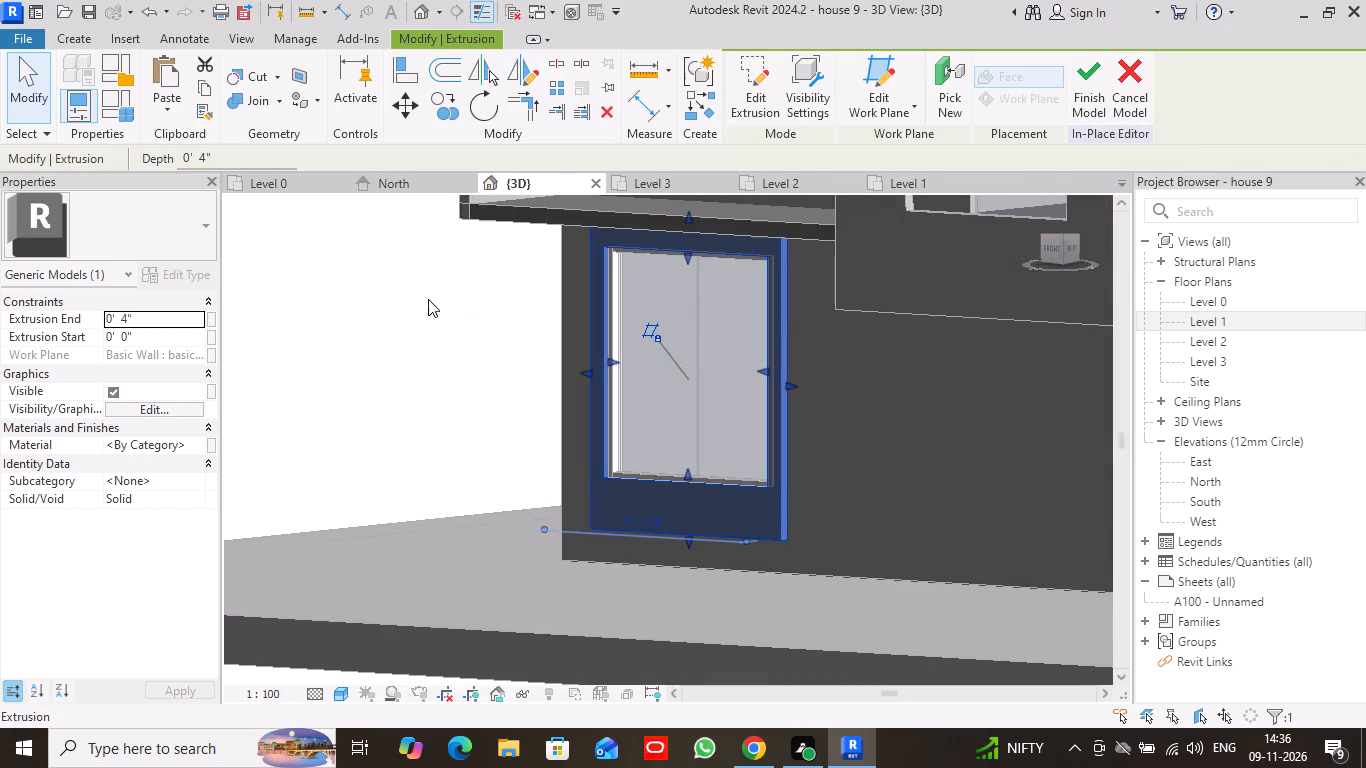
click(28, 76)
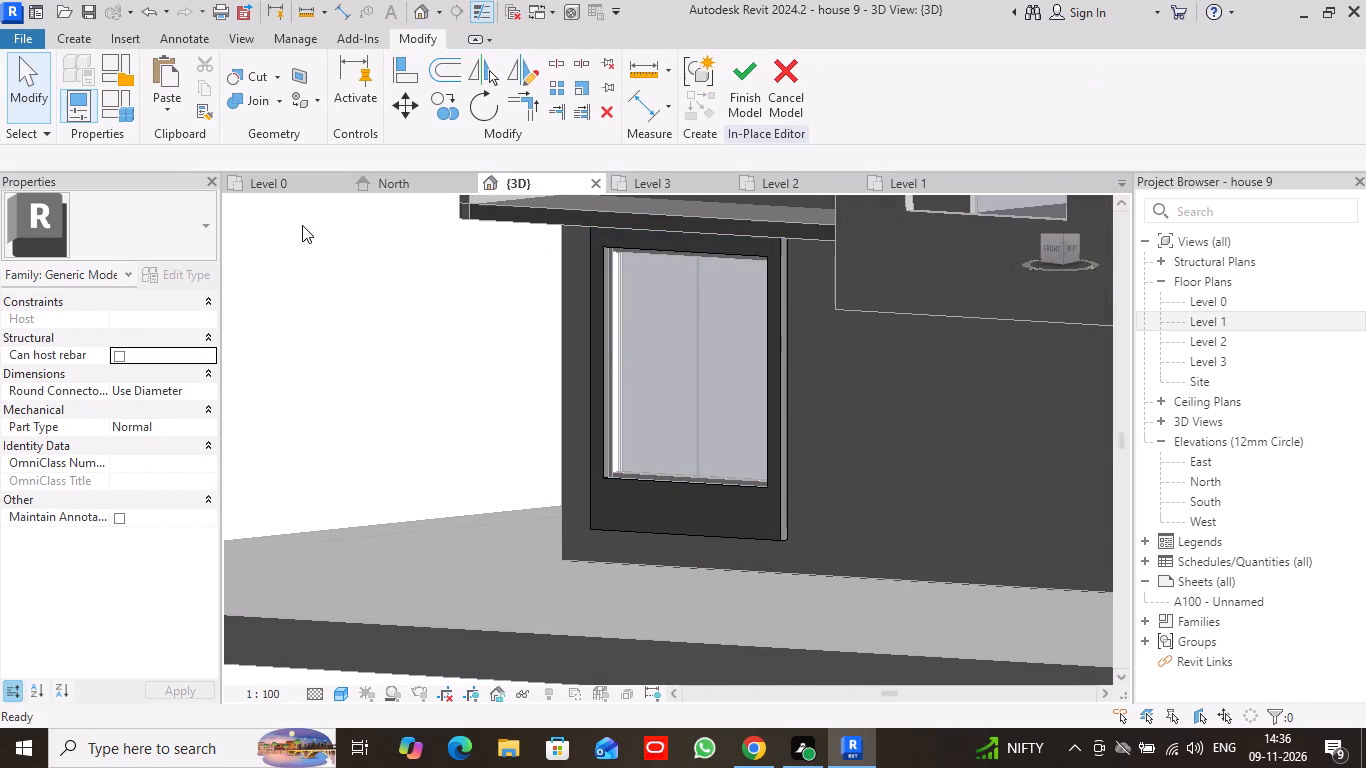
scroll(306, 228, down, 2)
scroll(405, 320, down, 3)
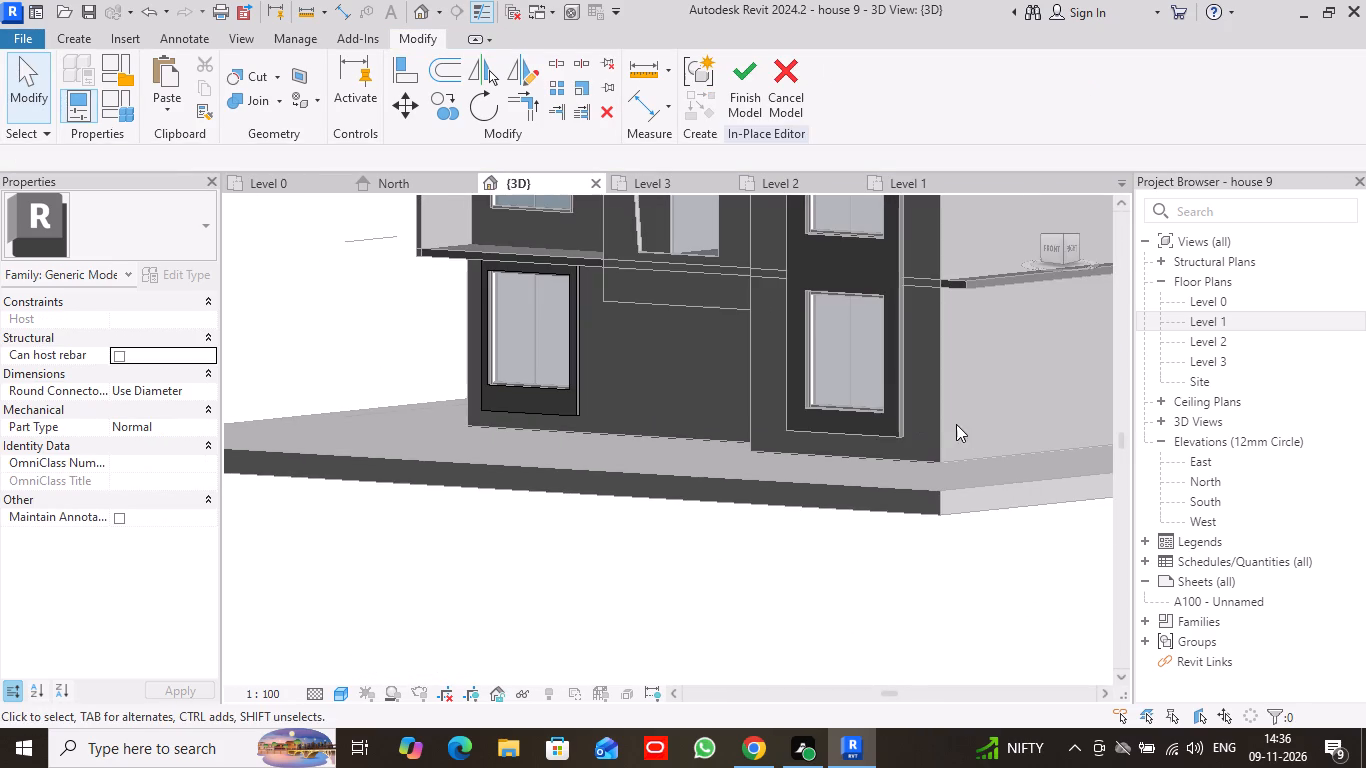
scroll(1002, 387, down, 1)
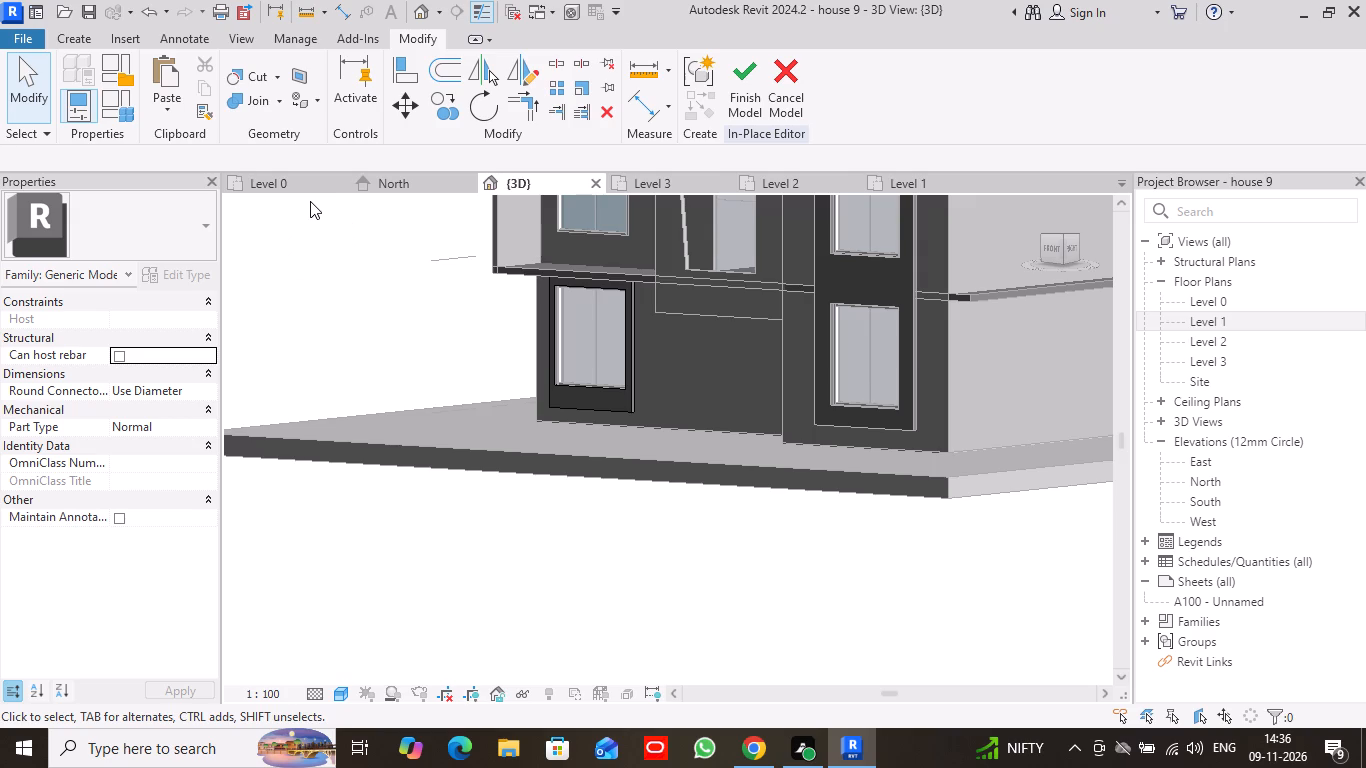
scroll(431, 403, down, 2)
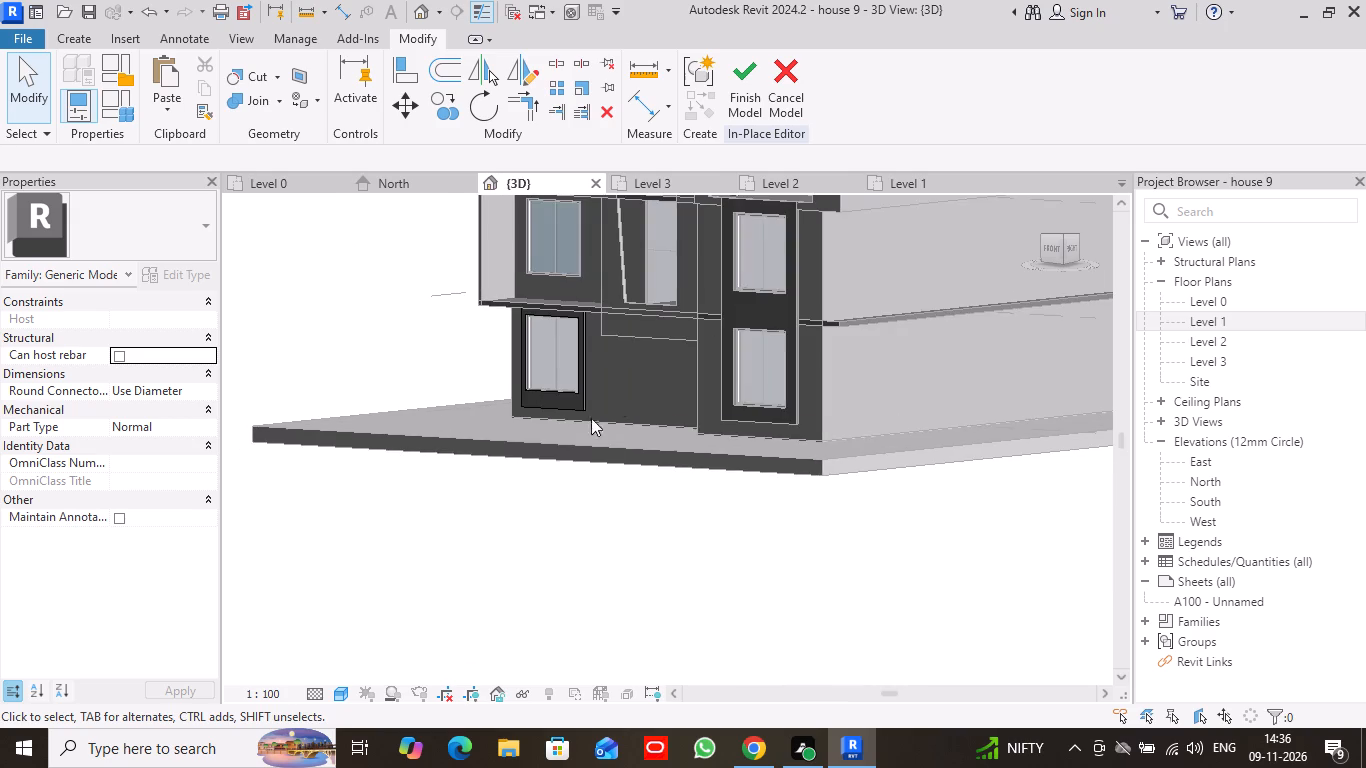
middle_drag(631, 383, 635, 495)
scroll(644, 497, down, 2)
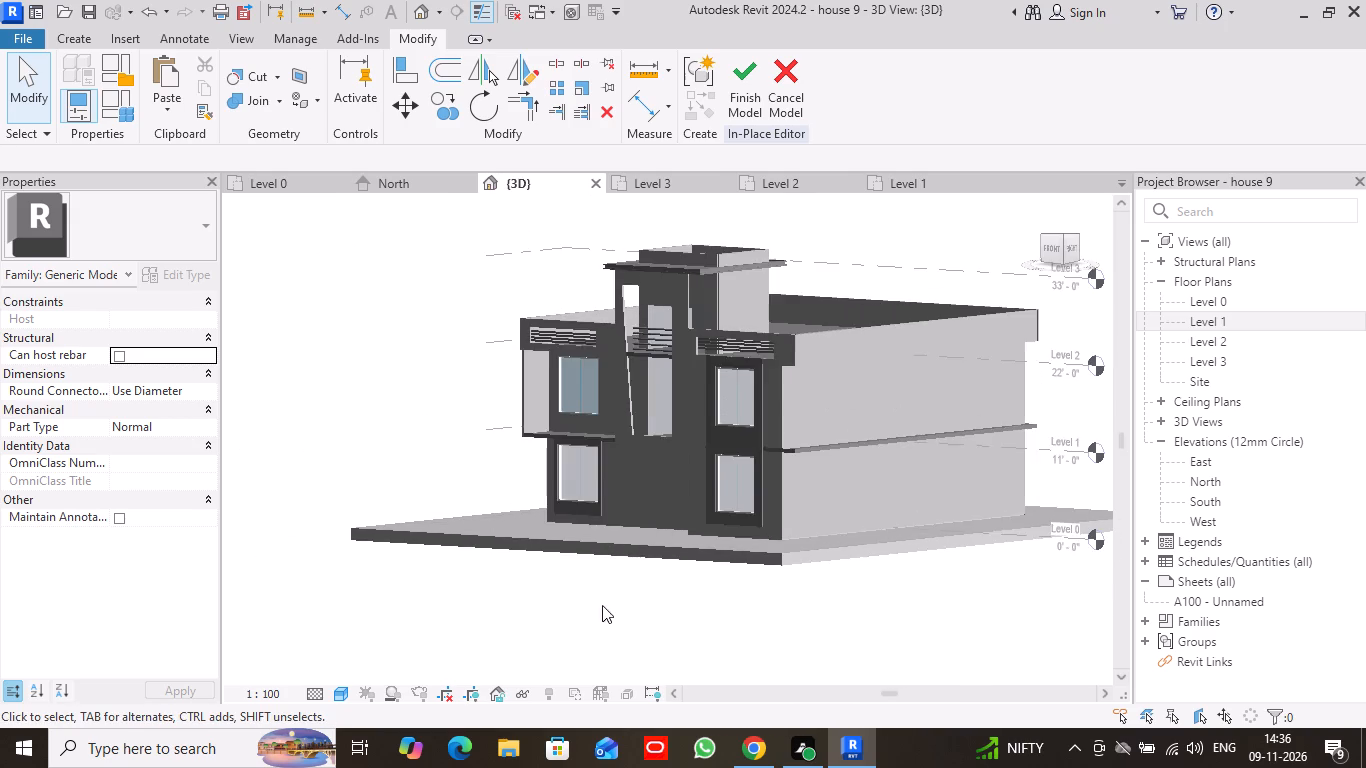
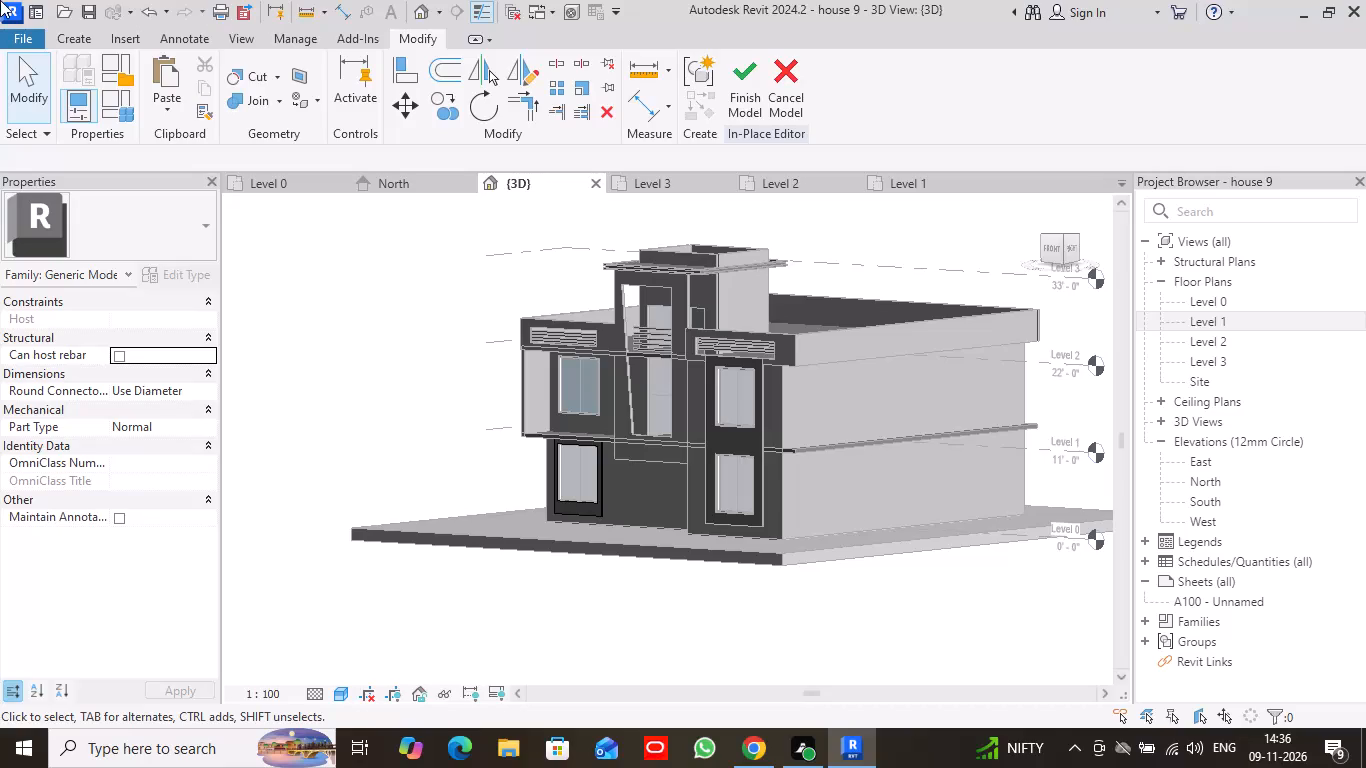
Finish the in-place model of the ground-floor window surround and dismiss the save reminder without saving.
scroll(0, 0, down, 1)
scroll(432, 366, down, 1)
scroll(431, 367, up, 3)
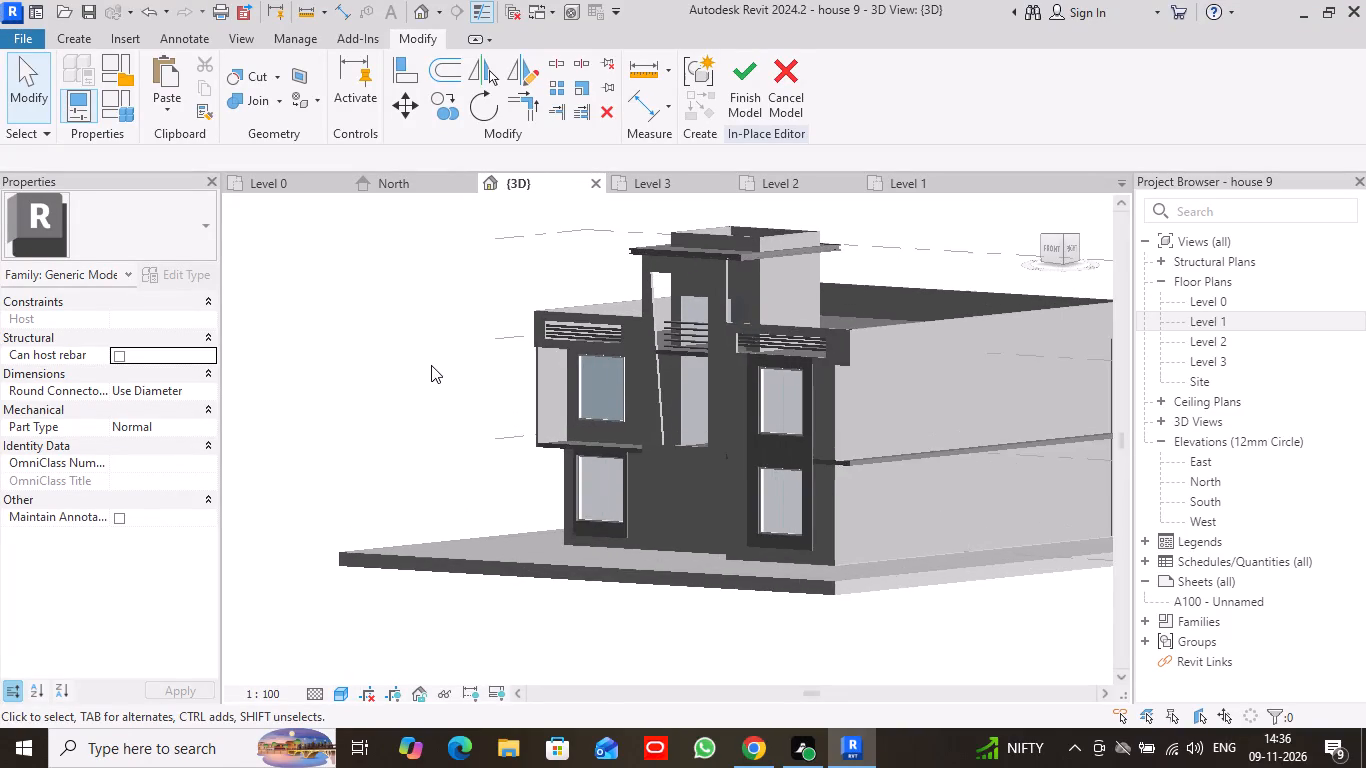
middle_drag(467, 367, 369, 376)
scroll(384, 369, up, 3)
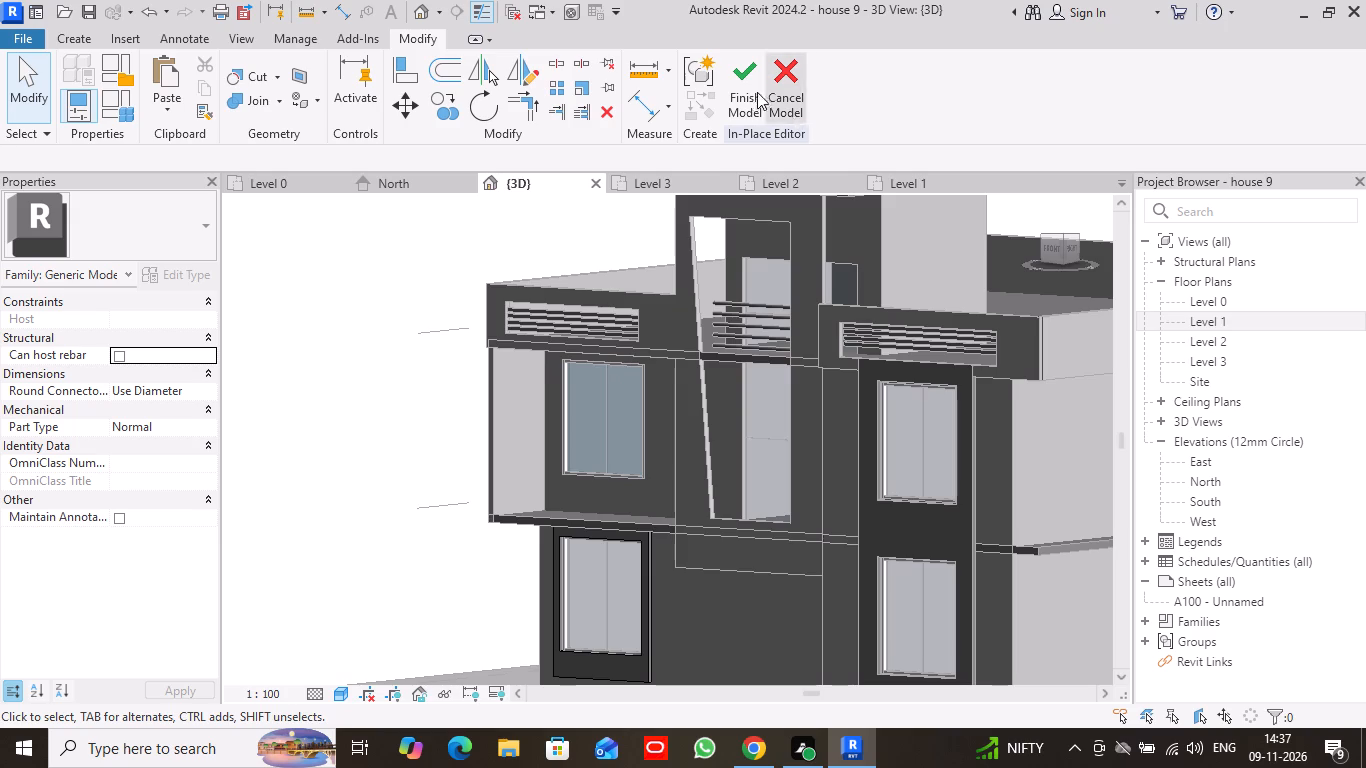
click(730, 77)
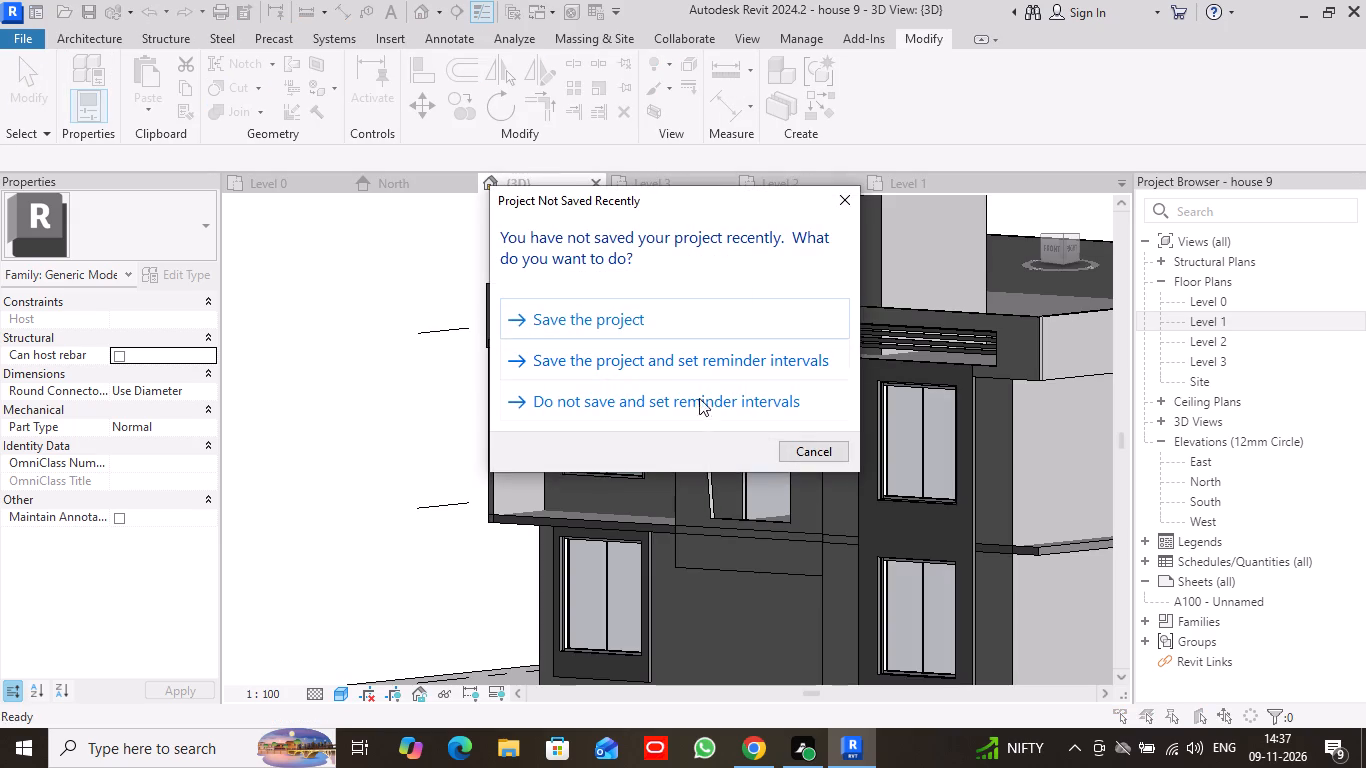
click(845, 196)
From the Level 0 plan, open the material choice for the structure layer of the middle front wall's basic wall type.
scroll(625, 365, down, 3)
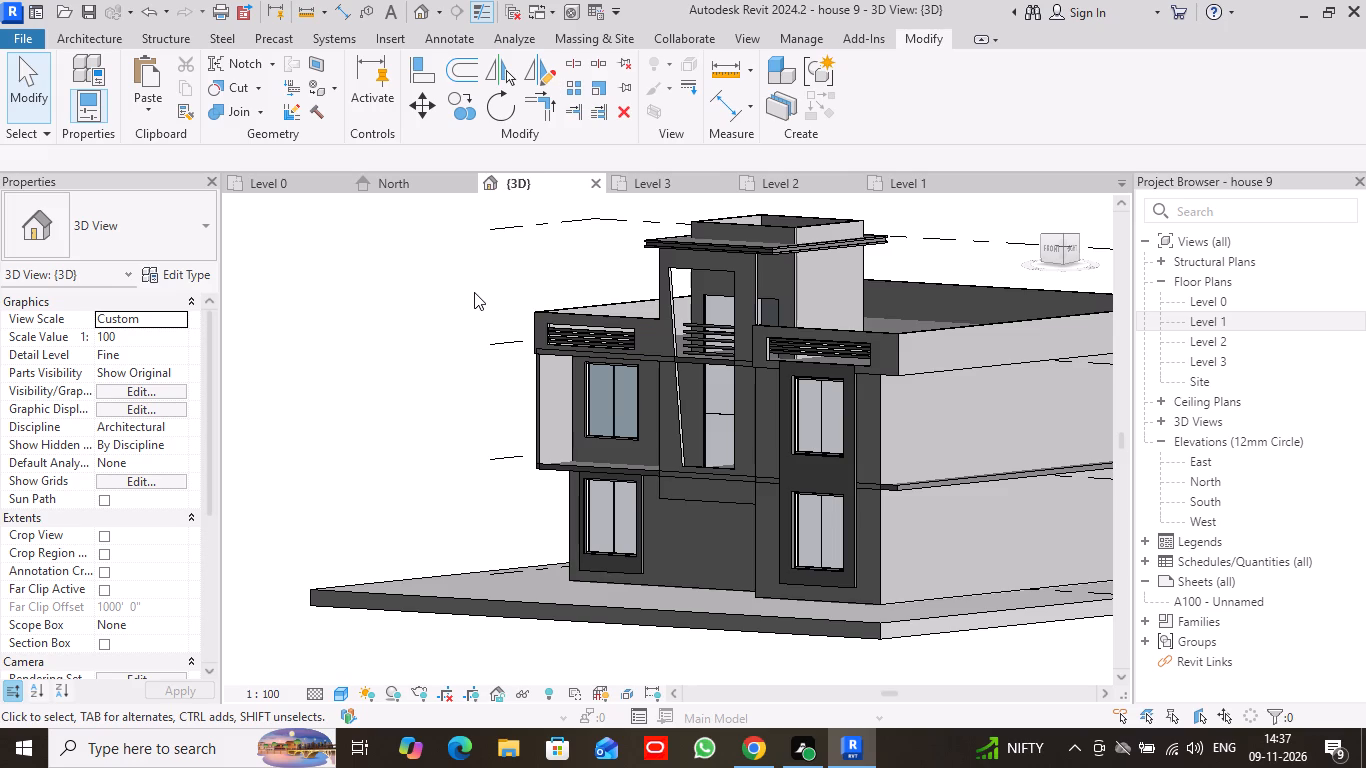
drag(1044, 237, 1047, 263)
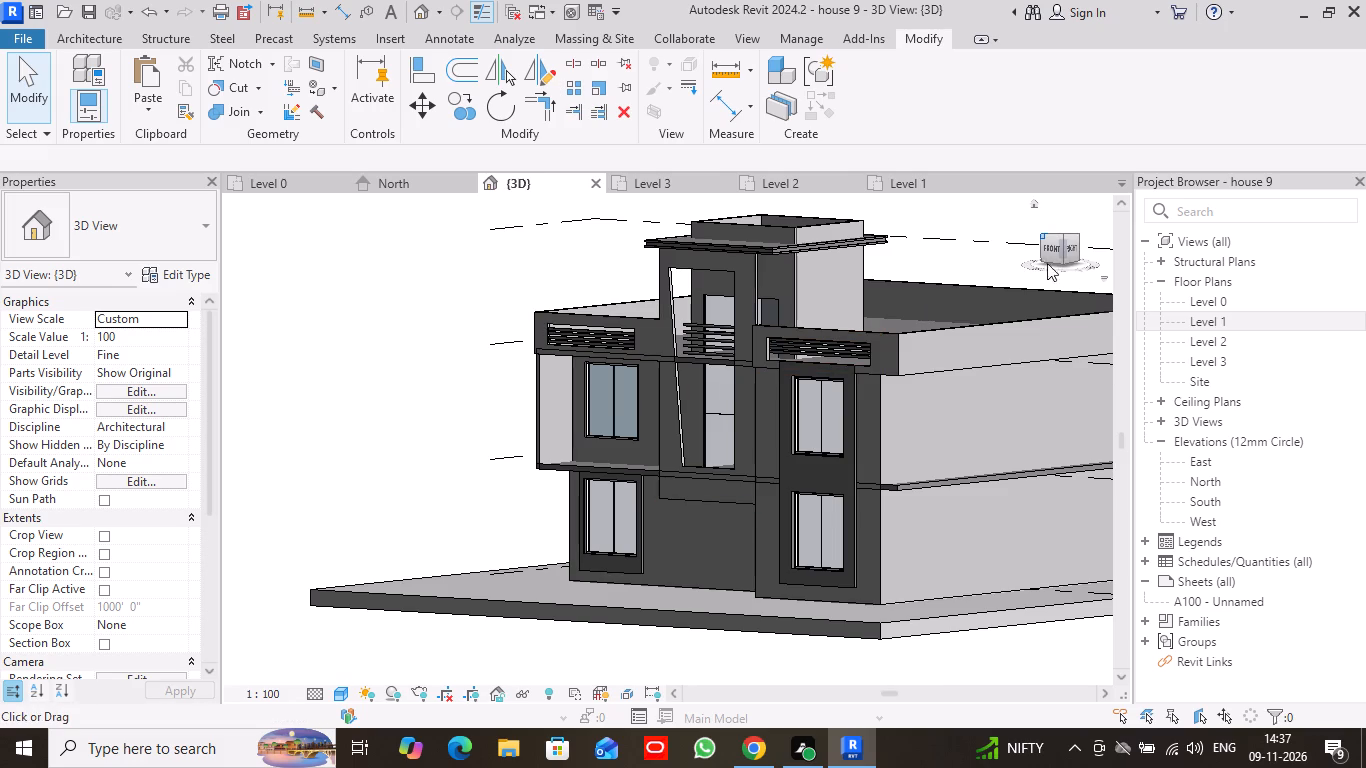
drag(1047, 263, 357, 317)
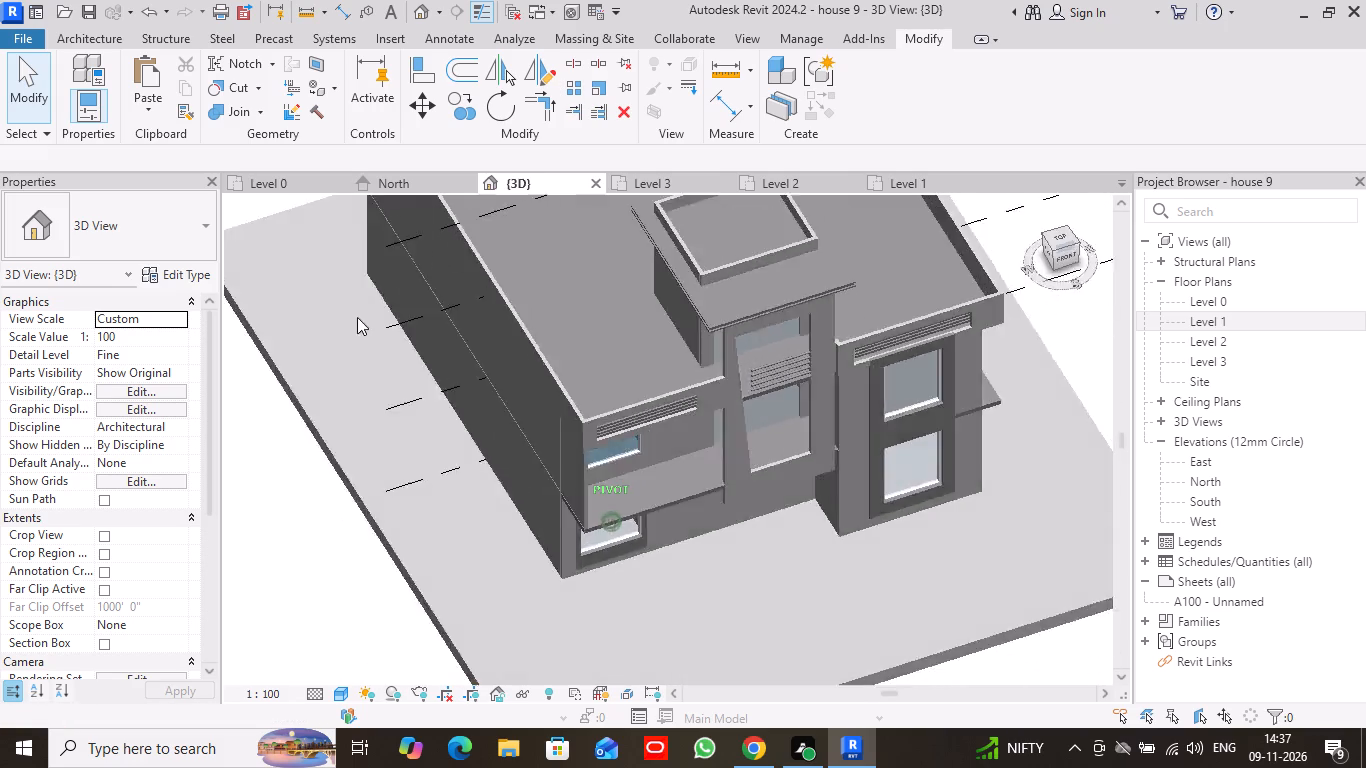
drag(357, 317, 320, 271)
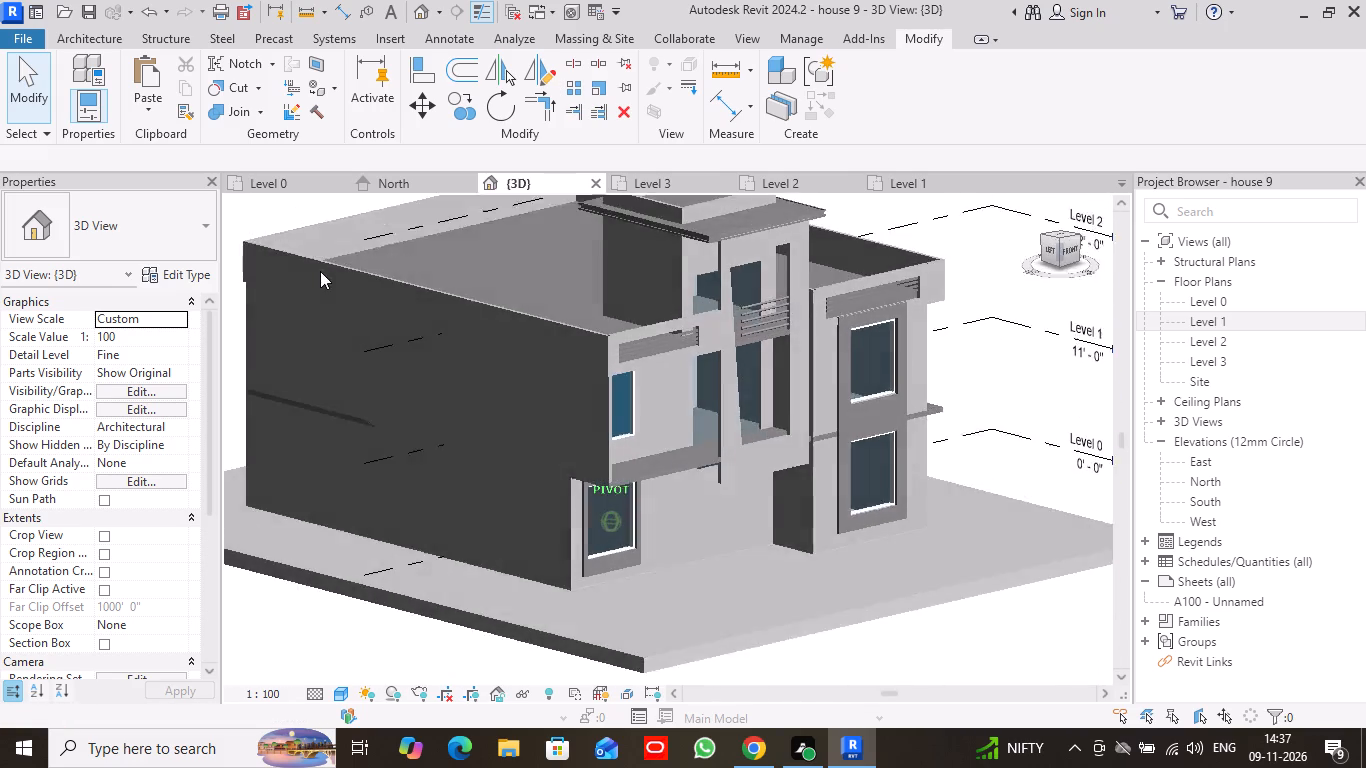
drag(320, 271, 307, 280)
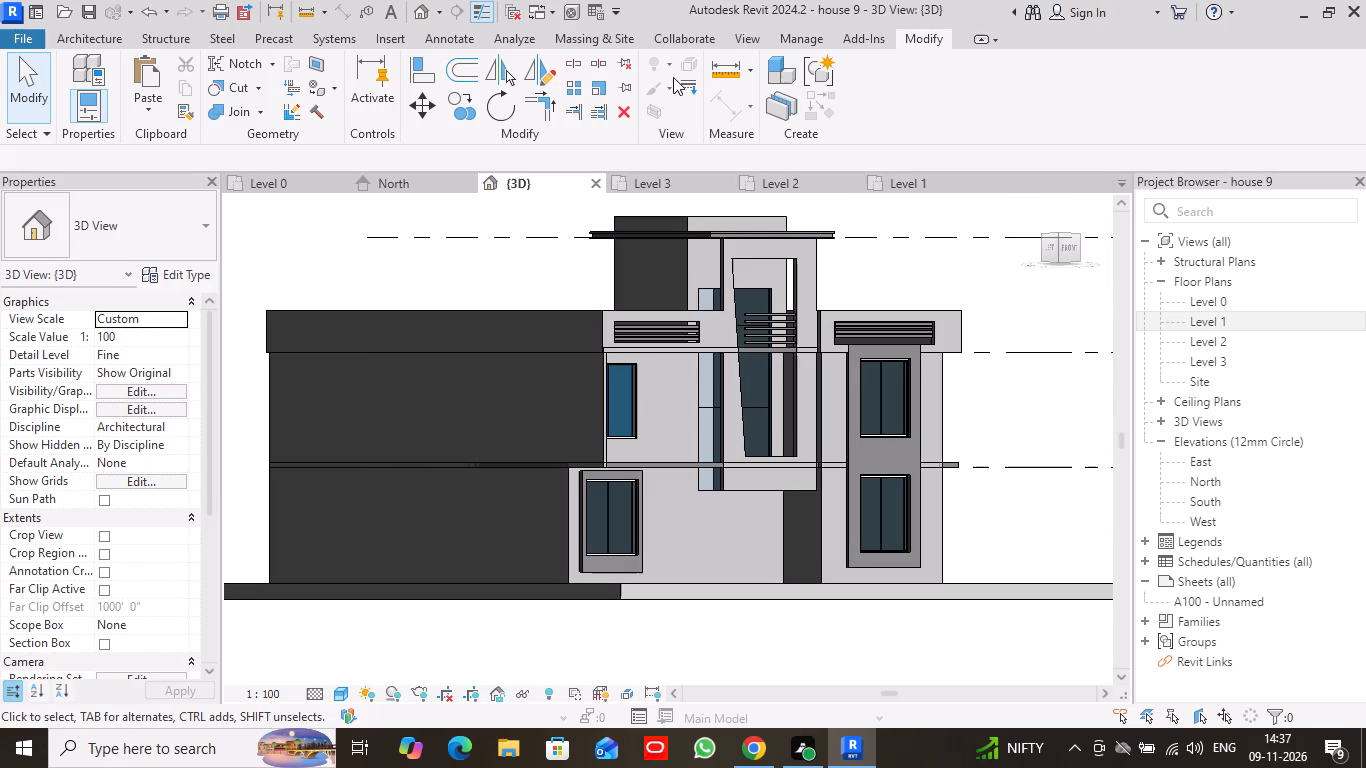
click(317, 180)
scroll(808, 516, up, 5)
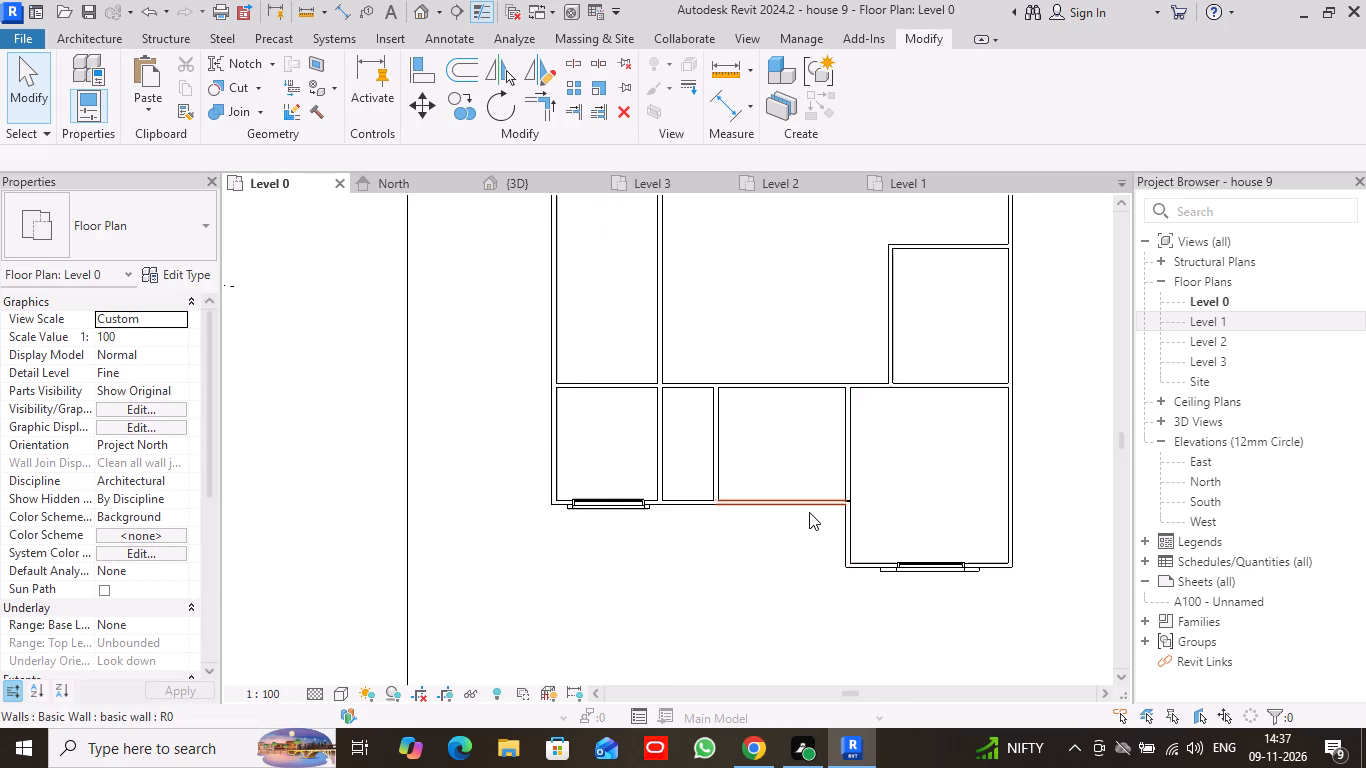
scroll(809, 512, up, 3)
click(812, 494)
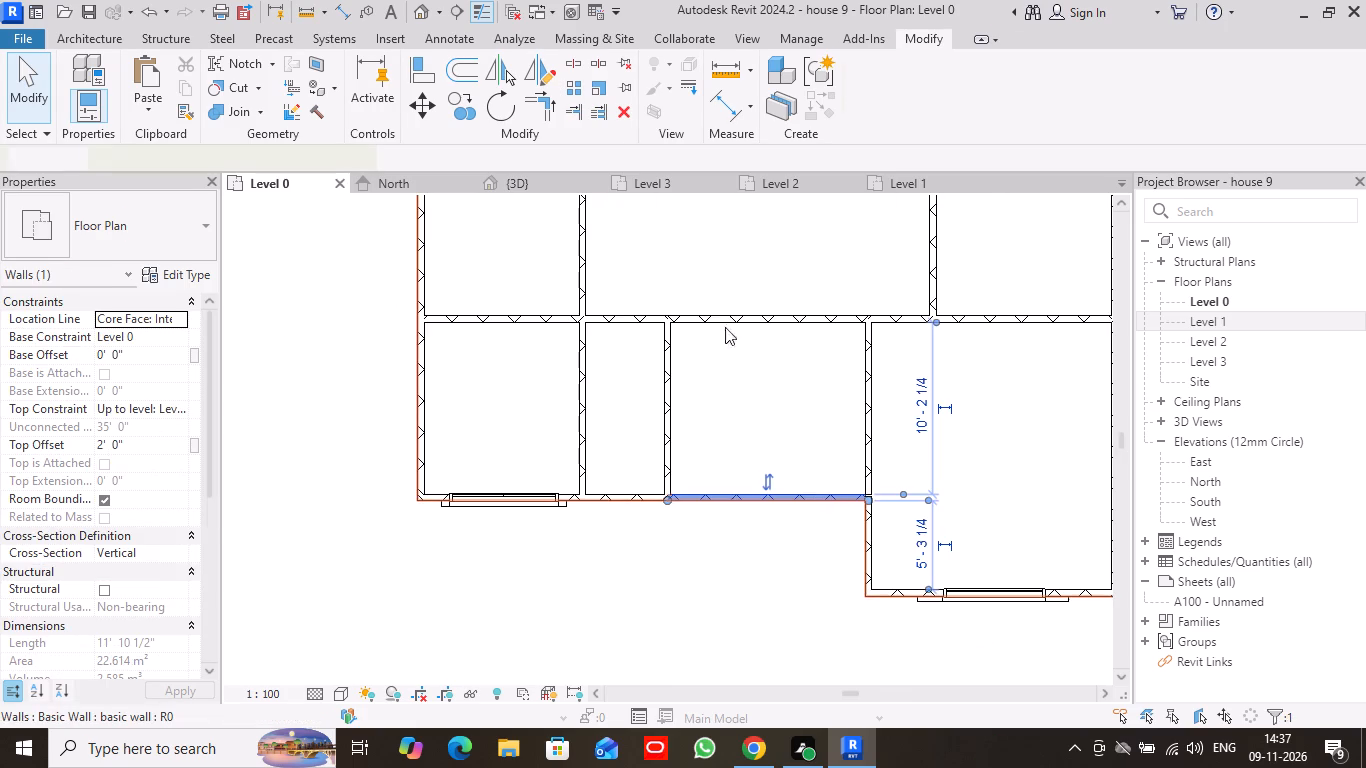
click(174, 276)
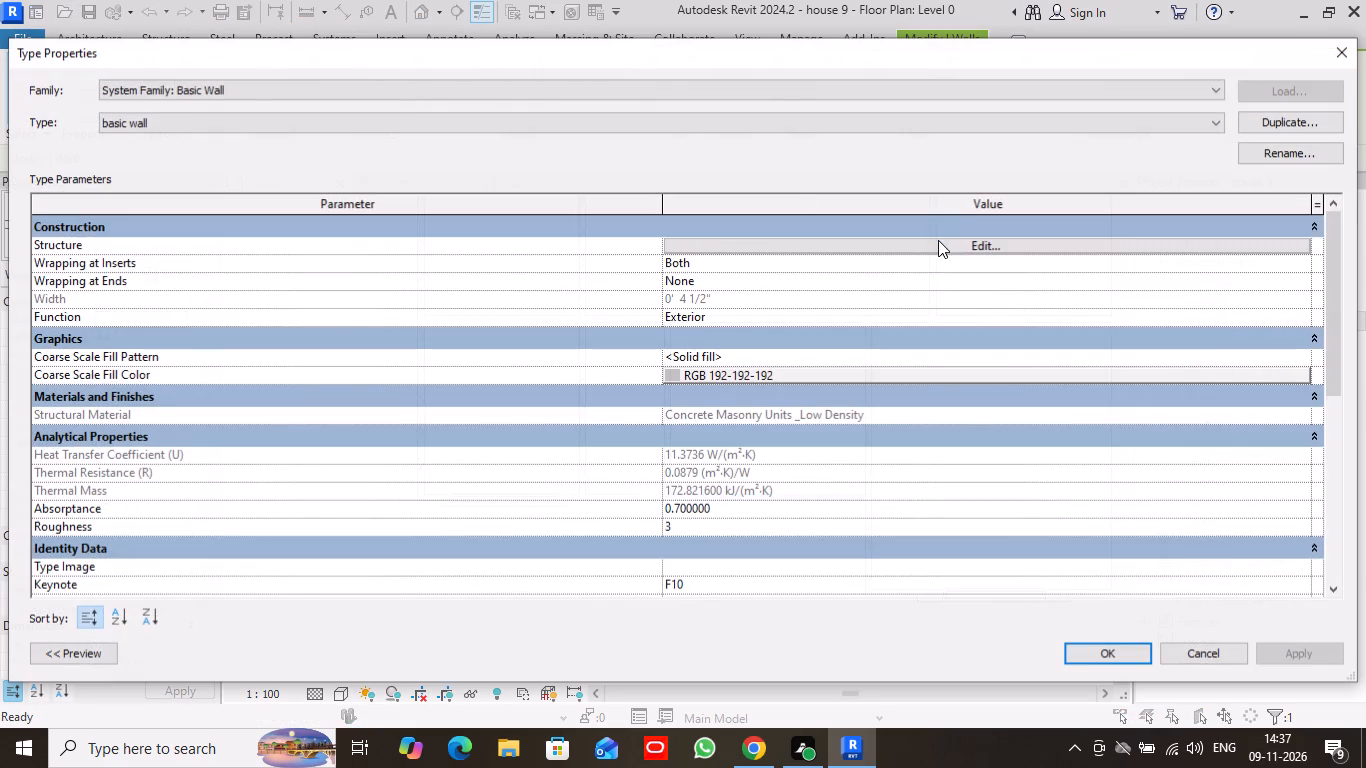
click(938, 240)
click(582, 240)
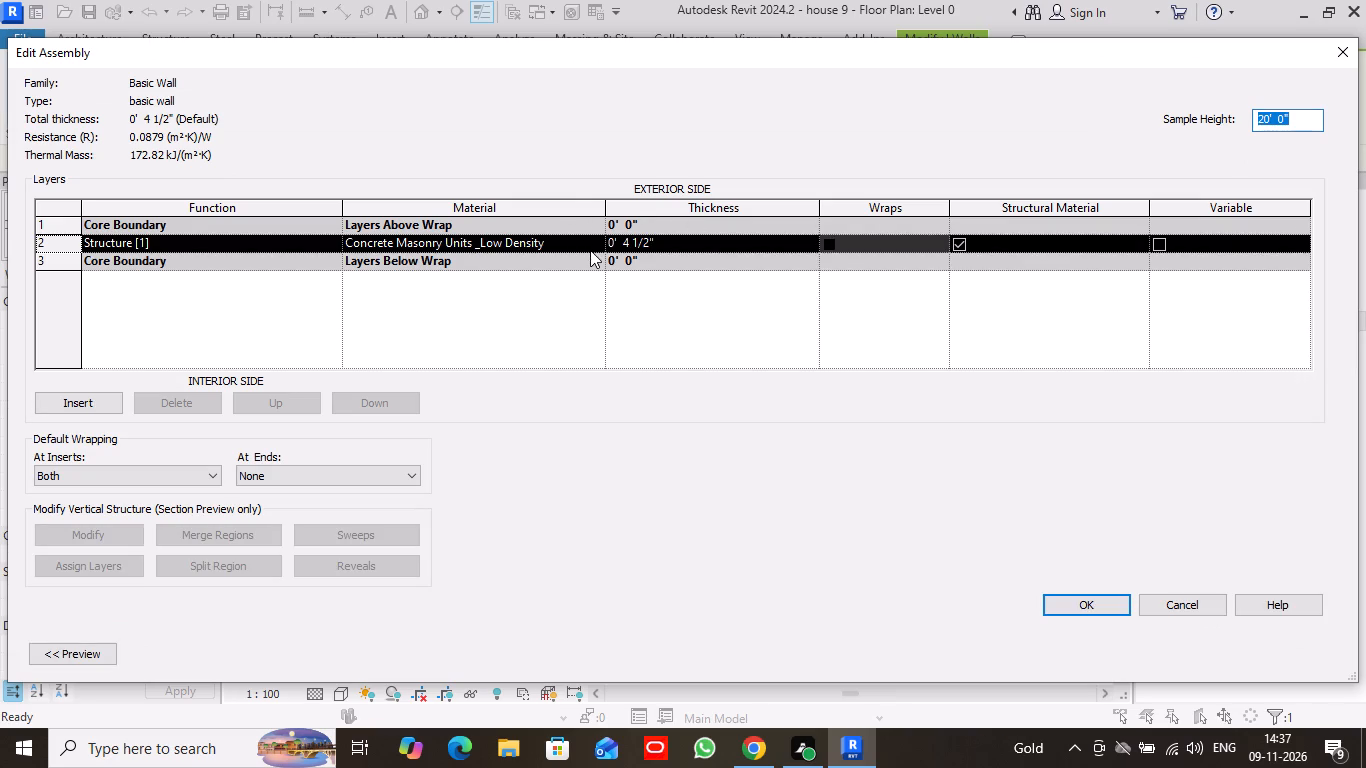
click(597, 241)
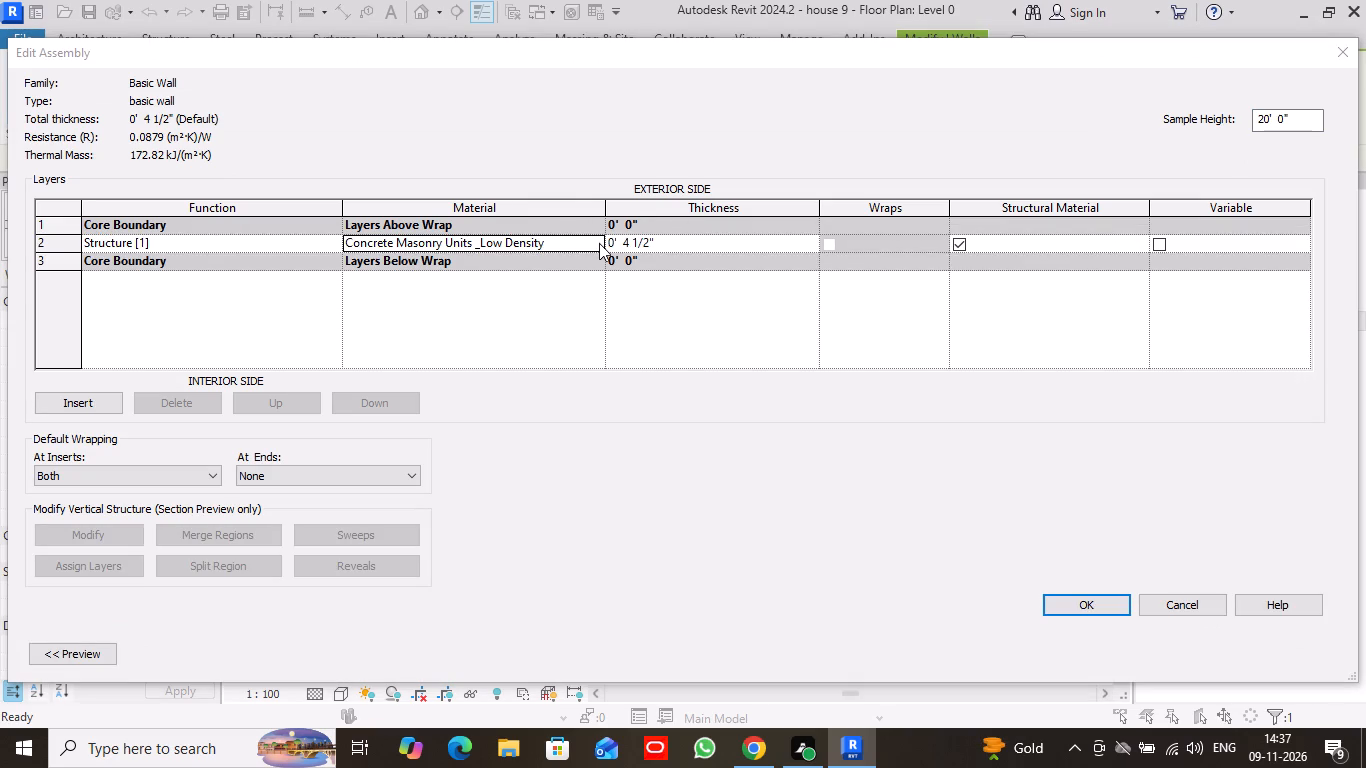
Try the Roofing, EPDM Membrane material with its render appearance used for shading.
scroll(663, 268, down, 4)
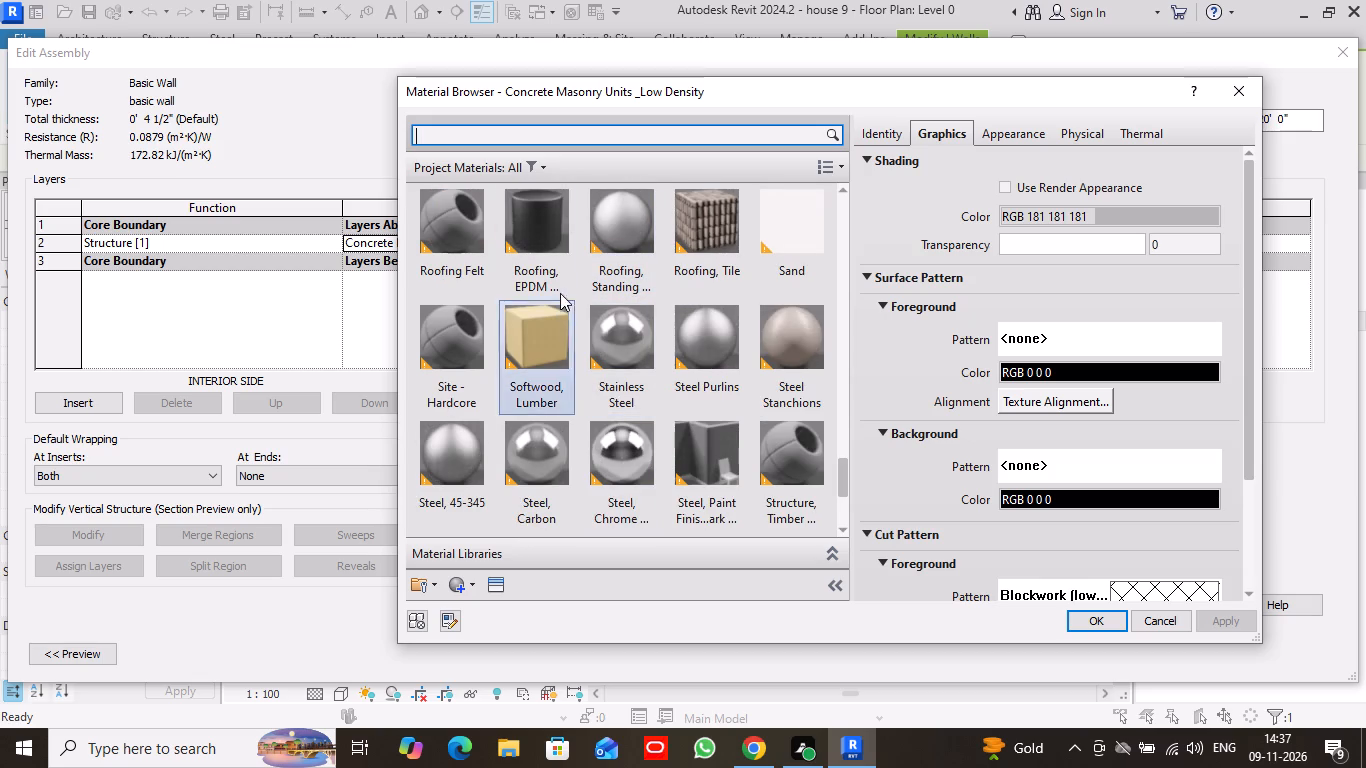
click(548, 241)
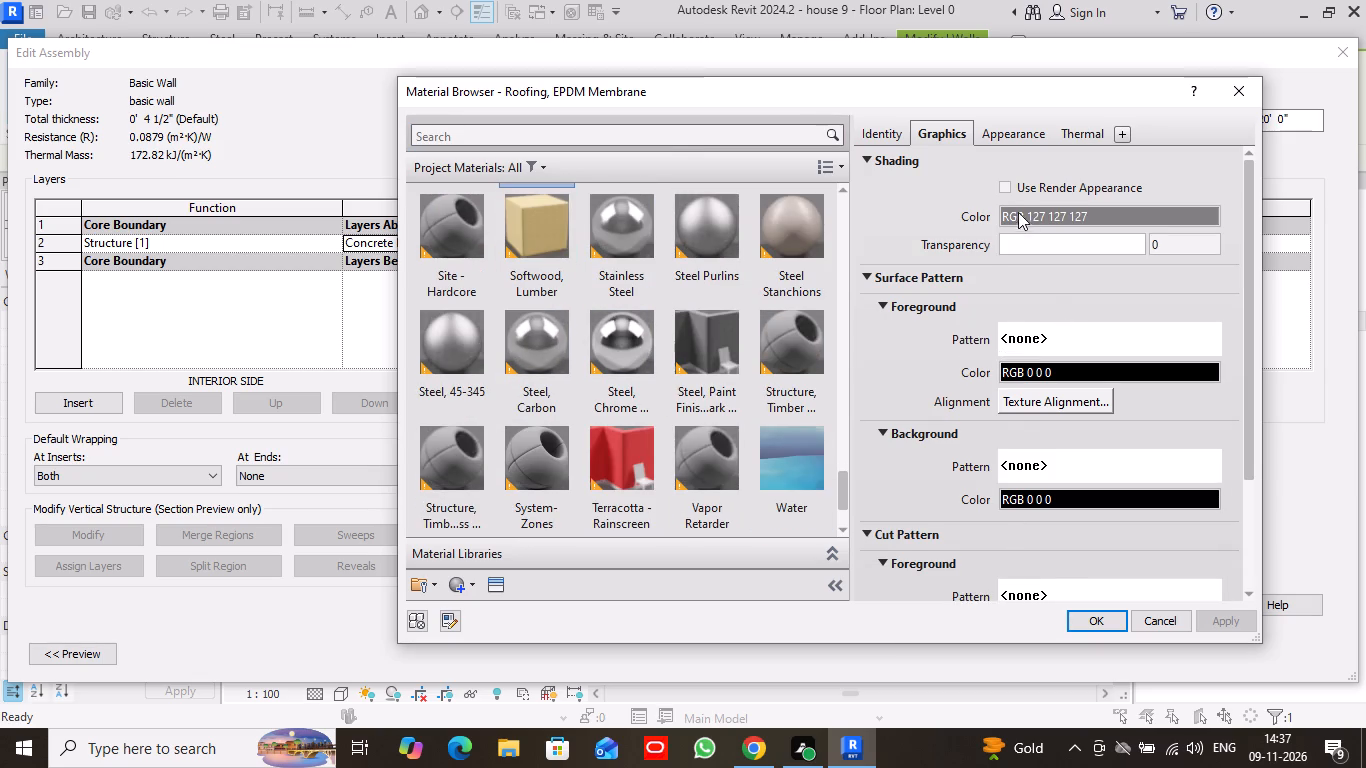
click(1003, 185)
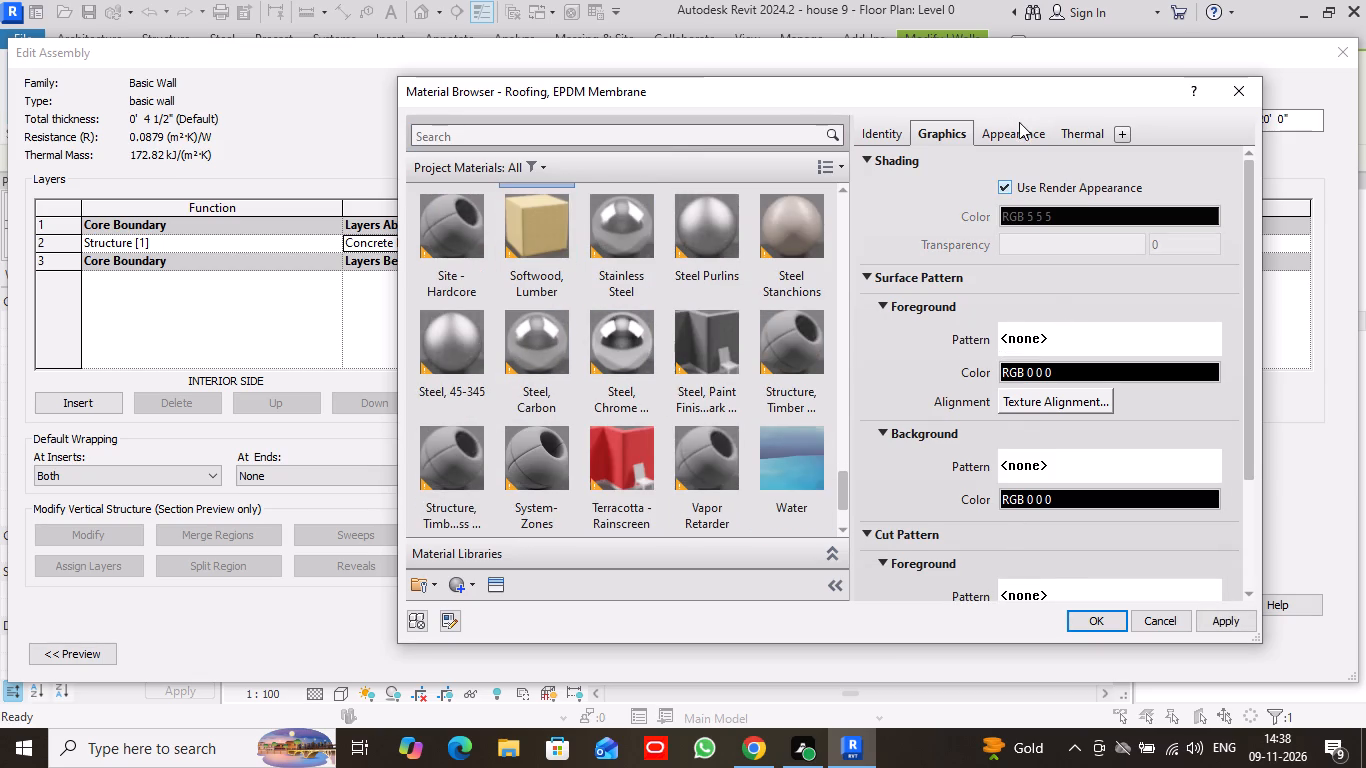
Set the basic wall type's structure layer material to Door - Handle, with Use Render Appearance on, and accept the type changes.
scroll(717, 310, down, 3)
scroll(712, 323, up, 5)
scroll(713, 324, down, 1)
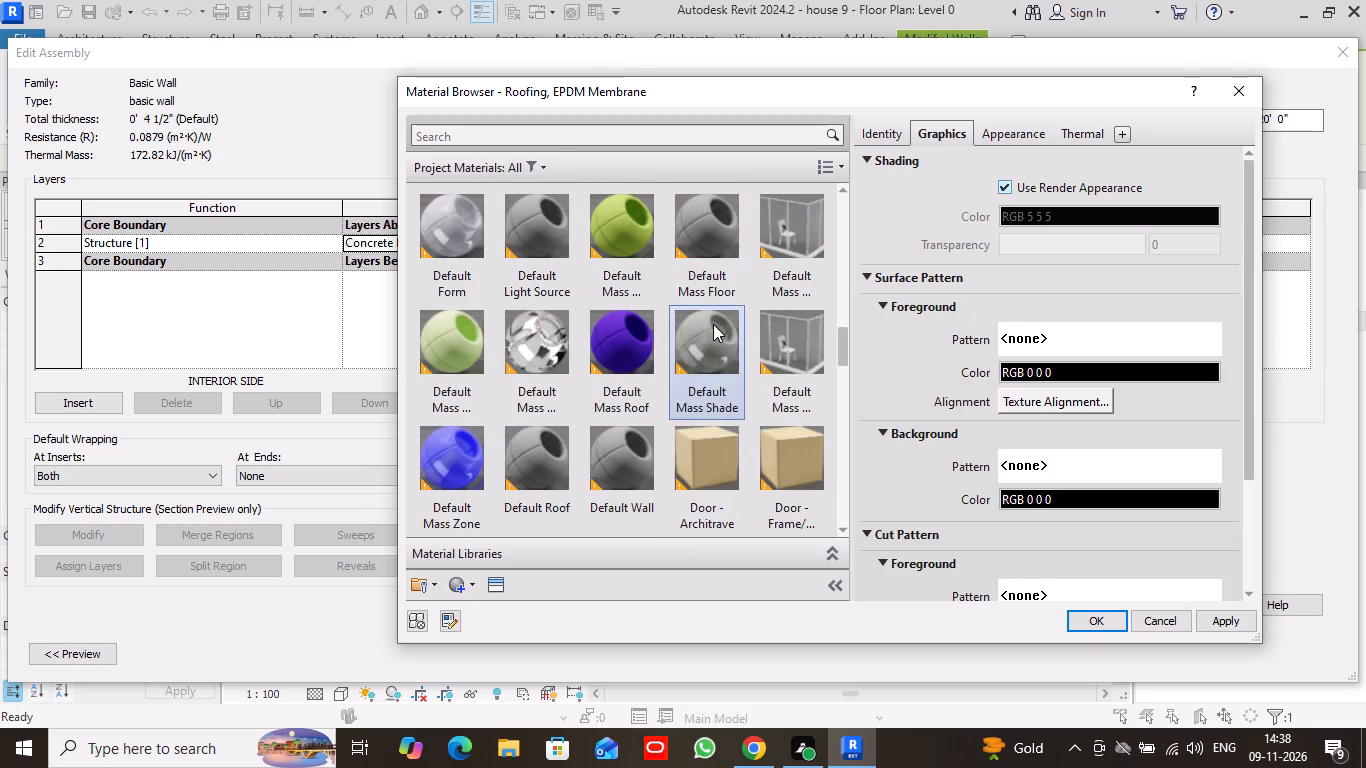
scroll(713, 324, down, 6)
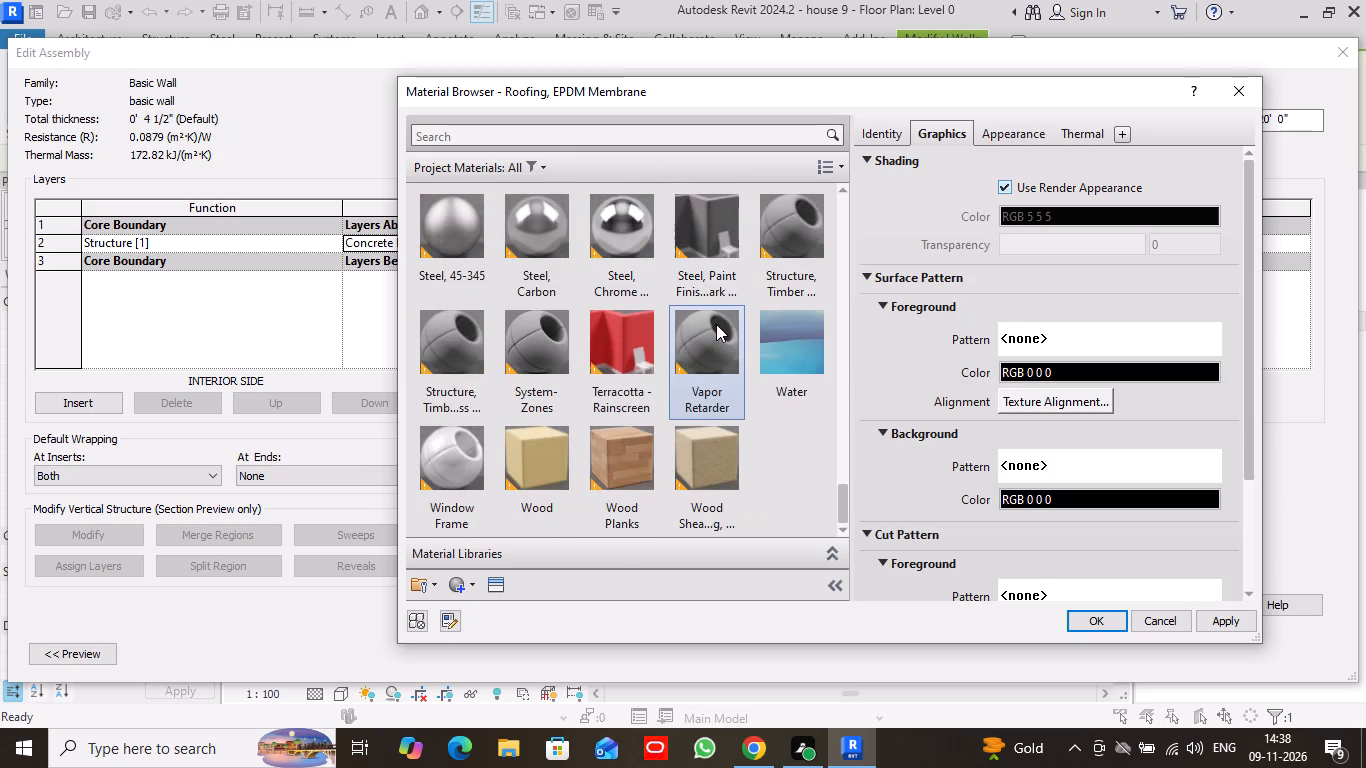
scroll(716, 324, up, 3)
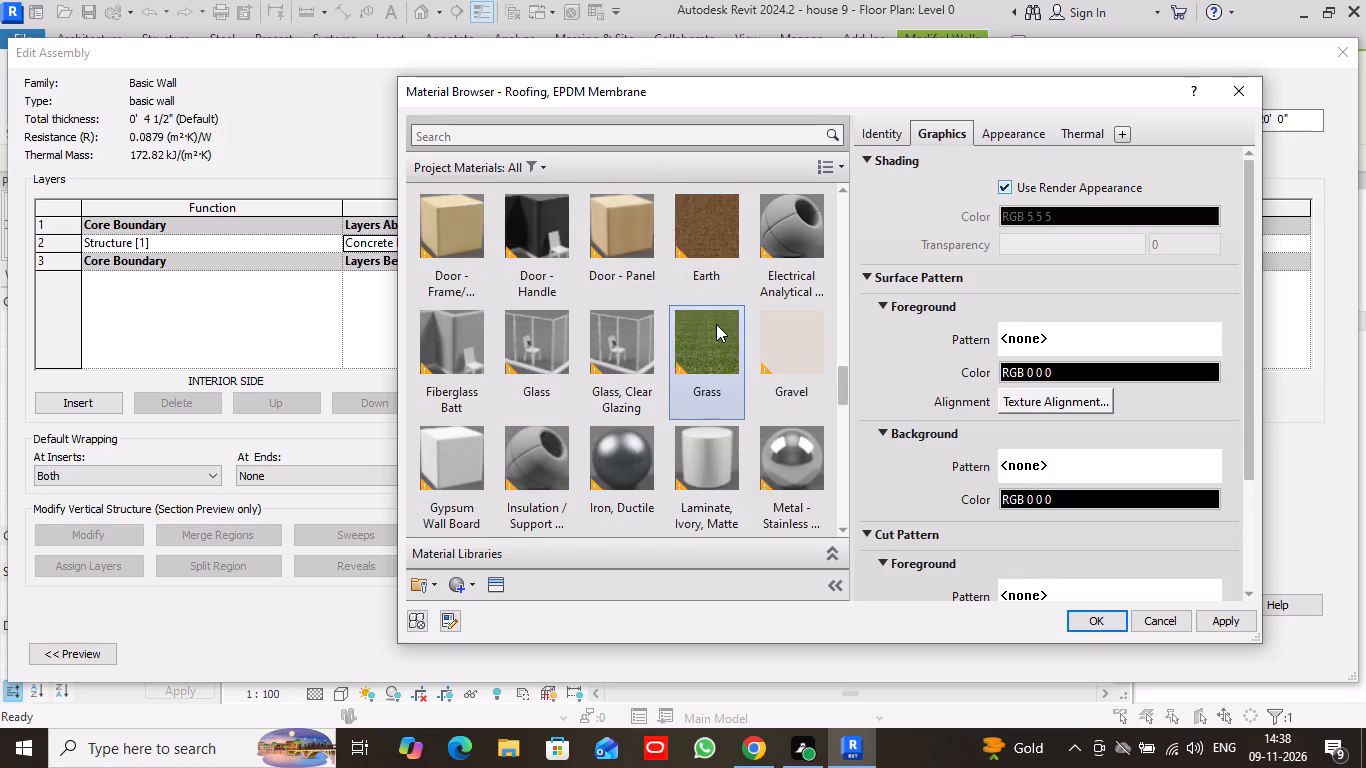
click(523, 215)
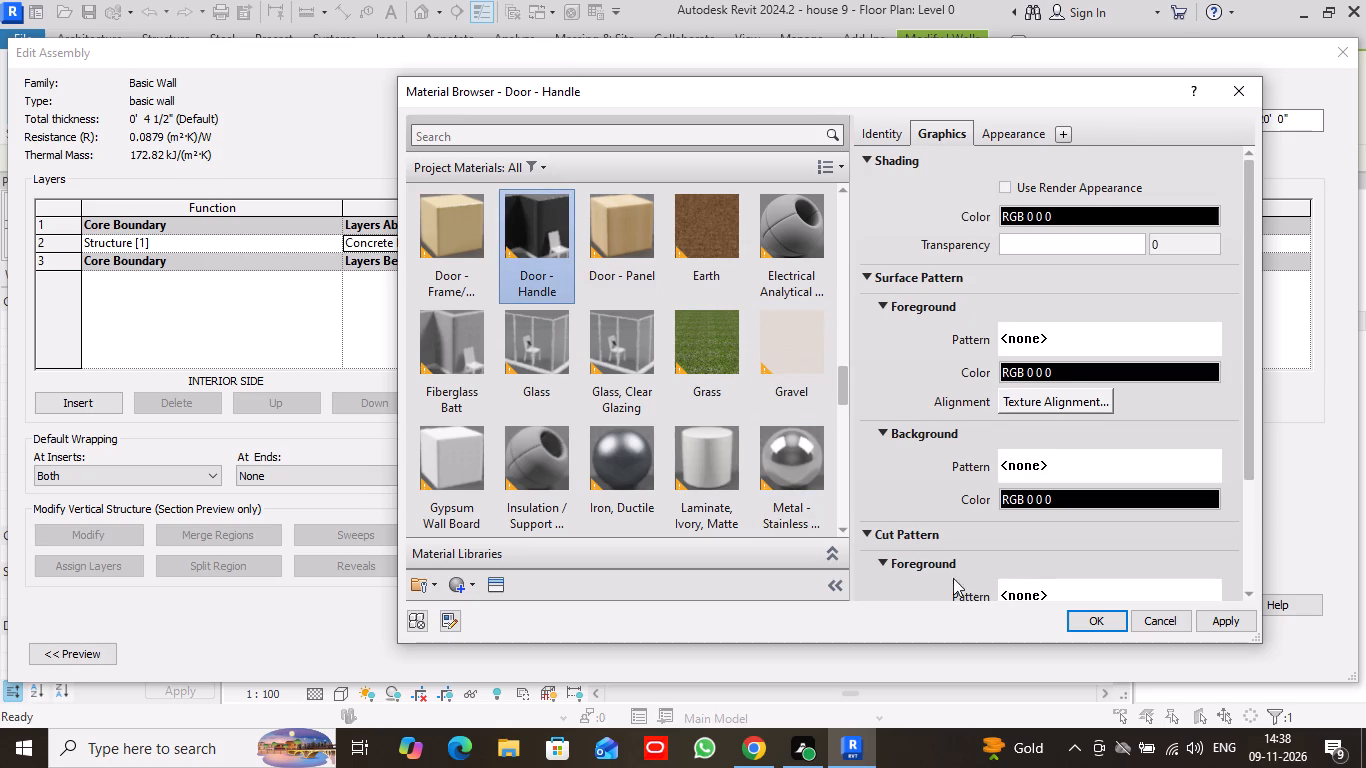
click(1003, 188)
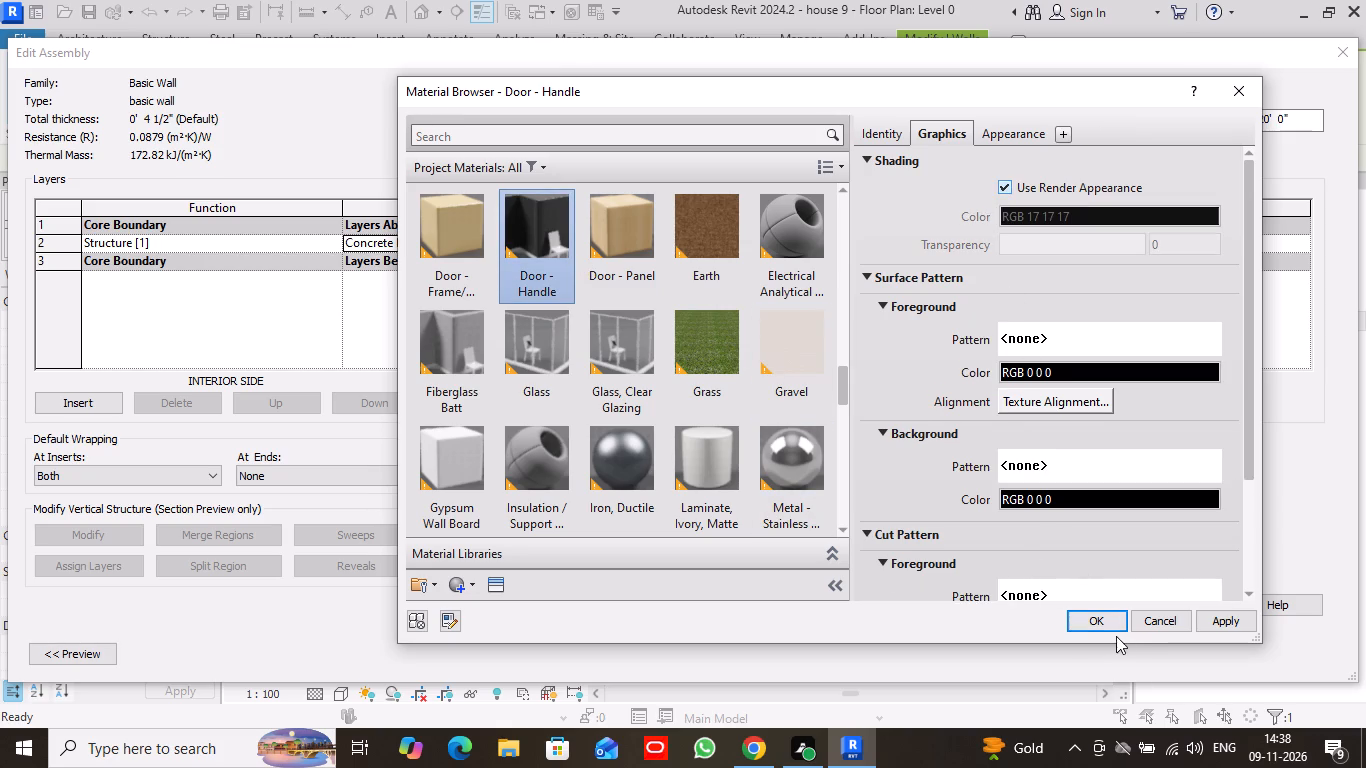
click(1097, 618)
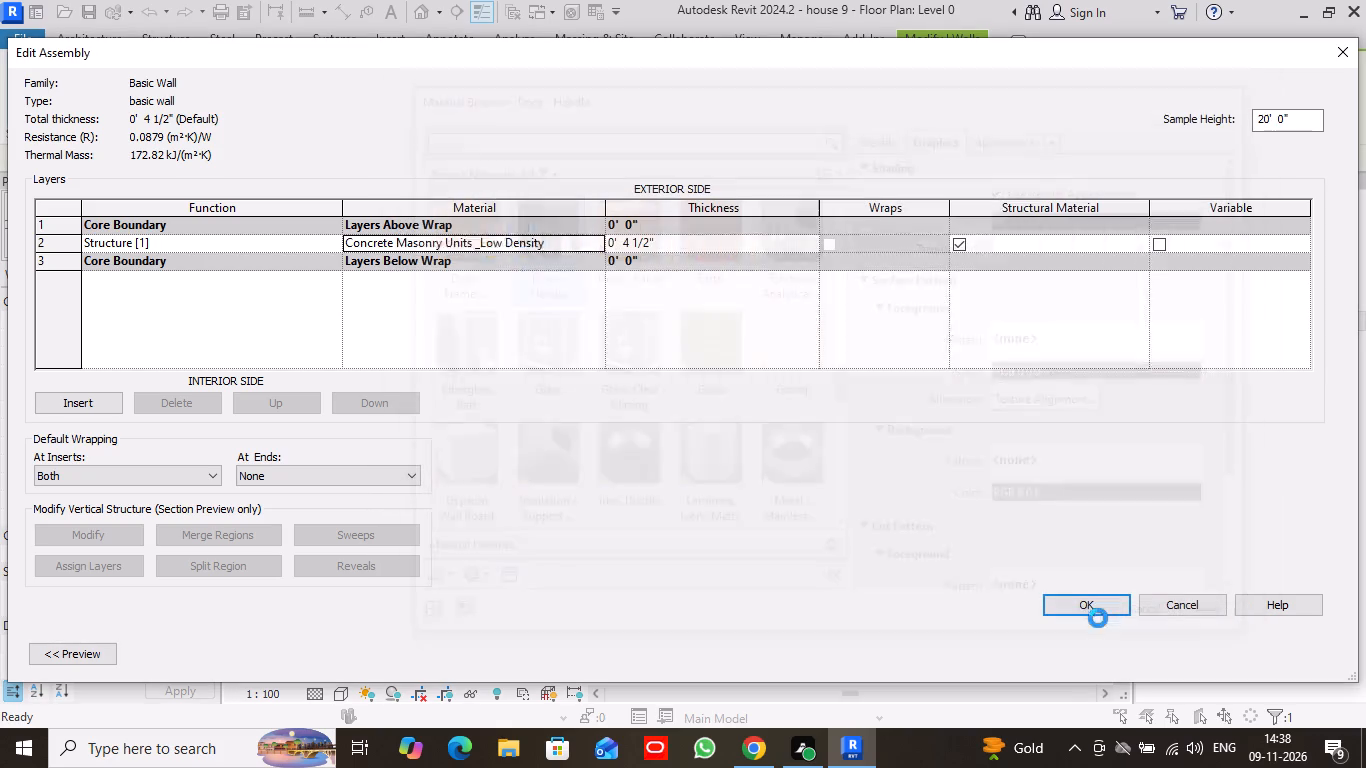
click(1096, 606)
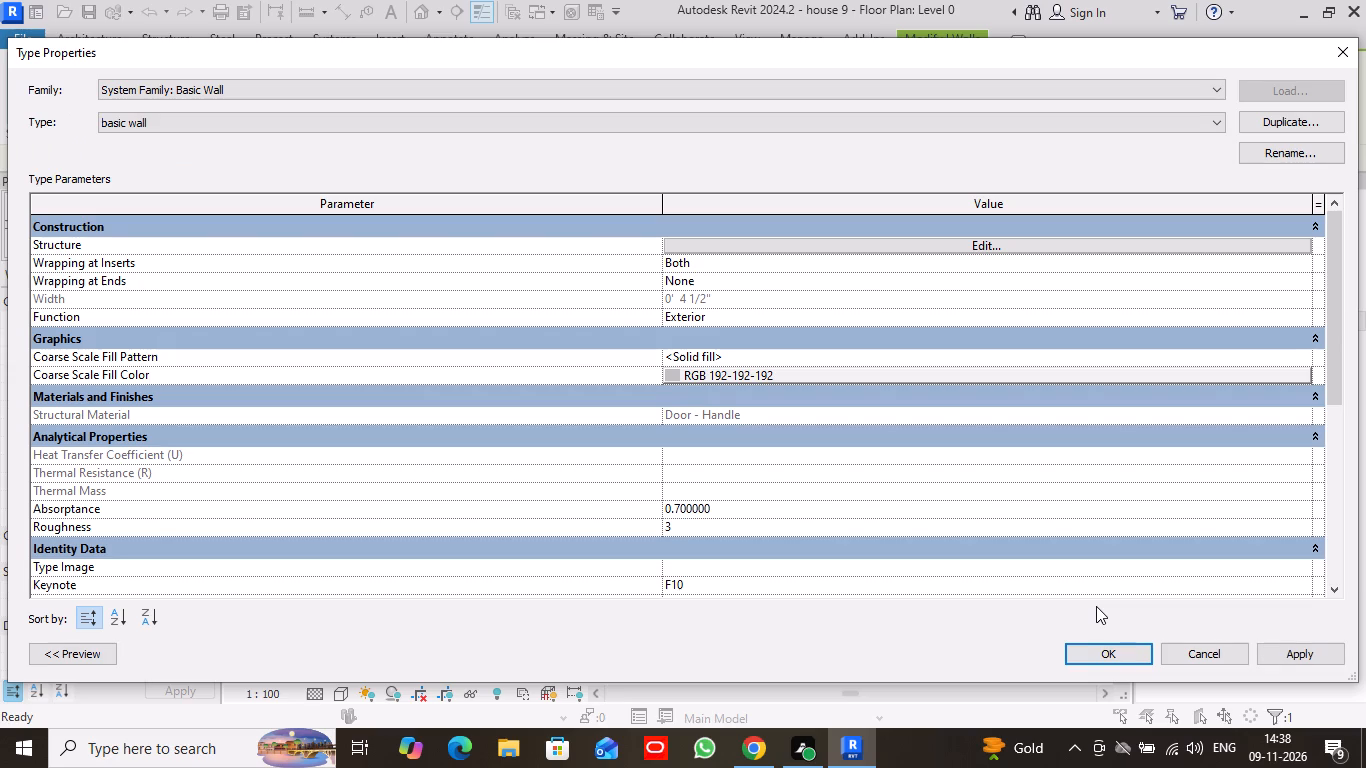
click(1113, 647)
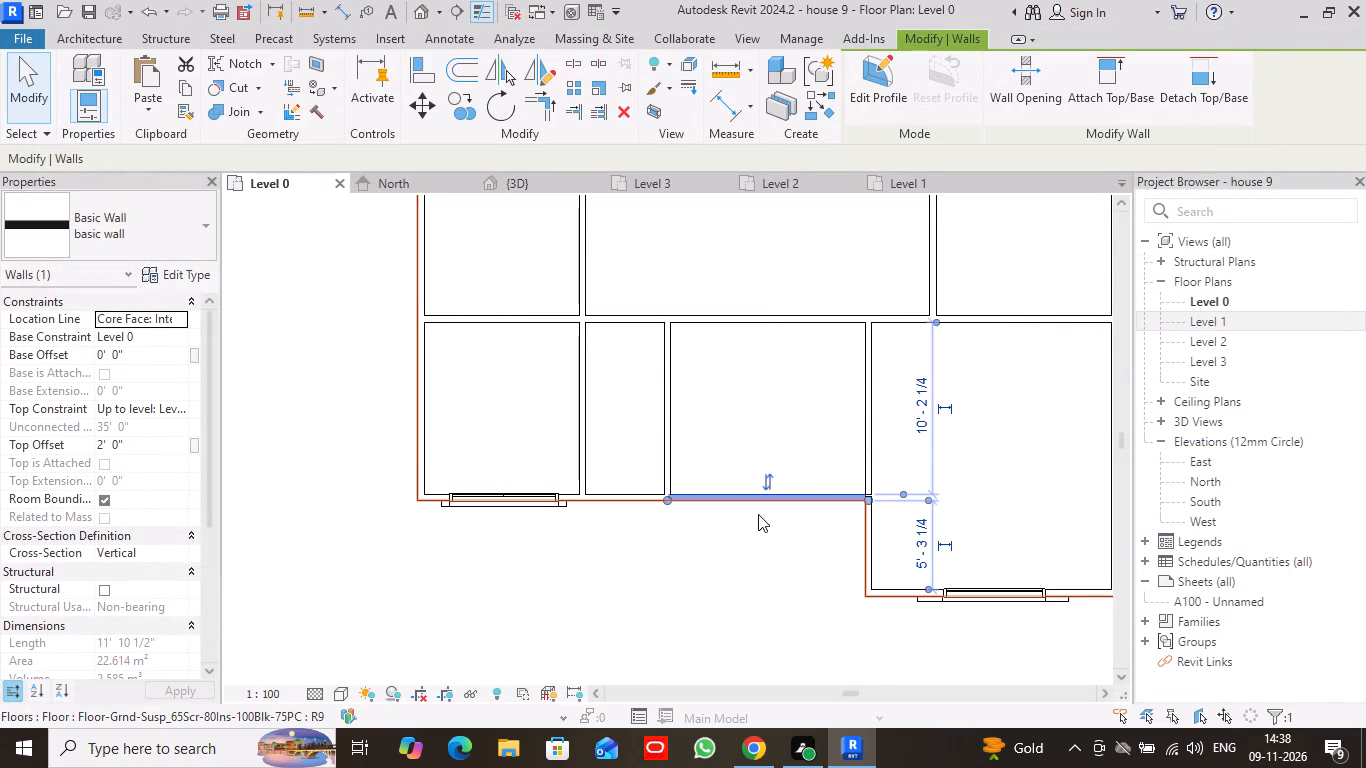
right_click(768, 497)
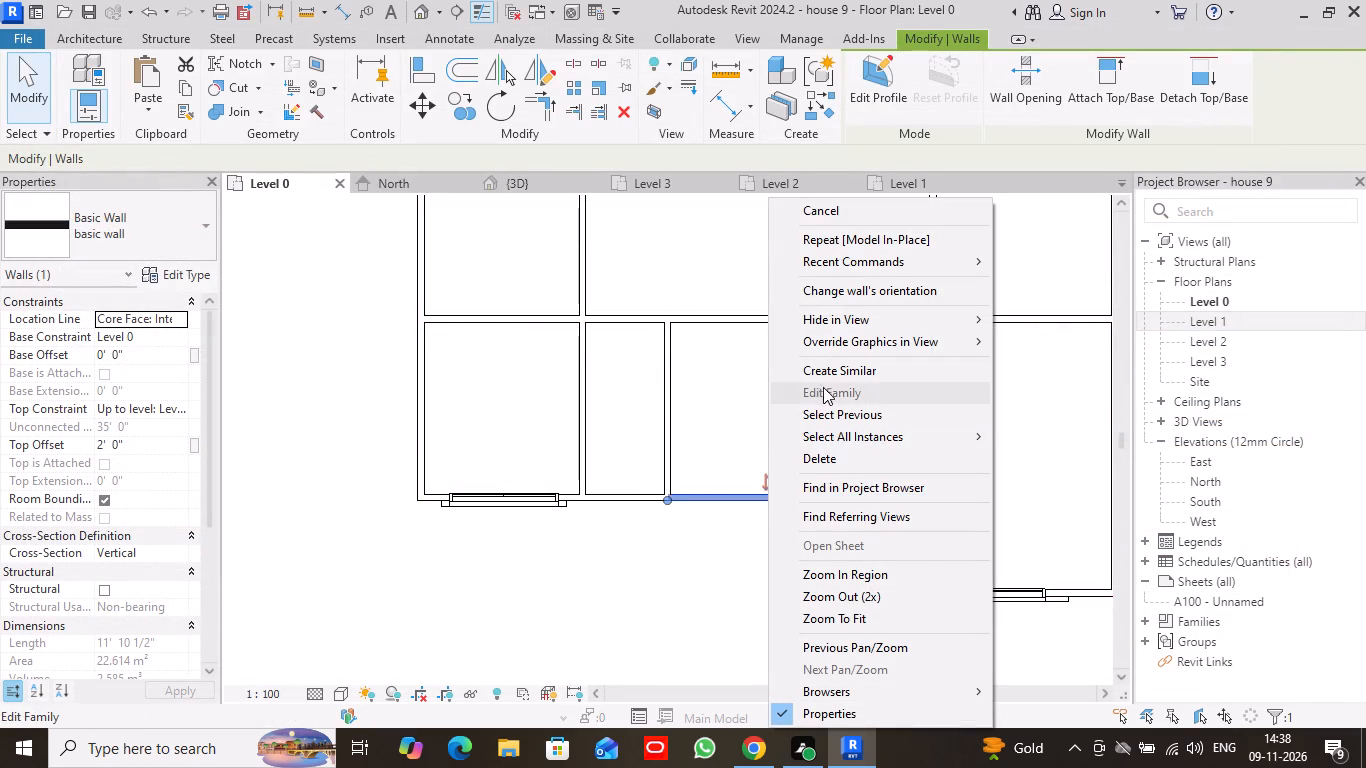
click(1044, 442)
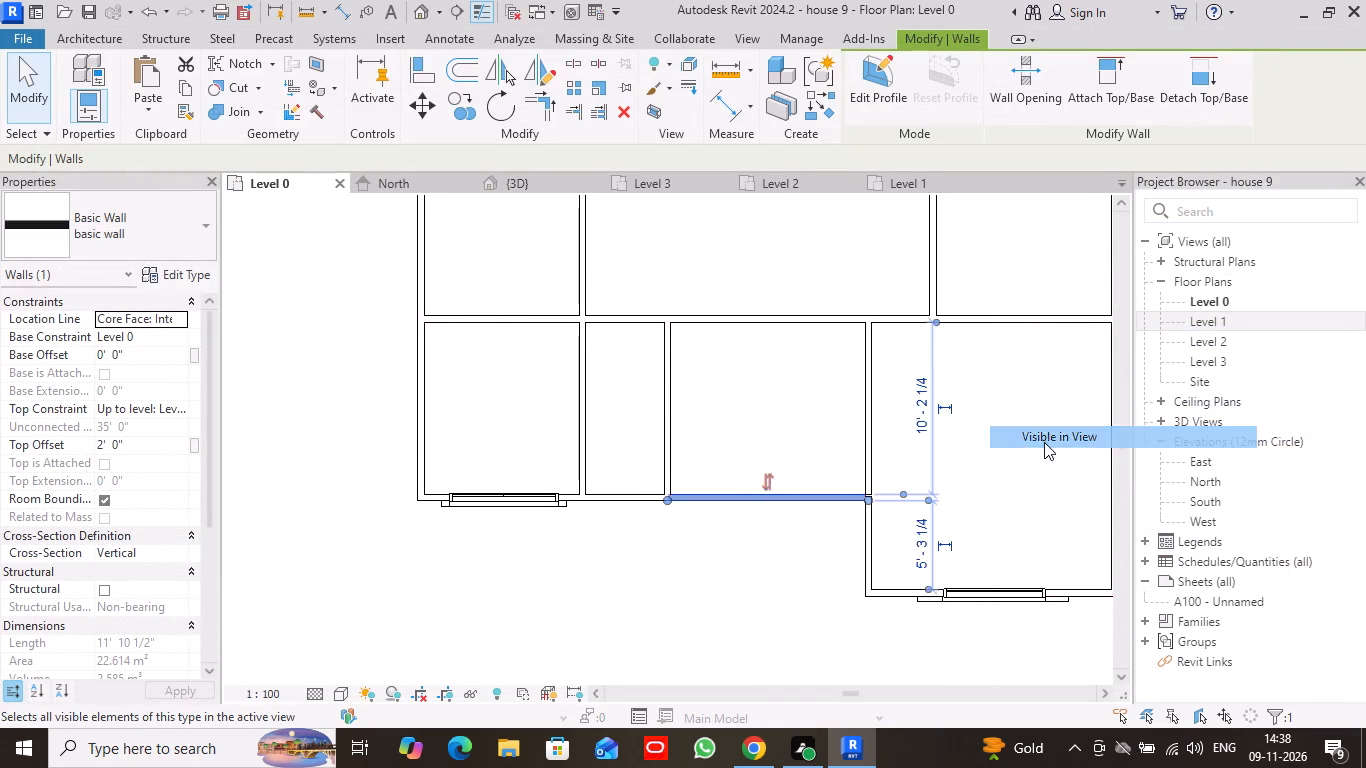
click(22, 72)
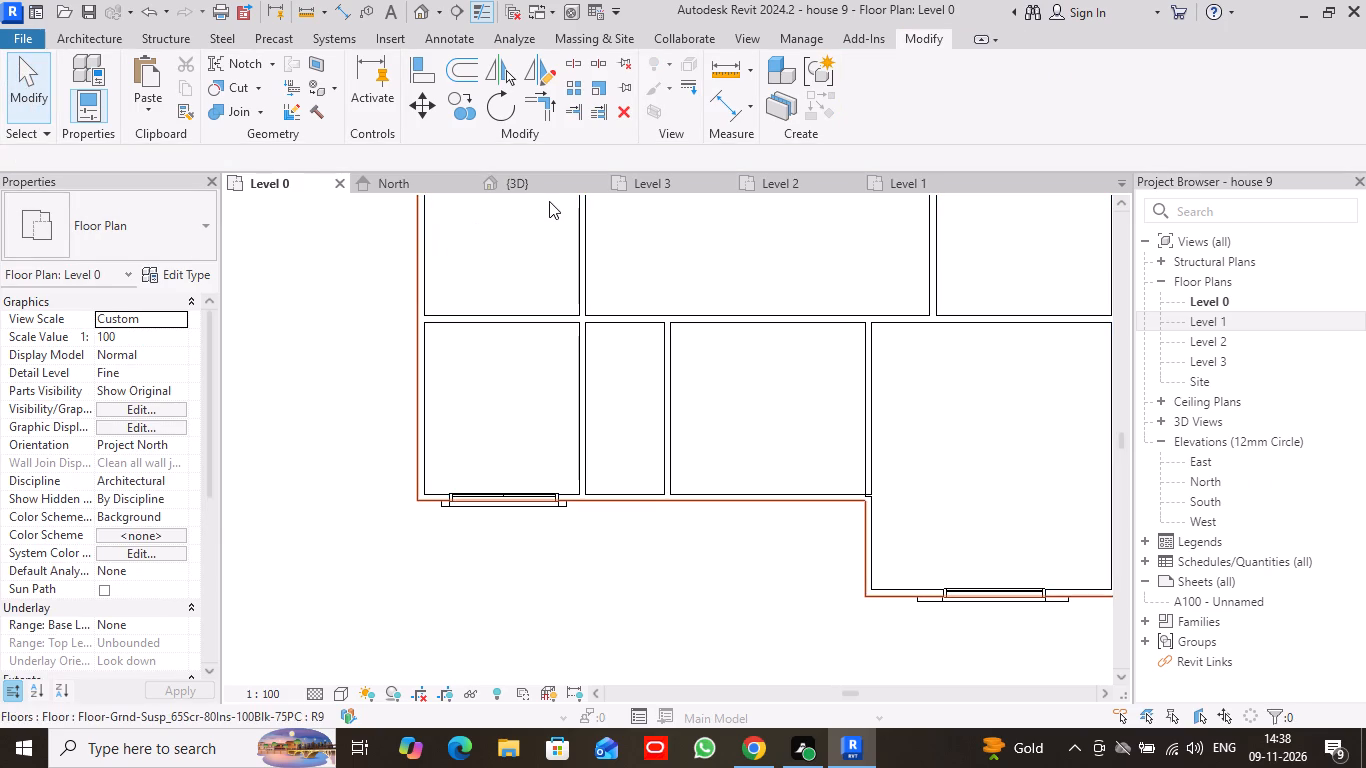
Examine the house in 3D from the front and from raised angles to judge the new wall material against the trim.
click(558, 184)
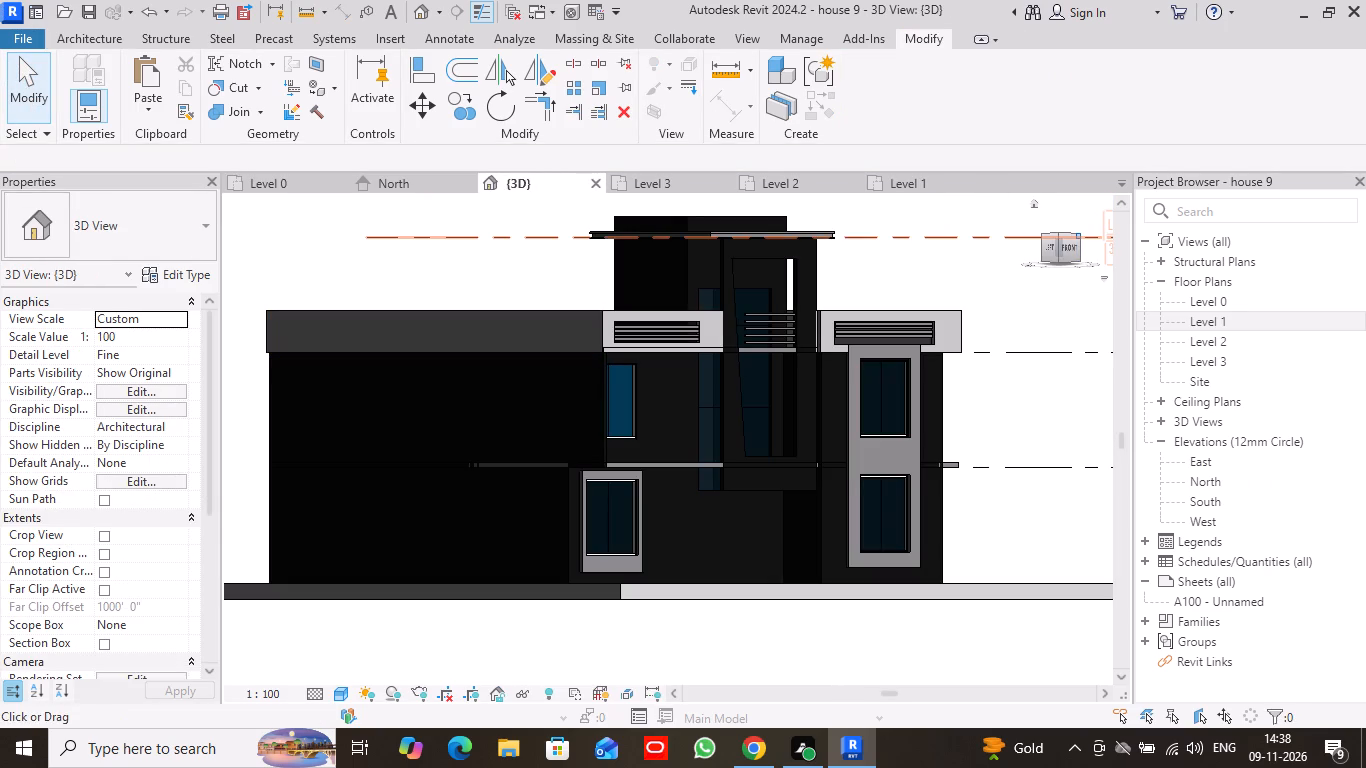
drag(1074, 235, 1019, 268)
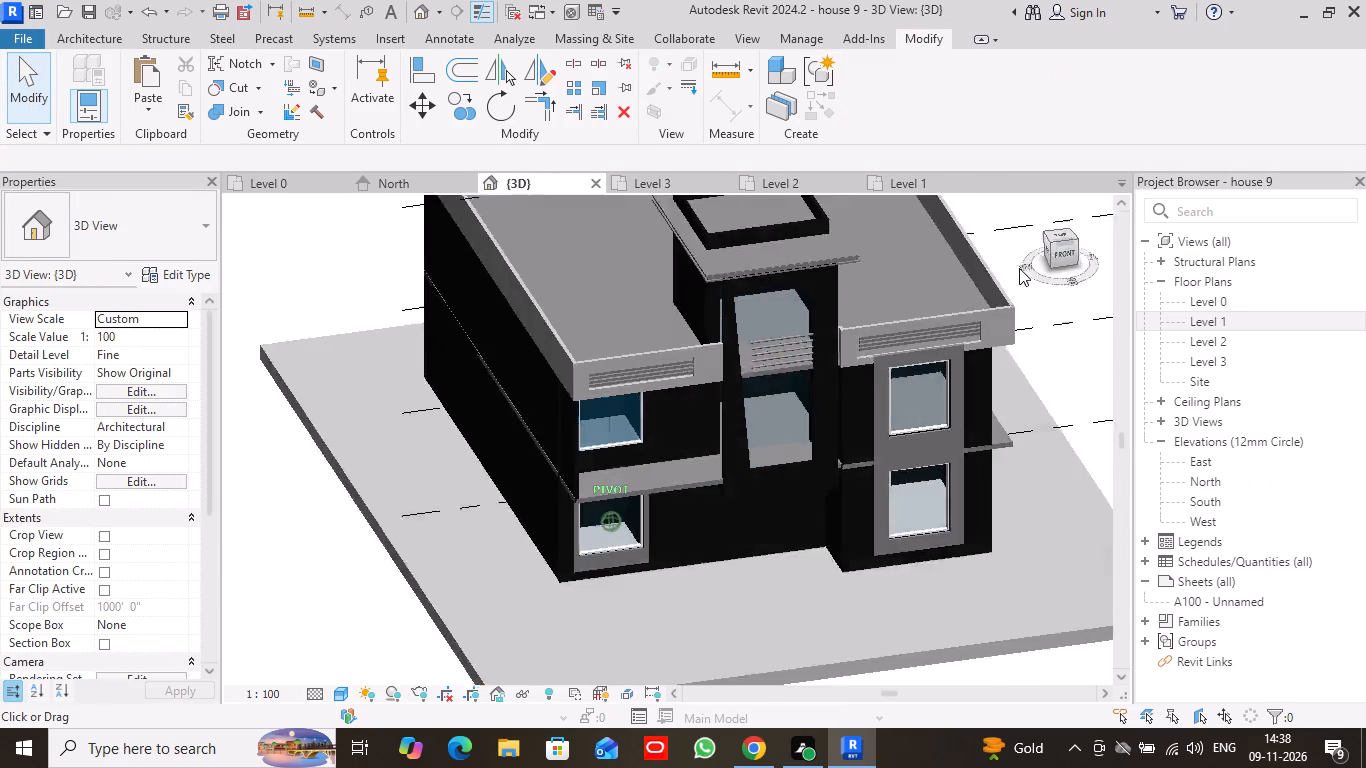
drag(1019, 268, 903, 246)
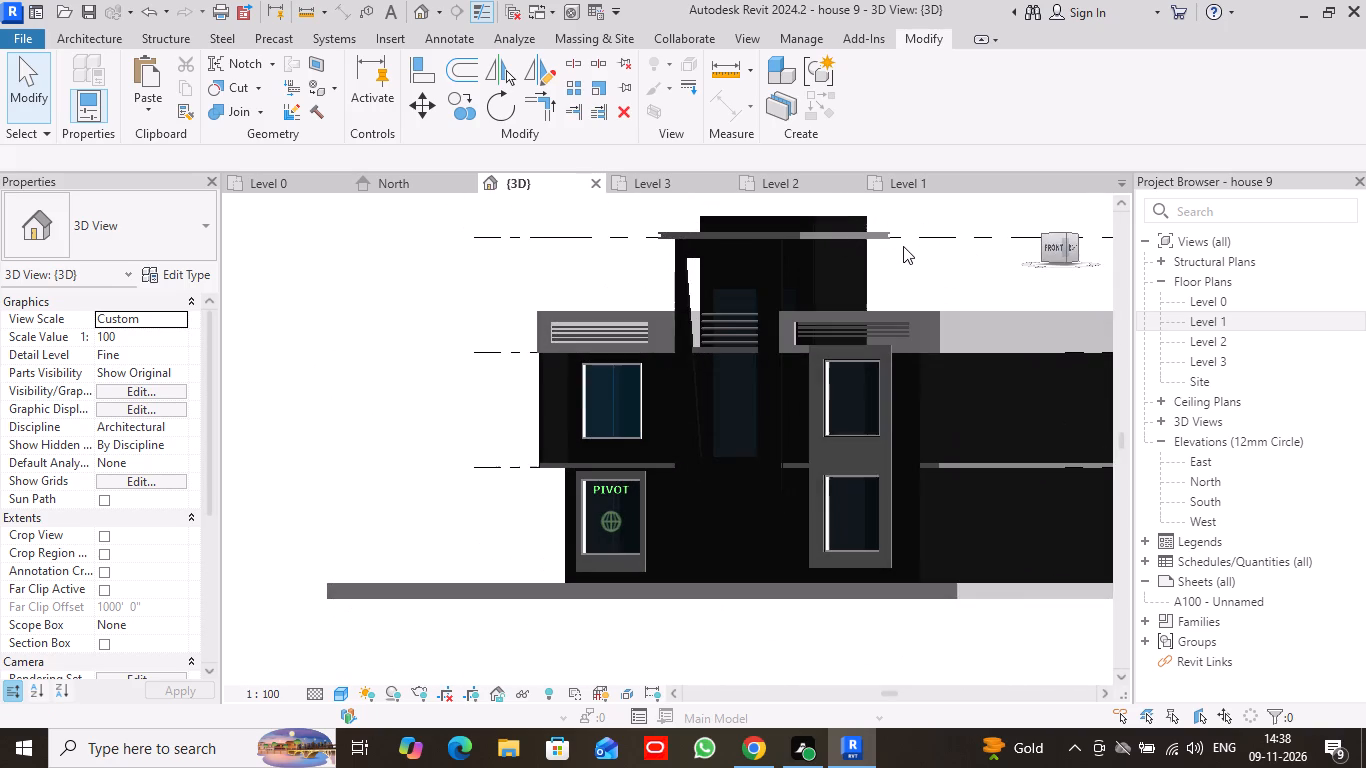
drag(903, 246, 898, 275)
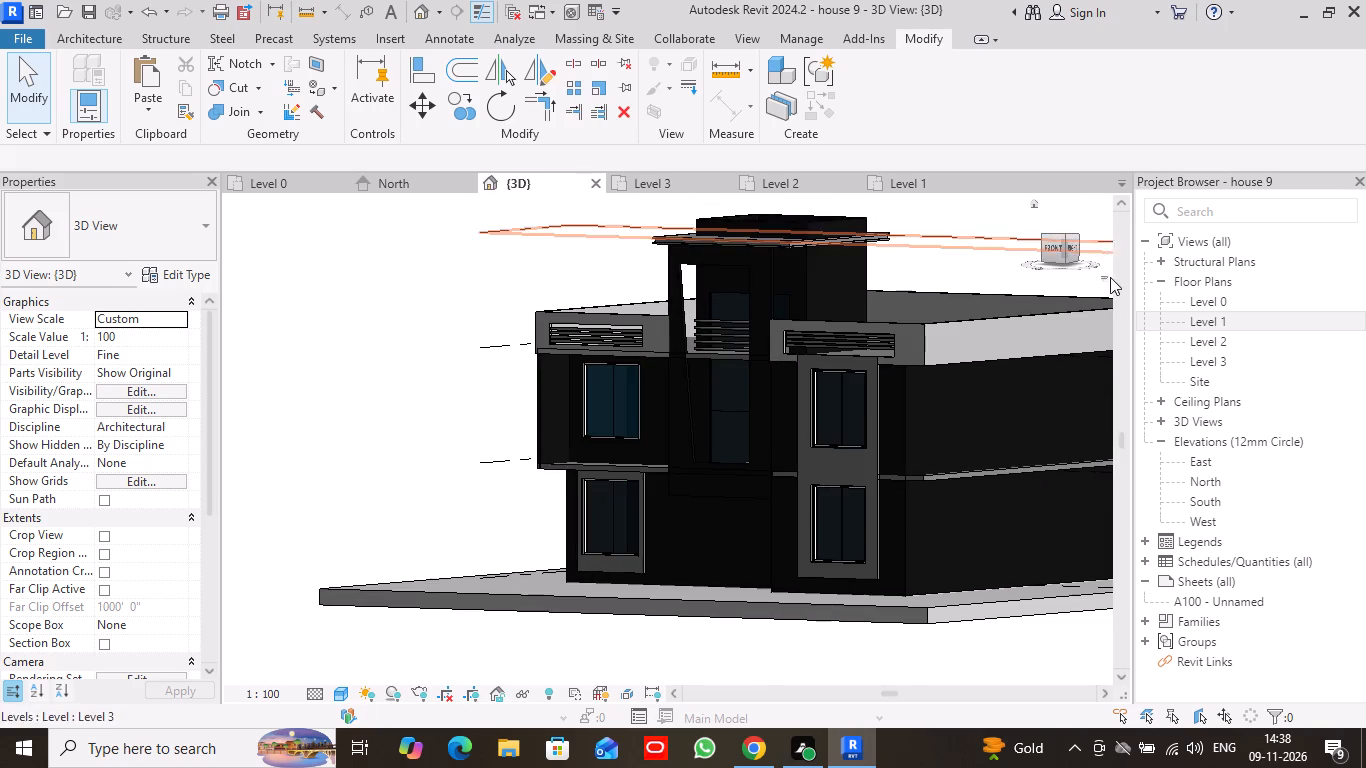
scroll(840, 713, down, 1)
scroll(928, 624, down, 2)
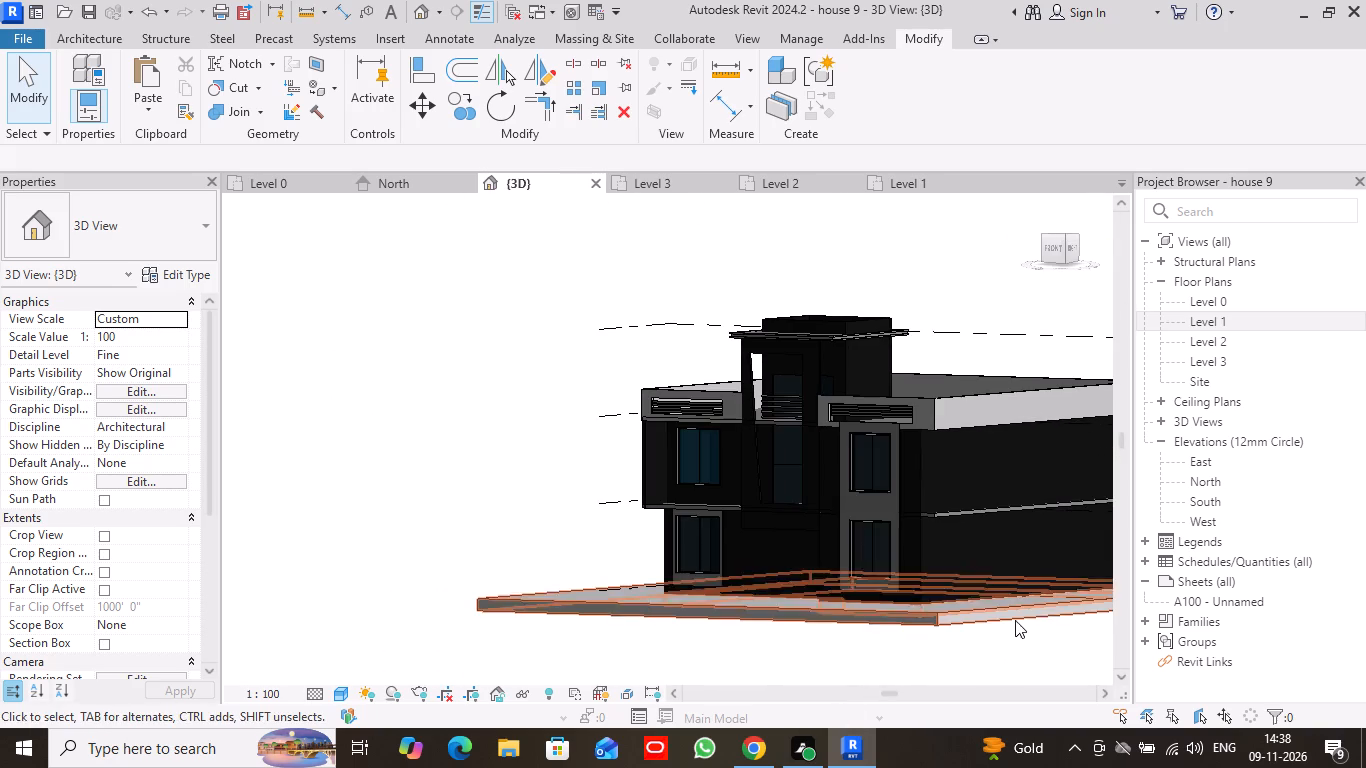
scroll(1078, 298, up, 2)
scroll(898, 314, down, 1)
middle_drag(865, 275, 776, 206)
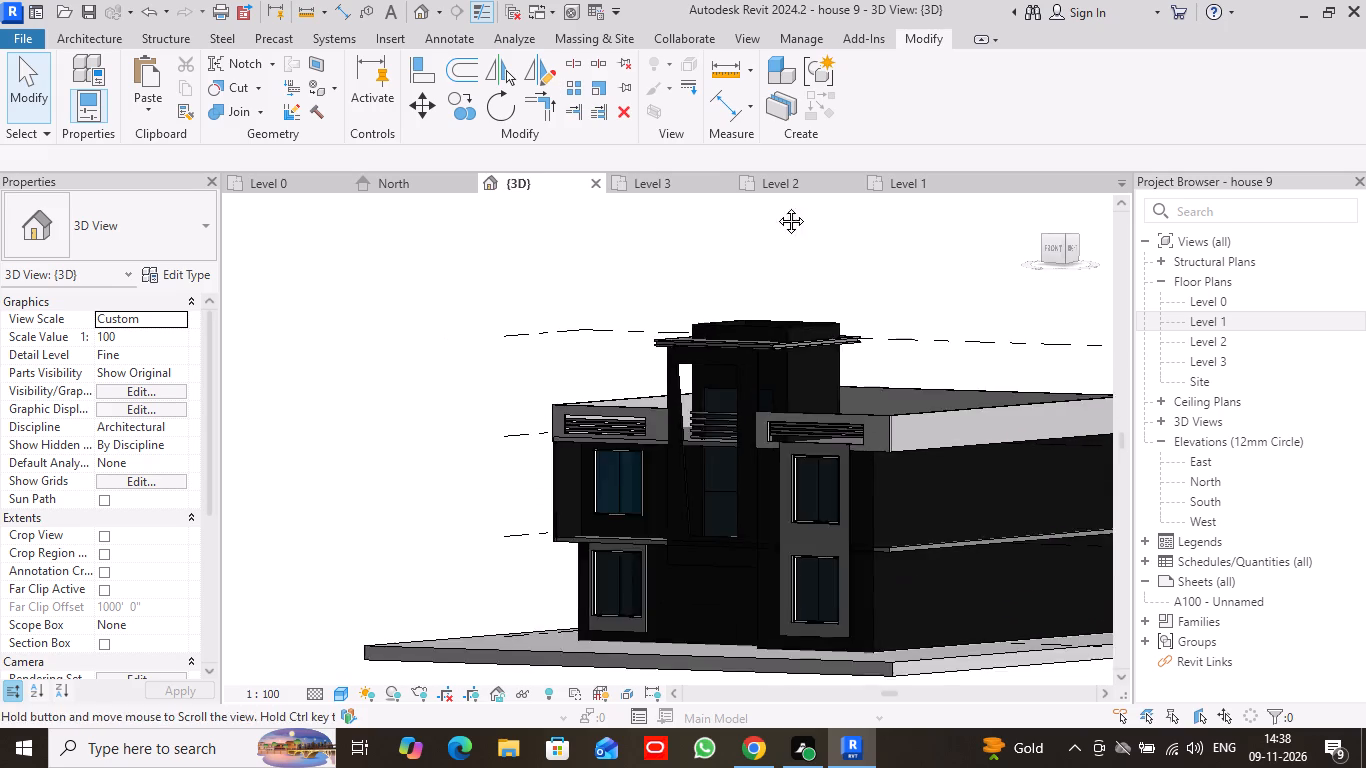
middle_drag(776, 206, 723, 166)
scroll(780, 293, down, 3)
middle_drag(701, 542, 731, 595)
scroll(726, 588, down, 1)
scroll(731, 595, up, 1)
scroll(817, 470, up, 2)
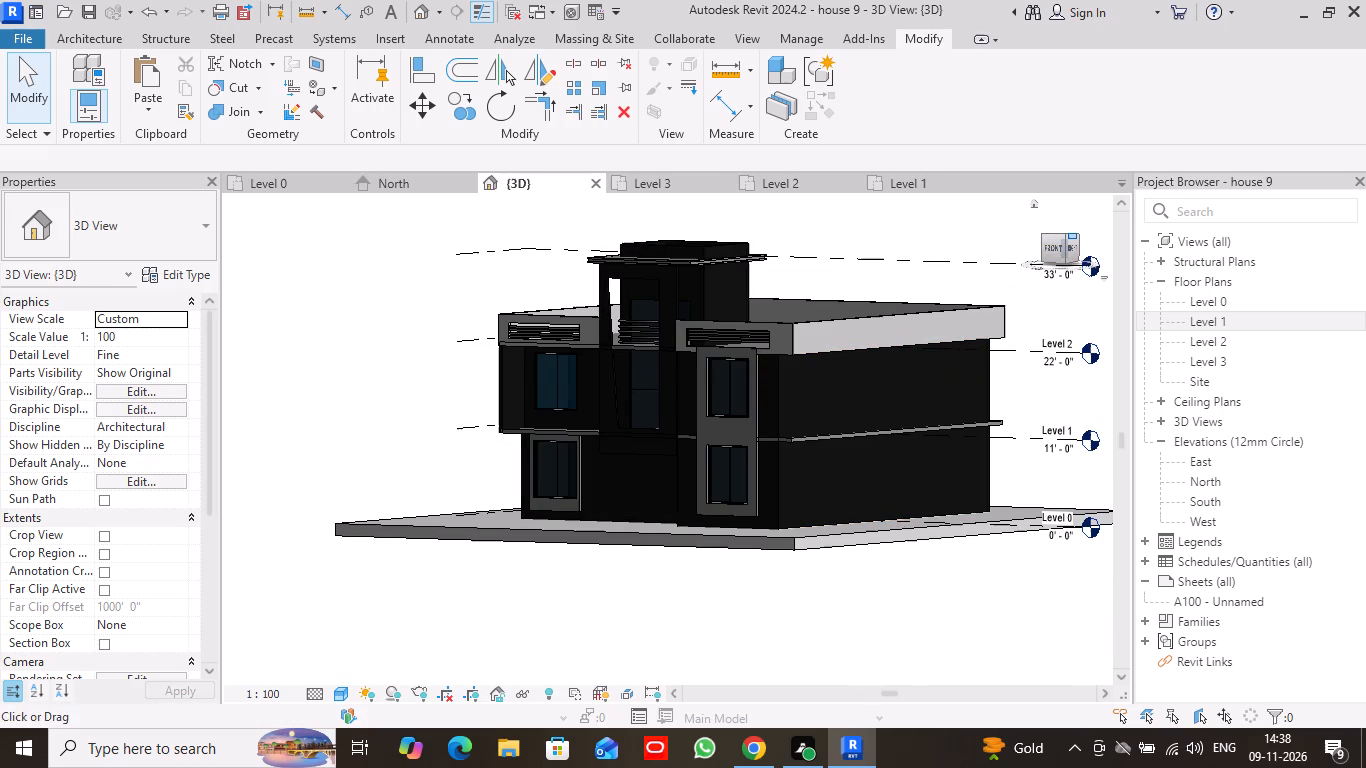
drag(1066, 236, 1051, 275)
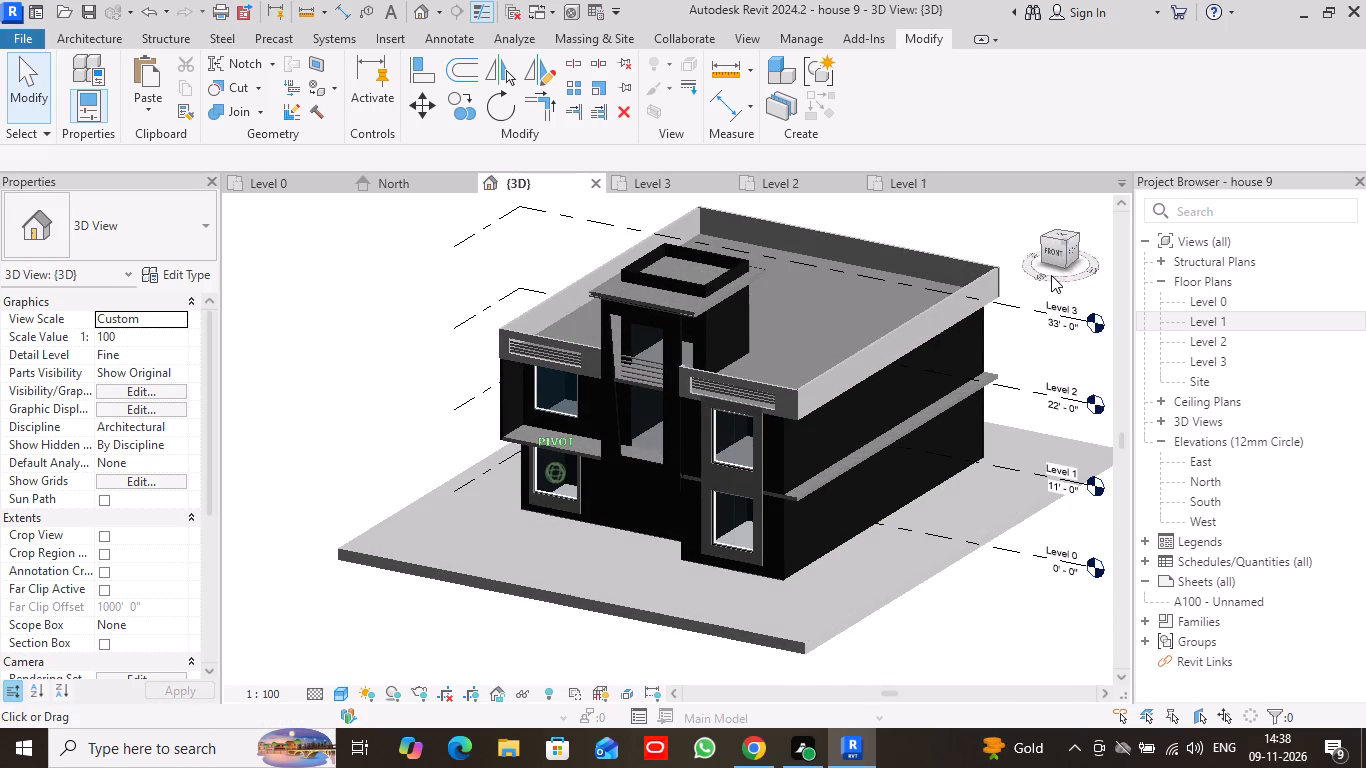
Examine the dark-walled house in 3D from a raised front corner, including the window surrounds and the balcony area up close.
drag(1051, 275, 979, 256)
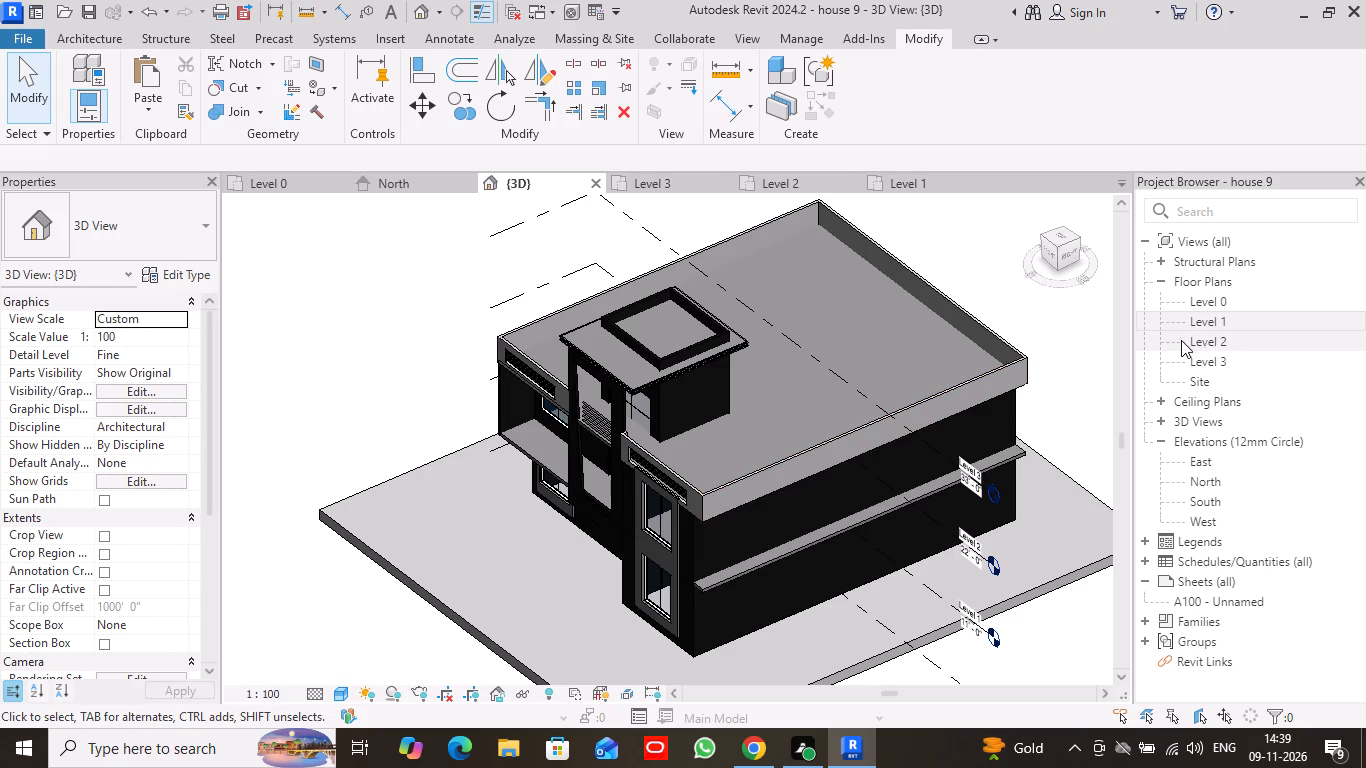
scroll(842, 471, down, 1)
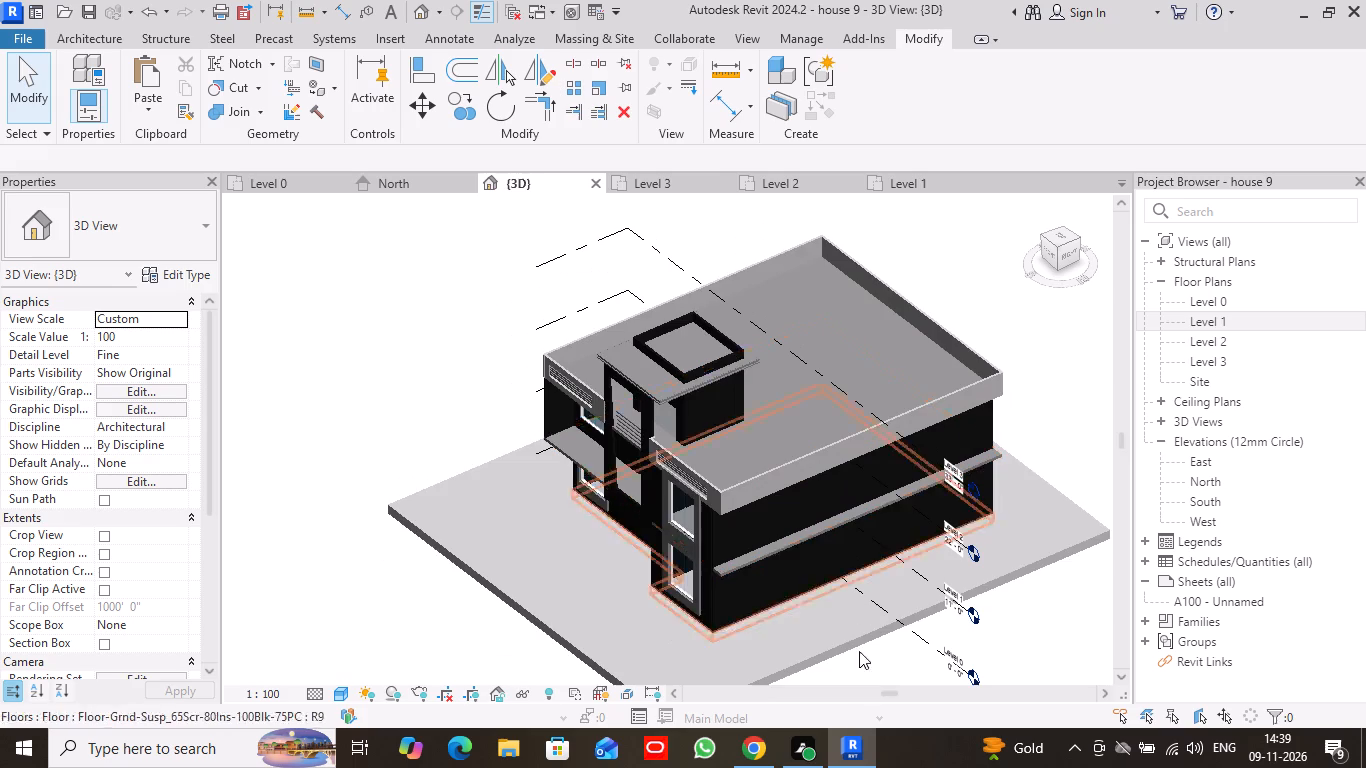
middle_drag(882, 683, 902, 594)
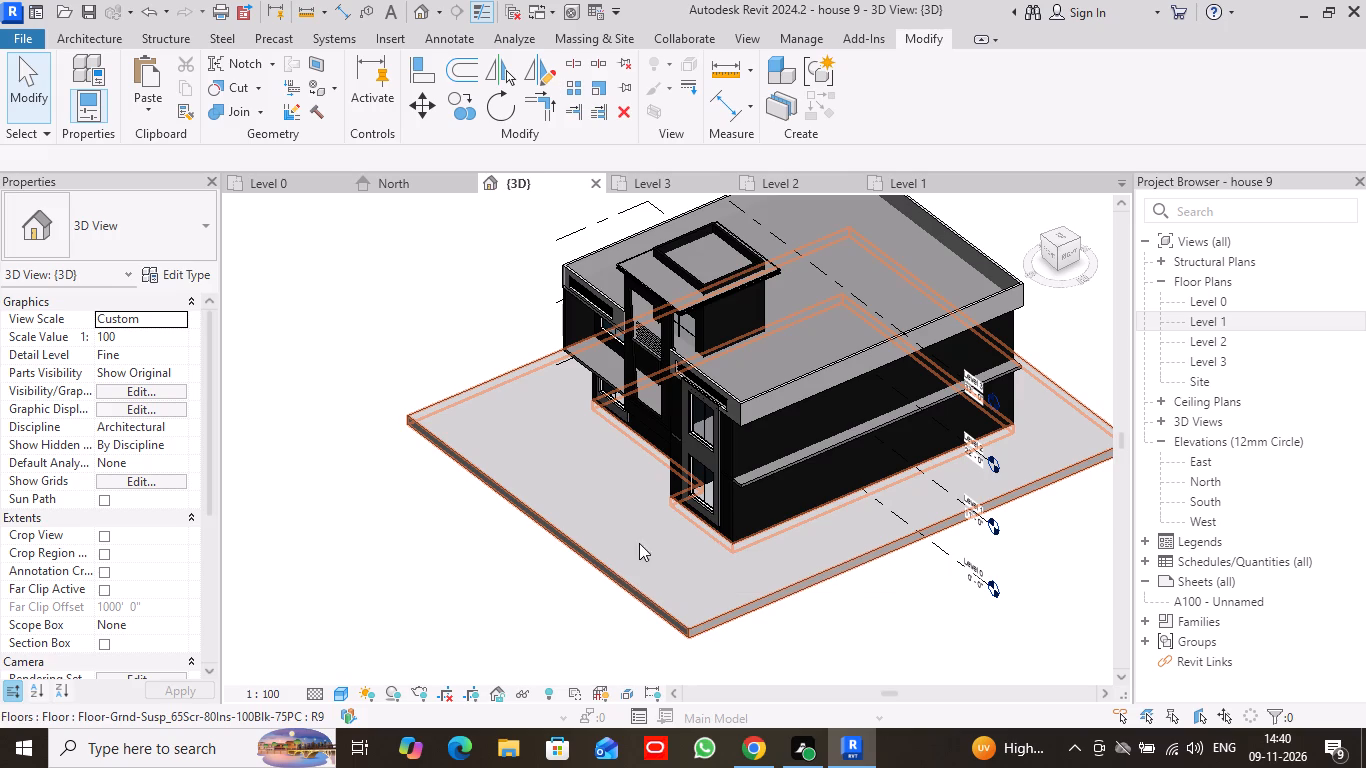
scroll(553, 451, up, 5)
scroll(680, 433, up, 3)
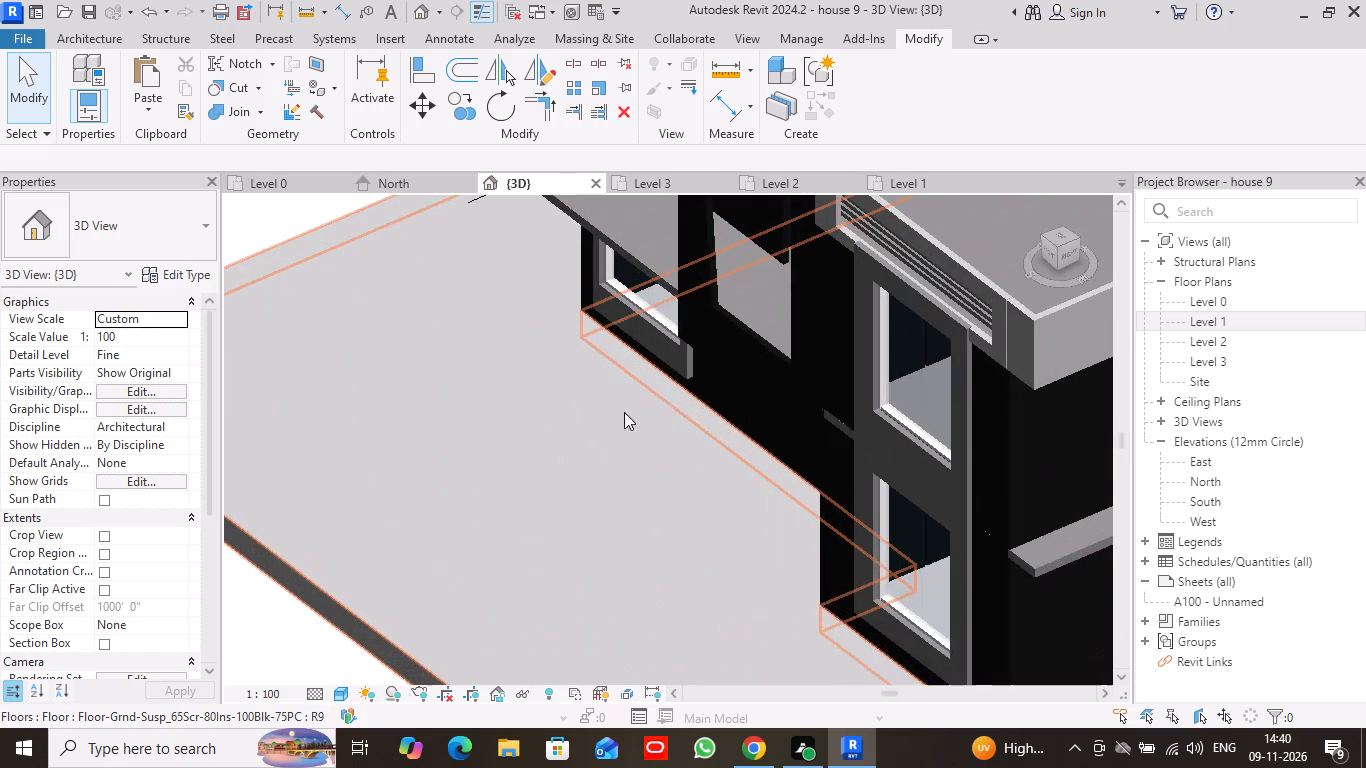
middle_drag(575, 384, 638, 529)
scroll(630, 482, down, 3)
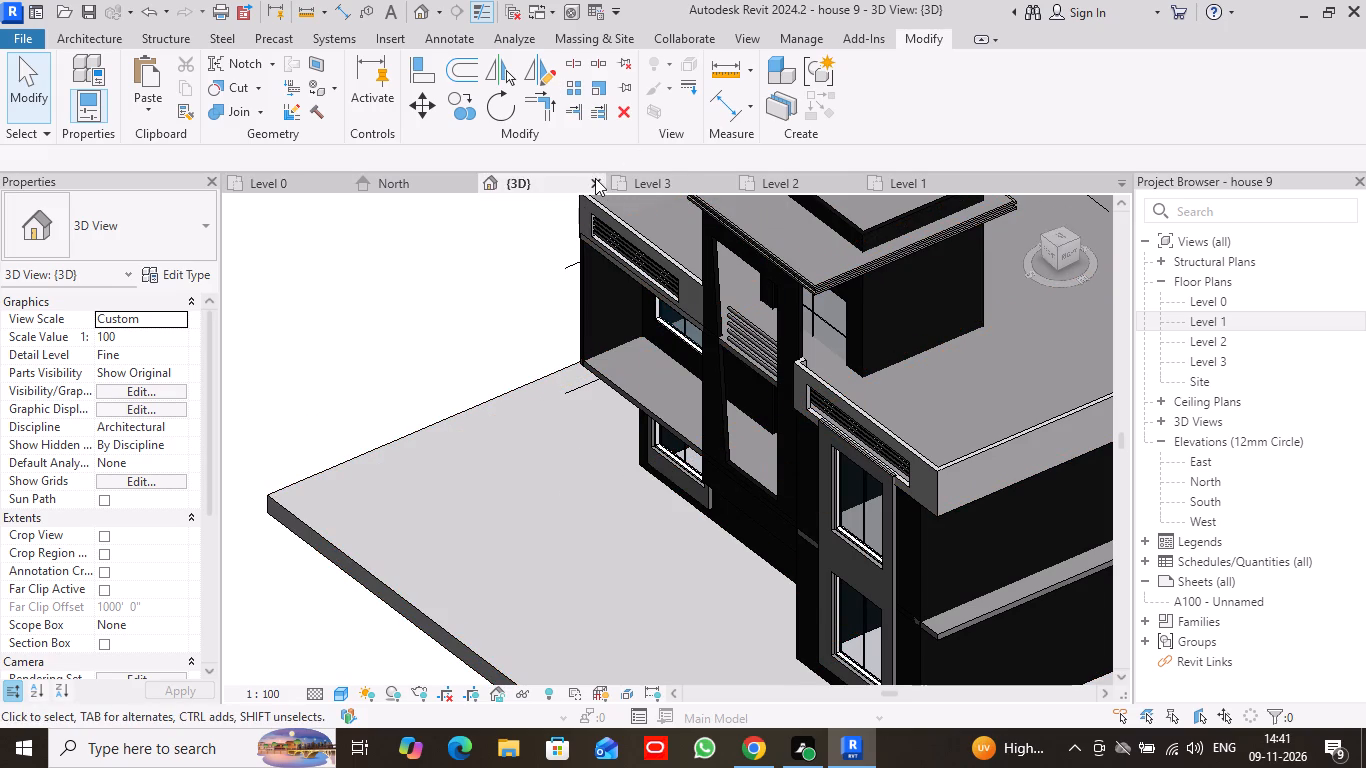
Examine the house in 3D from the top, right and front, looking closely at the front facade.
click(1059, 237)
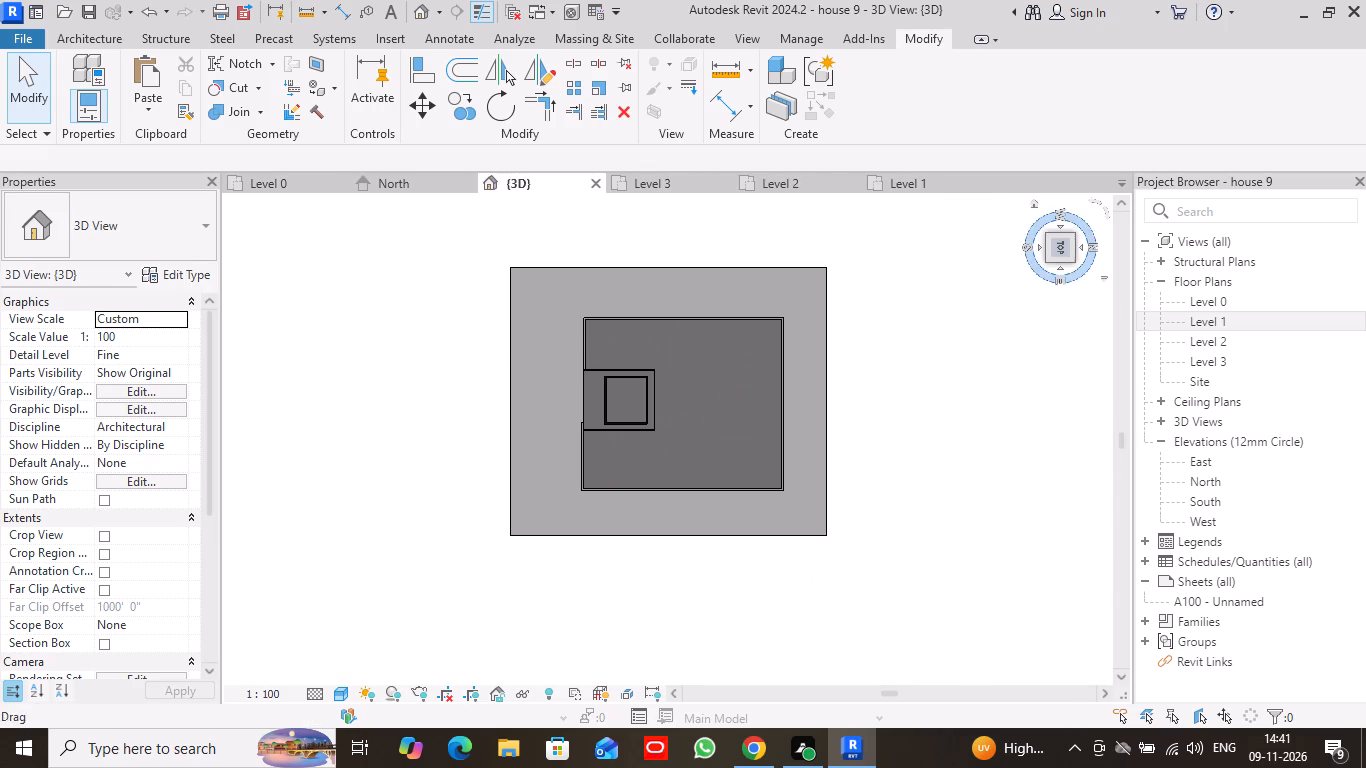
click(1060, 265)
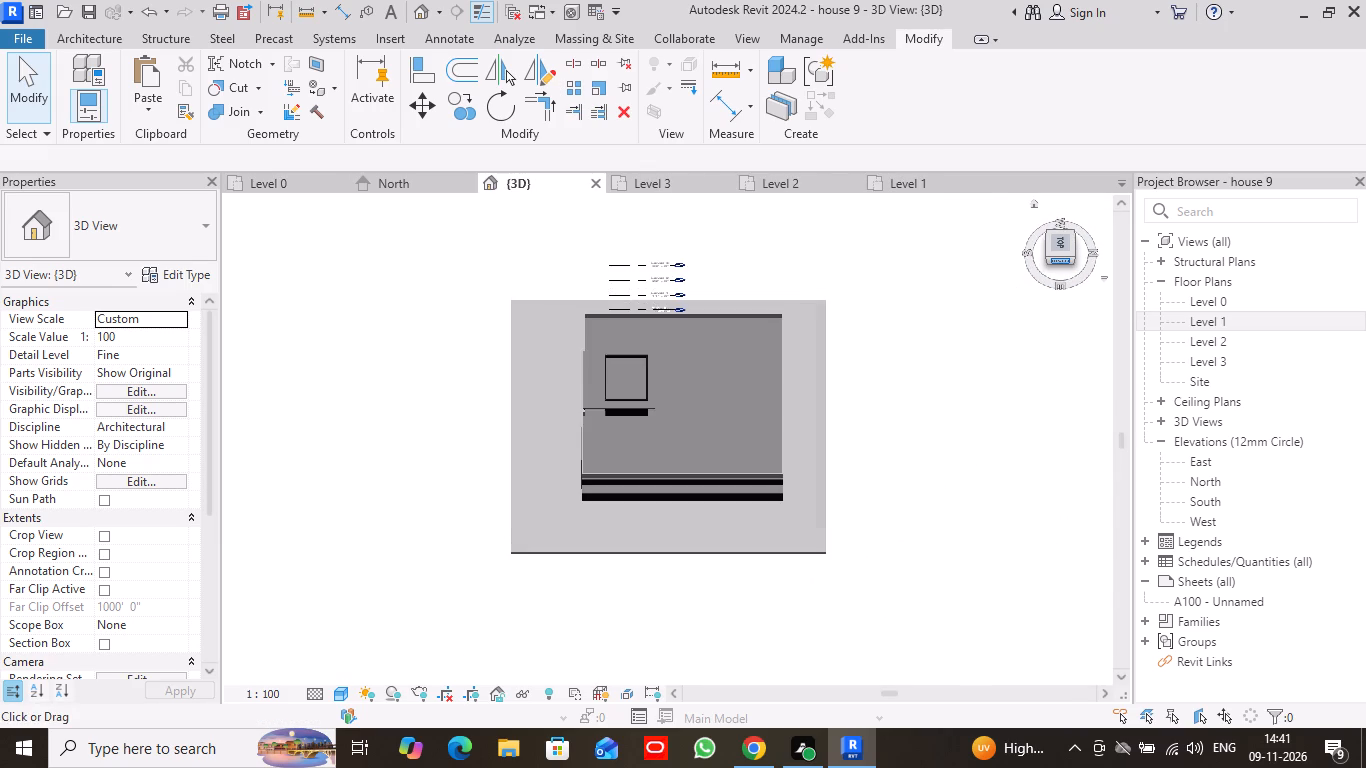
click(1055, 259)
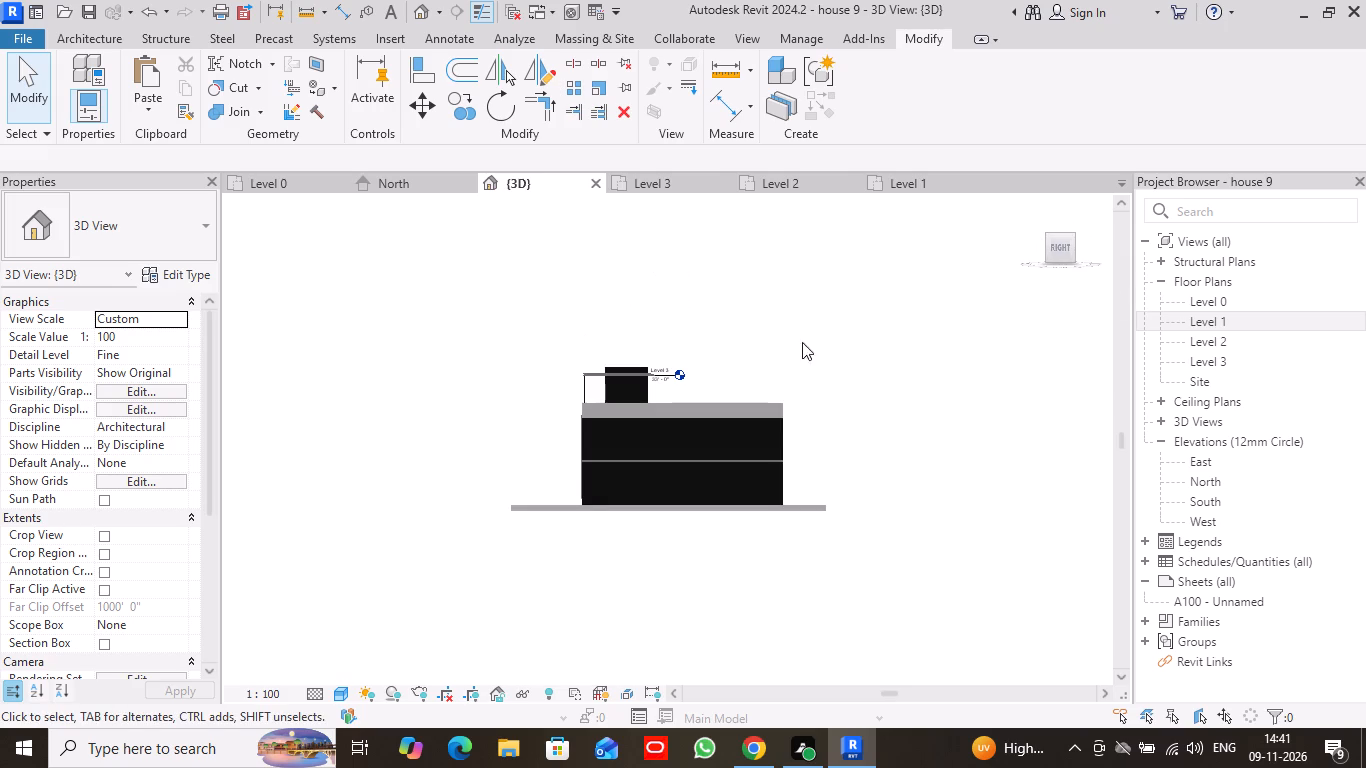
click(1038, 246)
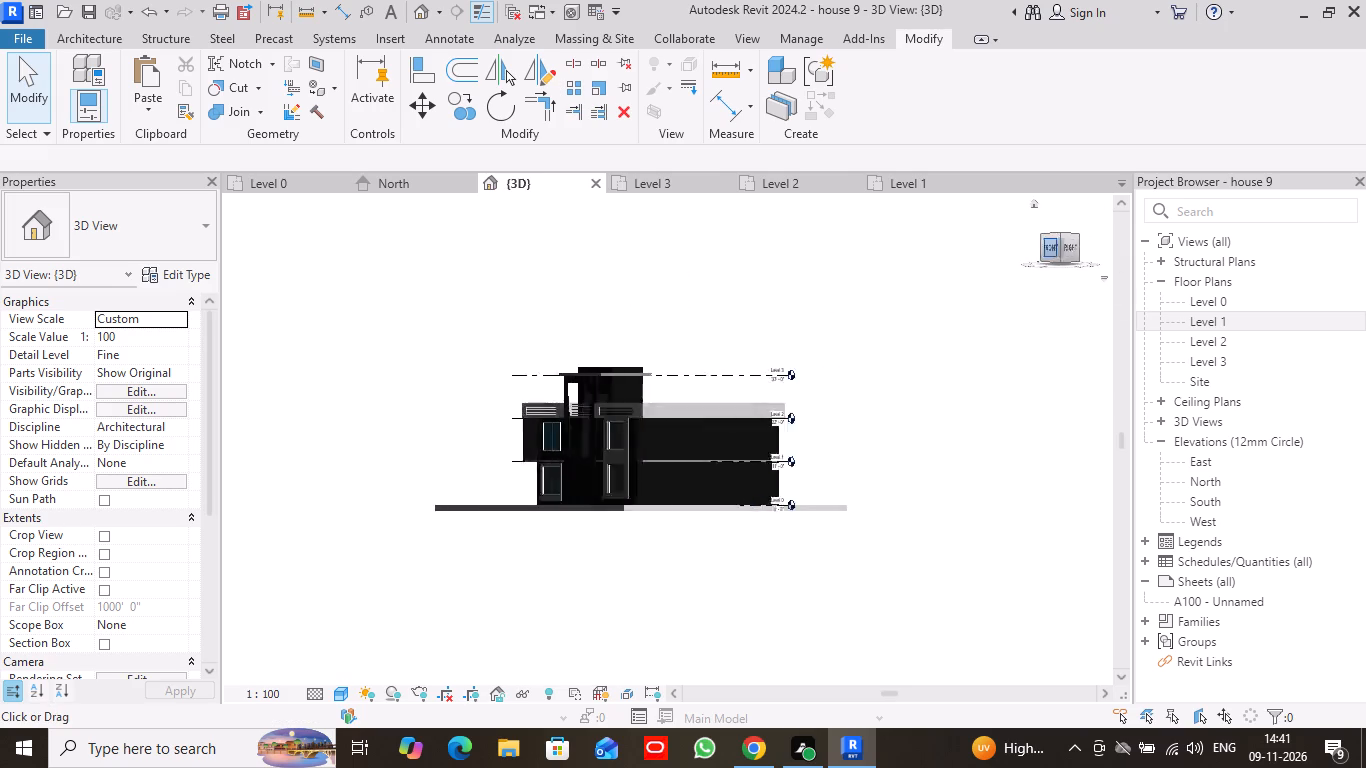
scroll(568, 443, up, 10)
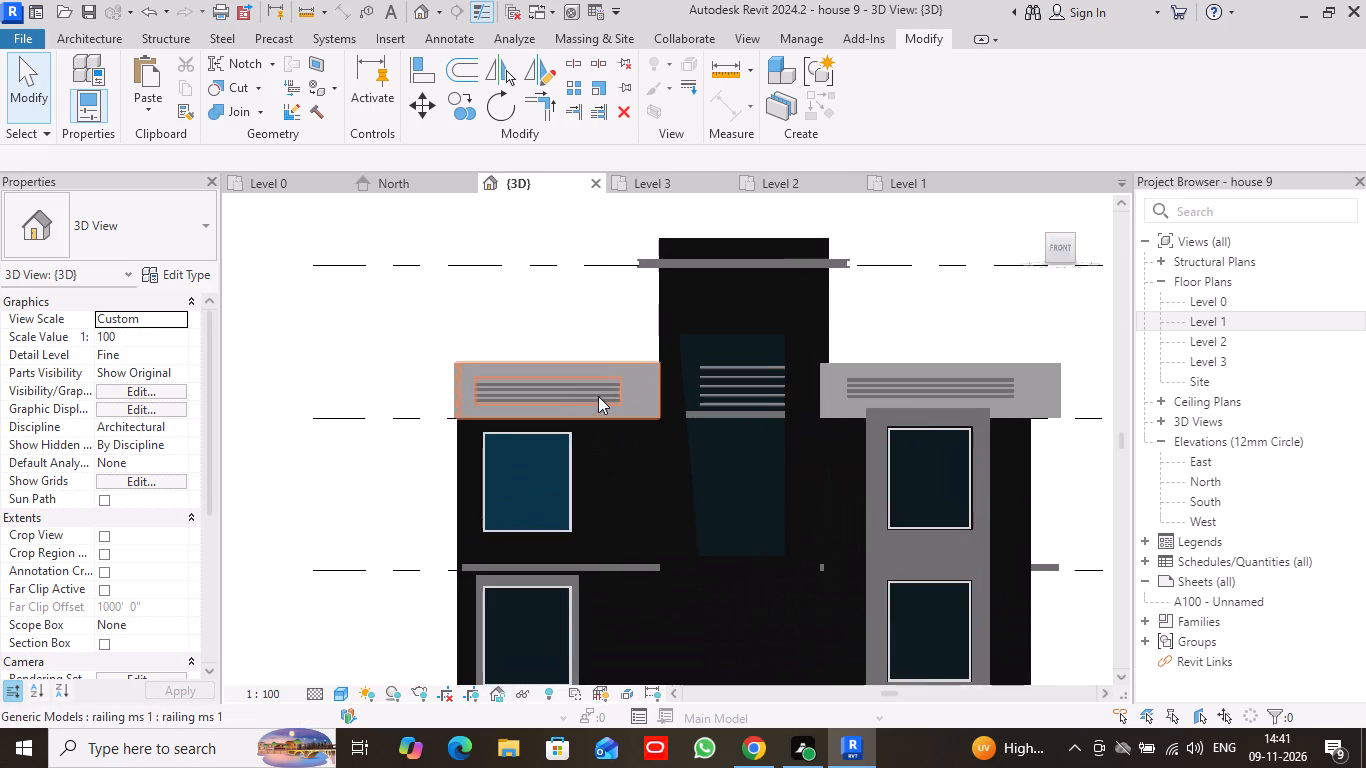
scroll(946, 625, down, 5)
scroll(947, 616, up, 1)
scroll(951, 602, down, 3)
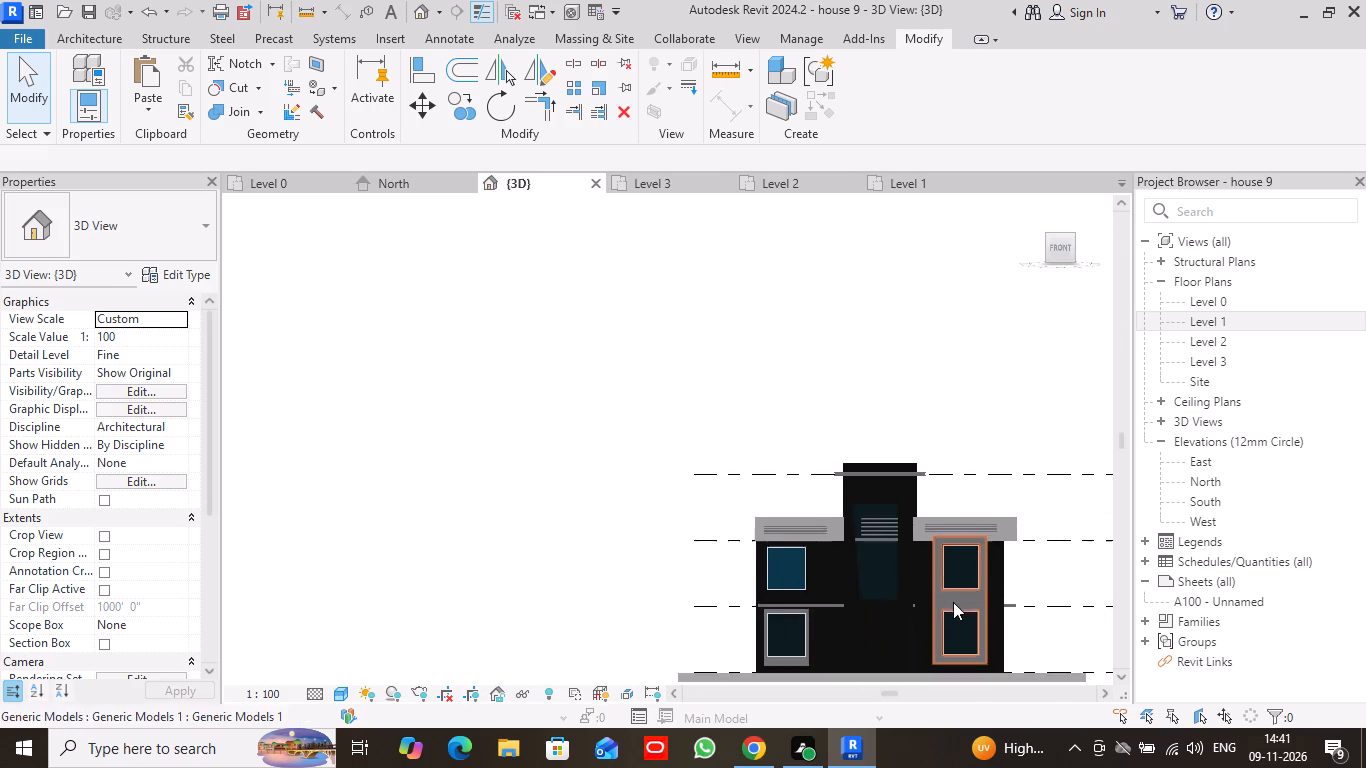
middle_drag(1059, 625, 871, 523)
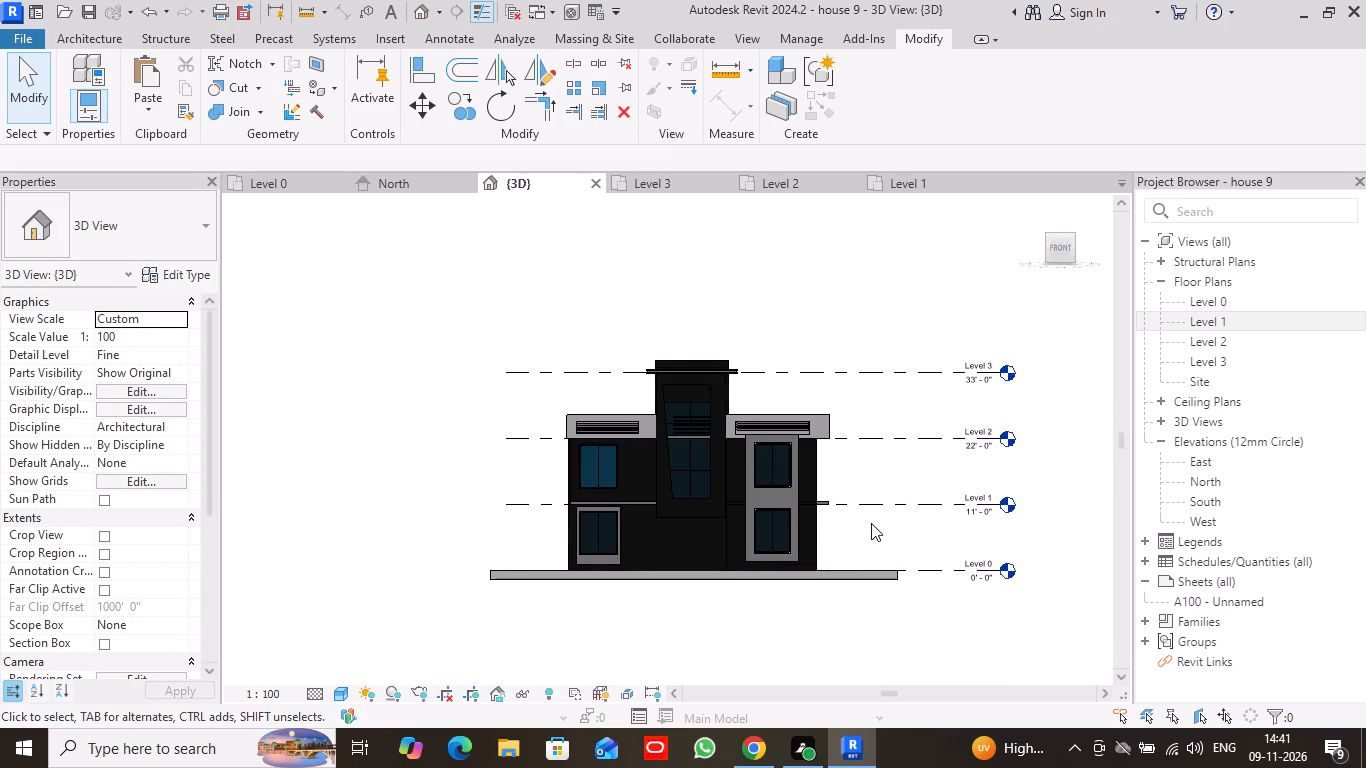
In the Level 1 plan, begin an in-place model in the Generic Models category, keeping the suggested name.
click(896, 183)
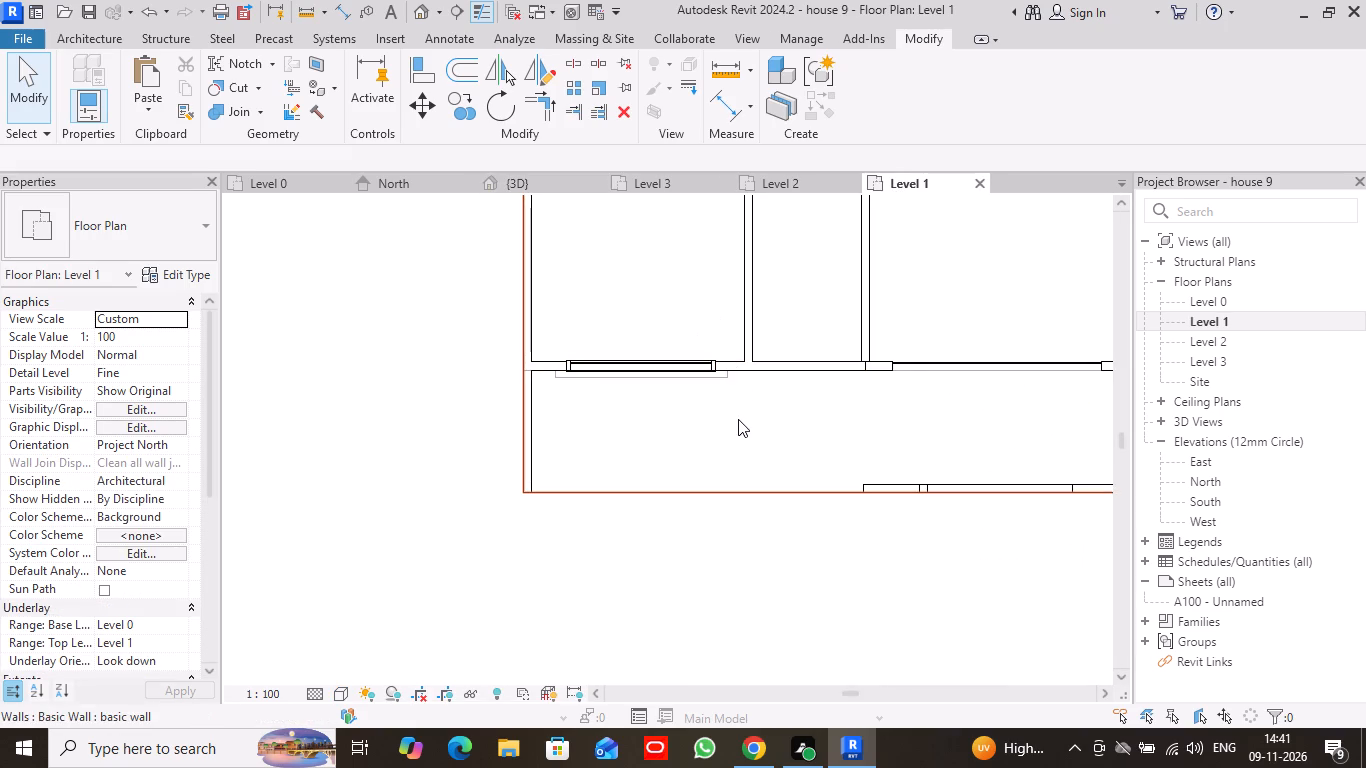
scroll(738, 419, up, 3)
middle_drag(736, 445, 671, 362)
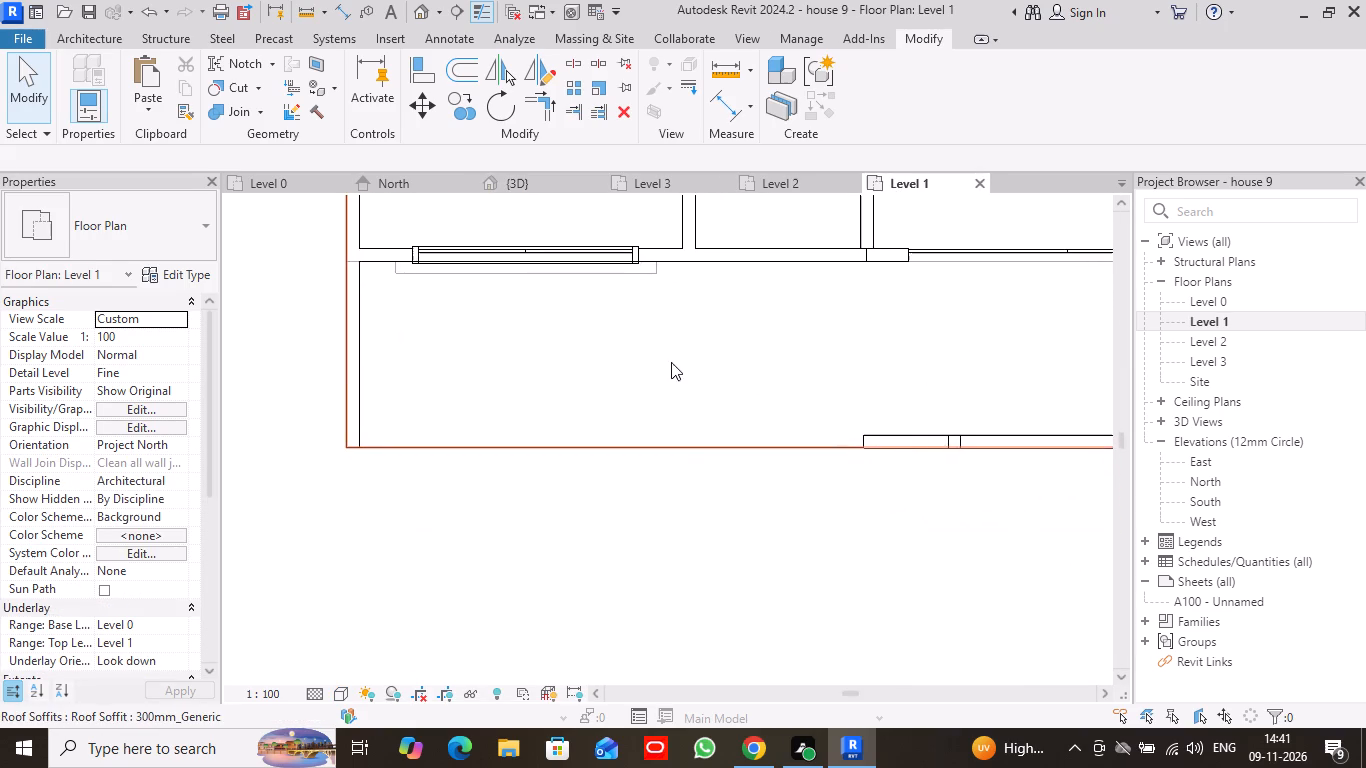
click(119, 40)
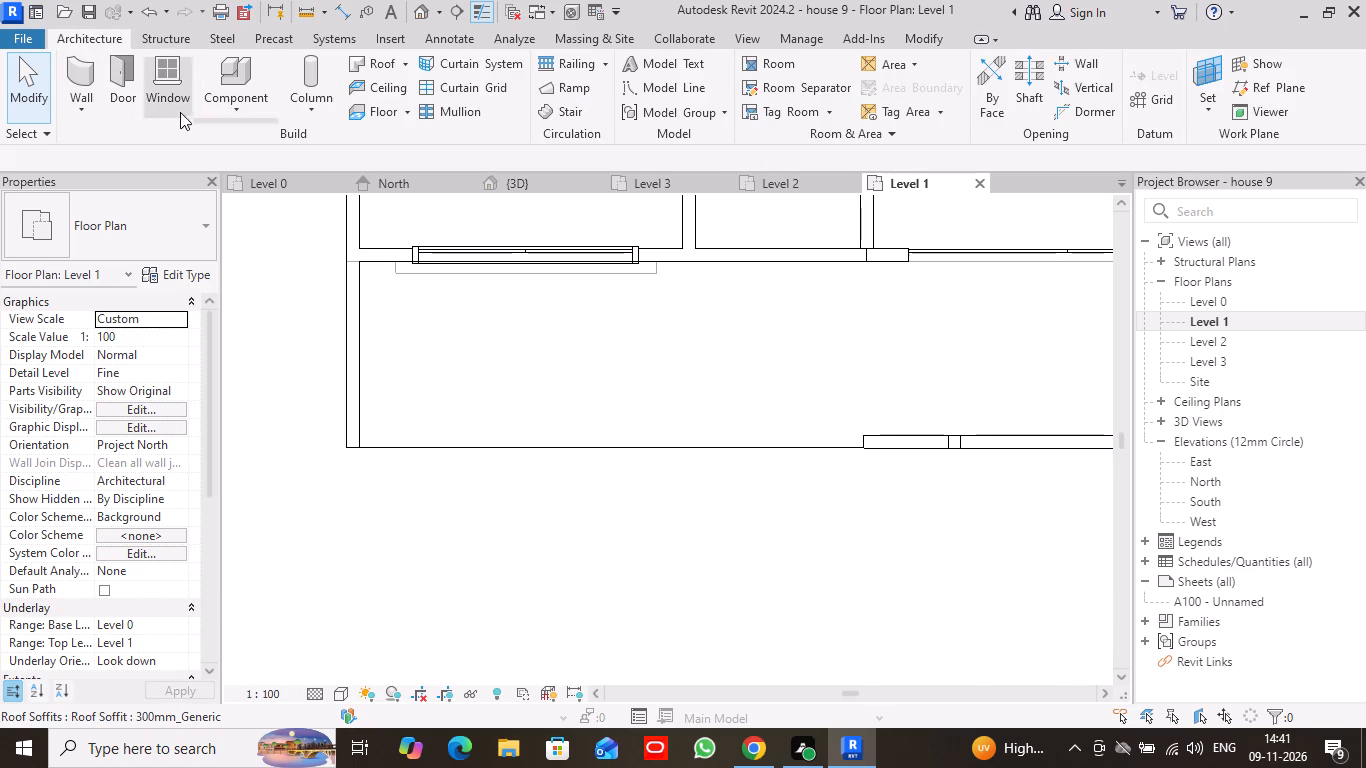
click(236, 112)
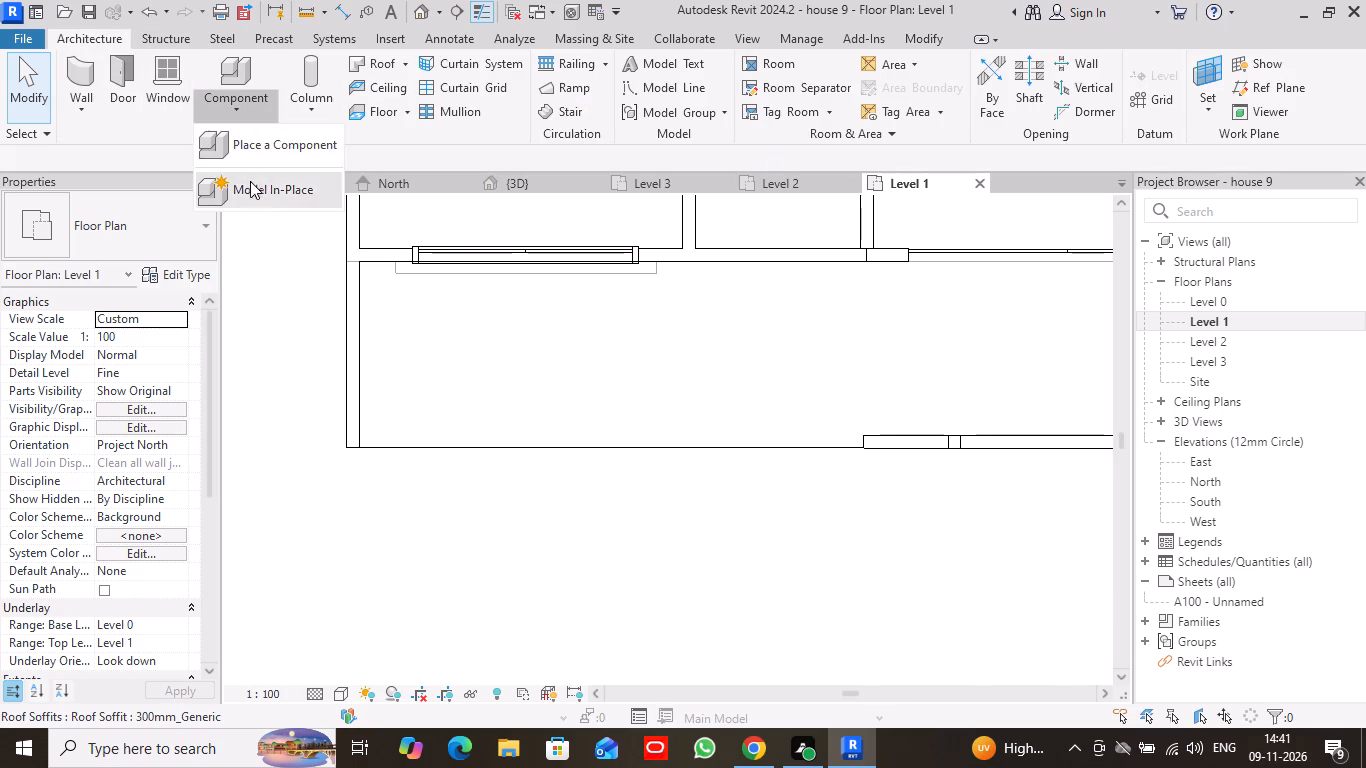
click(250, 181)
scroll(599, 301, down, 13)
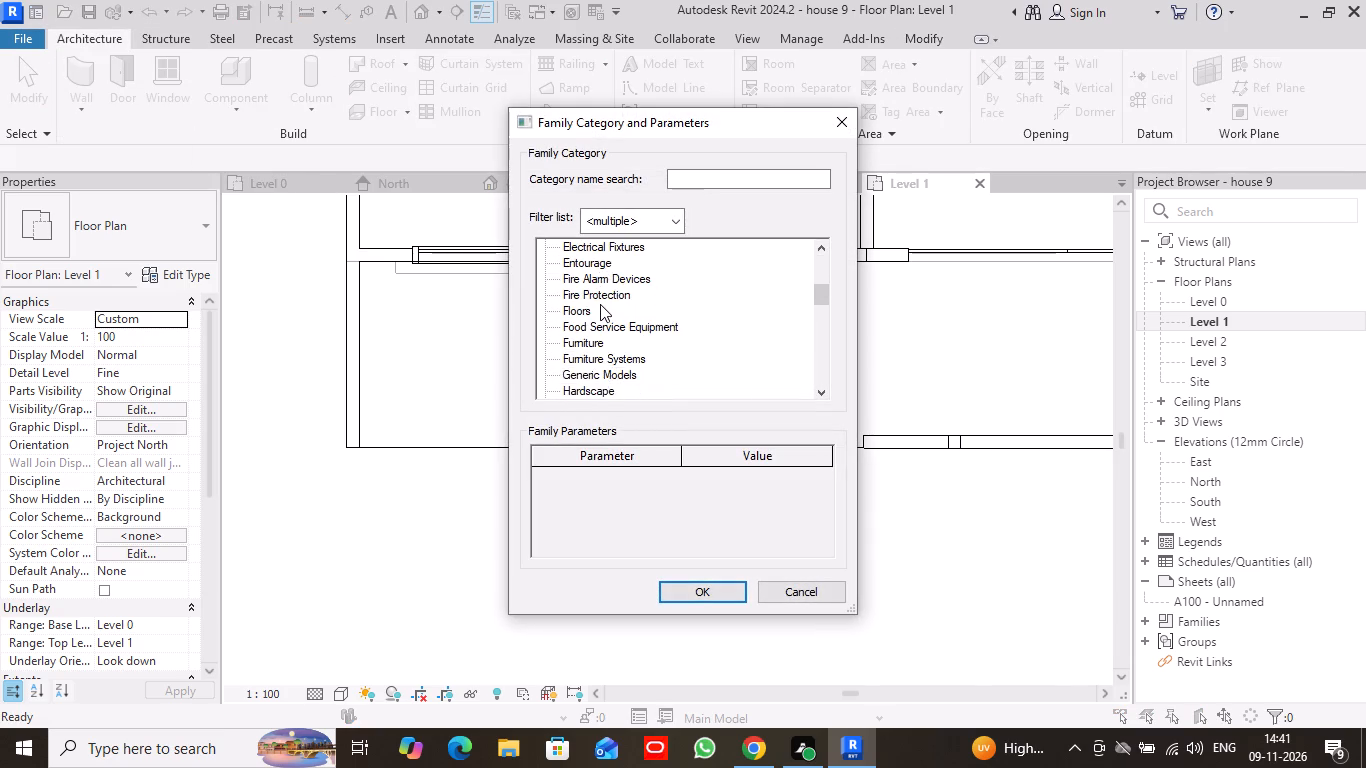
scroll(600, 304, down, 2)
click(611, 336)
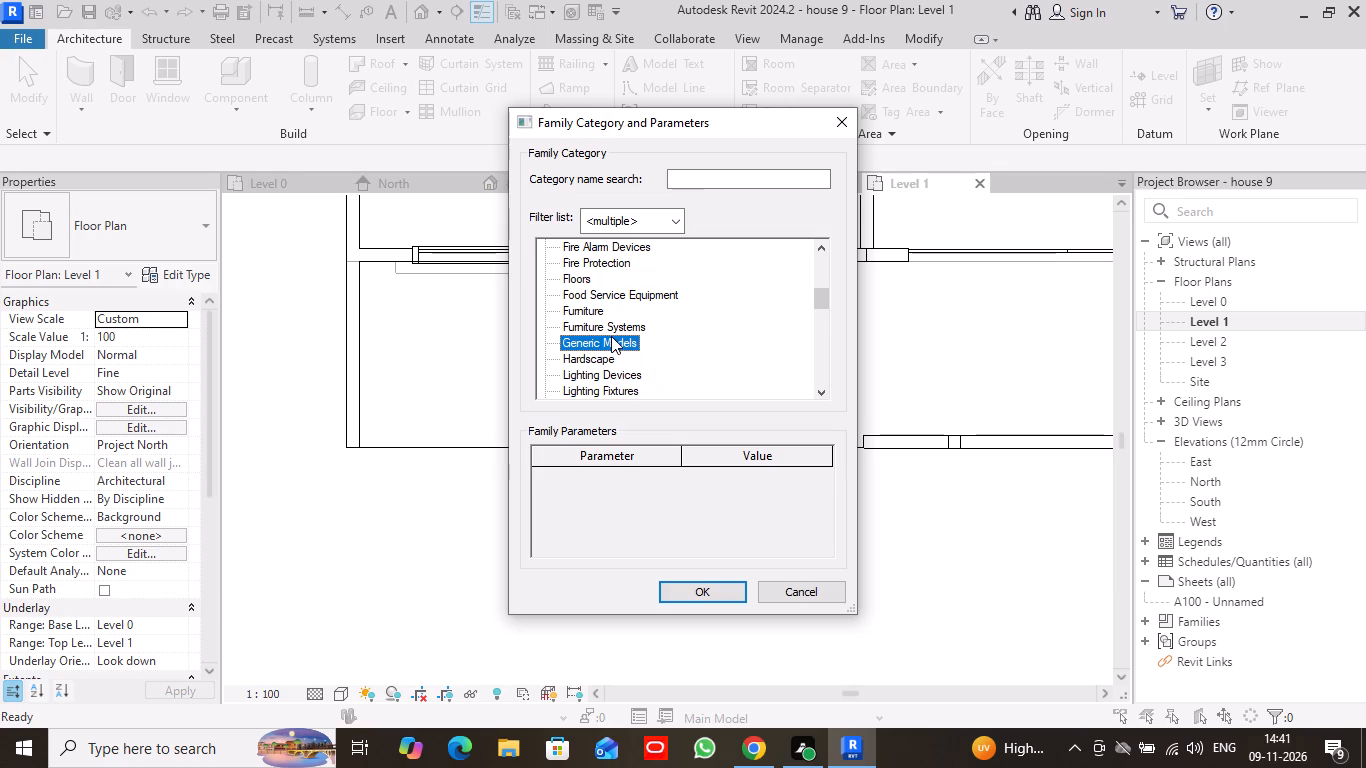
click(690, 591)
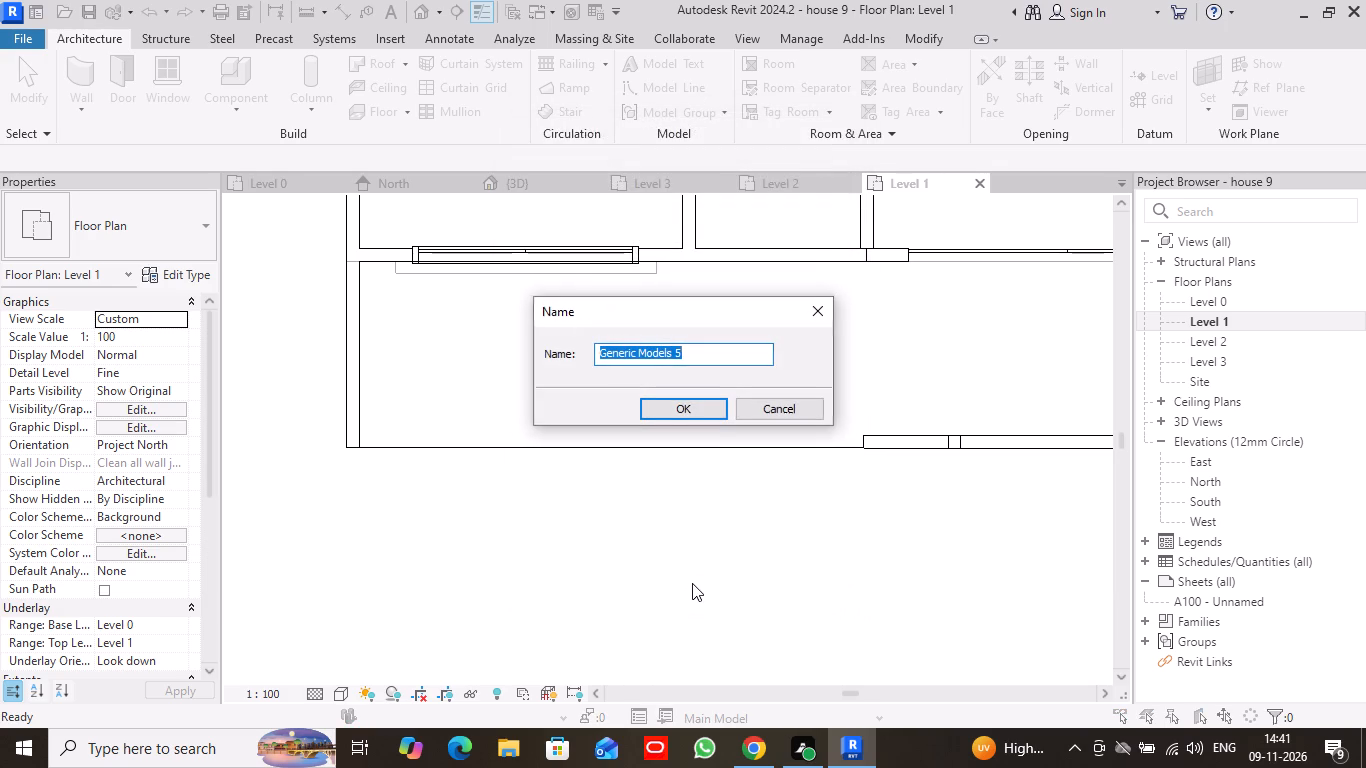
click(693, 413)
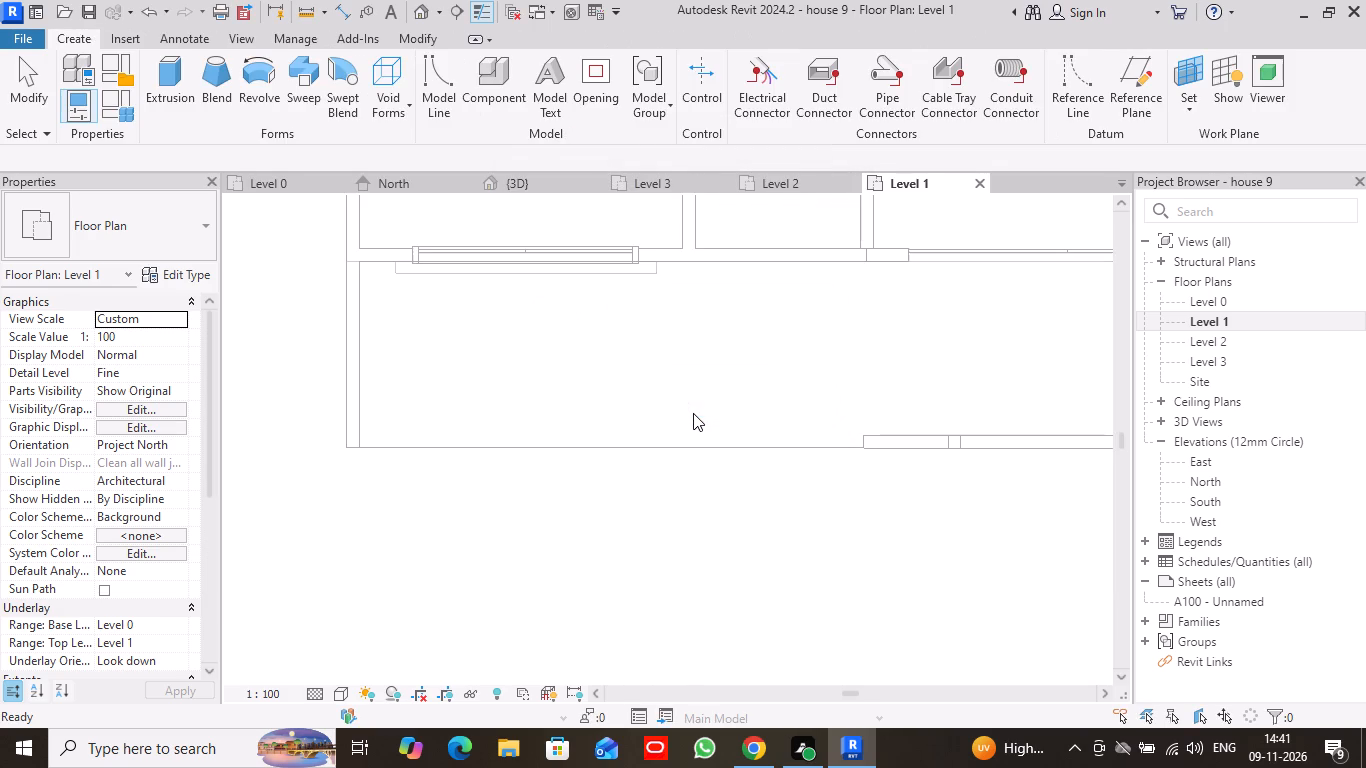
Start a solid extrusion with the 300mm_Generic roof soffit along the front balcony picked as its work plane.
click(175, 85)
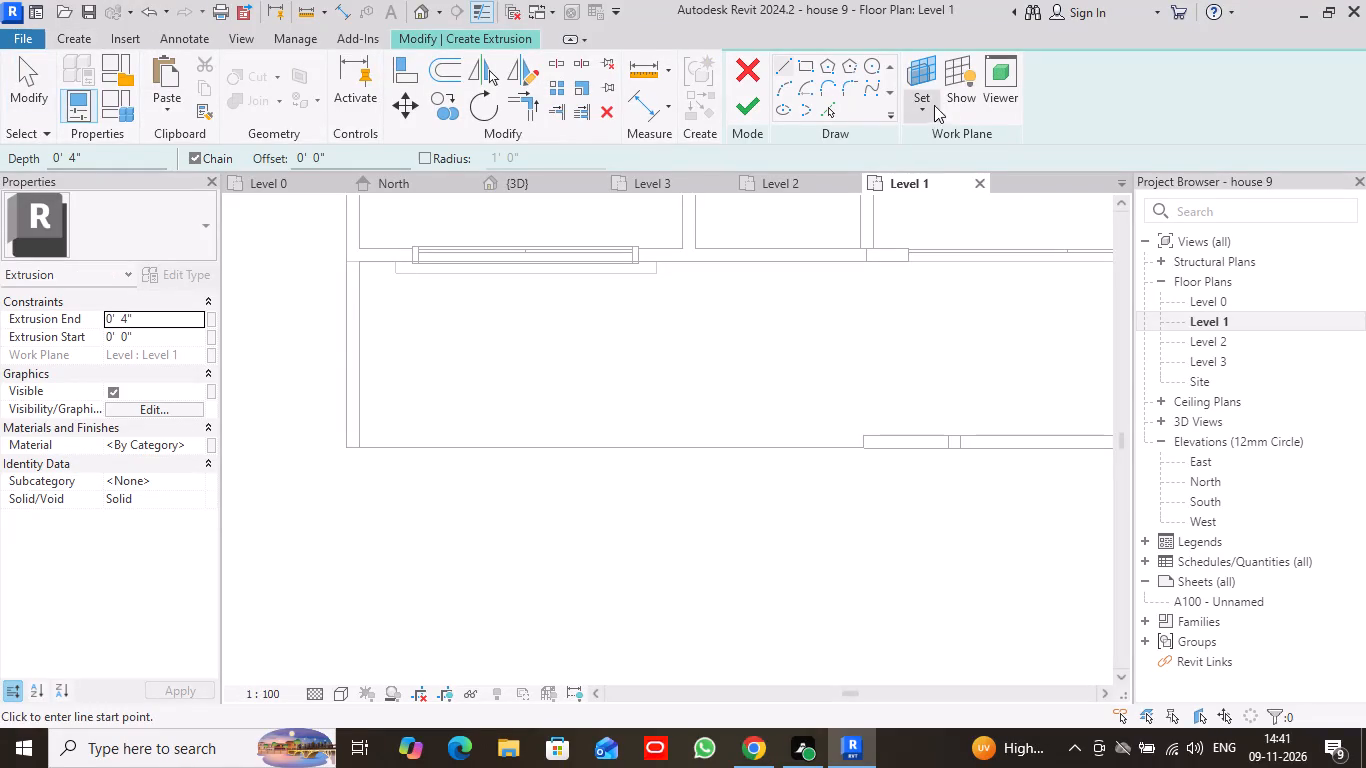
click(917, 108)
click(956, 183)
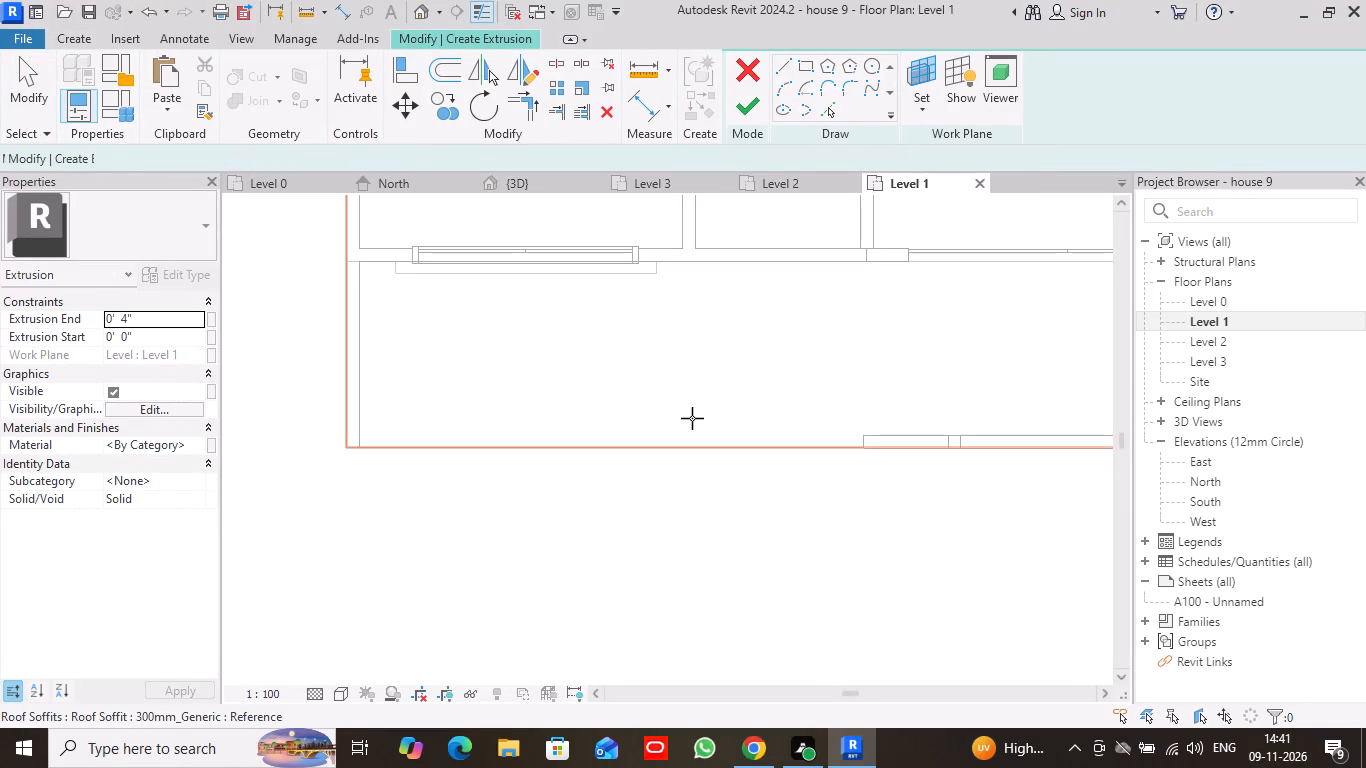
click(692, 418)
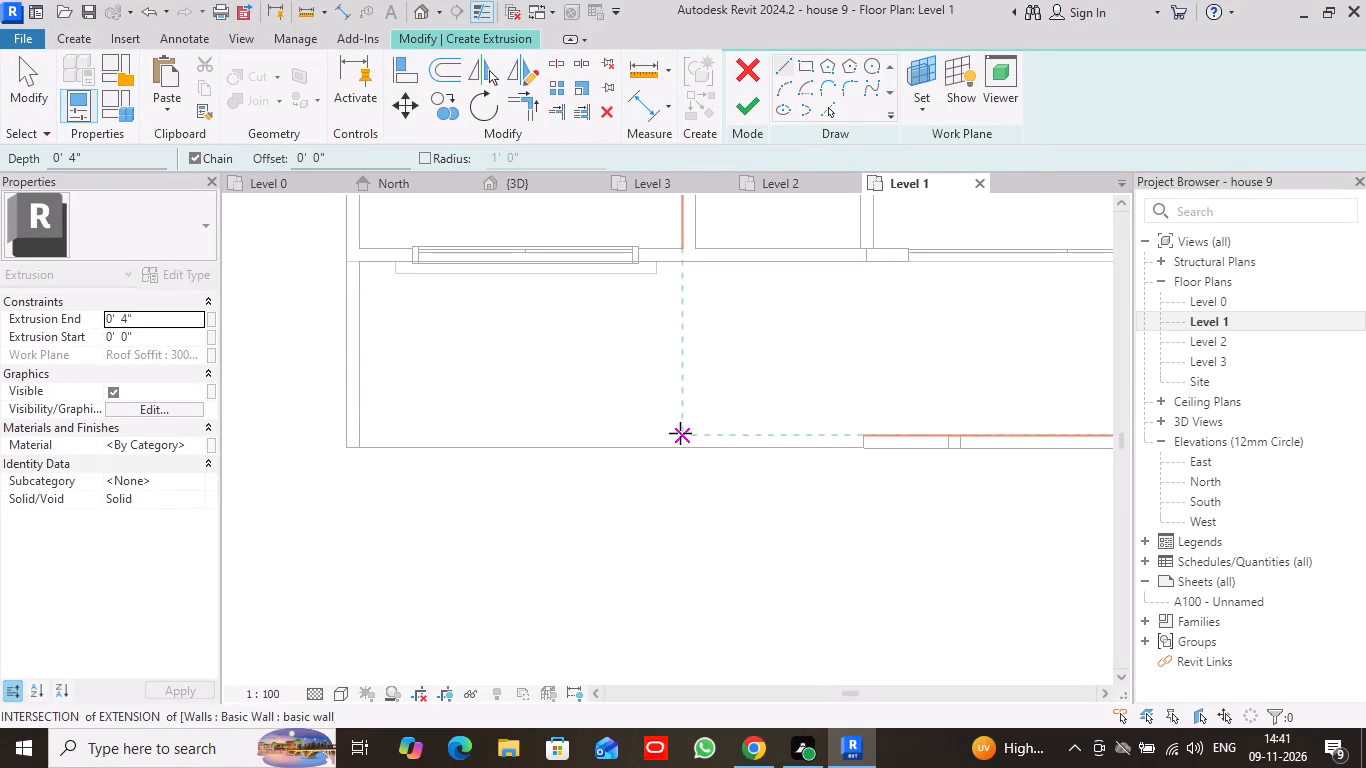
Sketch a rectangle about 4" by 2" just inside the balcony's front-left corner in plan.
click(801, 64)
scroll(394, 444, up, 3)
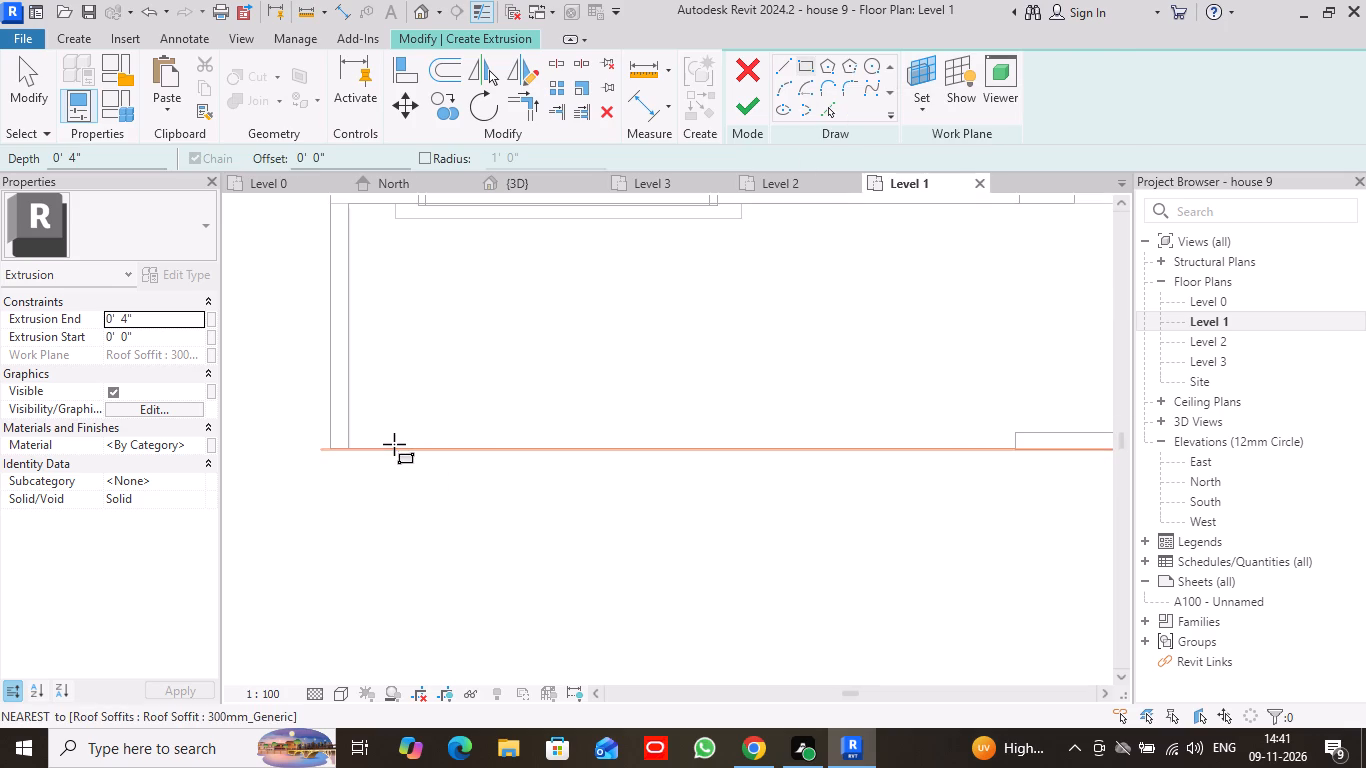
scroll(394, 444, up, 2)
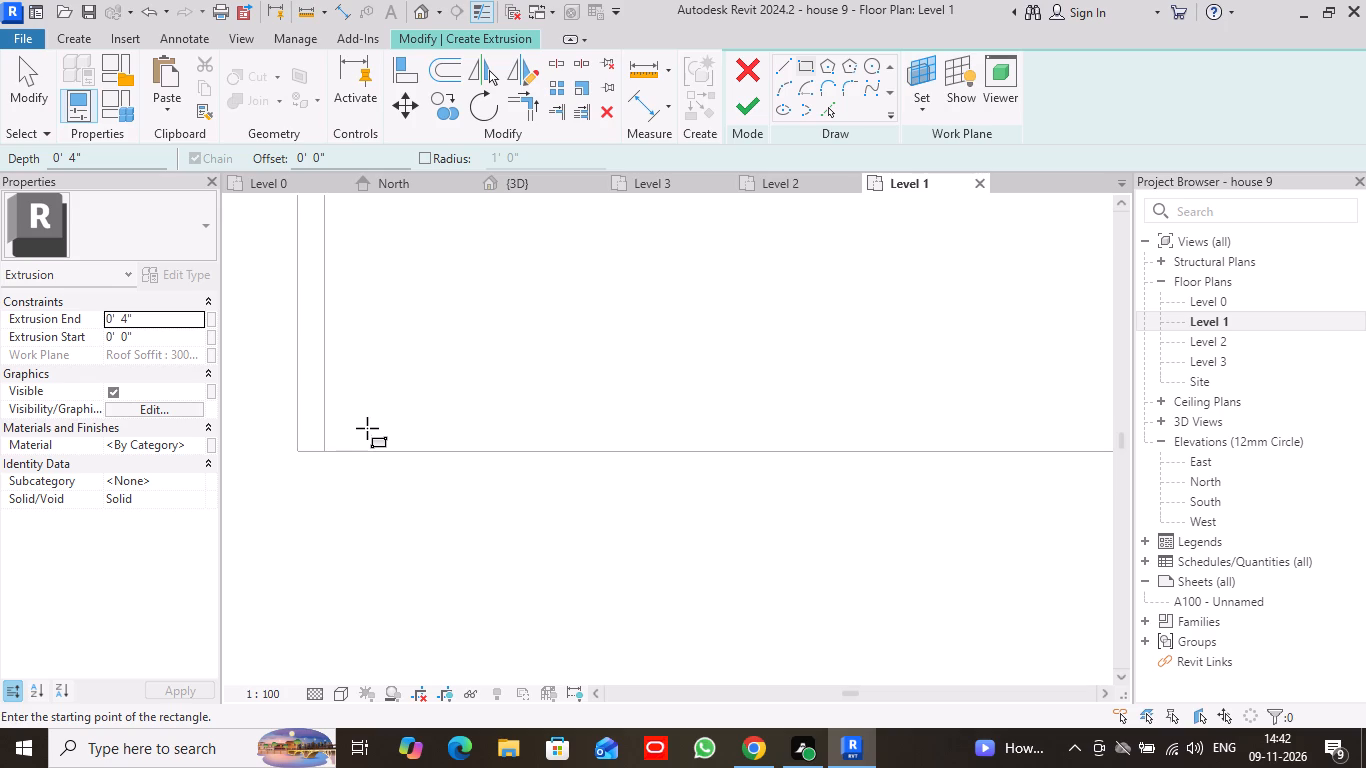
click(367, 428)
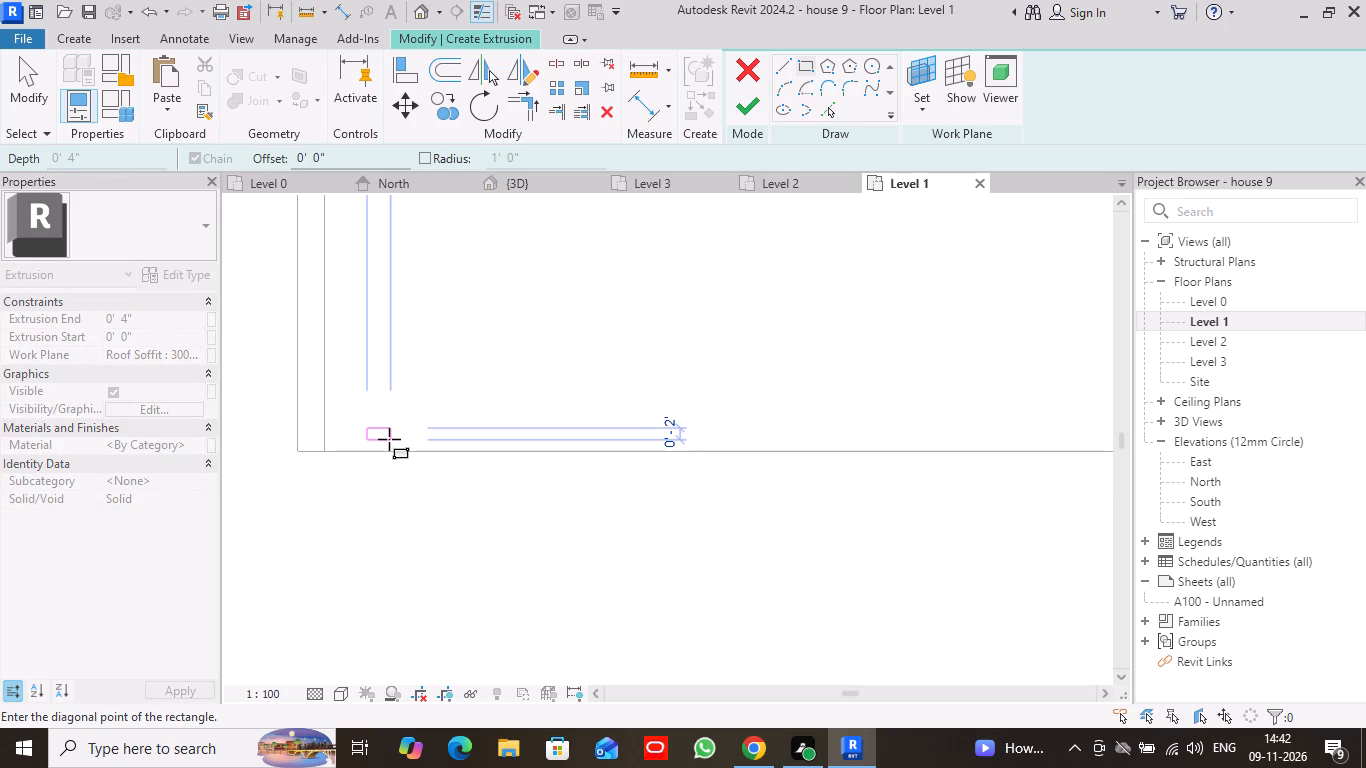
click(389, 439)
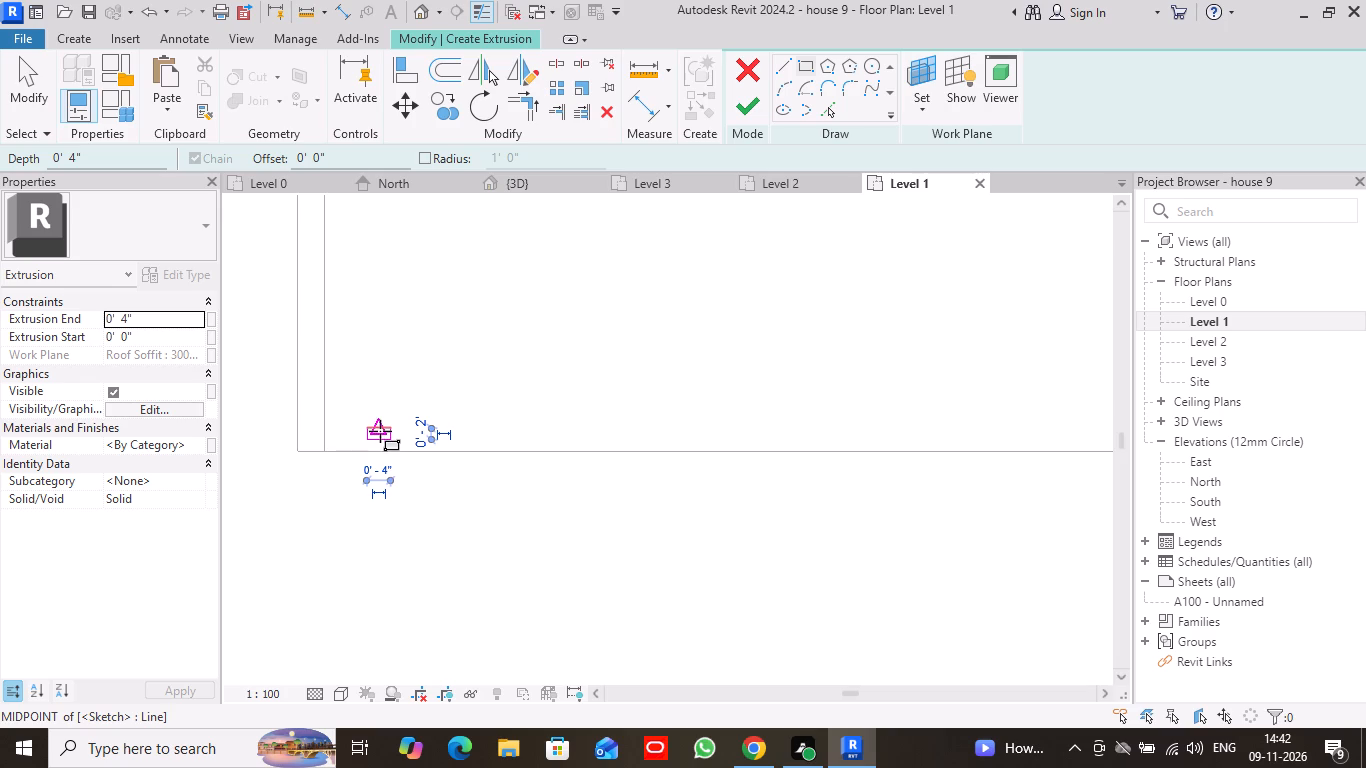
drag(380, 427, 379, 436)
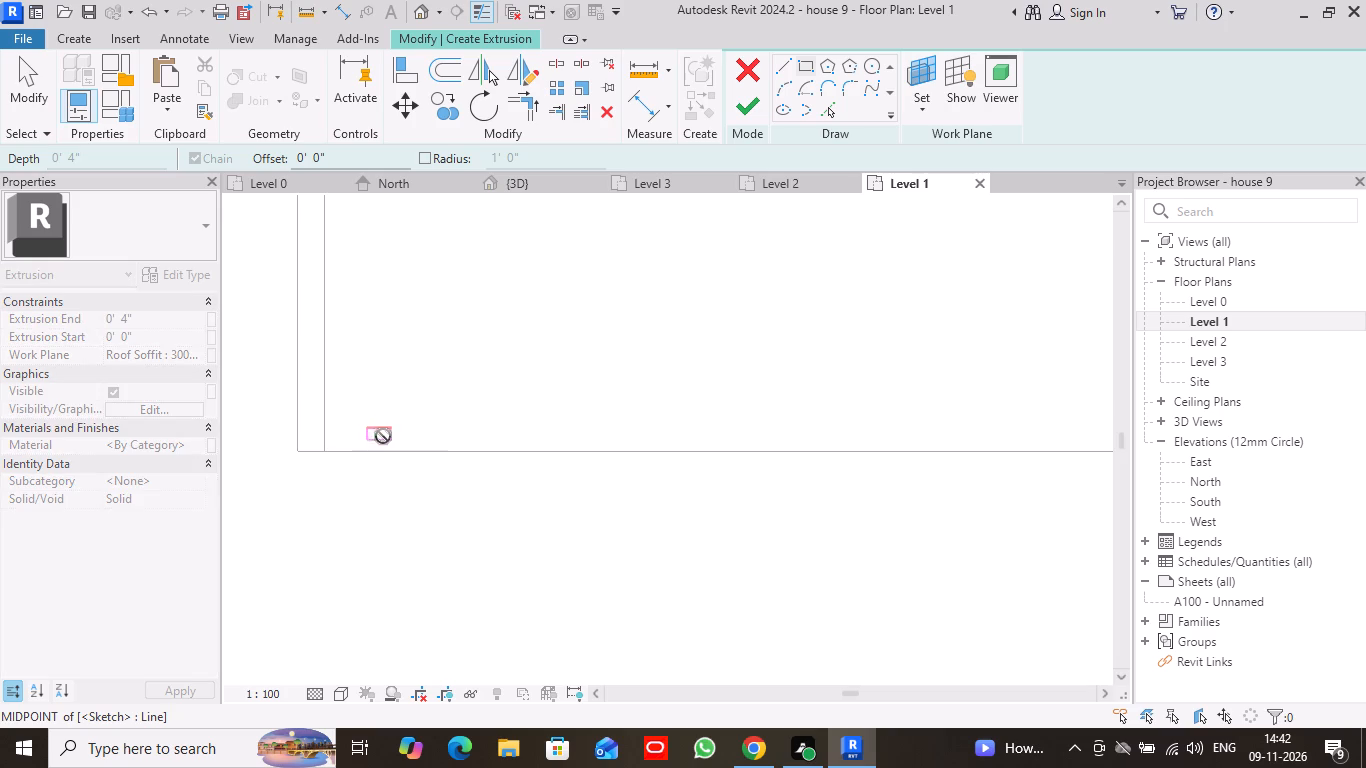
scroll(437, 417, up, 3)
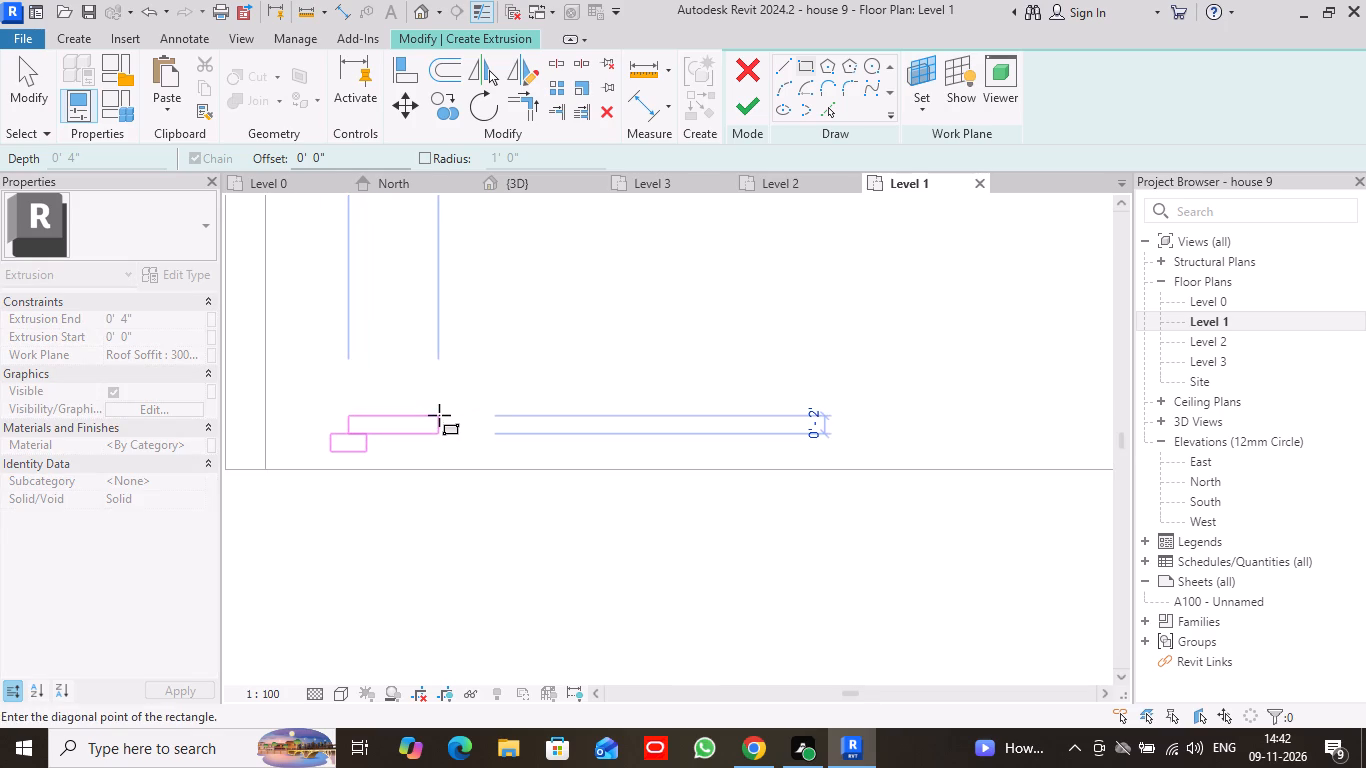
key(Escape)
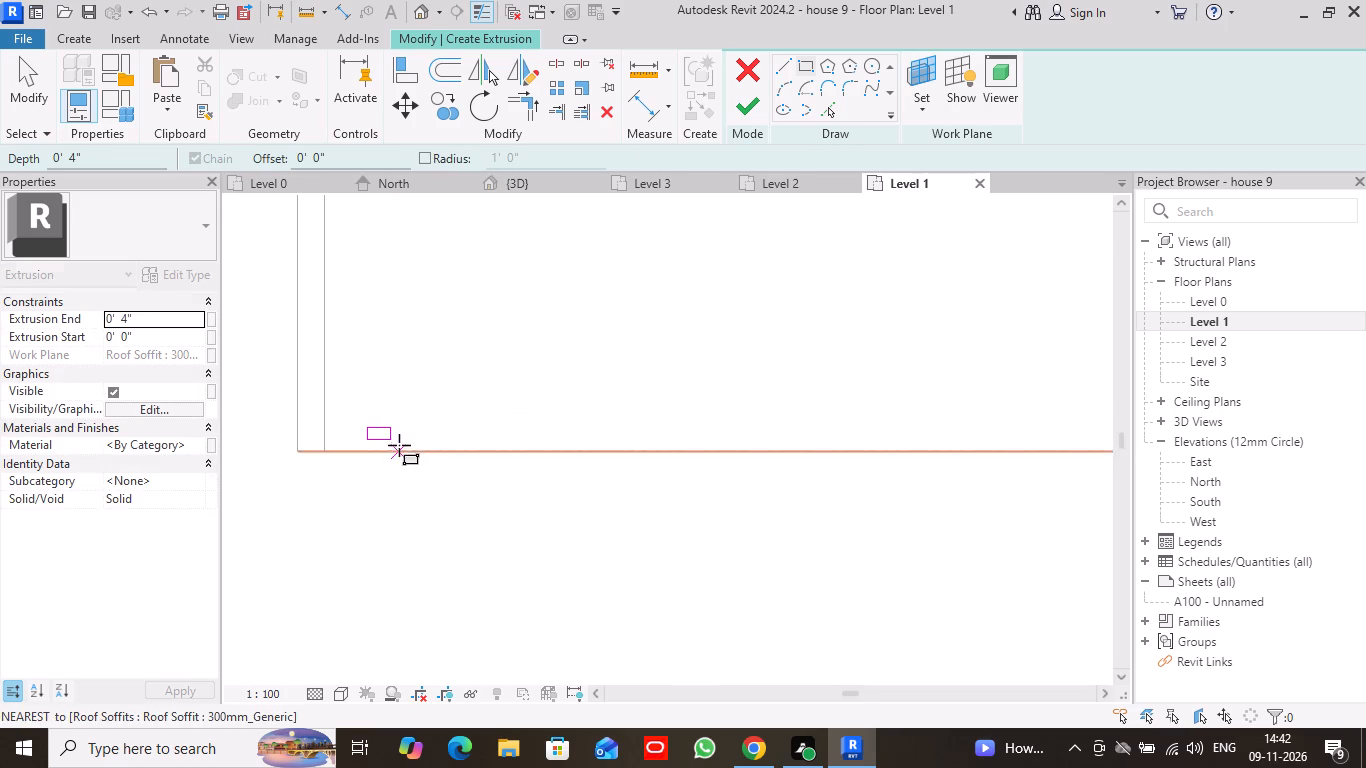
Sketch a second rectangle about 4" by 2" a short gap to the right of the first, level with it along the balcony's front edge.
scroll(399, 444, up, 2)
scroll(403, 444, down, 6)
scroll(533, 494, down, 1)
middle_drag(543, 502, 538, 483)
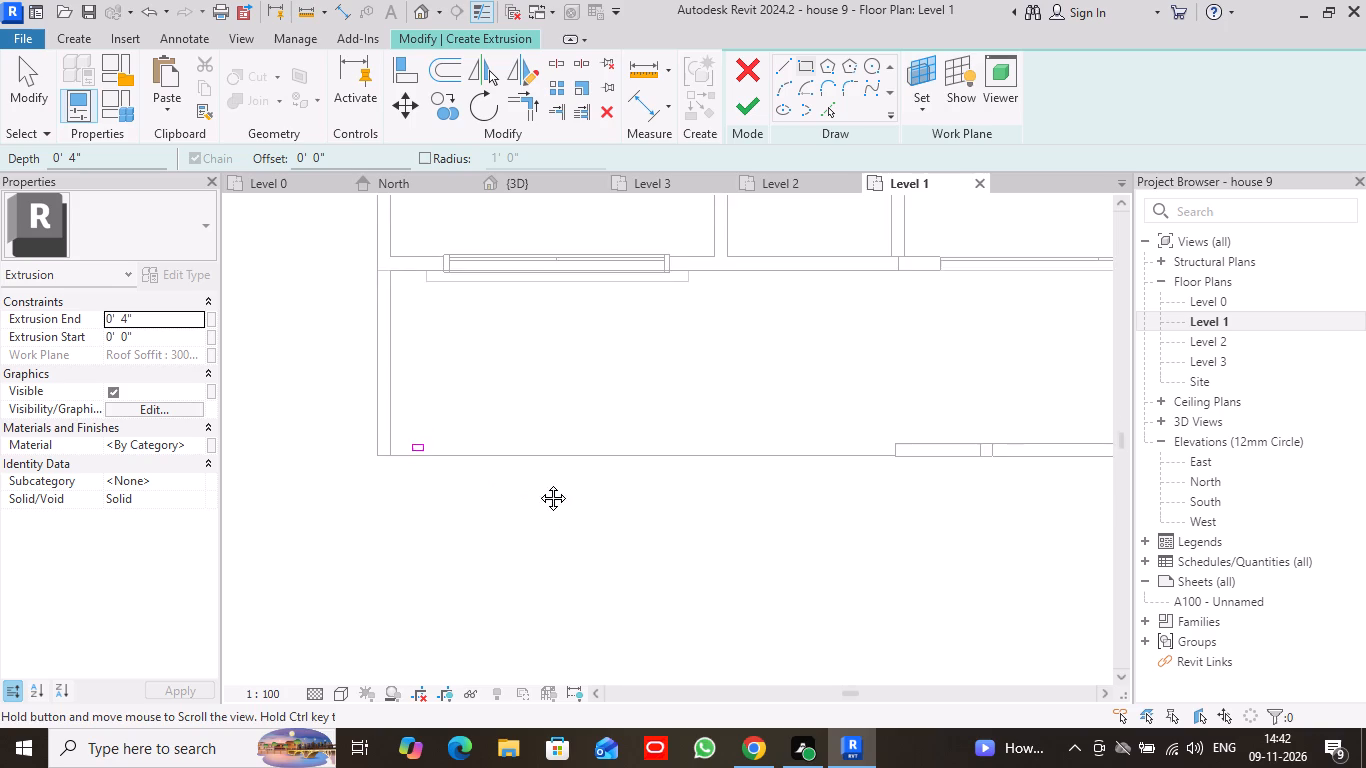
middle_drag(538, 483, 507, 452)
scroll(399, 450, up, 7)
middle_drag(410, 364, 417, 432)
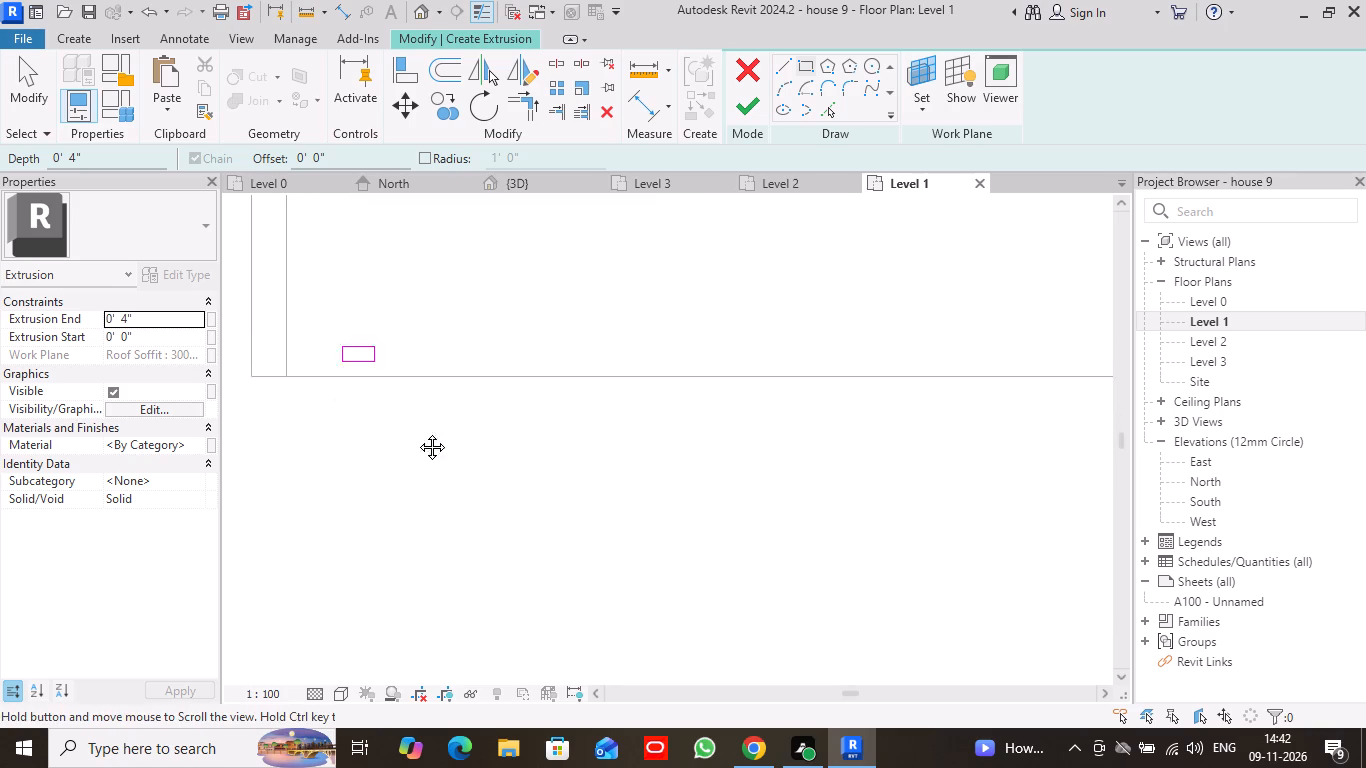
middle_drag(417, 432, 445, 486)
scroll(445, 486, up, 2)
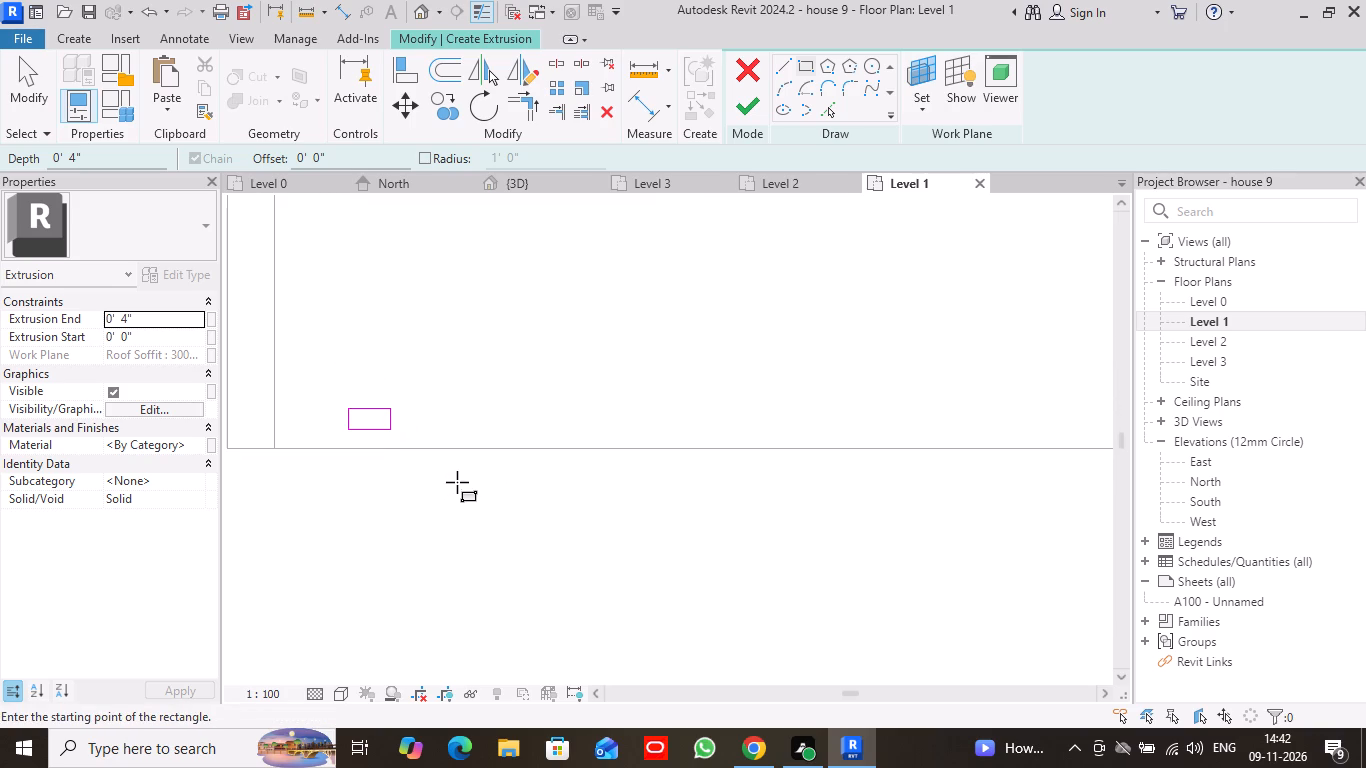
click(441, 411)
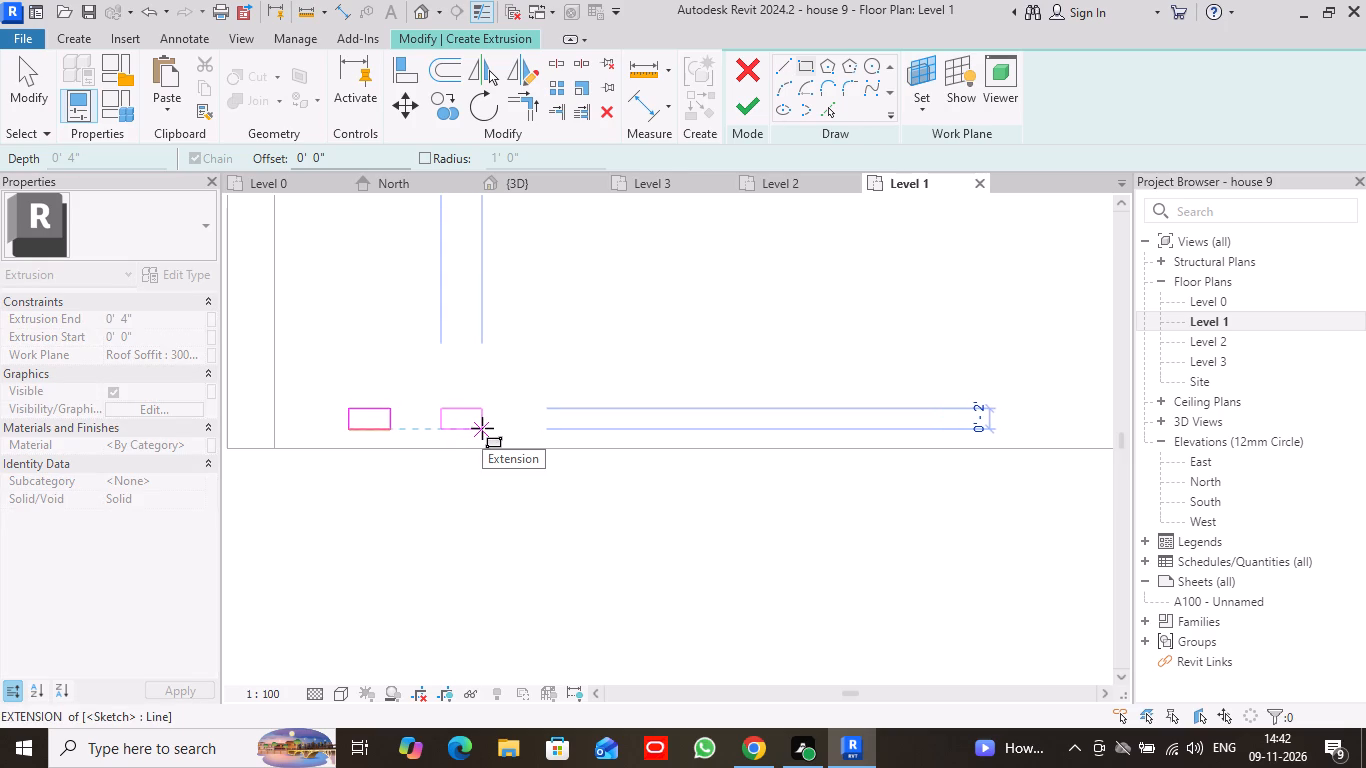
click(482, 428)
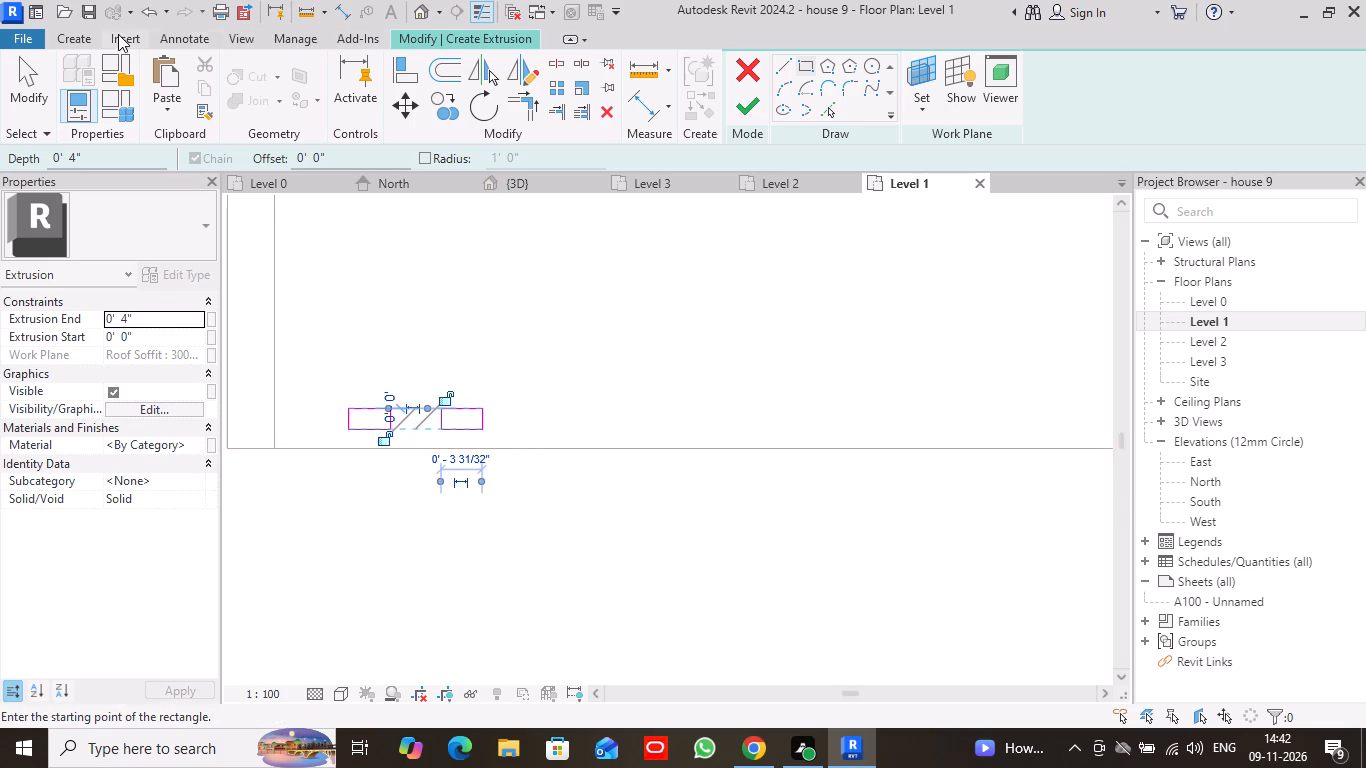
Copy the second rectangle four times in a level row along the balcony's front edge, spaced about 8" to 9", and finish the extrusion sketch.
click(29, 78)
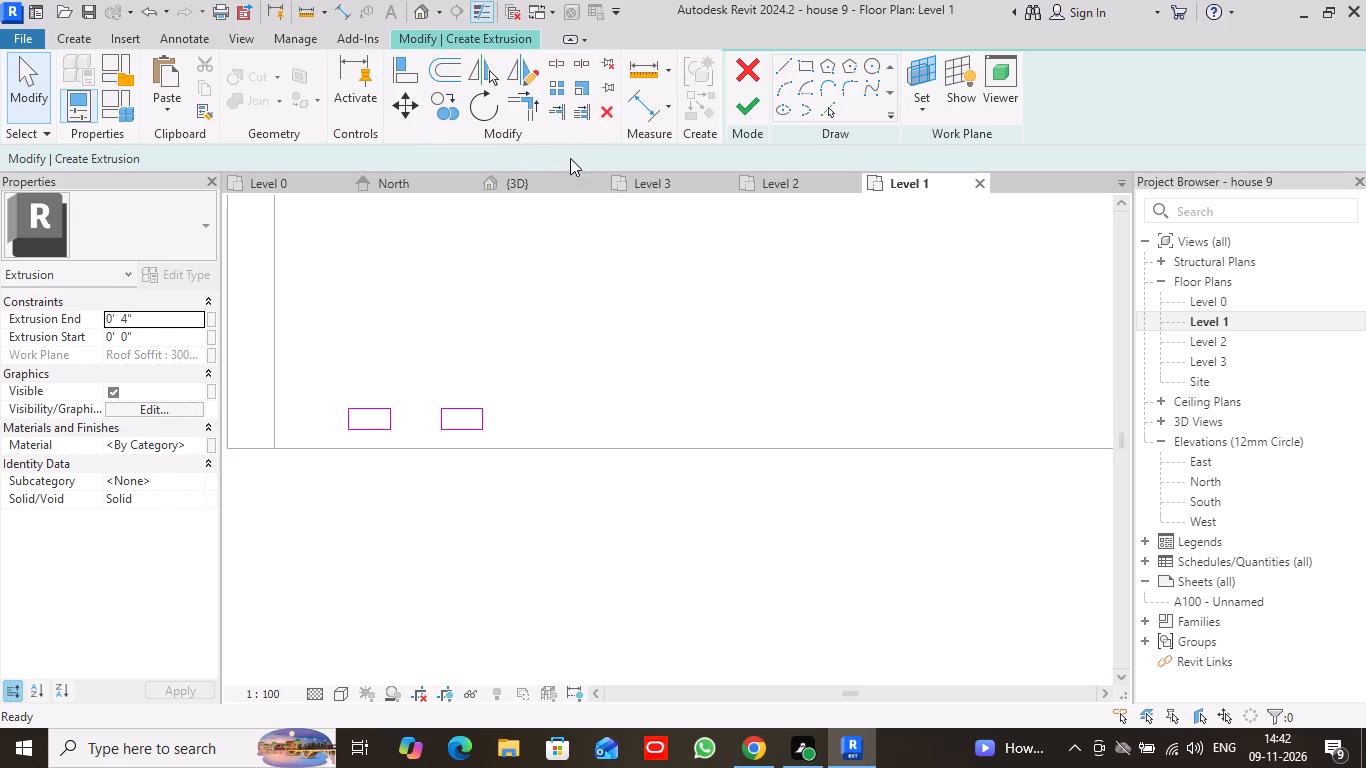
click(449, 110)
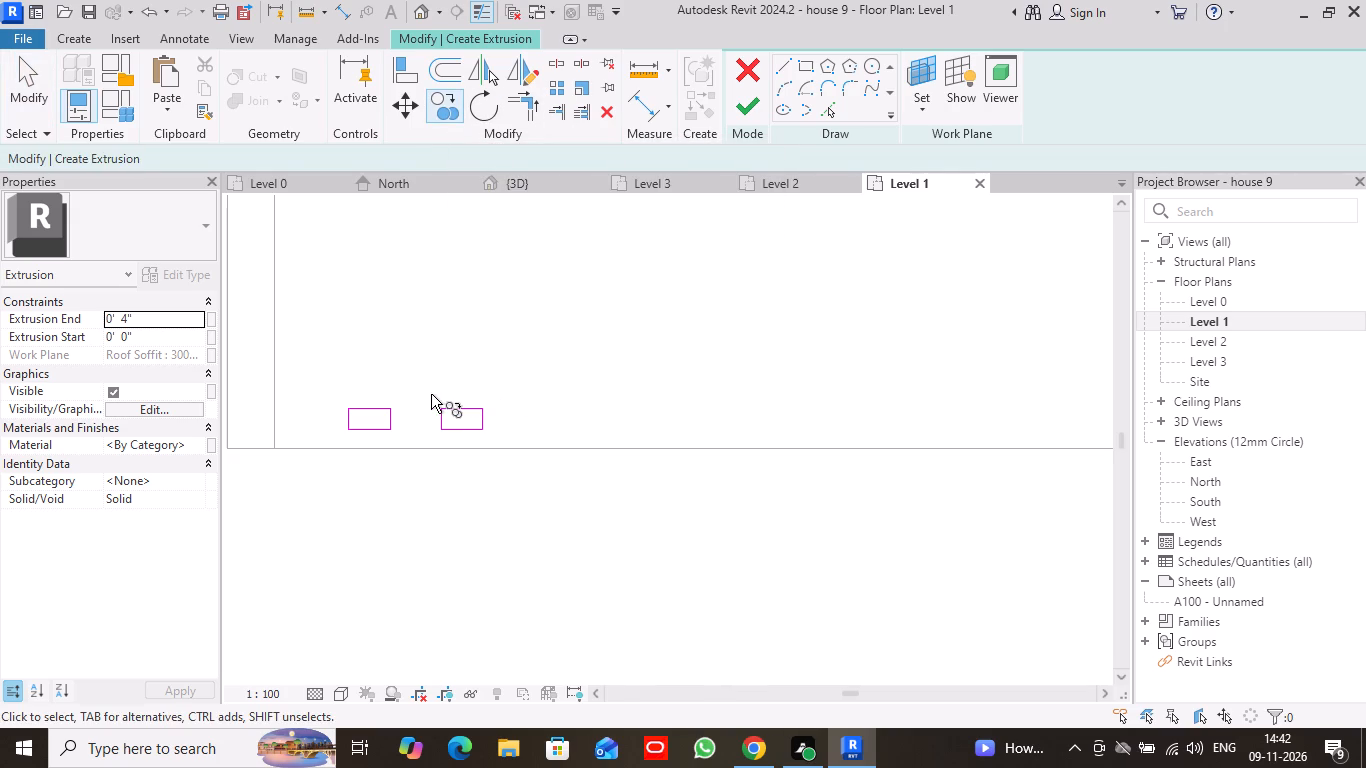
click(431, 394)
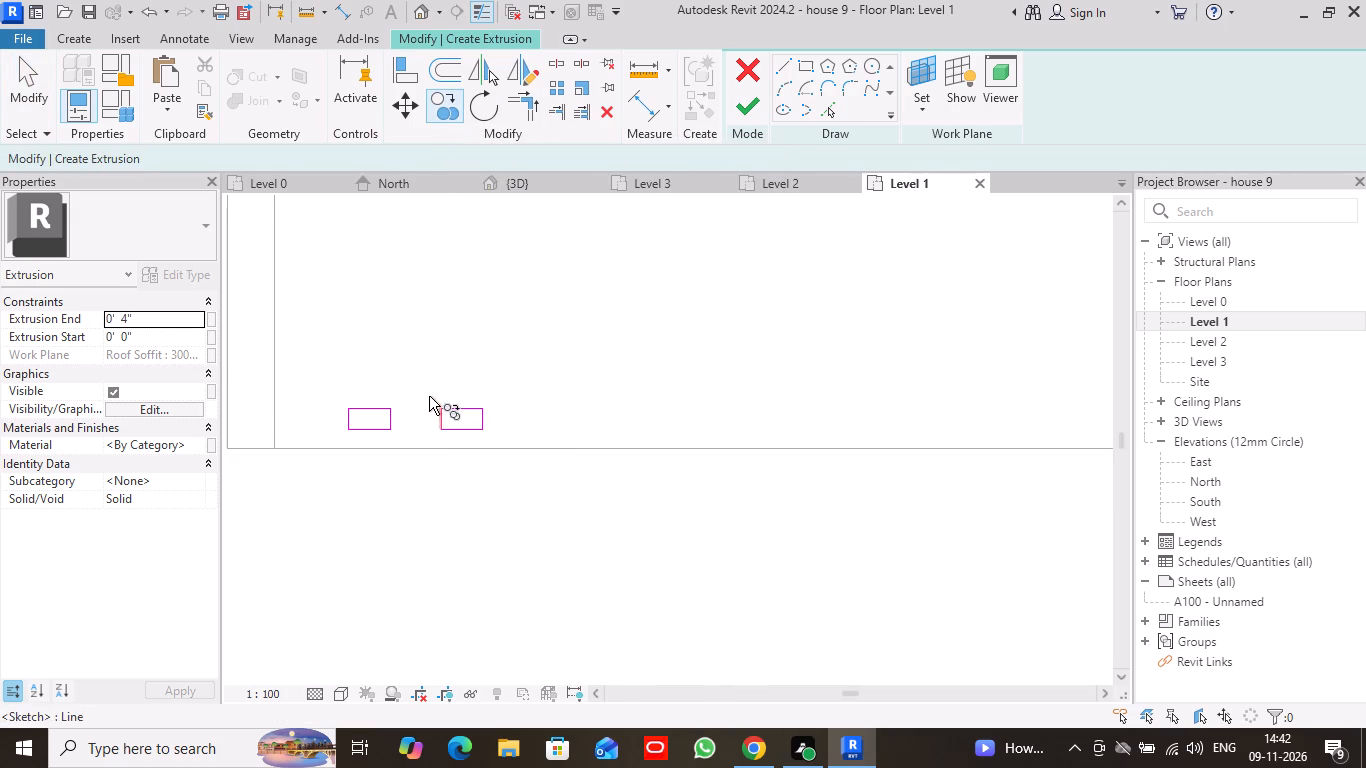
drag(426, 393, 499, 440)
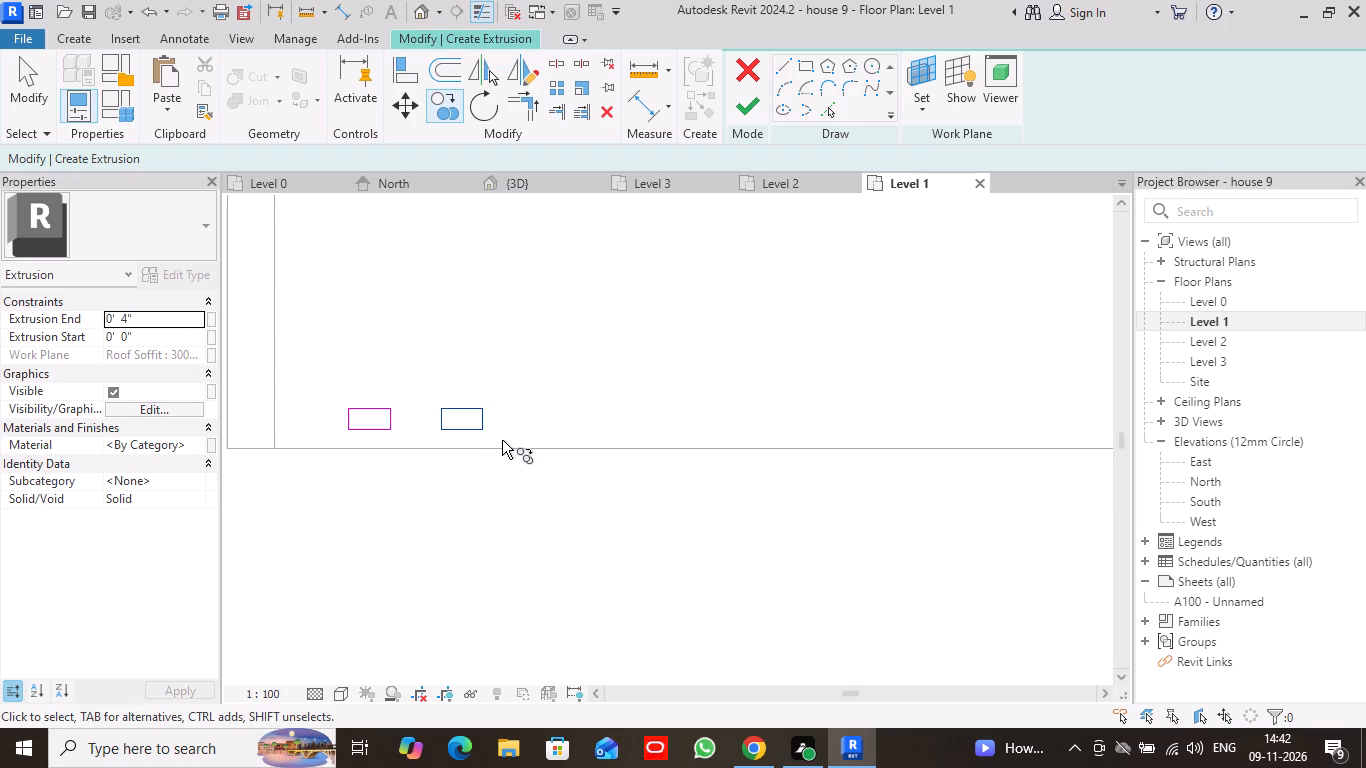
key(Return)
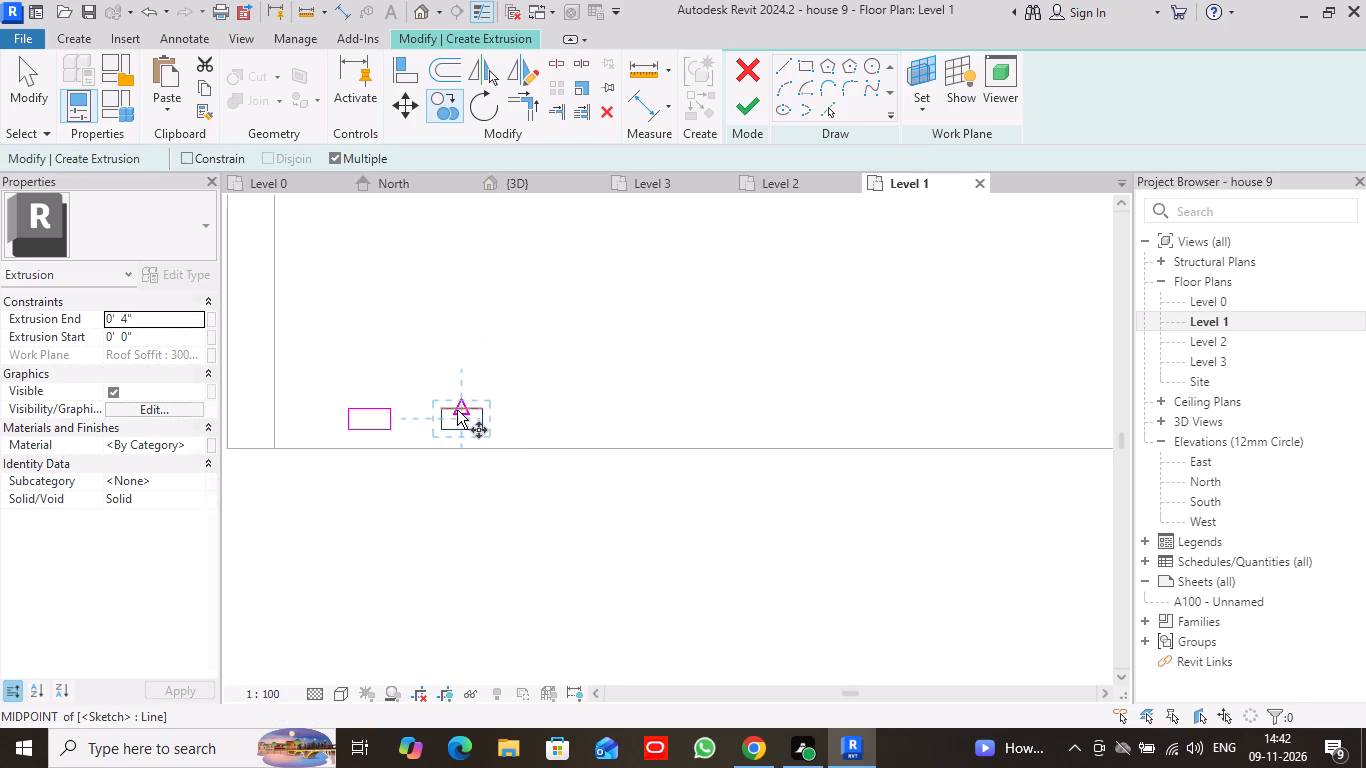
click(461, 406)
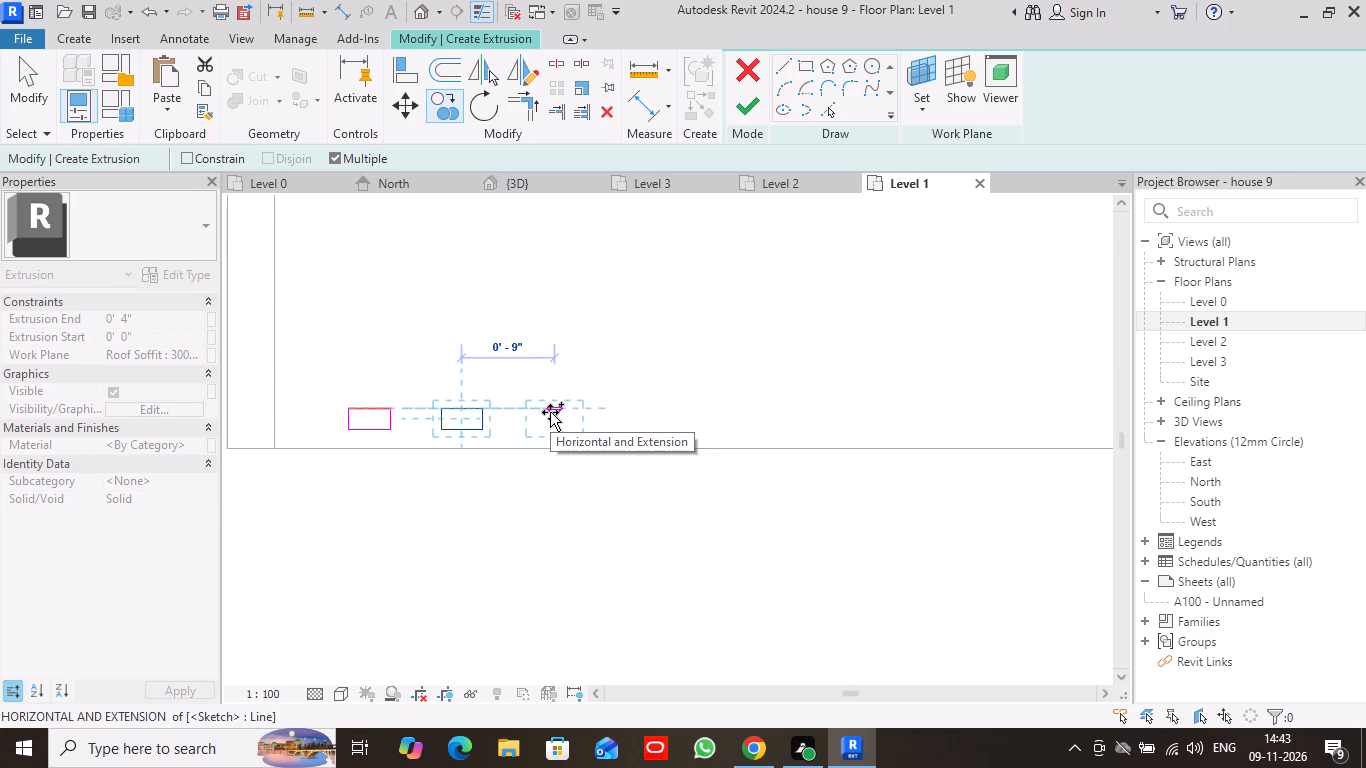
click(550, 412)
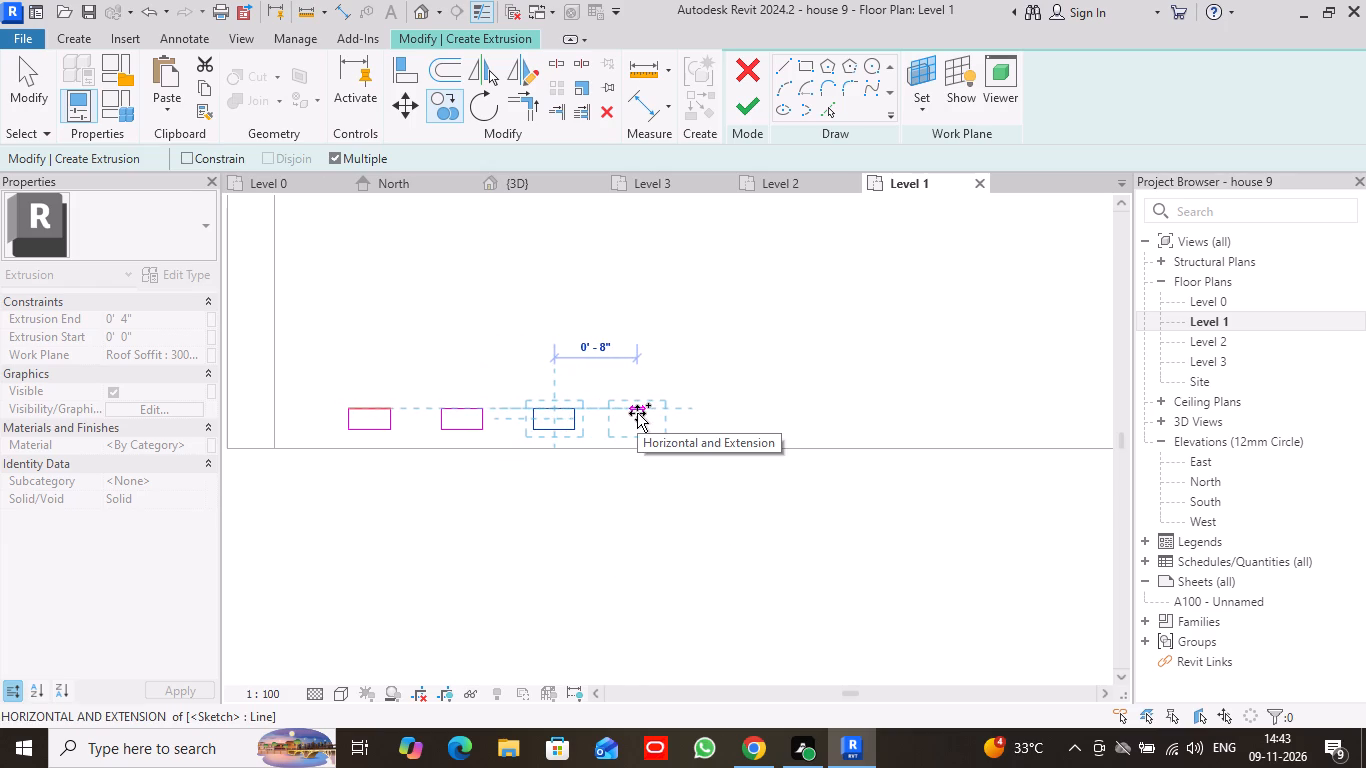
click(637, 413)
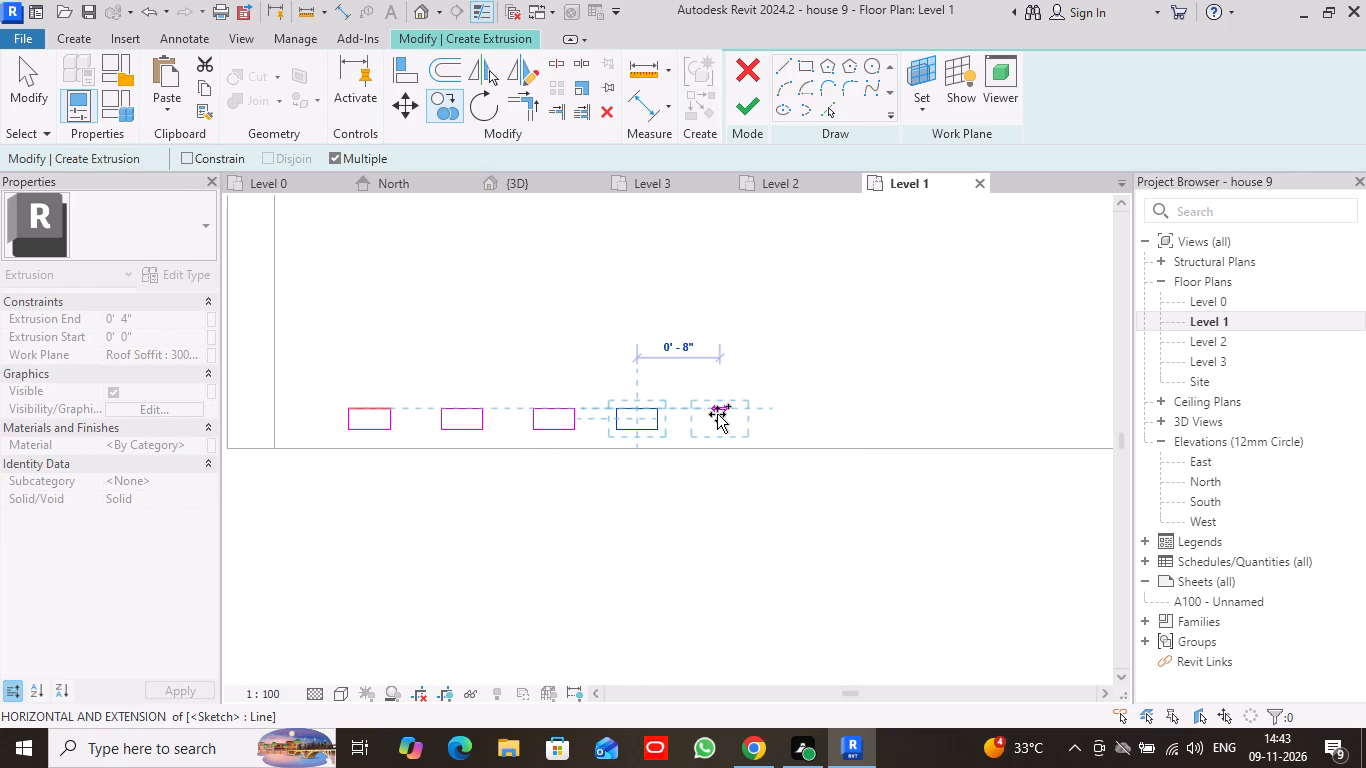
click(717, 414)
scroll(723, 417, down, 9)
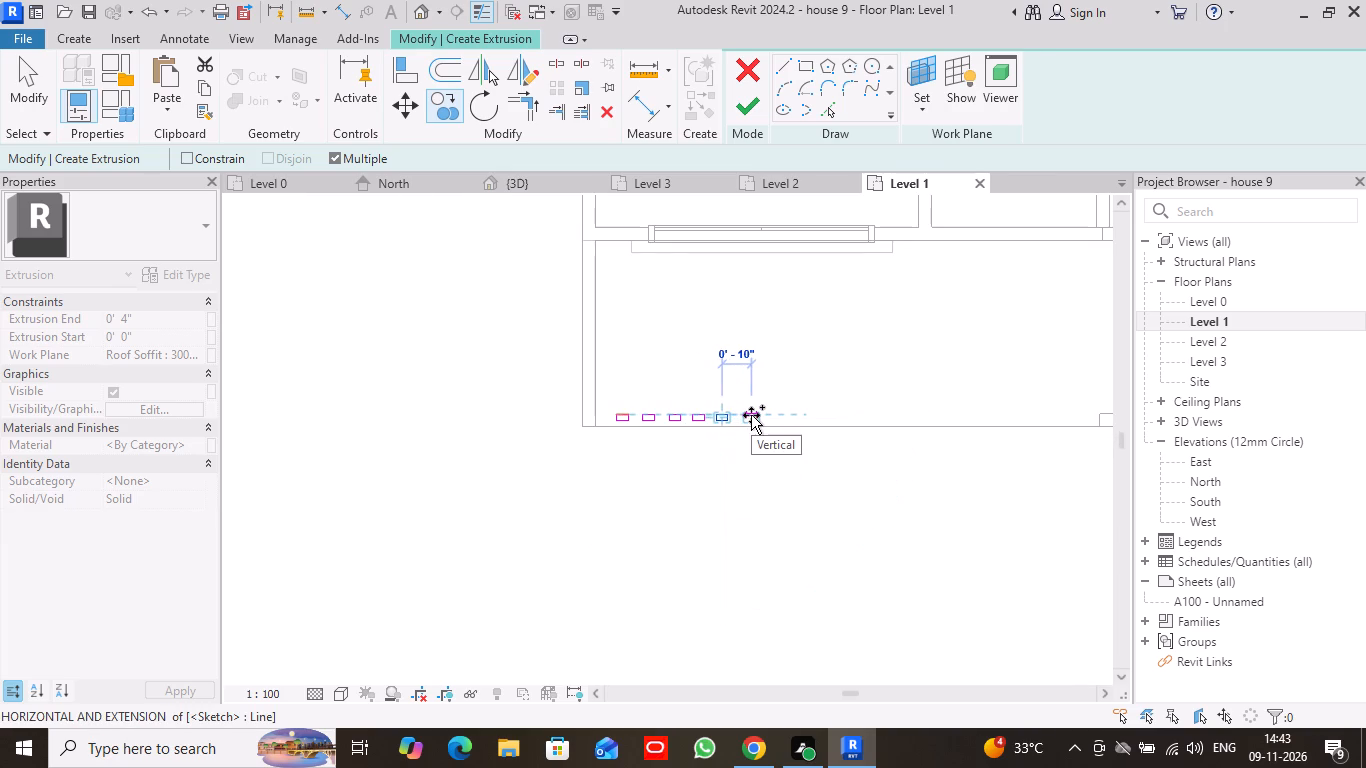
scroll(751, 415, up, 6)
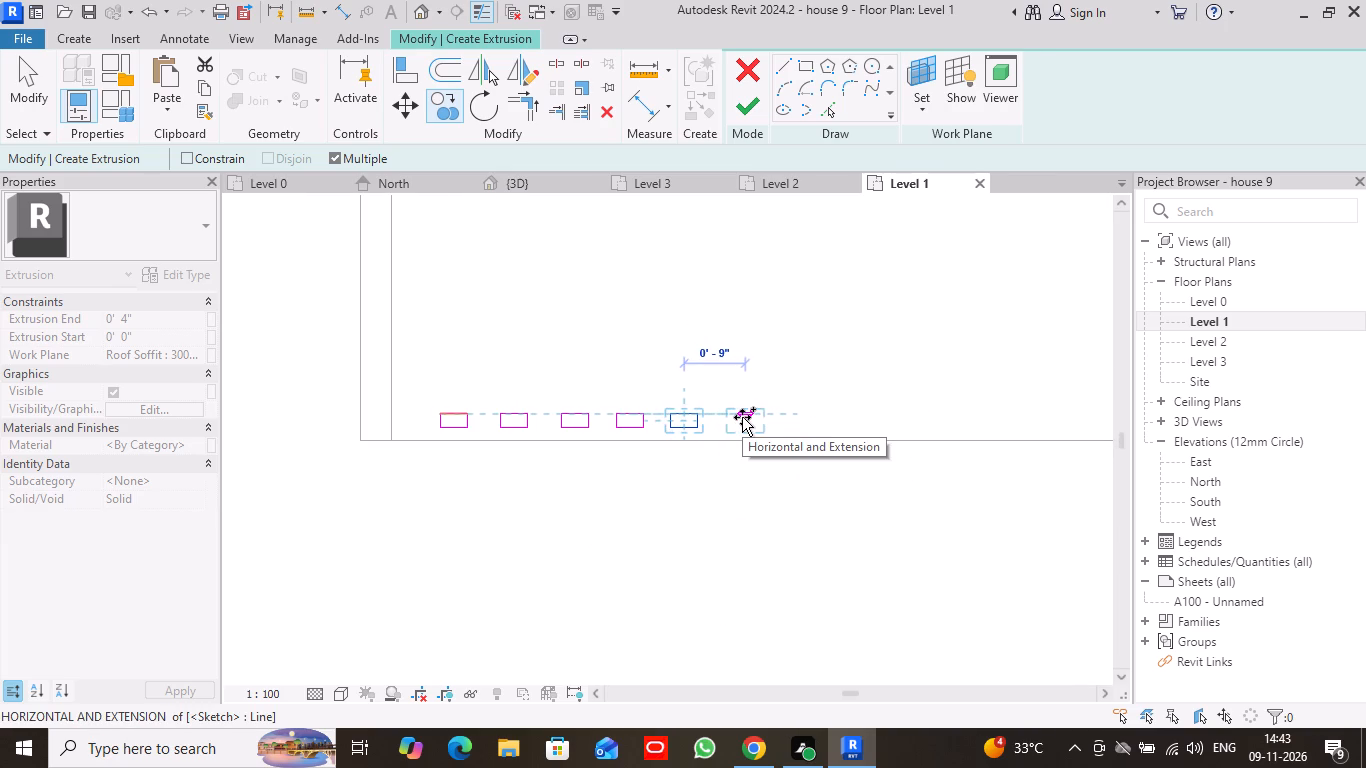
click(742, 417)
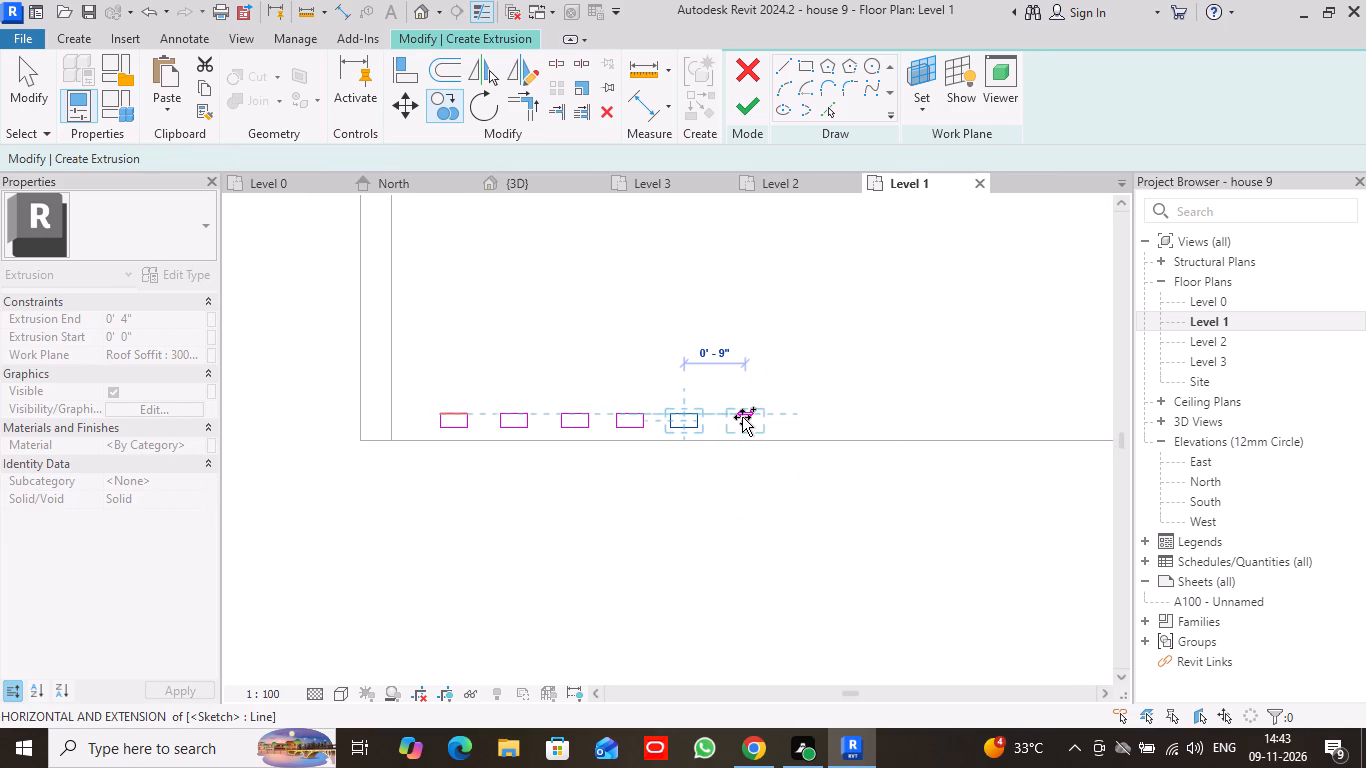
click(742, 100)
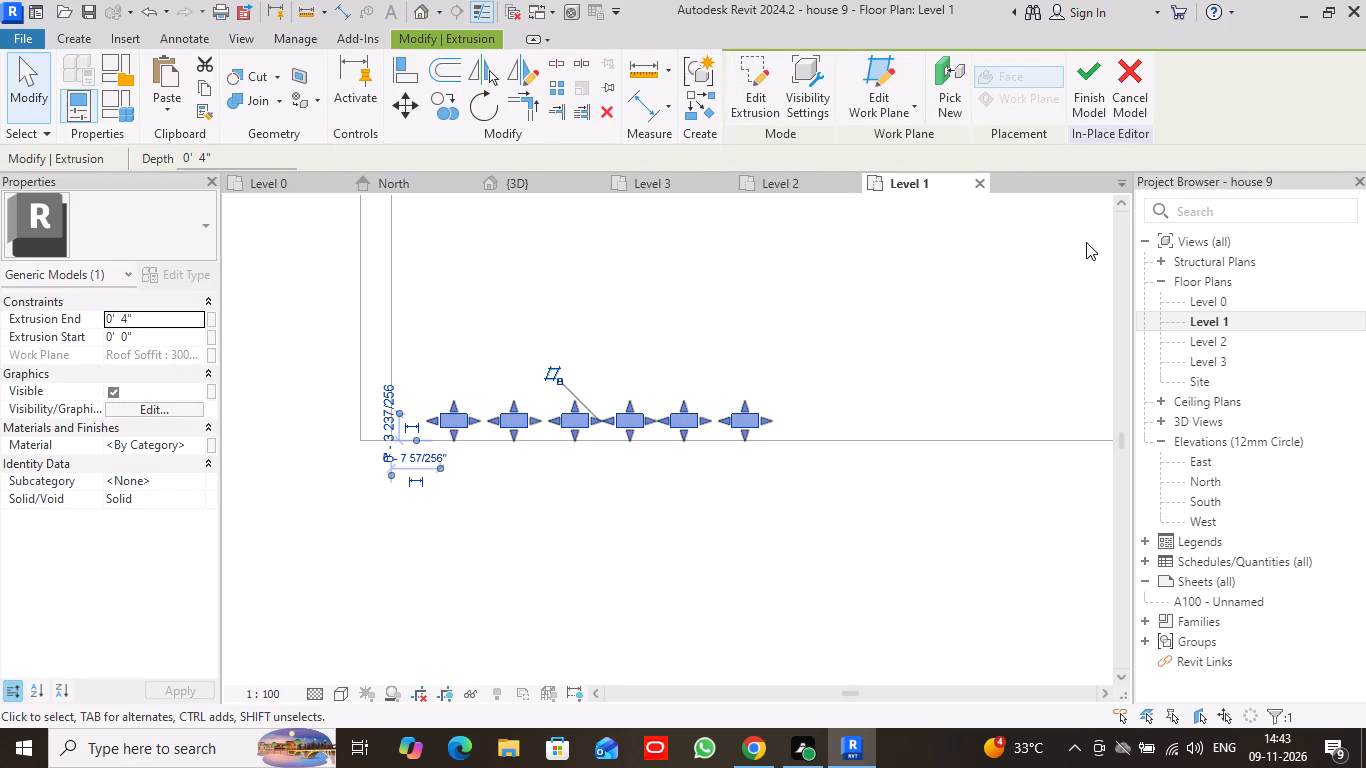
In the 3D view, stretch the six posts upward from the balcony to the underside of the roof band, making the extrusion end 10' 6".
click(555, 184)
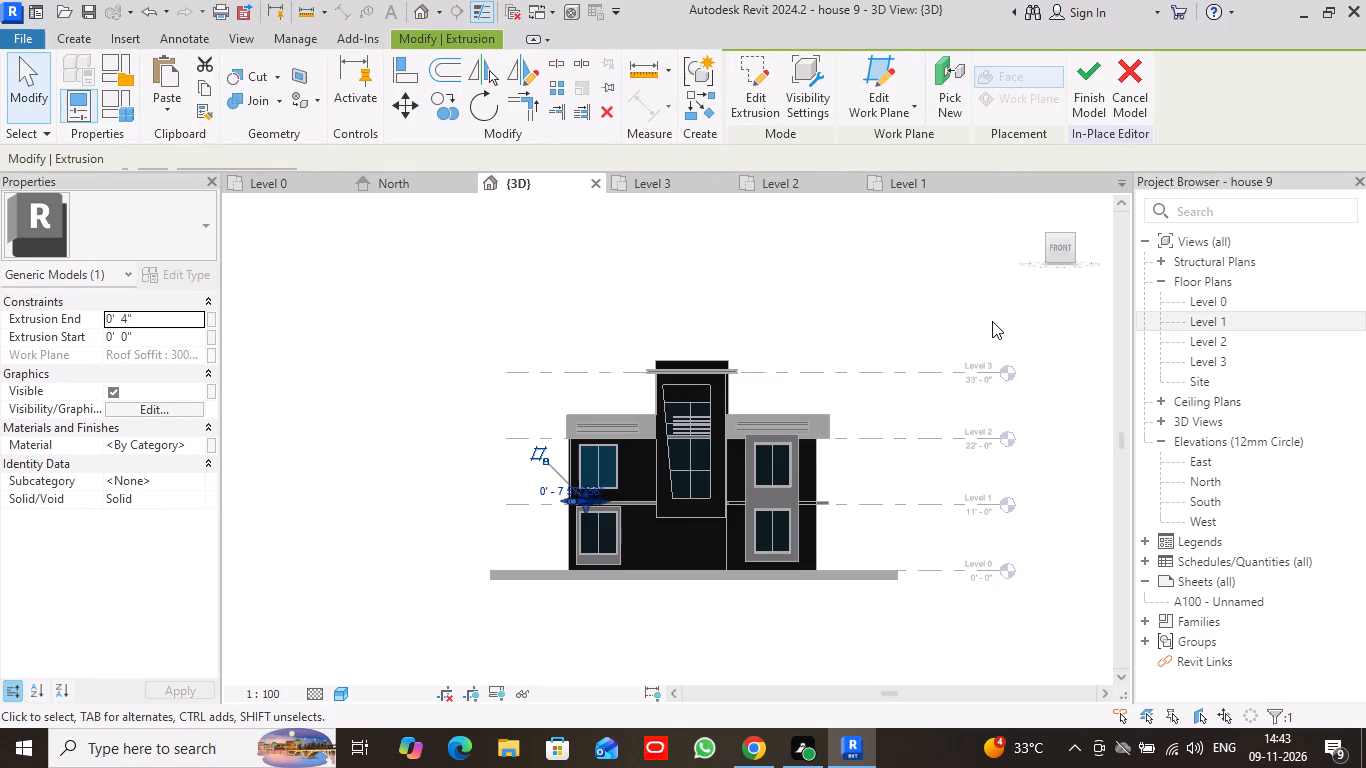
drag(1074, 232, 1063, 235)
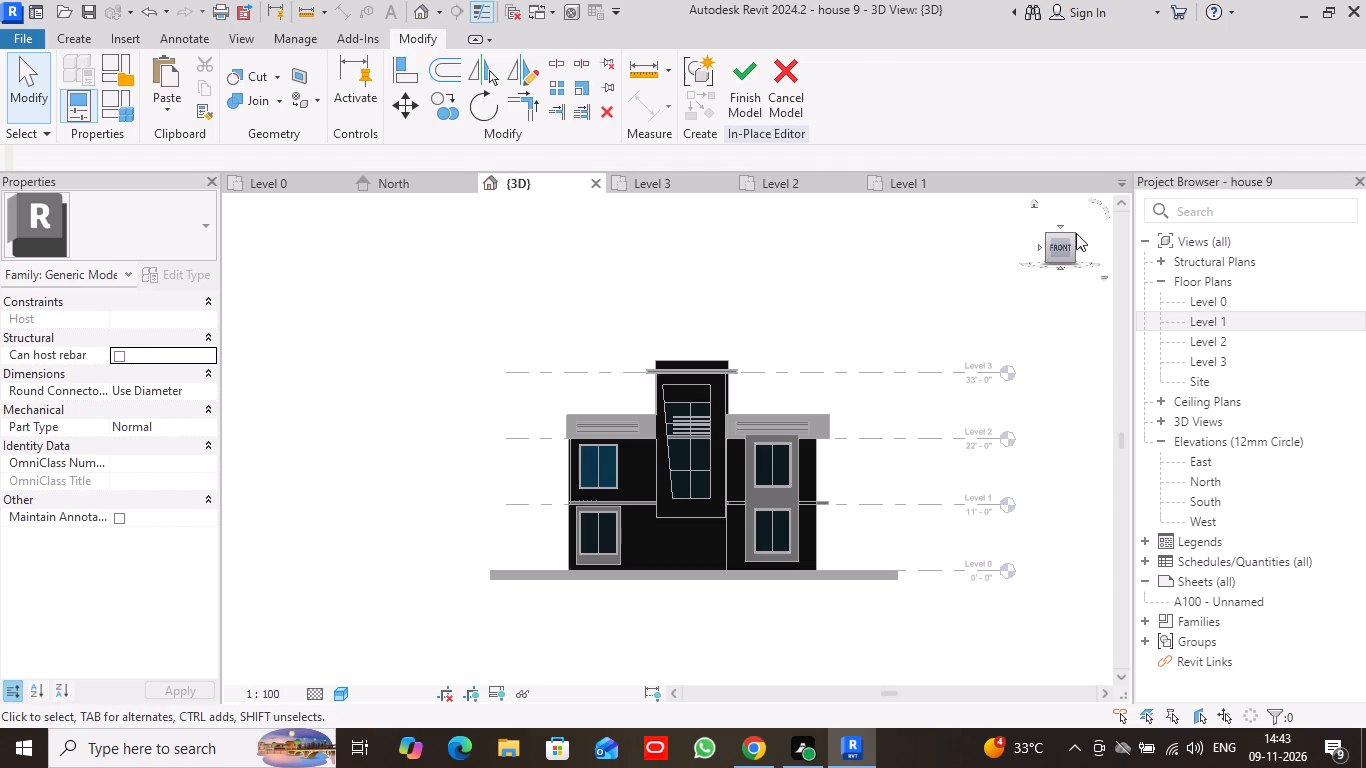
drag(1072, 237, 1009, 253)
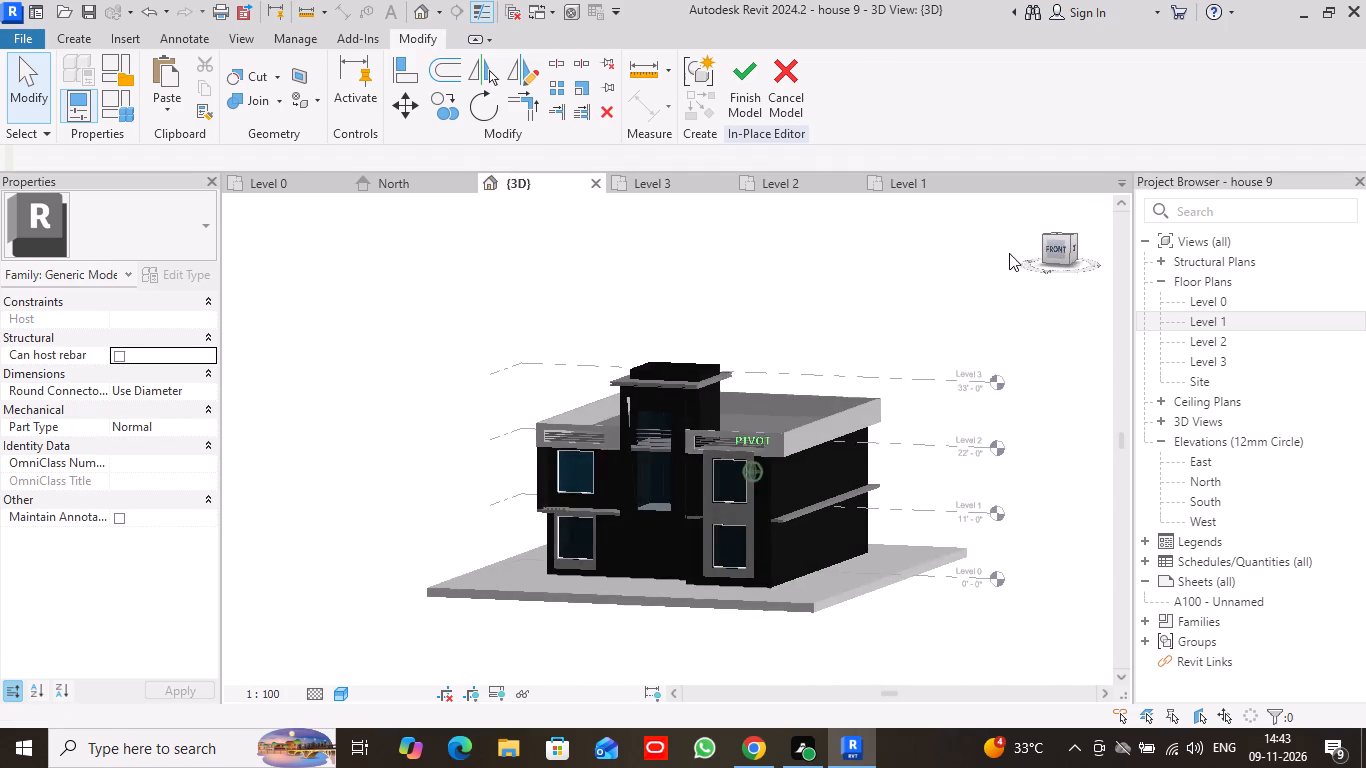
drag(1009, 253, 1001, 256)
scroll(551, 507, up, 9)
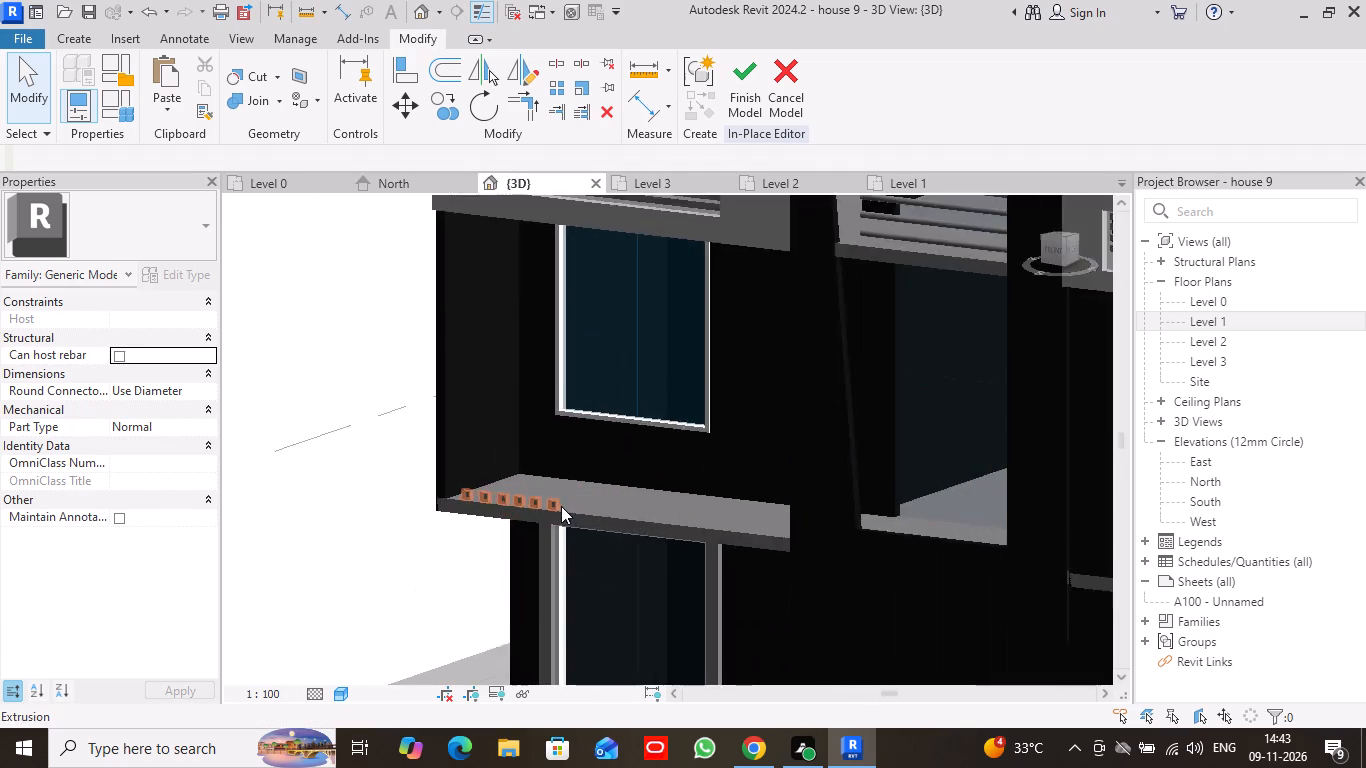
scroll(561, 506, up, 8)
click(444, 496)
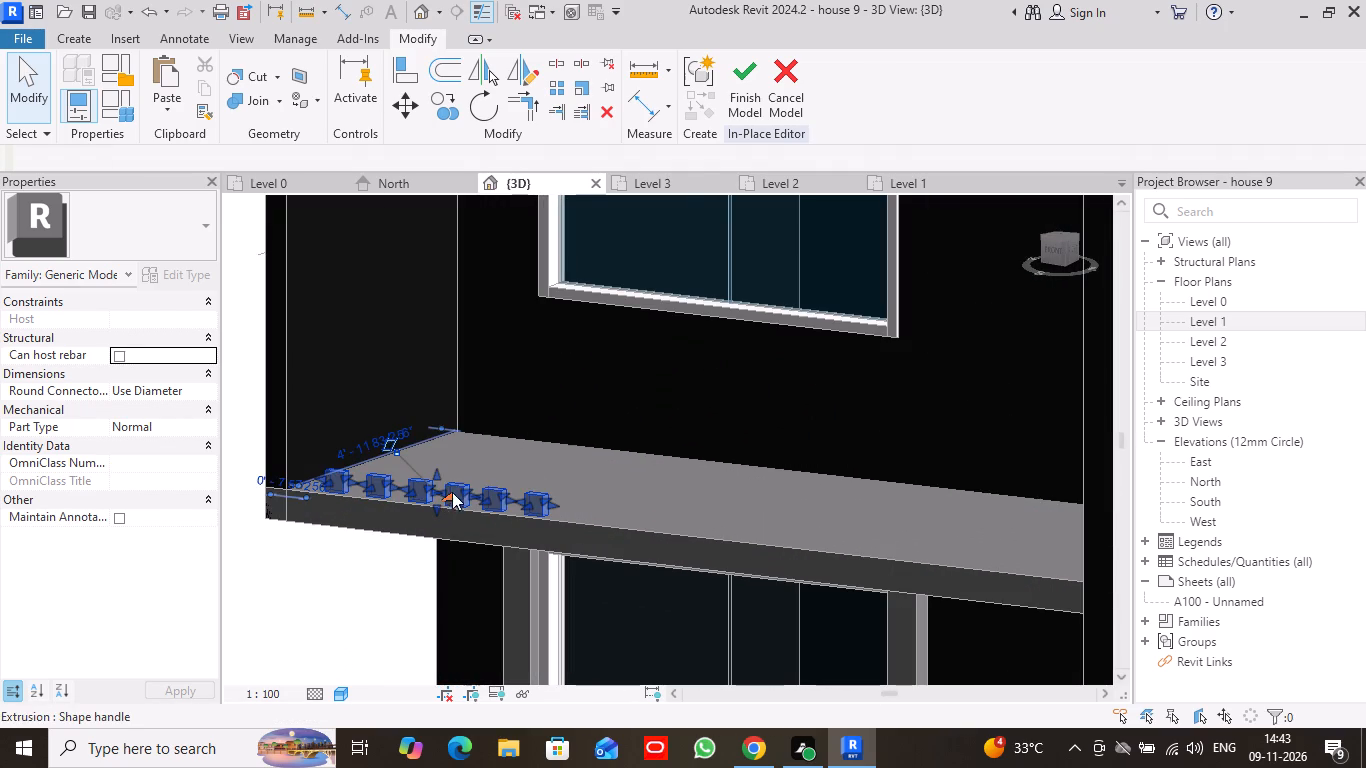
drag(436, 473, 438, 445)
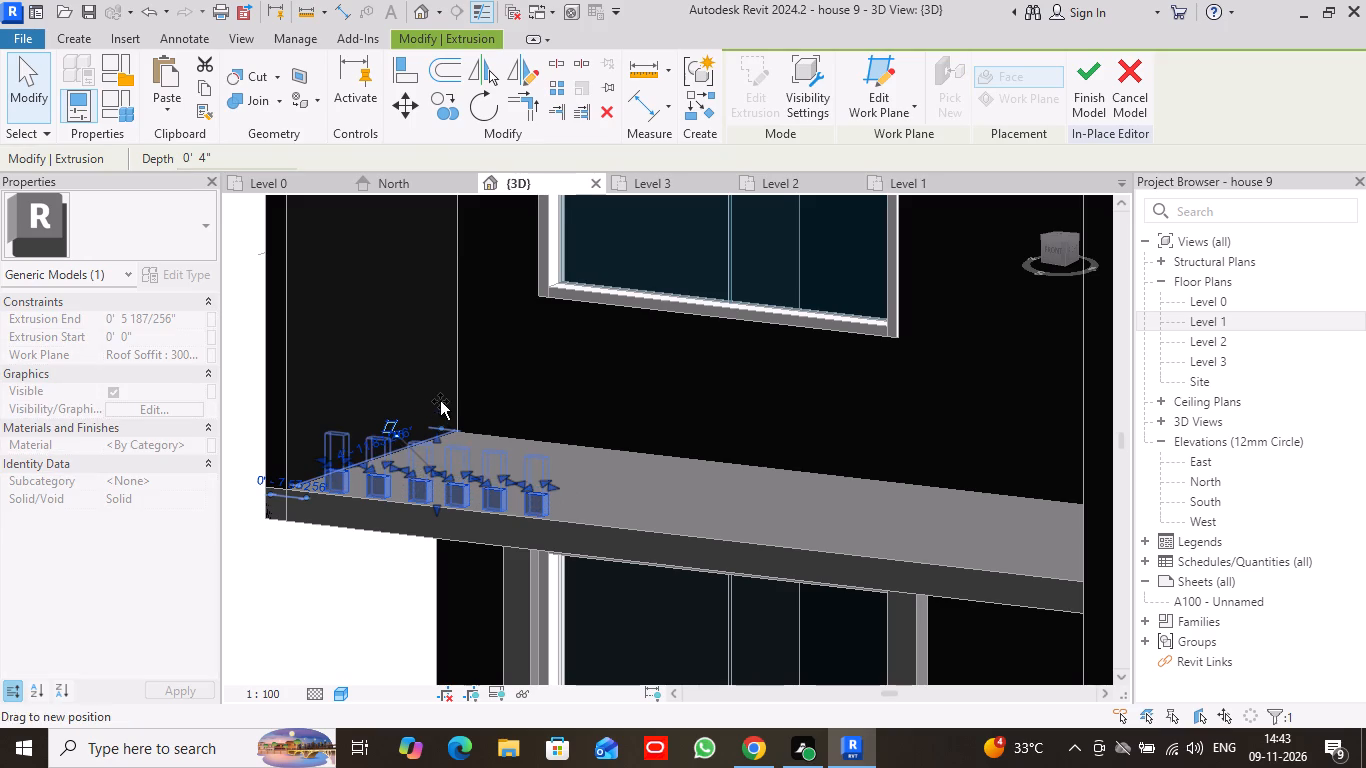
drag(435, 434, 463, 199)
scroll(457, 196, down, 3)
middle_drag(451, 221, 461, 411)
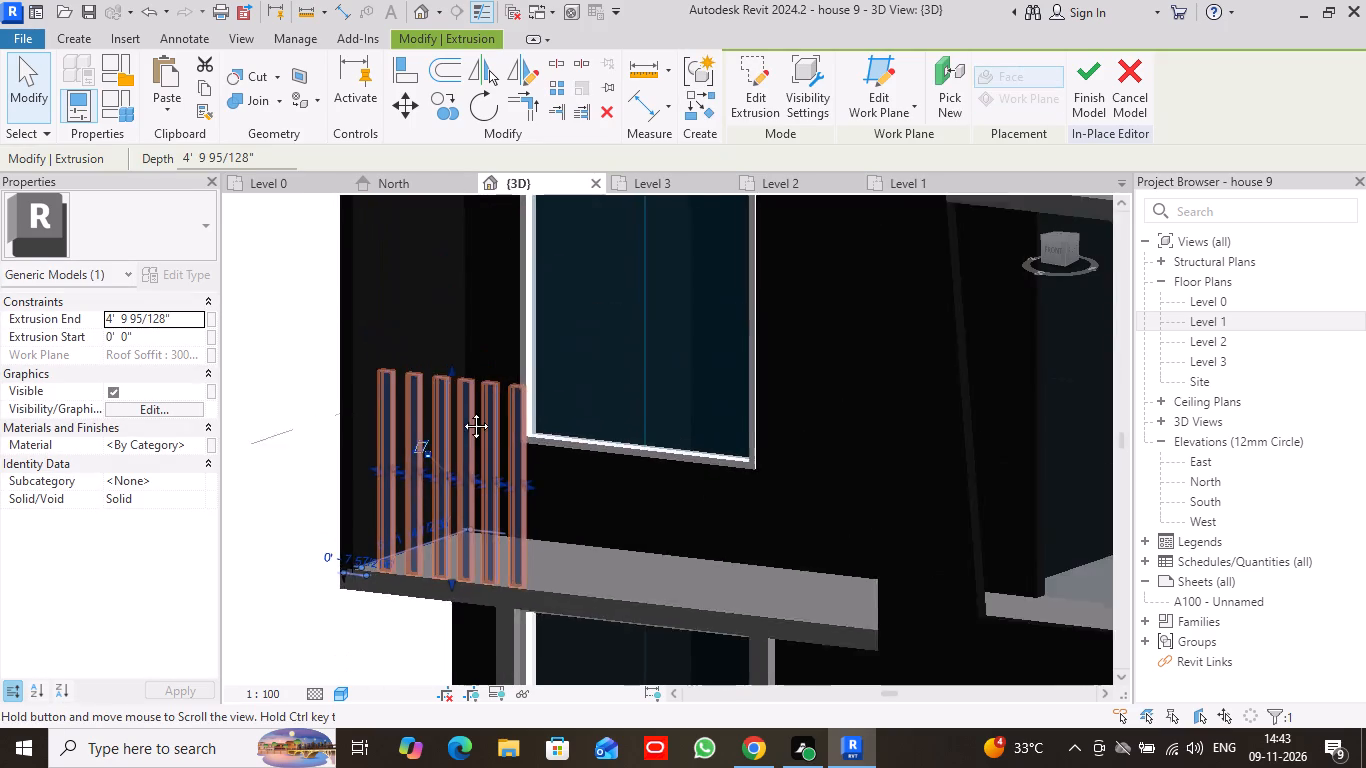
middle_drag(461, 411, 464, 504)
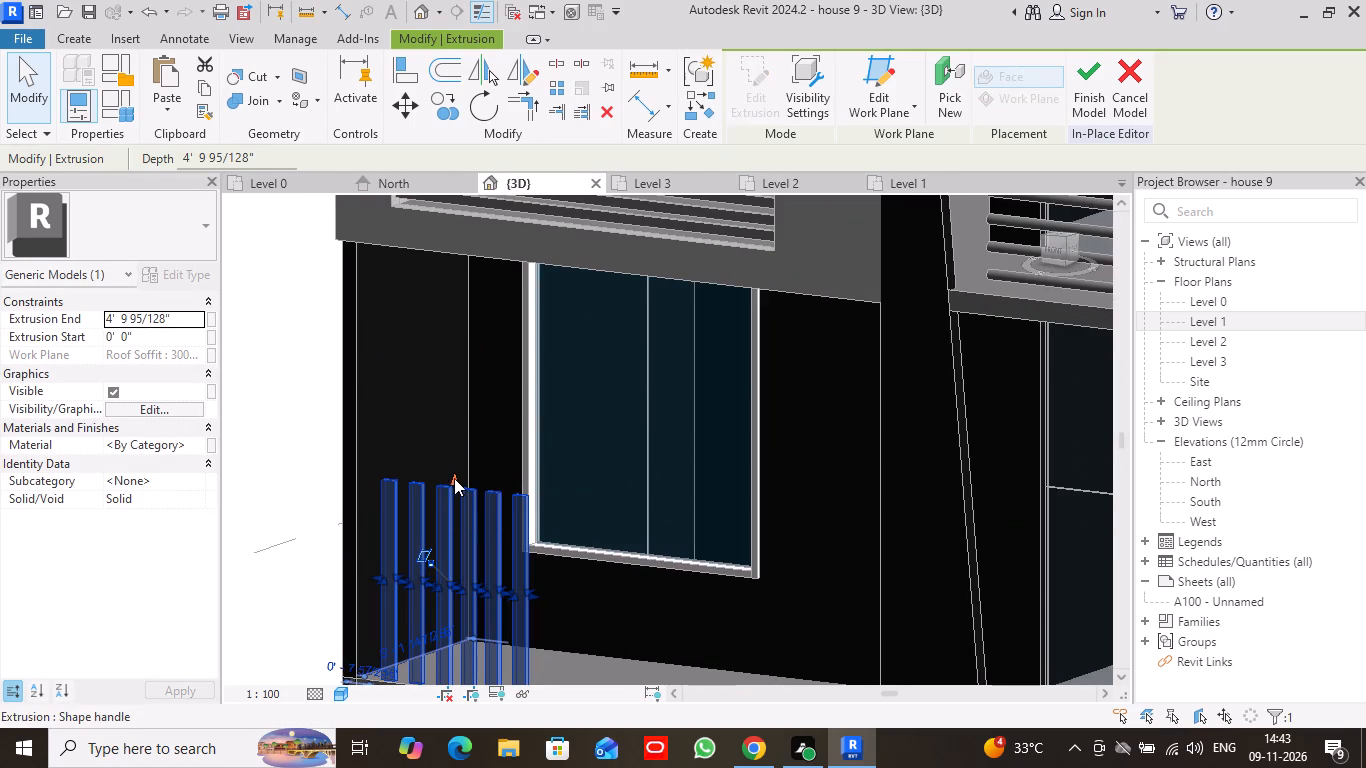
drag(454, 480, 467, 356)
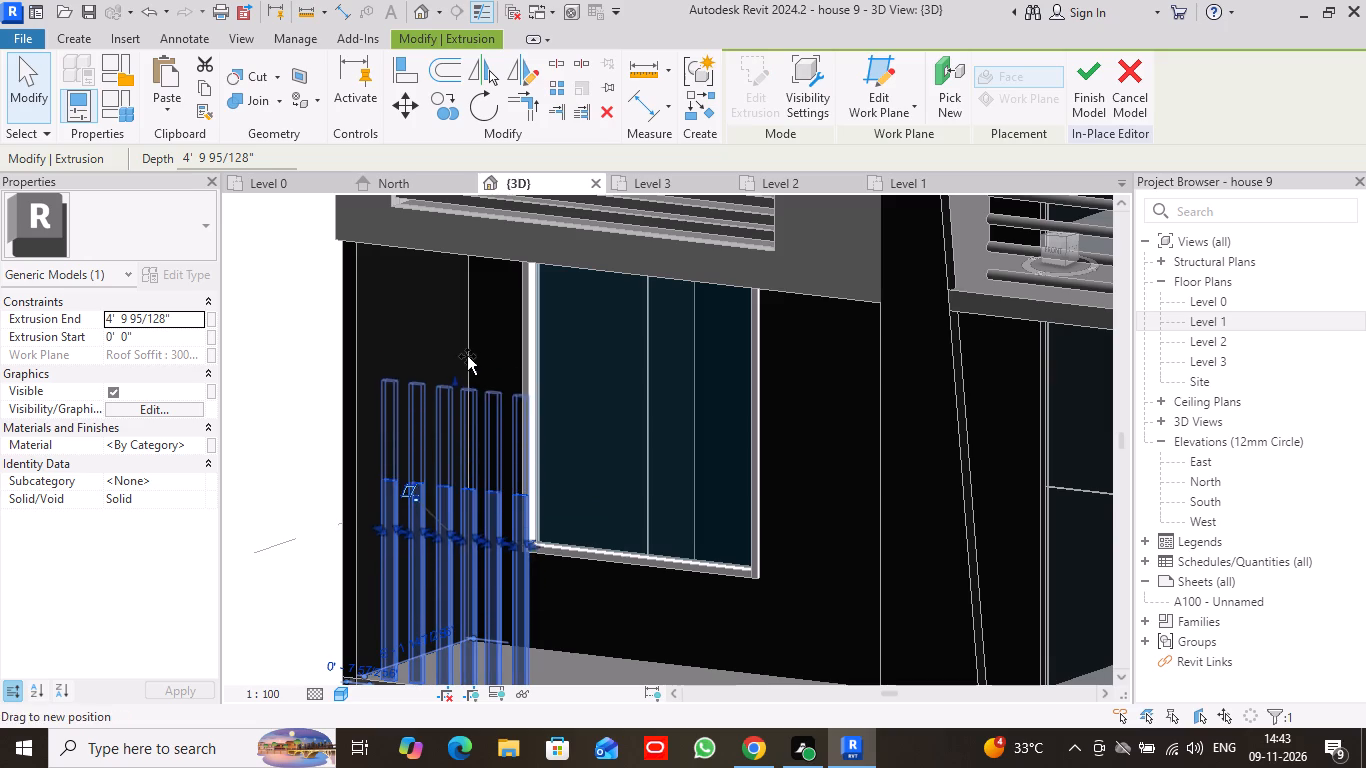
drag(467, 356, 473, 258)
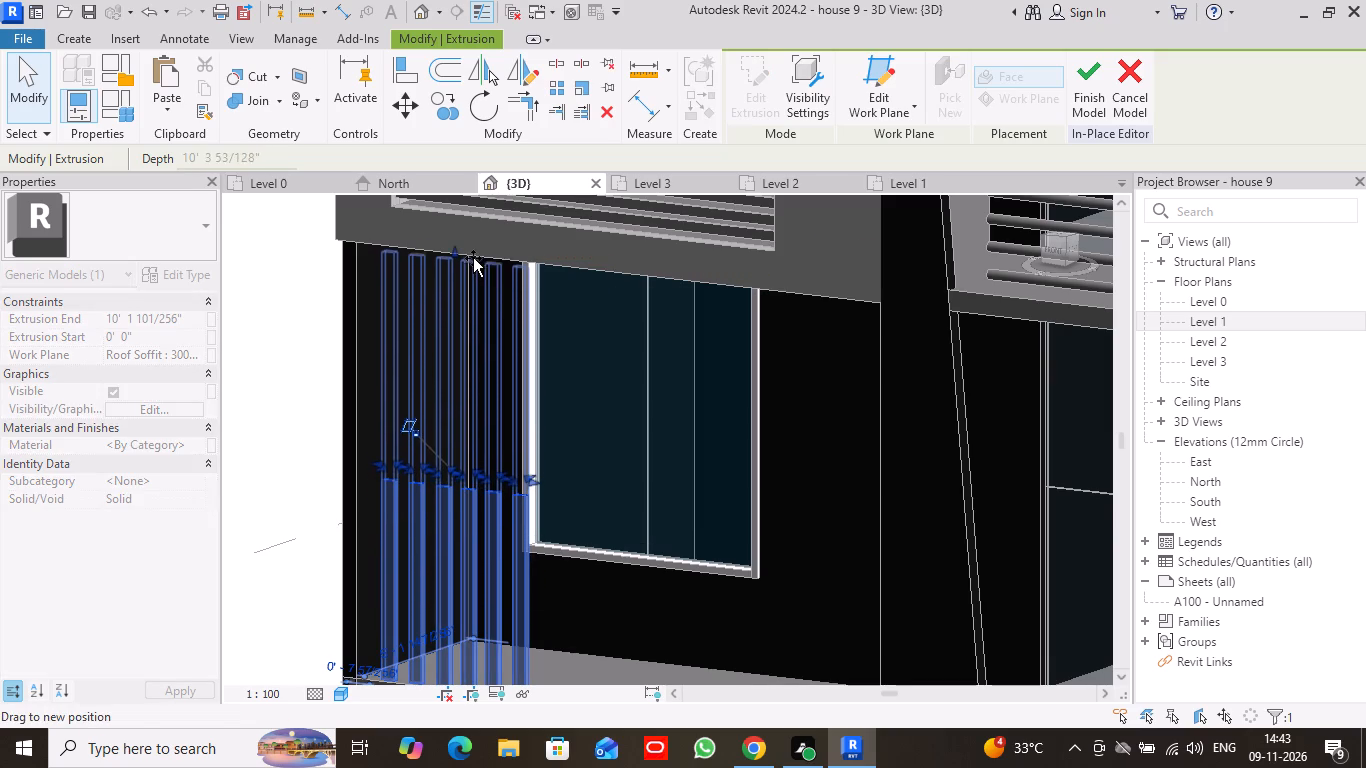
drag(473, 258, 474, 253)
scroll(541, 355, down, 2)
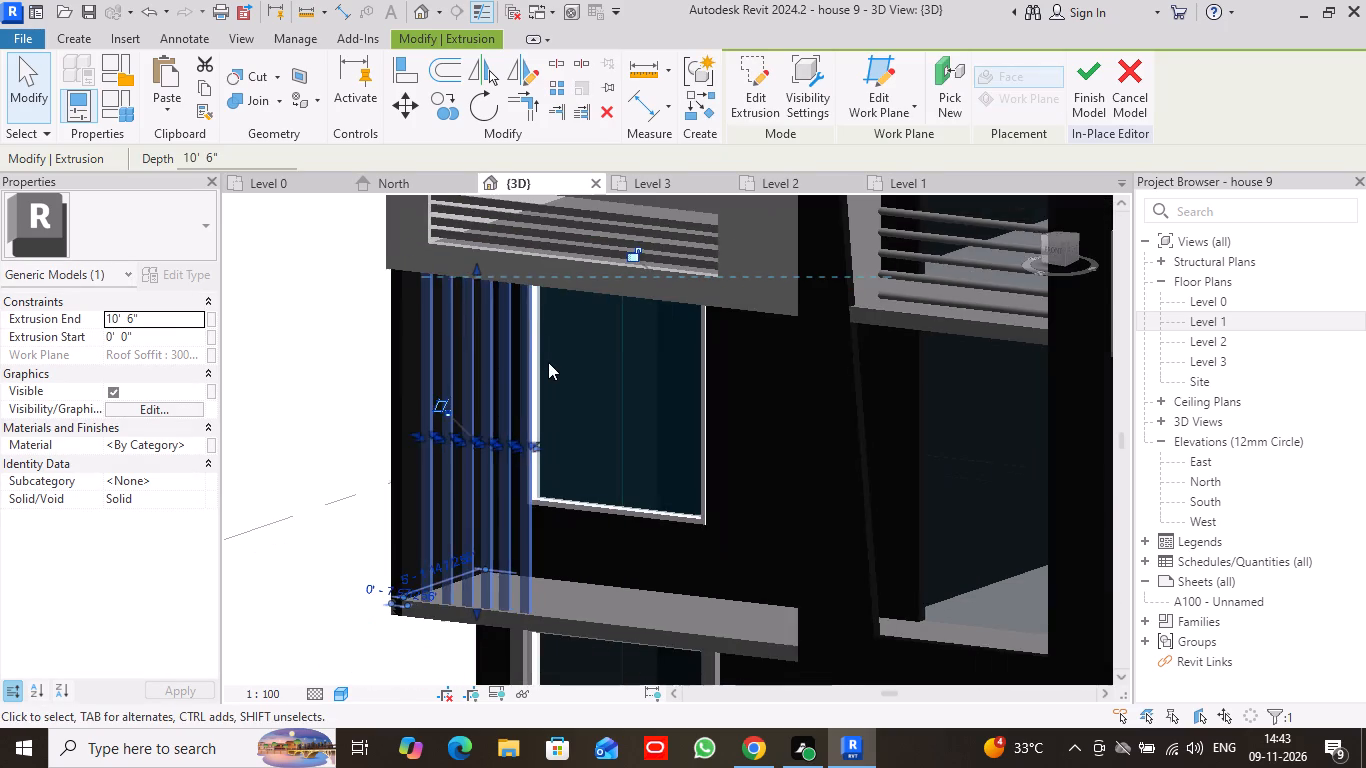
click(28, 70)
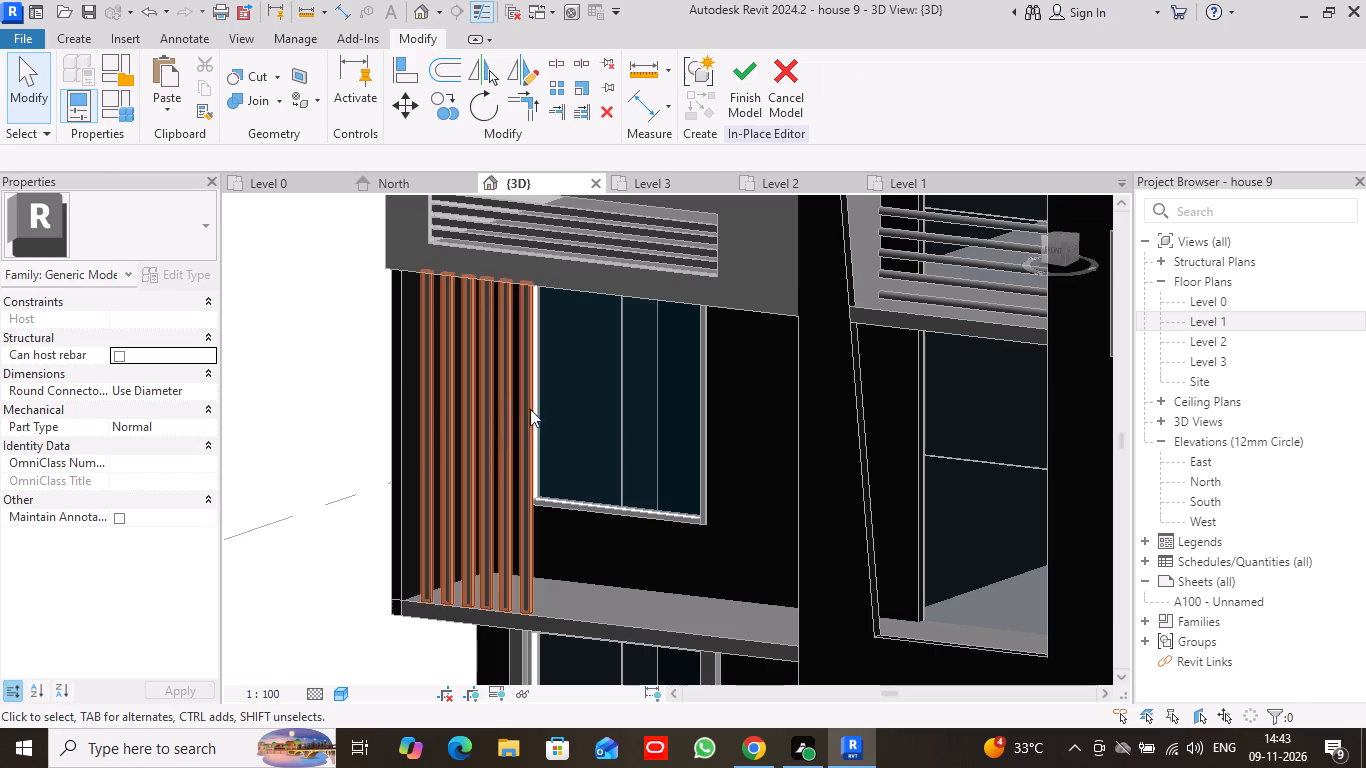
Examine the posts on the front facade from the front, from above and at an angle, checking their fit between balcony and roof band.
drag(1044, 236, 1045, 245)
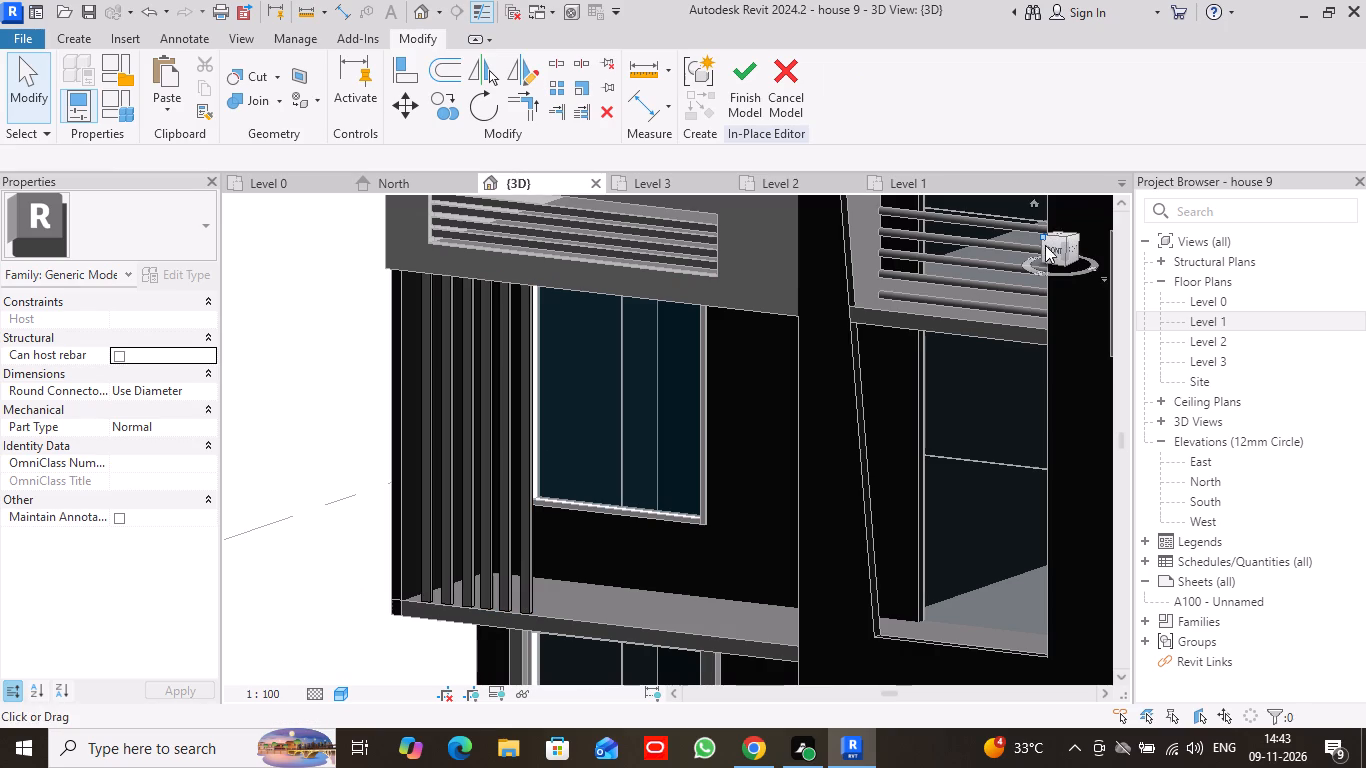
drag(1045, 245, 262, 203)
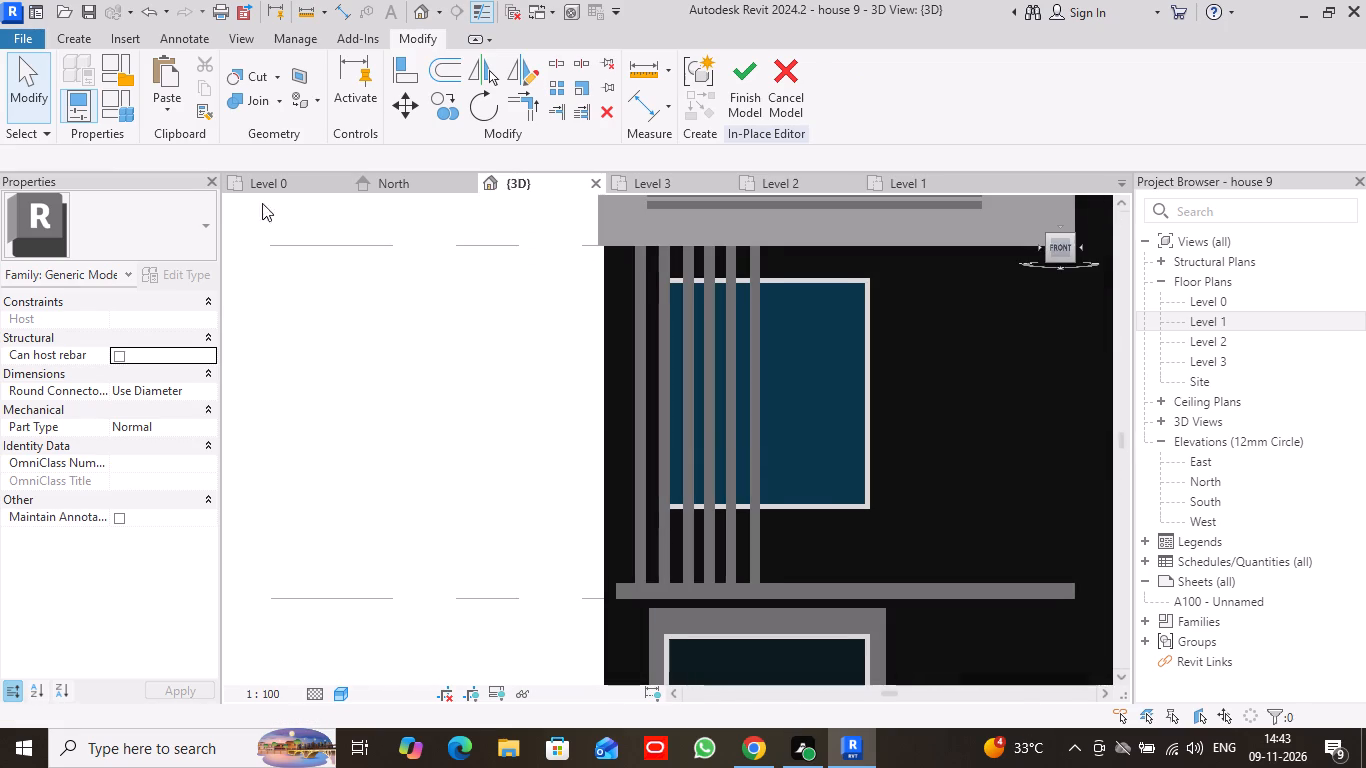
drag(262, 203, 256, 214)
scroll(956, 349, down, 7)
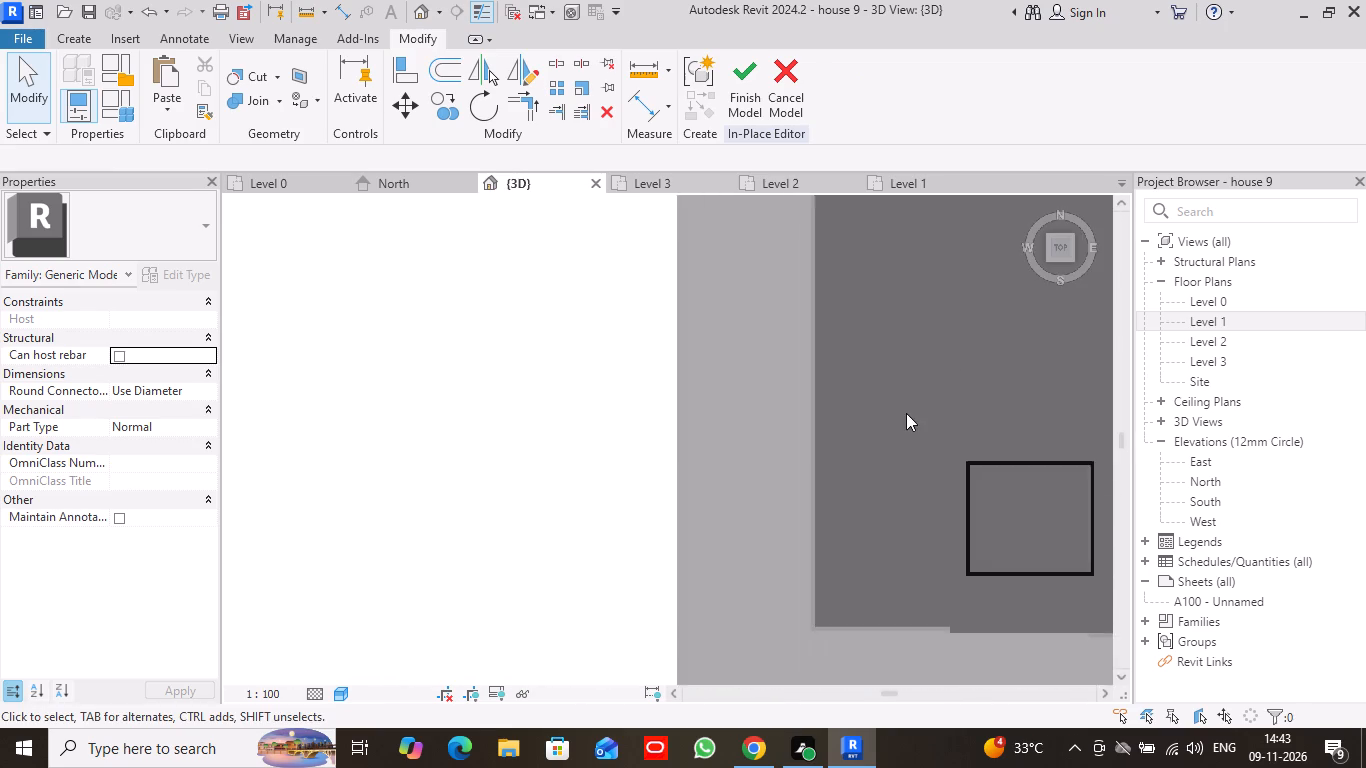
scroll(906, 413, down, 8)
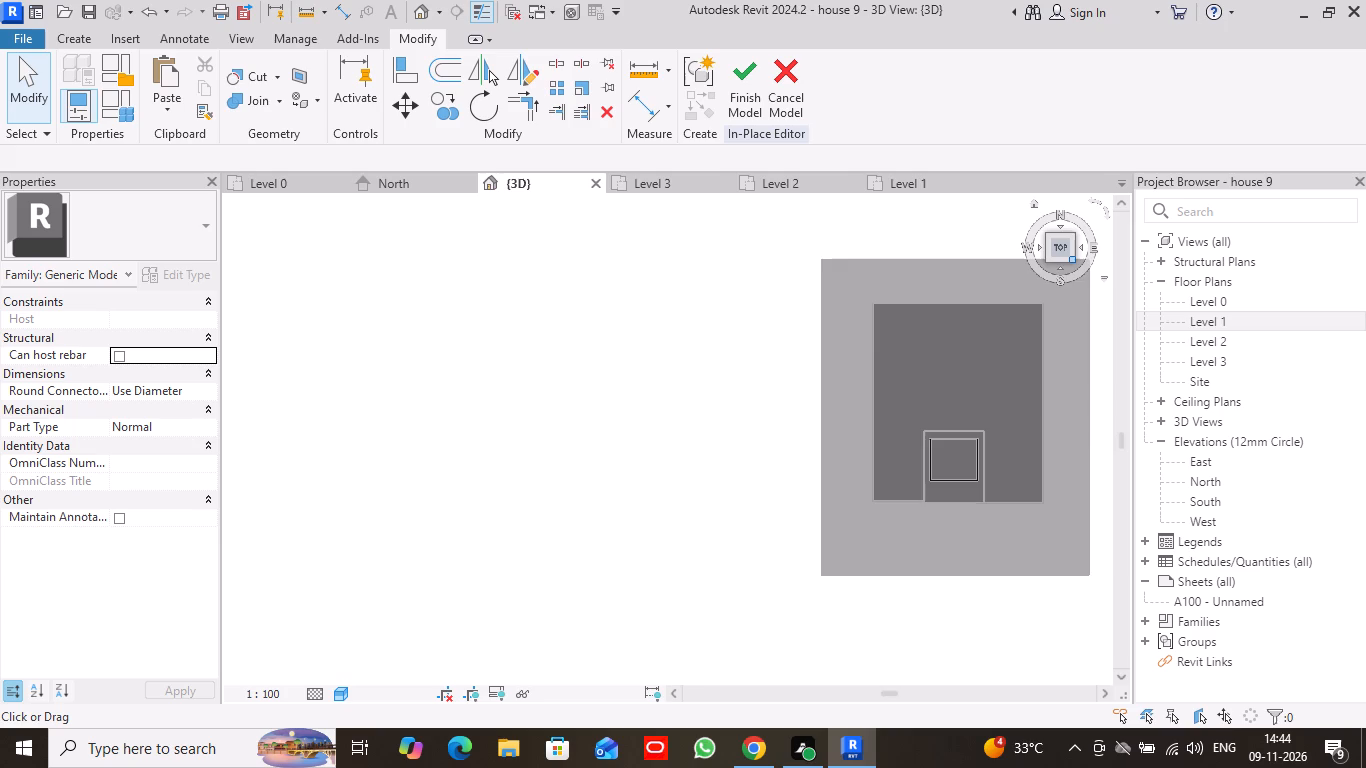
drag(1074, 260, 1040, 199)
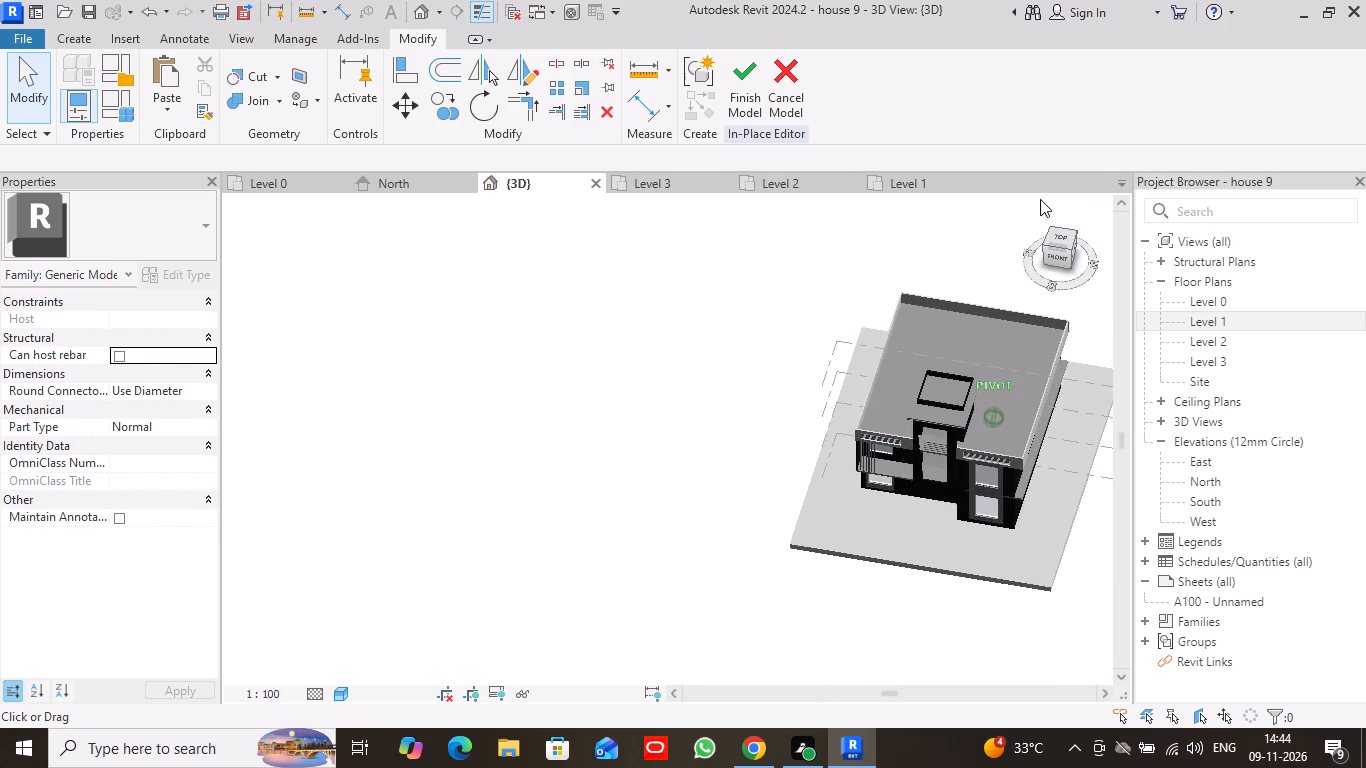
drag(1040, 199, 1040, 663)
scroll(878, 504, up, 5)
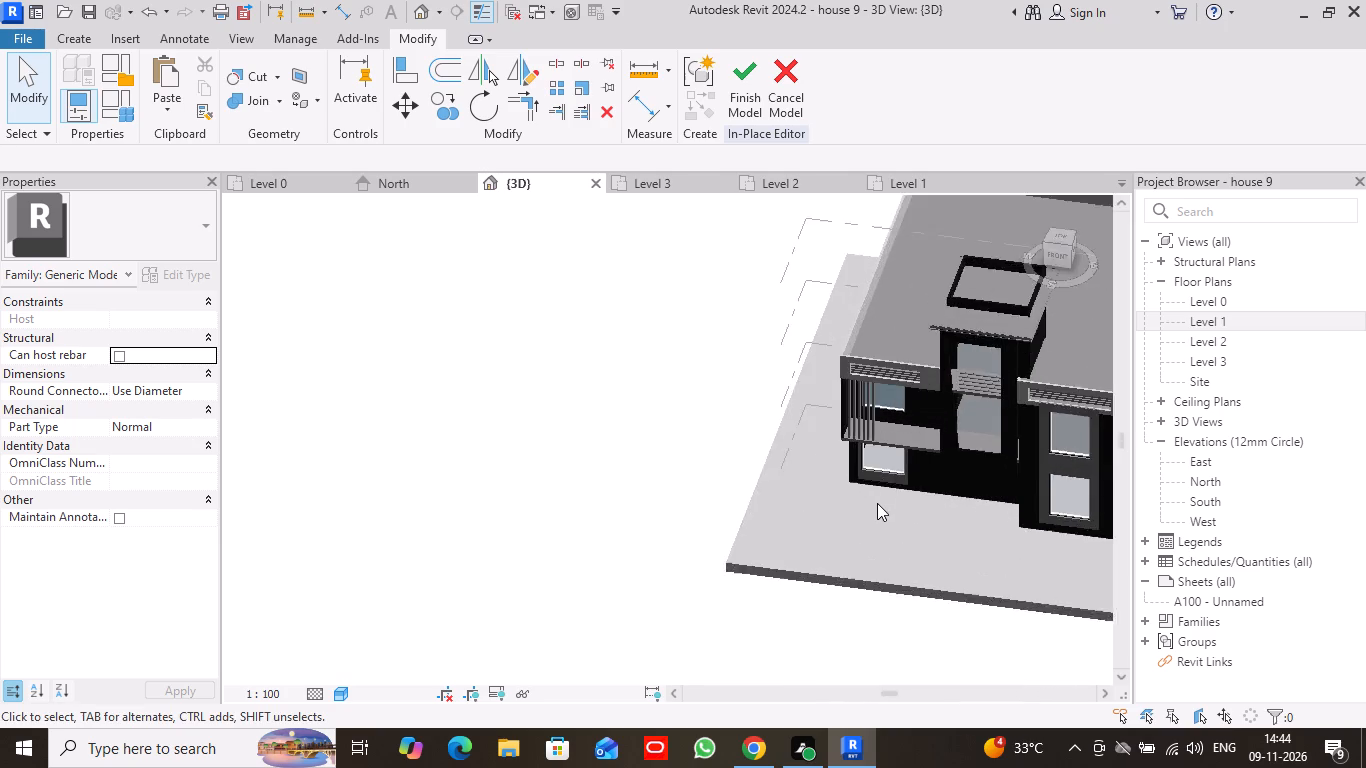
scroll(877, 503, up, 4)
middle_drag(871, 510, 701, 542)
scroll(726, 363, up, 5)
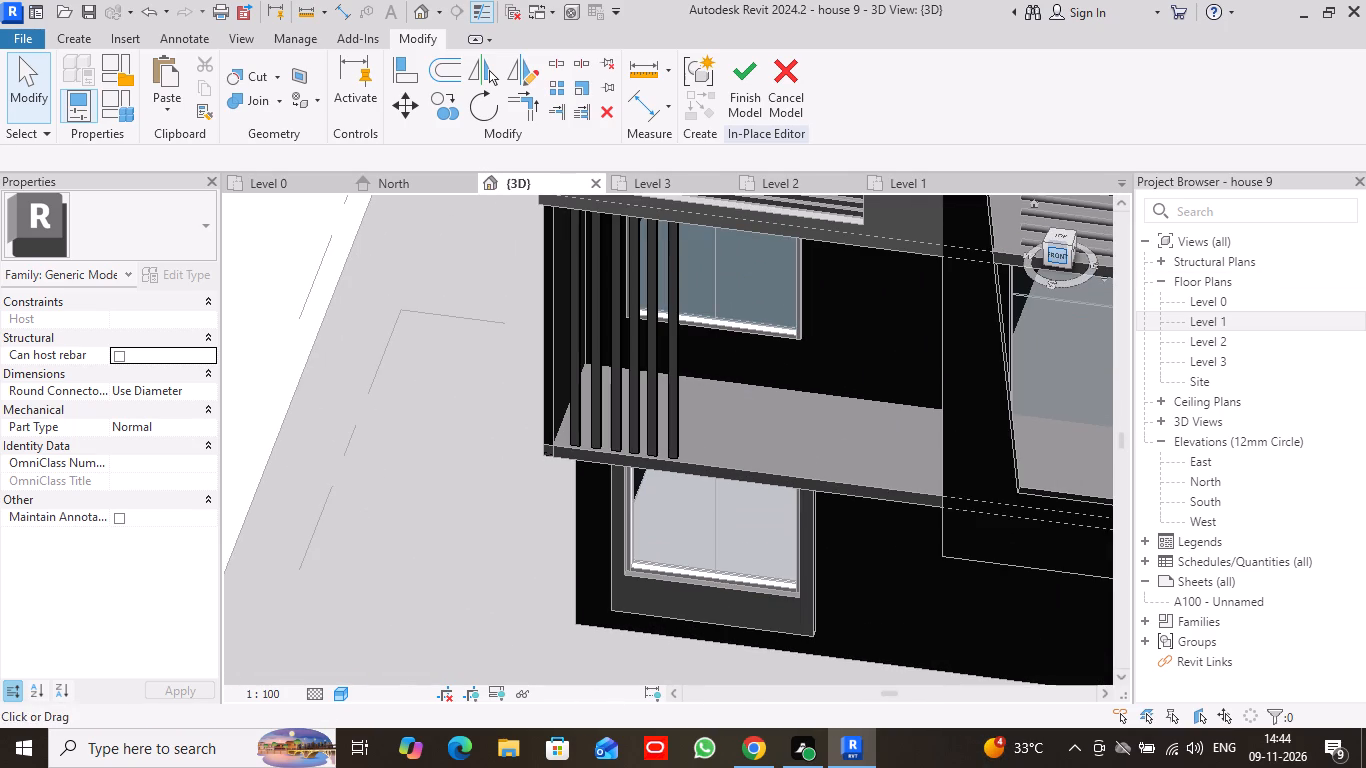
click(1058, 251)
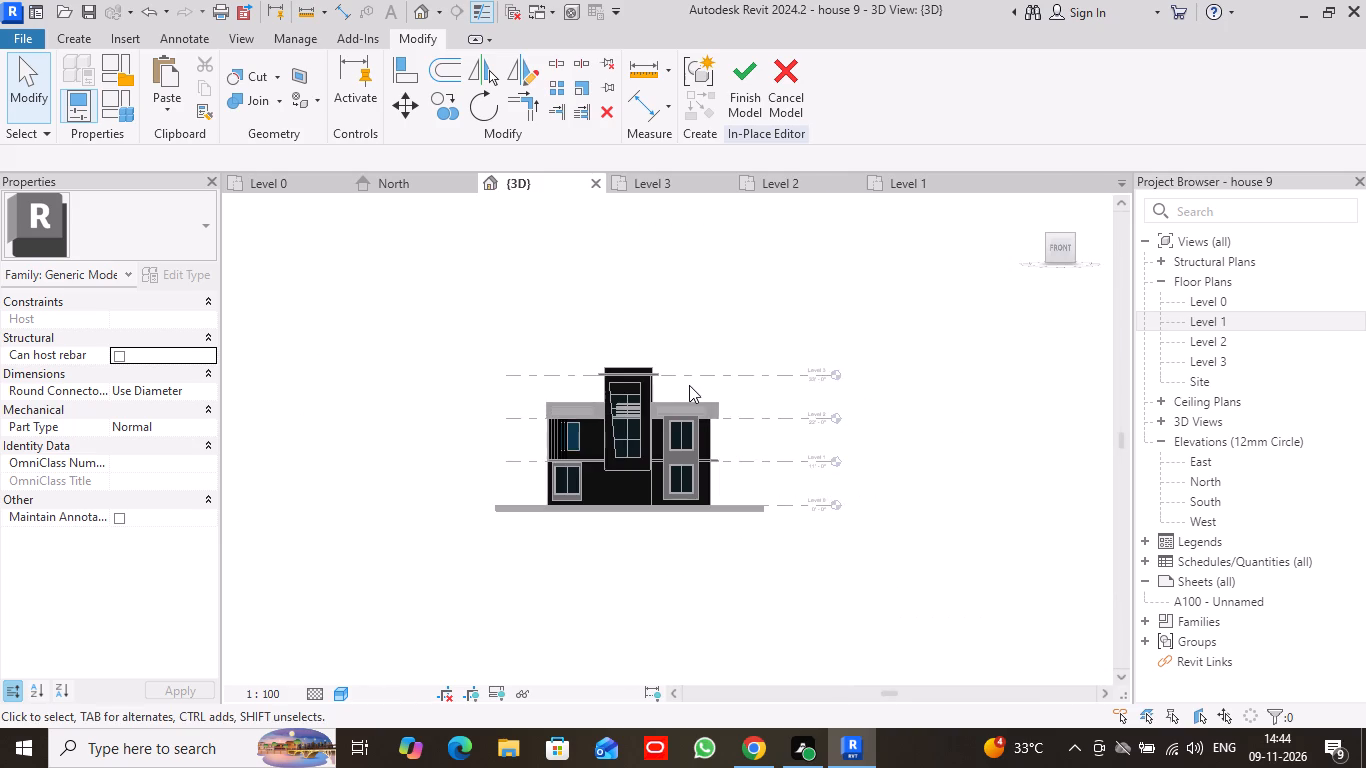
scroll(548, 450, up, 4)
scroll(578, 461, down, 1)
scroll(578, 461, up, 10)
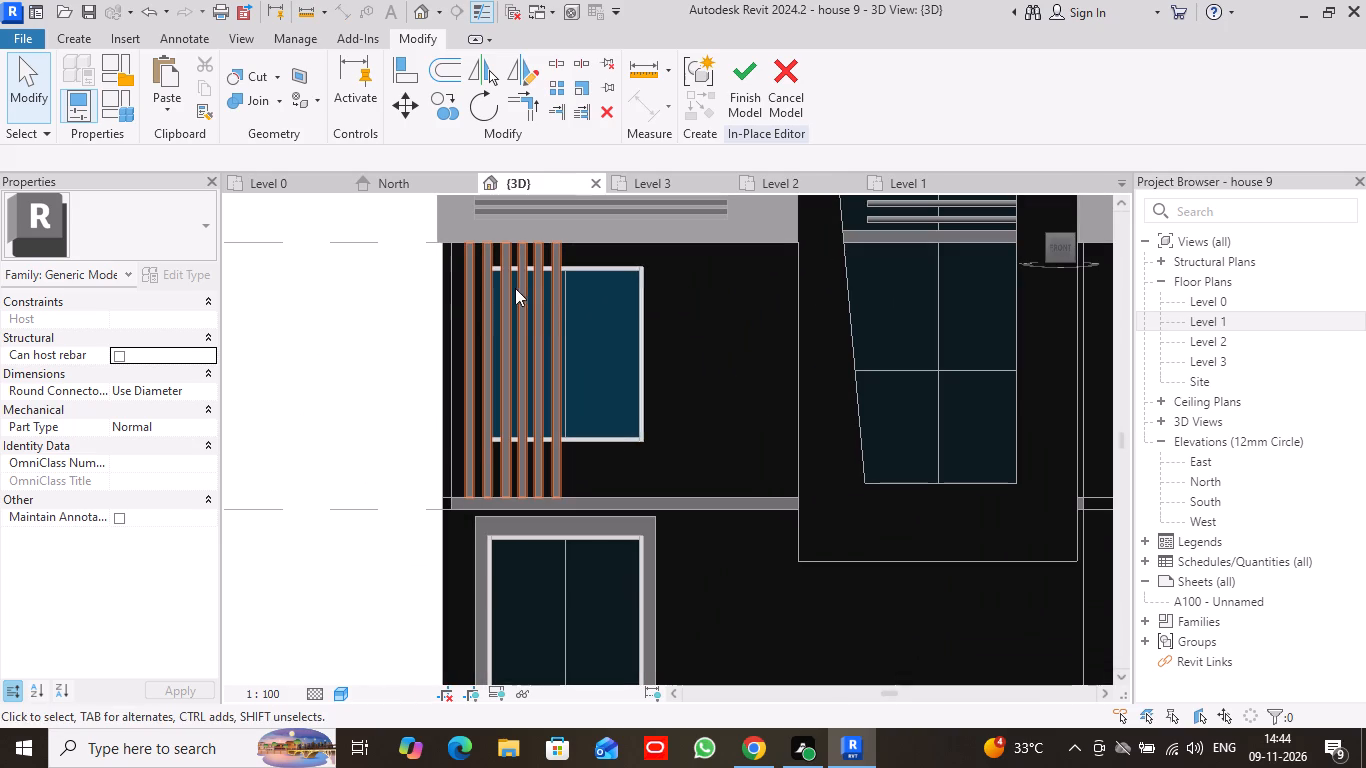
scroll(598, 387, down, 2)
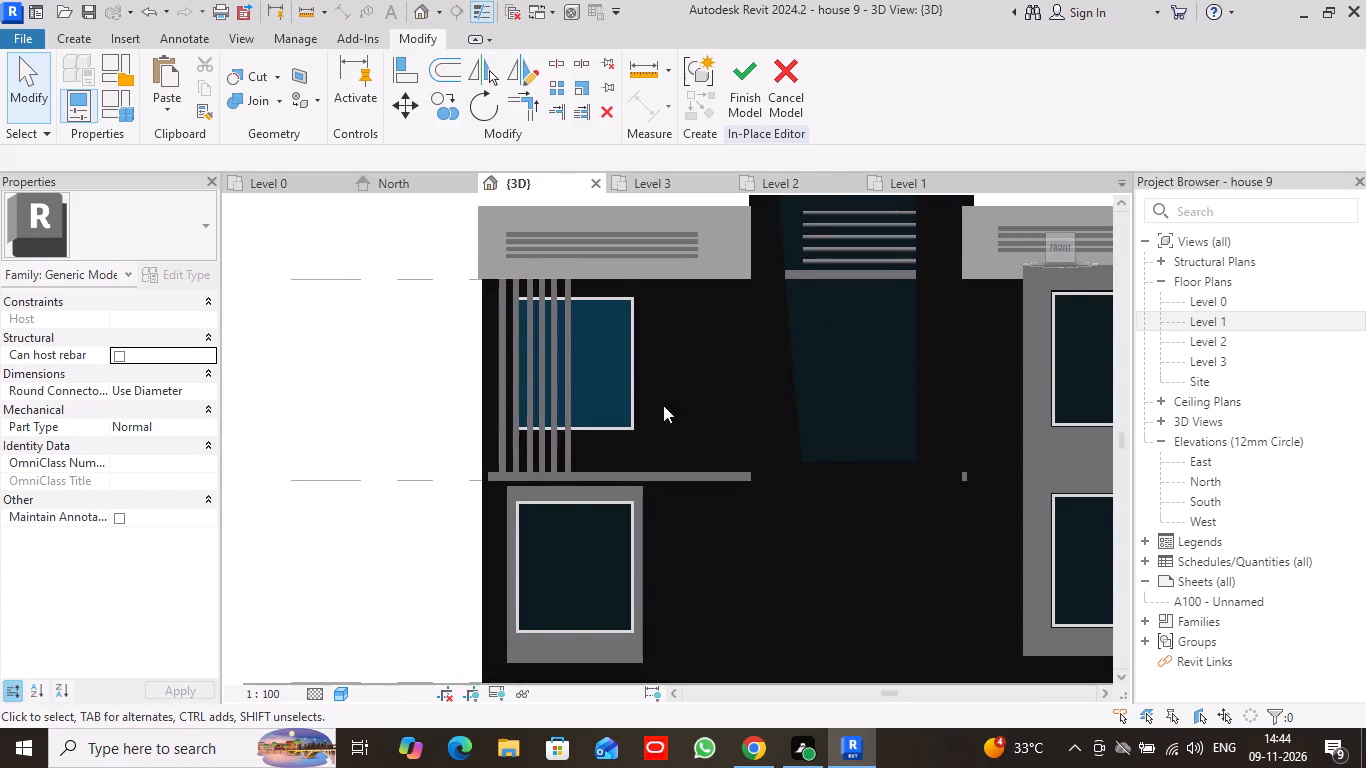
drag(1074, 234, 1073, 236)
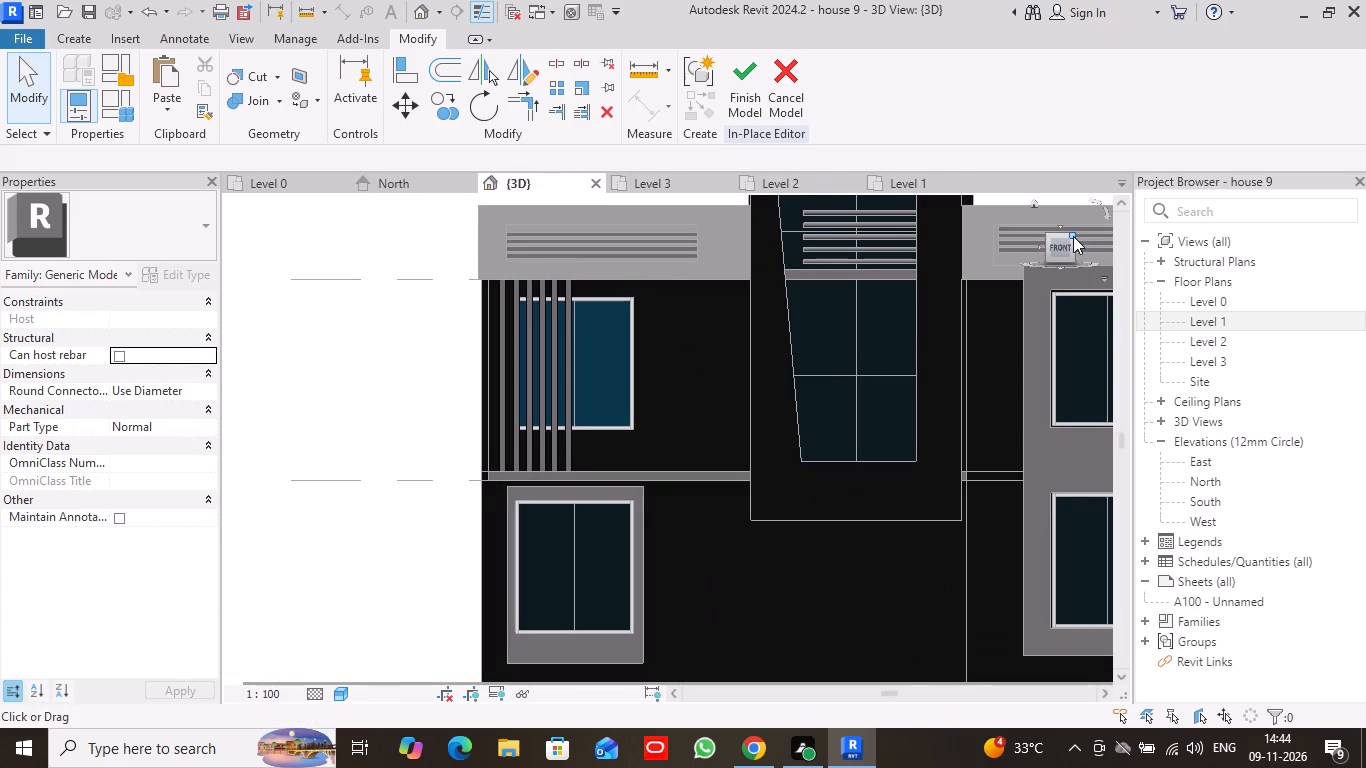
drag(1073, 236, 1000, 256)
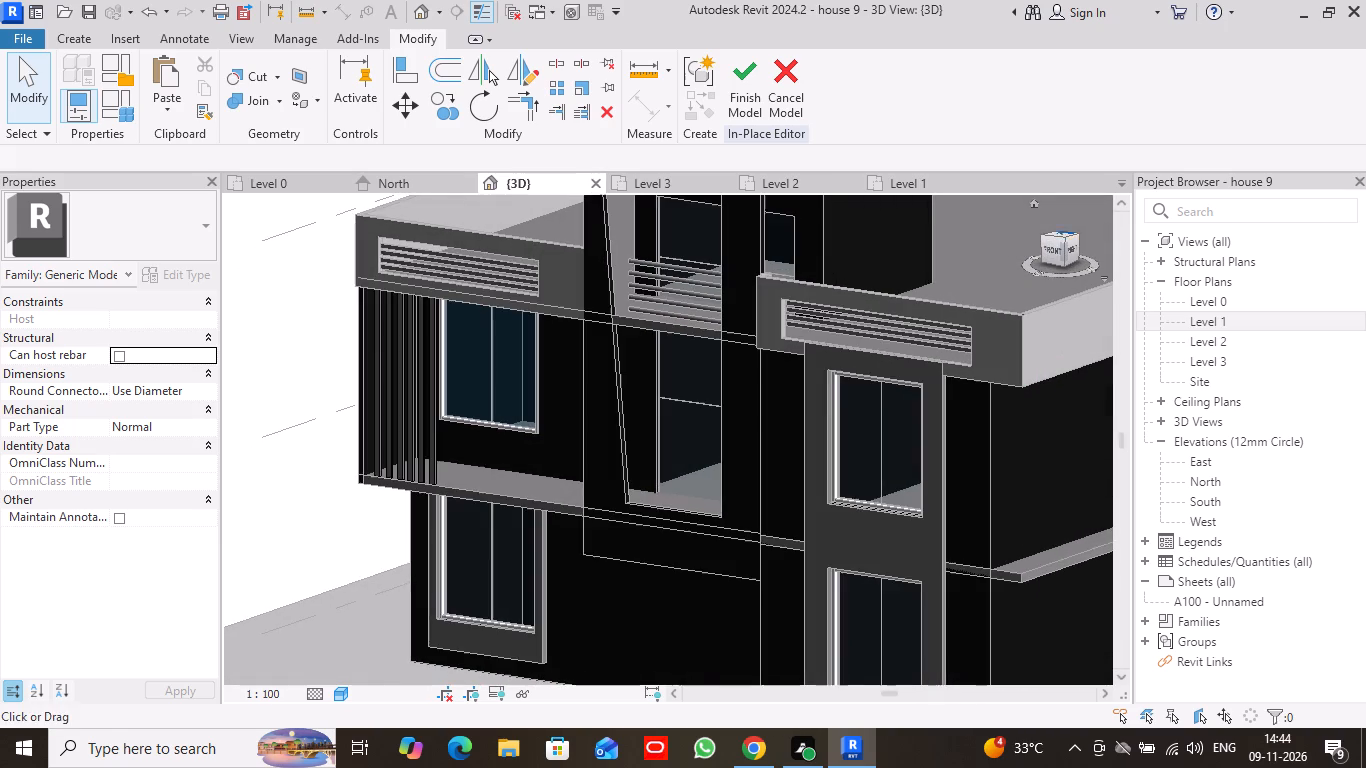
scroll(690, 544, down, 5)
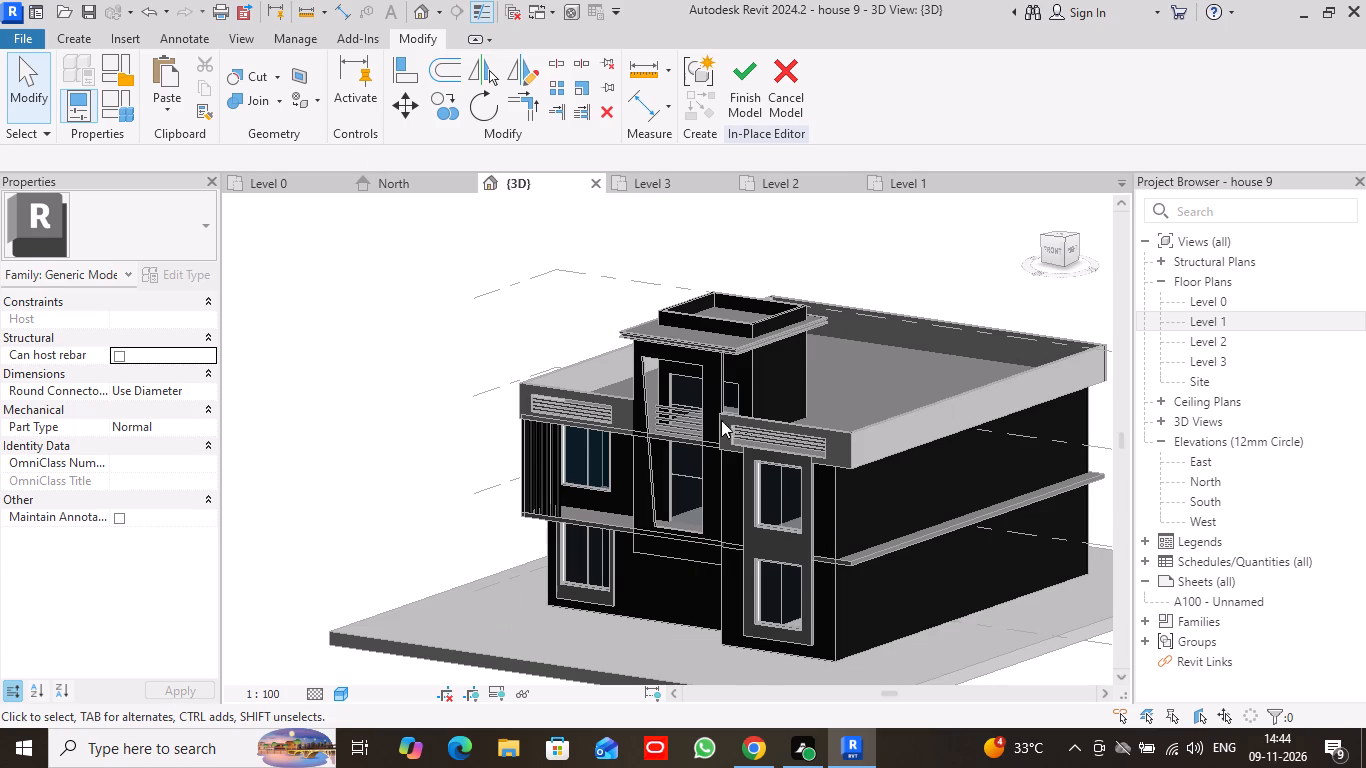
Finish the in-place model of the balcony posts.
click(744, 93)
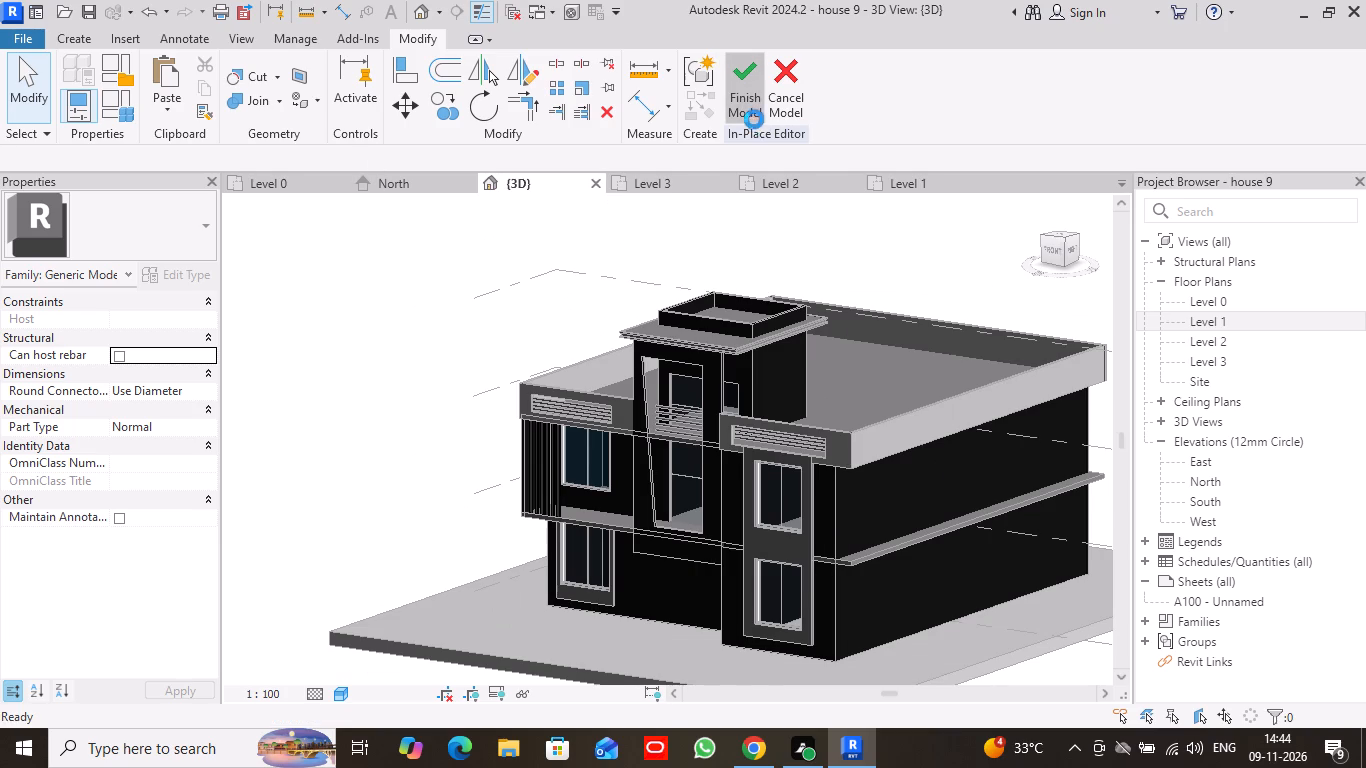
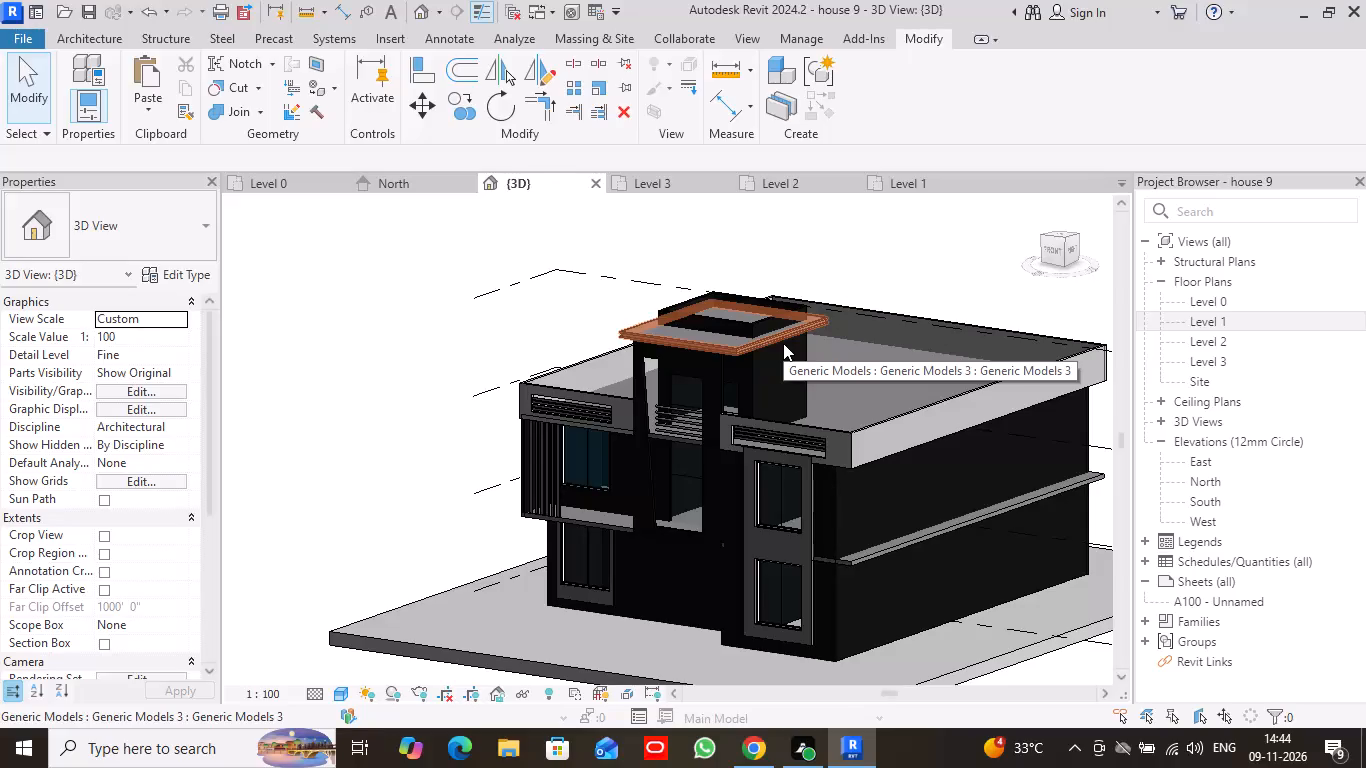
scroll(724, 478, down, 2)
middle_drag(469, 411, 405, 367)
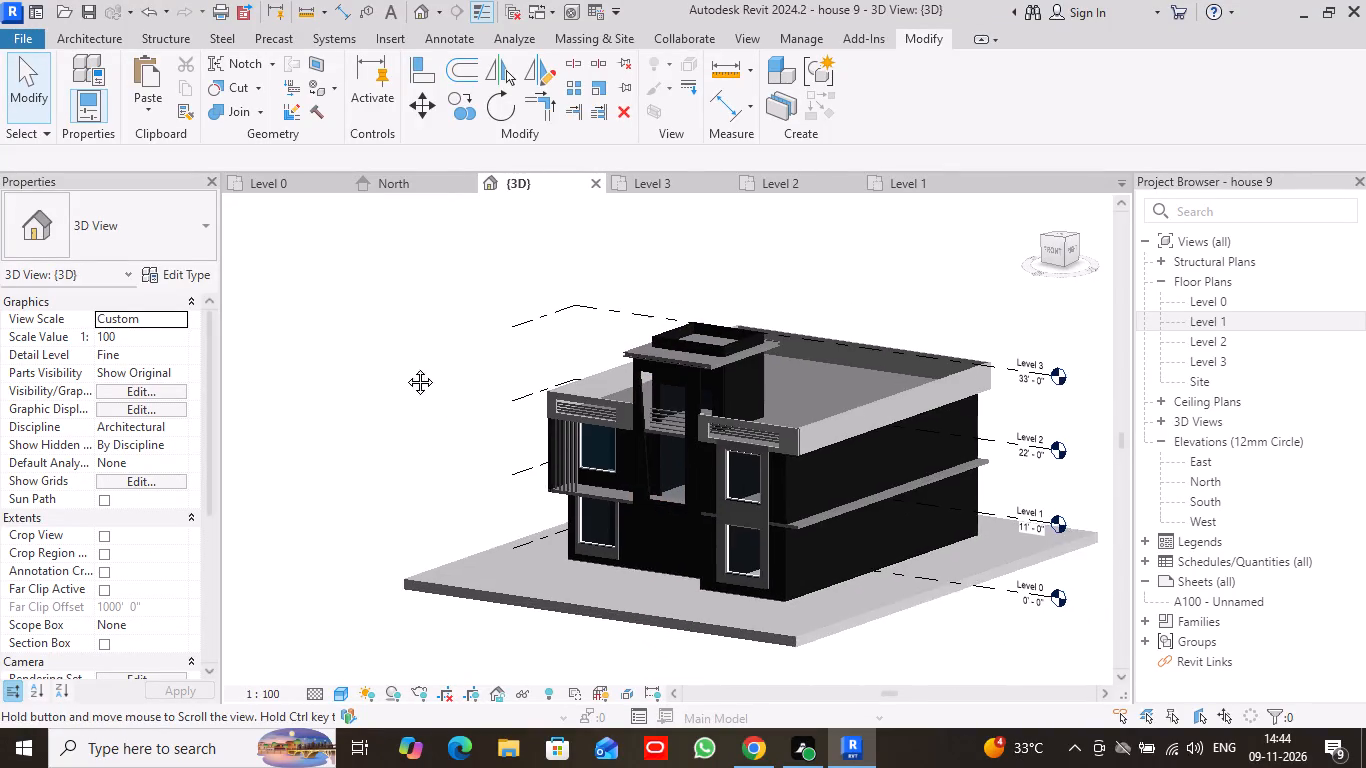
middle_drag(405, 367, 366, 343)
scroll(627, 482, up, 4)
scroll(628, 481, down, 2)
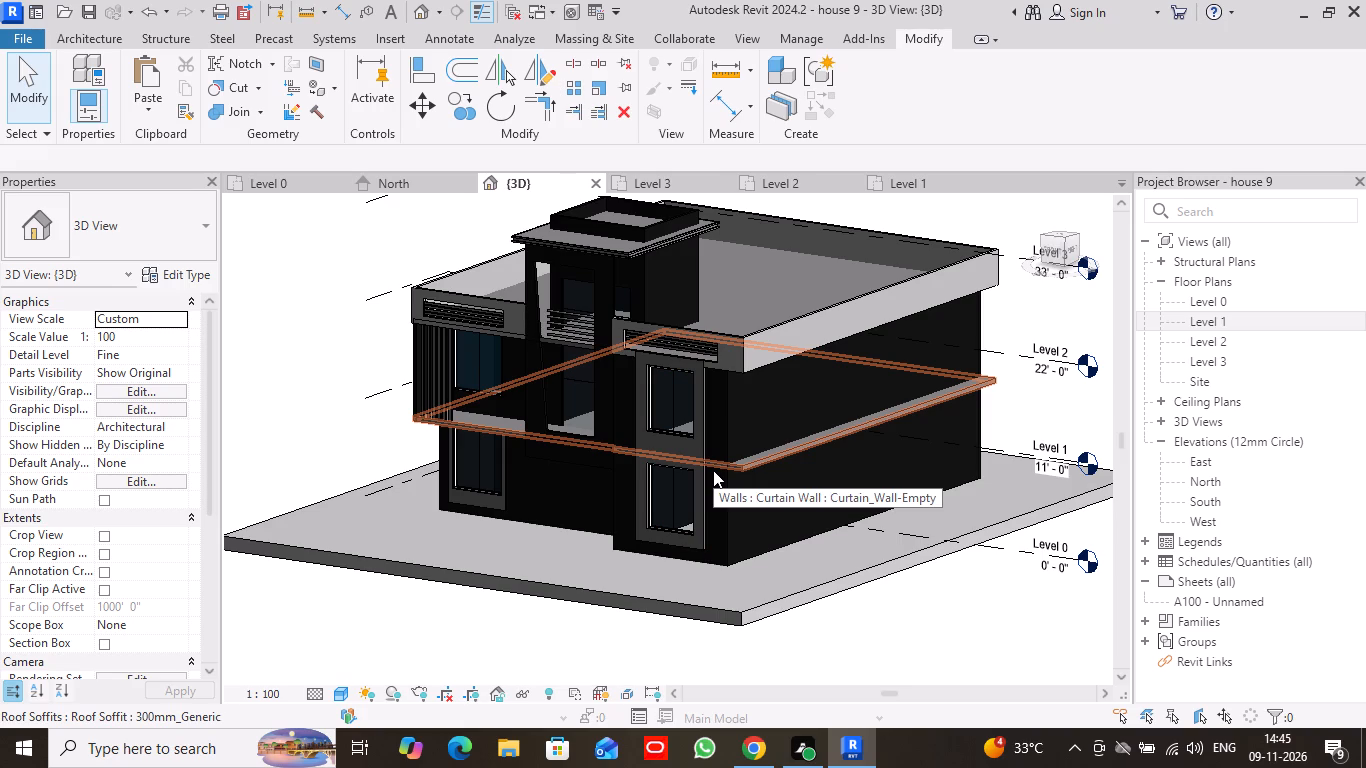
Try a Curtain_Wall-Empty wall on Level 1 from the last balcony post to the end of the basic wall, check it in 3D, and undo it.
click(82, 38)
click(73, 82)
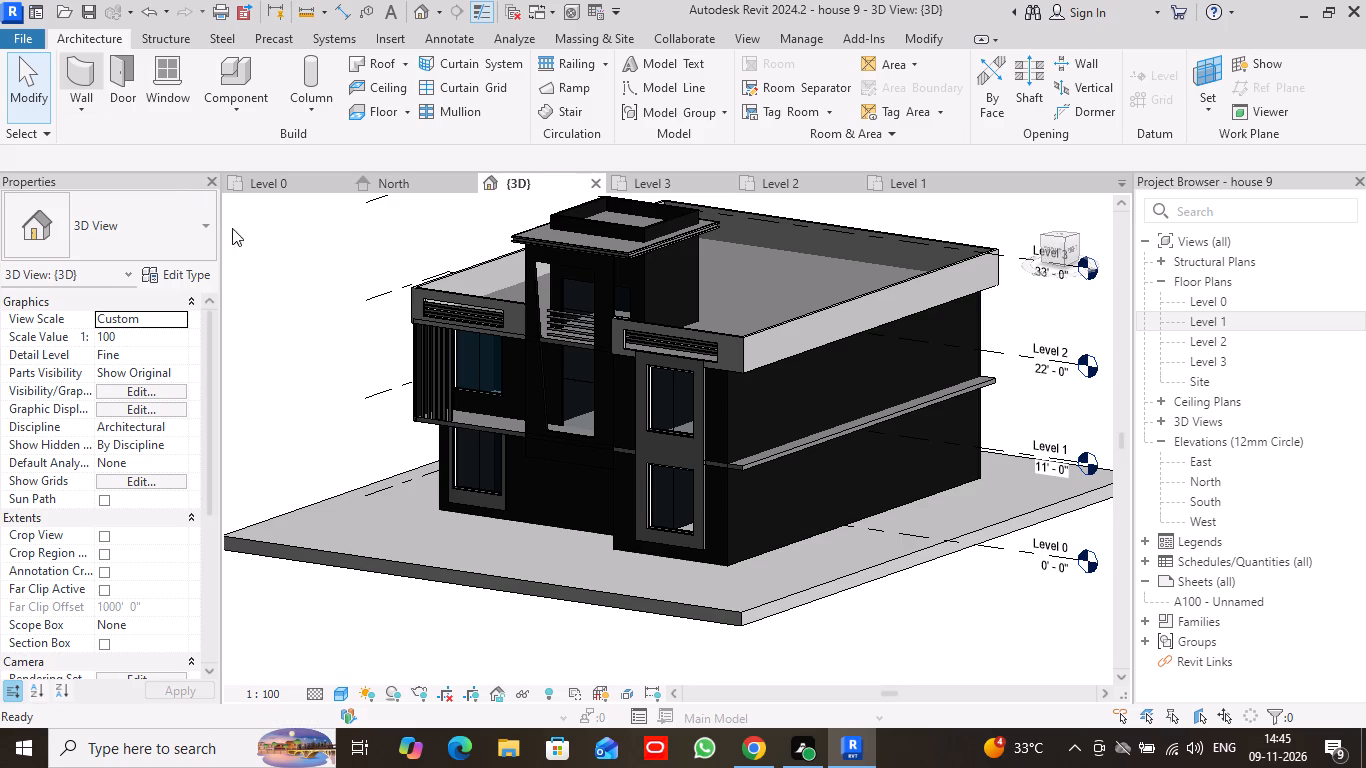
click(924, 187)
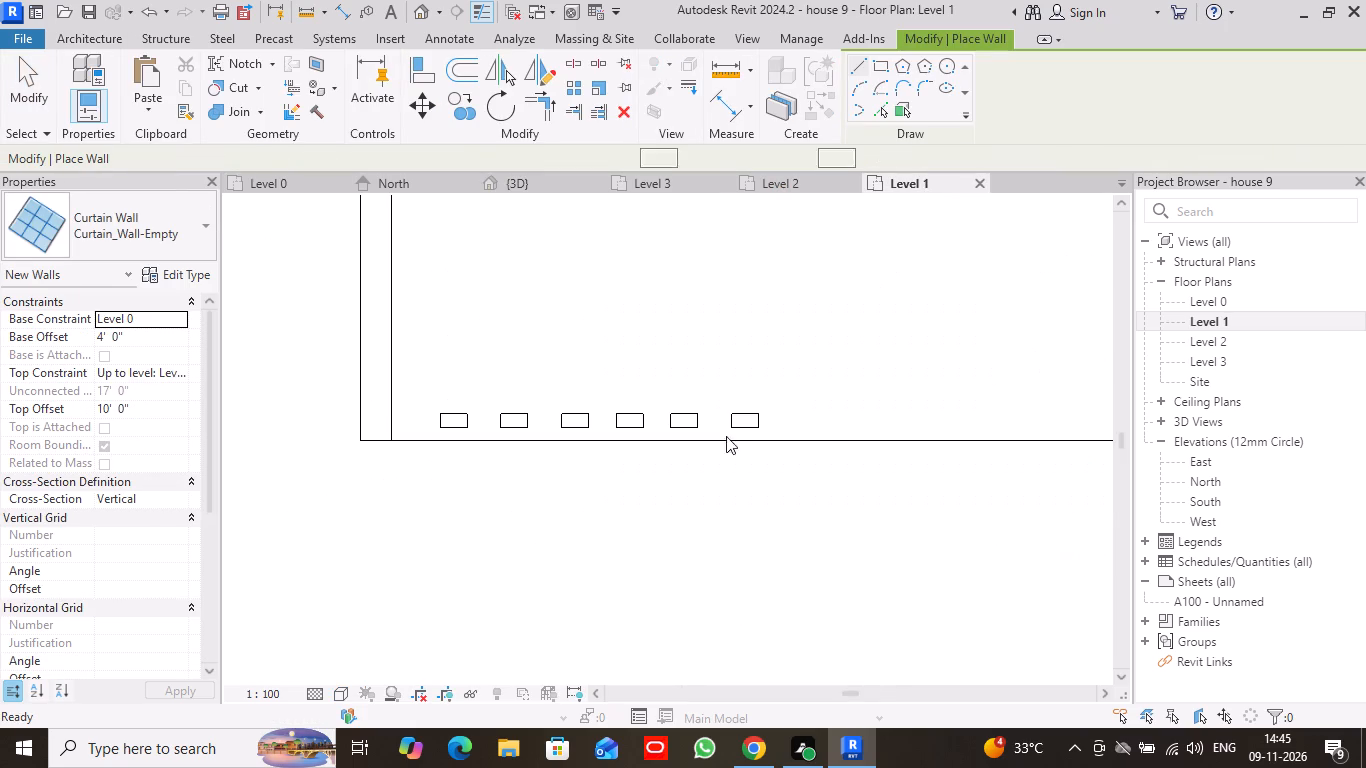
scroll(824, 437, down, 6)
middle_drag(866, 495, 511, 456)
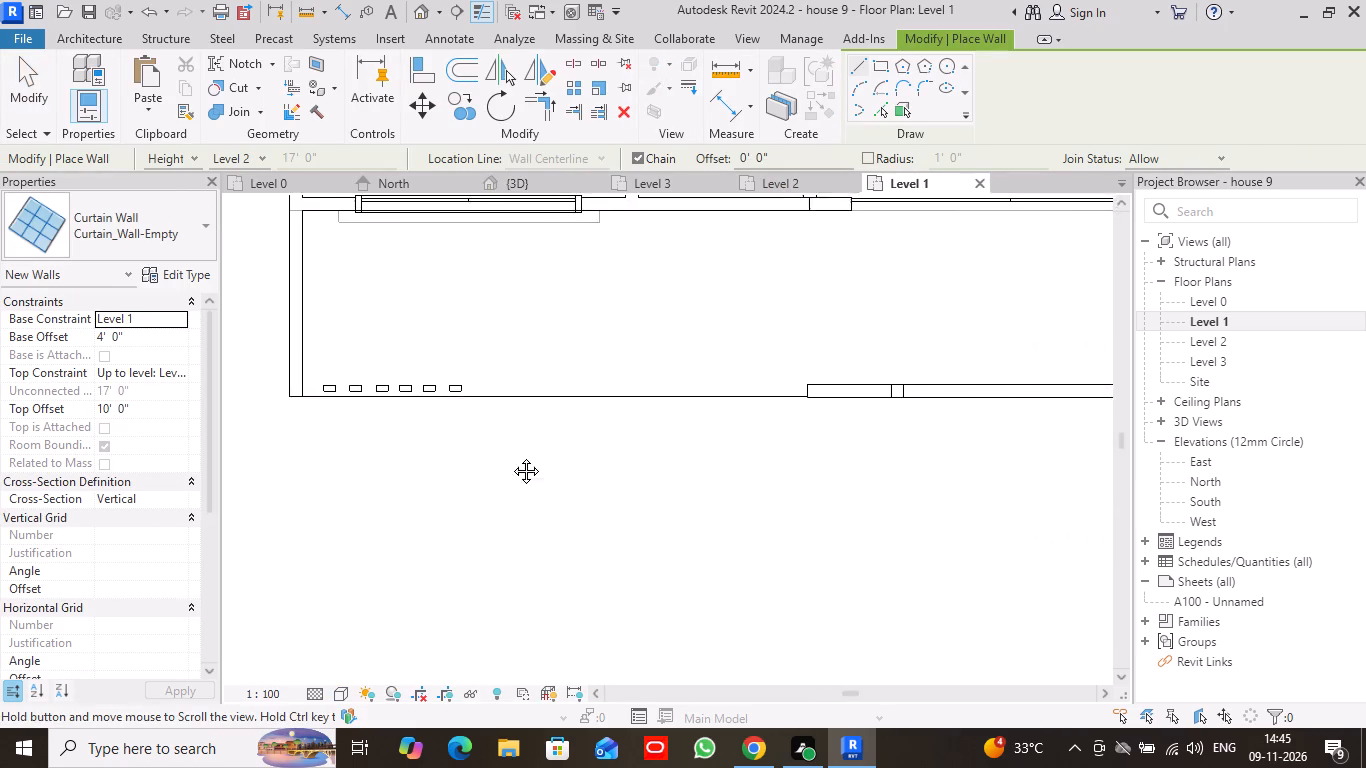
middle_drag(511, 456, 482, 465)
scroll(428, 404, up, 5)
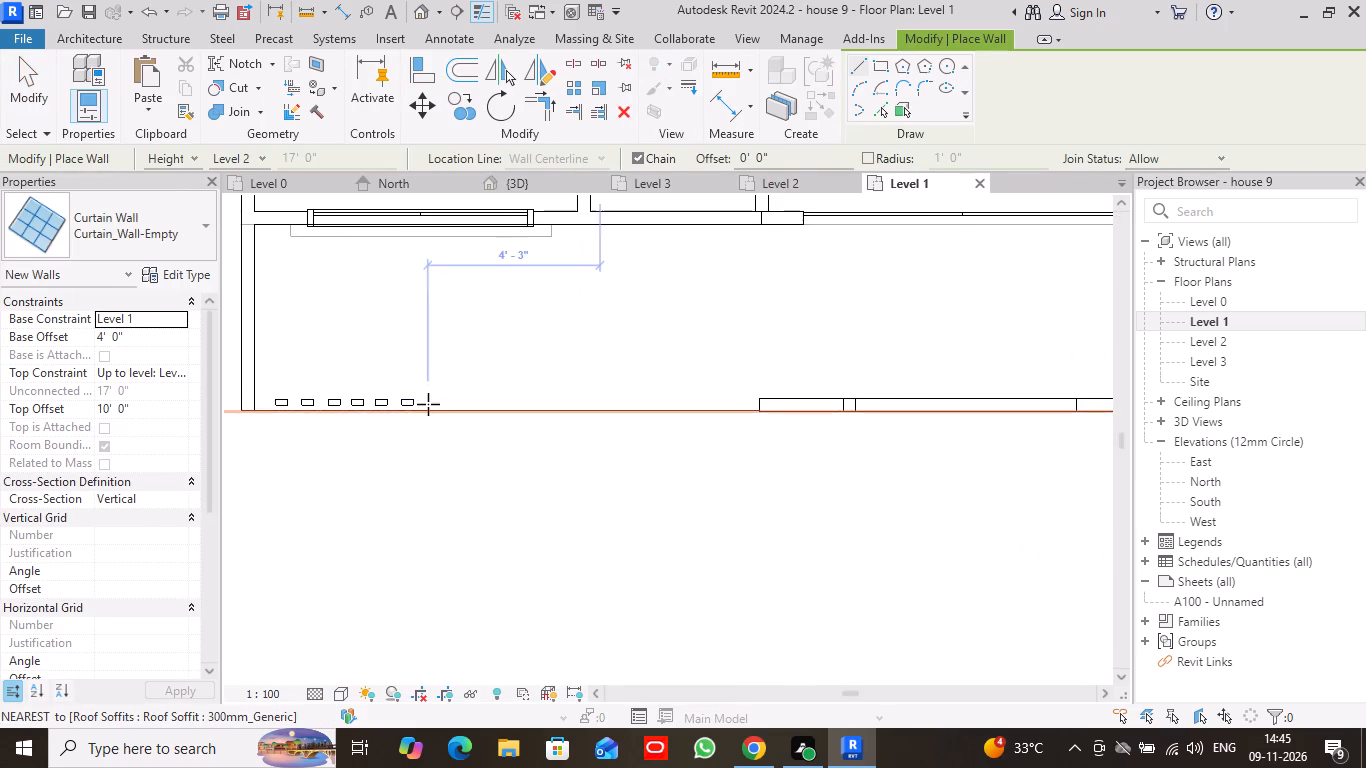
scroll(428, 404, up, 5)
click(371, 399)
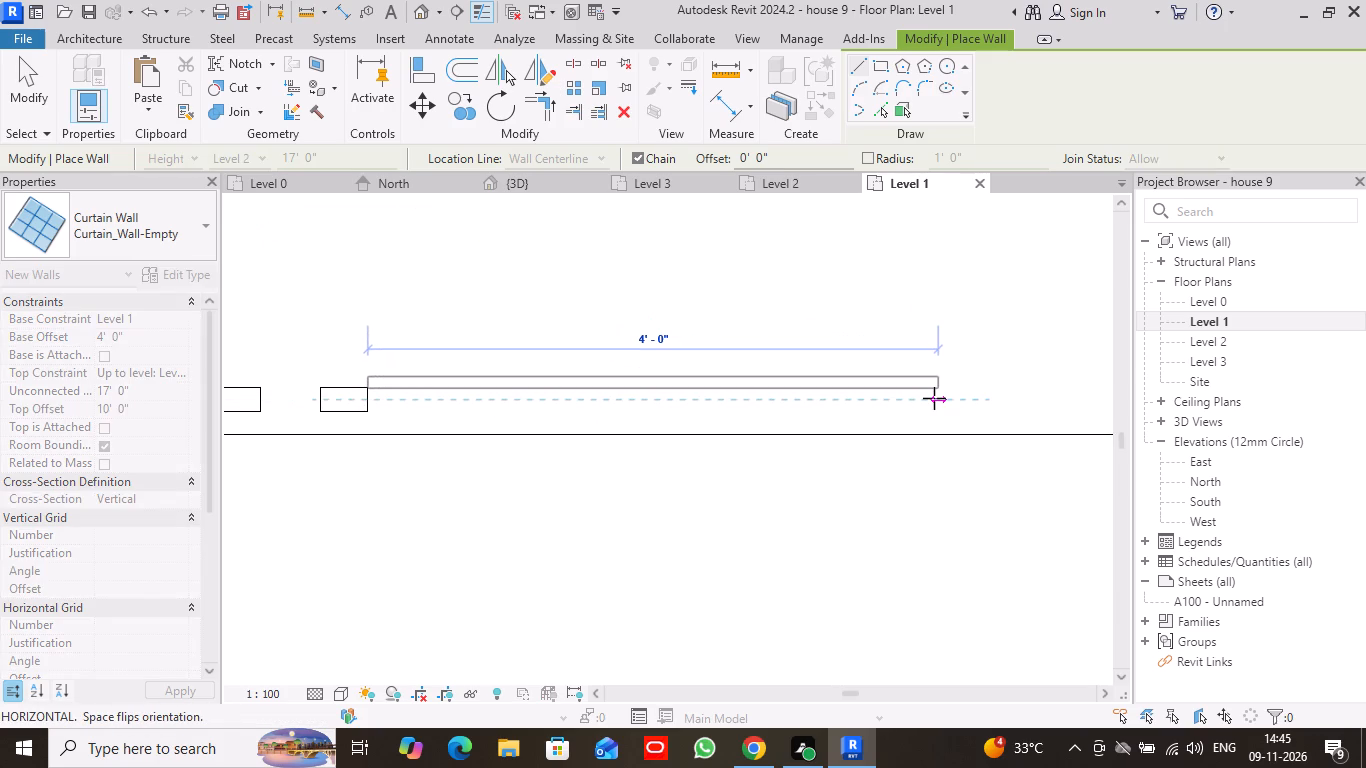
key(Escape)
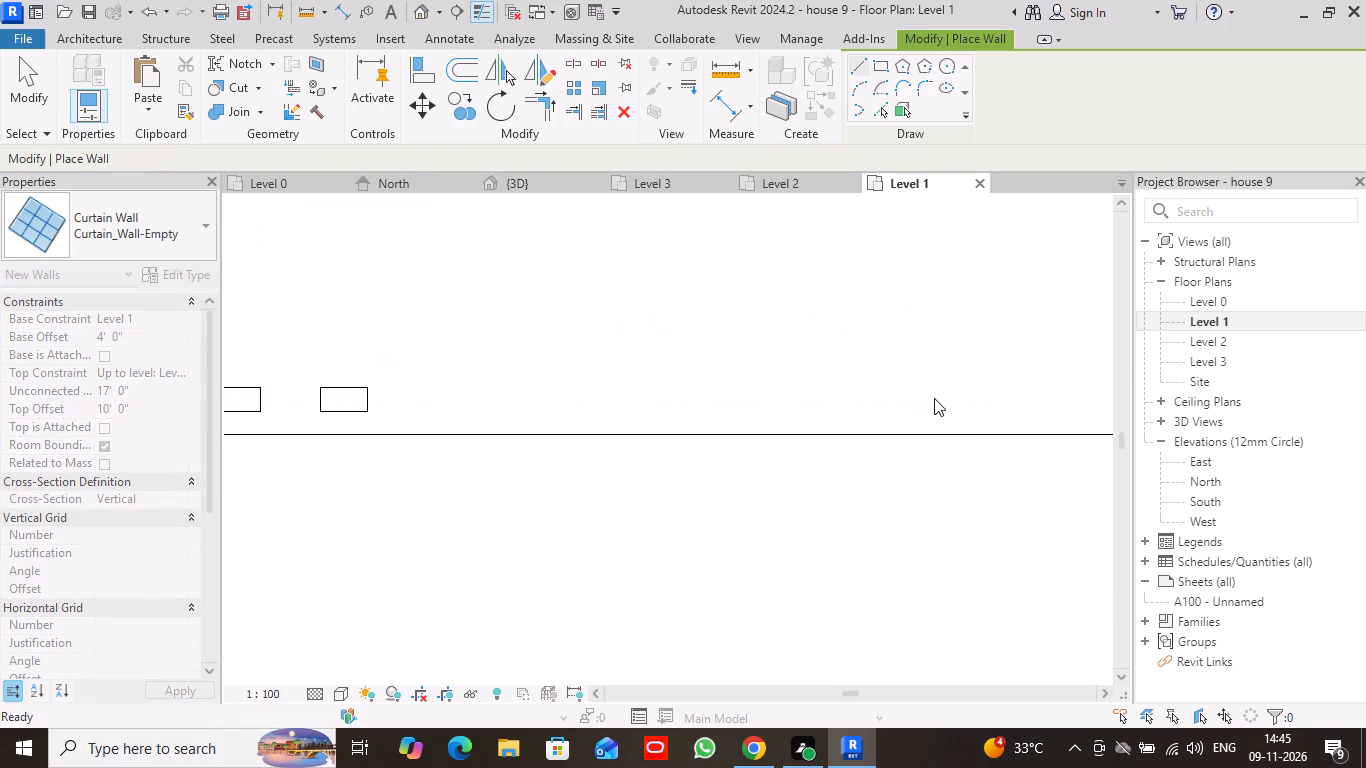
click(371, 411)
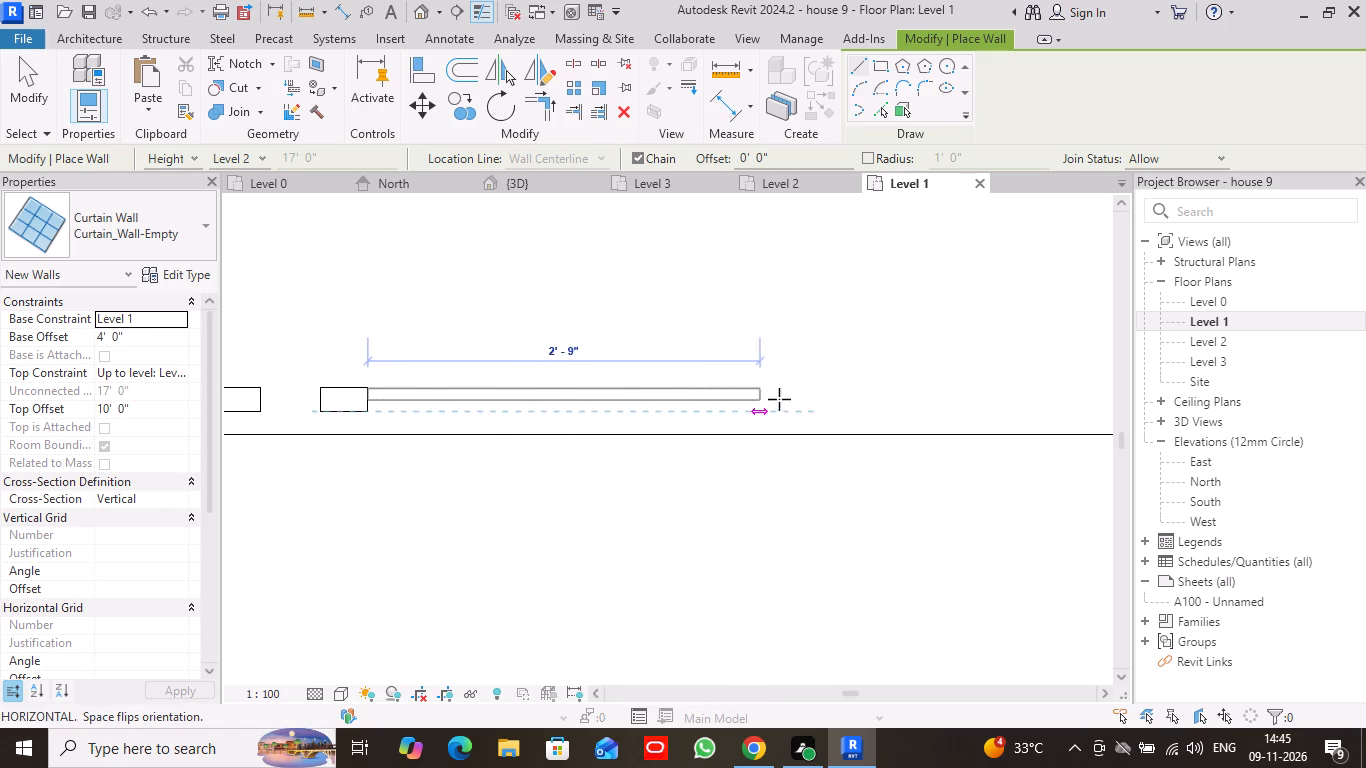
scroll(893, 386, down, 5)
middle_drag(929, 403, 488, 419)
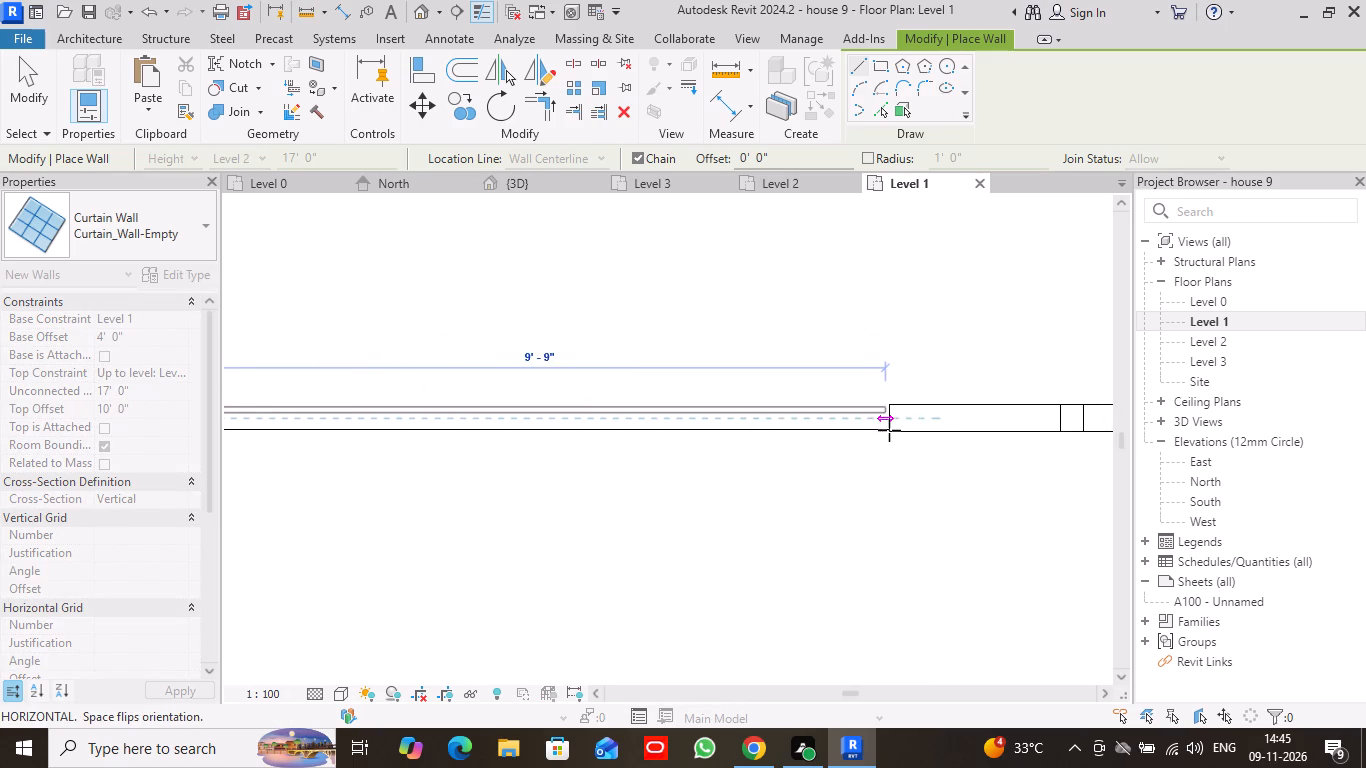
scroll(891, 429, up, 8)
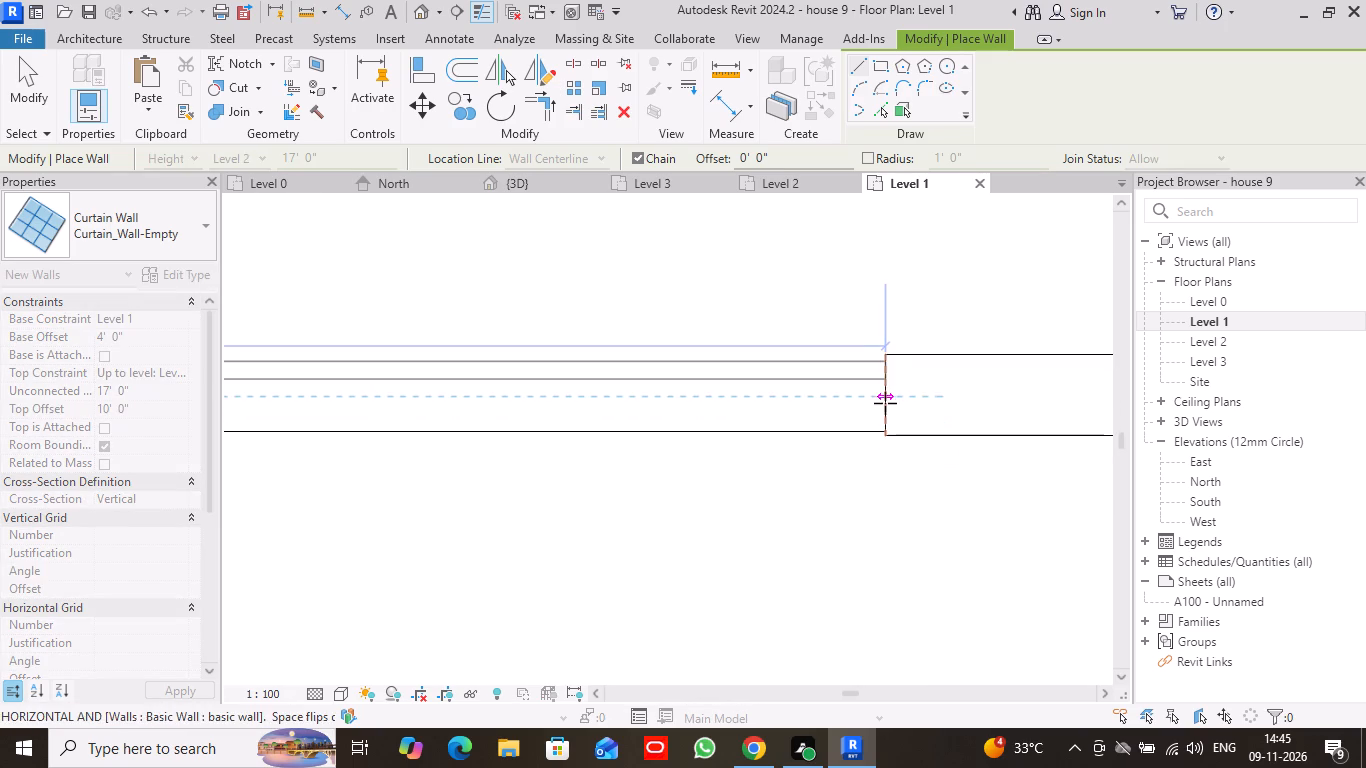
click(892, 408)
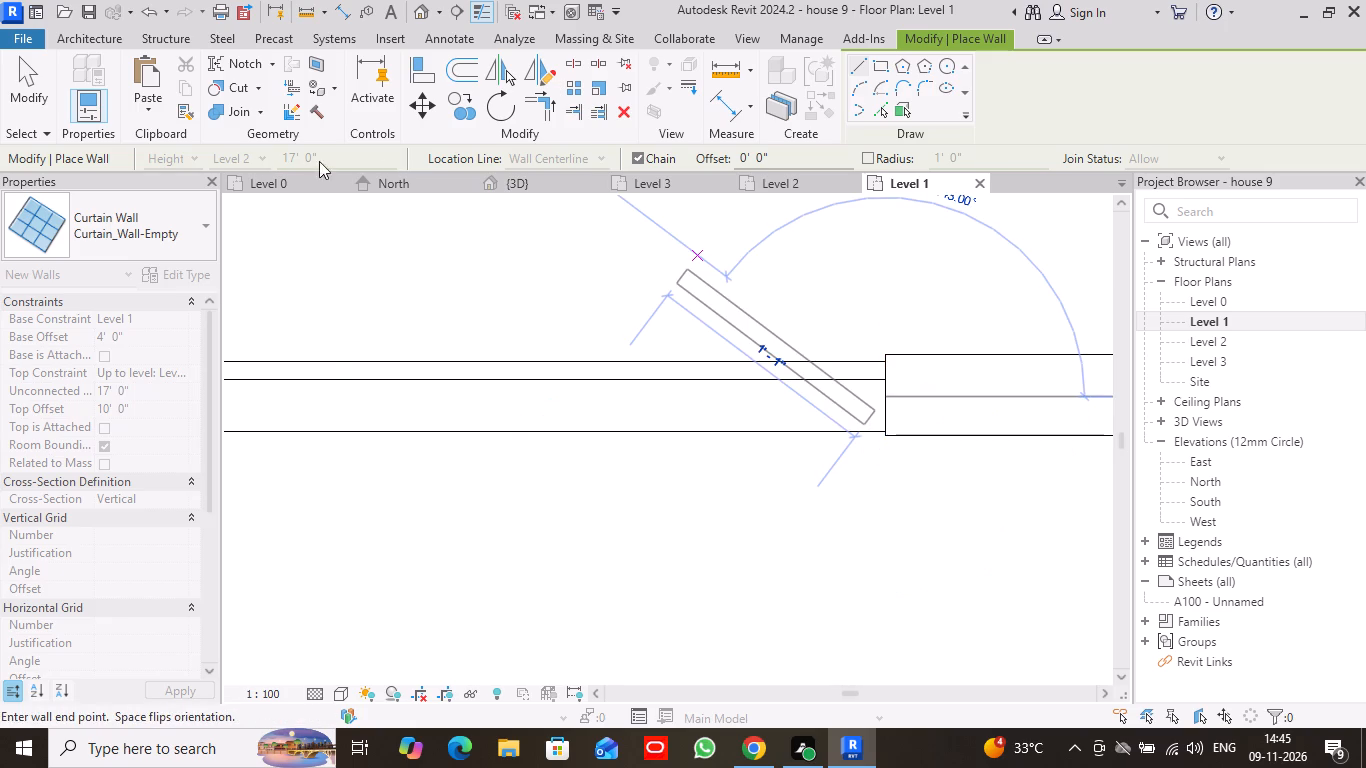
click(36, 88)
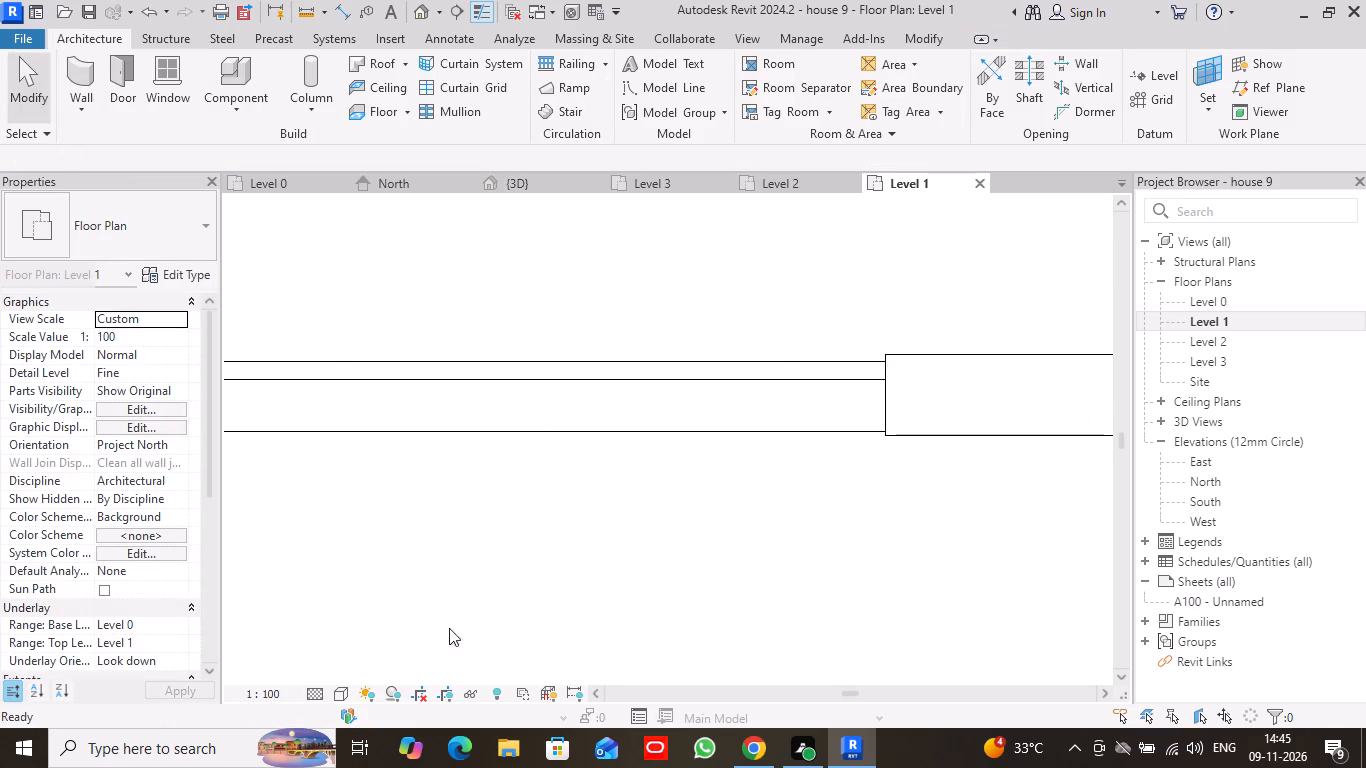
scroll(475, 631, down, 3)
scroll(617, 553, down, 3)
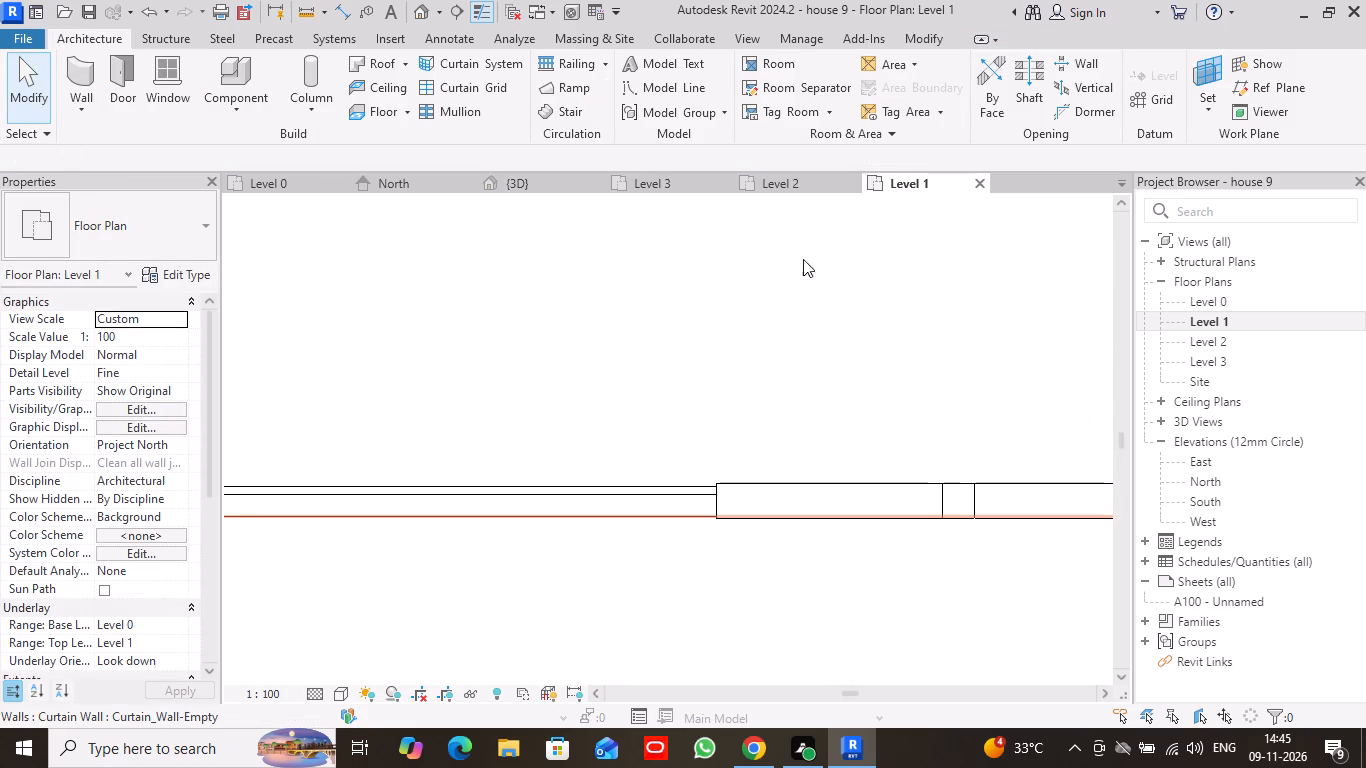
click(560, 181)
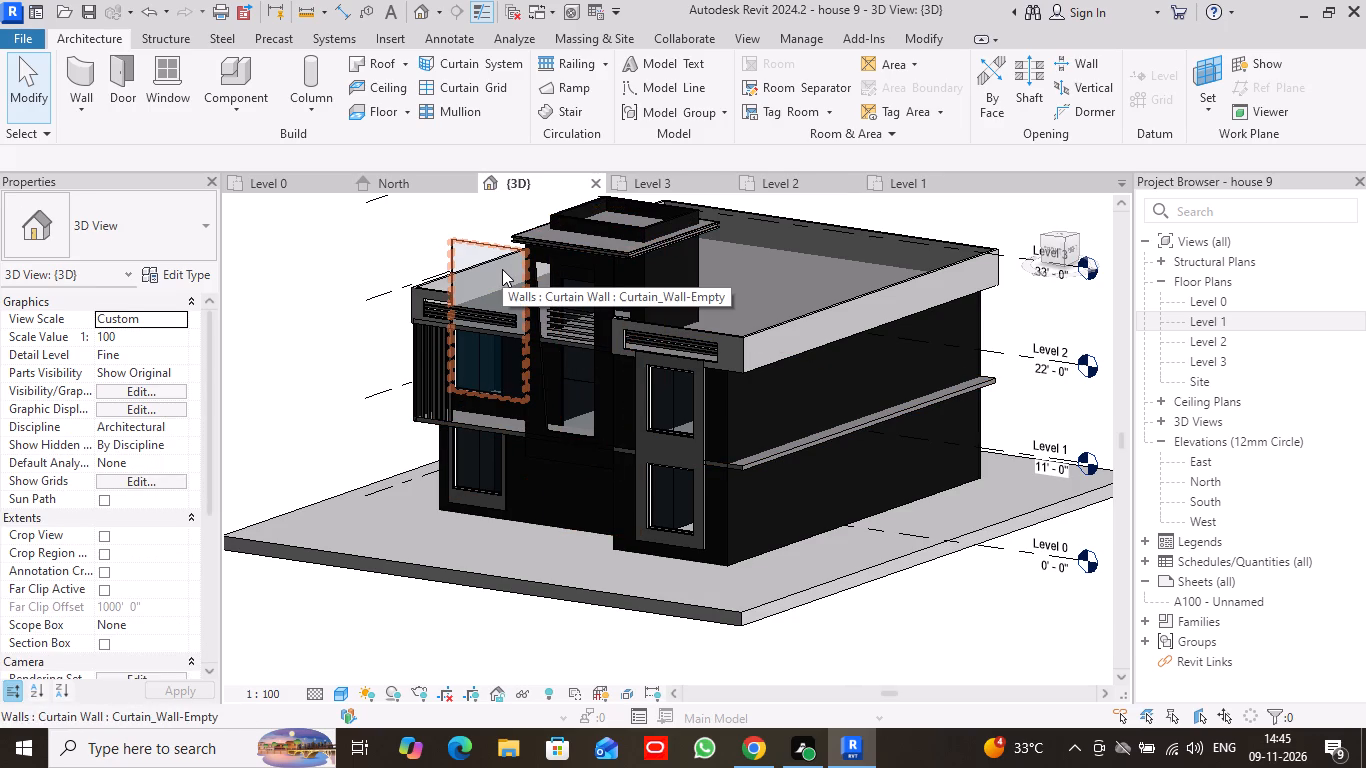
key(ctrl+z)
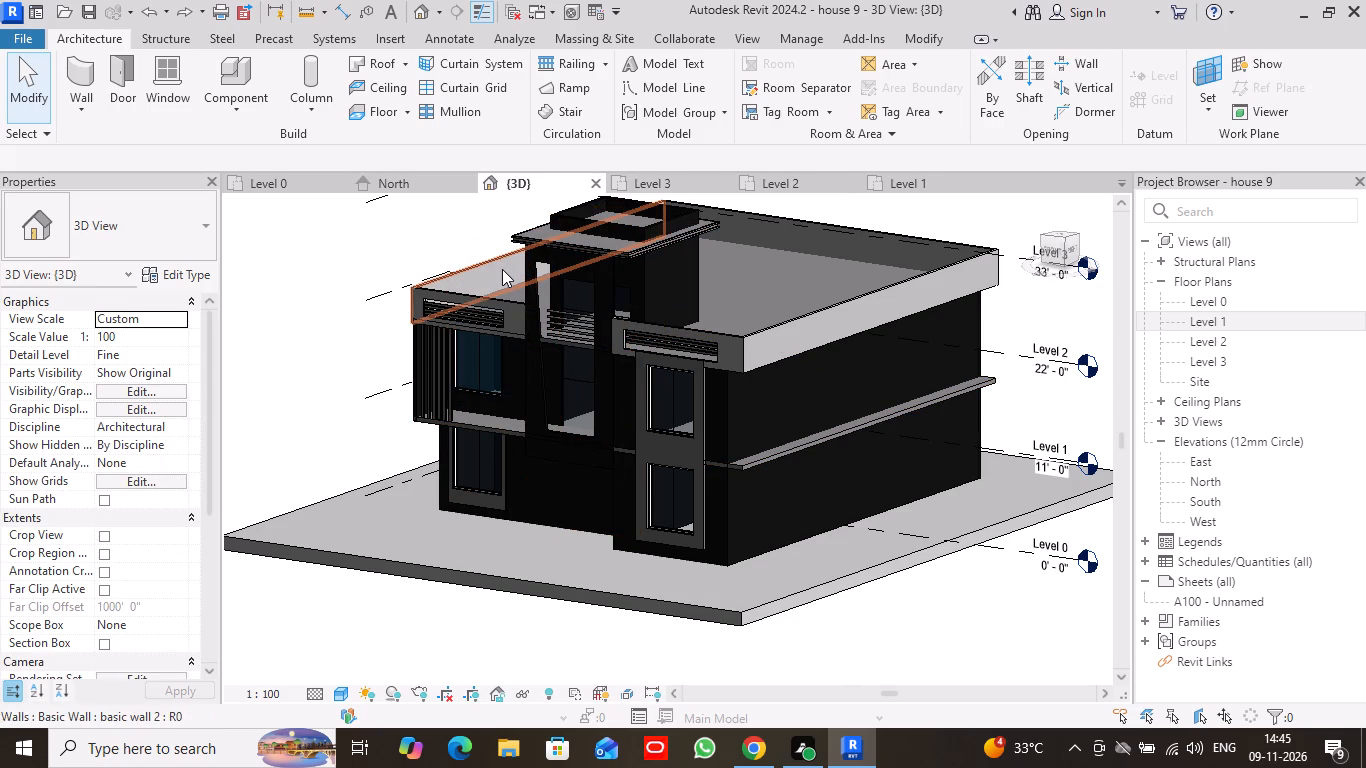
Draw a Curtain_Wall-Empty wall with 0 base offset on Level 1, about 9'-10" long, from the last balcony post to the basic wall's end.
click(75, 74)
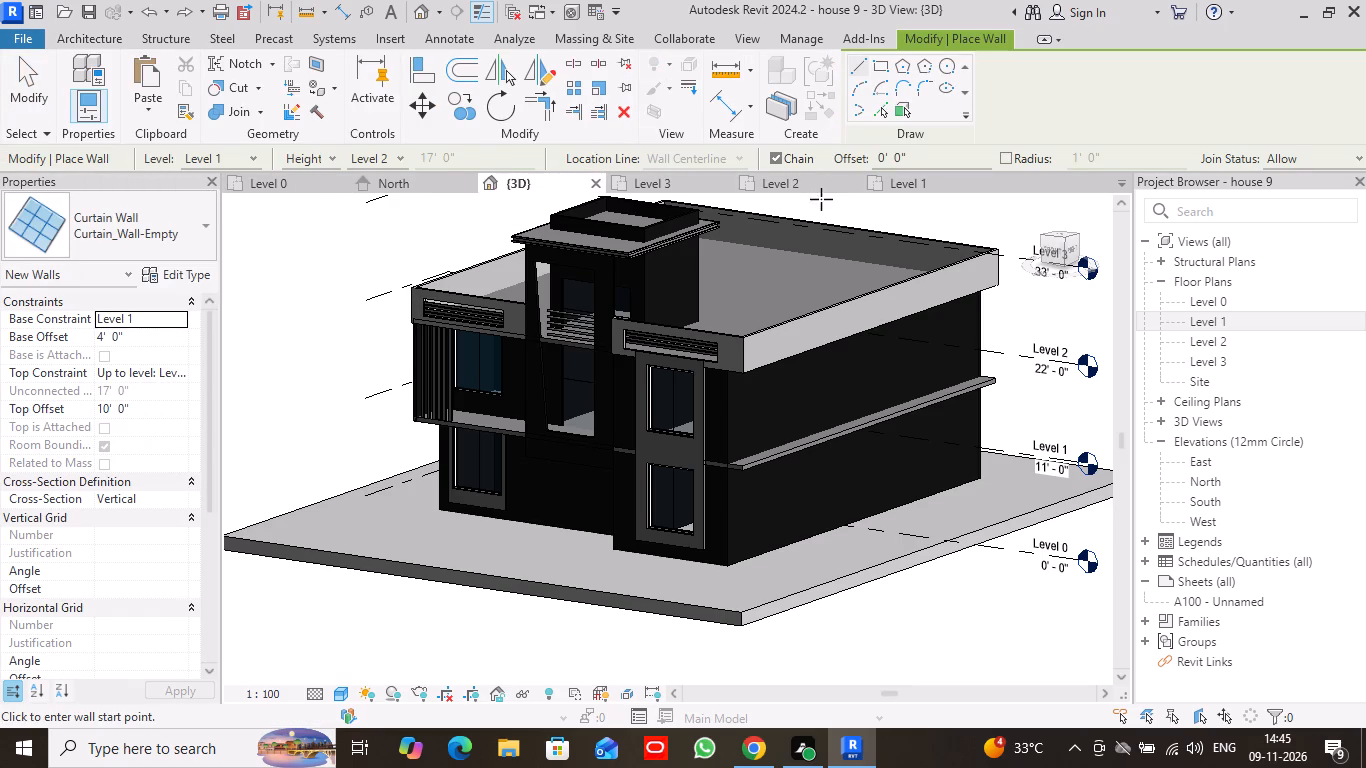
click(892, 185)
scroll(594, 445, down, 10)
middle_drag(429, 521, 700, 480)
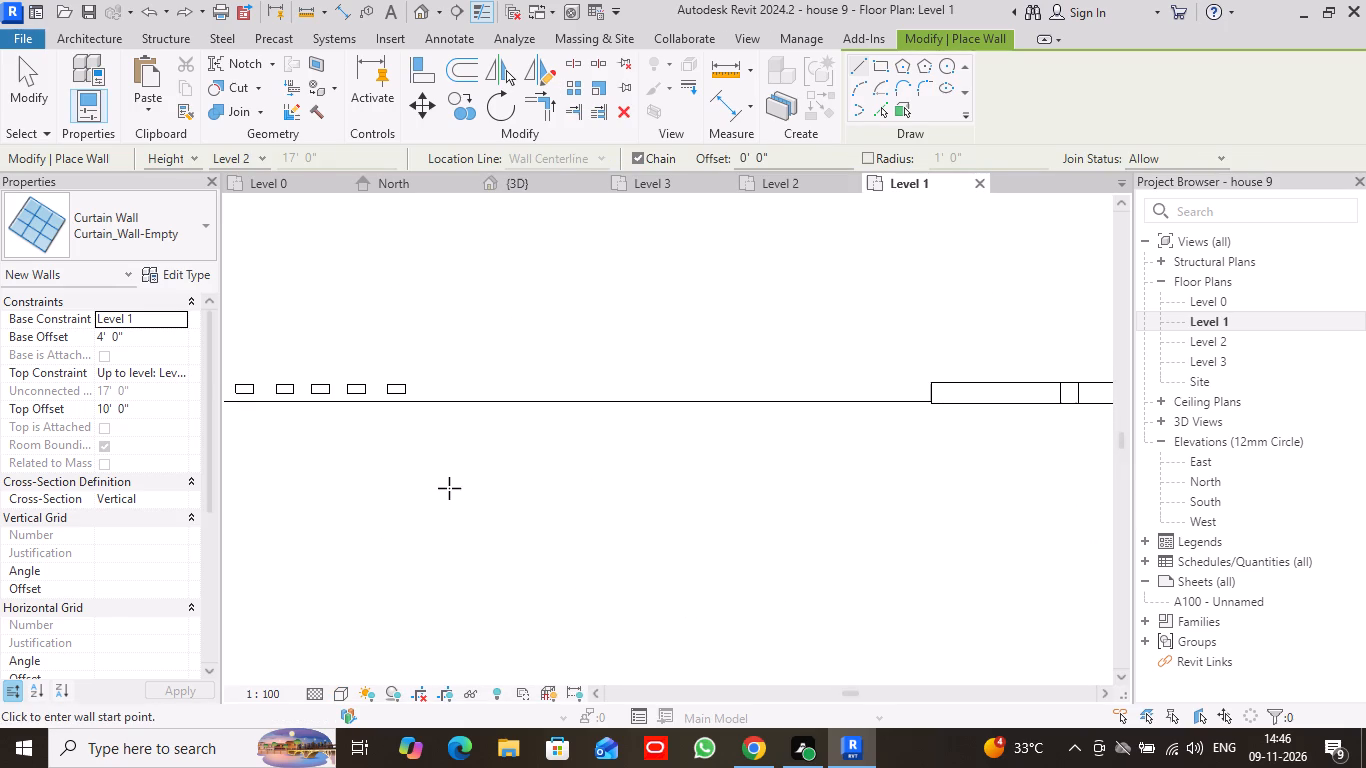
click(173, 336)
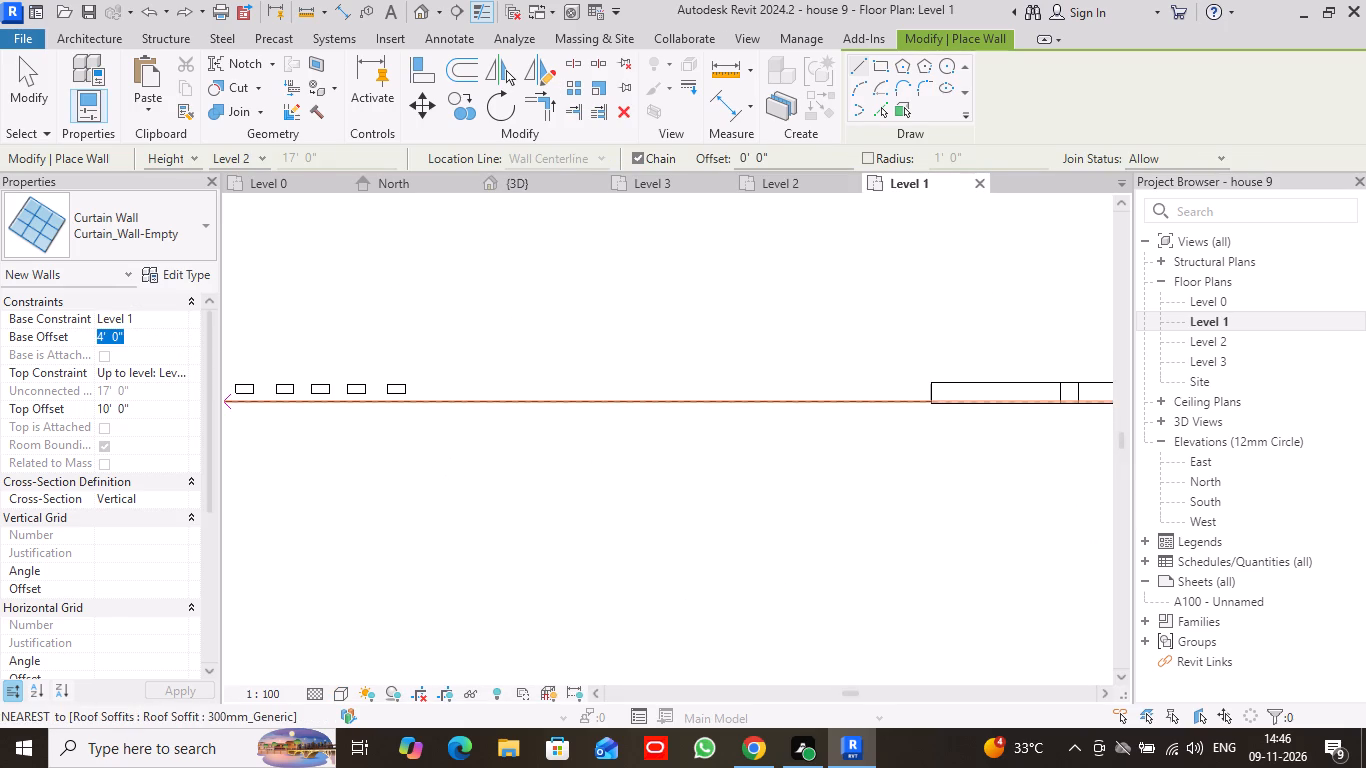
key(0)
key(Return)
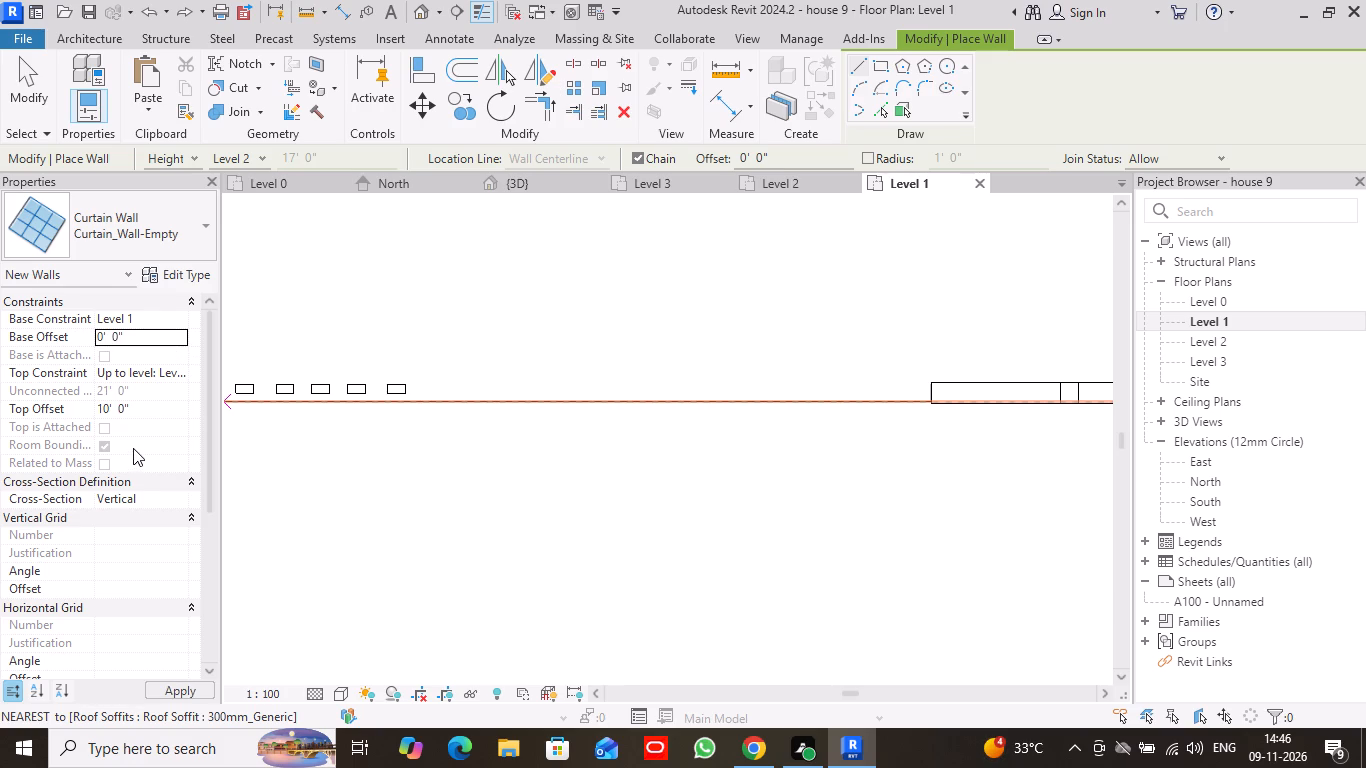
click(183, 690)
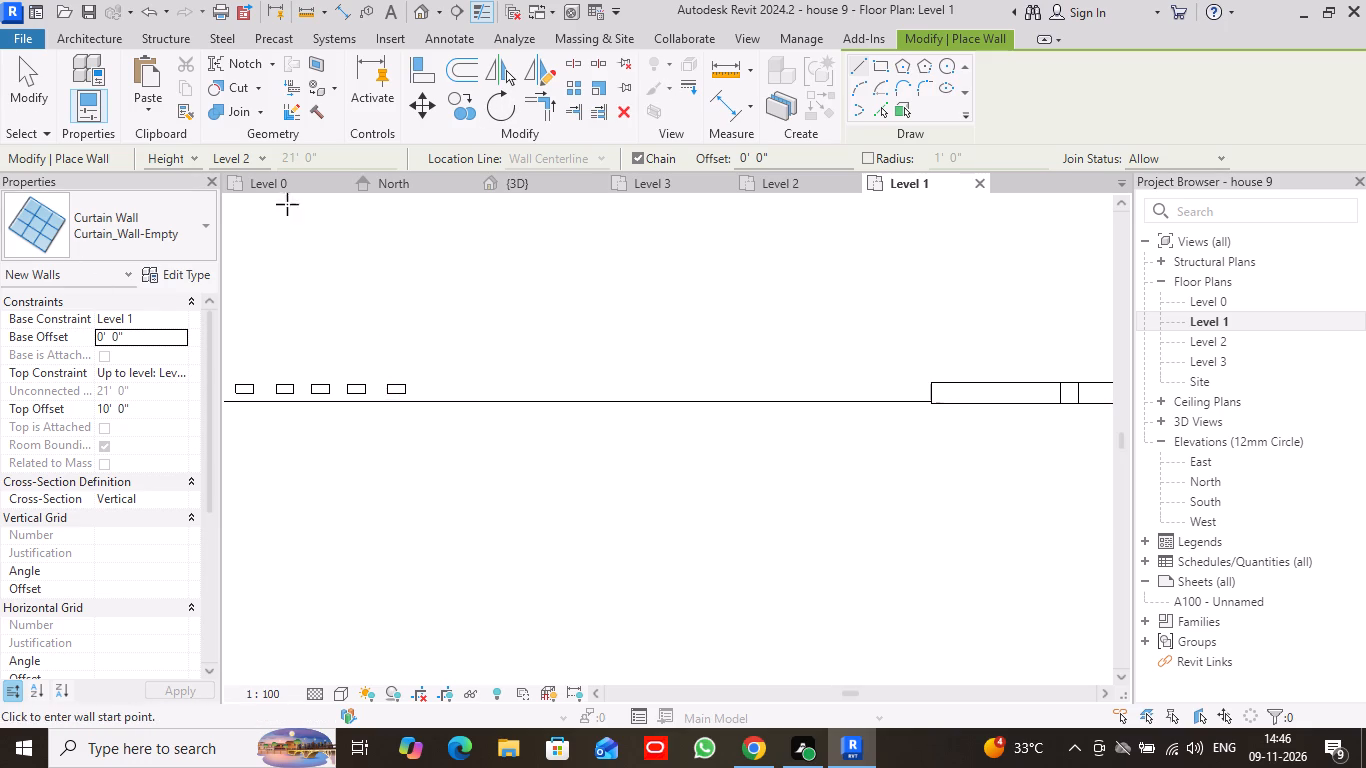
scroll(484, 400, up, 3)
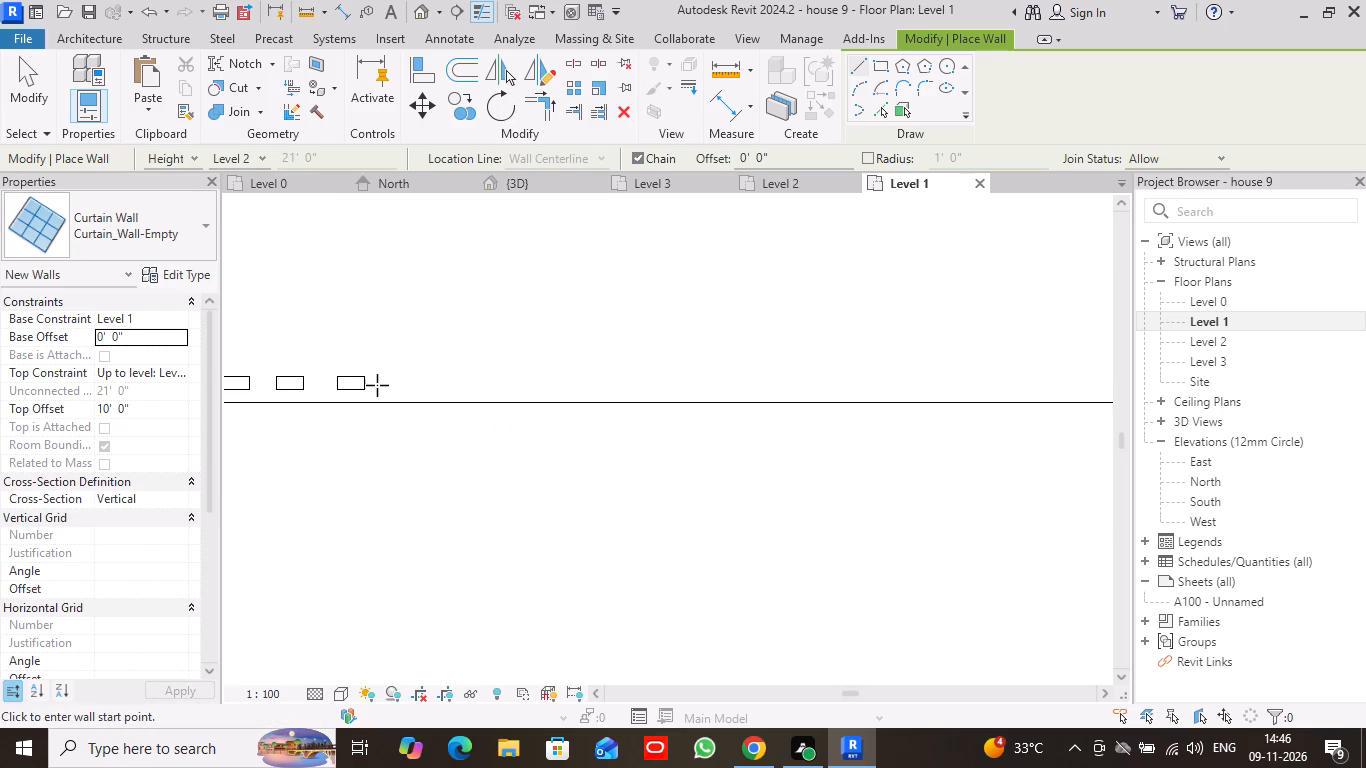
click(364, 384)
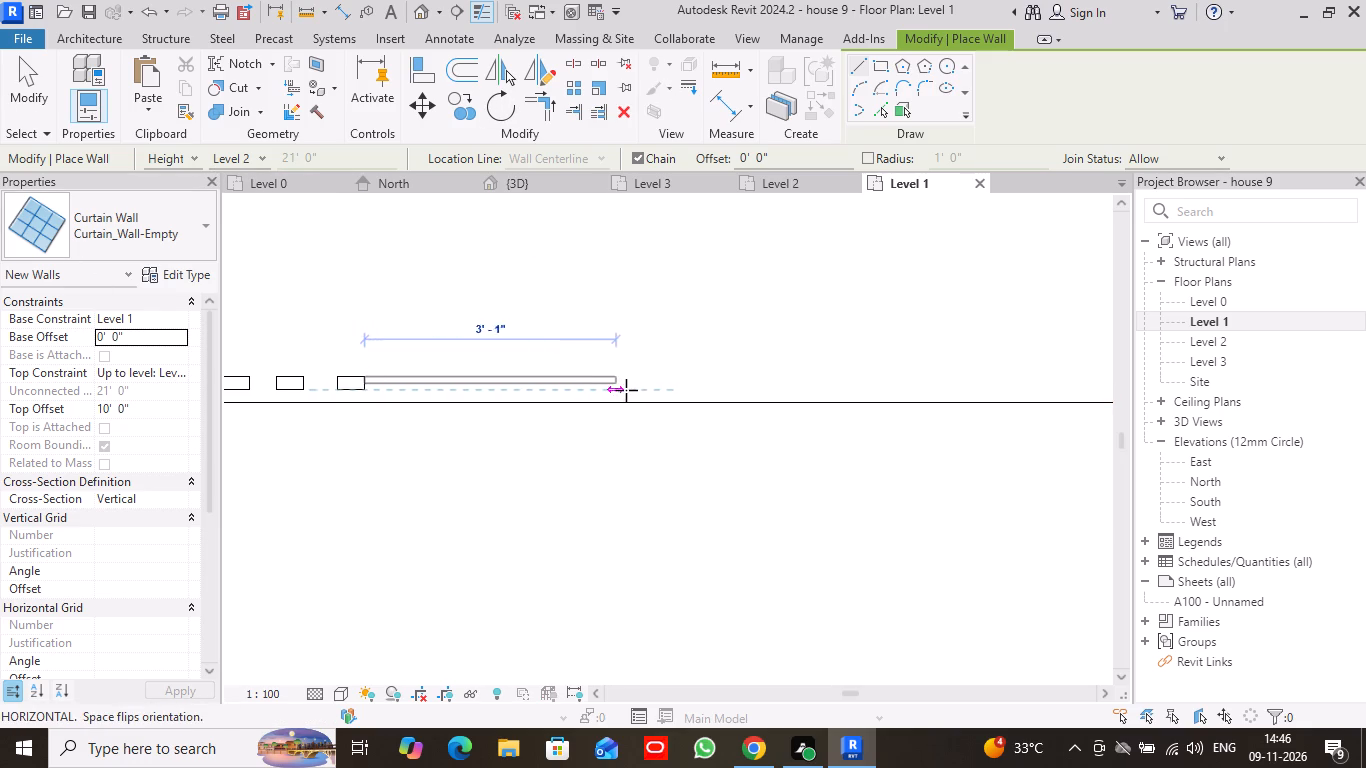
scroll(626, 390, down, 6)
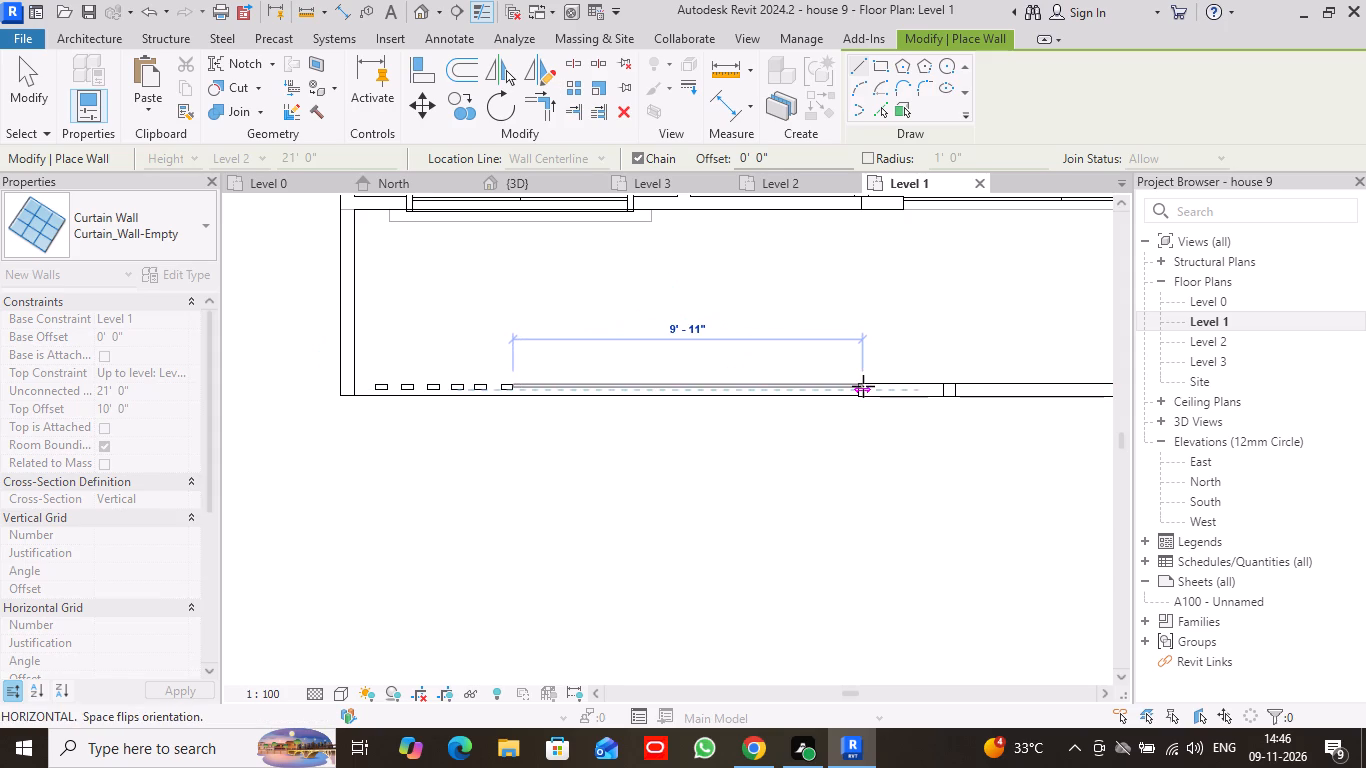
scroll(858, 381, up, 10)
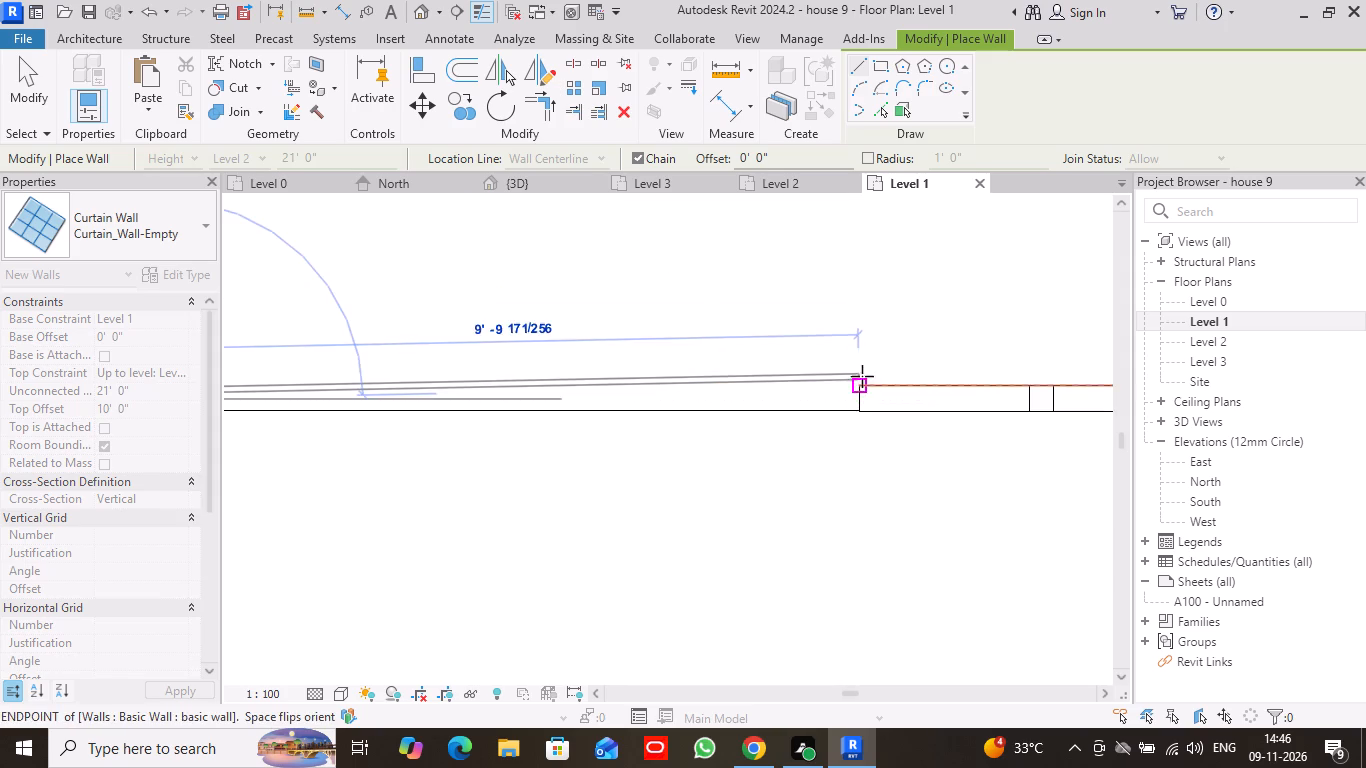
click(860, 403)
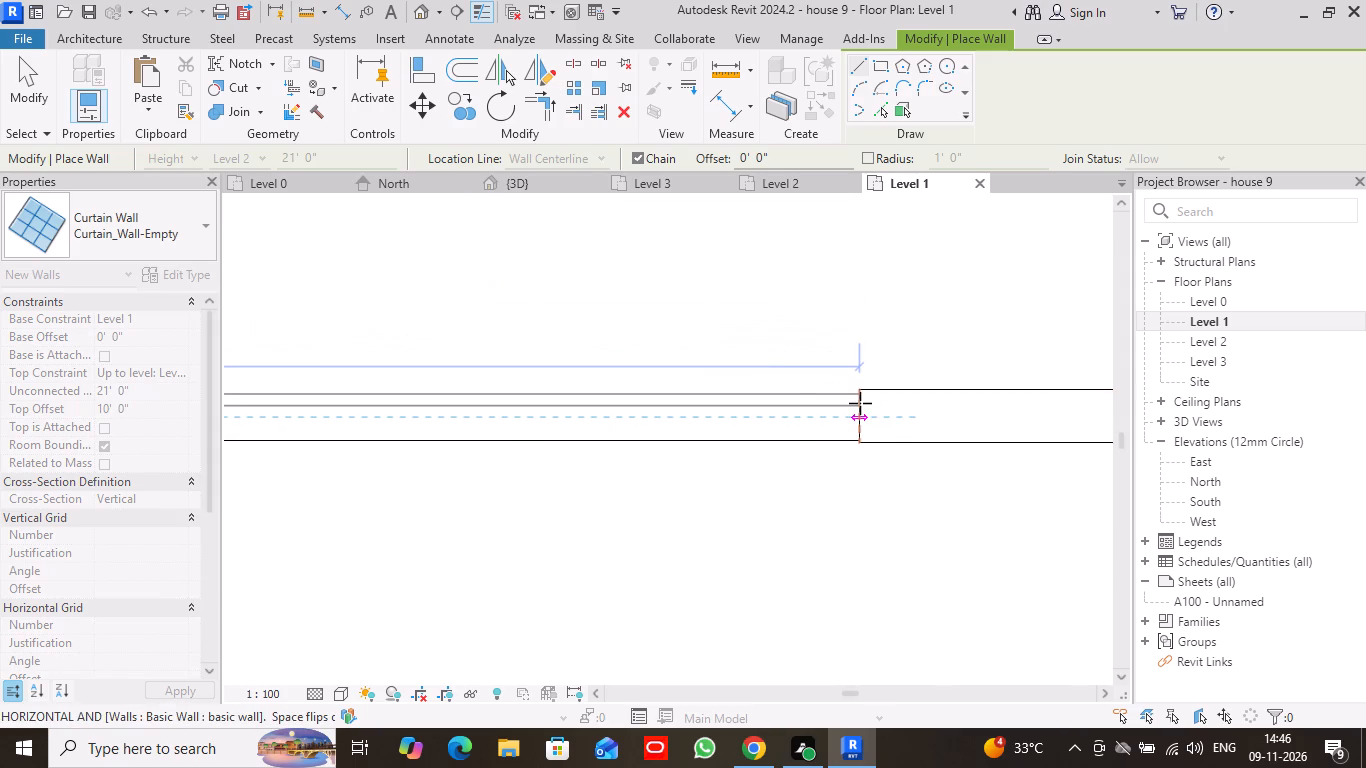
click(32, 89)
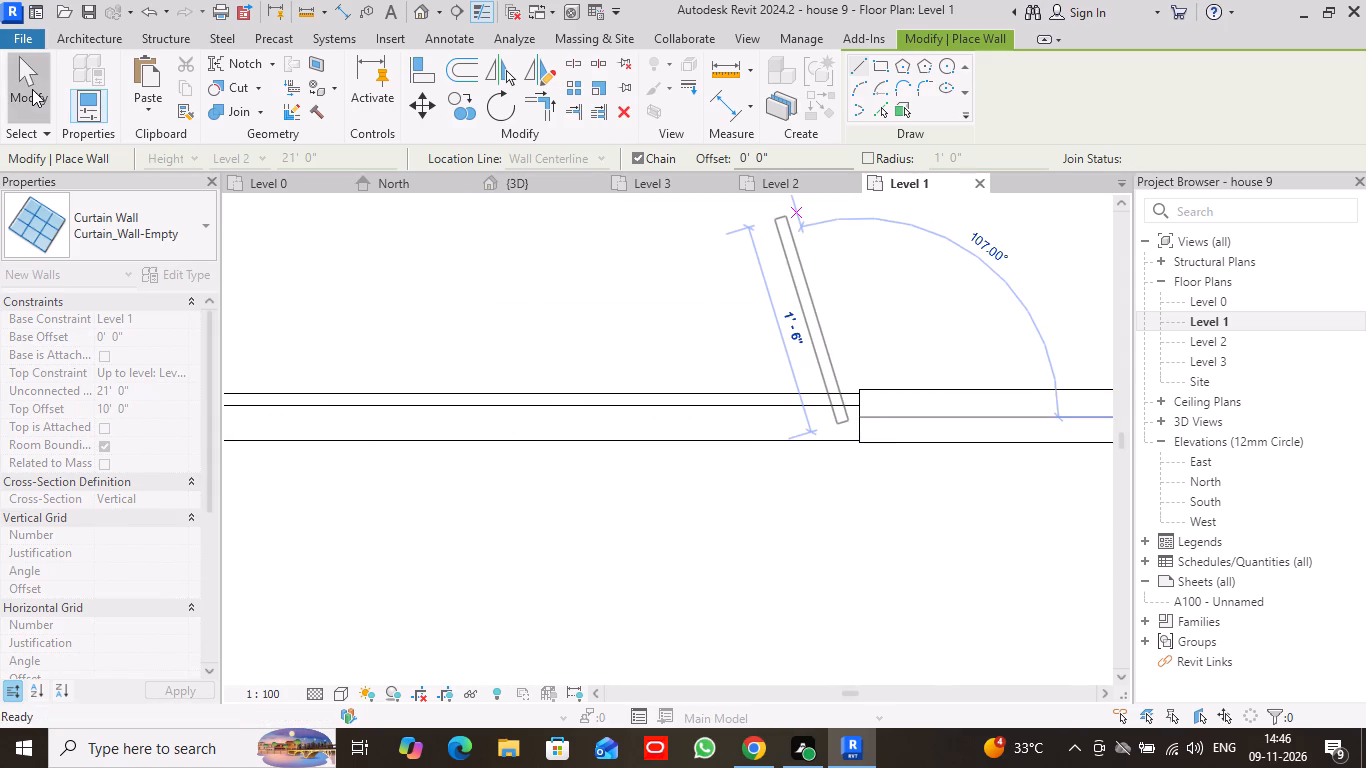
In the front-facing 3D view, lower the top of the new balcony curtain wall to a height of about 4'-8".
scroll(478, 448, down, 11)
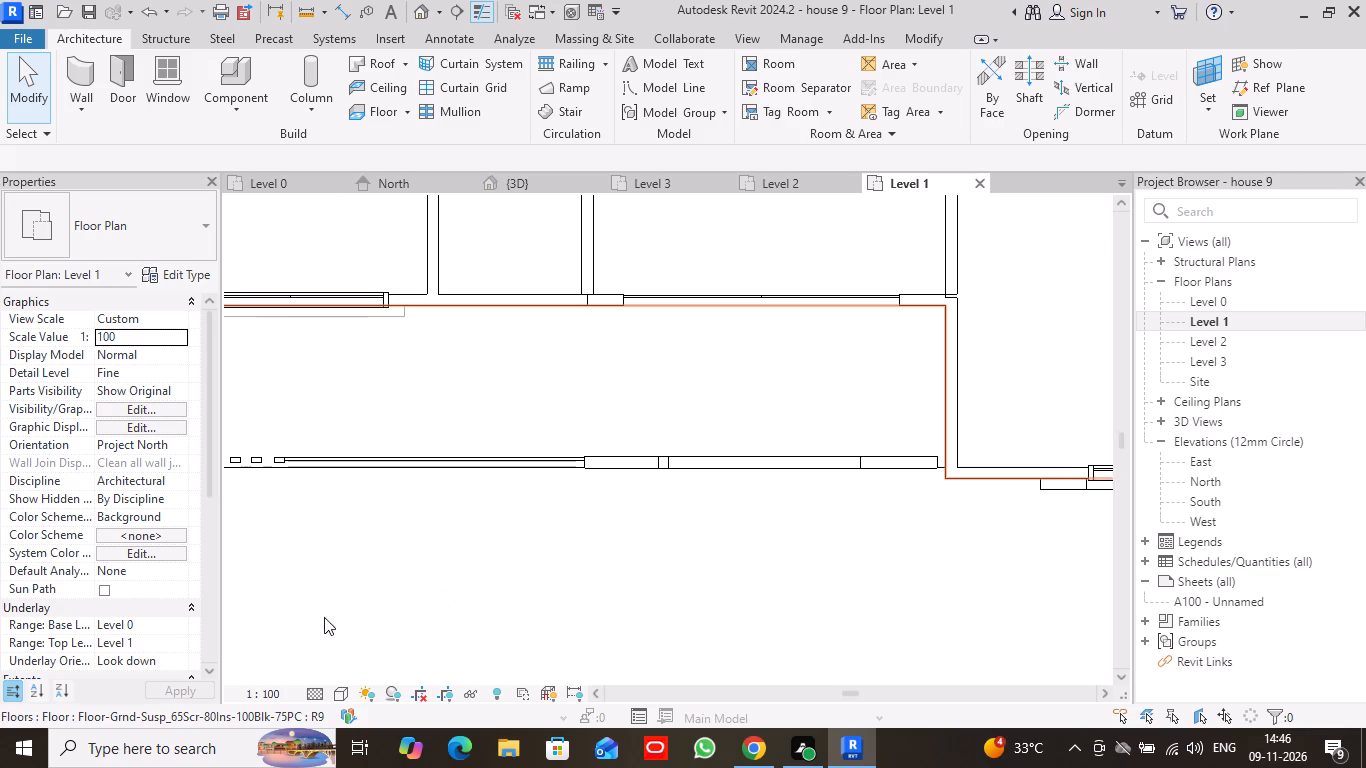
middle_drag(335, 565, 325, 417)
click(549, 186)
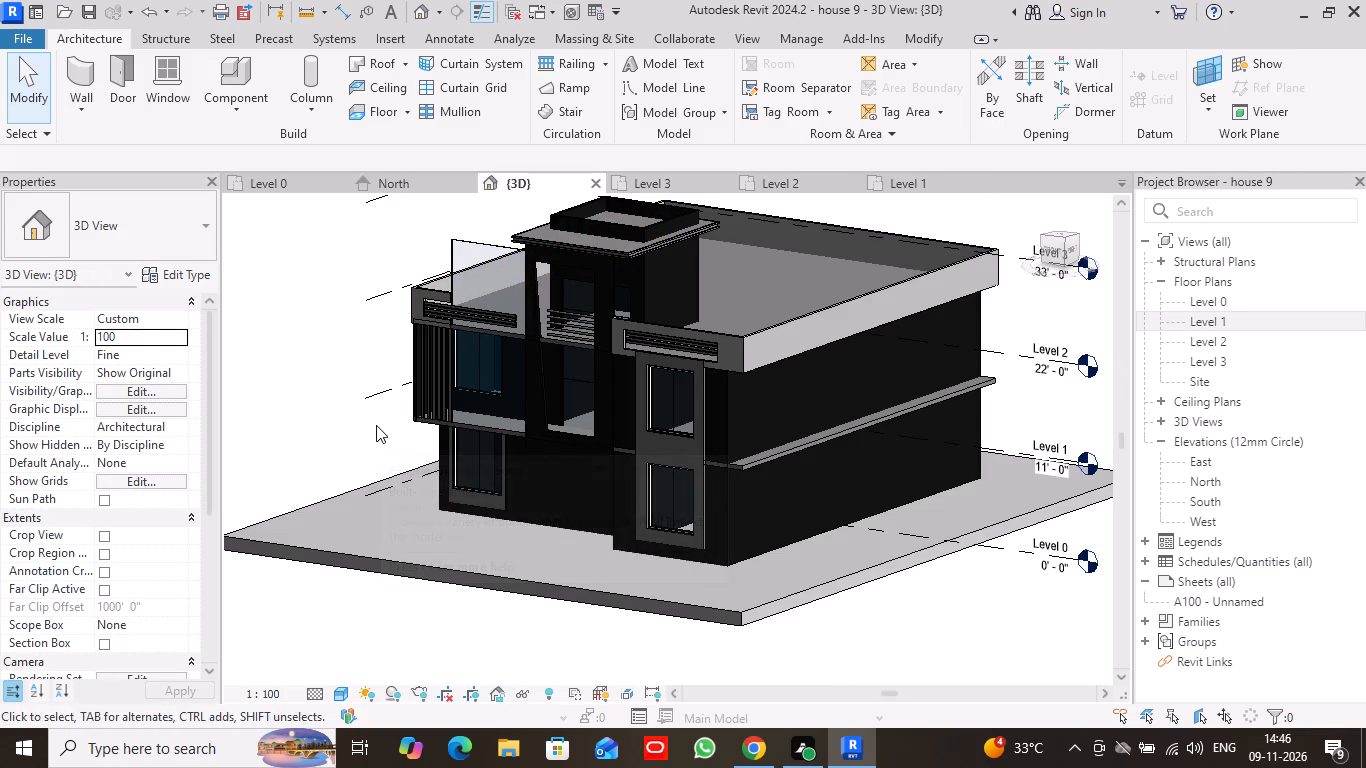
scroll(578, 336, up, 5)
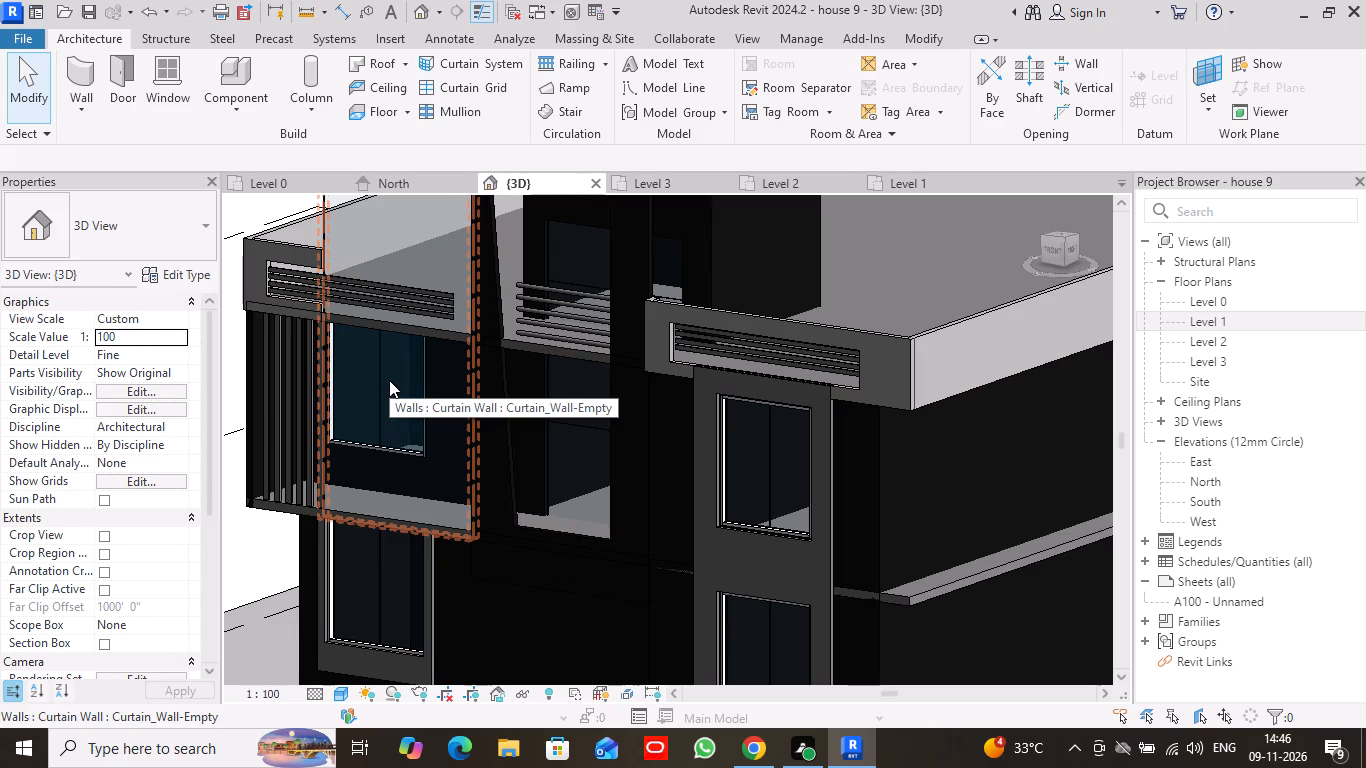
click(1054, 248)
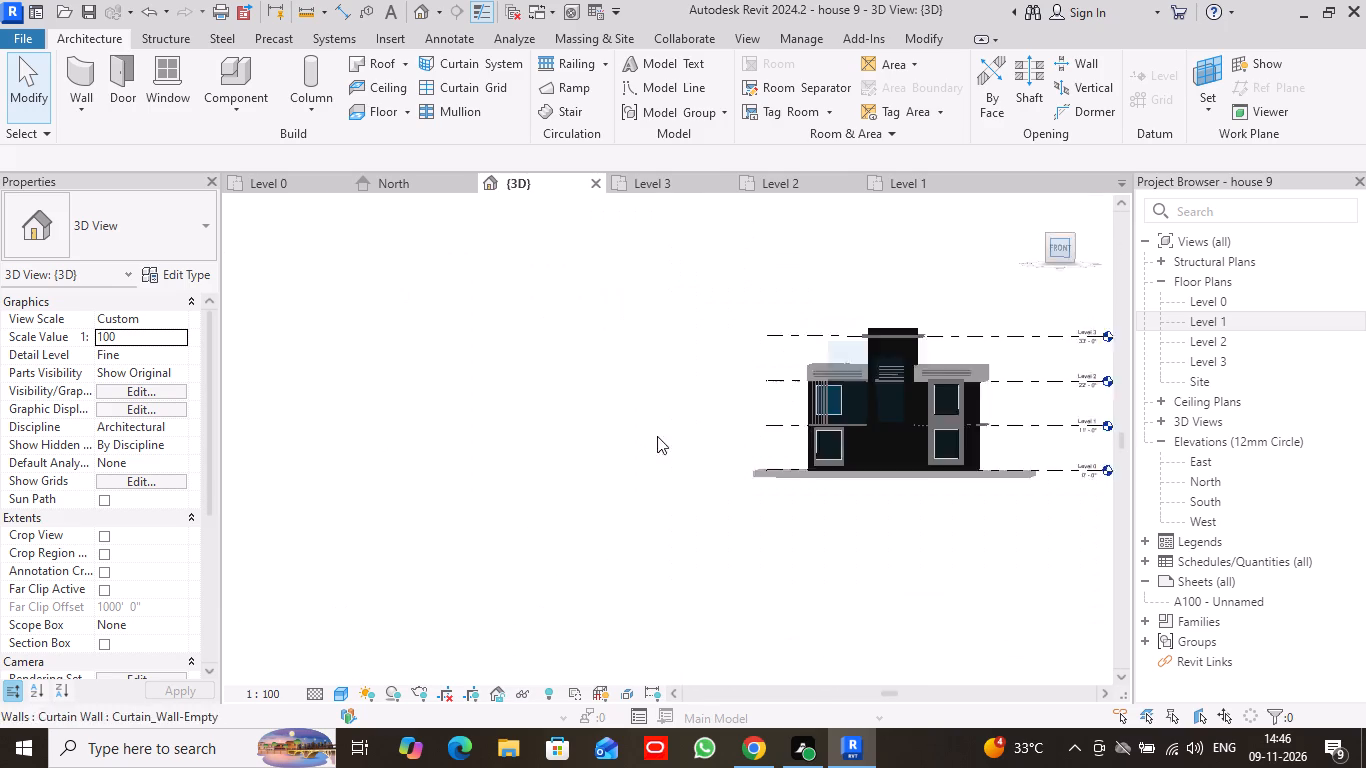
scroll(575, 494, up, 6)
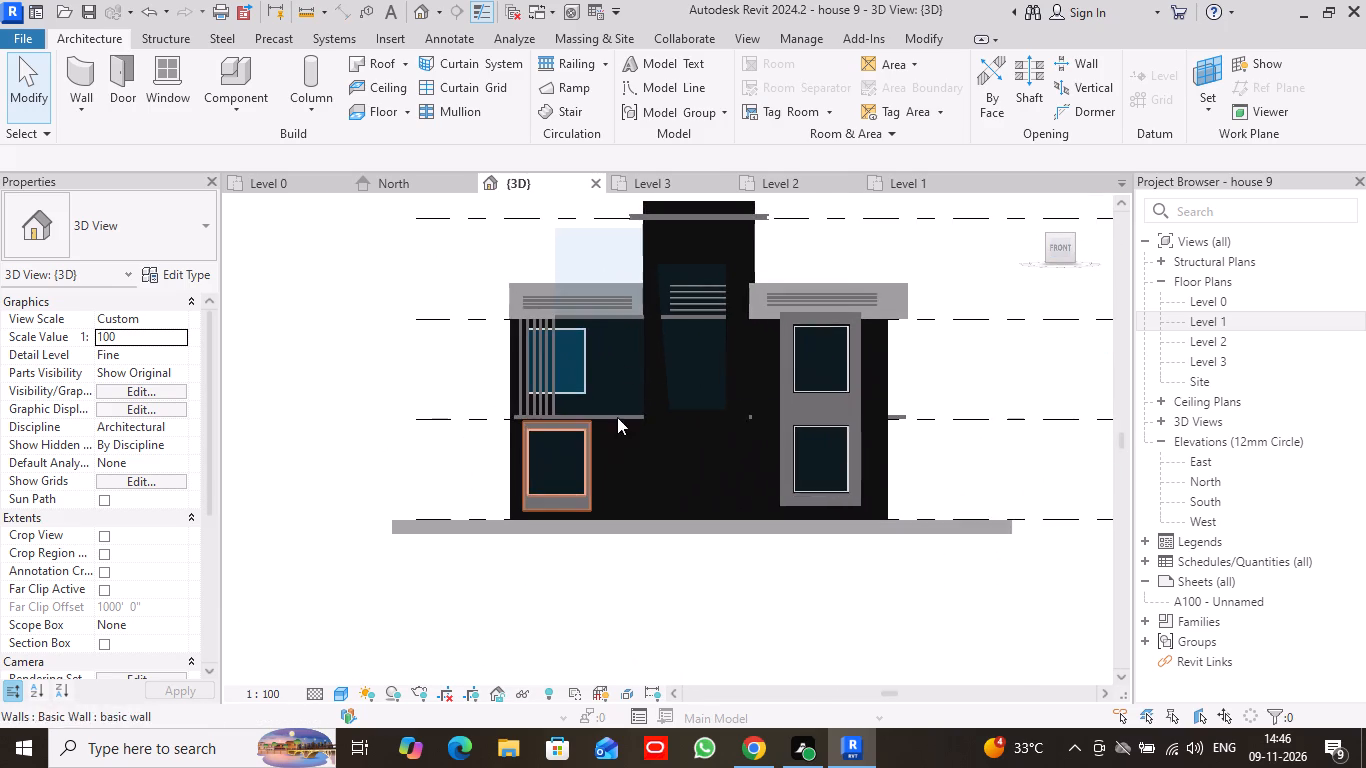
click(602, 236)
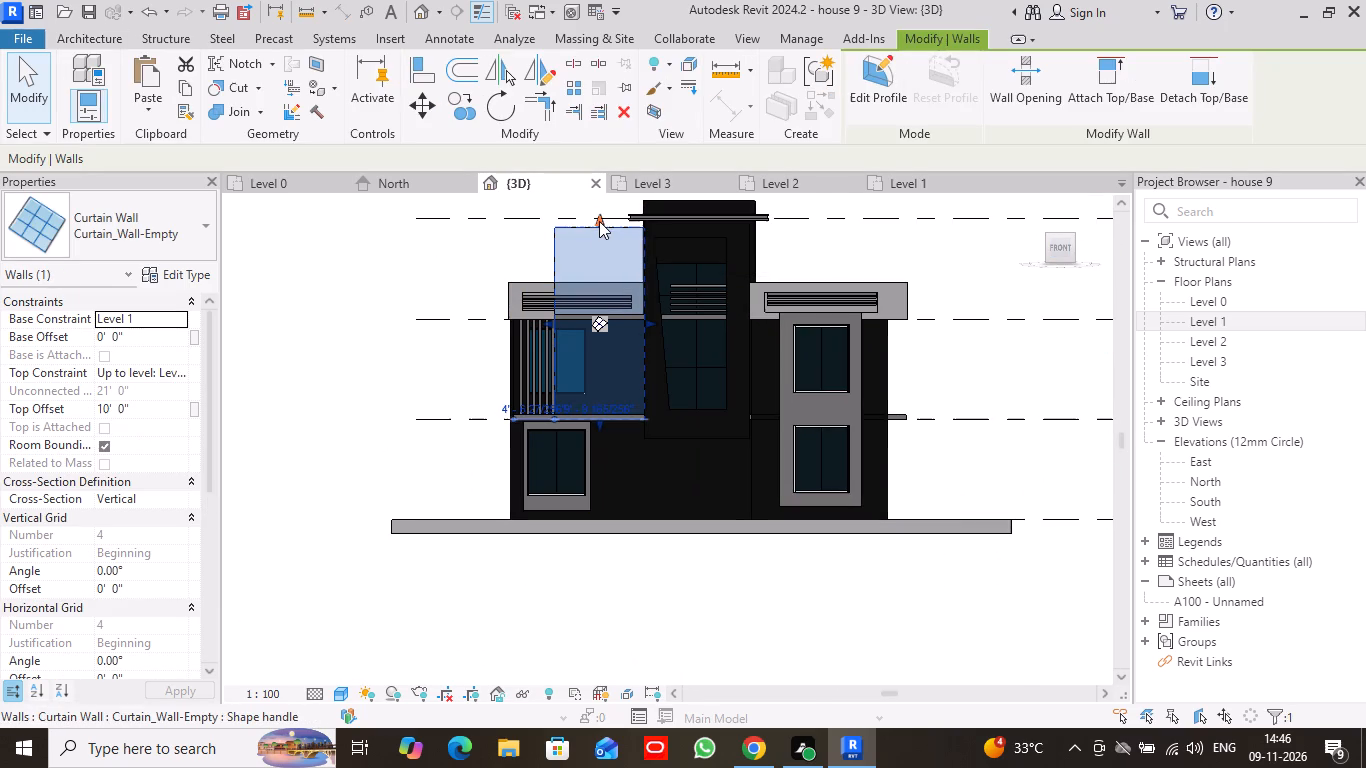
drag(599, 221, 604, 377)
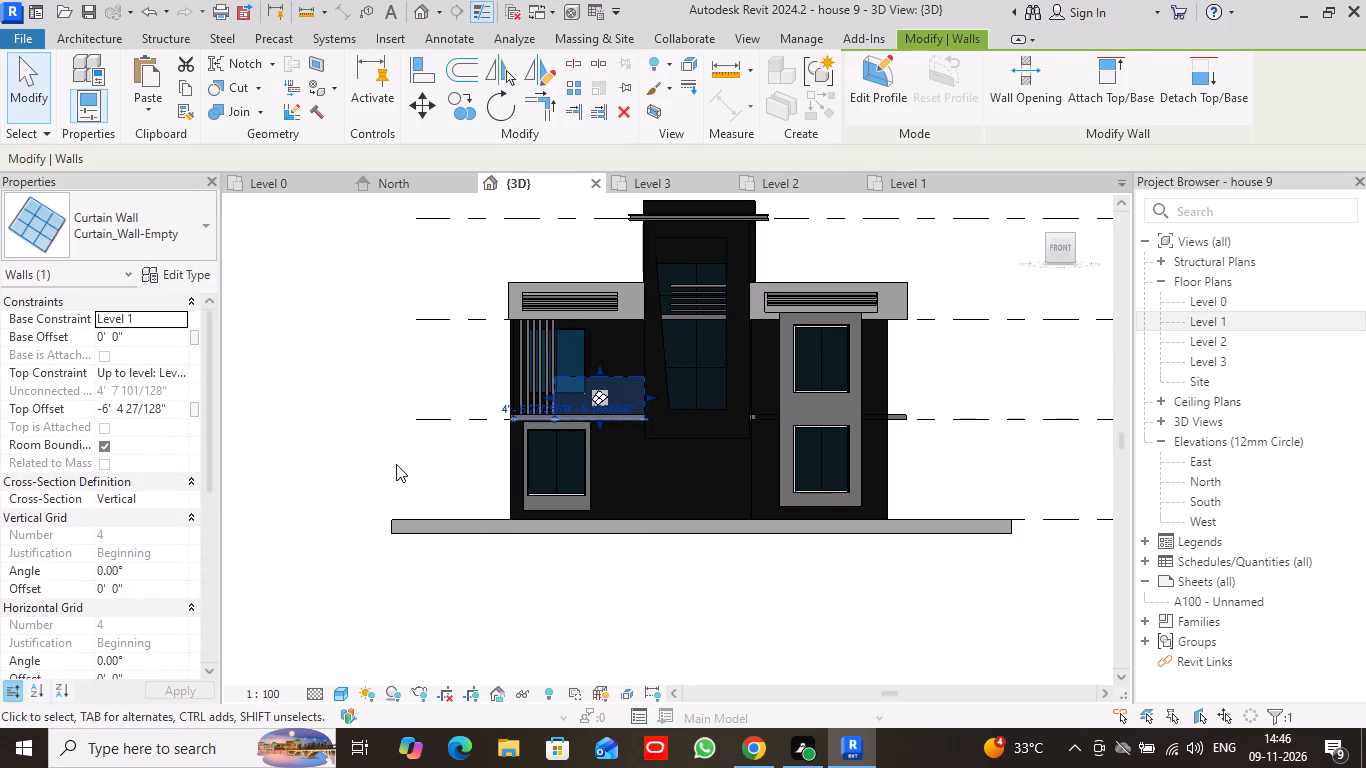
Place Rectangular Mullion 50x150mm on the top, bottom and both end edges of the low balcony curtain wall.
click(25, 78)
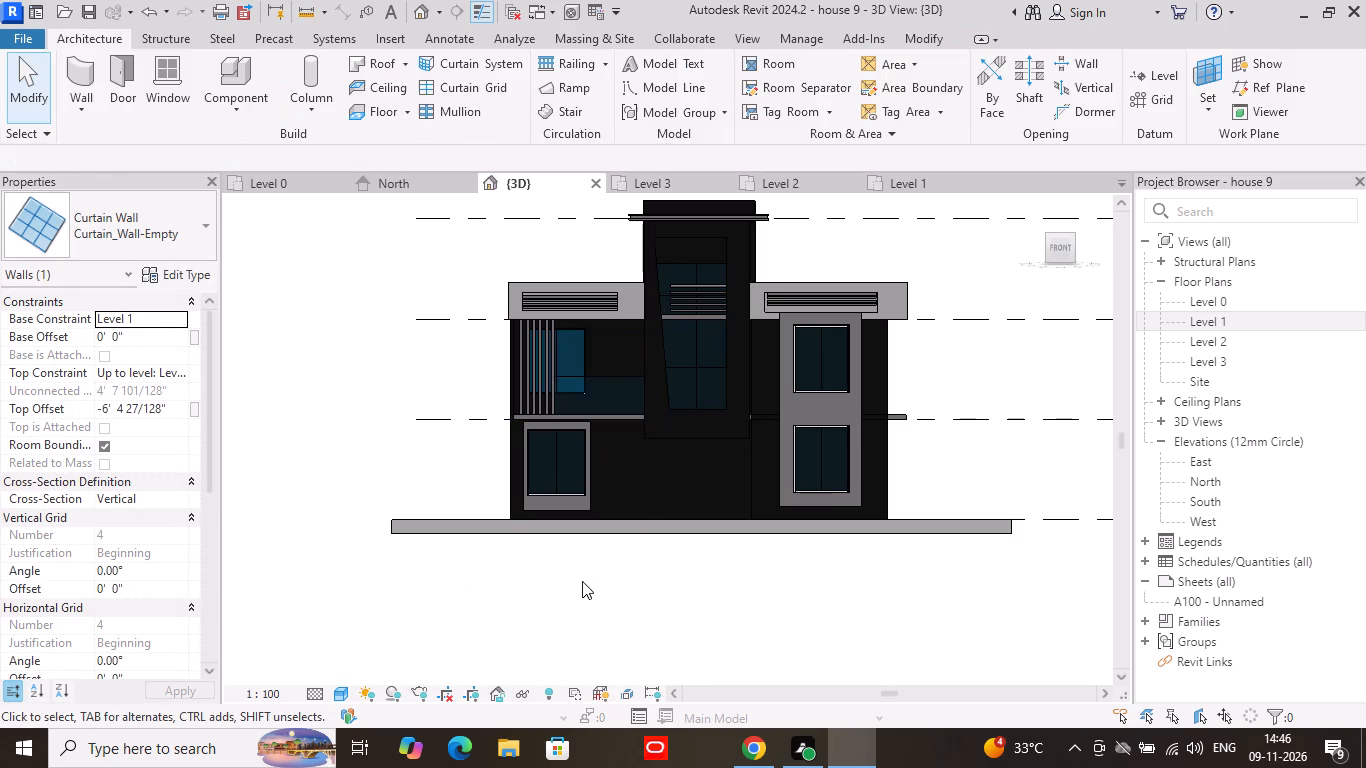
scroll(600, 581, up, 3)
middle_drag(649, 604, 567, 630)
scroll(567, 629, up, 1)
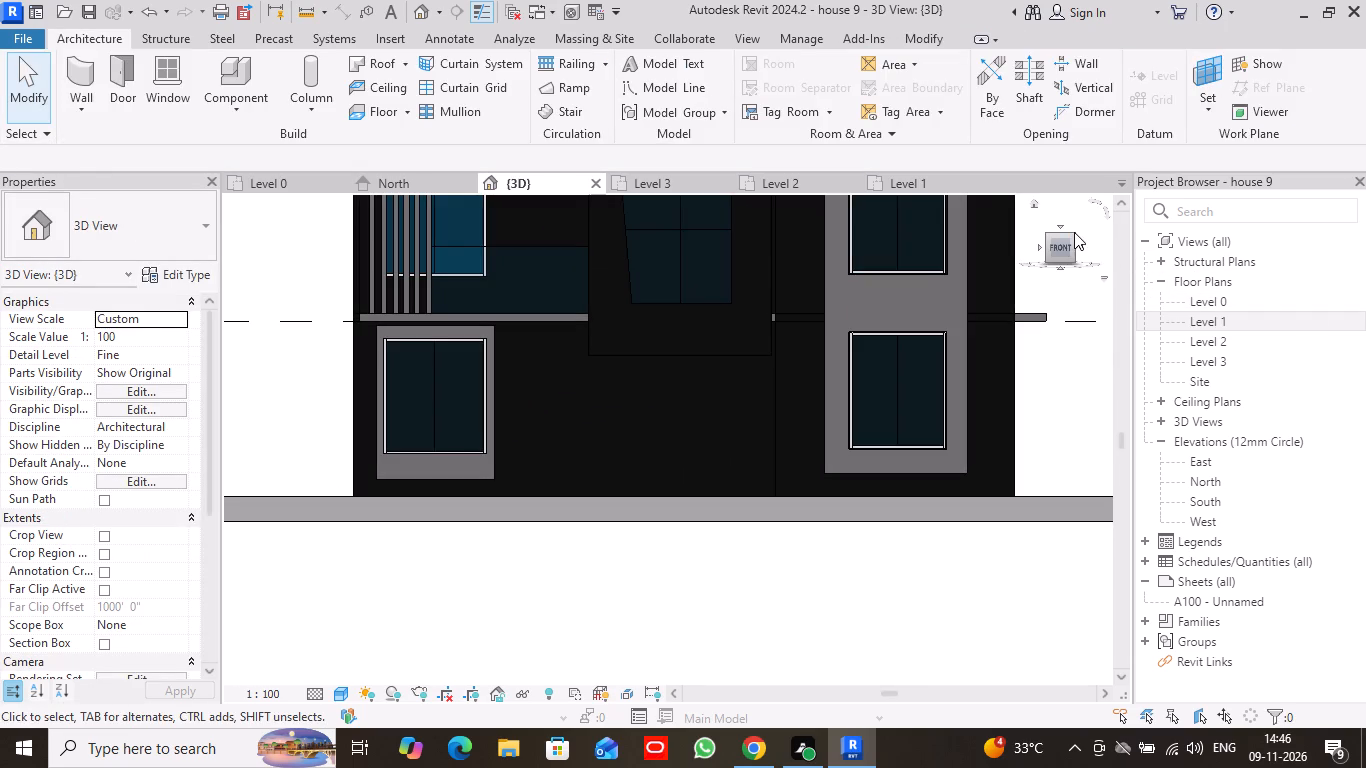
drag(1071, 234, 1054, 253)
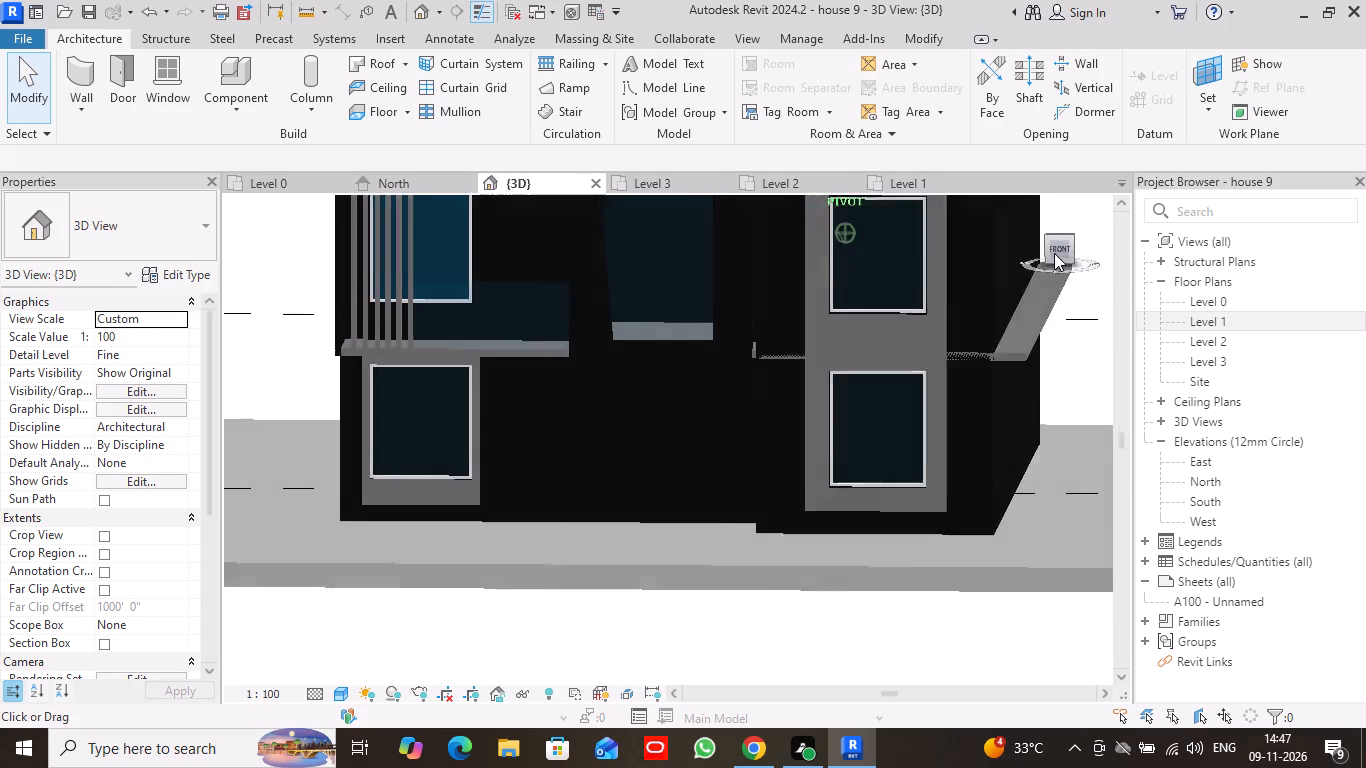
drag(1054, 253, 1017, 280)
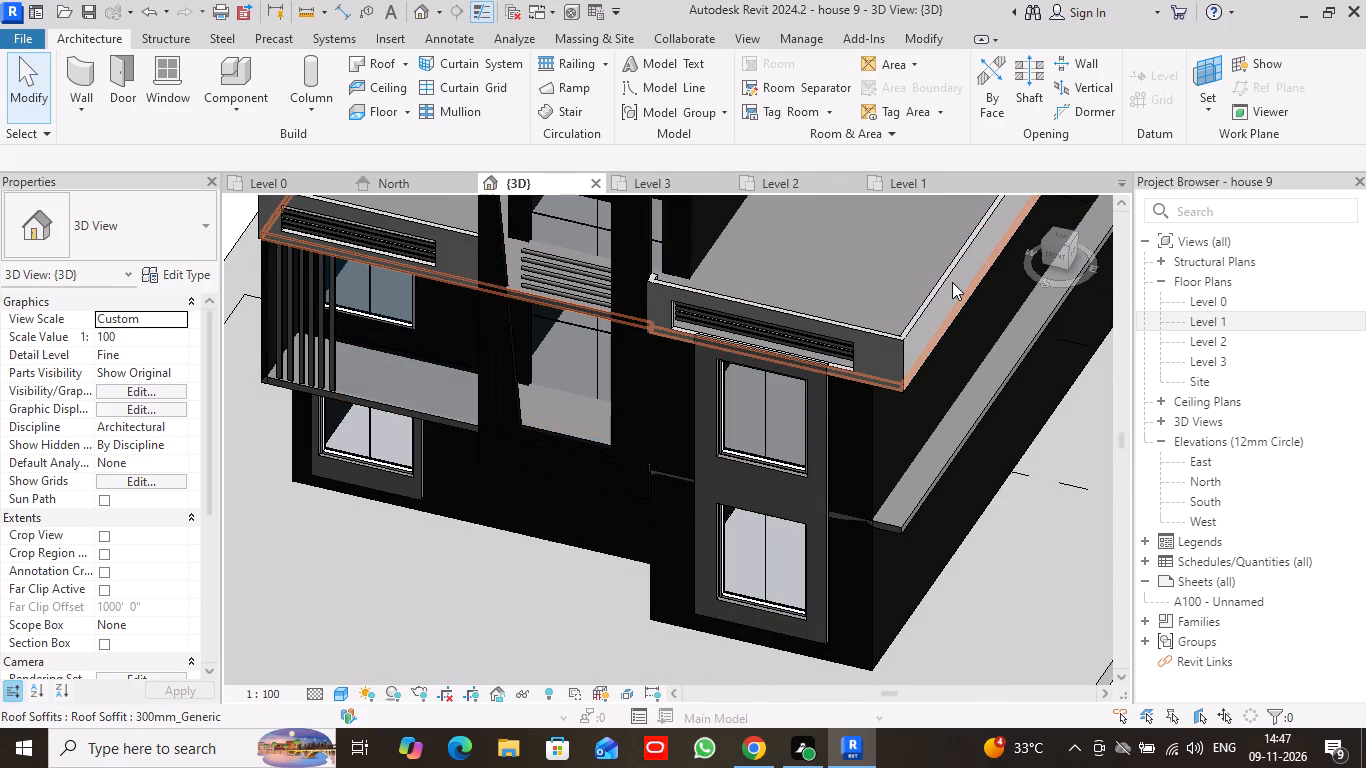
click(1057, 255)
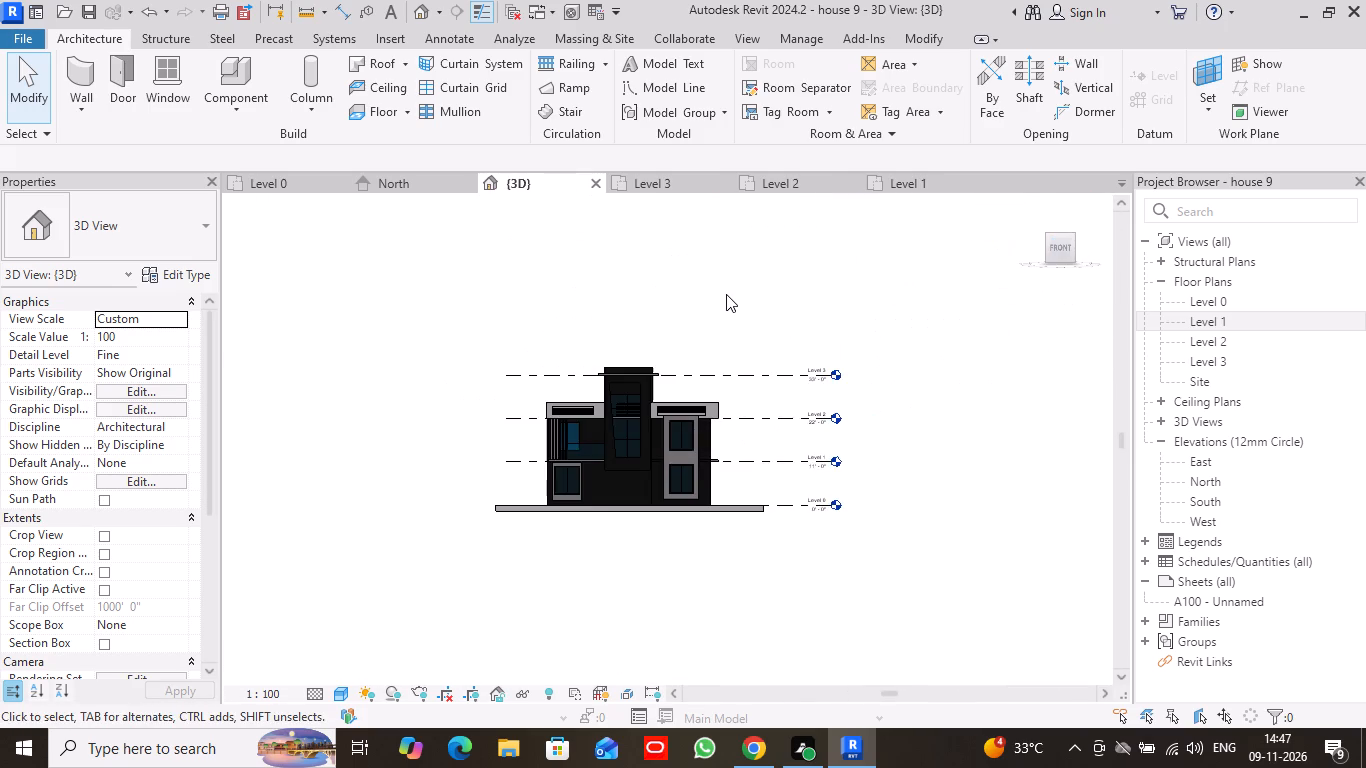
scroll(582, 489, up, 10)
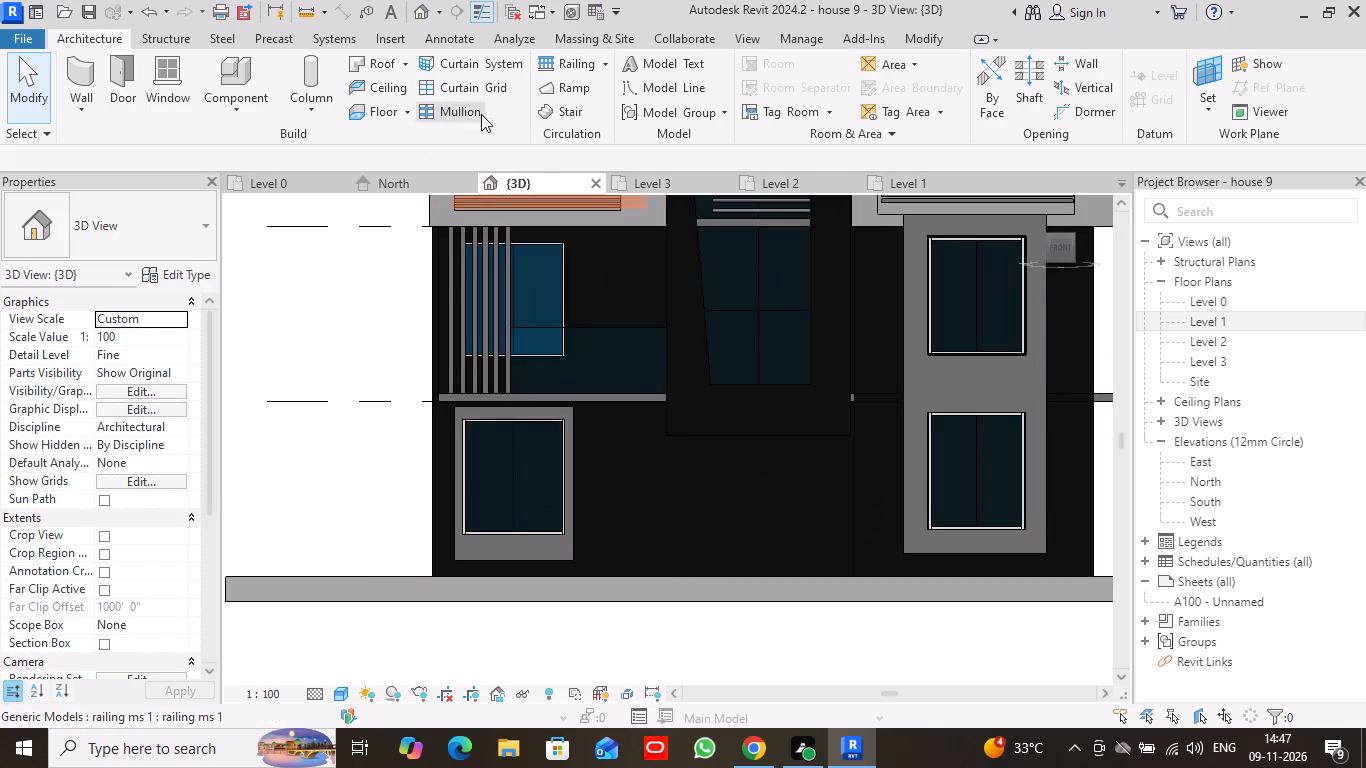
click(467, 110)
click(565, 341)
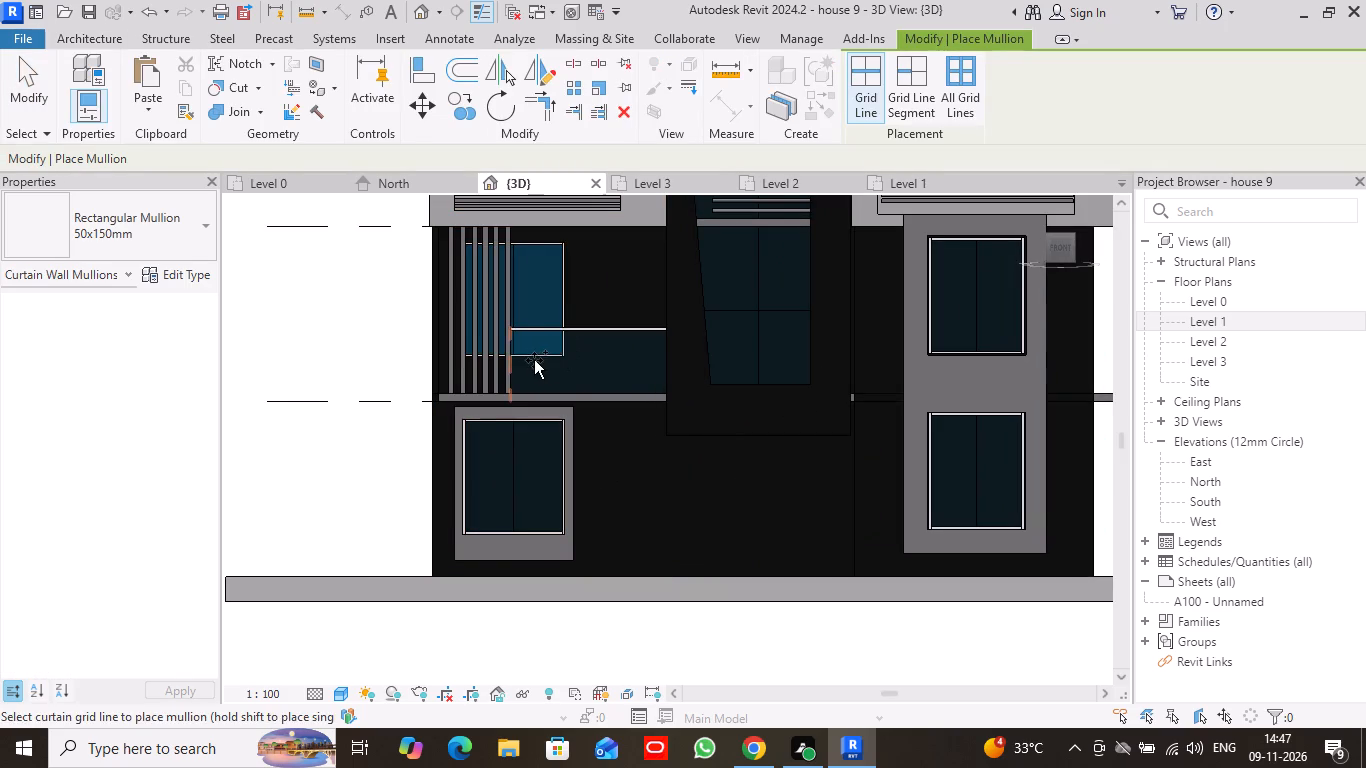
click(515, 368)
scroll(616, 388, up, 1)
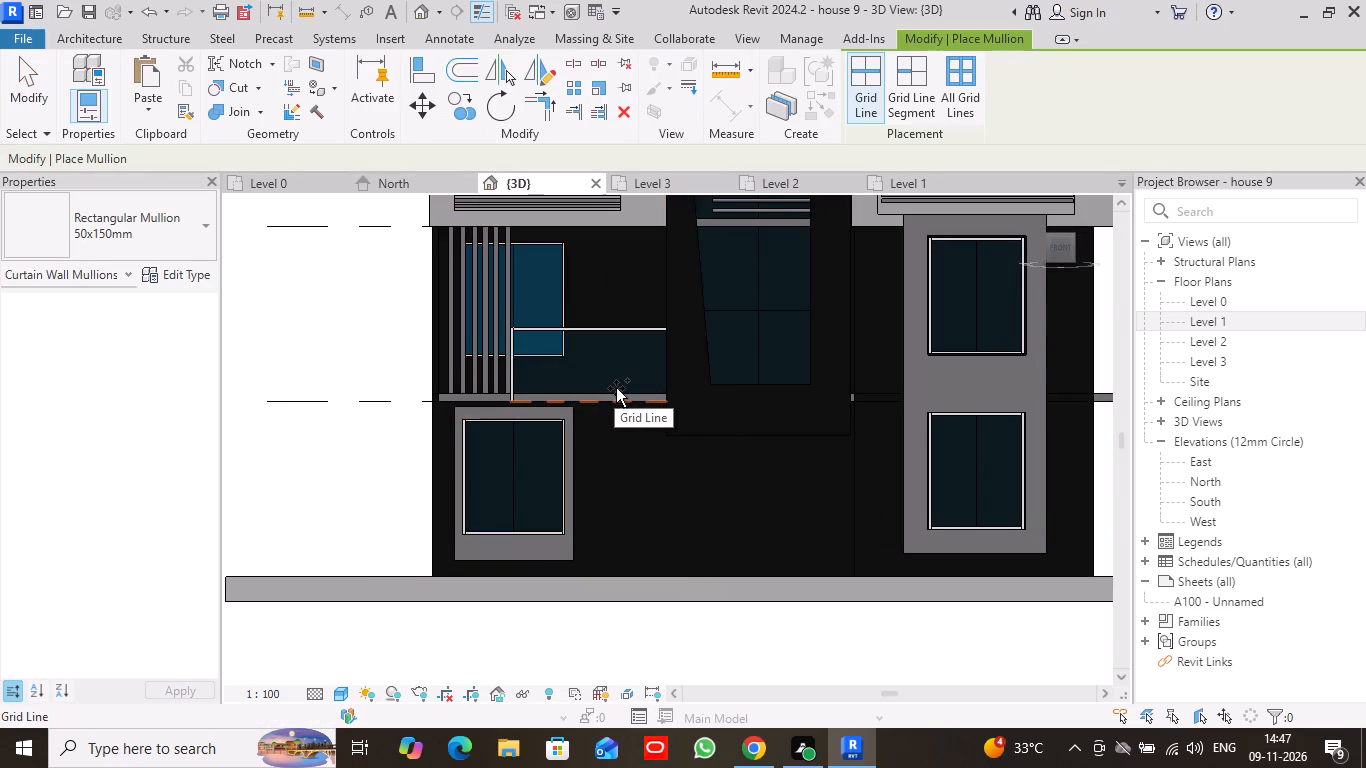
scroll(616, 388, up, 6)
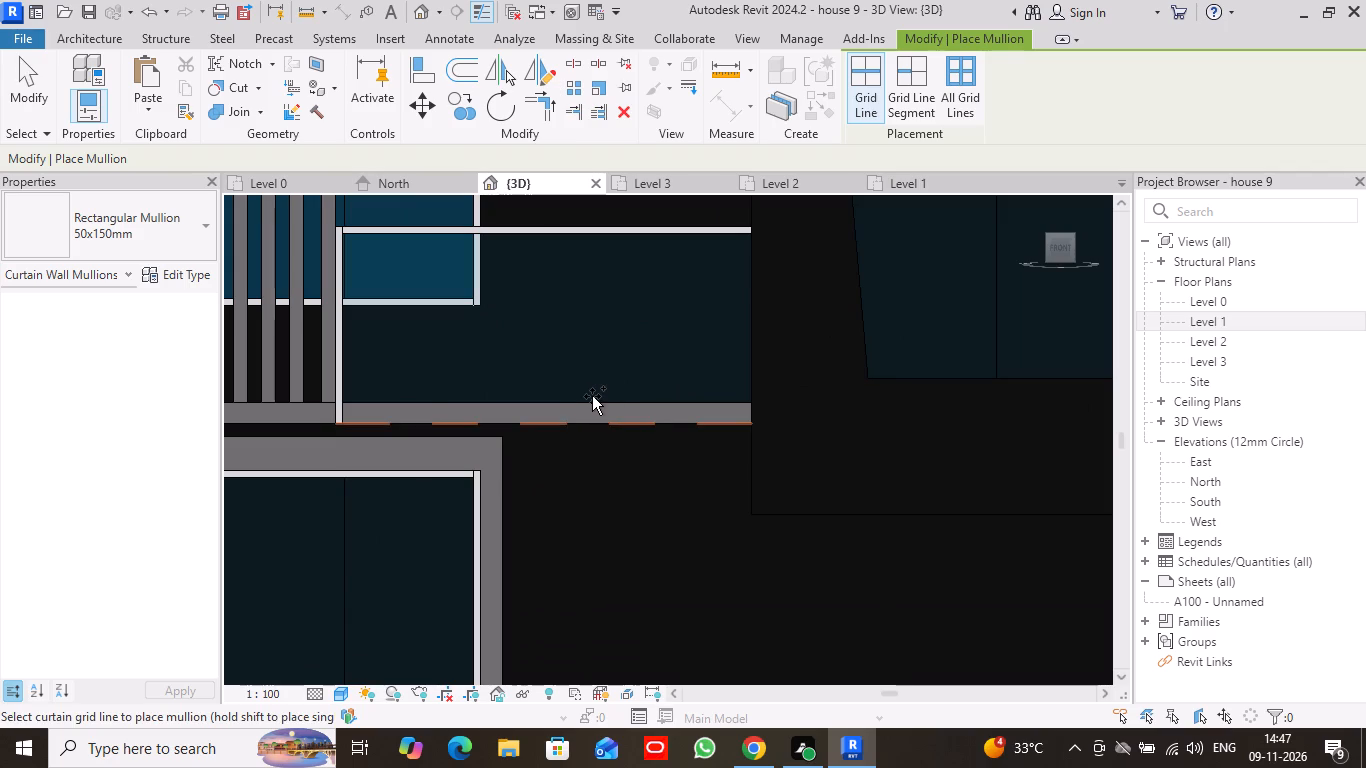
click(591, 396)
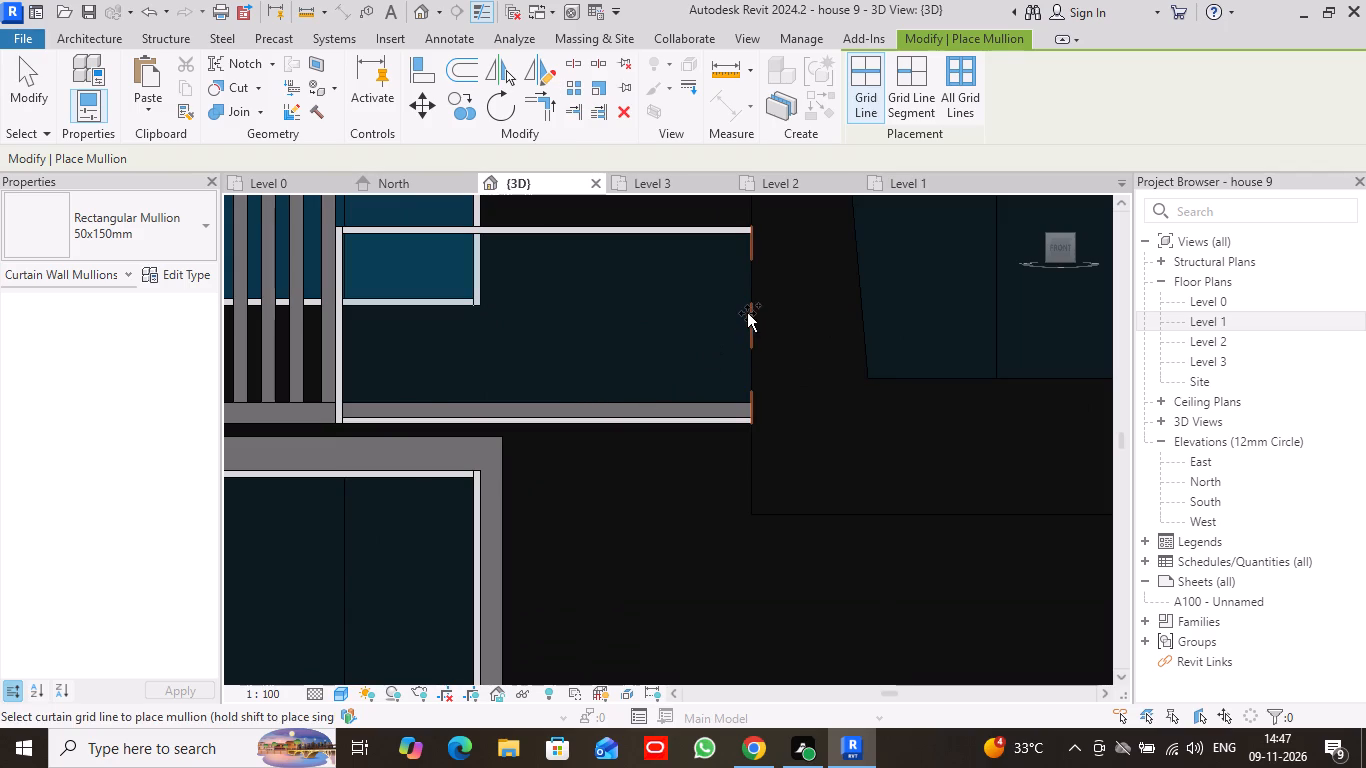
click(747, 313)
click(37, 80)
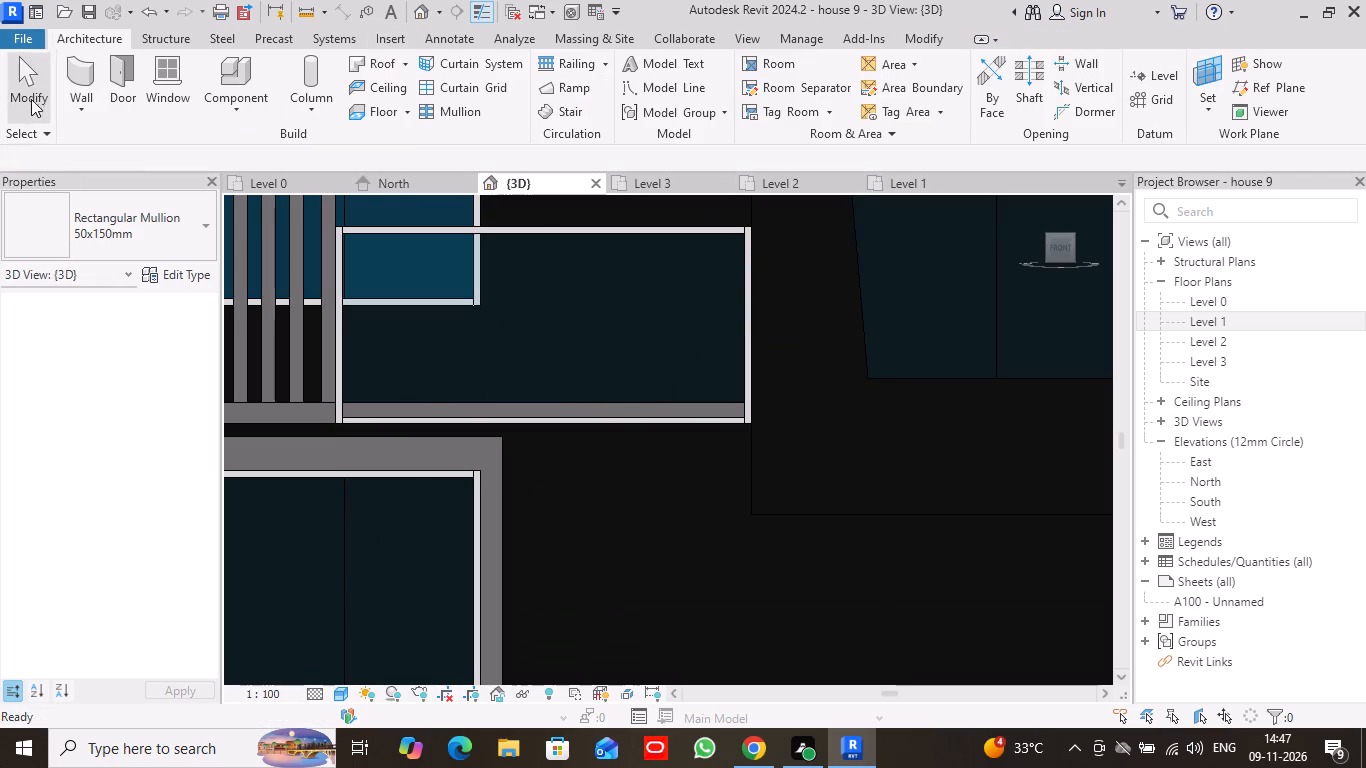
Examine the framed balcony railing and the front facade from an angled 3D view of the house.
scroll(522, 442, down, 10)
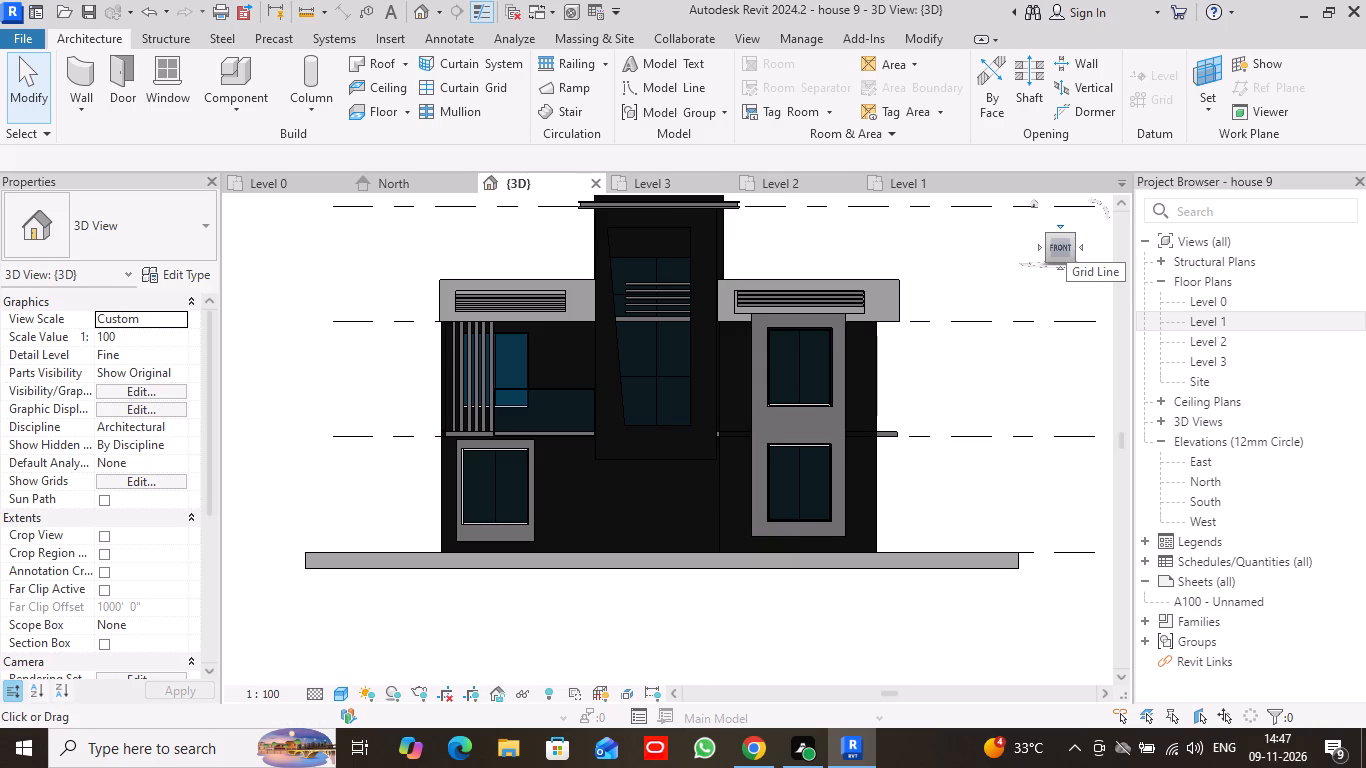
drag(1072, 236, 1064, 242)
drag(1064, 242, 1012, 251)
scroll(686, 463, up, 4)
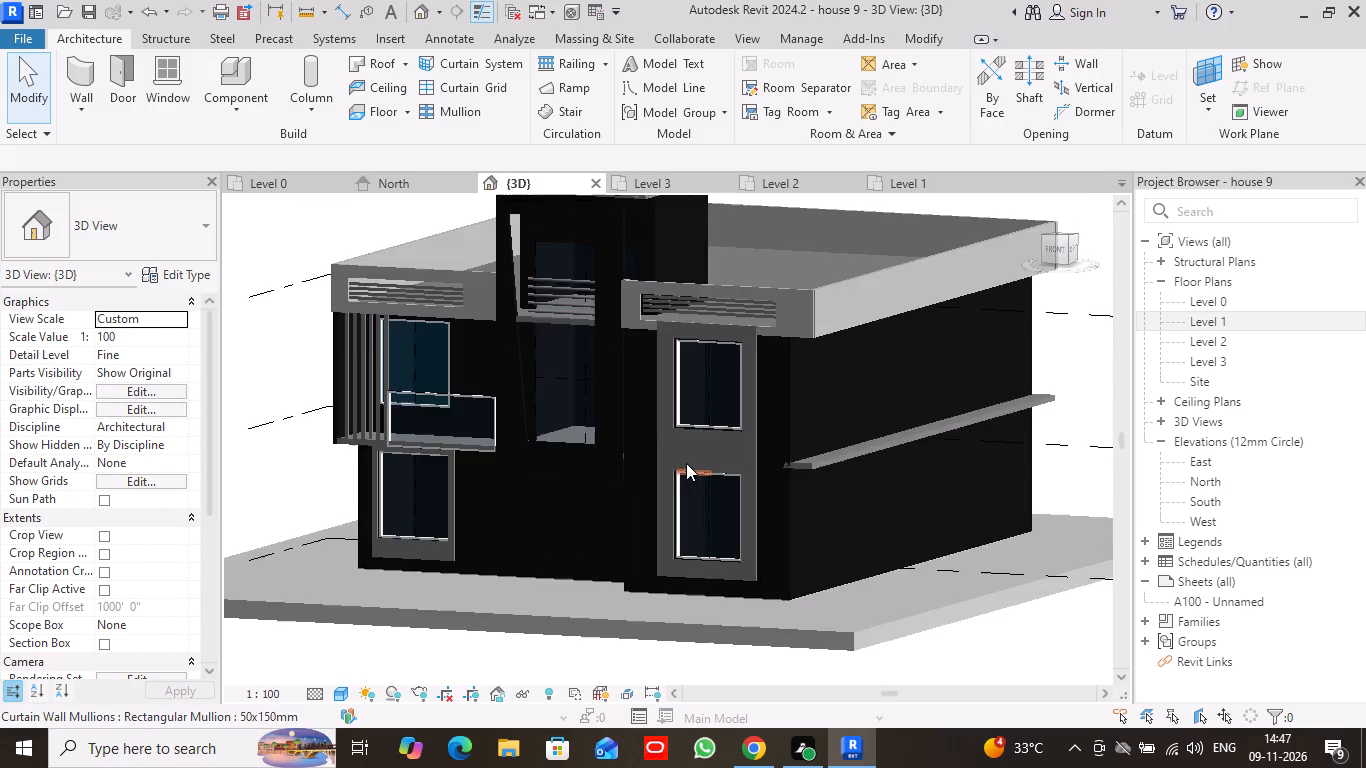
middle_drag(339, 265, 550, 341)
scroll(552, 342, down, 5)
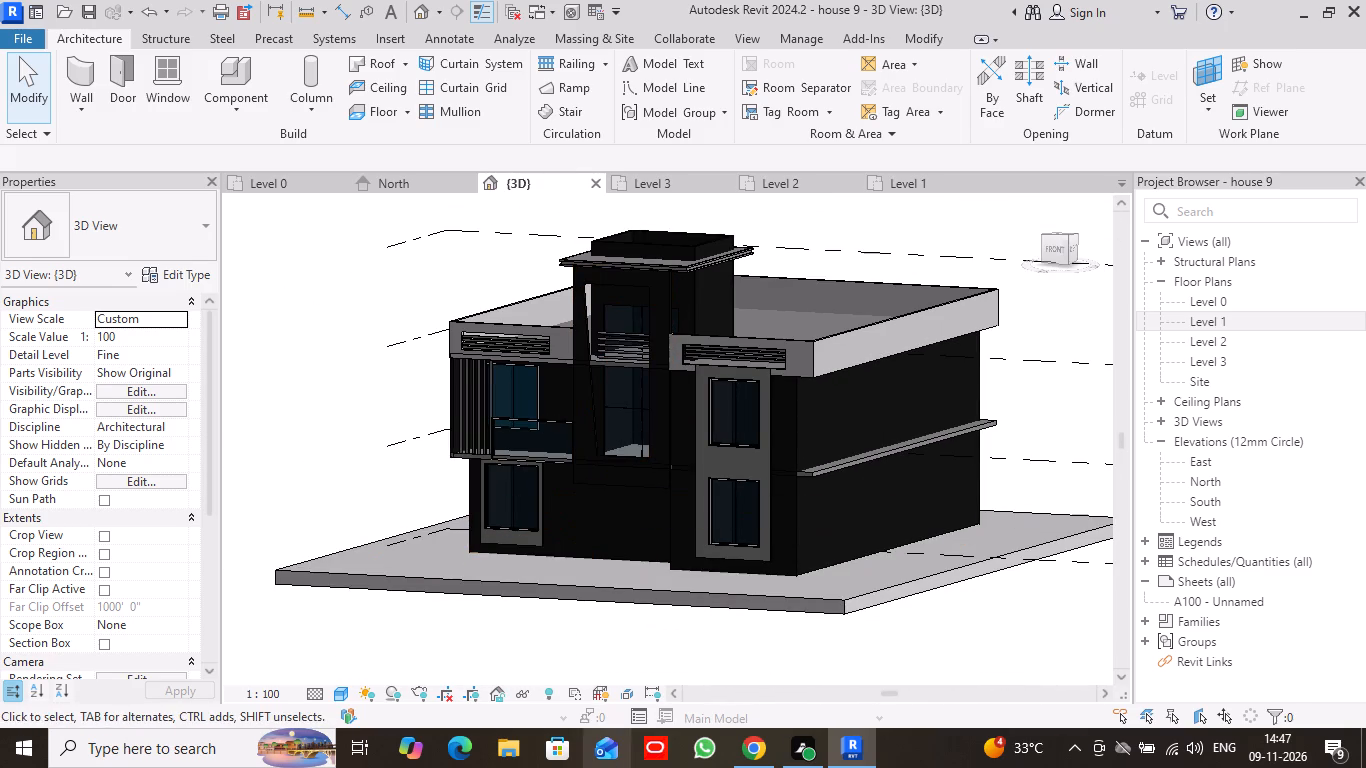
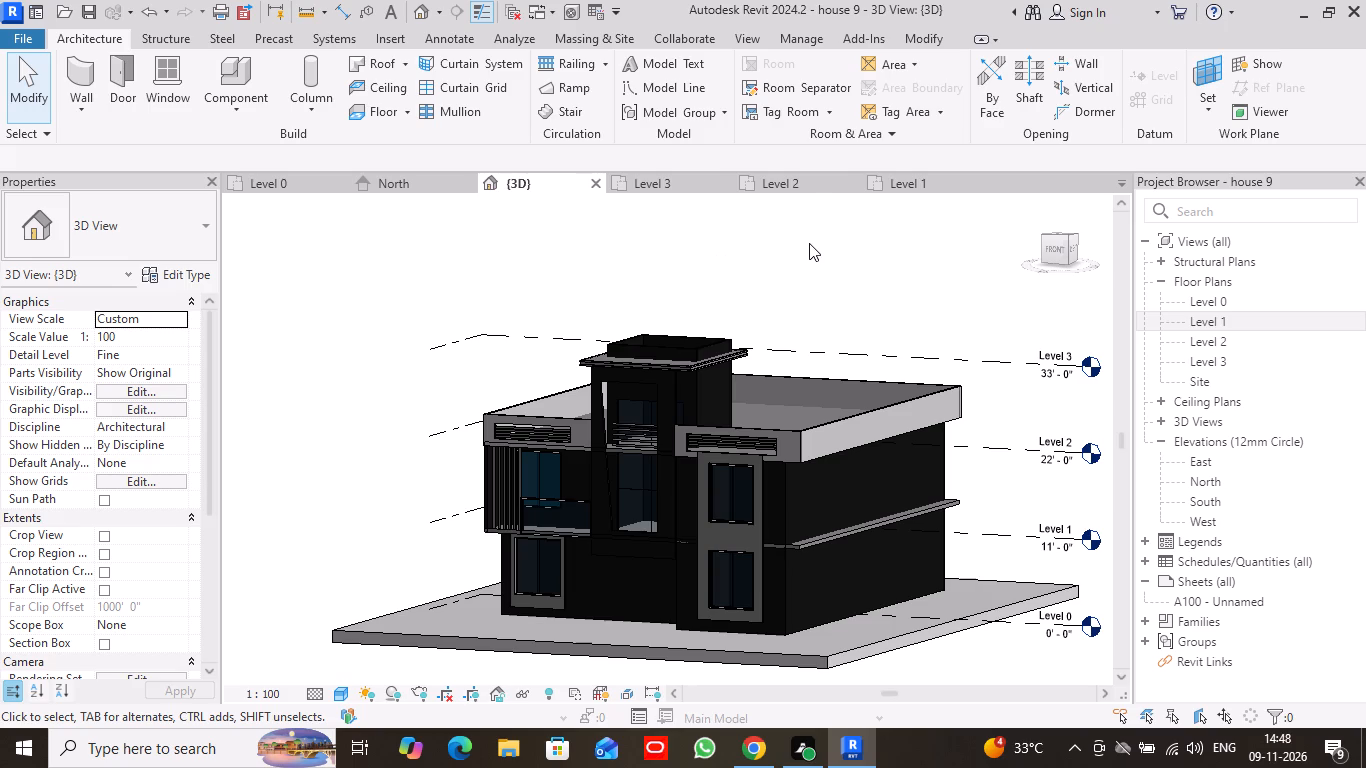
Nudge the framed balcony curtain wall about 1' back from the slab's front edge and slightly toward the vertical posts.
scroll(560, 598, up, 7)
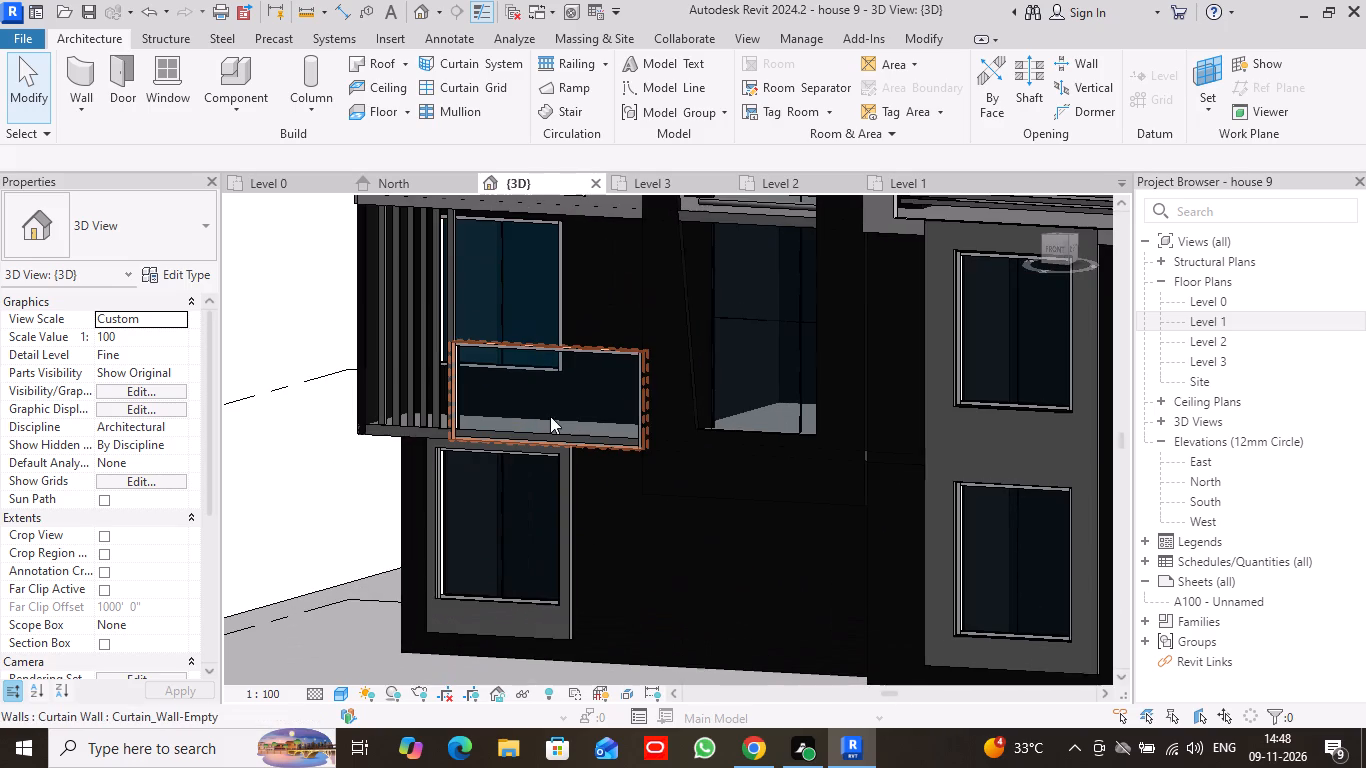
click(553, 413)
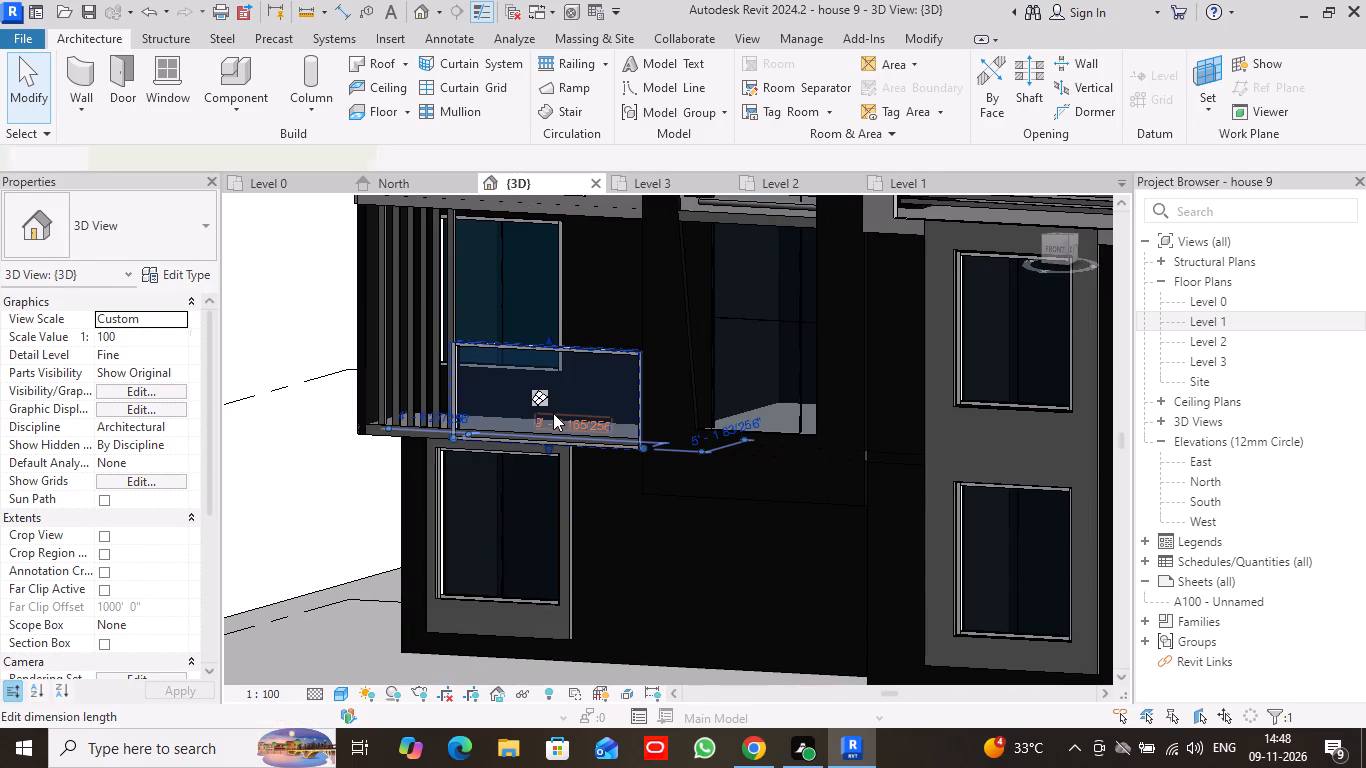
key(Up)
key(Up)
key(Up)
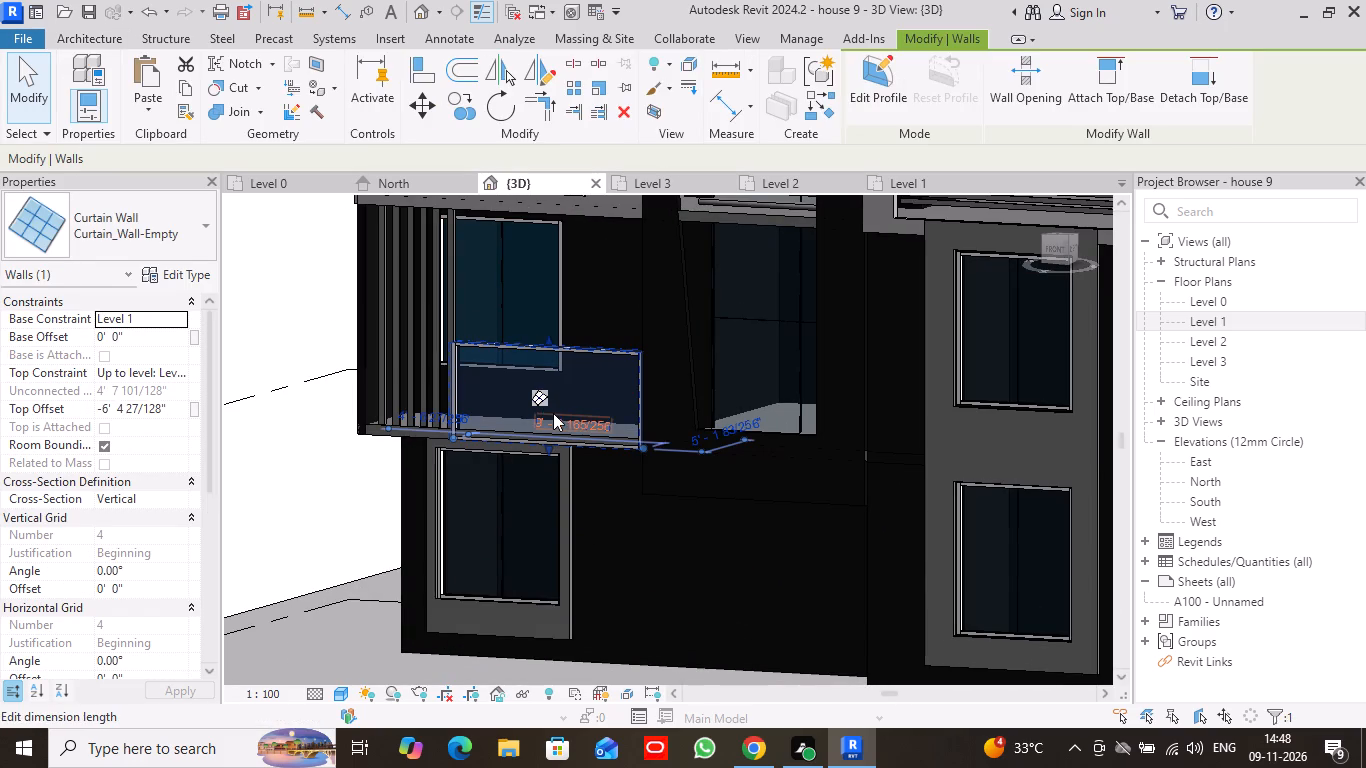
key(Up)
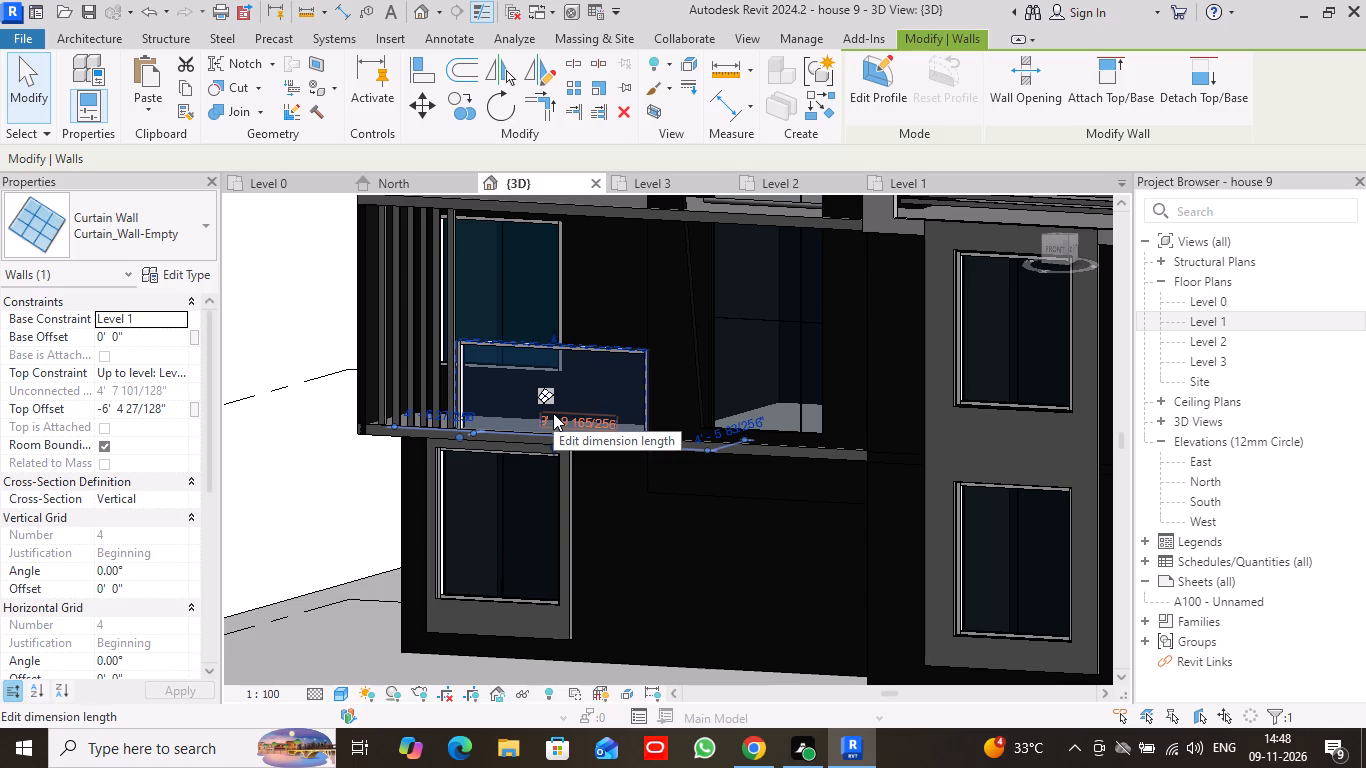
key(Up)
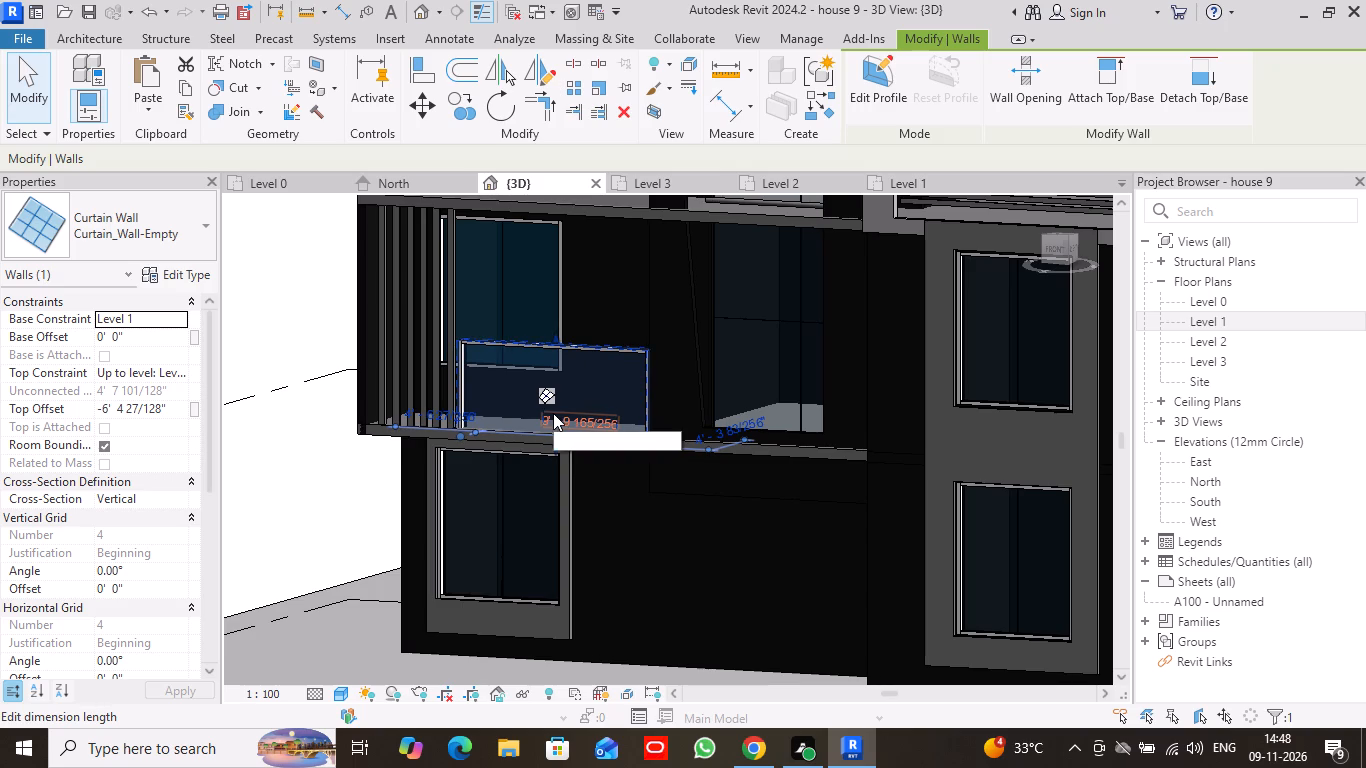
key(Up)
key(Left)
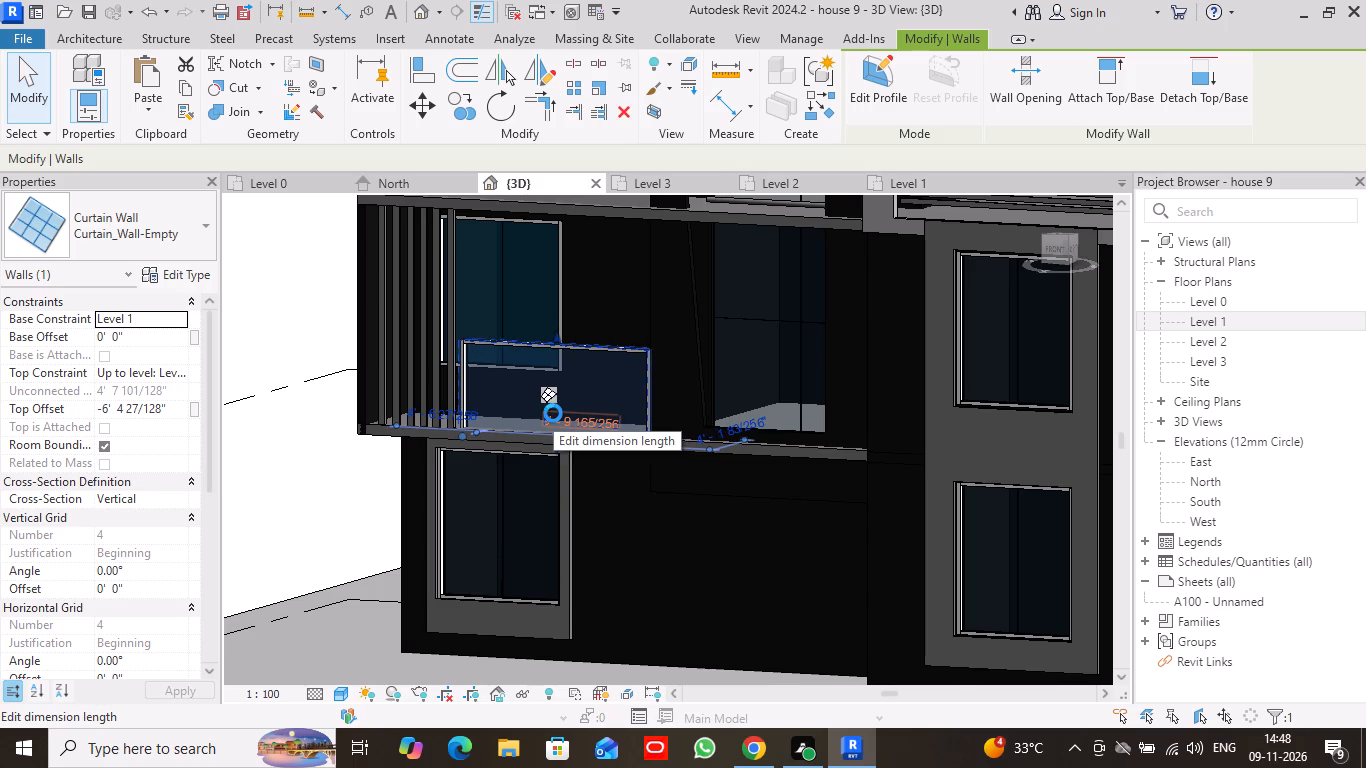
key(Left)
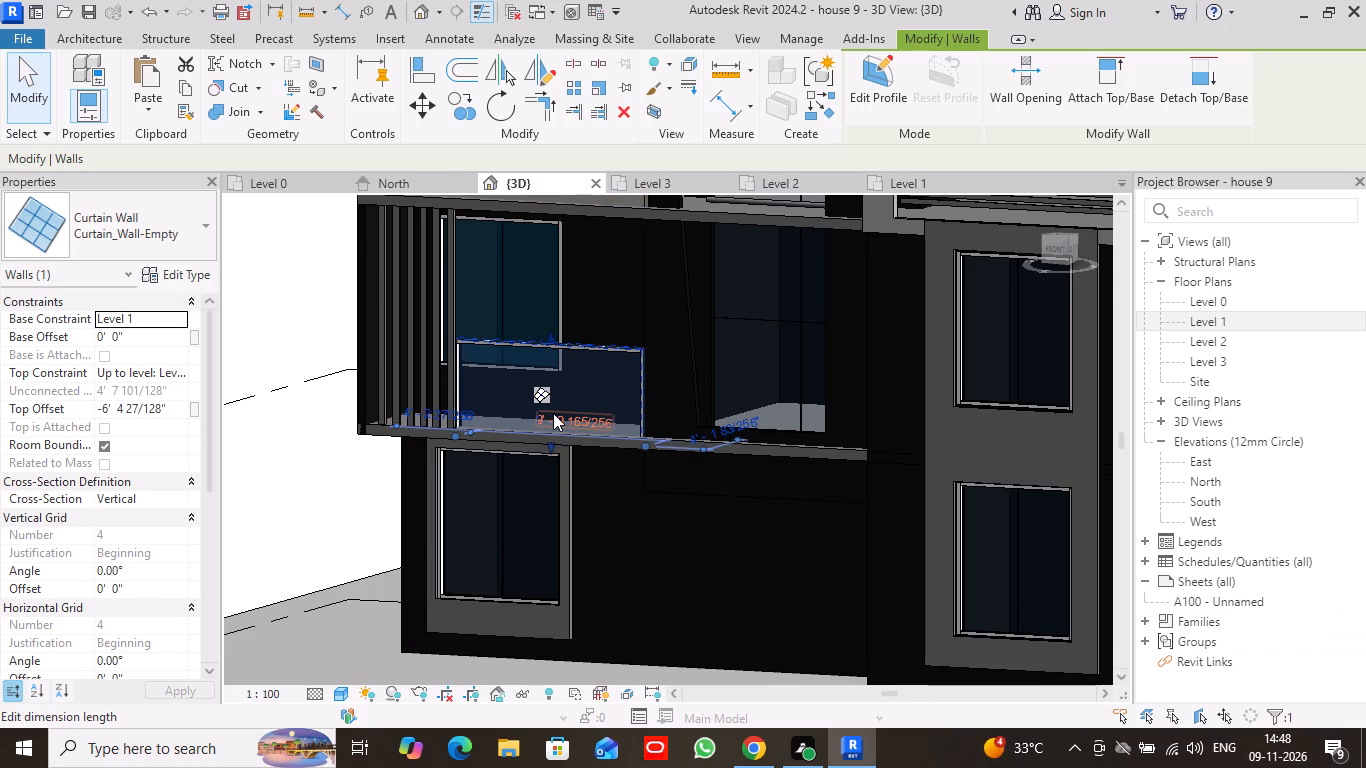
key(Left)
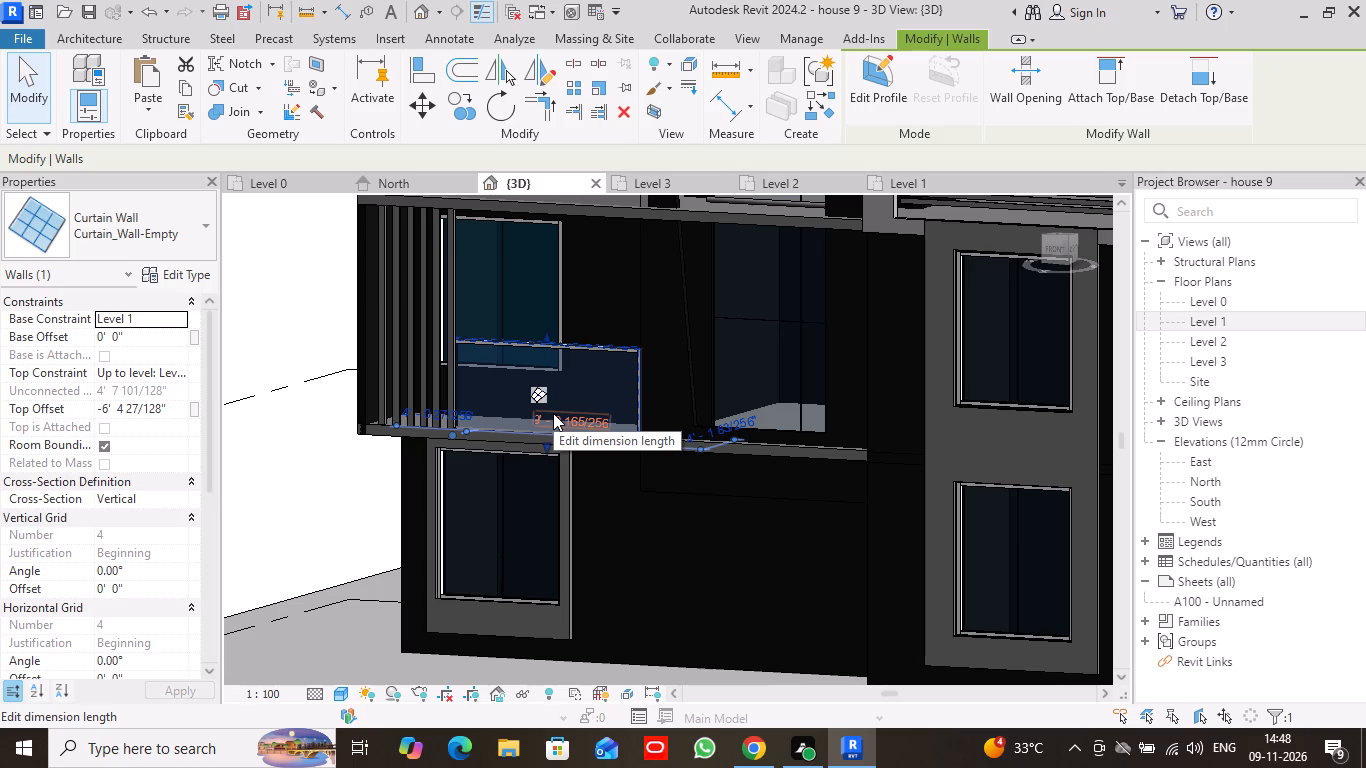
key(Right)
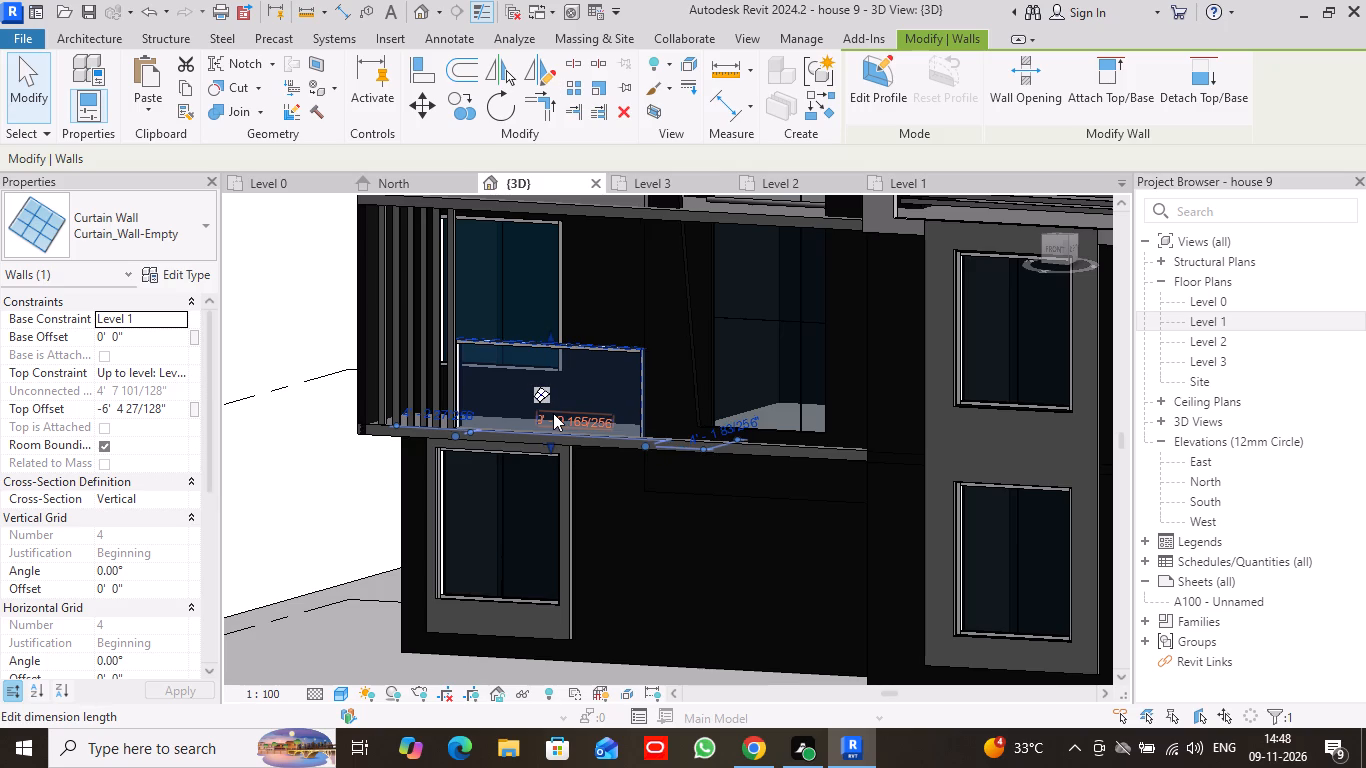
key(Left)
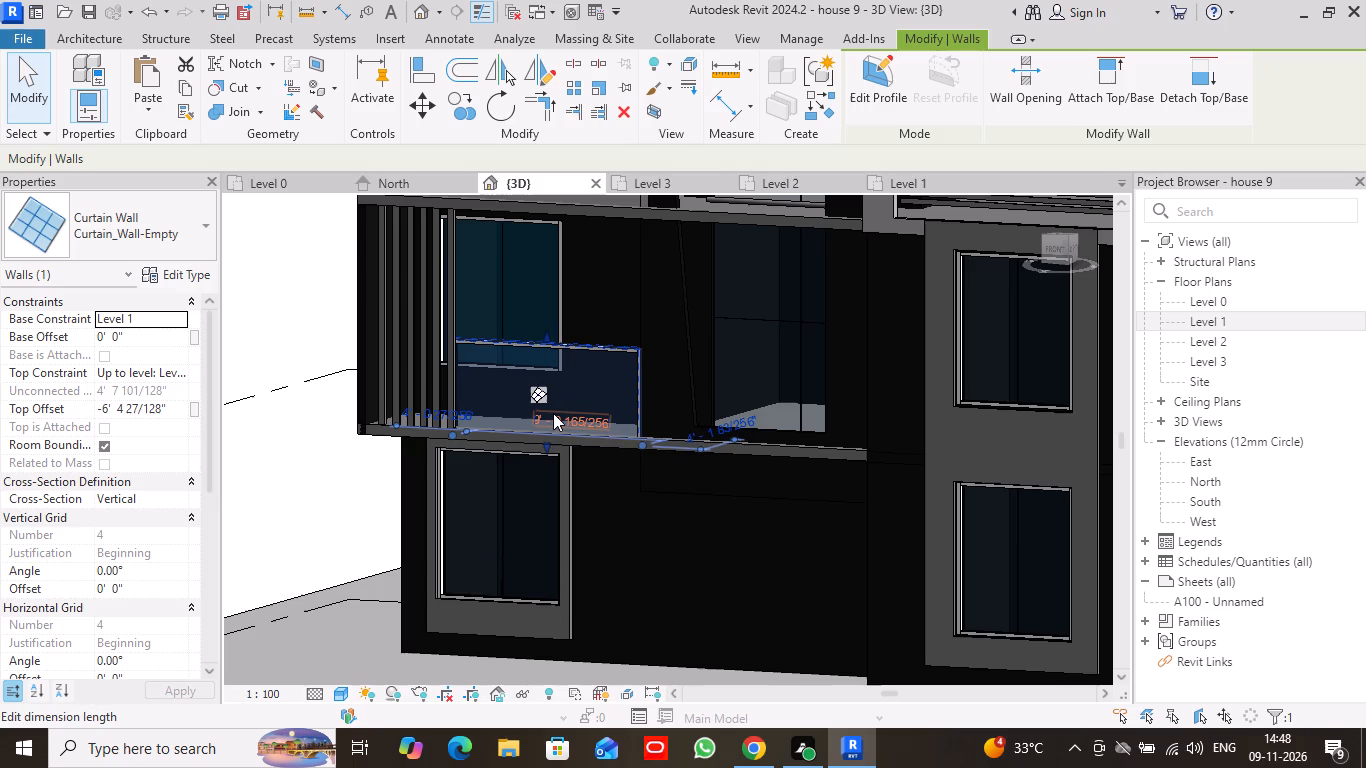
key(Left)
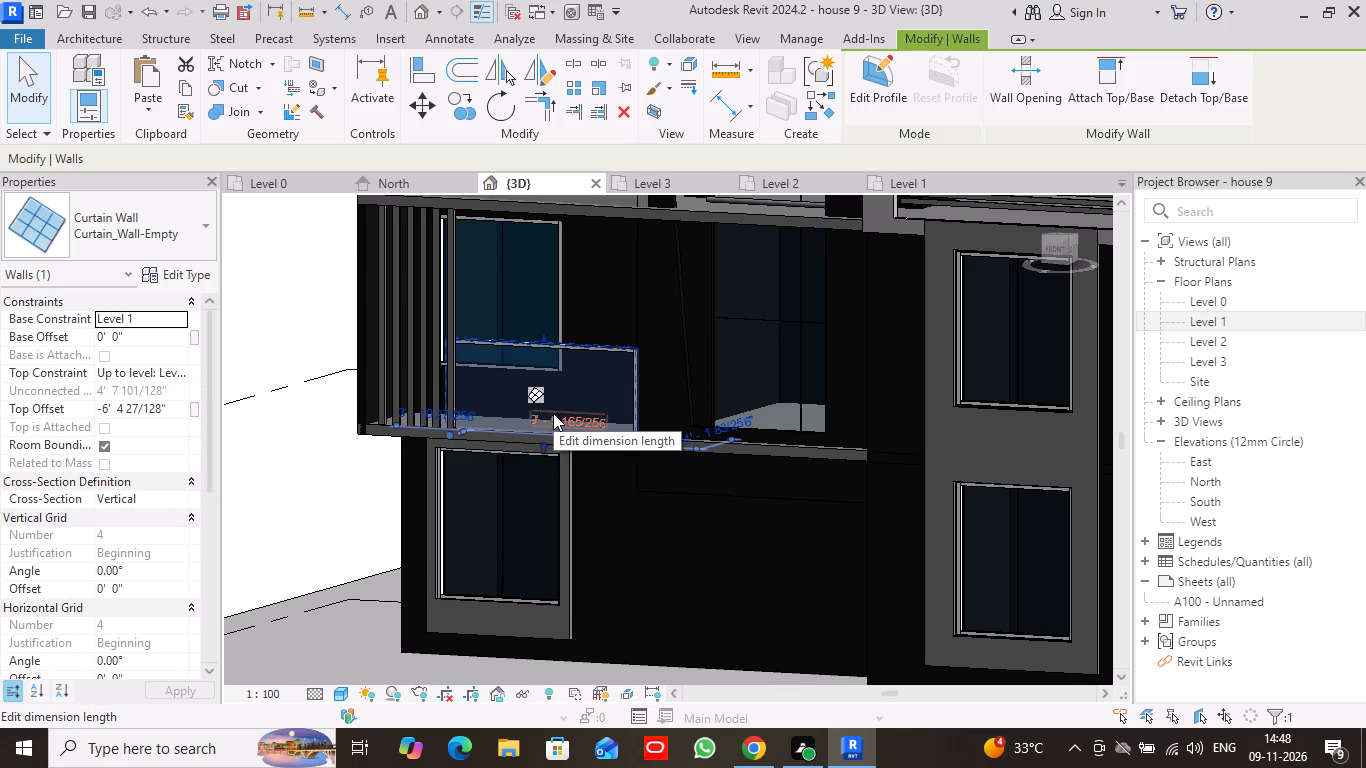
key(Right)
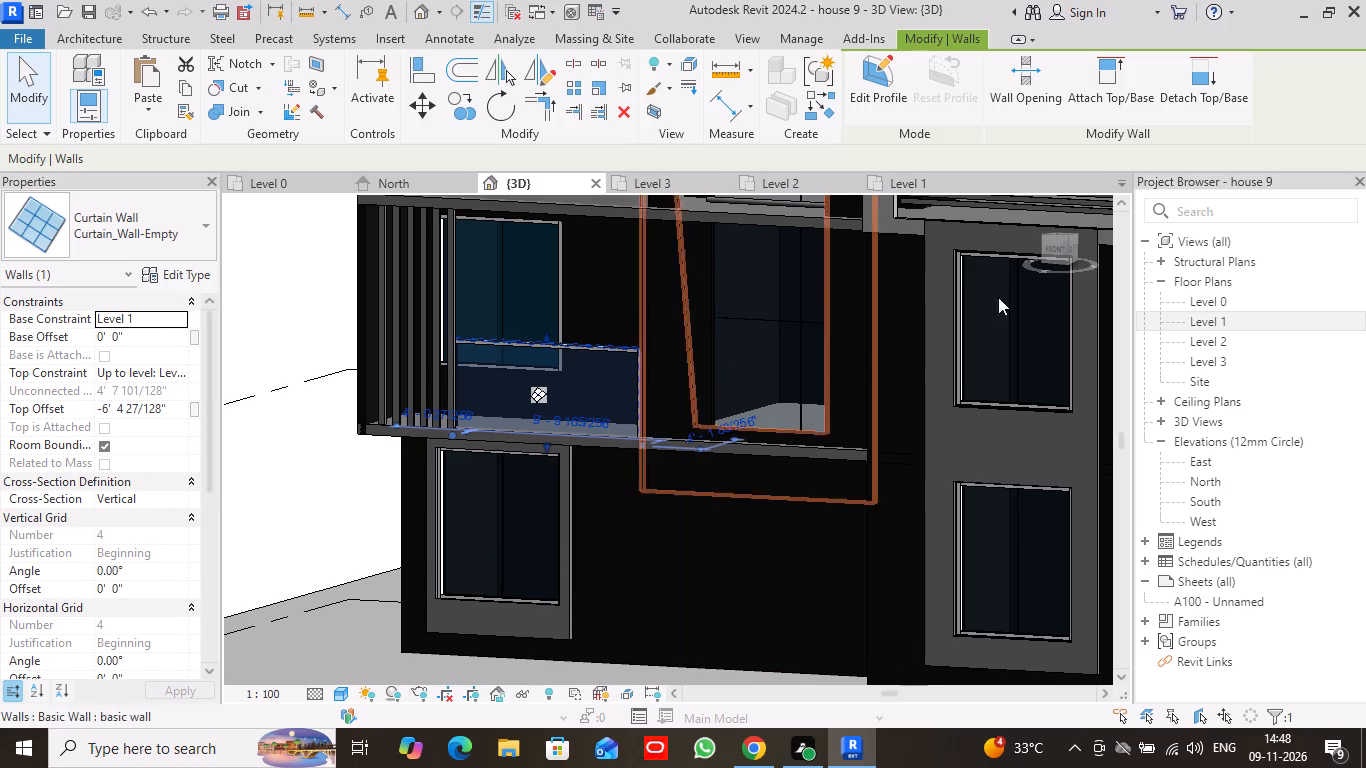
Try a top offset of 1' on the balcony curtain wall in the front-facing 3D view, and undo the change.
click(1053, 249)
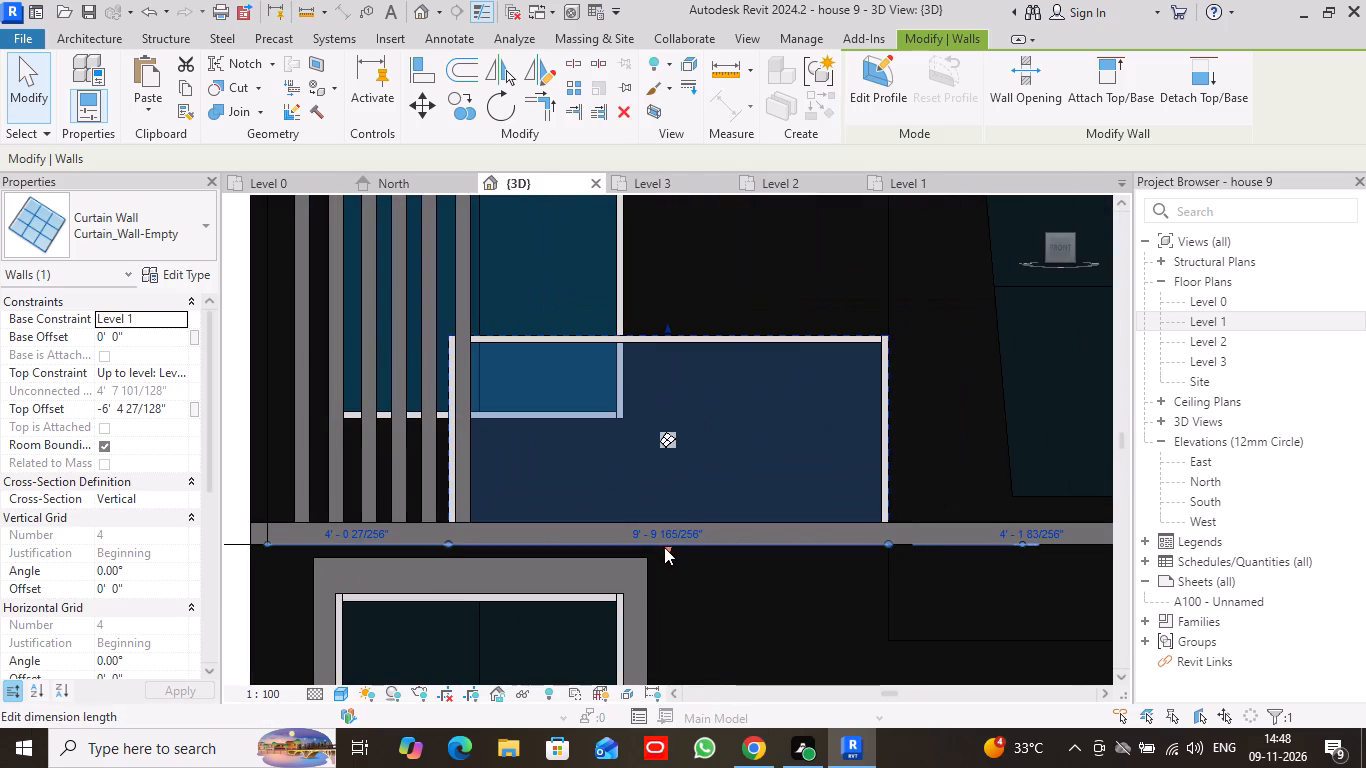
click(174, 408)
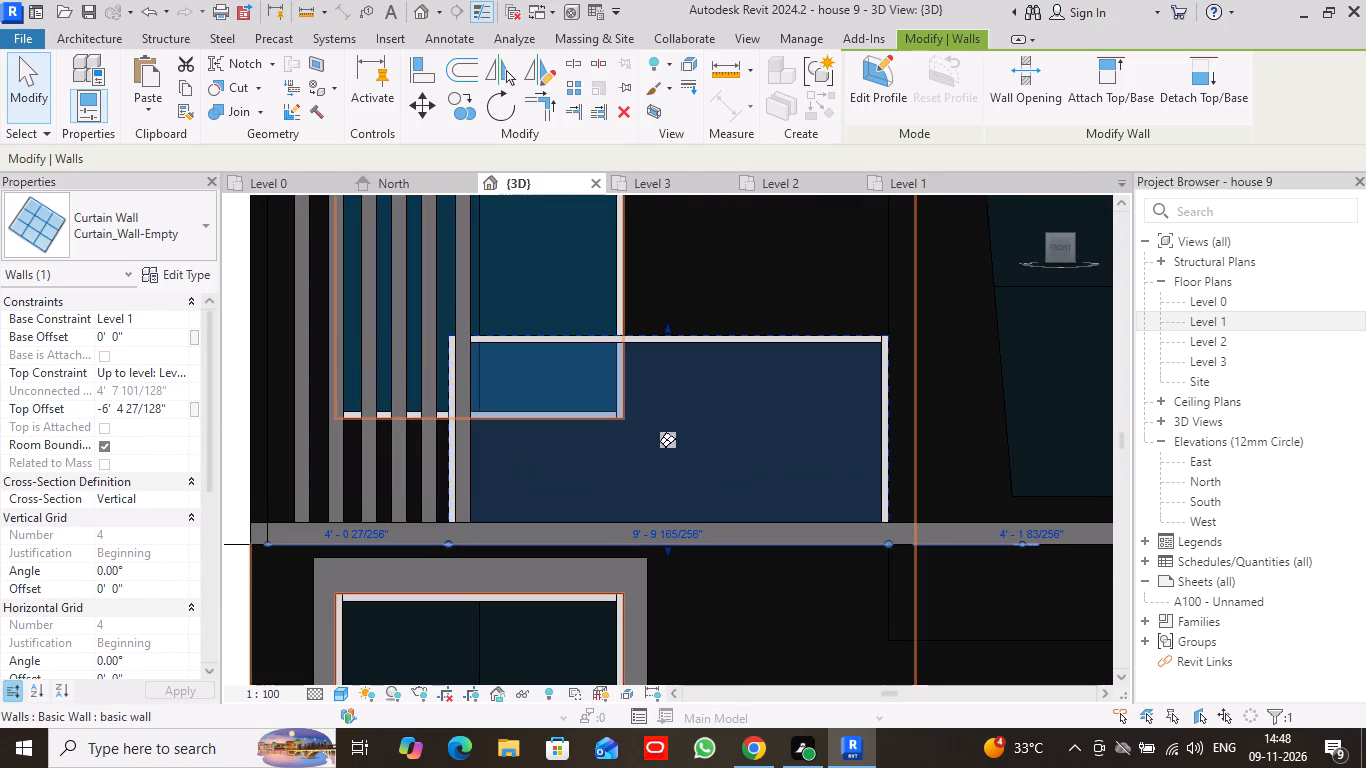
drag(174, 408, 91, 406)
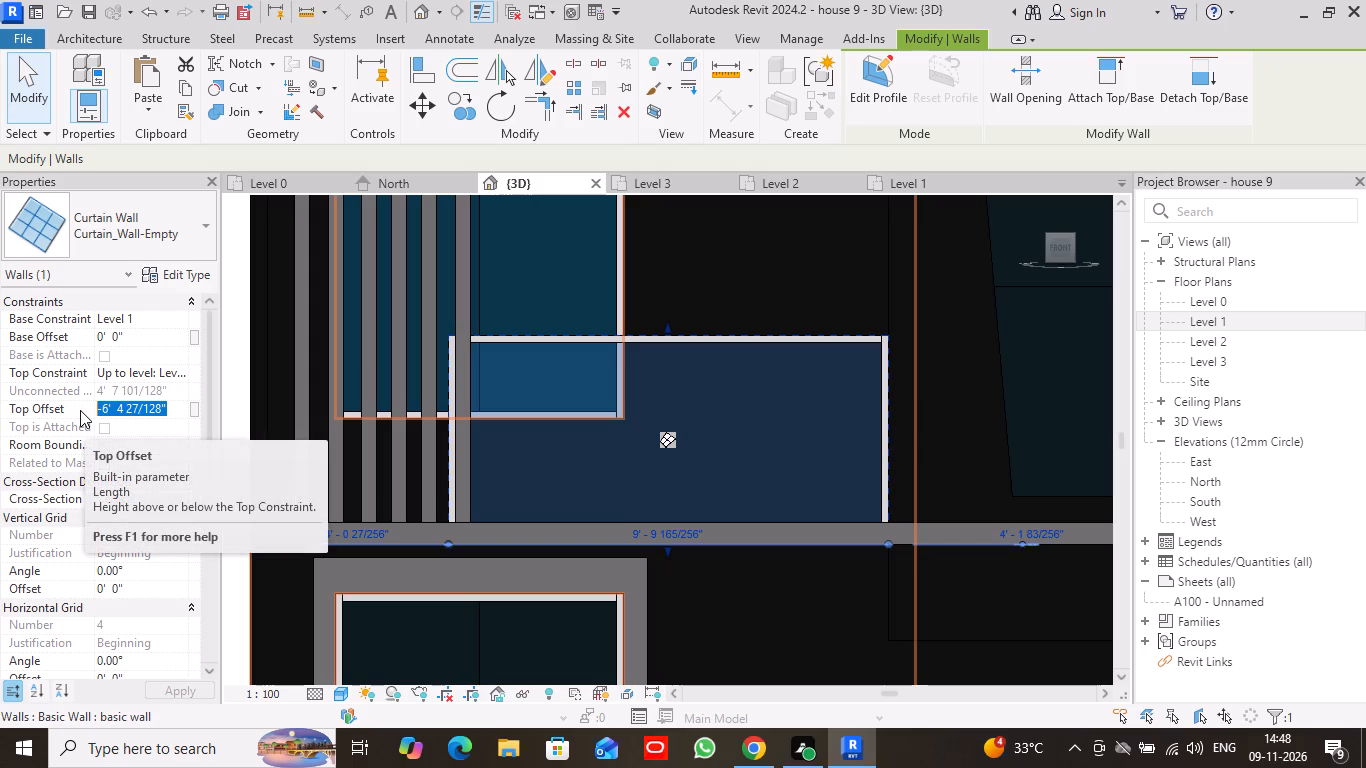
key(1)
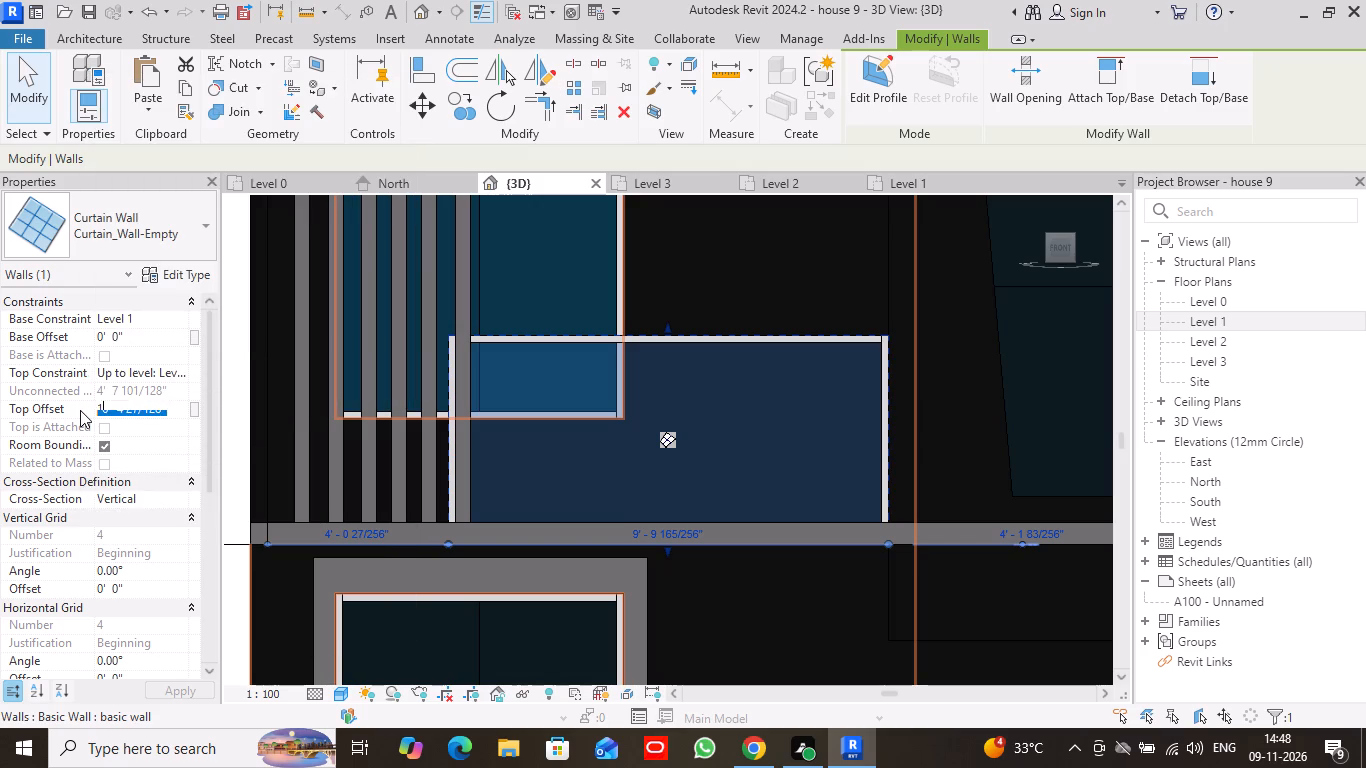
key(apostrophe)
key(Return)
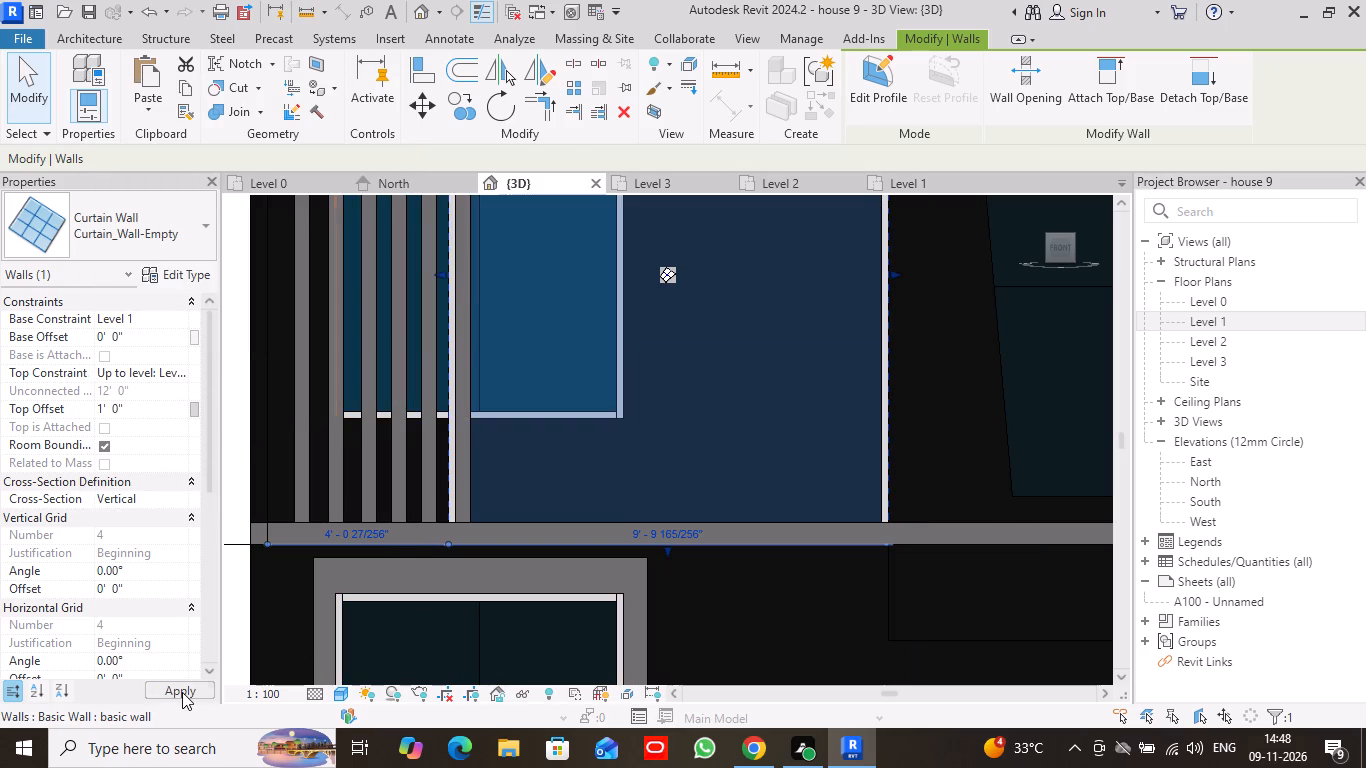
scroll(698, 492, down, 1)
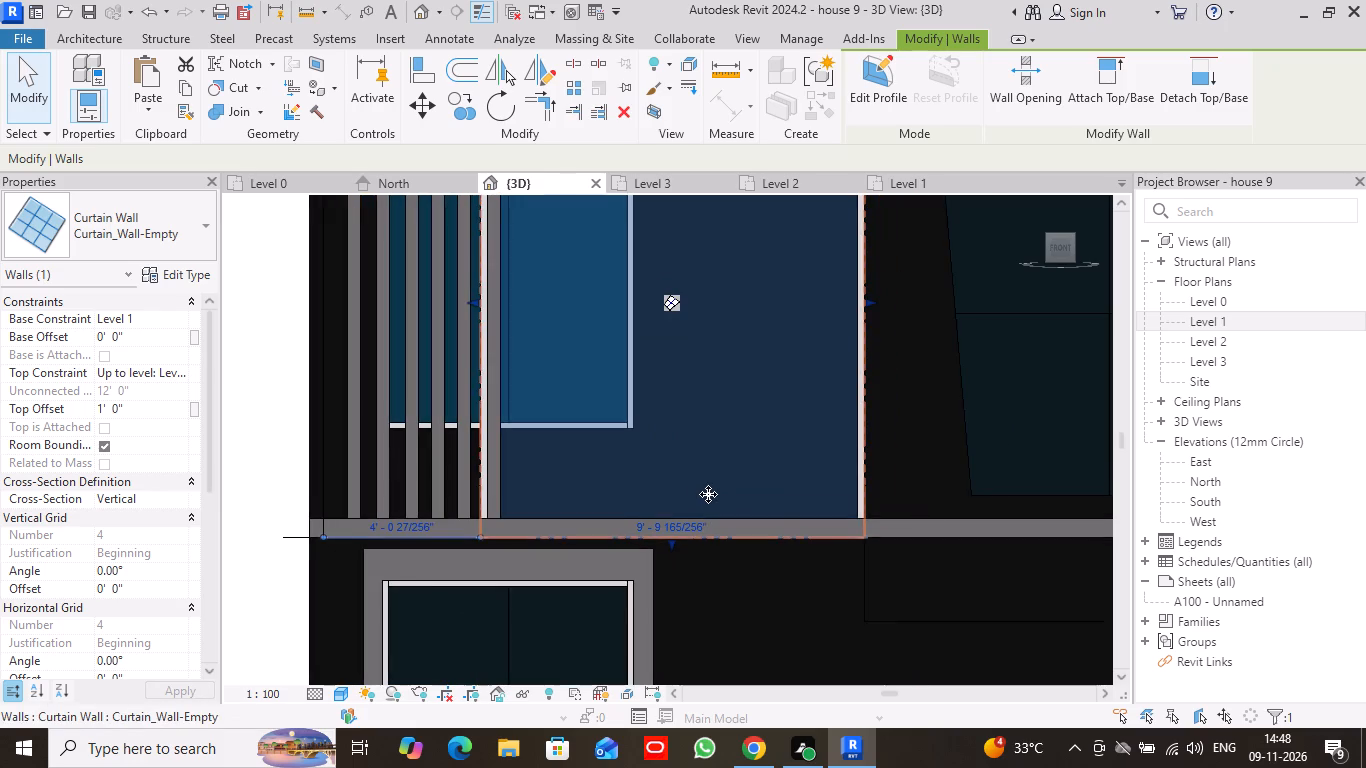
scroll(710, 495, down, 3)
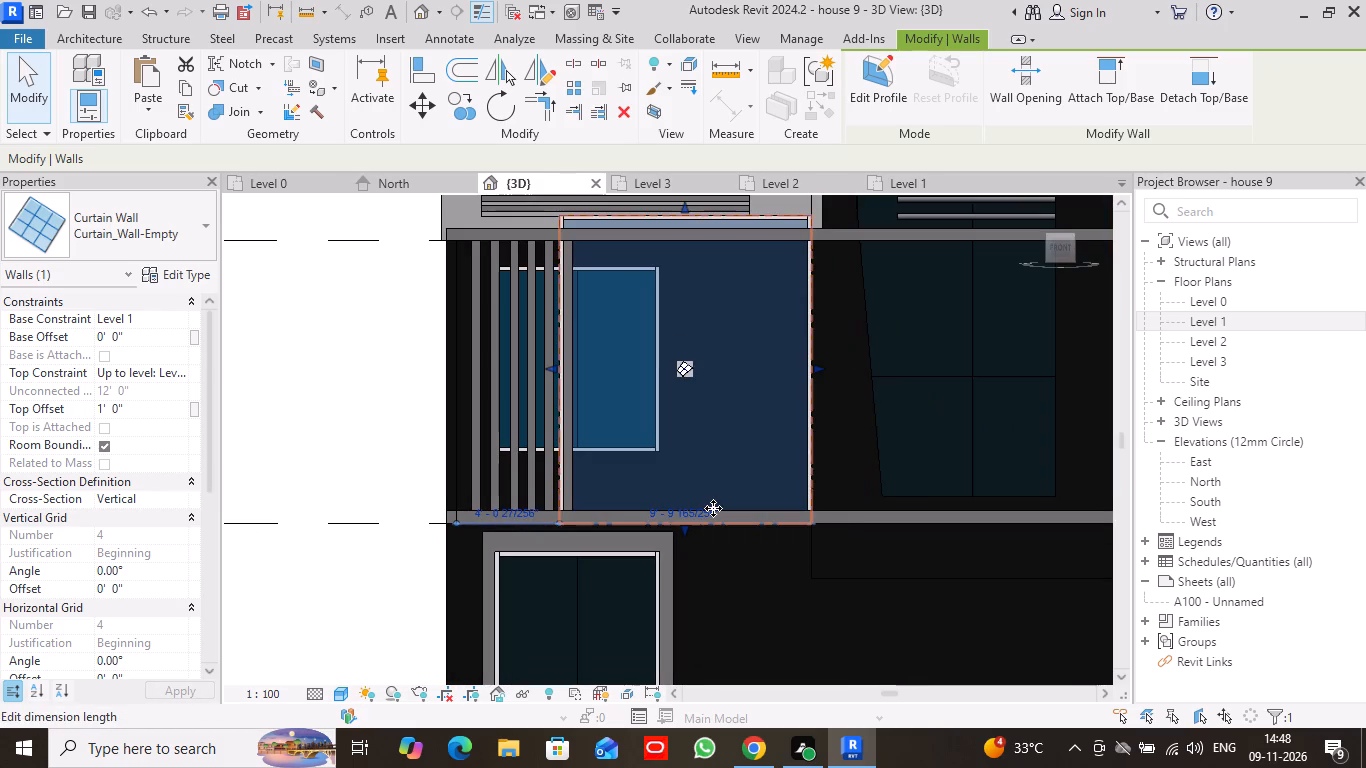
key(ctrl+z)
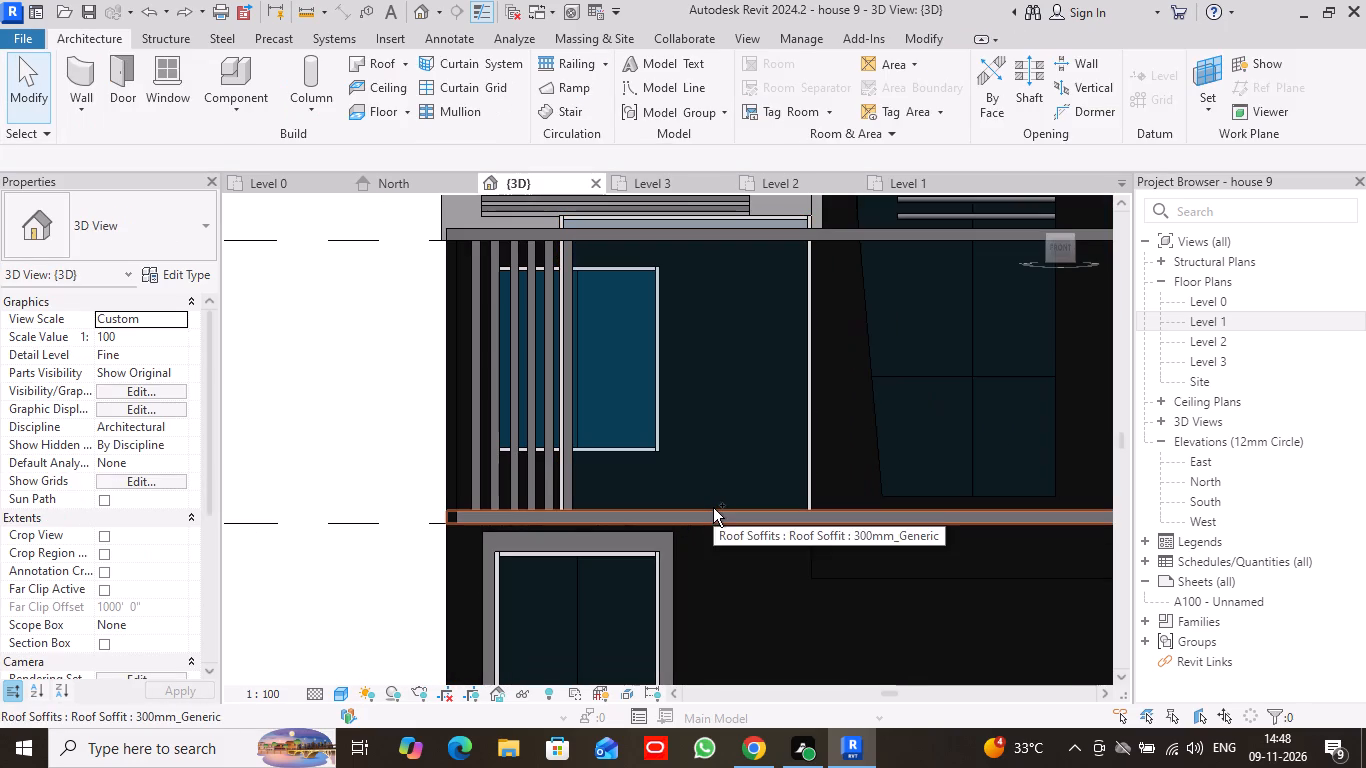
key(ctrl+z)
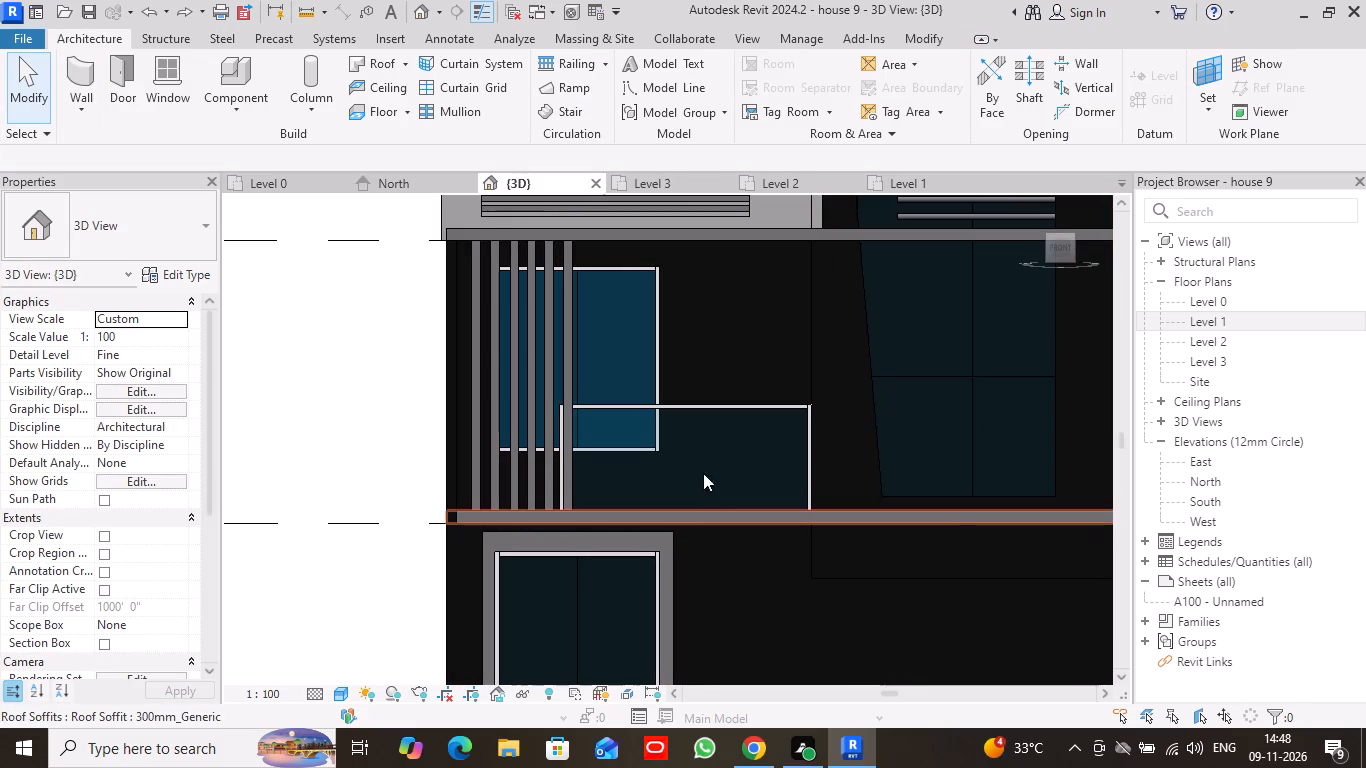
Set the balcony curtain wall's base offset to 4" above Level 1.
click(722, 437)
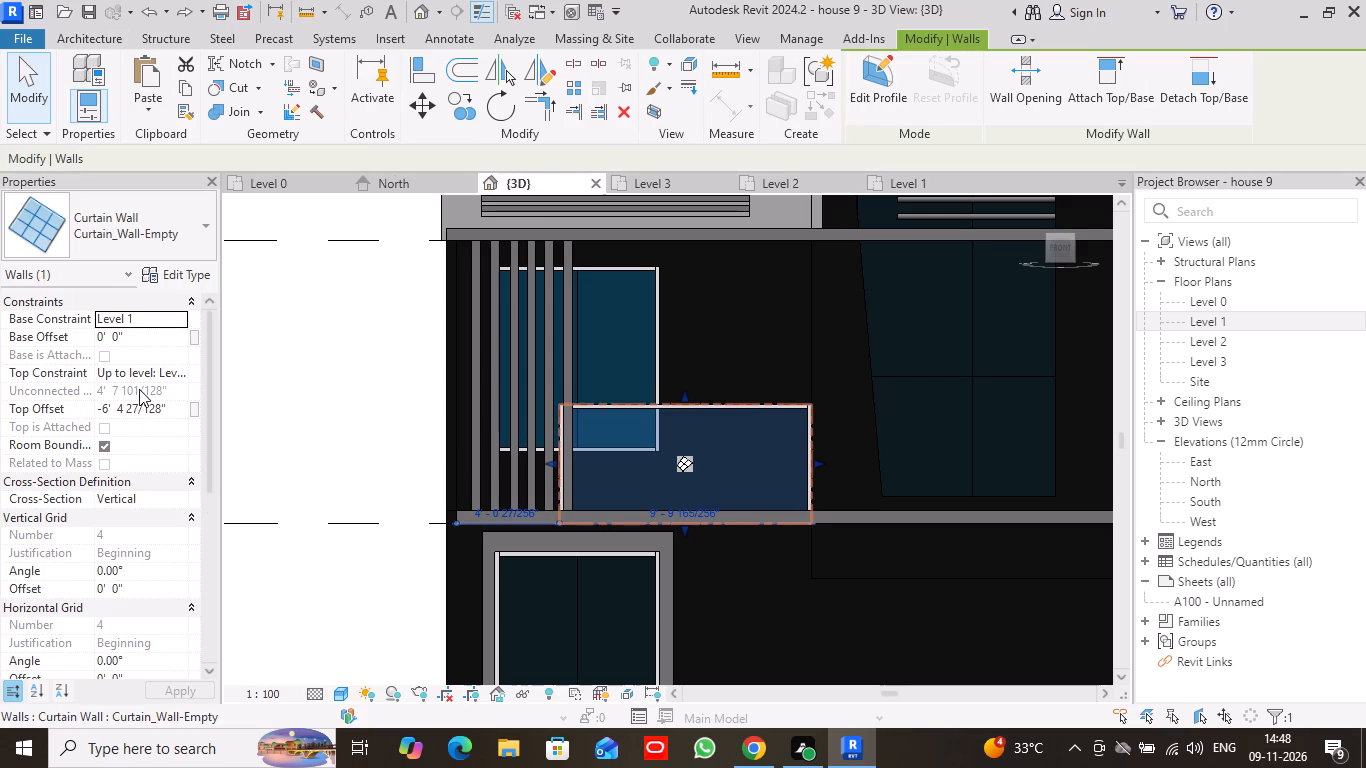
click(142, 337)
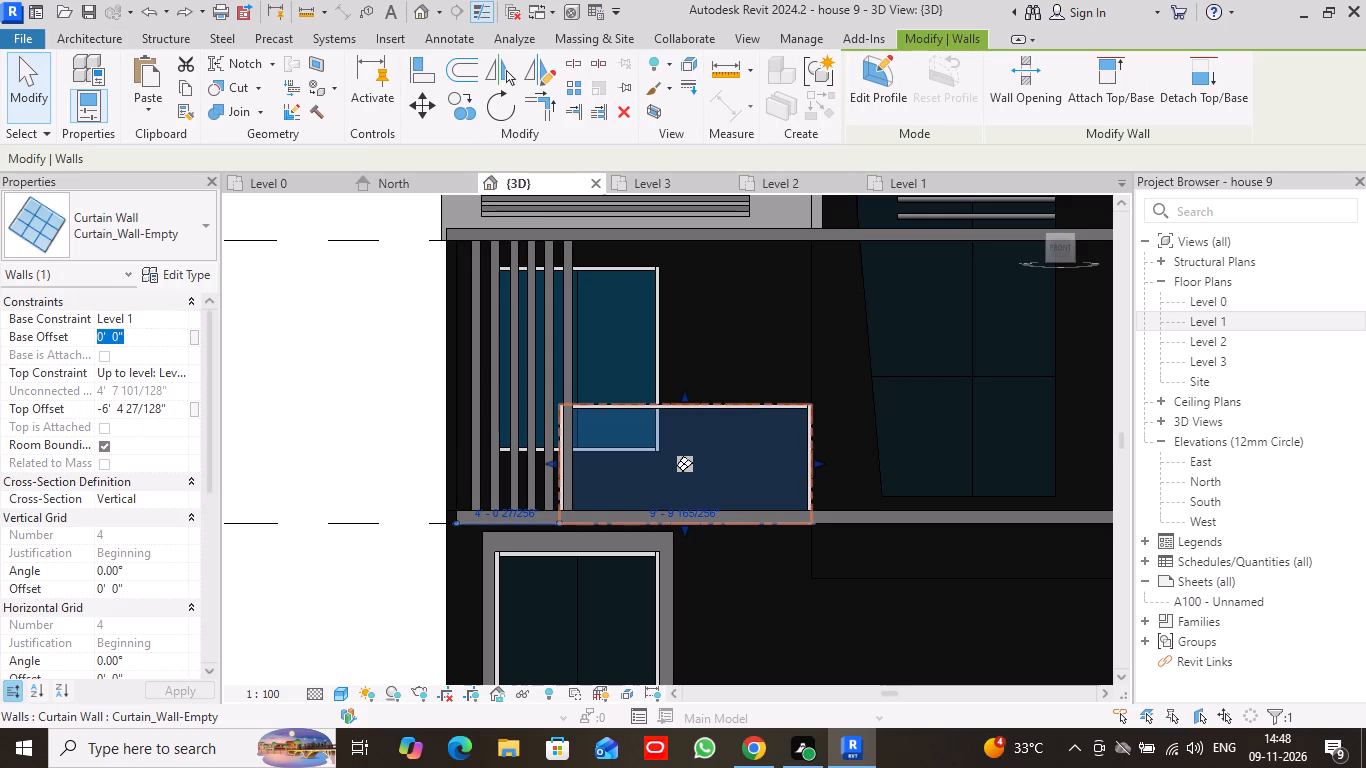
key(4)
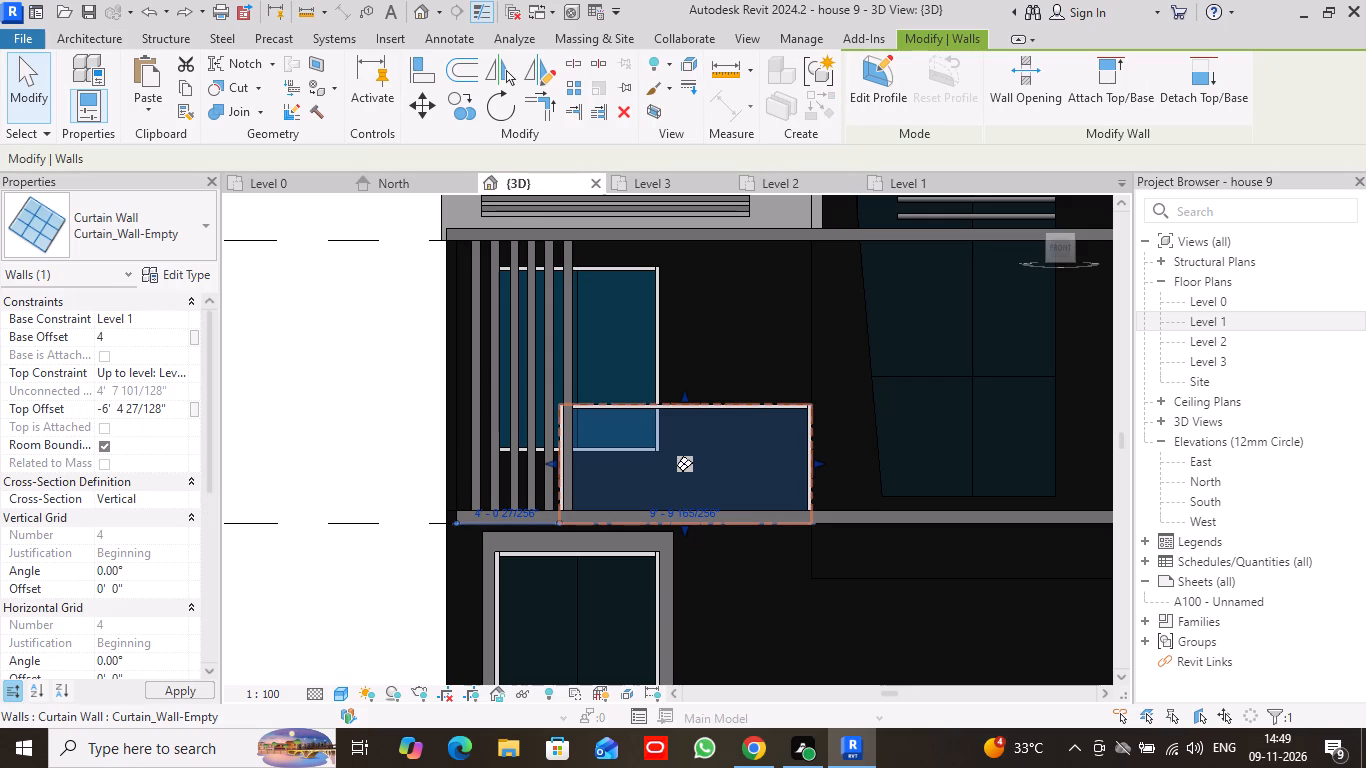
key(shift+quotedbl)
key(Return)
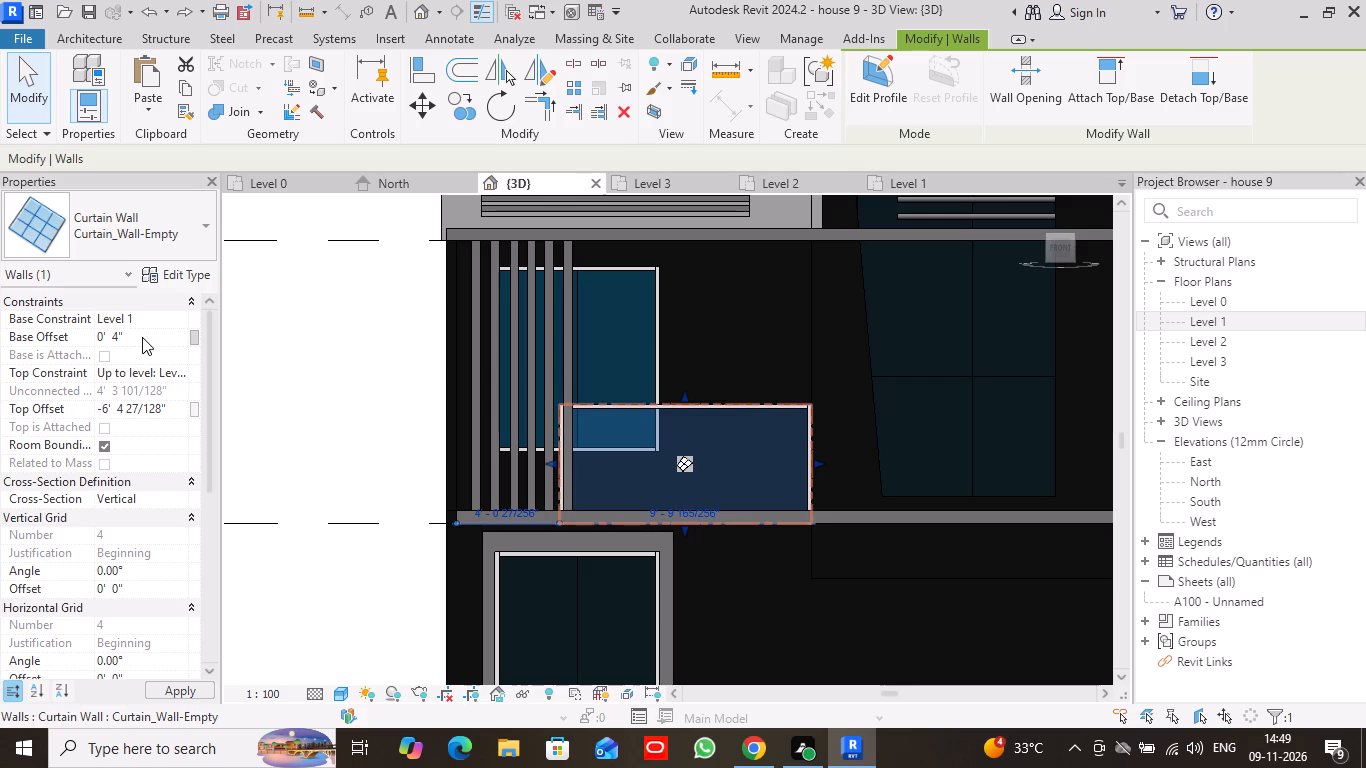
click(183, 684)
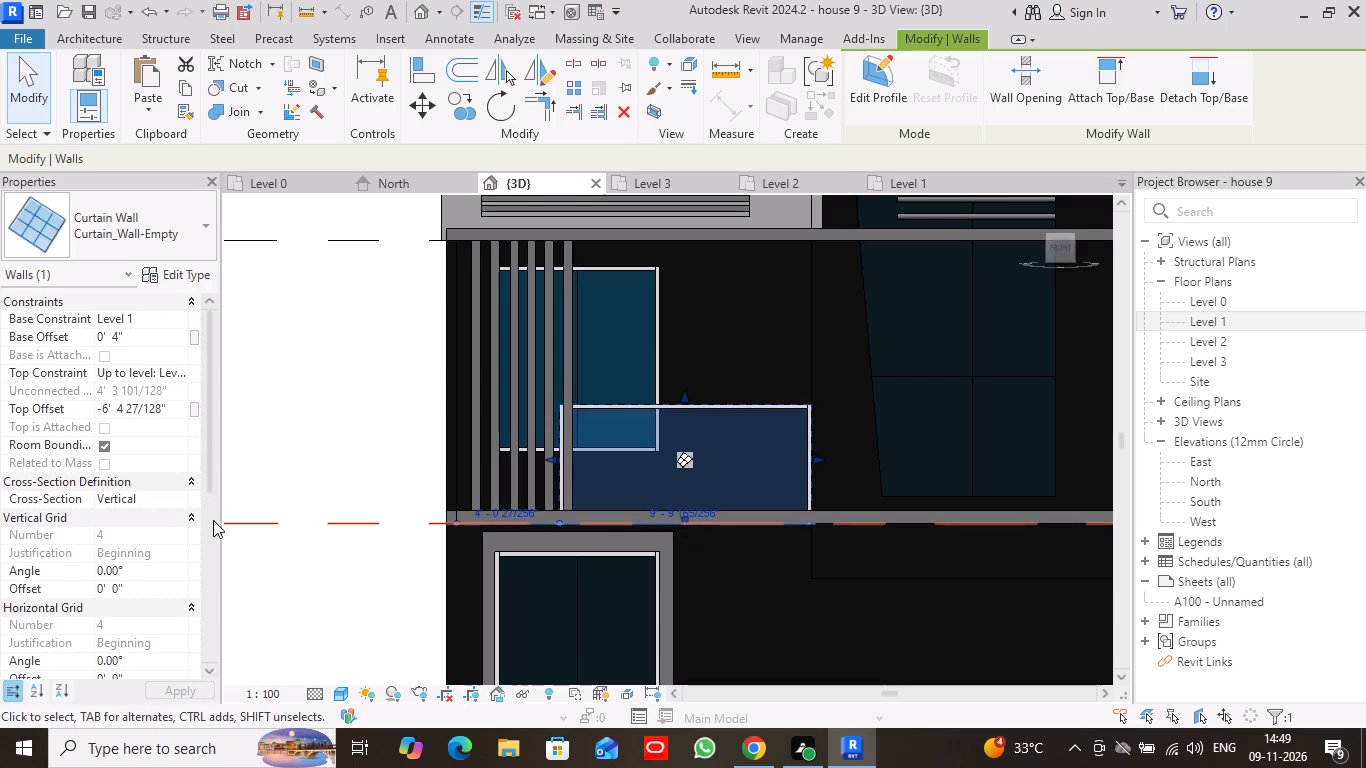
Set the low balcony curtain wall's base offset to 1' above Level 1.
click(136, 334)
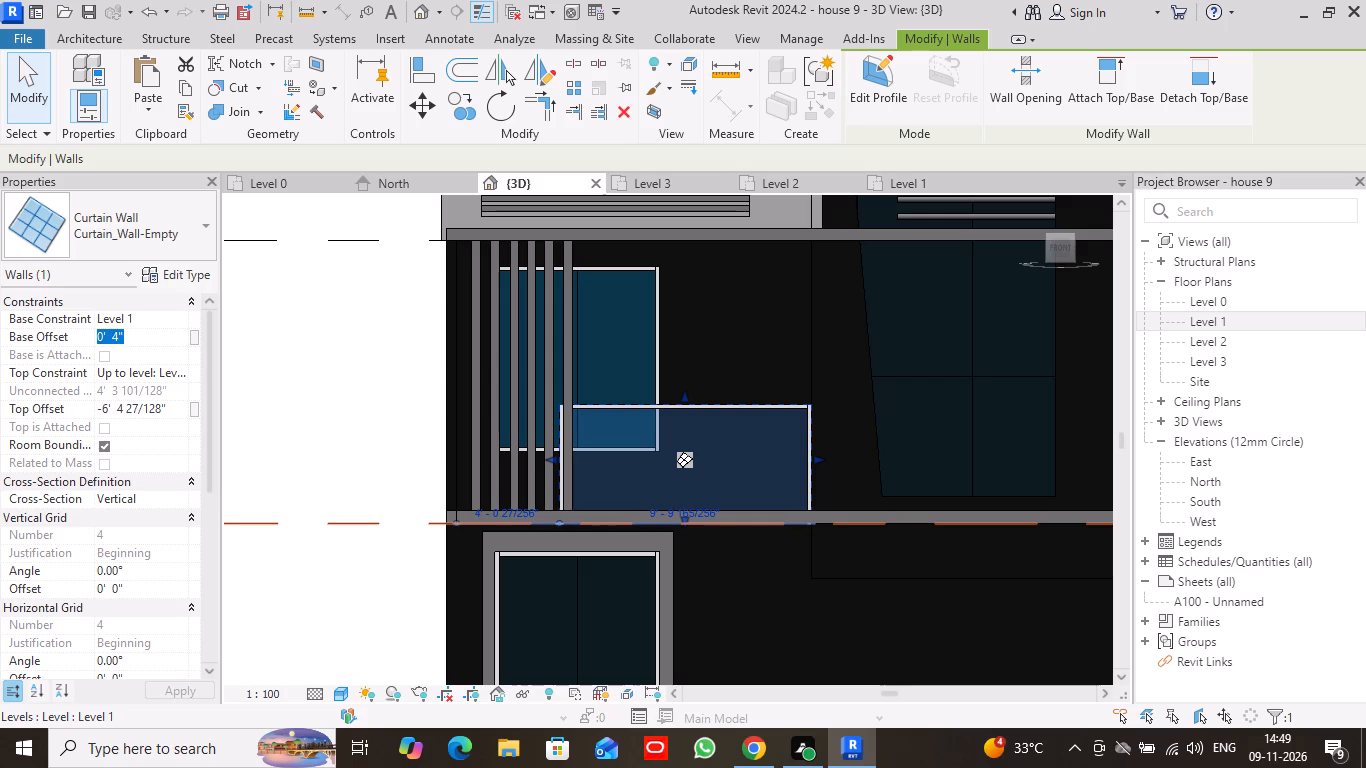
key(1)
key(apostrophe)
key(Return)
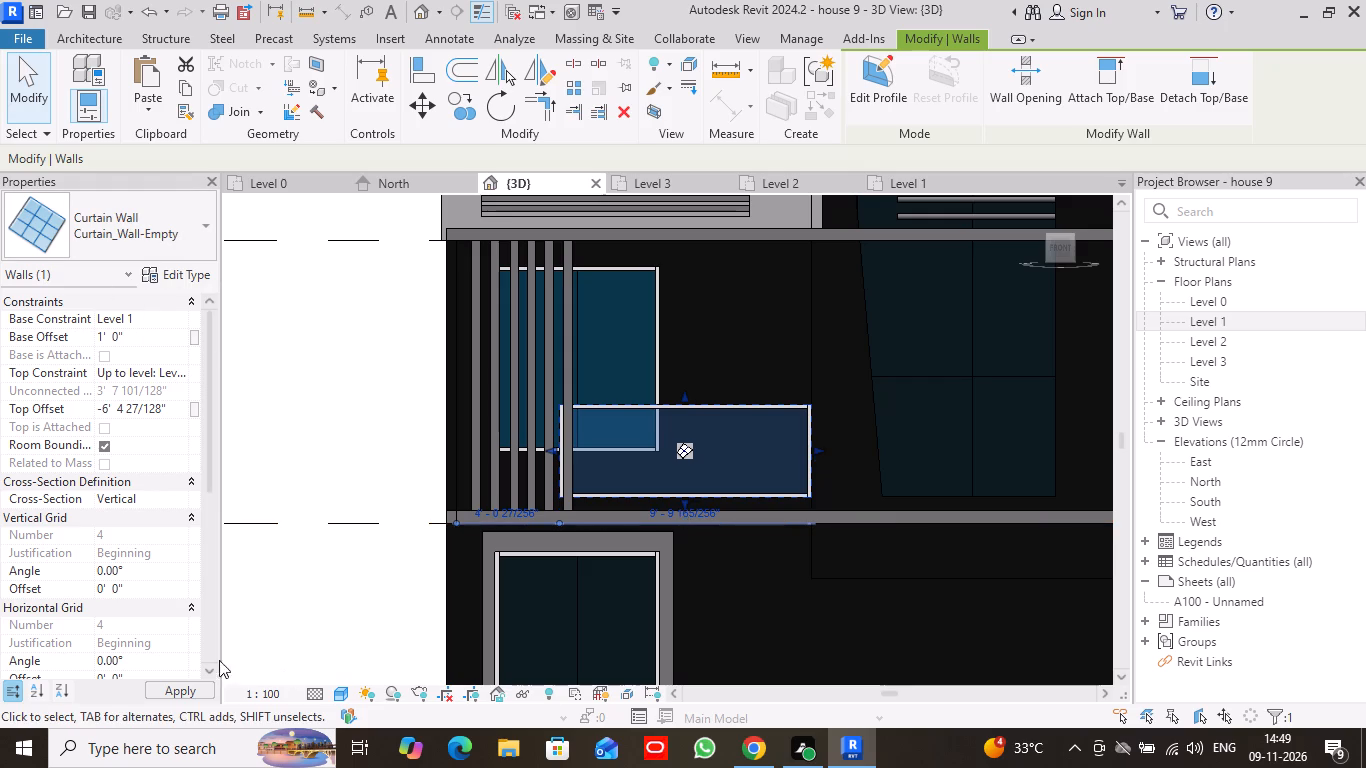
click(200, 694)
Examine the raised balcony railing and the house from front, angled and right-side 3D views.
scroll(895, 641, down, 1)
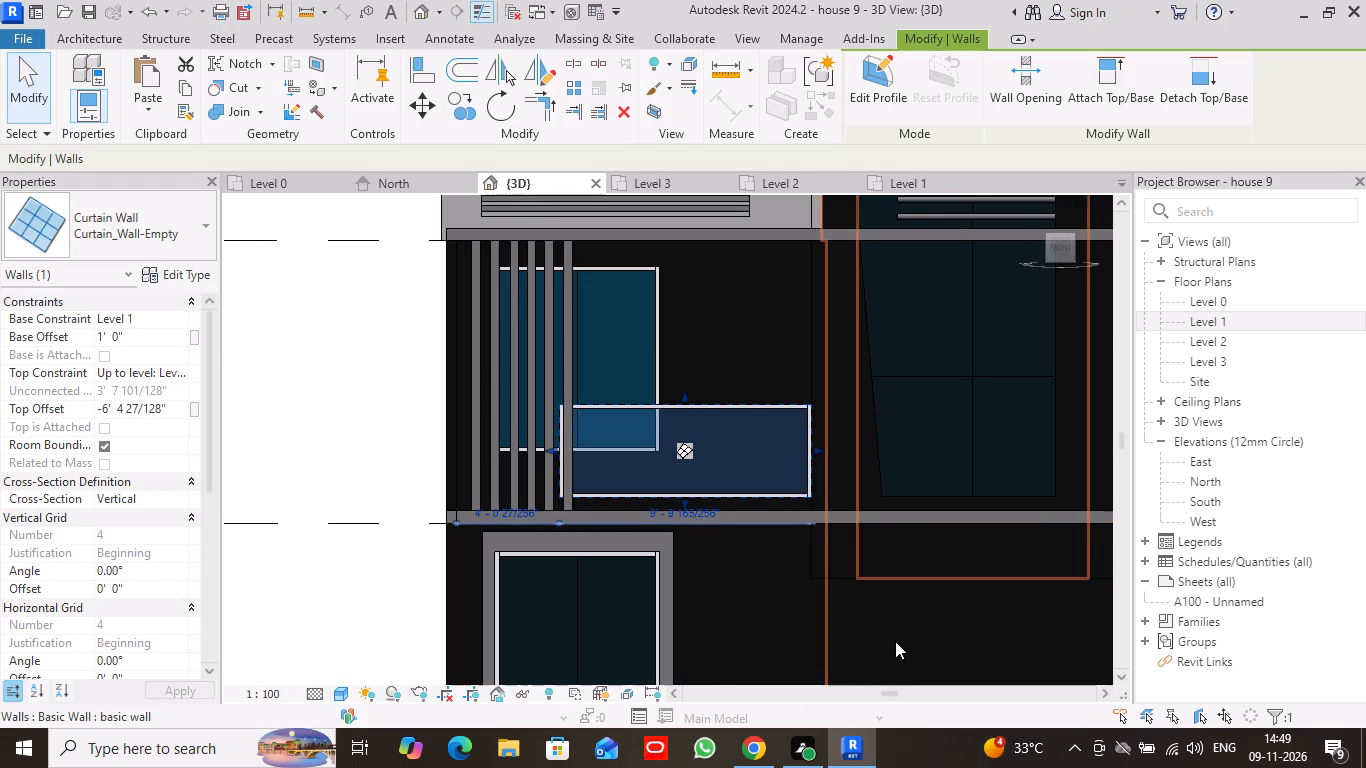
scroll(895, 641, down, 1)
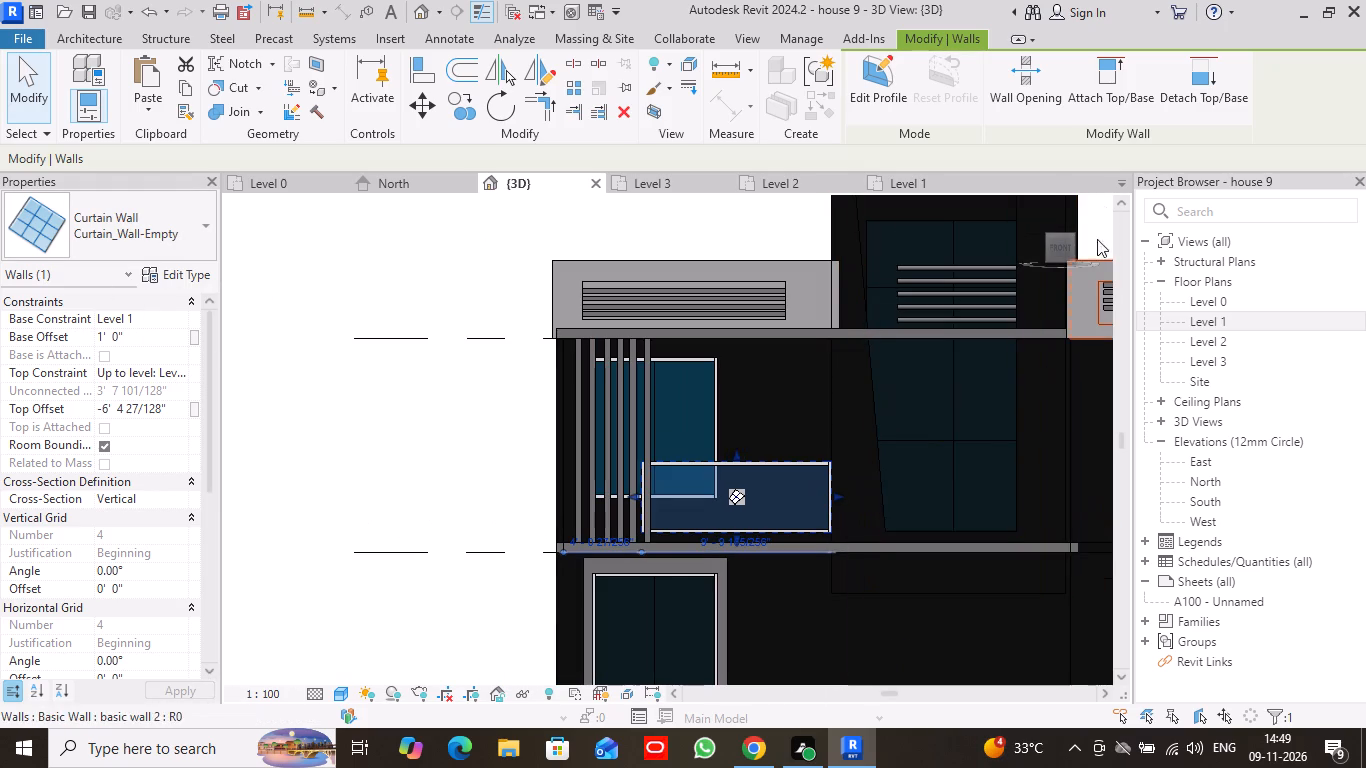
click(1065, 244)
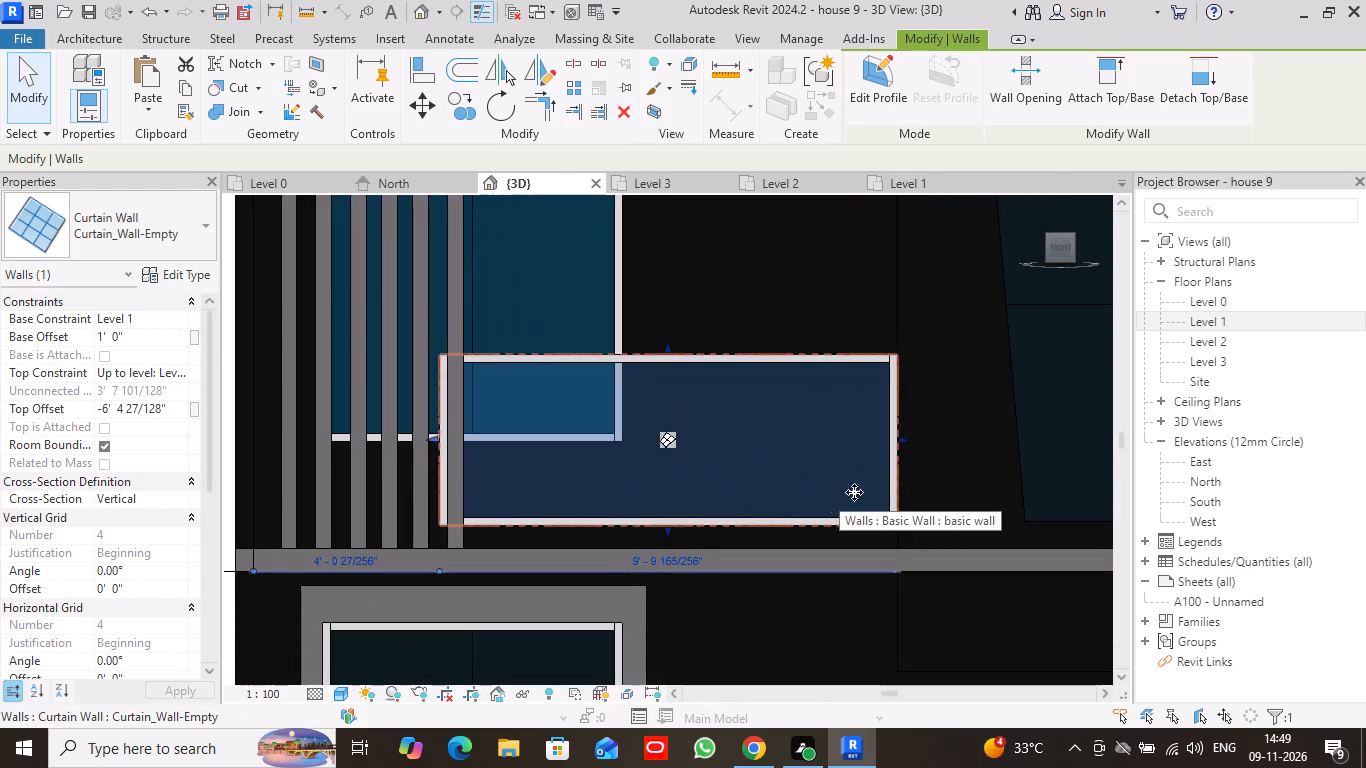
click(16, 90)
scroll(929, 481, down, 3)
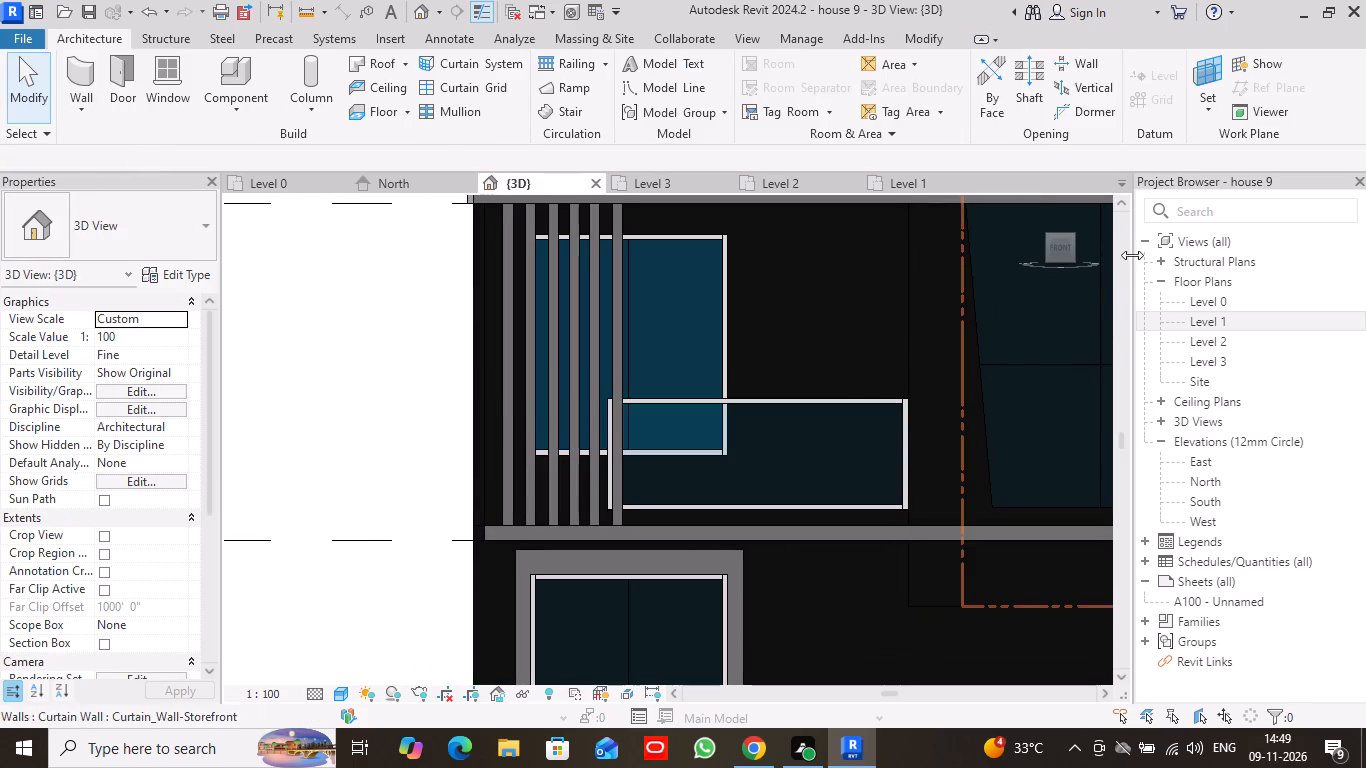
drag(1070, 235, 1034, 254)
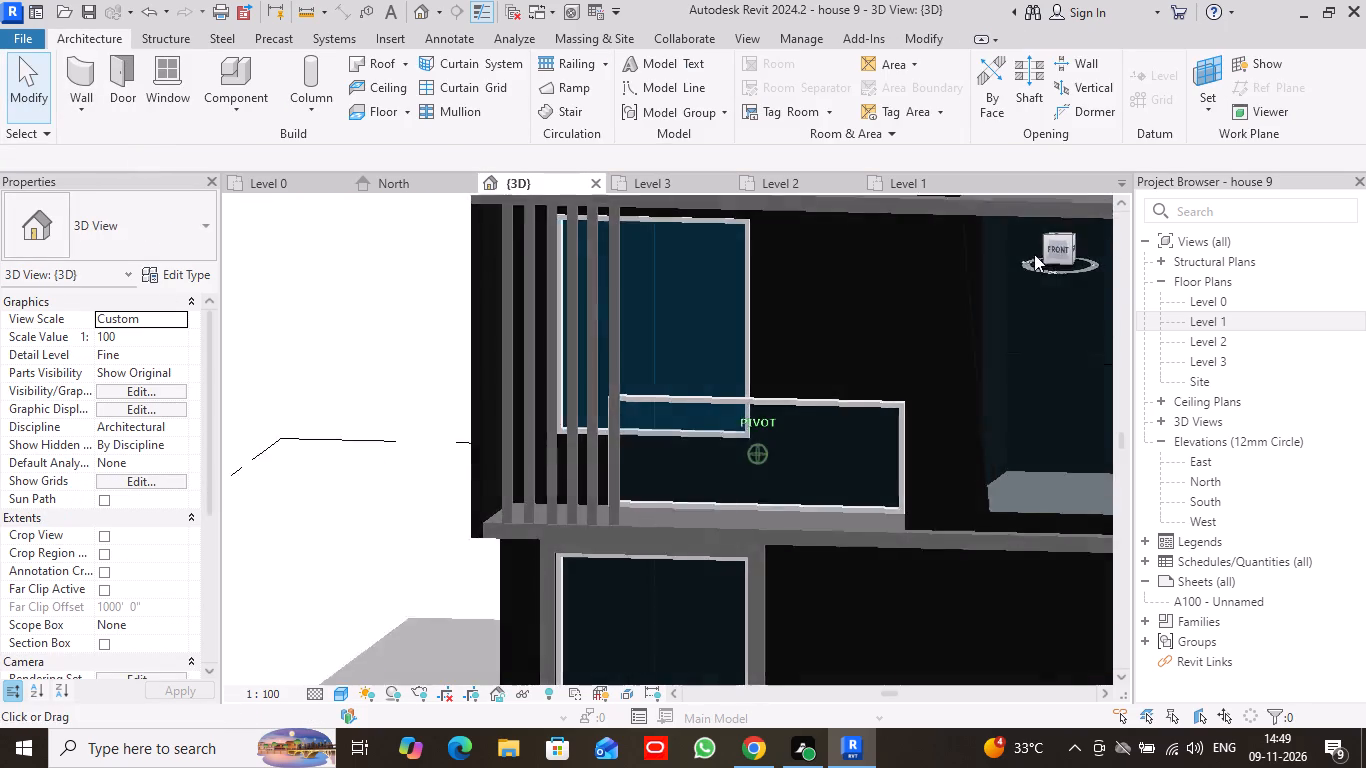
drag(1034, 254, 991, 261)
scroll(1033, 445, down, 7)
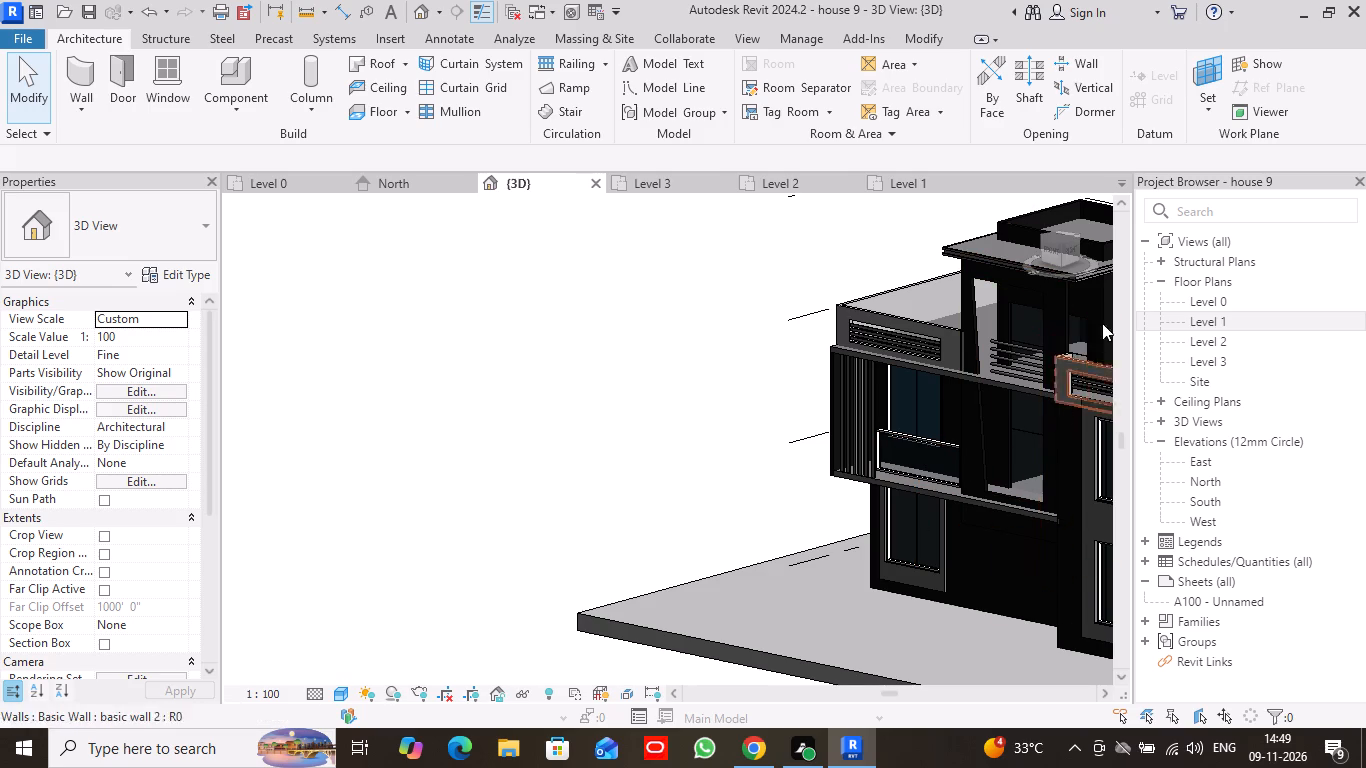
click(1074, 248)
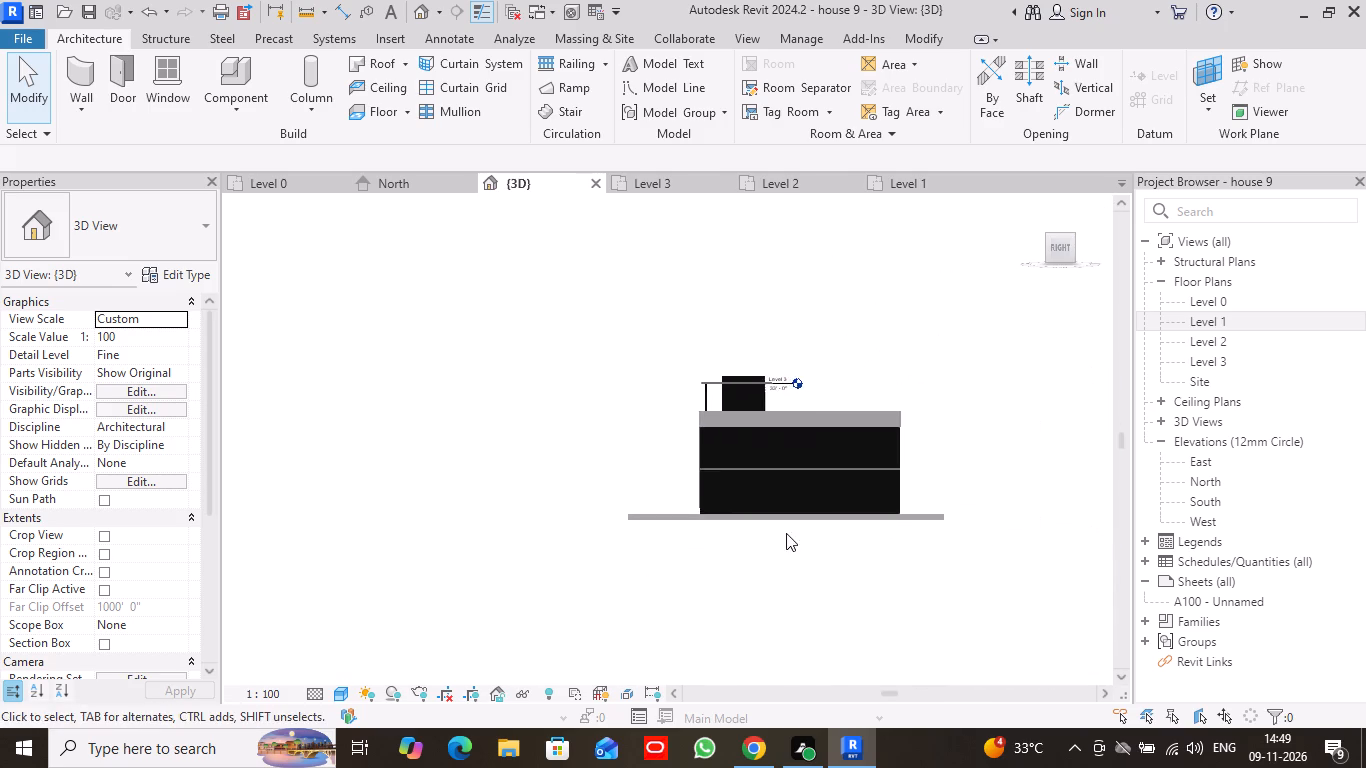
Switch the 3D view's visual style to Hidden Line.
scroll(594, 472, up, 10)
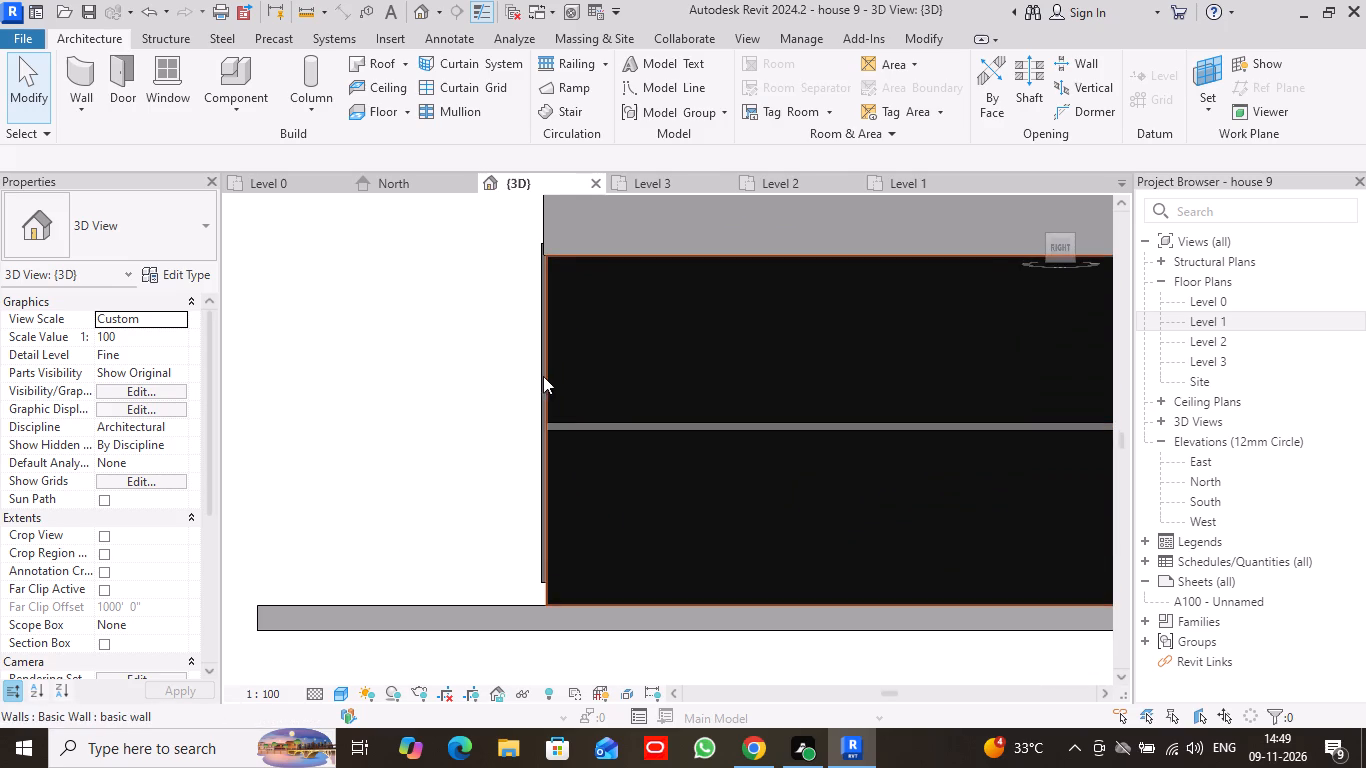
click(332, 693)
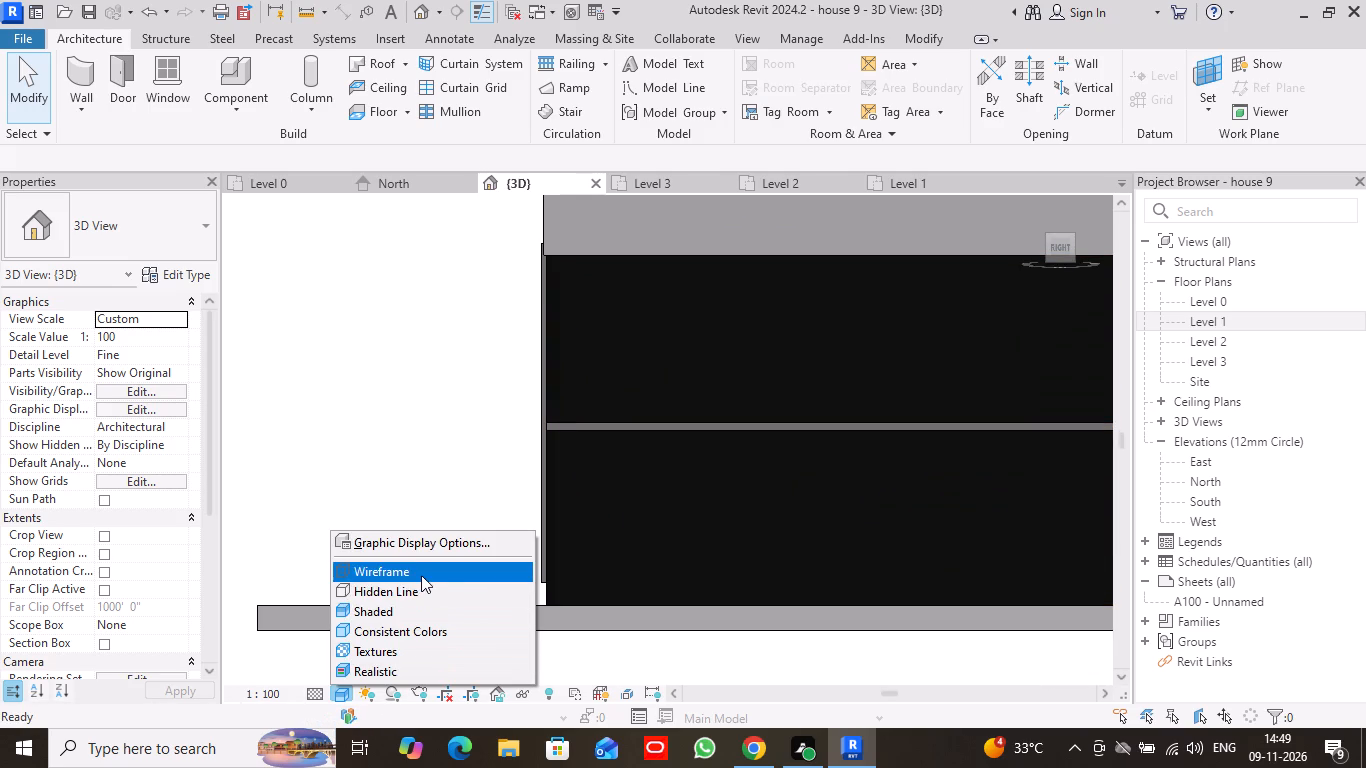
click(417, 594)
Examine the balcony railing and the front of the house from side, angled and front-facing 3D views.
scroll(532, 504, up, 3)
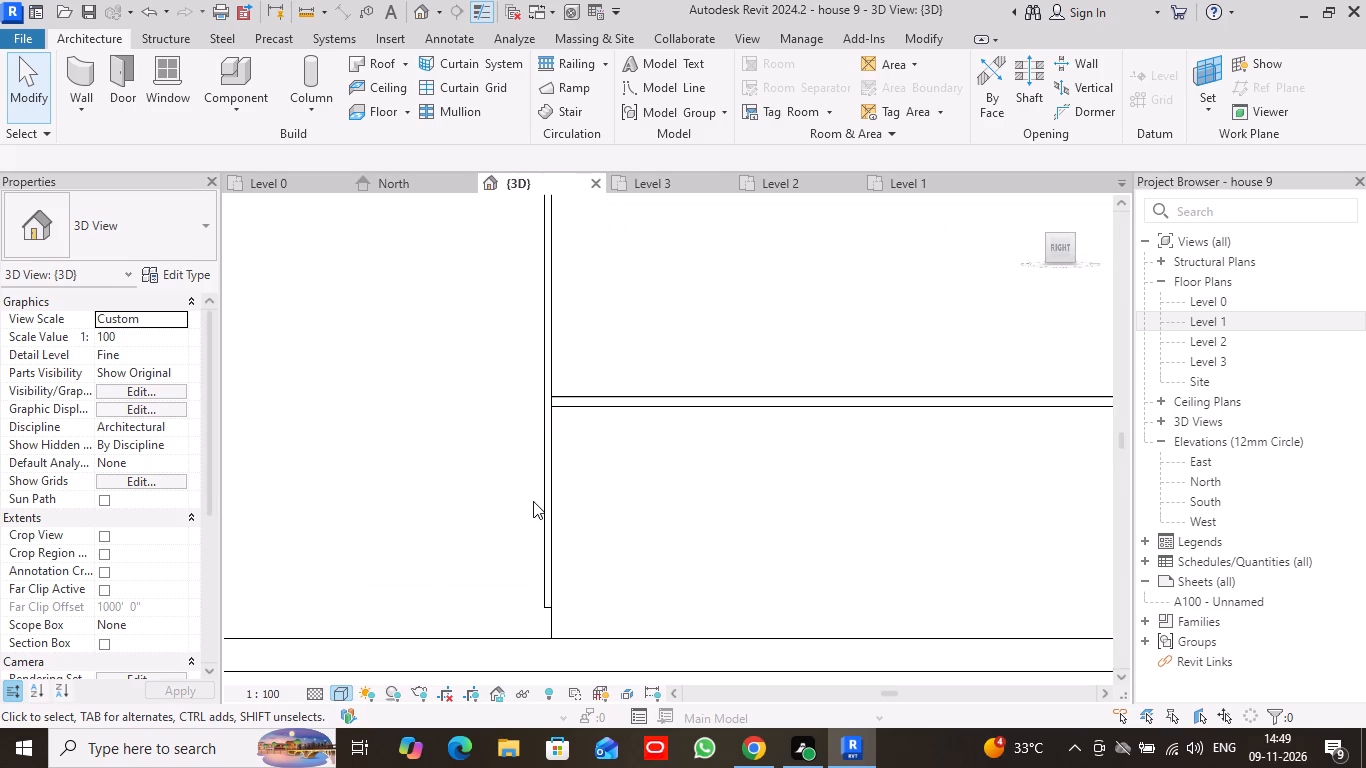
scroll(534, 502, down, 1)
scroll(1097, 404, down, 6)
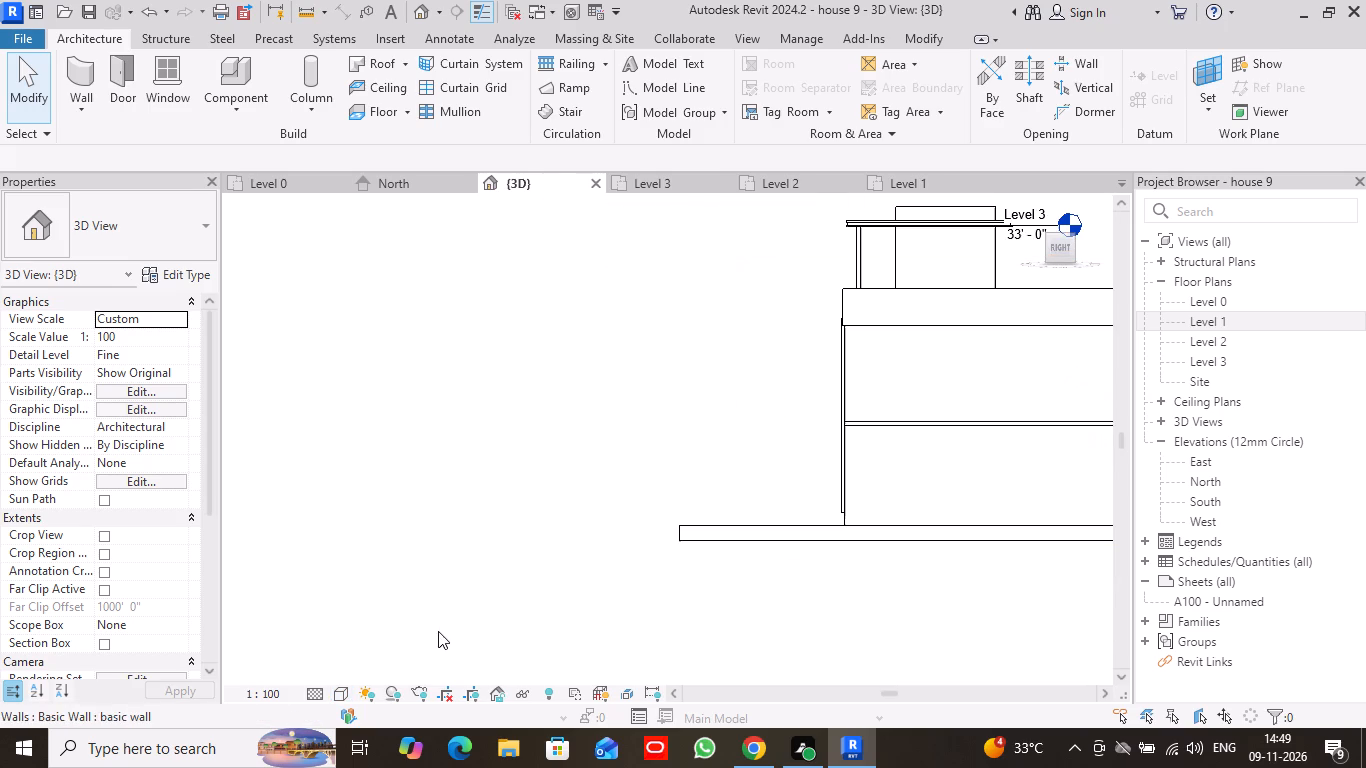
drag(1046, 235, 1085, 275)
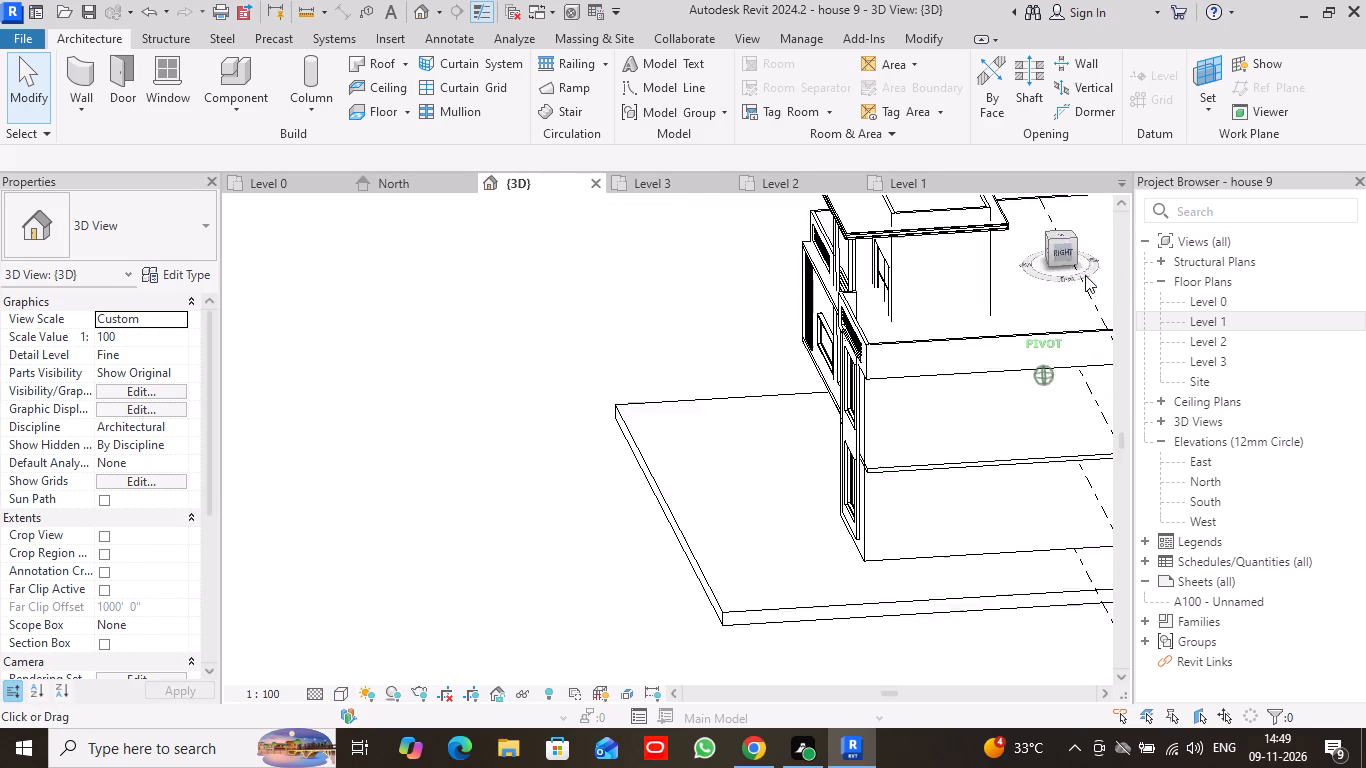
drag(1085, 275, 348, 262)
scroll(946, 518, up, 3)
scroll(946, 518, down, 2)
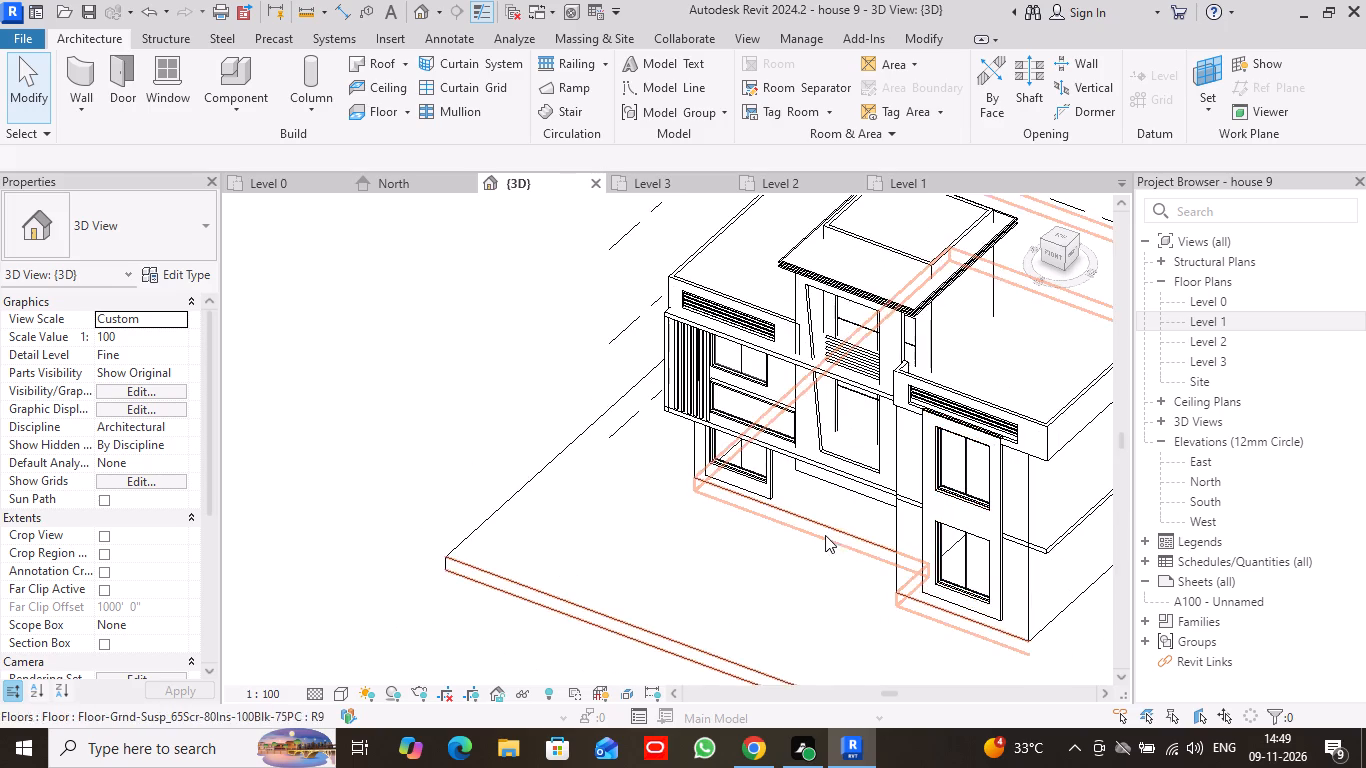
middle_drag(825, 535, 651, 562)
scroll(666, 544, down, 3)
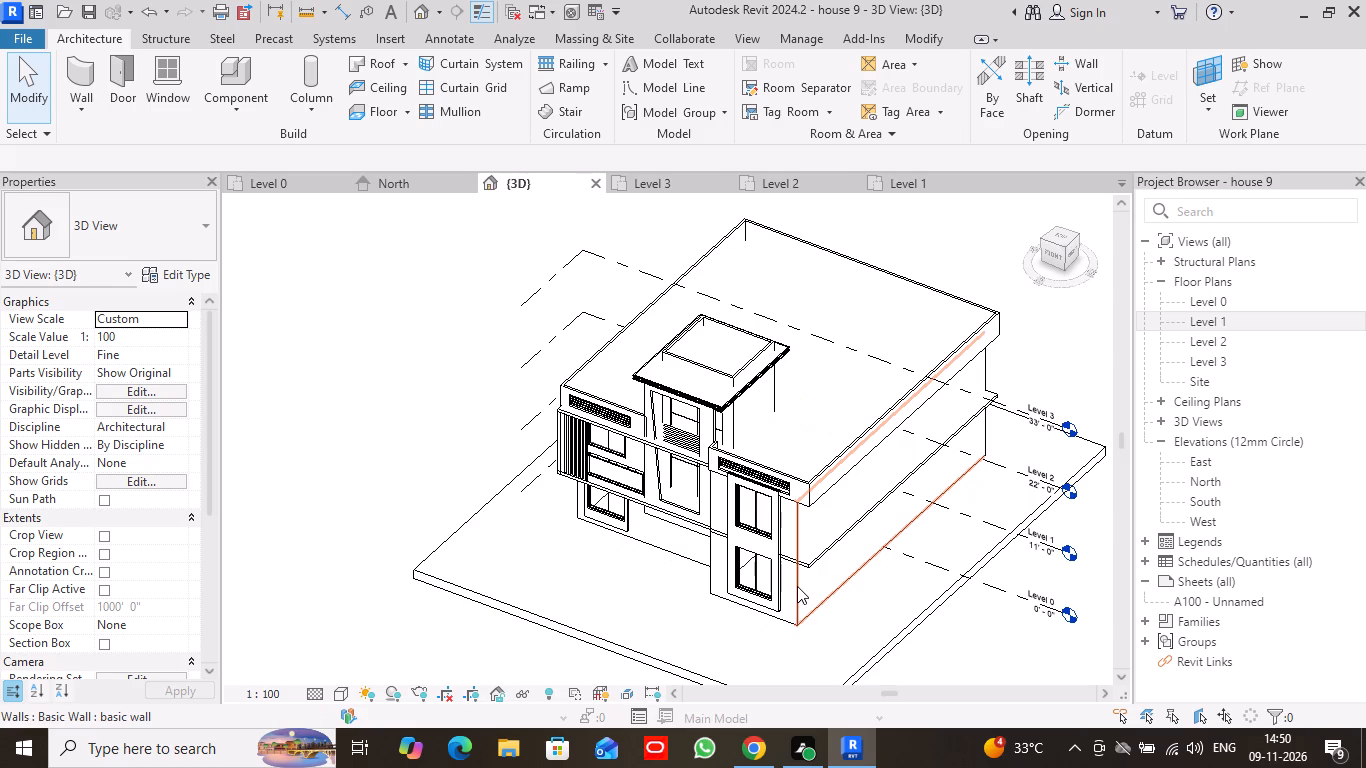
click(1054, 256)
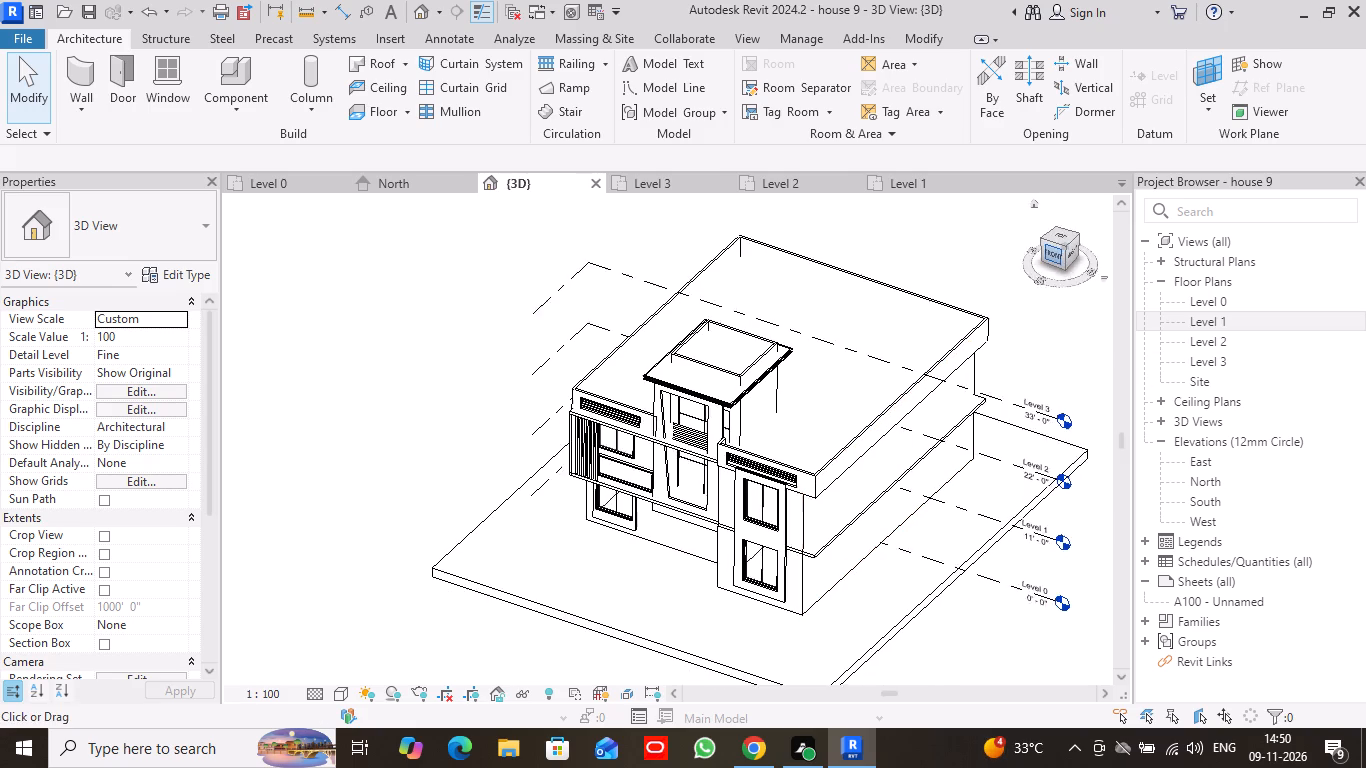
scroll(637, 469, up, 9)
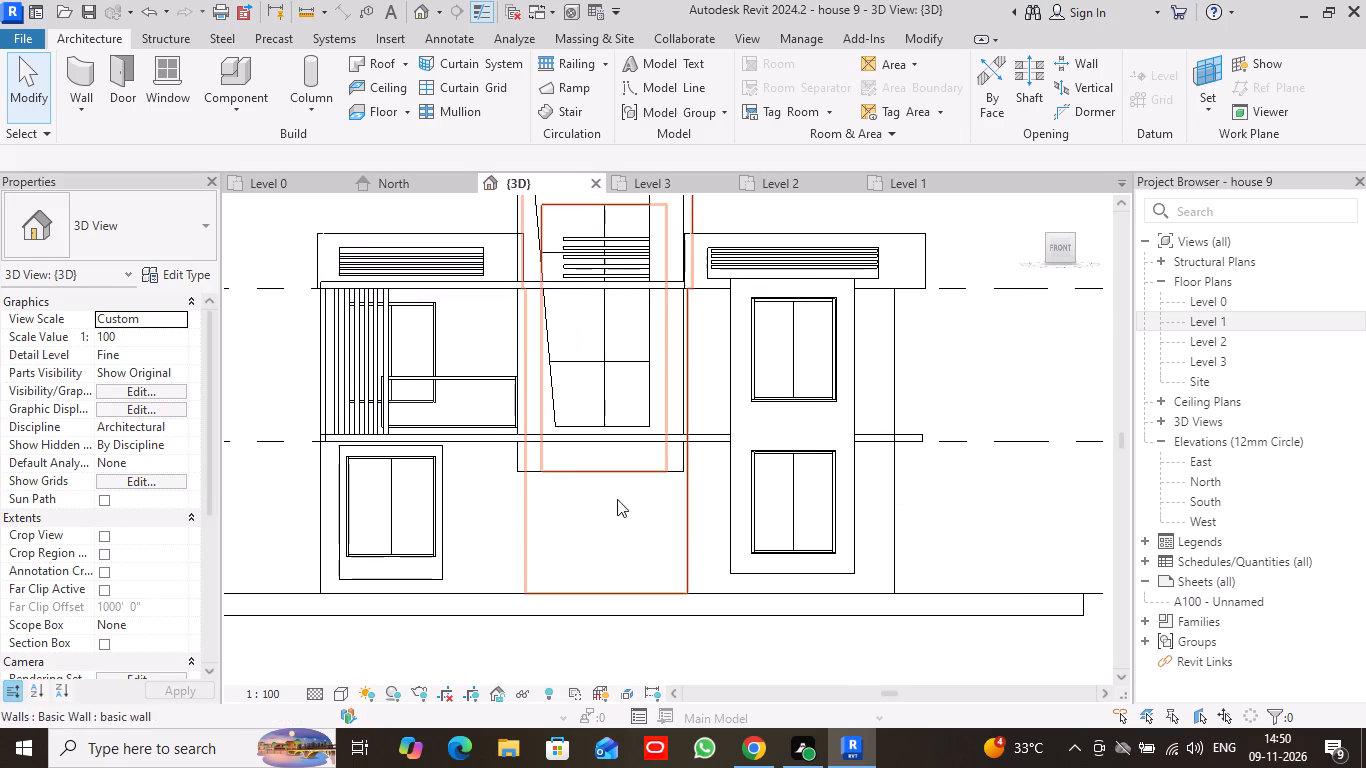
middle_drag(529, 527, 629, 537)
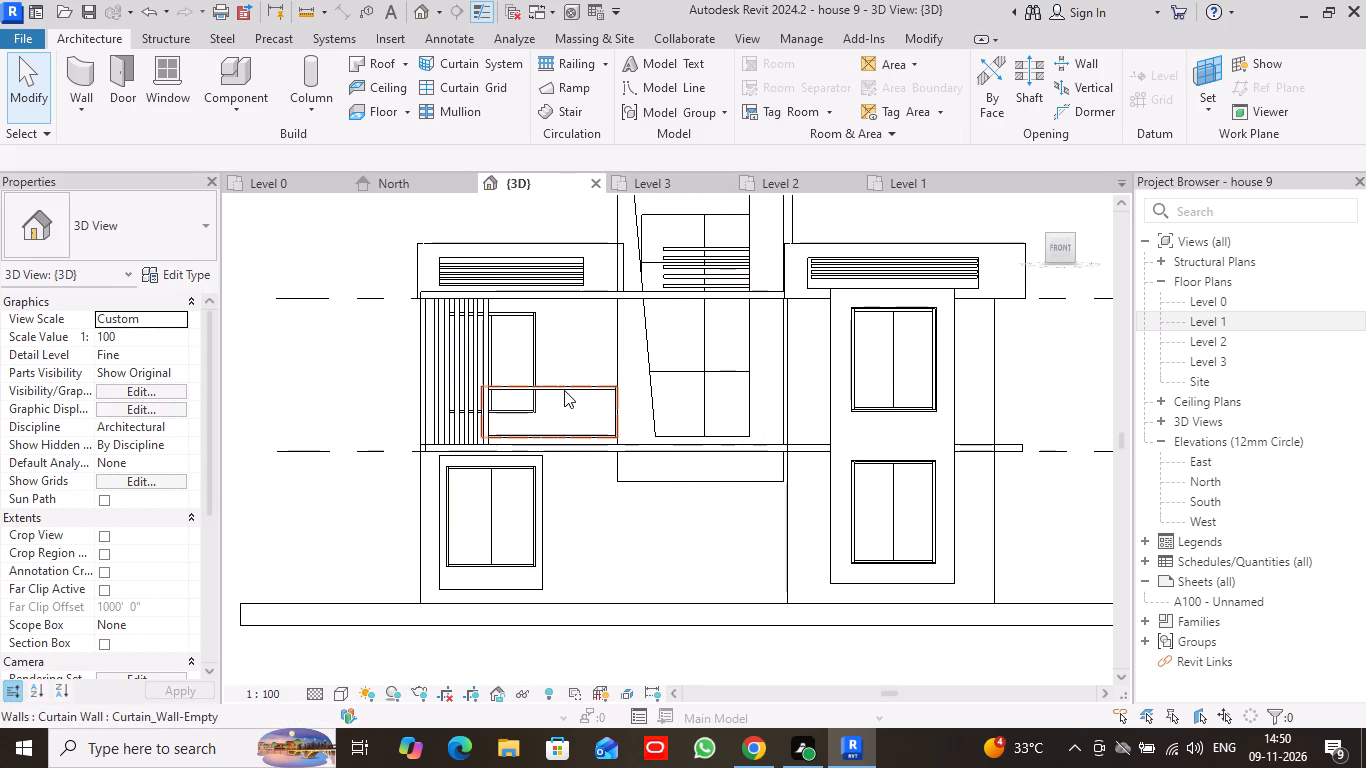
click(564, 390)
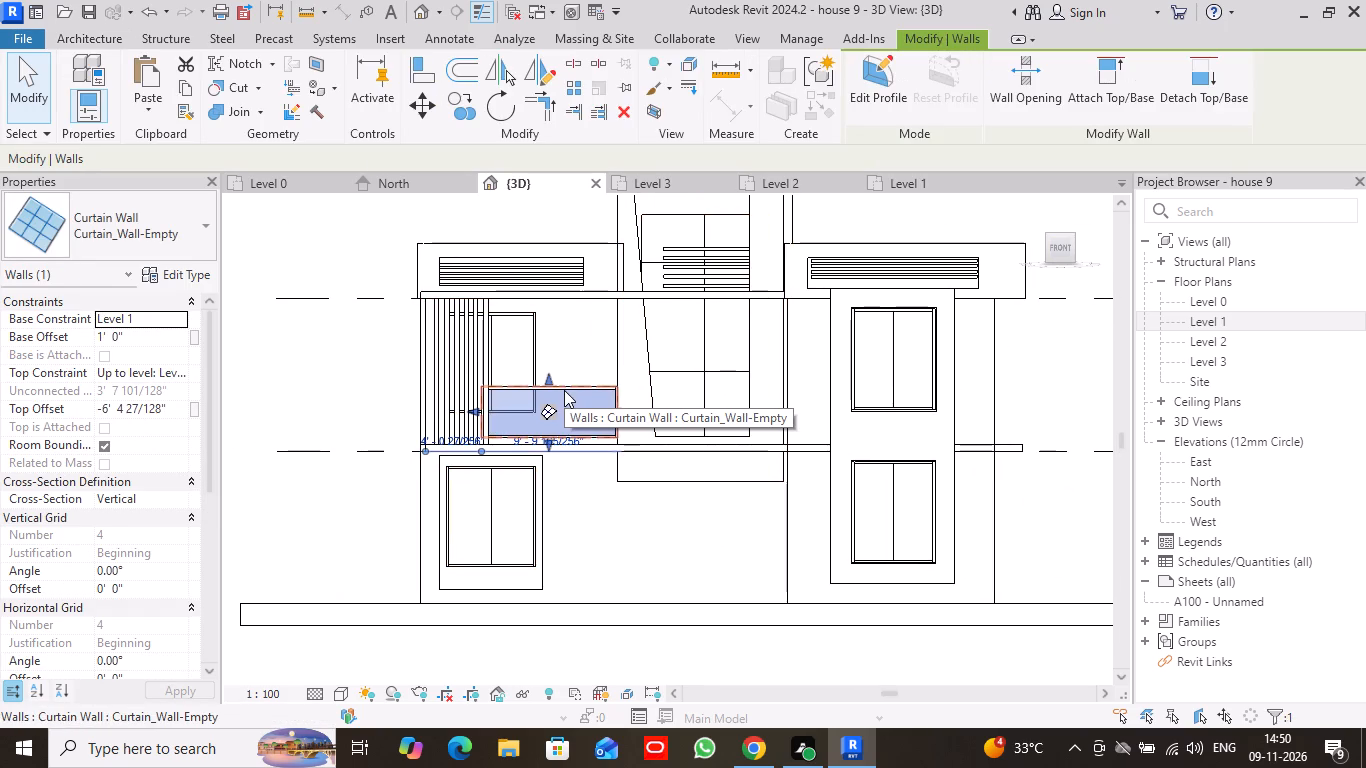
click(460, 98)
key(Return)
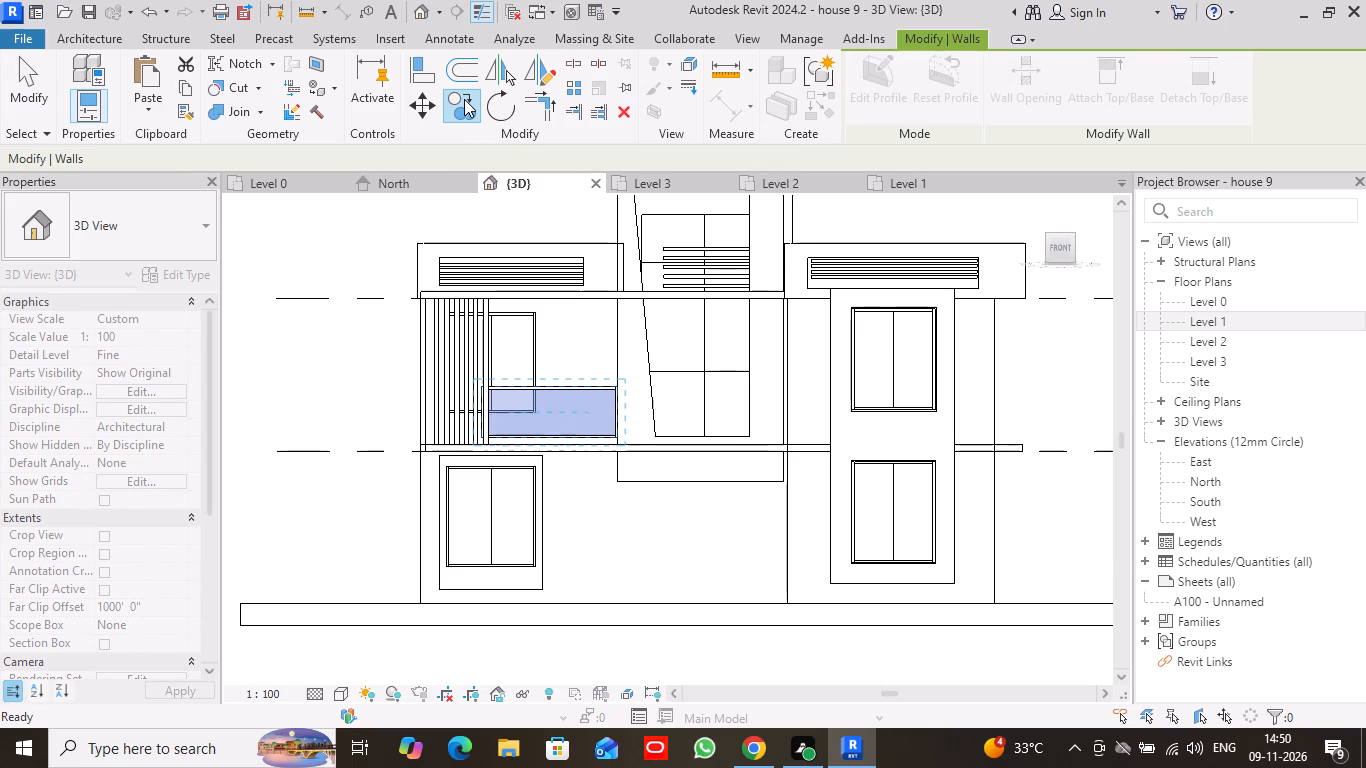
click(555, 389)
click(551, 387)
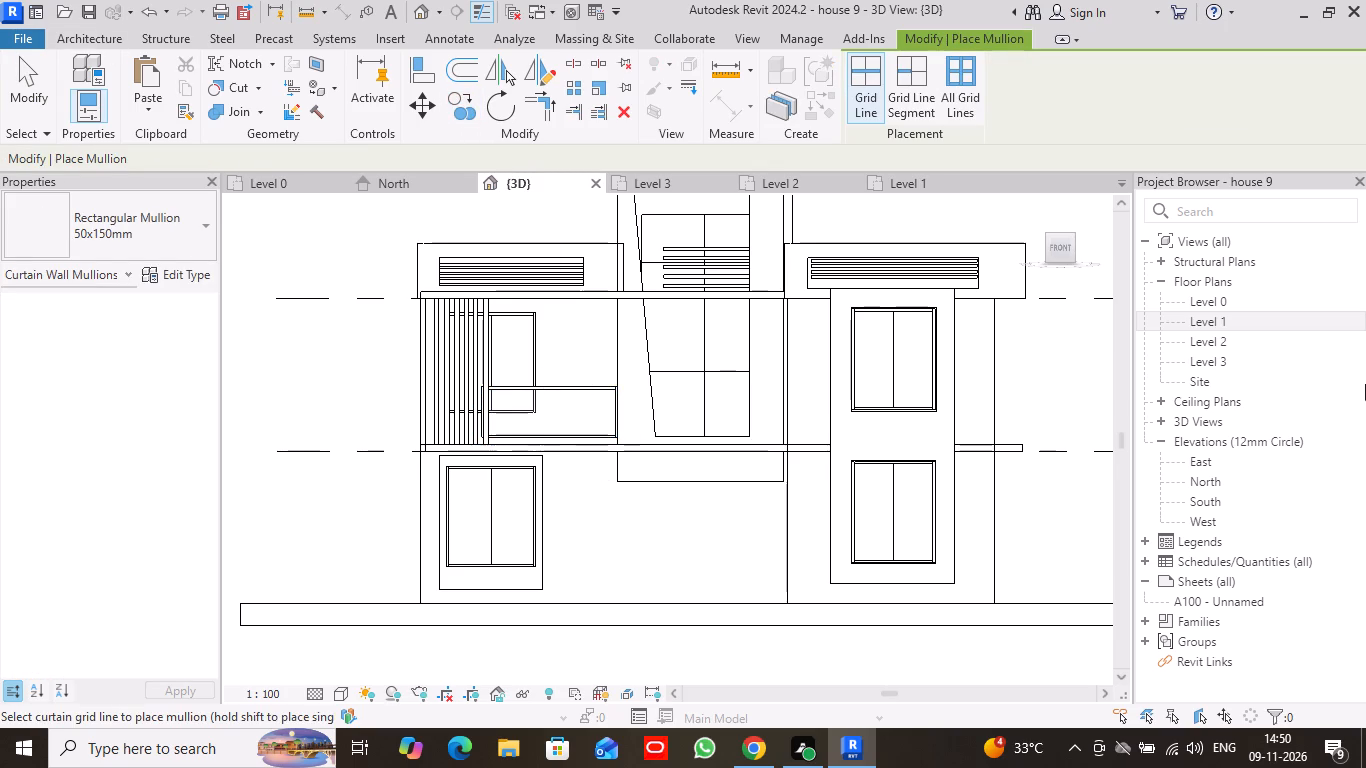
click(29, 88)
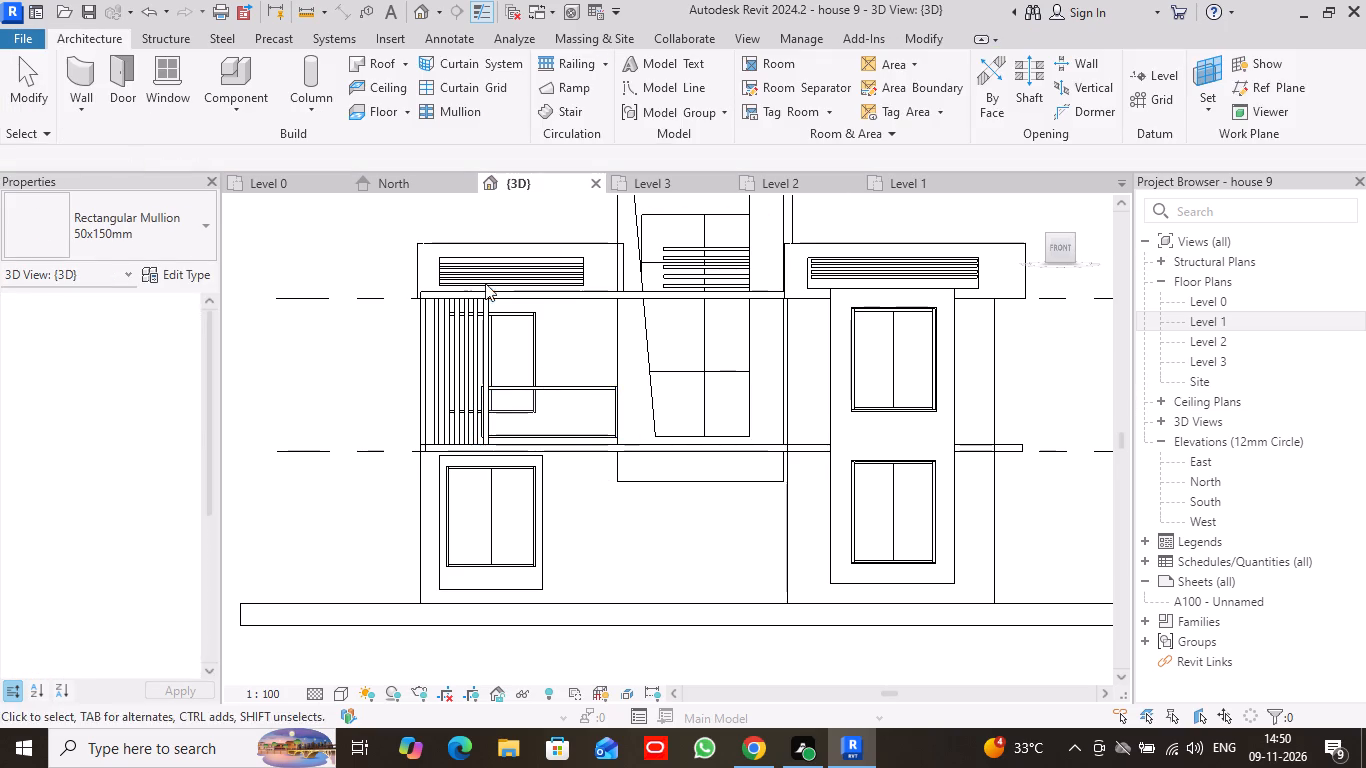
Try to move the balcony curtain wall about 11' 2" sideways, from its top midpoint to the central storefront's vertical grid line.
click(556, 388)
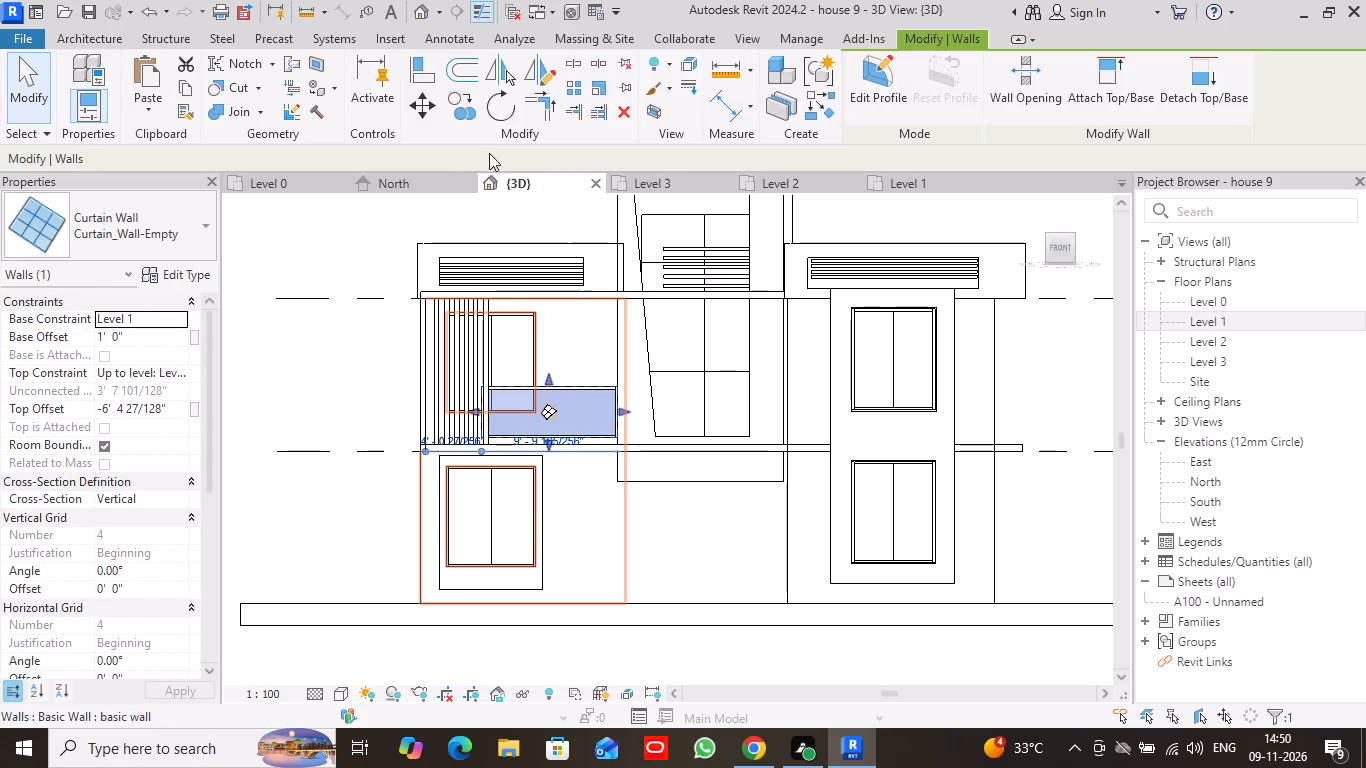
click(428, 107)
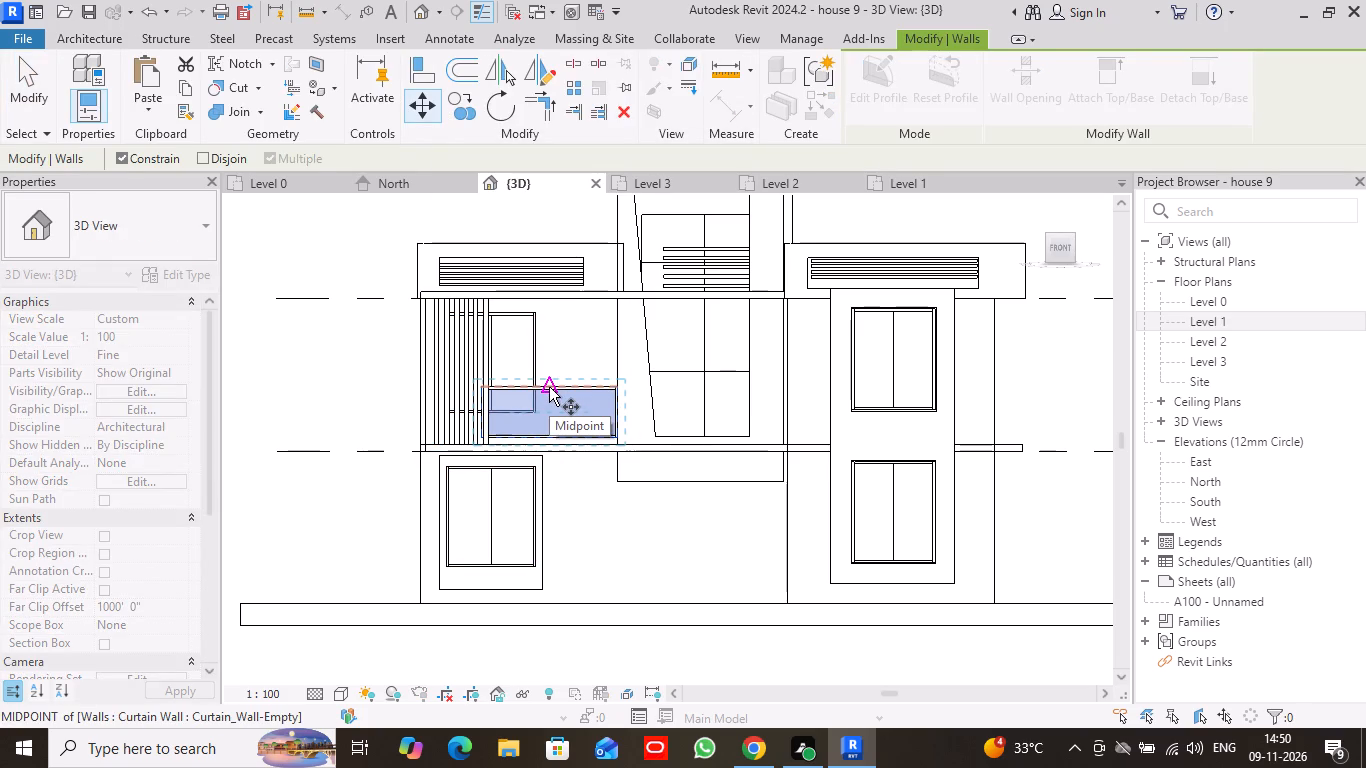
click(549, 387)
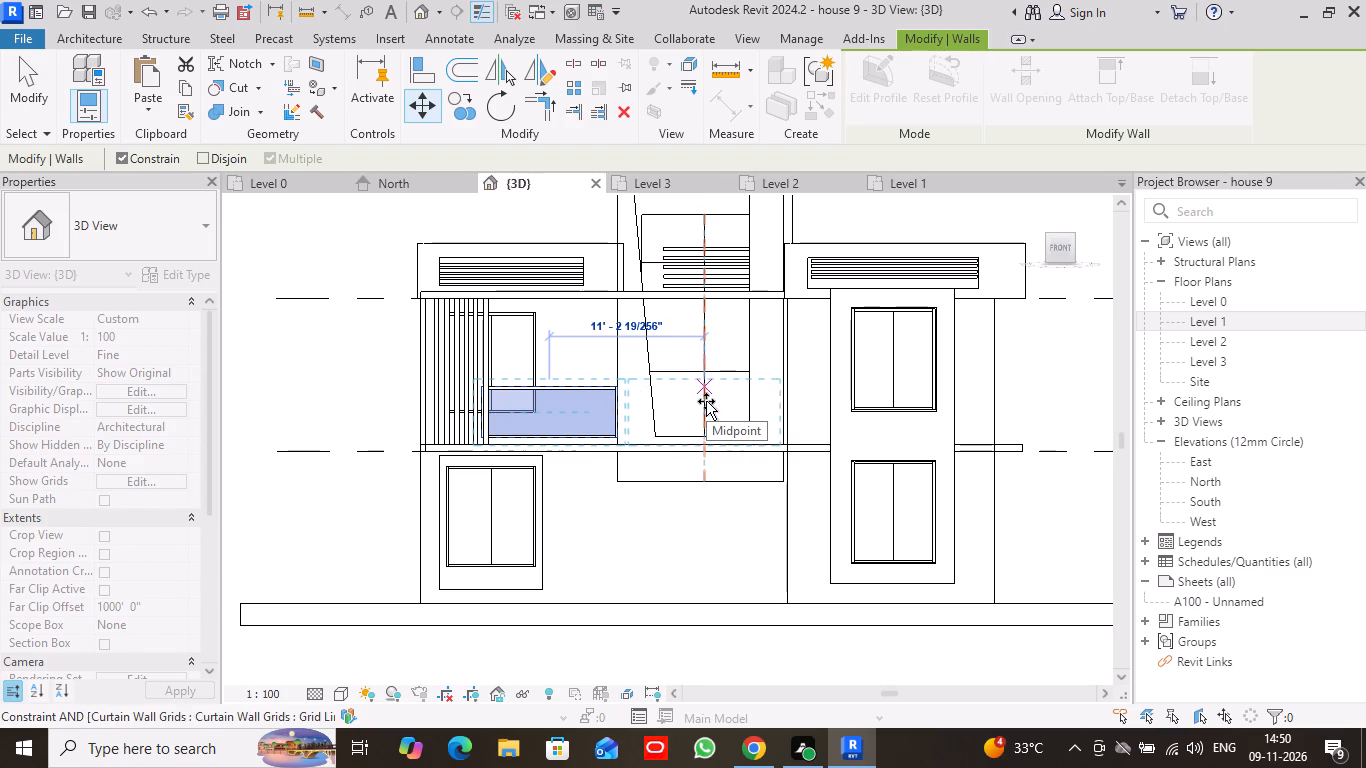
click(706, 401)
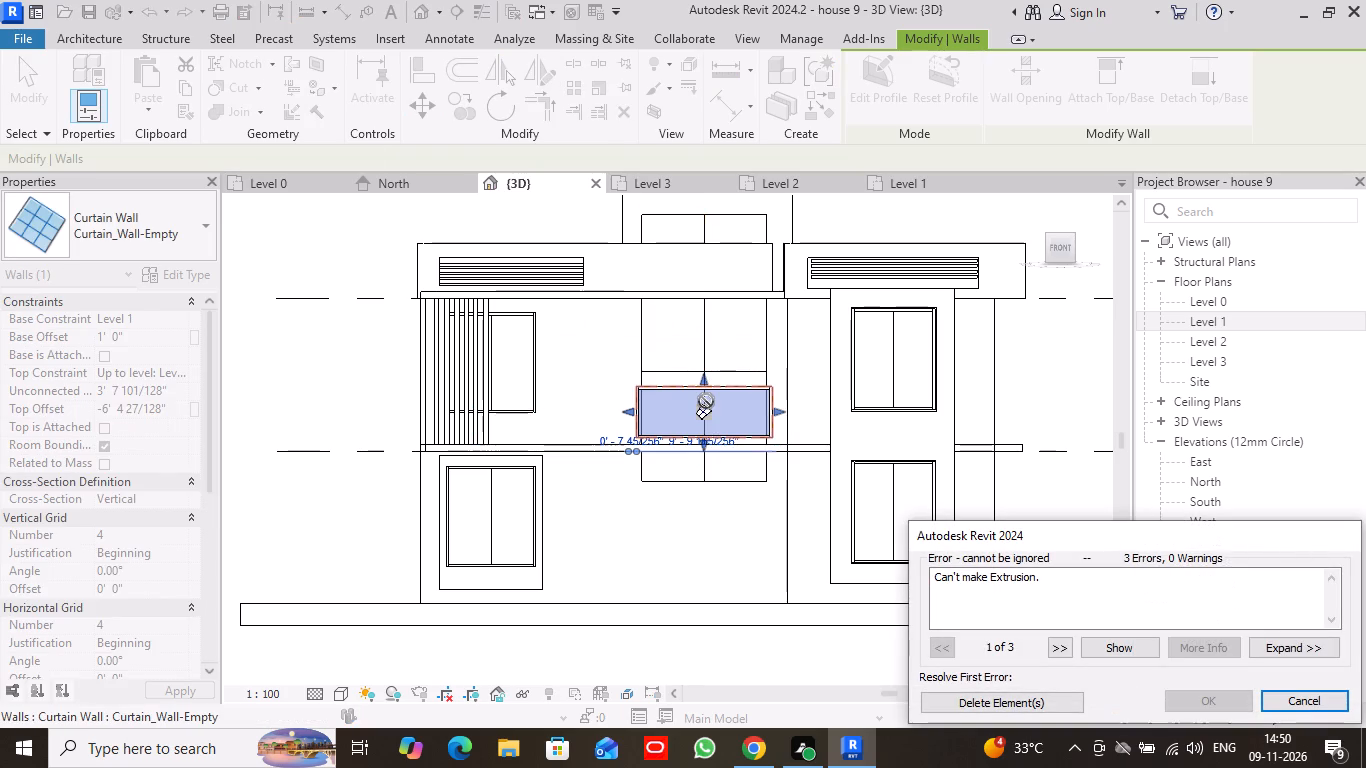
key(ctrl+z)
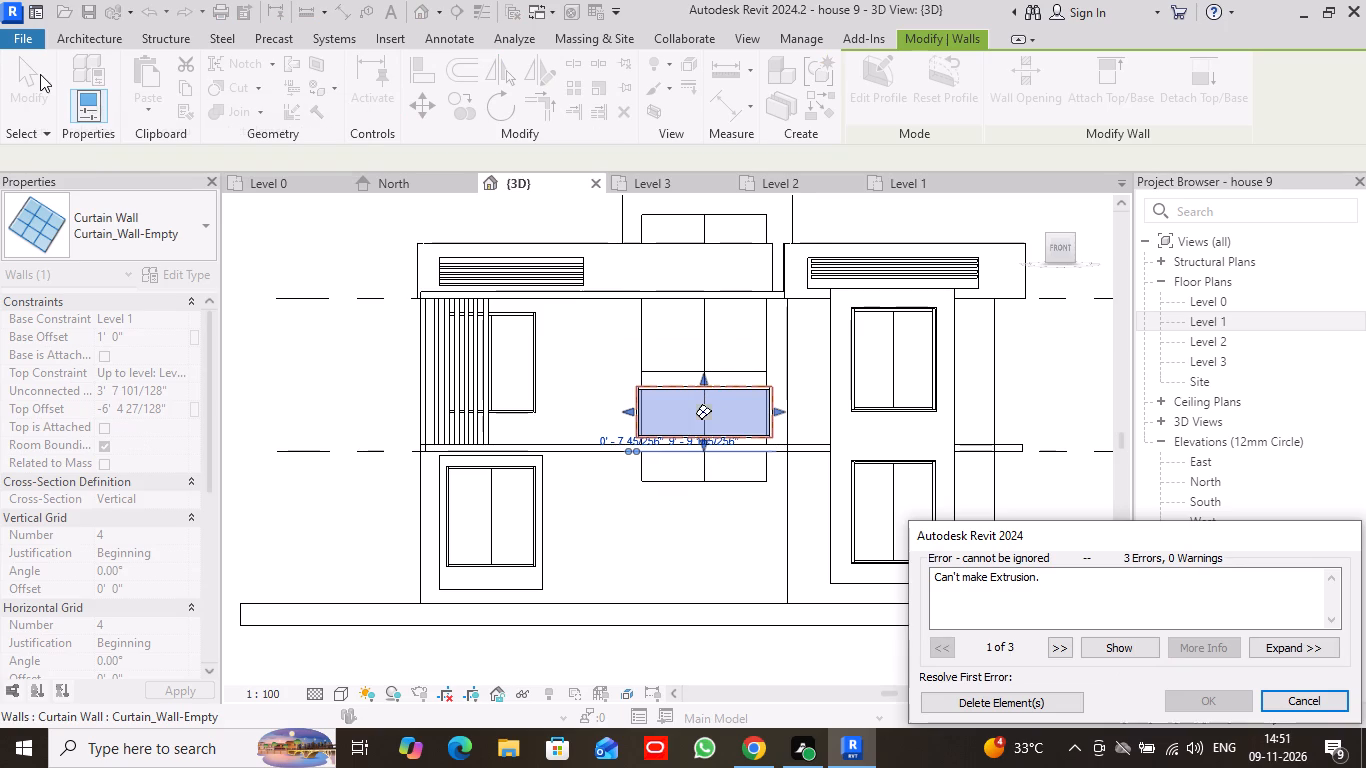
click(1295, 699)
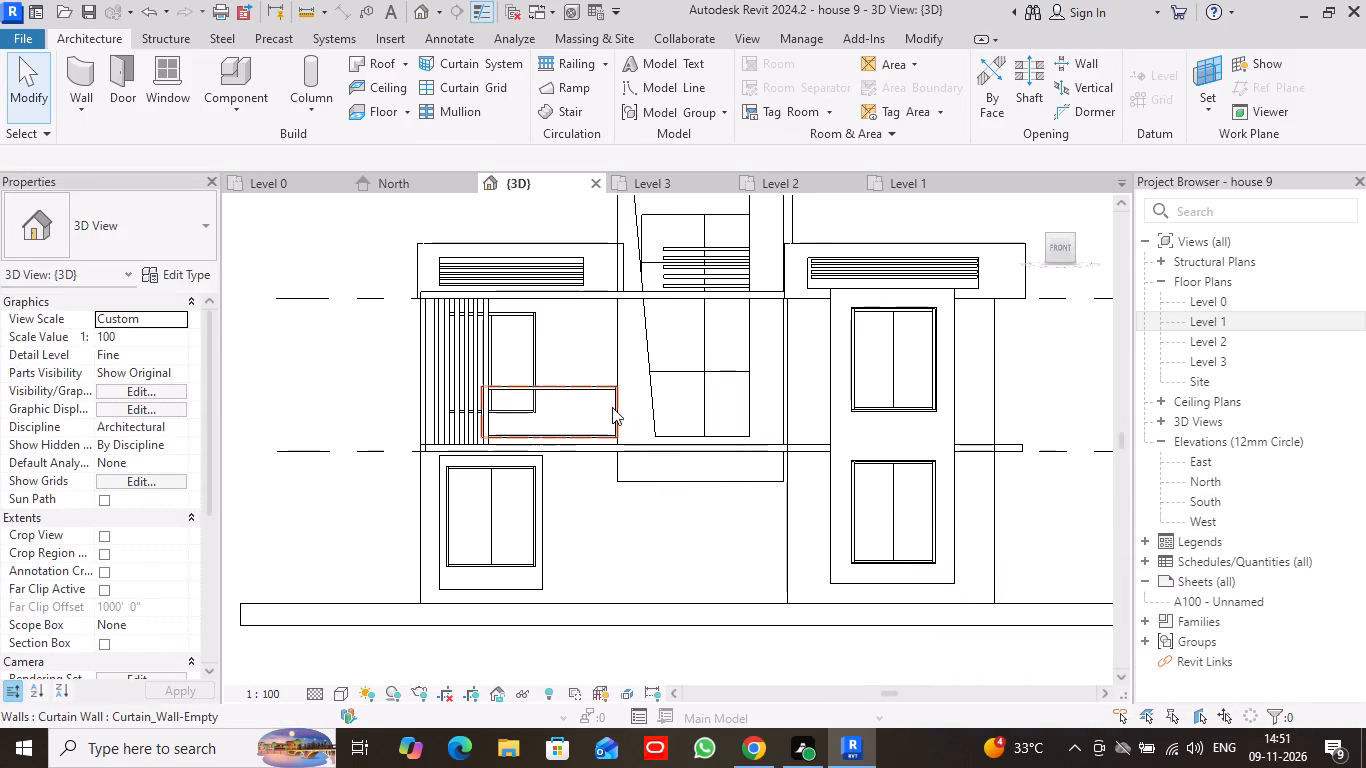
Examine the central frame wall with the slanted opening and its junction with the balcony railing in the front view.
scroll(612, 407, up, 3)
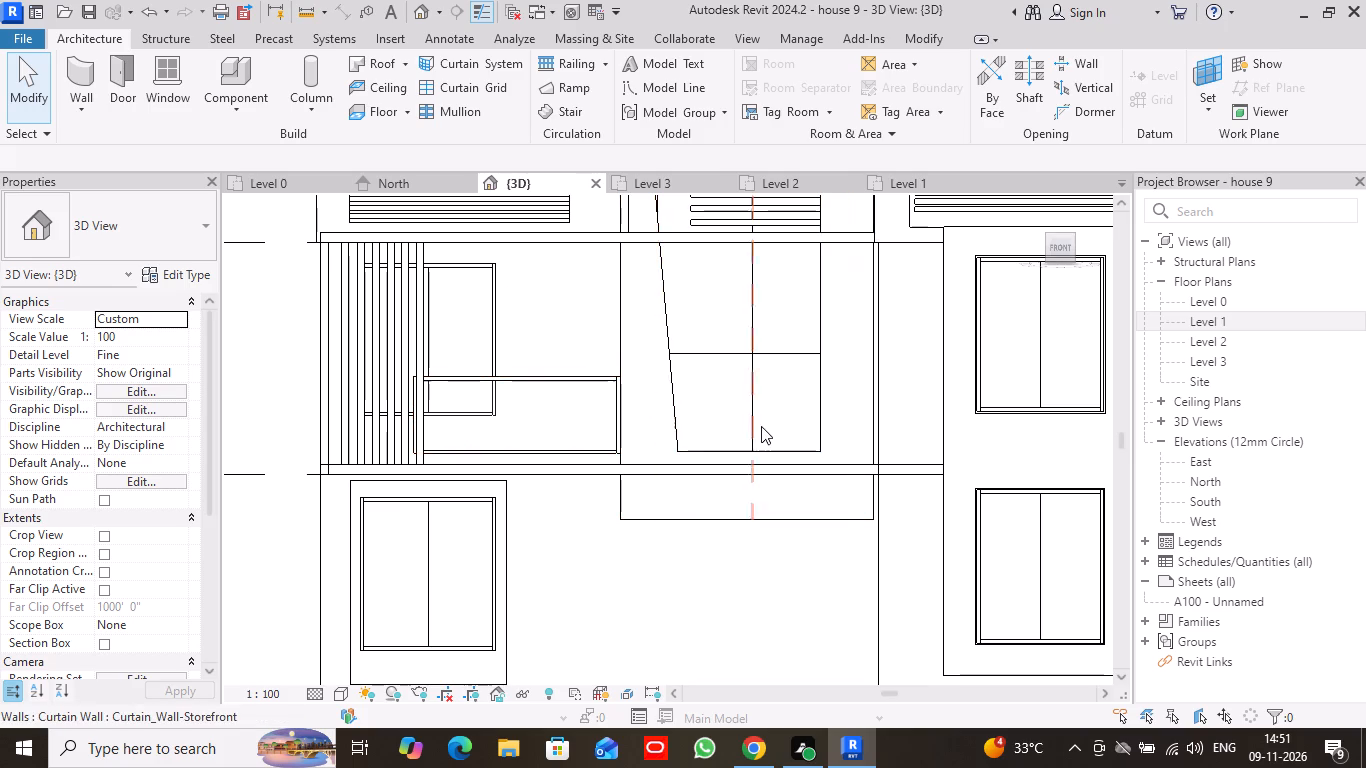
scroll(748, 457, up, 4)
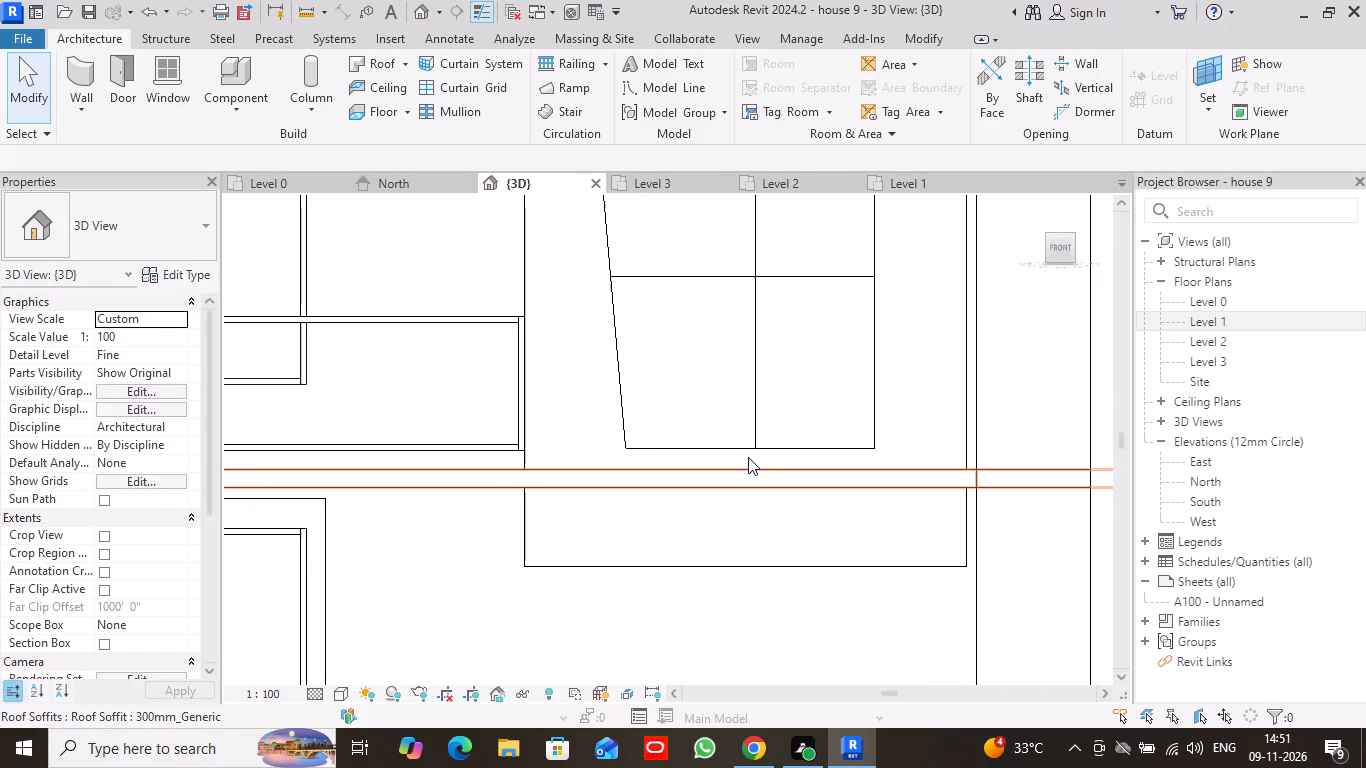
click(754, 447)
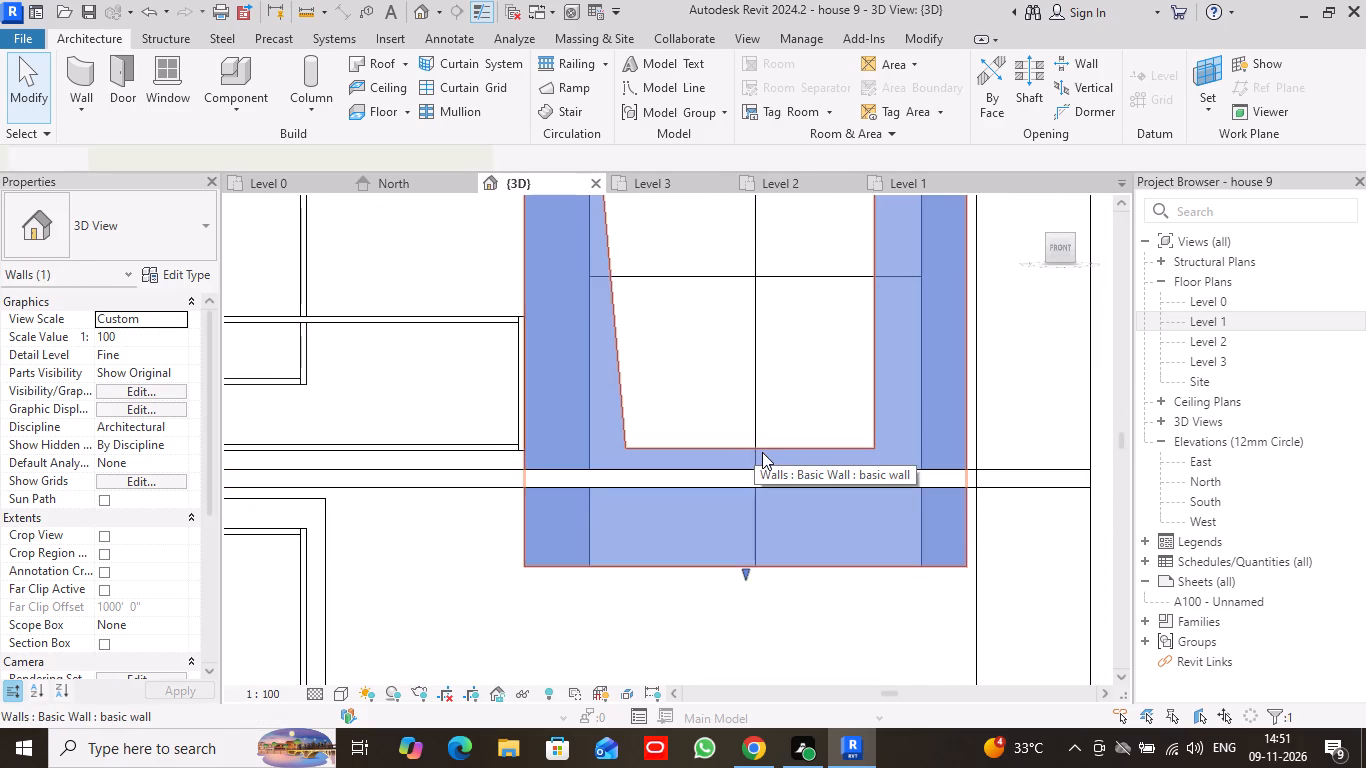
scroll(758, 431, down, 3)
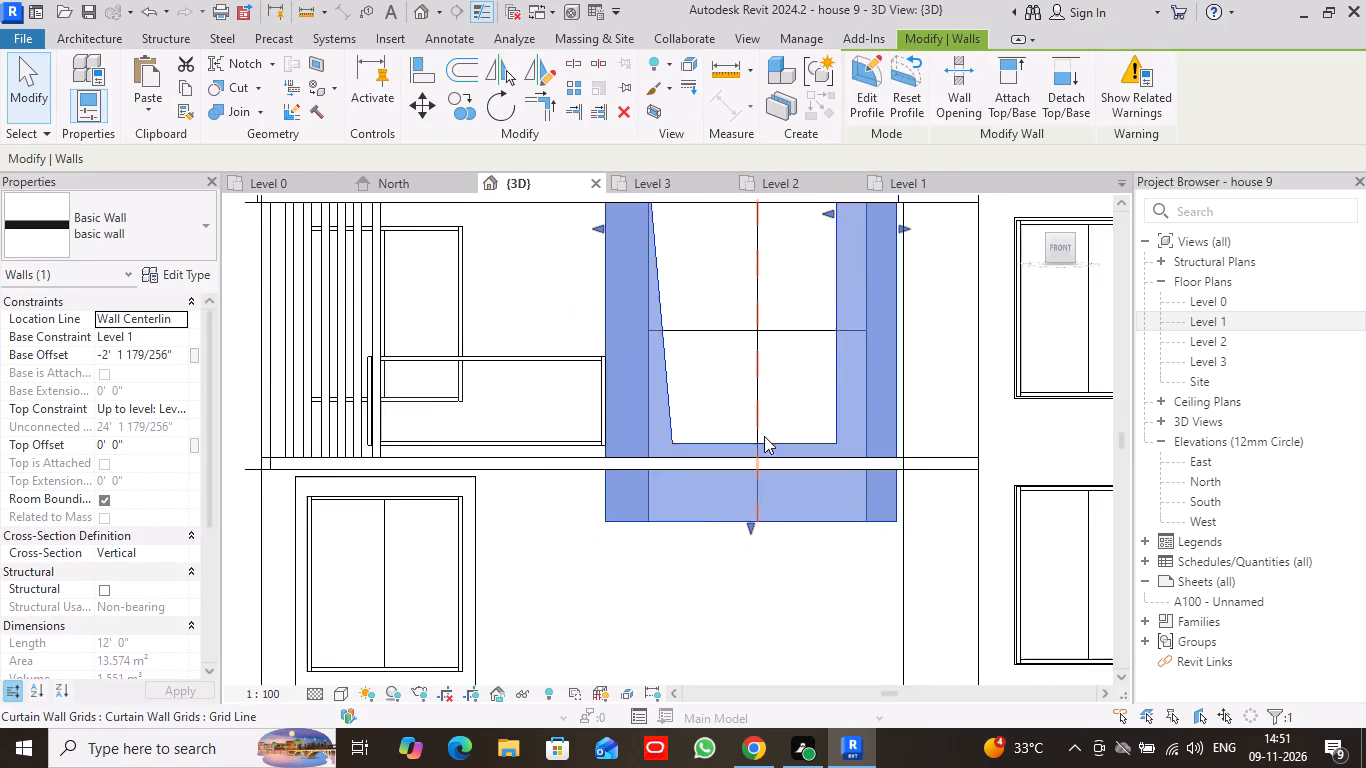
scroll(766, 438, down, 1)
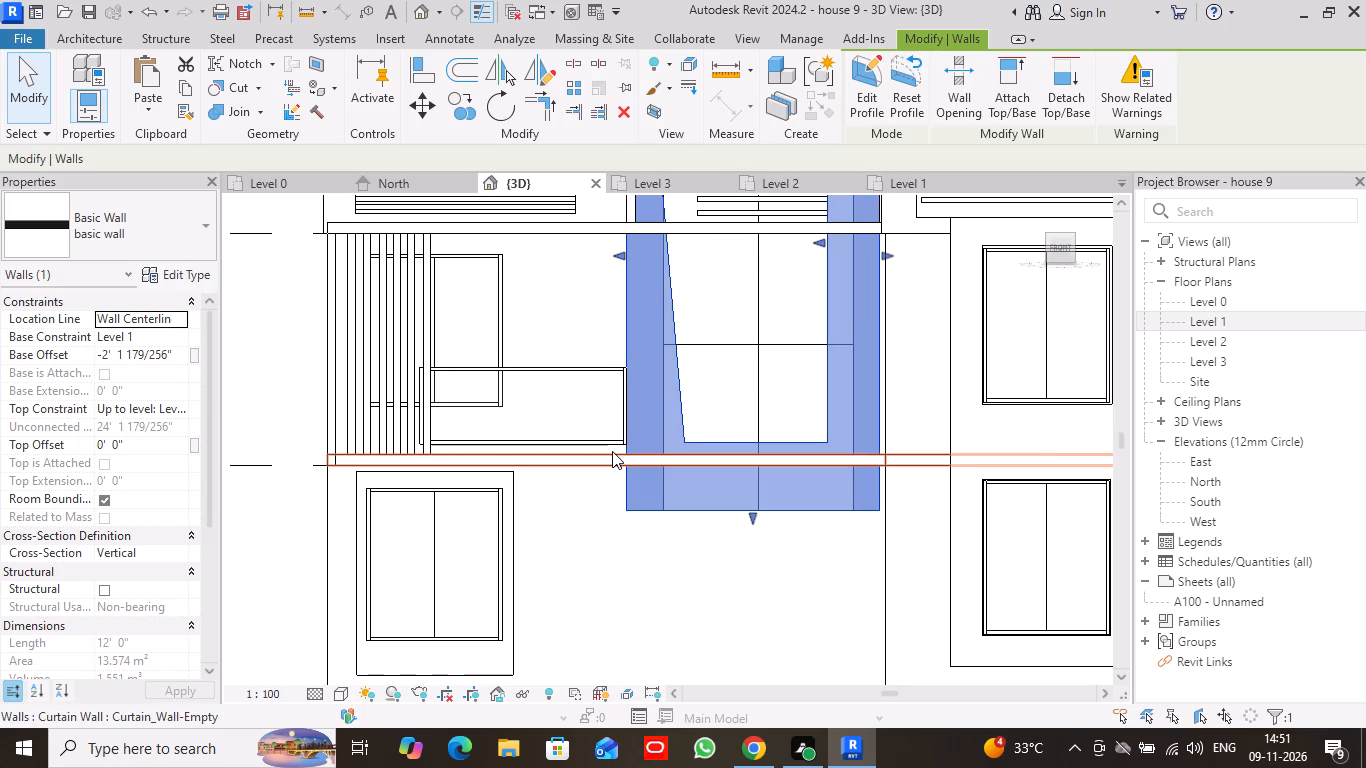
scroll(612, 451, up, 8)
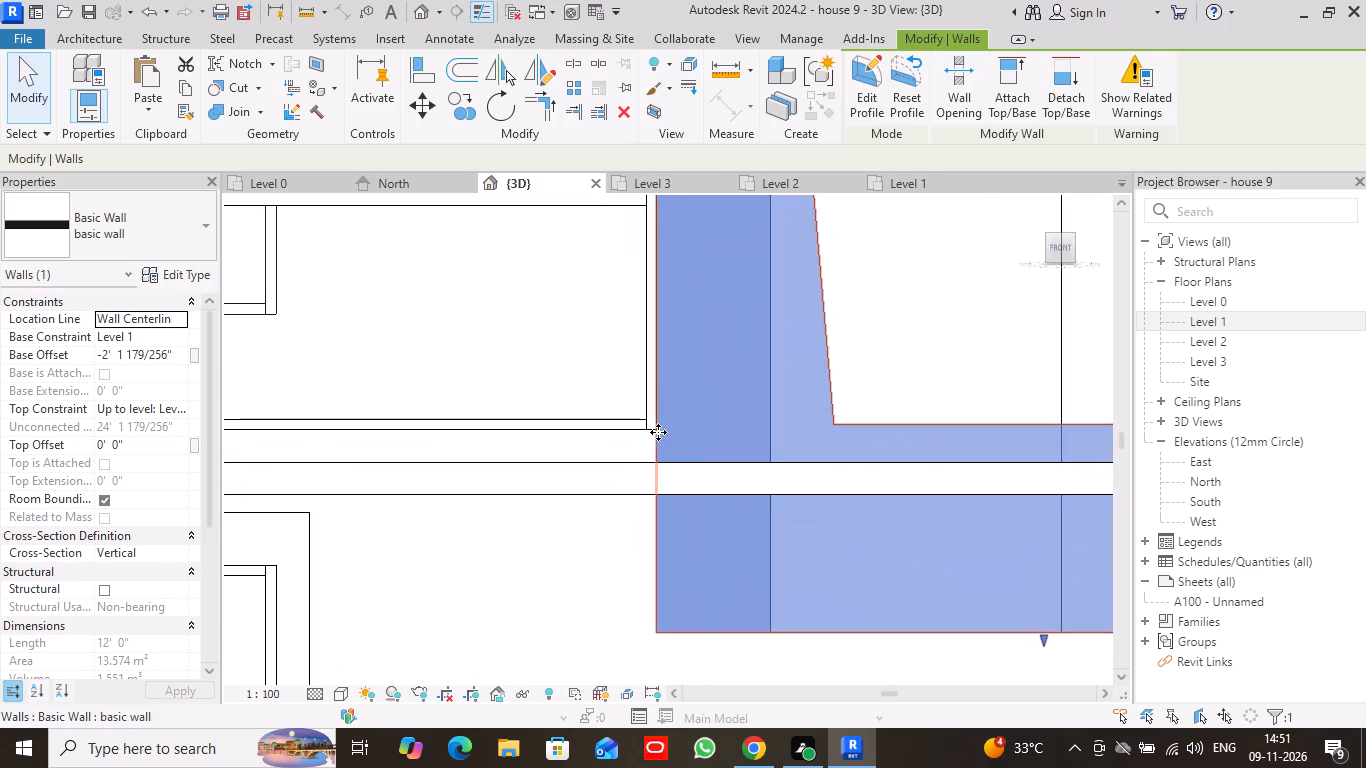
scroll(865, 459, down, 6)
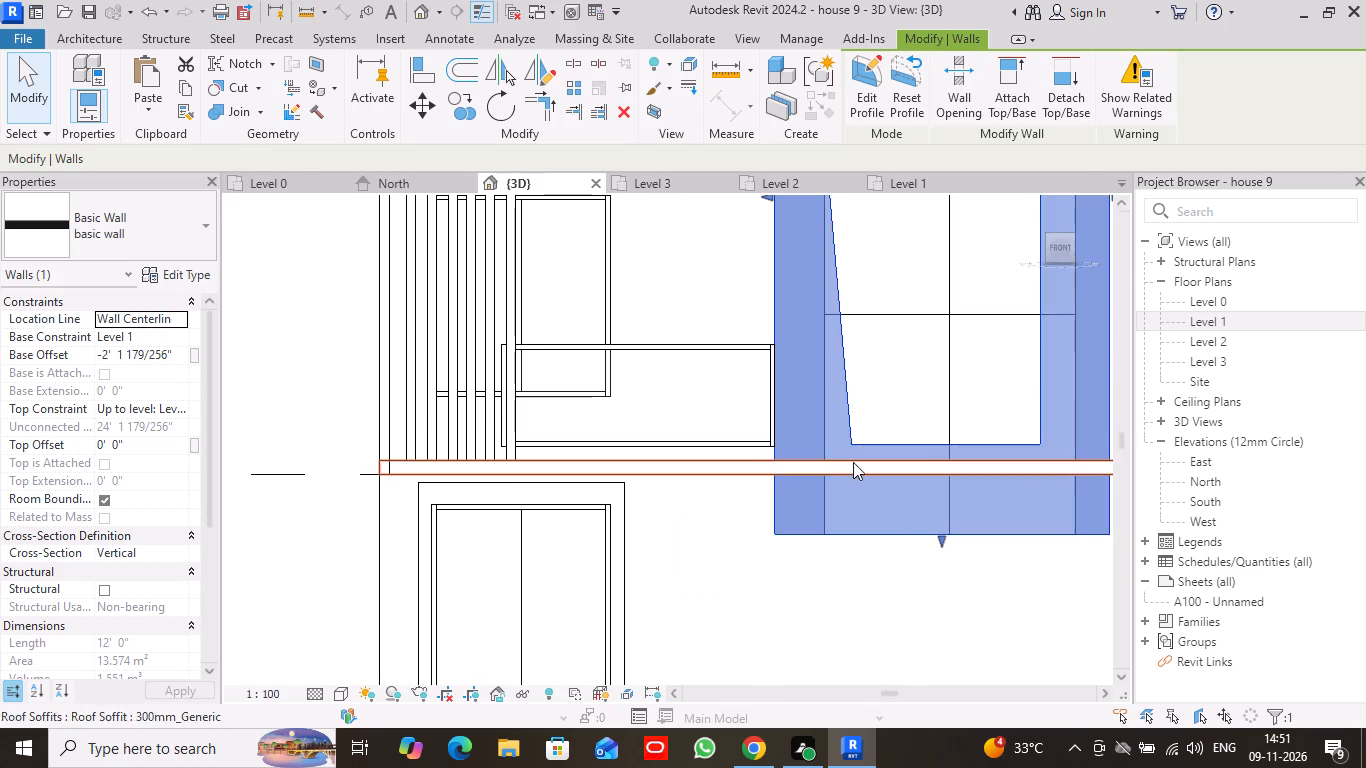
click(24, 81)
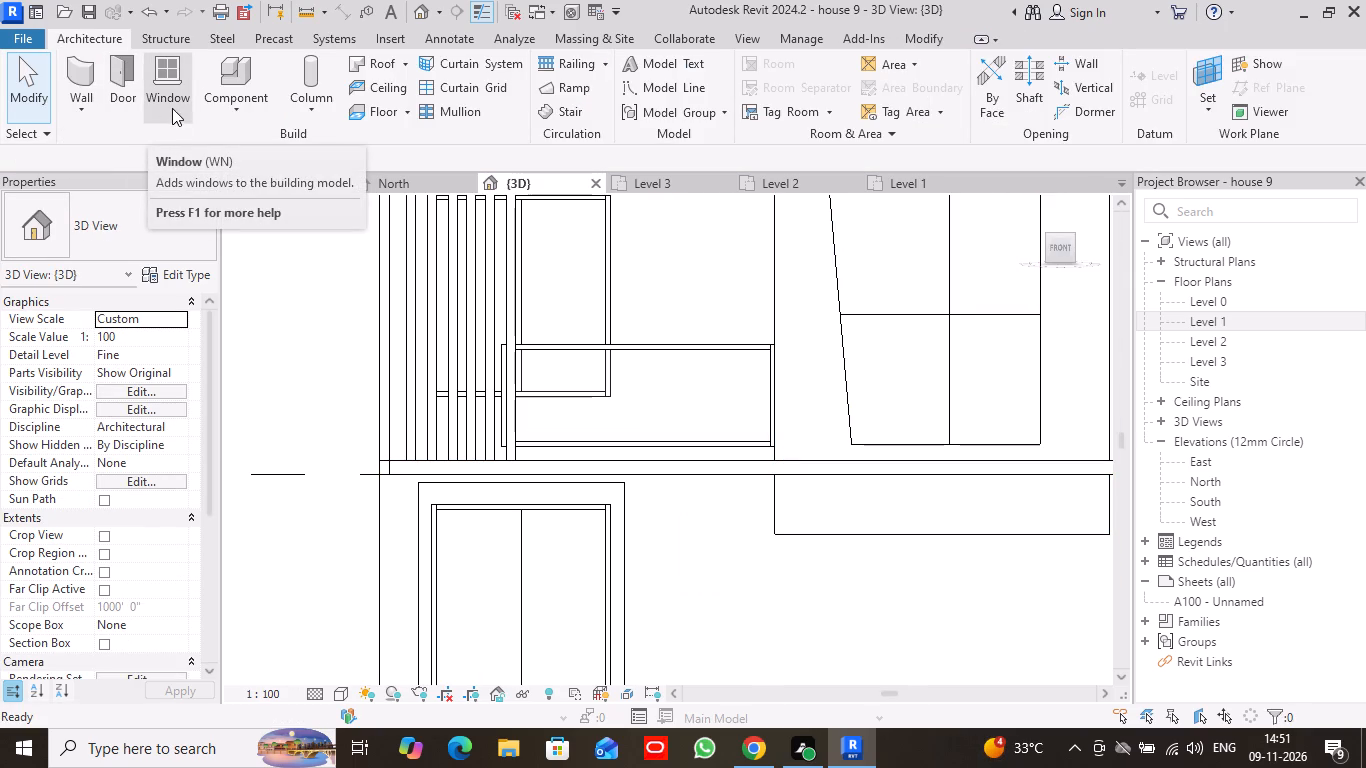
scroll(344, 193, down, 1)
middle_drag(944, 408, 952, 411)
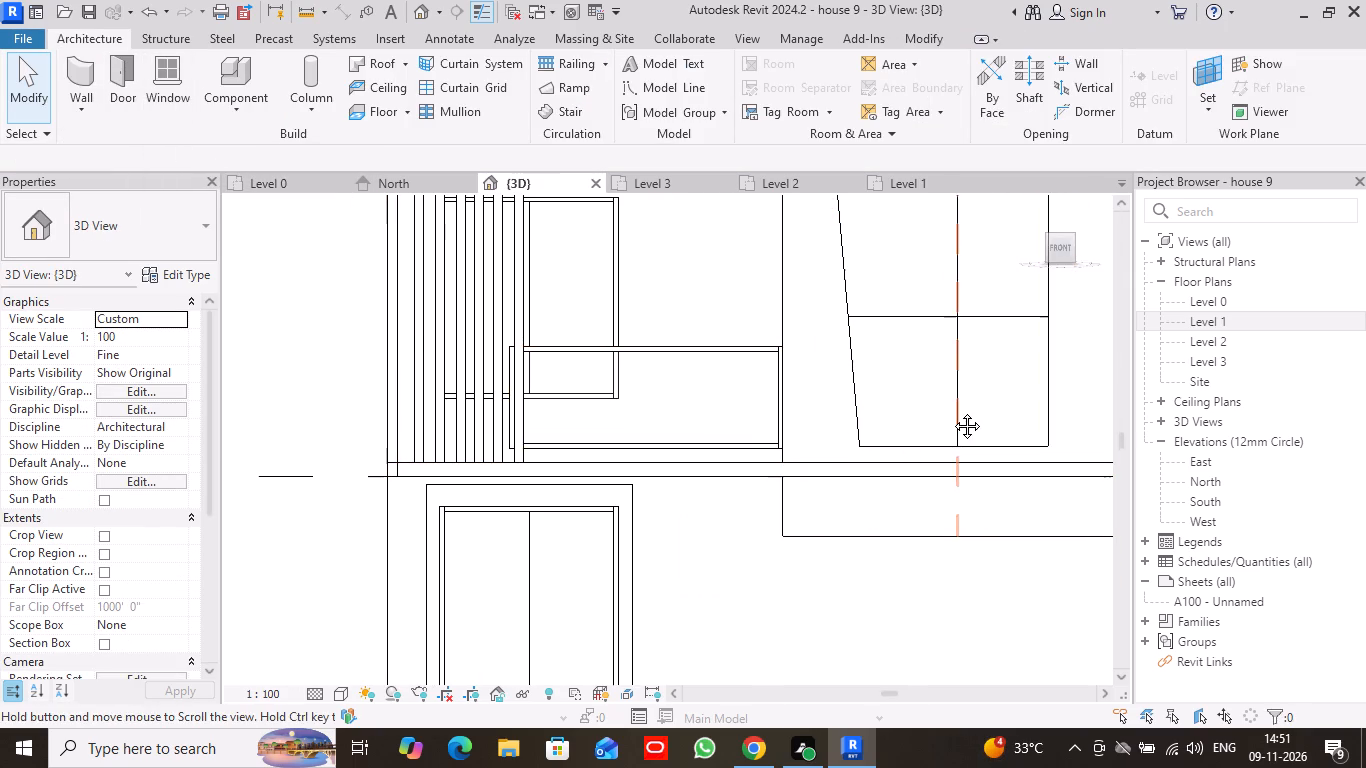
middle_drag(952, 411, 826, 457)
scroll(810, 457, down, 2)
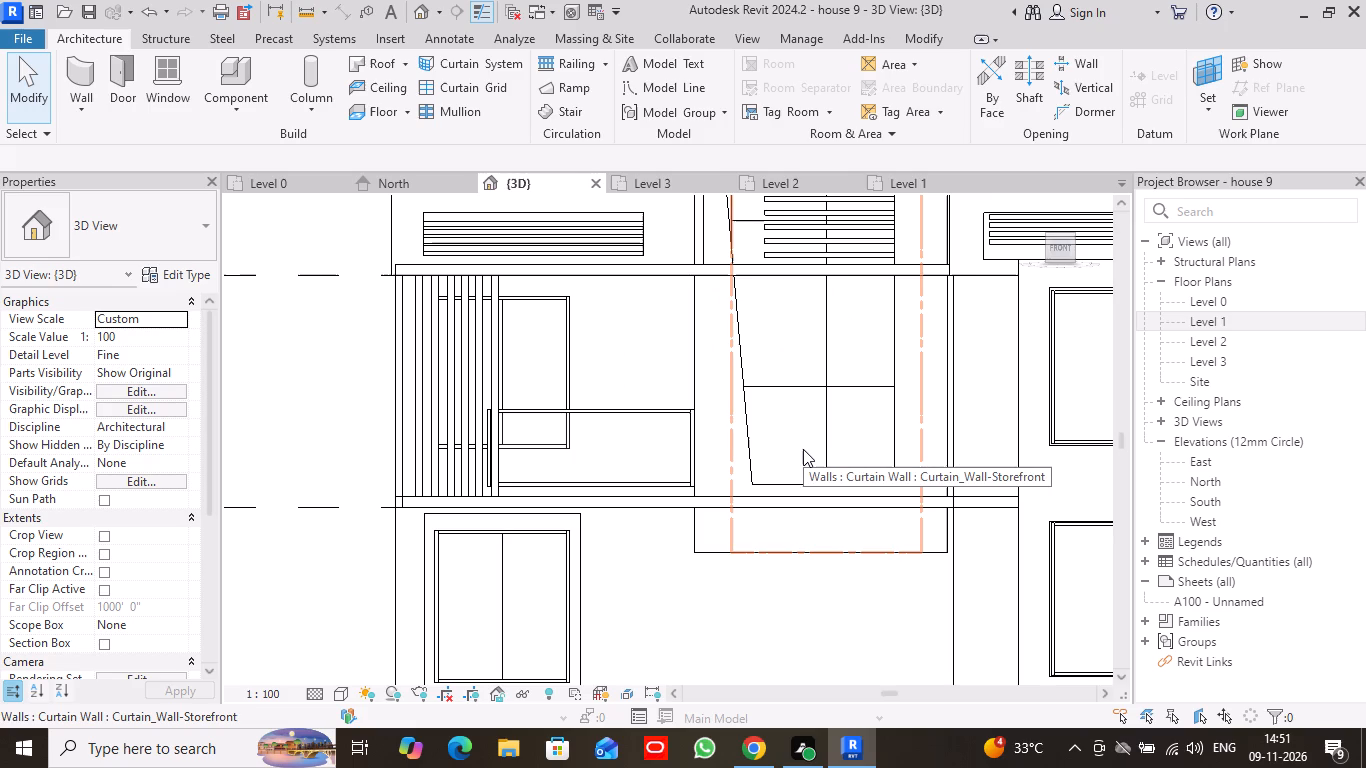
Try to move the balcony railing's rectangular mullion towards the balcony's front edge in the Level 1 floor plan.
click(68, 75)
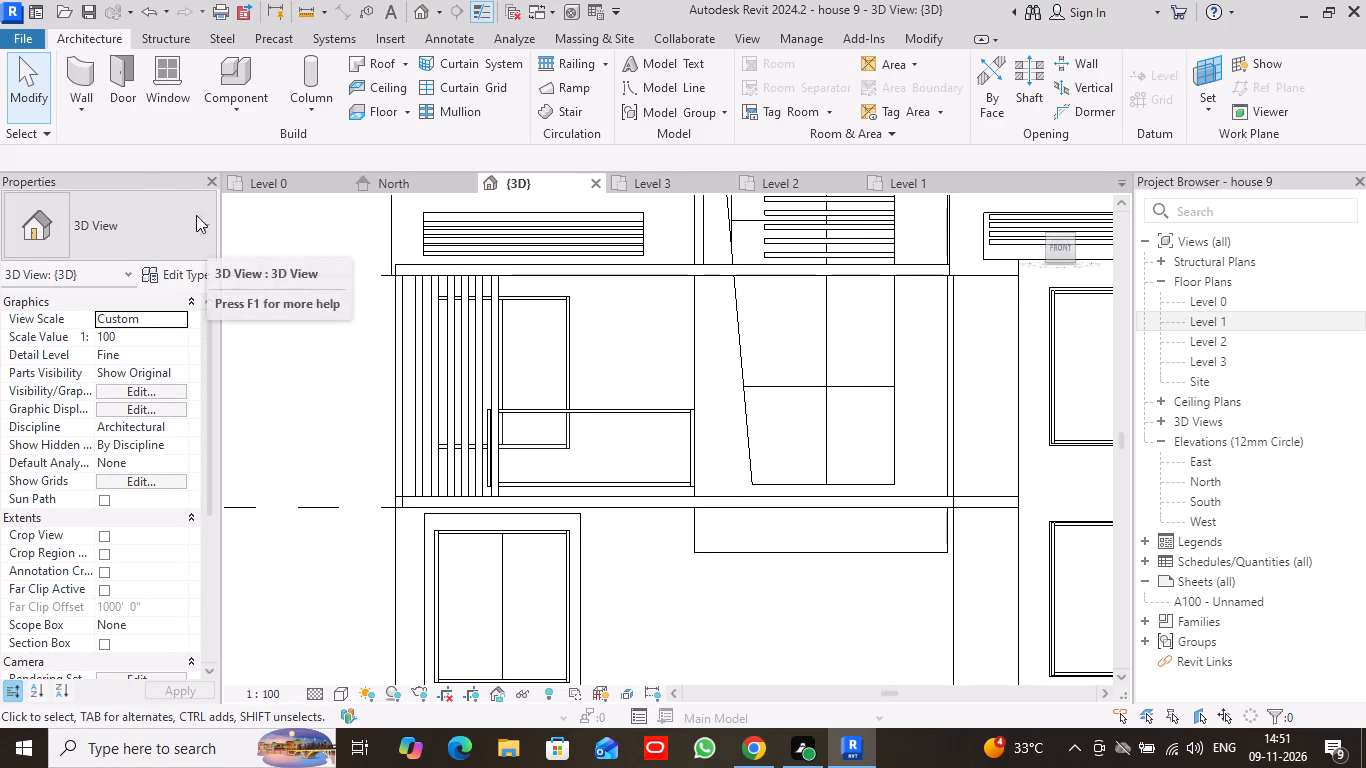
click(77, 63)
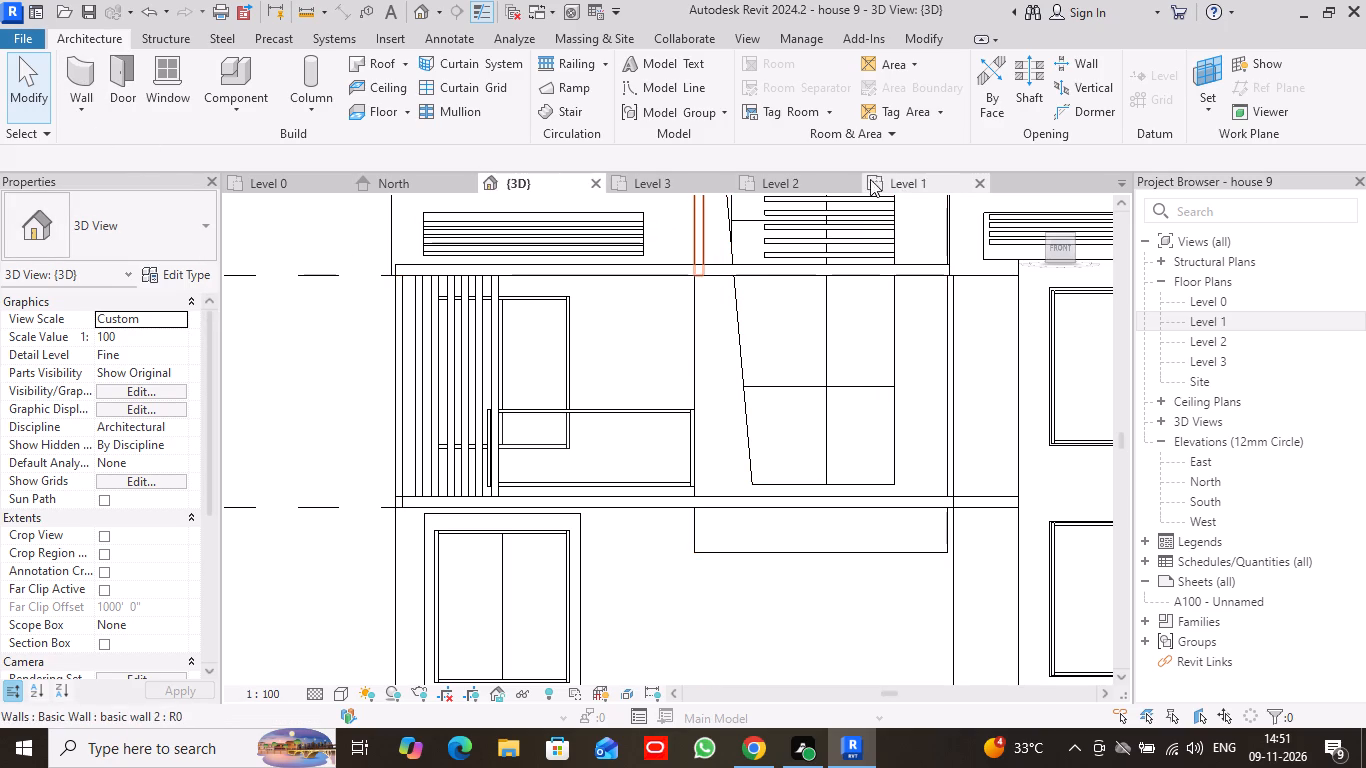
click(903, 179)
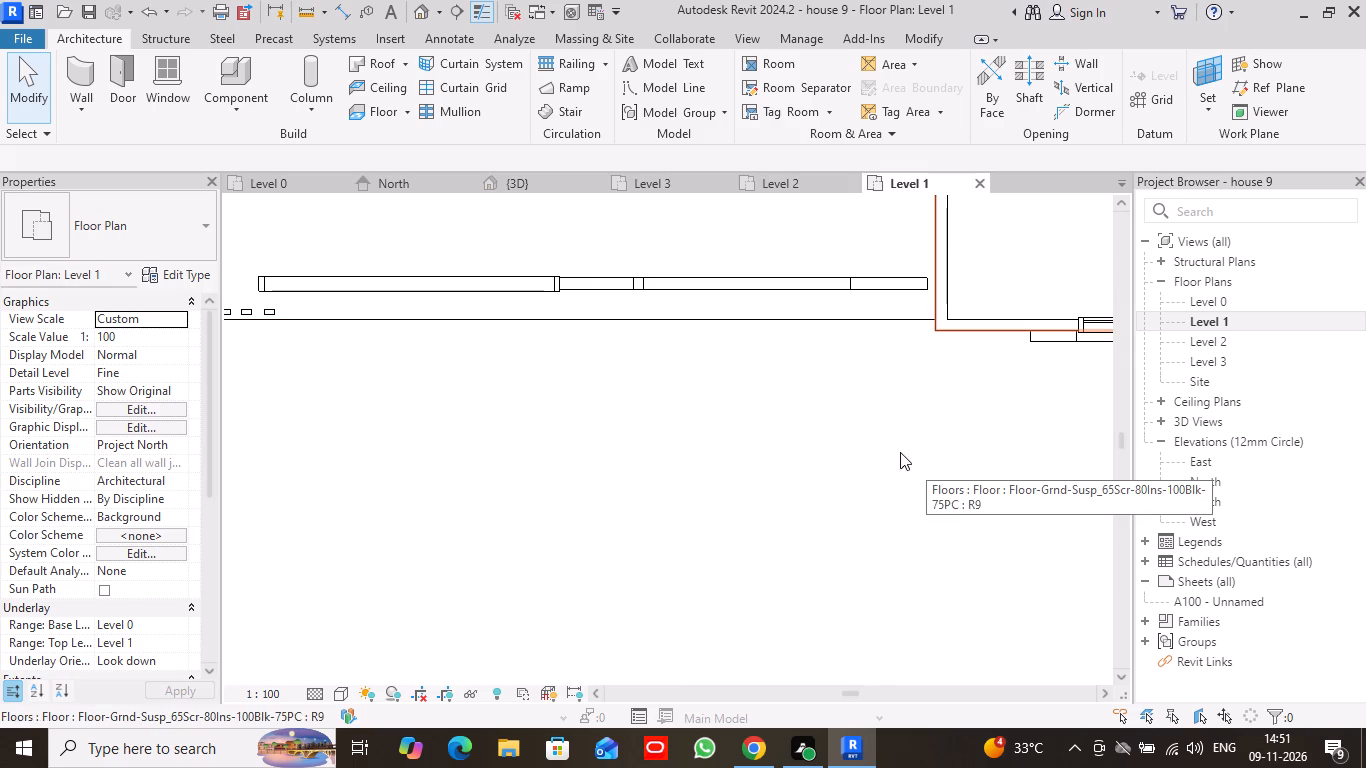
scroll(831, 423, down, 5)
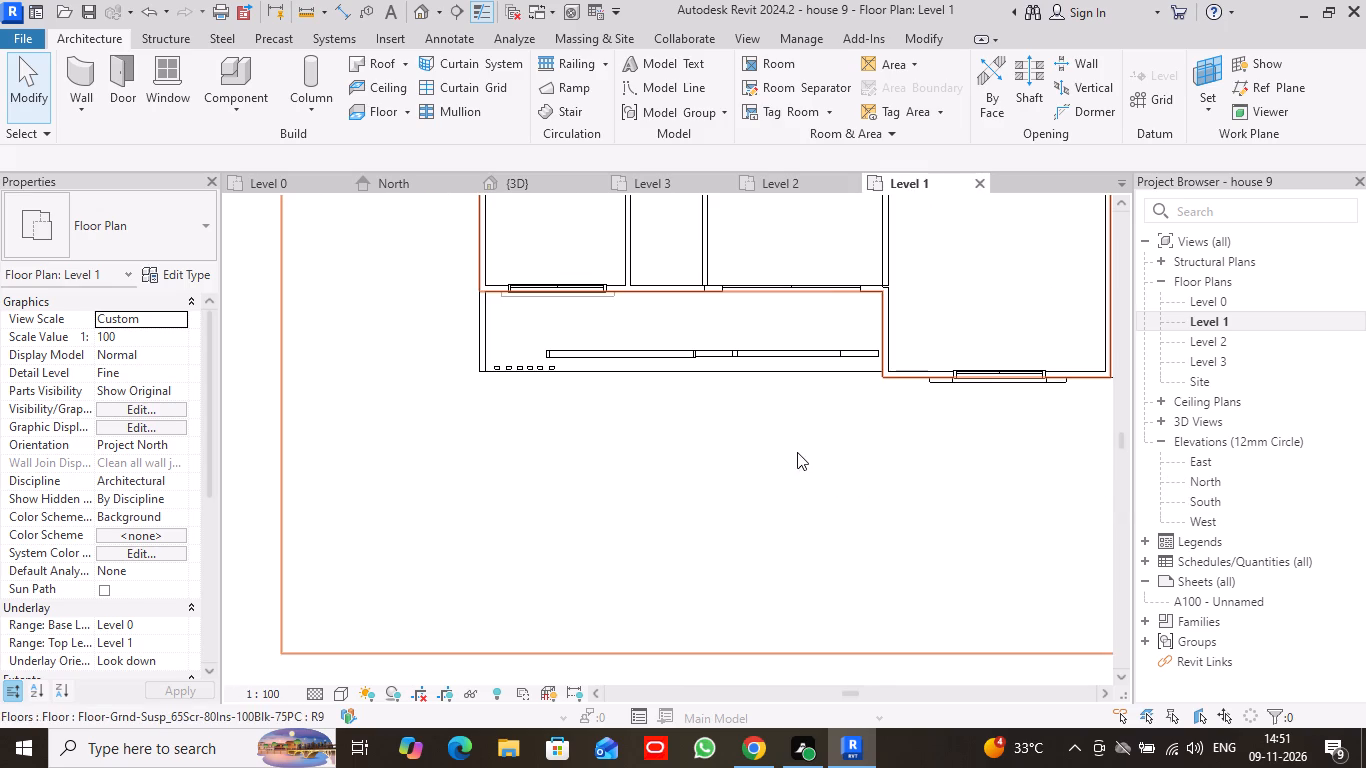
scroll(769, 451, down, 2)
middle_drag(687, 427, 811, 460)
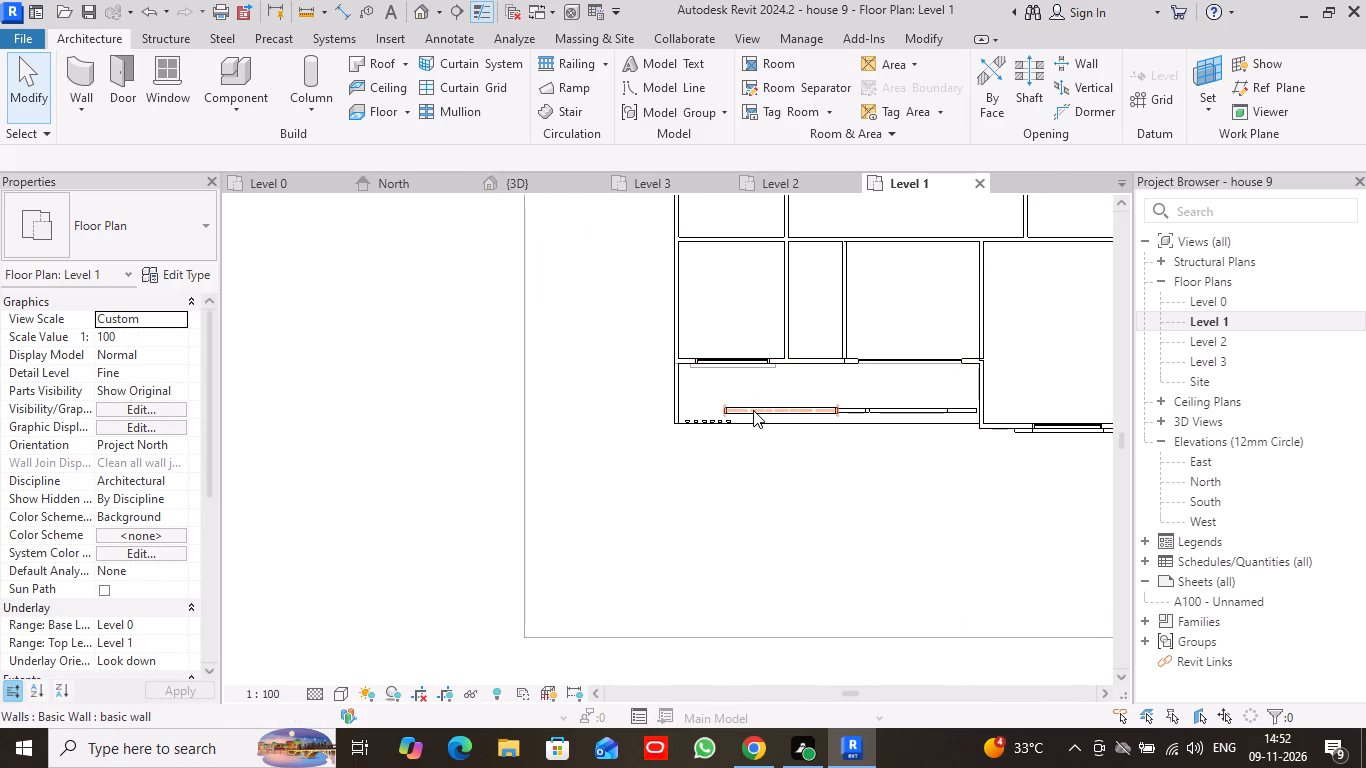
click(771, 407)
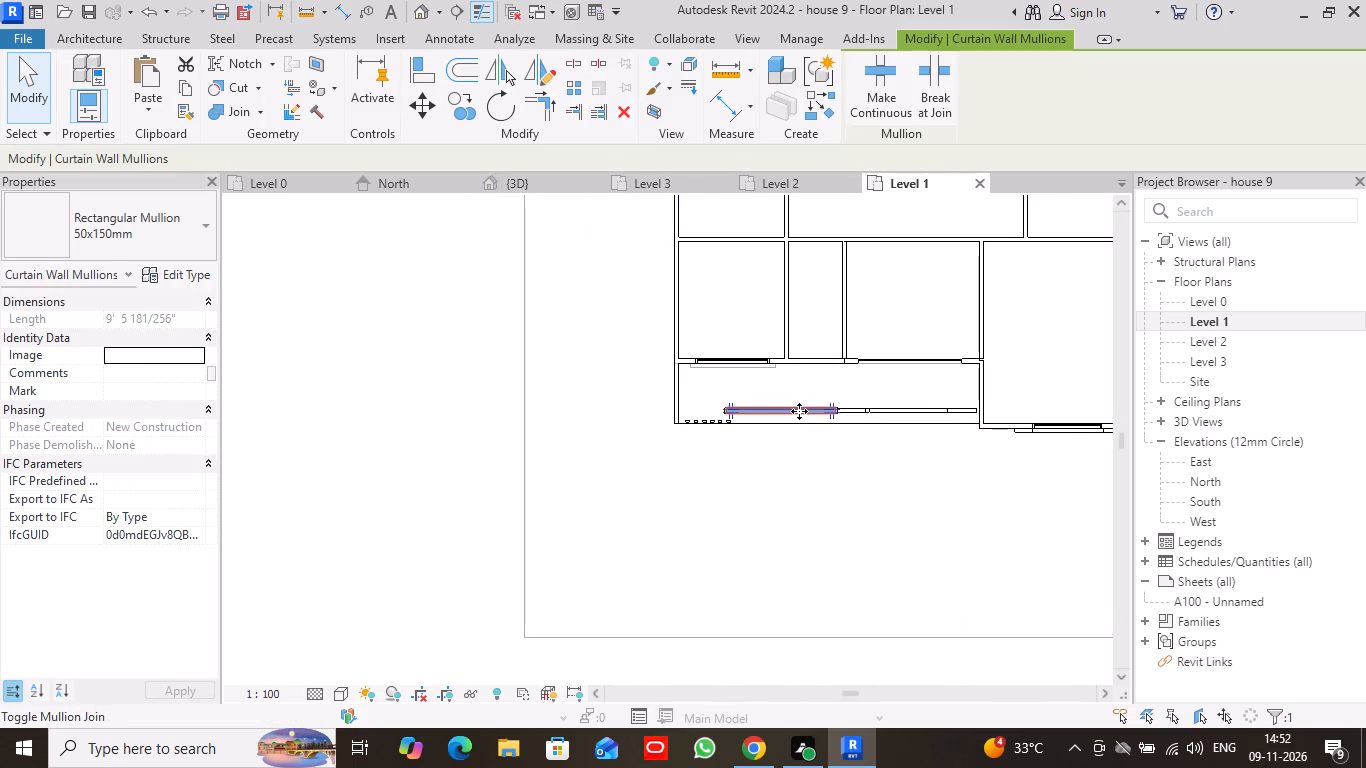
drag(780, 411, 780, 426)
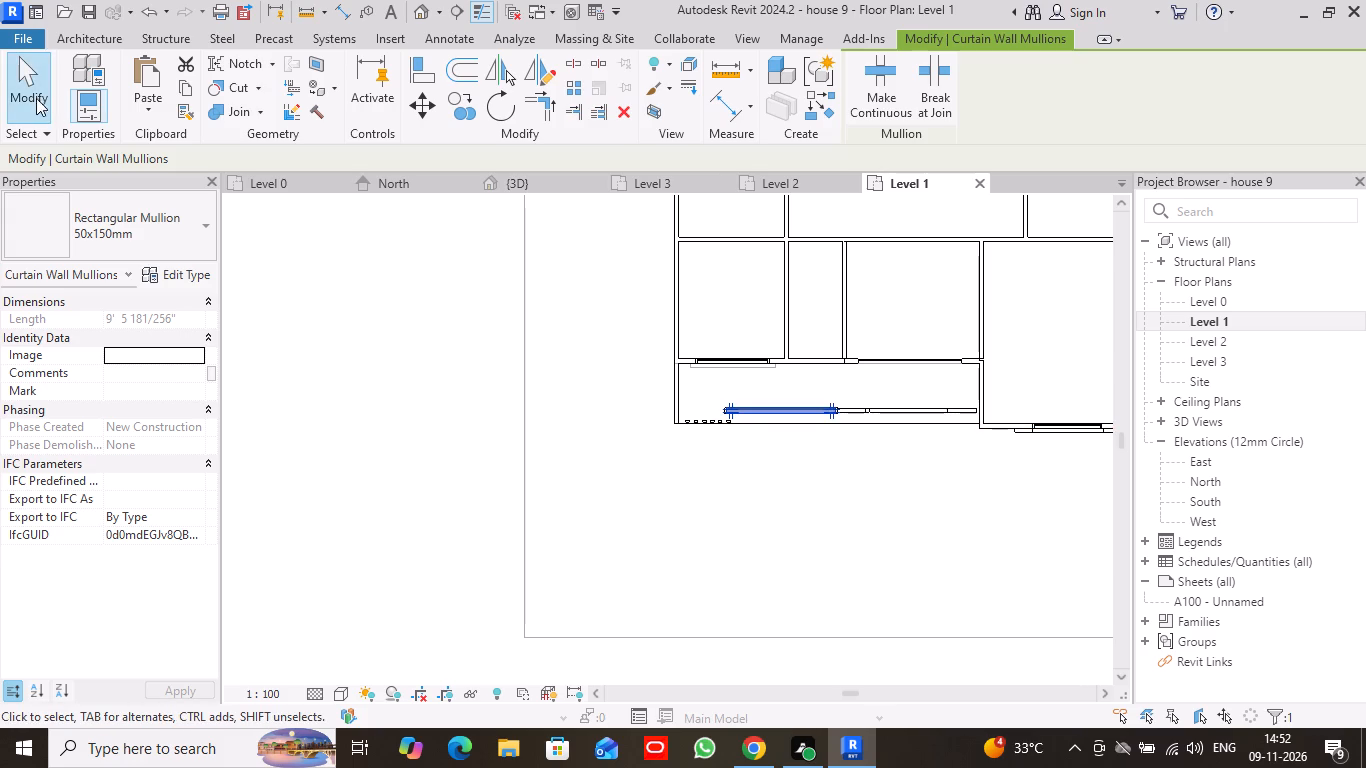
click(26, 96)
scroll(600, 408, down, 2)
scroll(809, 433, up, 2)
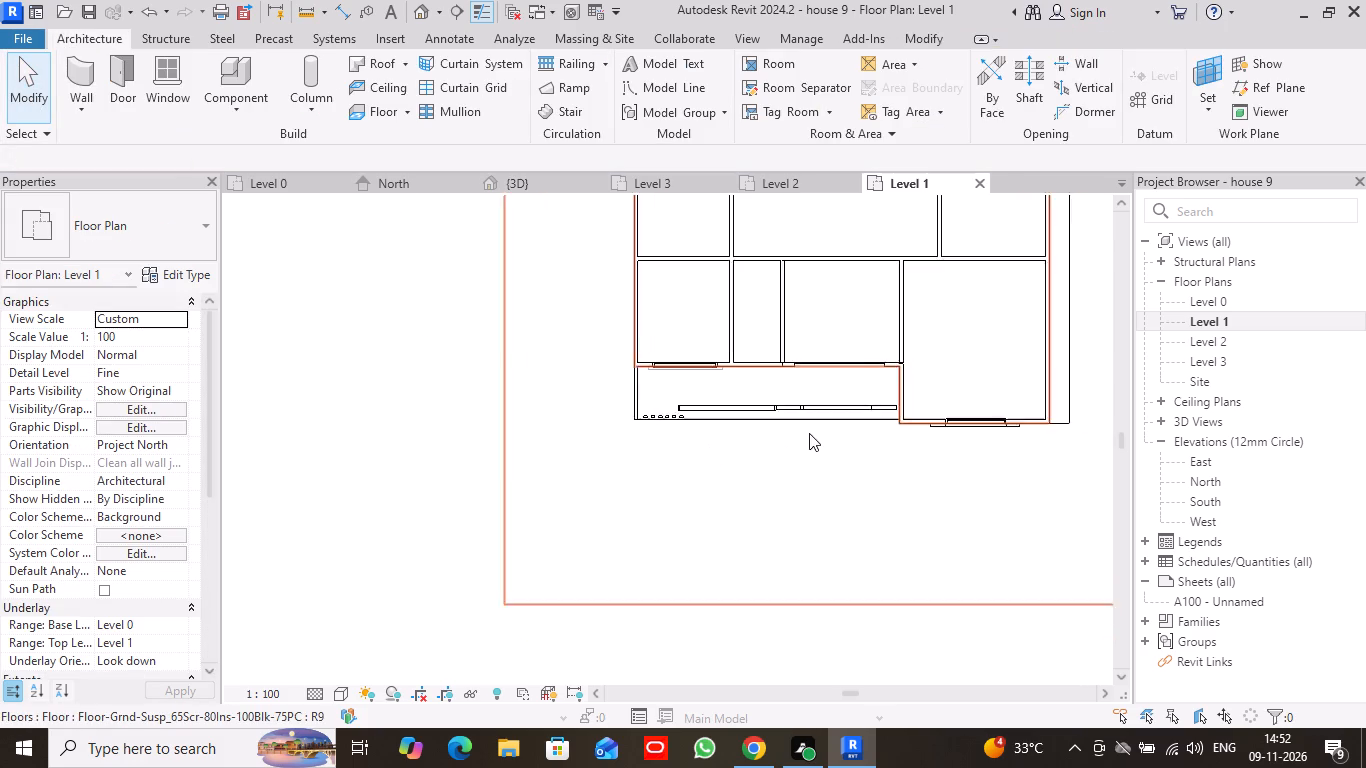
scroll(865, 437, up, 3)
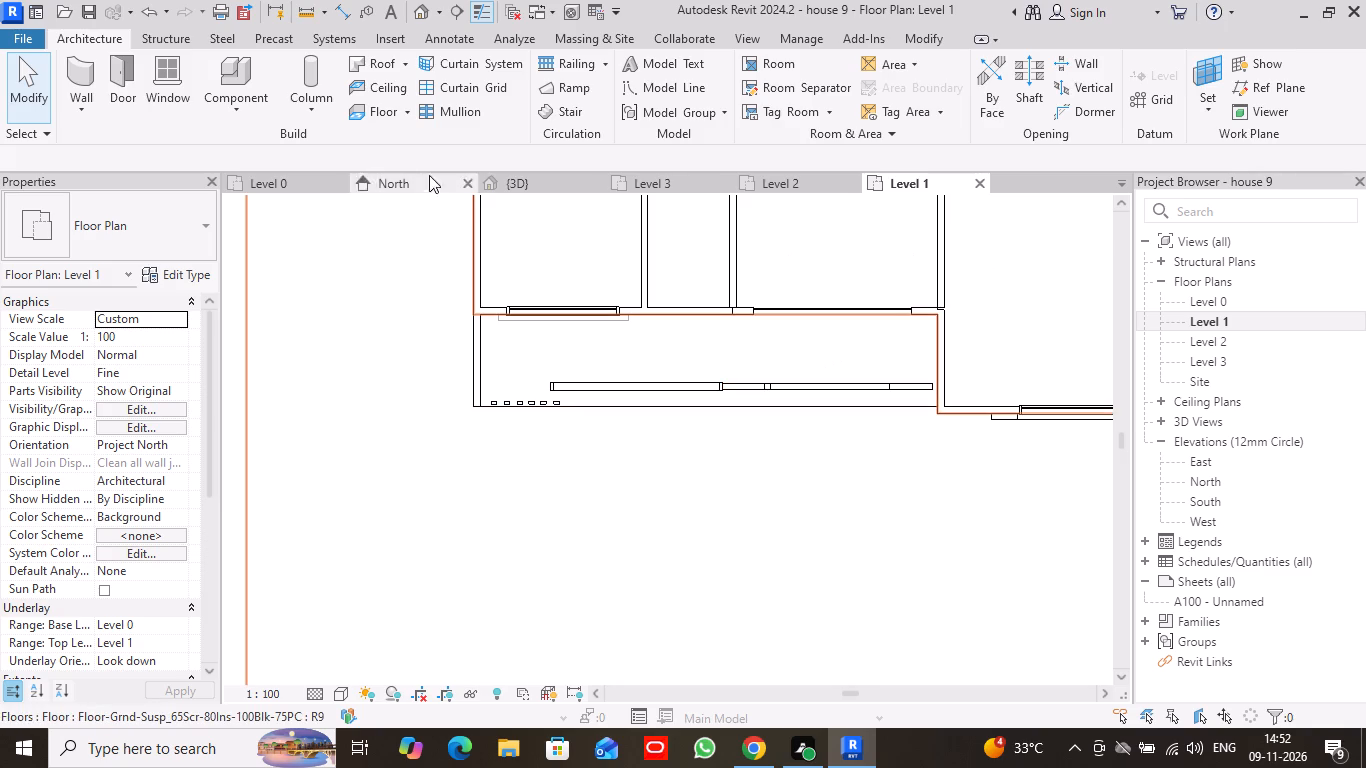
Shorten the balcony curtain wall to about 9' 1 1/4" by pulling its end beside the vertical fins clear of them.
click(526, 174)
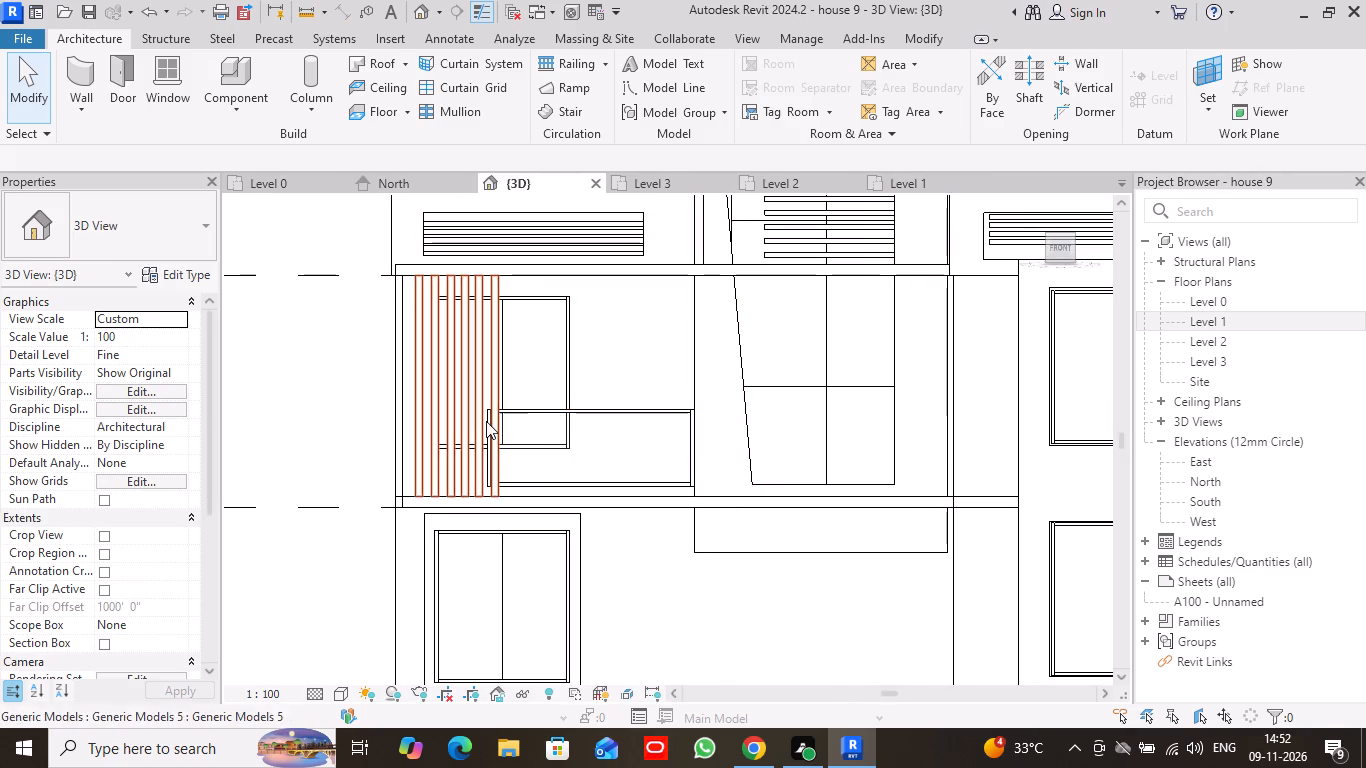
click(523, 412)
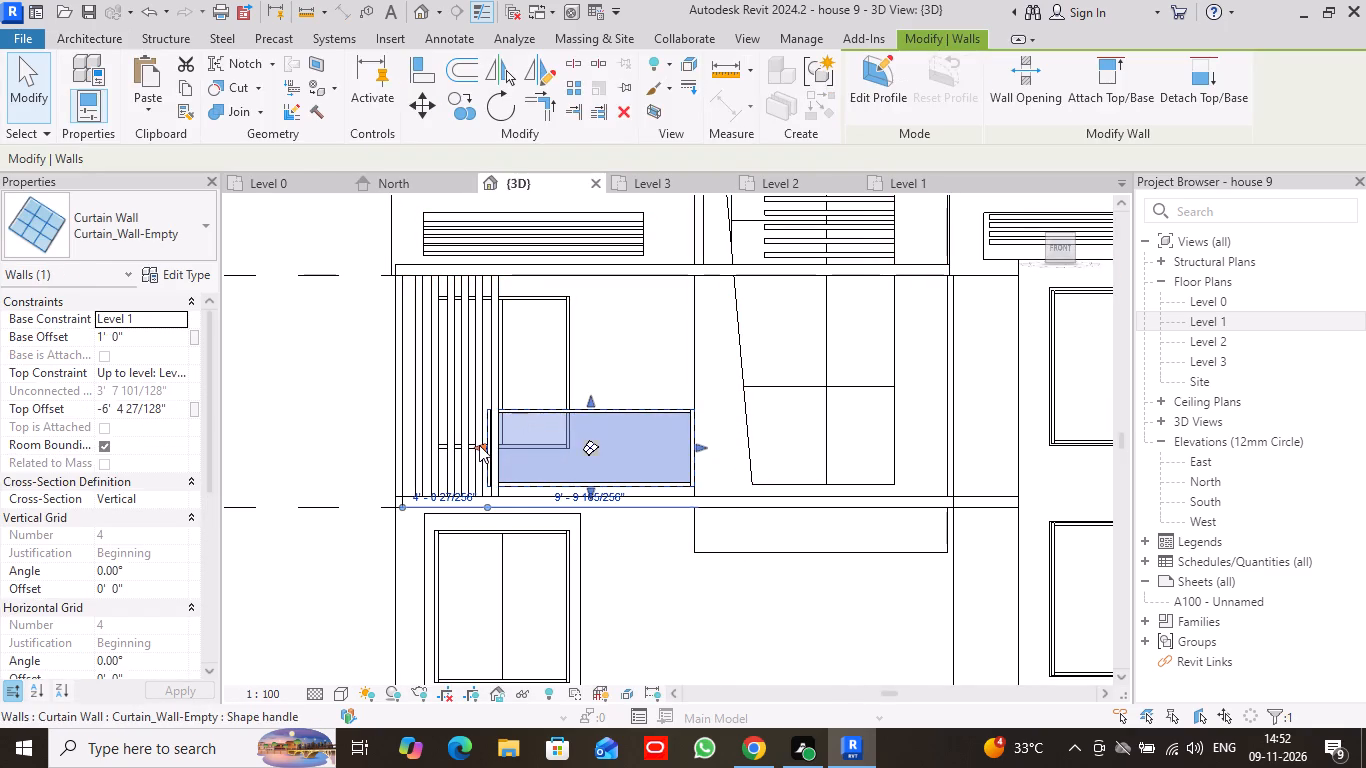
drag(479, 445, 505, 446)
scroll(505, 446, up, 7)
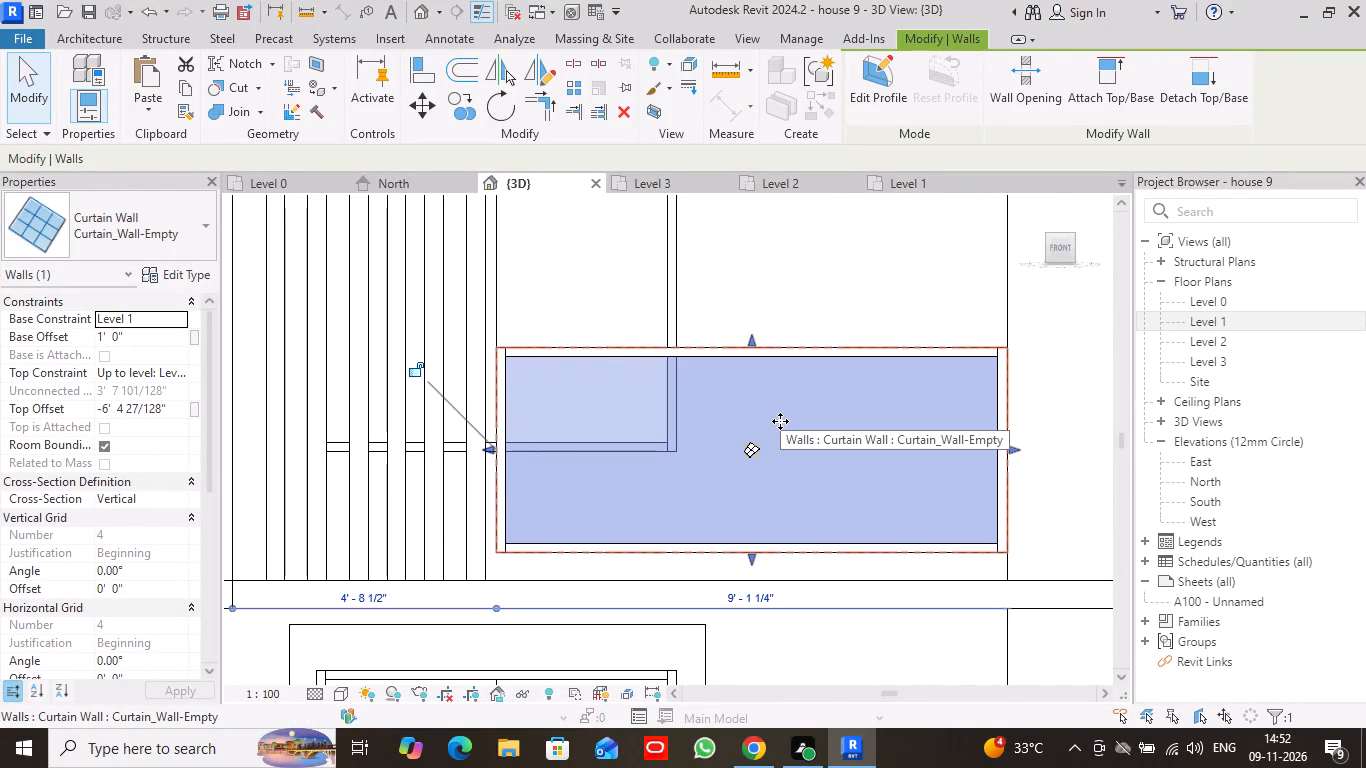
Nudge the balcony curtain wall outward in the Level 1 plan to about 4' 11" from the house wall, near the slab edge.
click(313, 190)
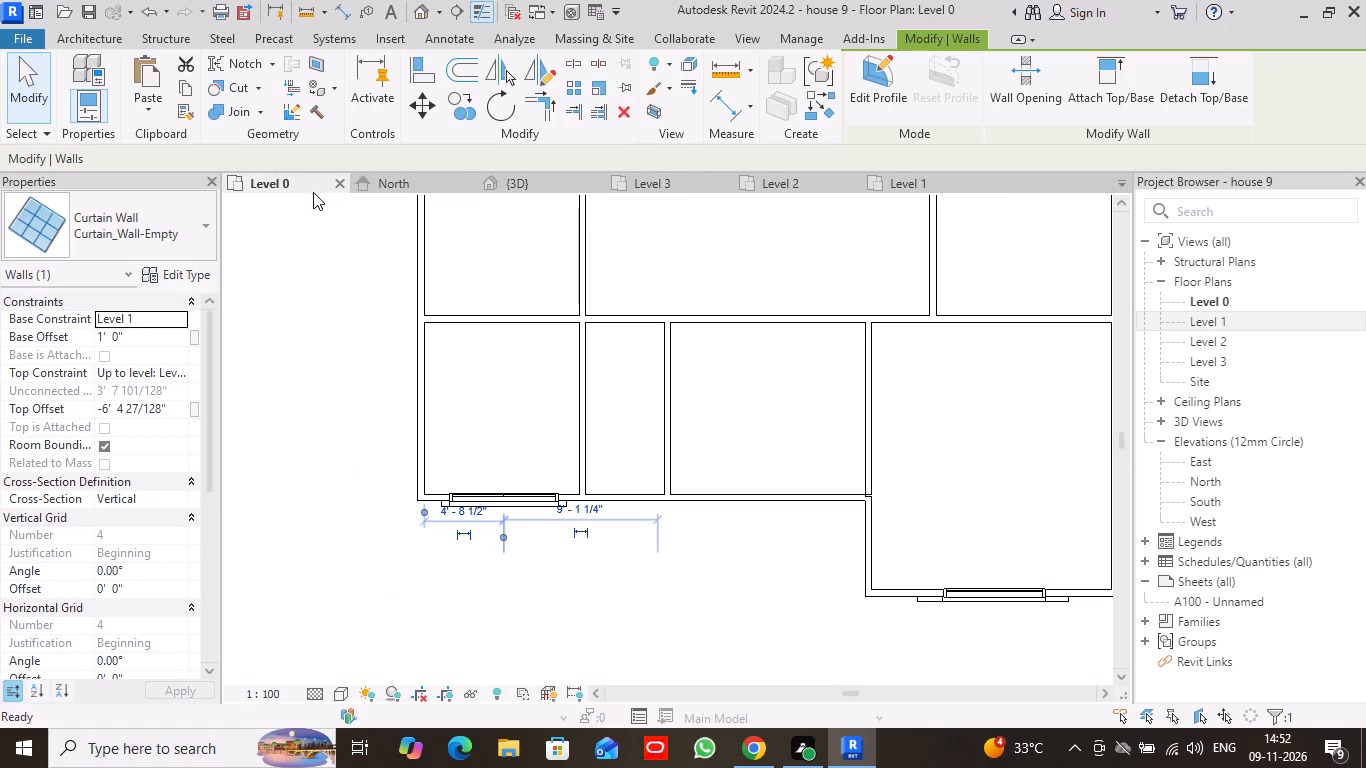
click(889, 185)
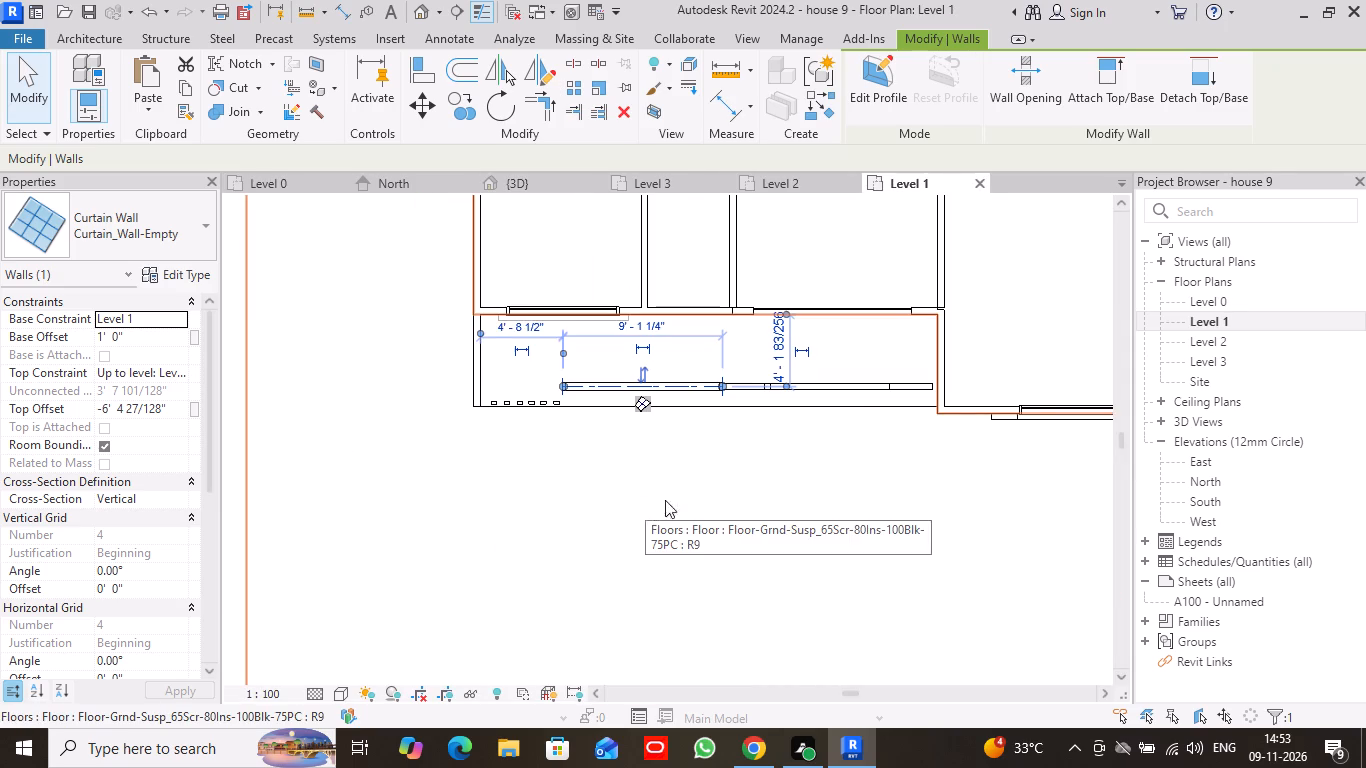
scroll(853, 422, up, 1)
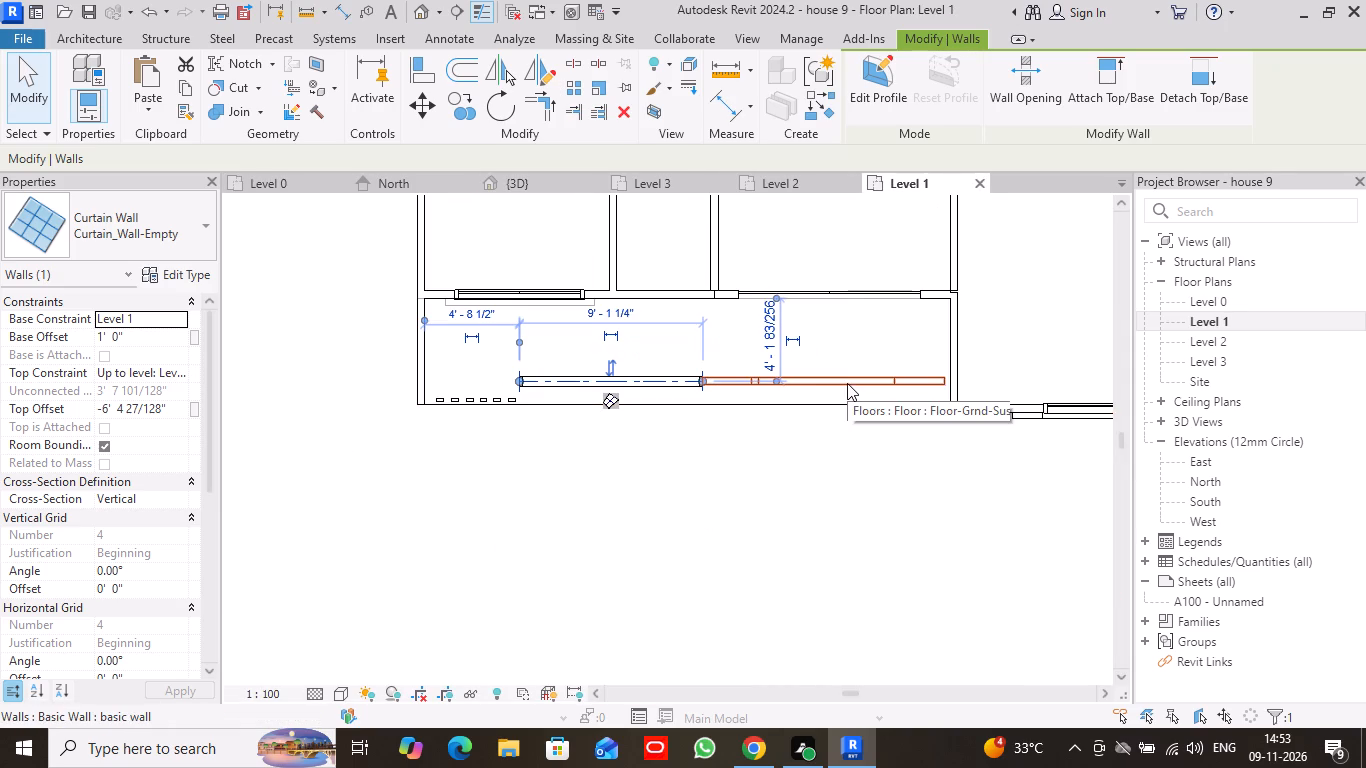
click(559, 178)
scroll(1073, 540, down, 5)
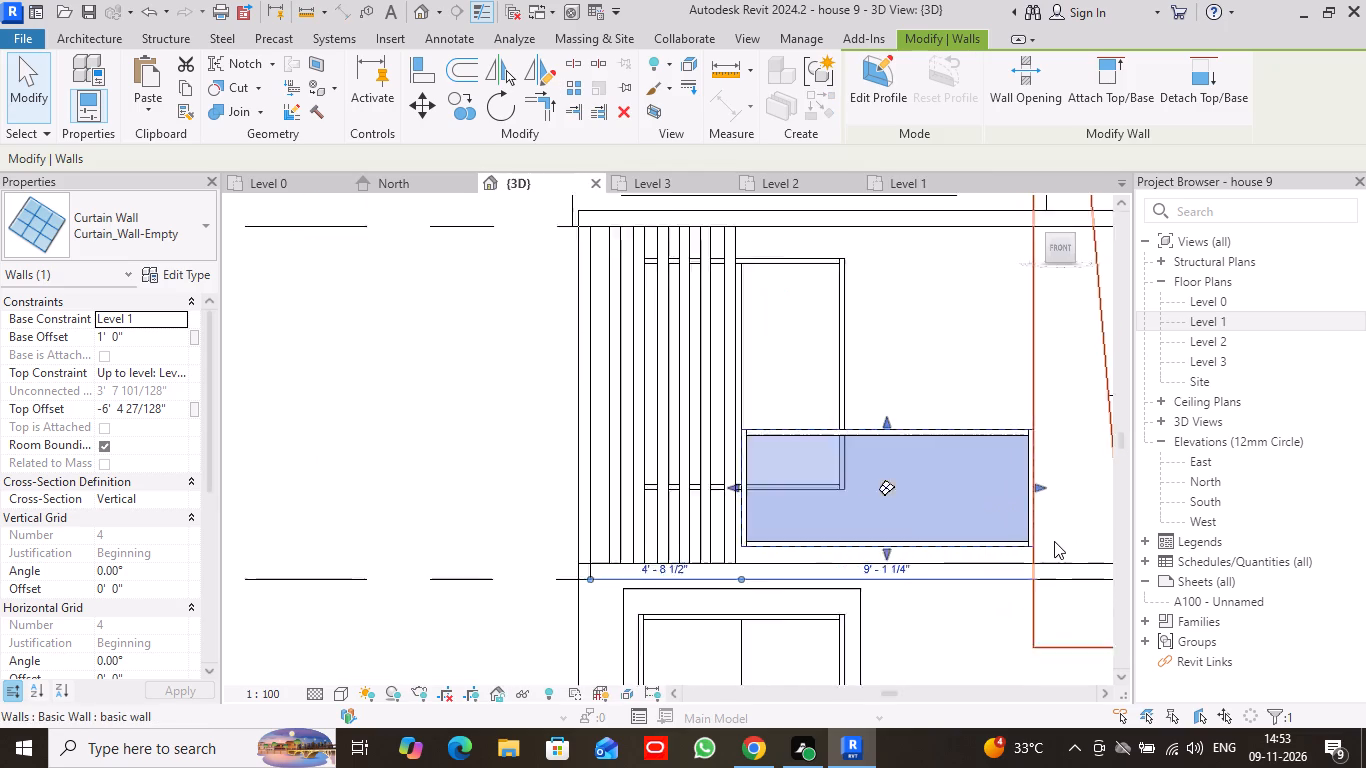
middle_drag(1052, 541, 667, 484)
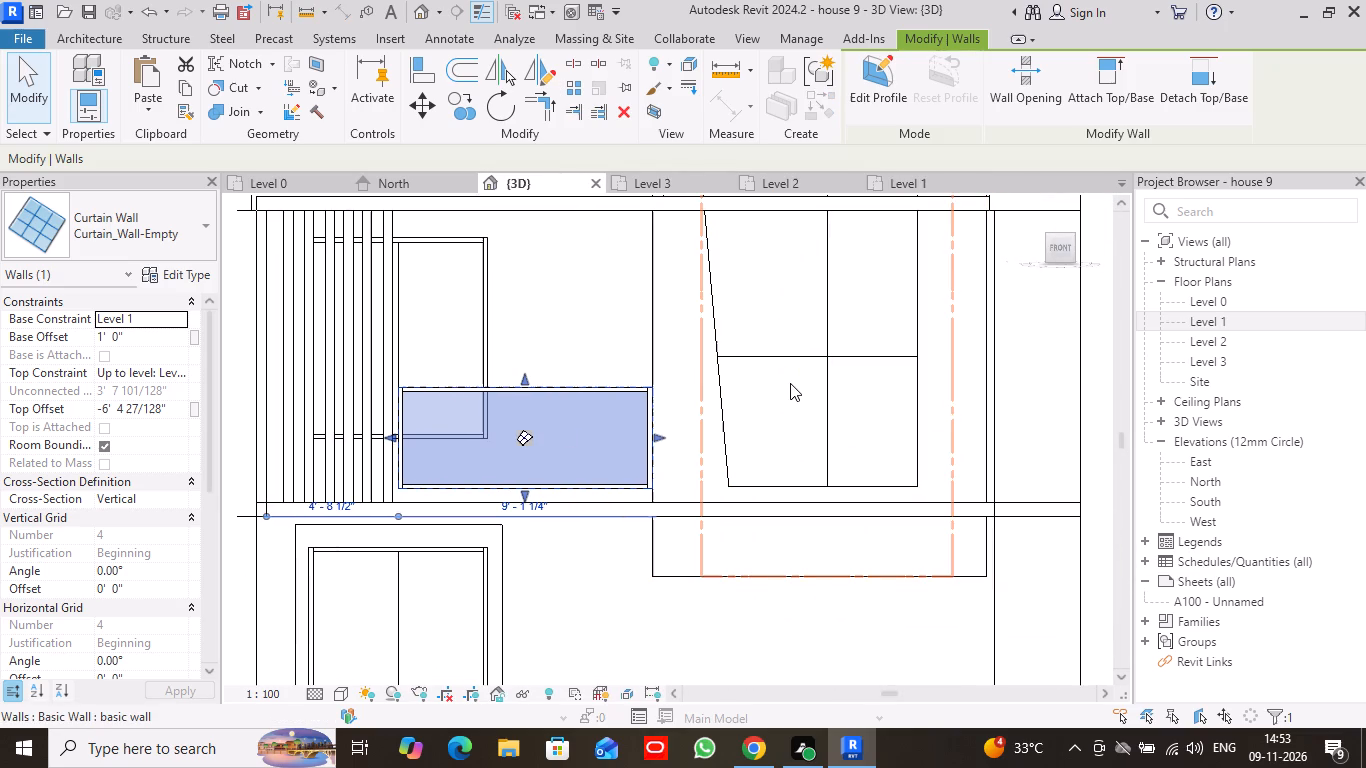
click(895, 185)
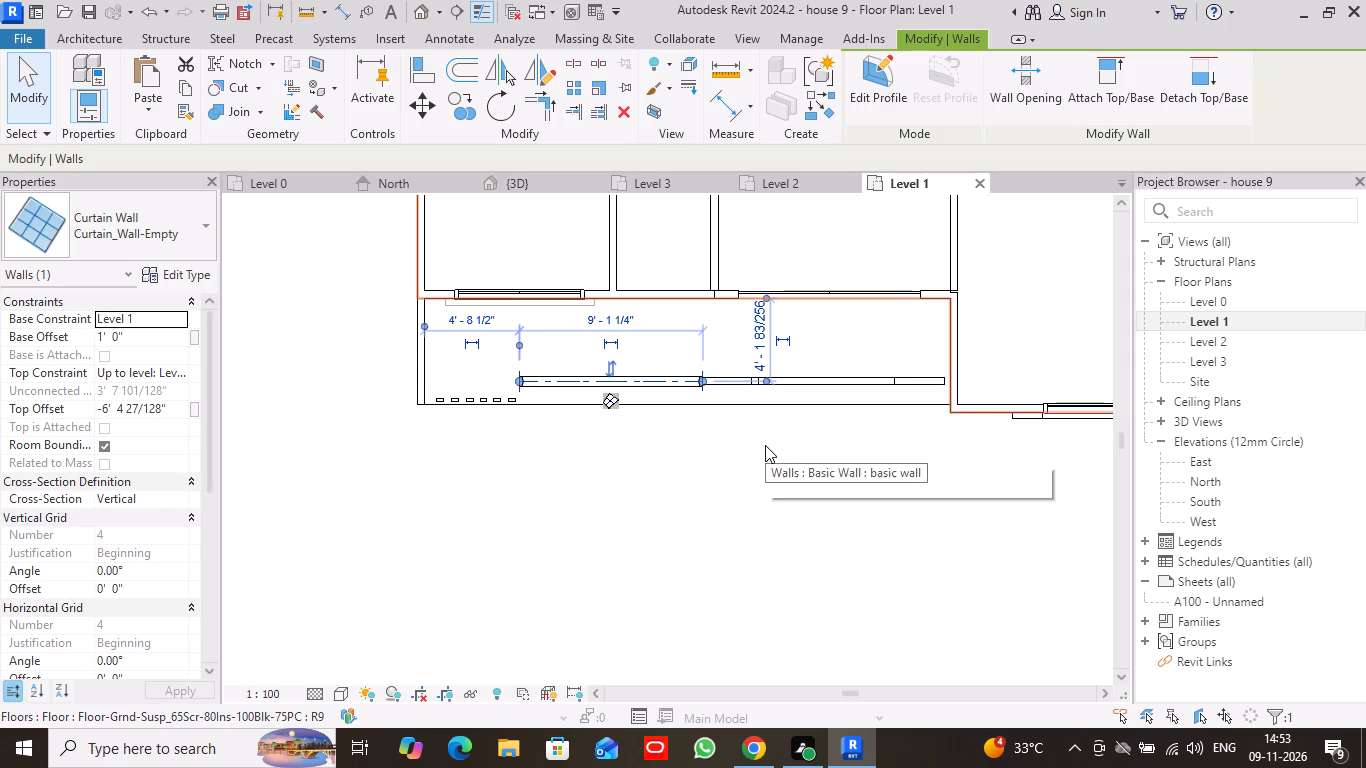
key(Down)
key(Down)
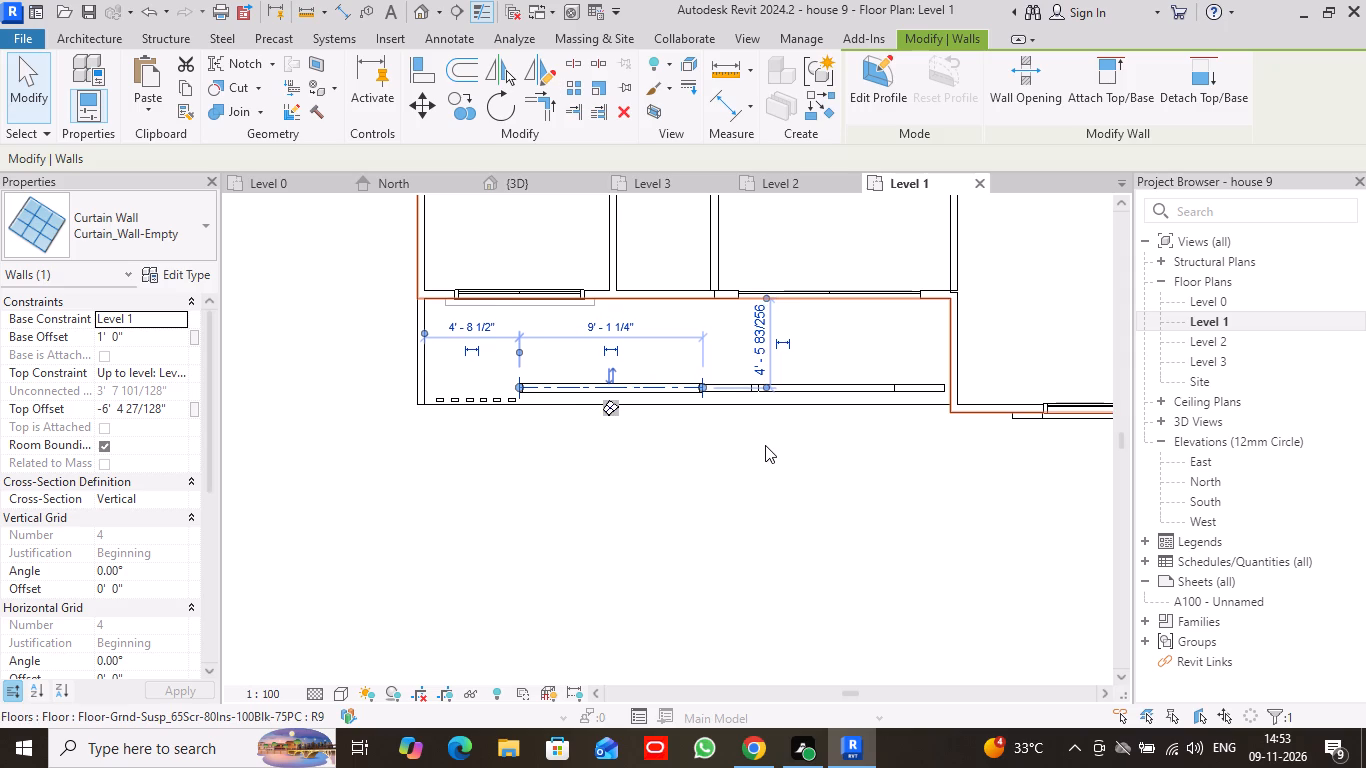
key(Down)
key(Down)
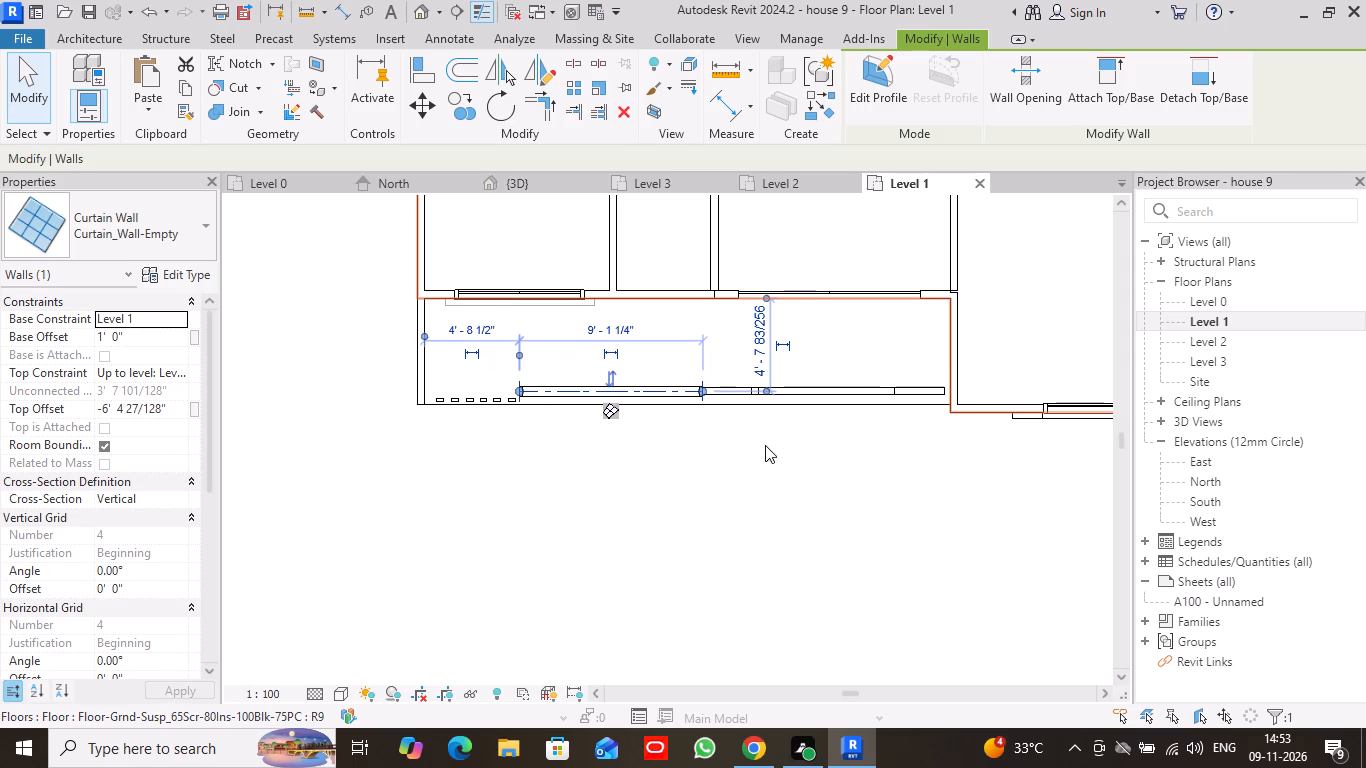
key(Down)
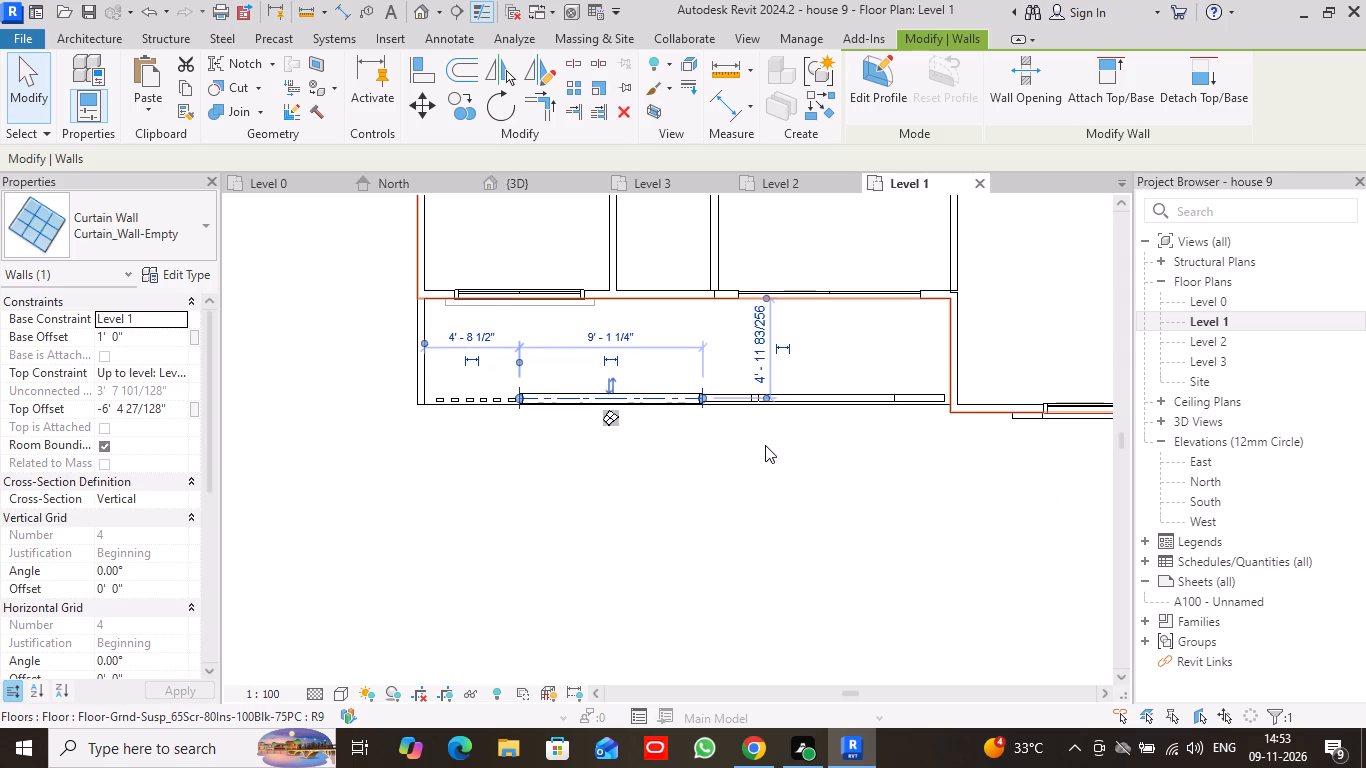
click(21, 72)
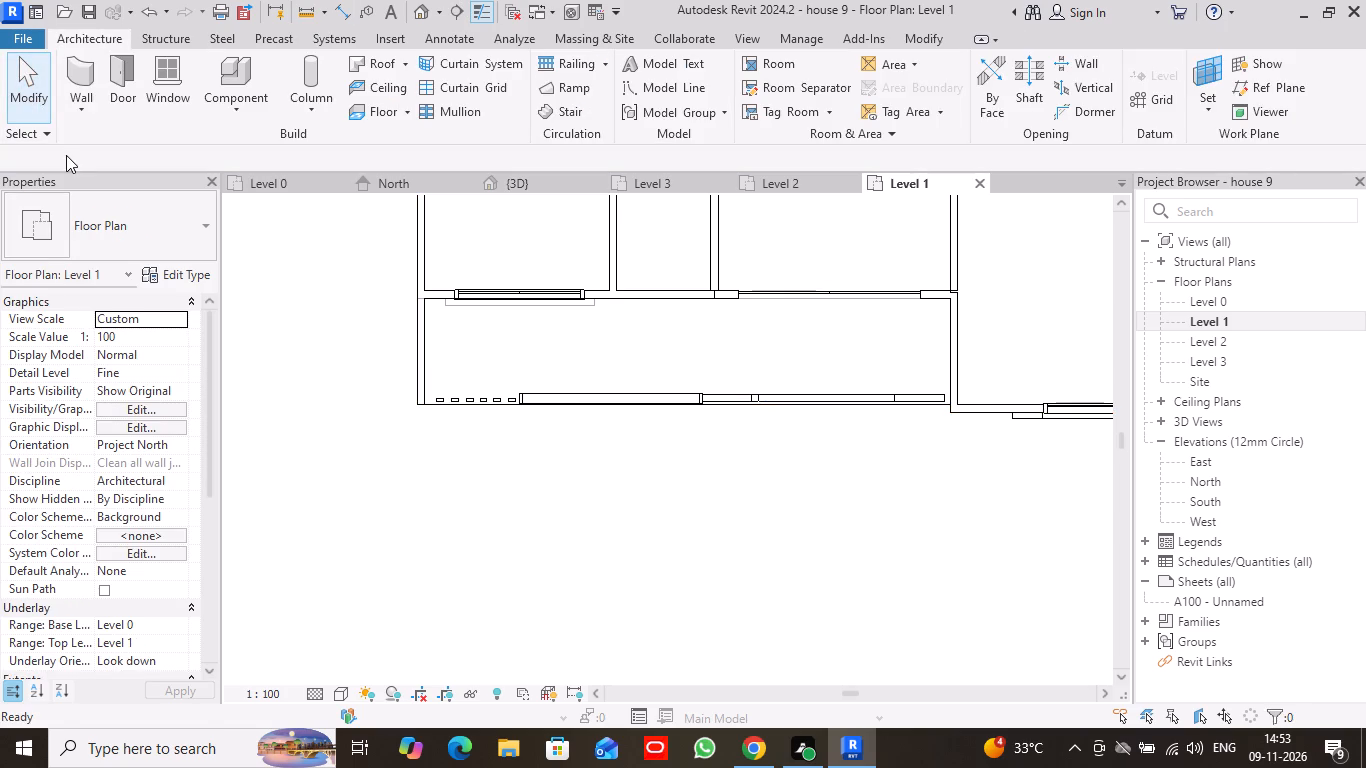
Examine the repositioned balcony railing and the front facade from an angled 3D view.
click(525, 185)
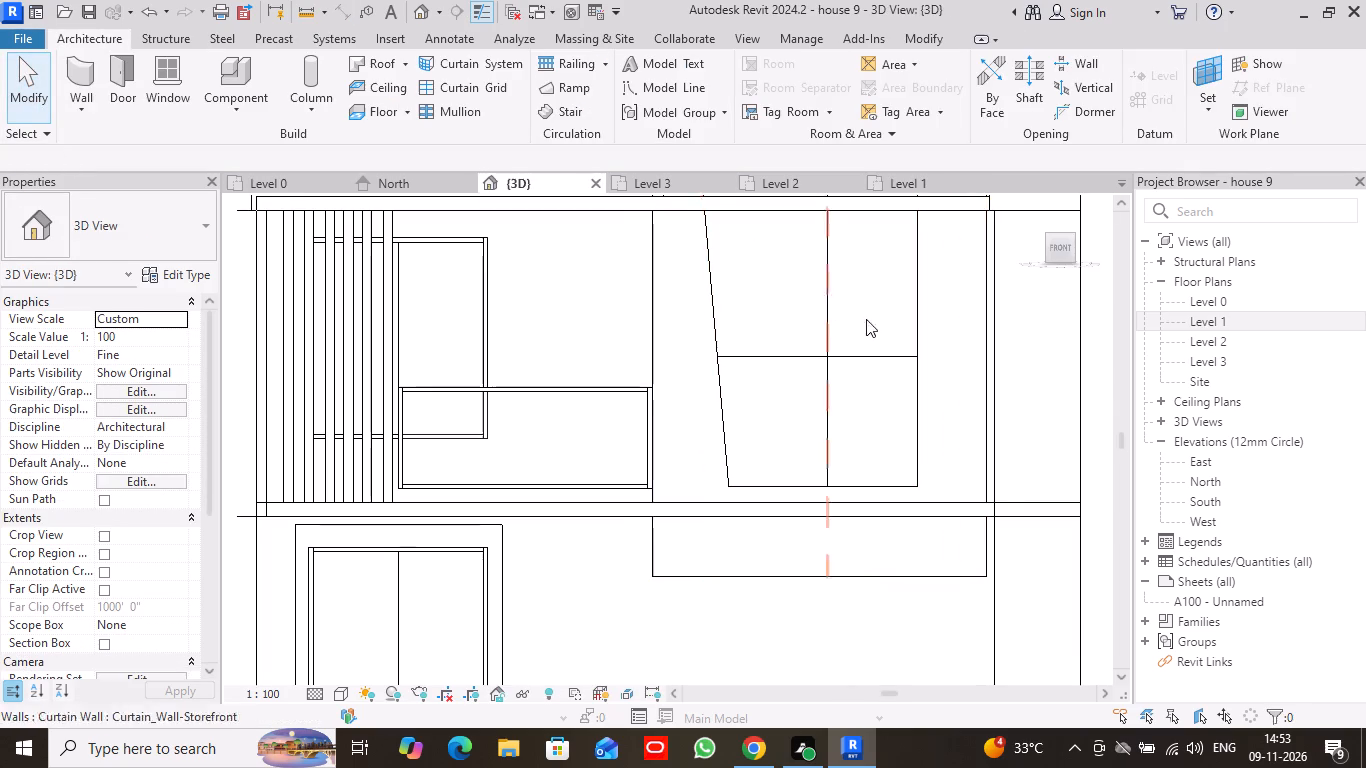
drag(1072, 234, 1037, 250)
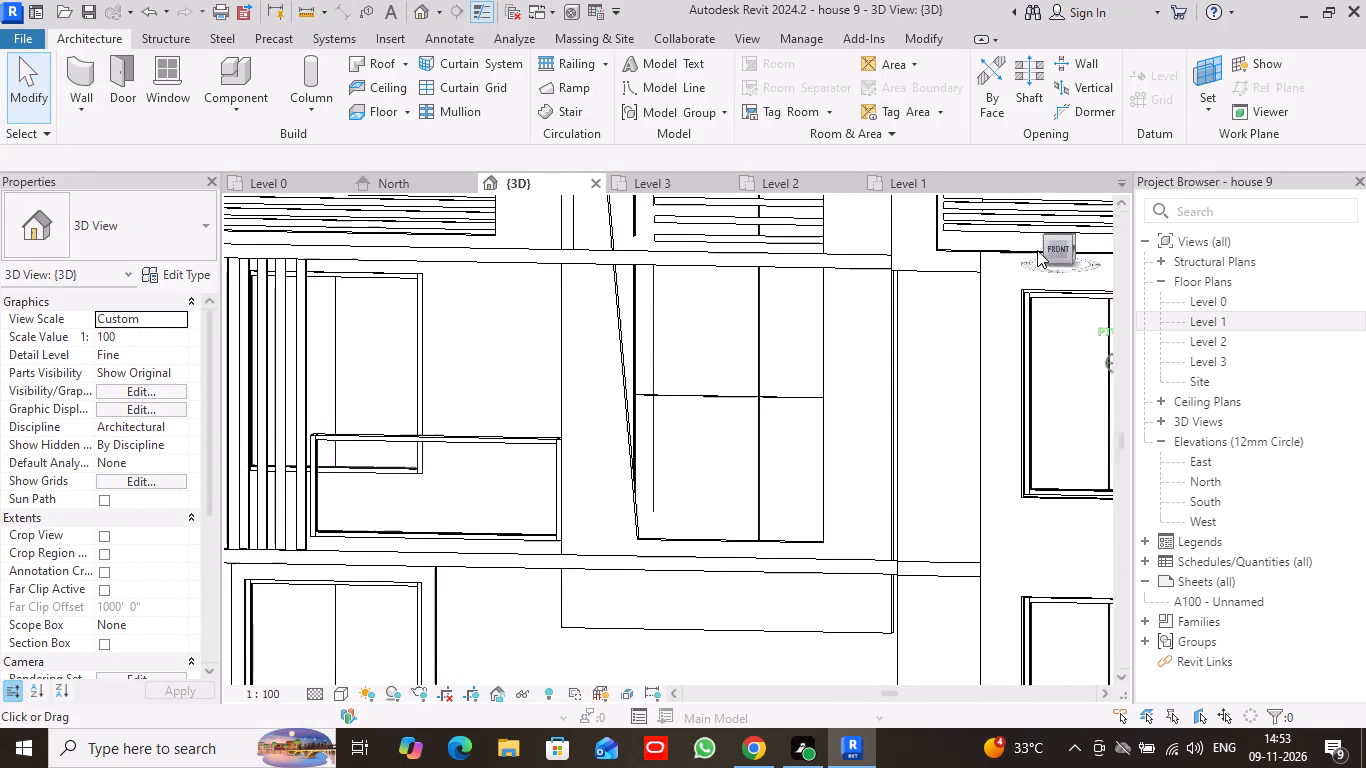
drag(1037, 250, 994, 279)
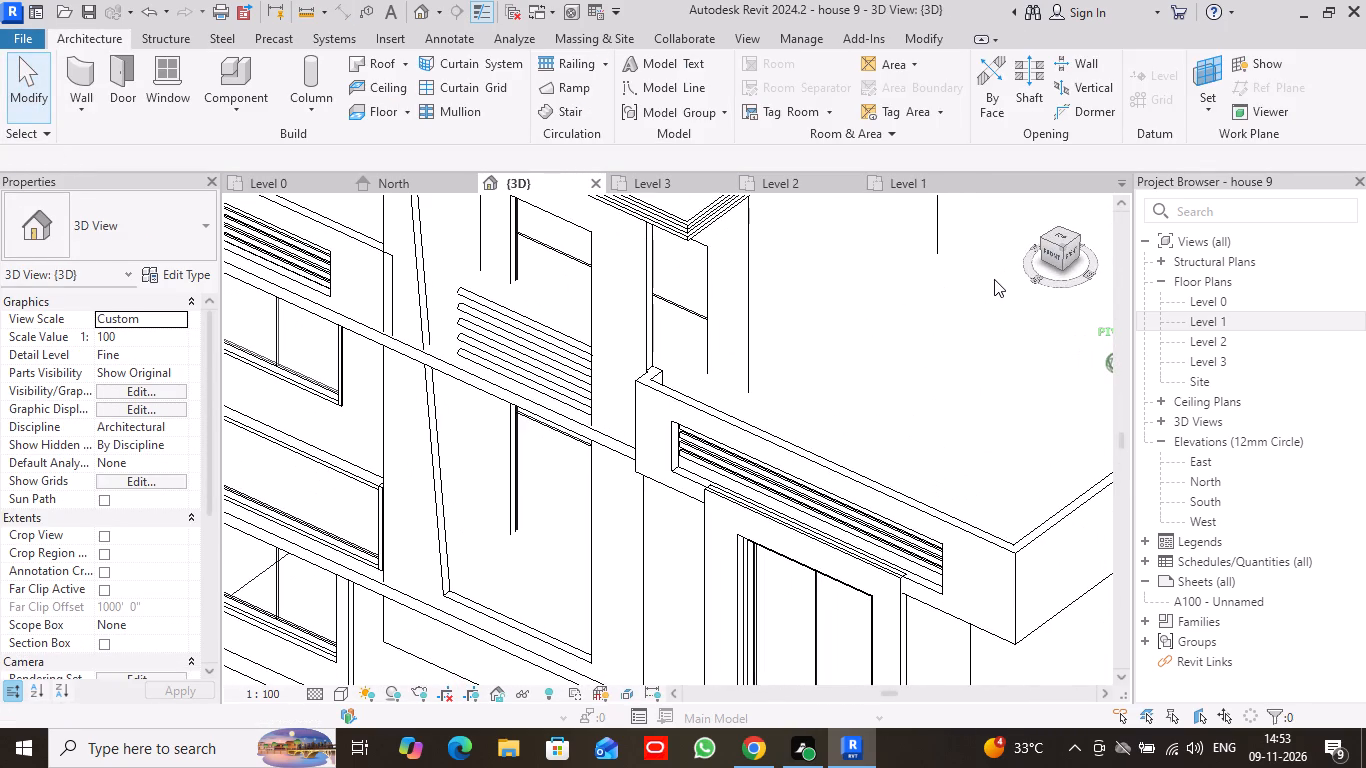
drag(994, 279, 992, 282)
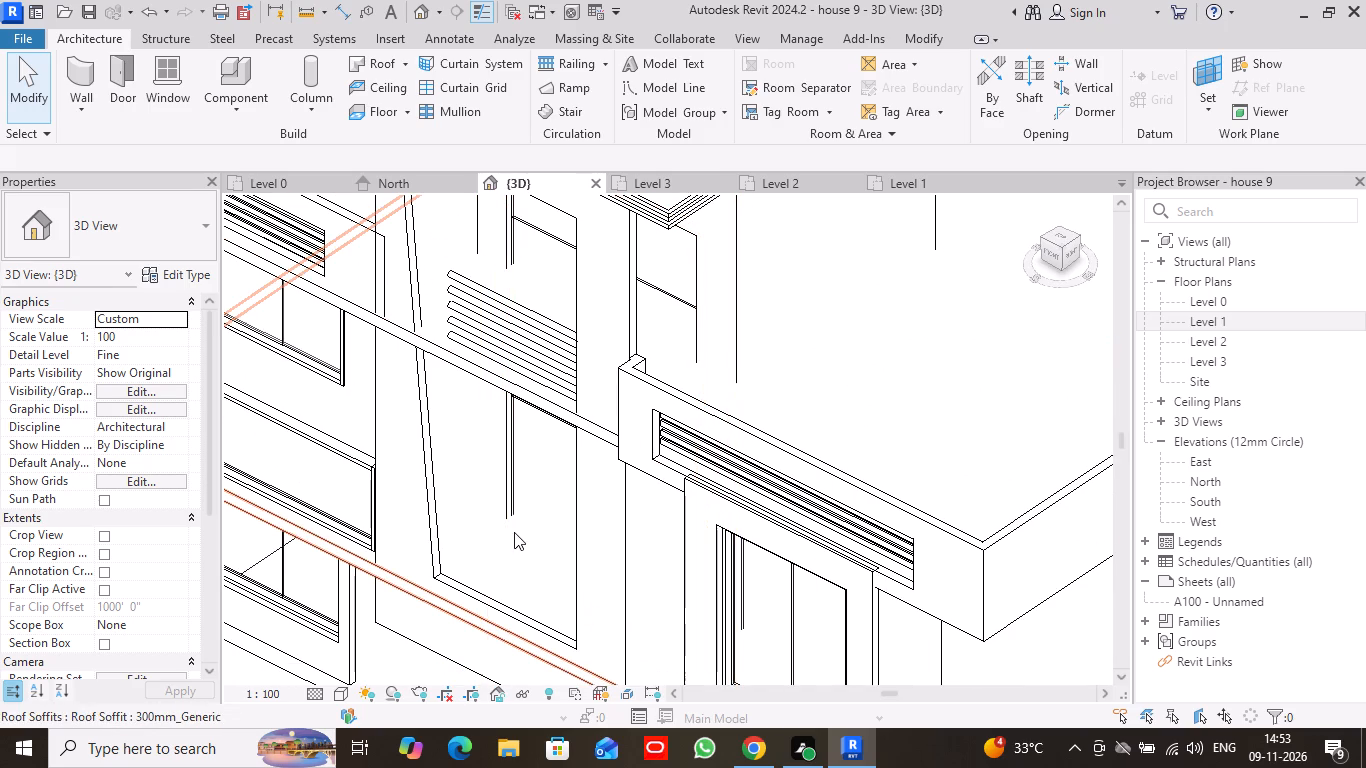
middle_drag(515, 533, 504, 472)
scroll(596, 506, down, 2)
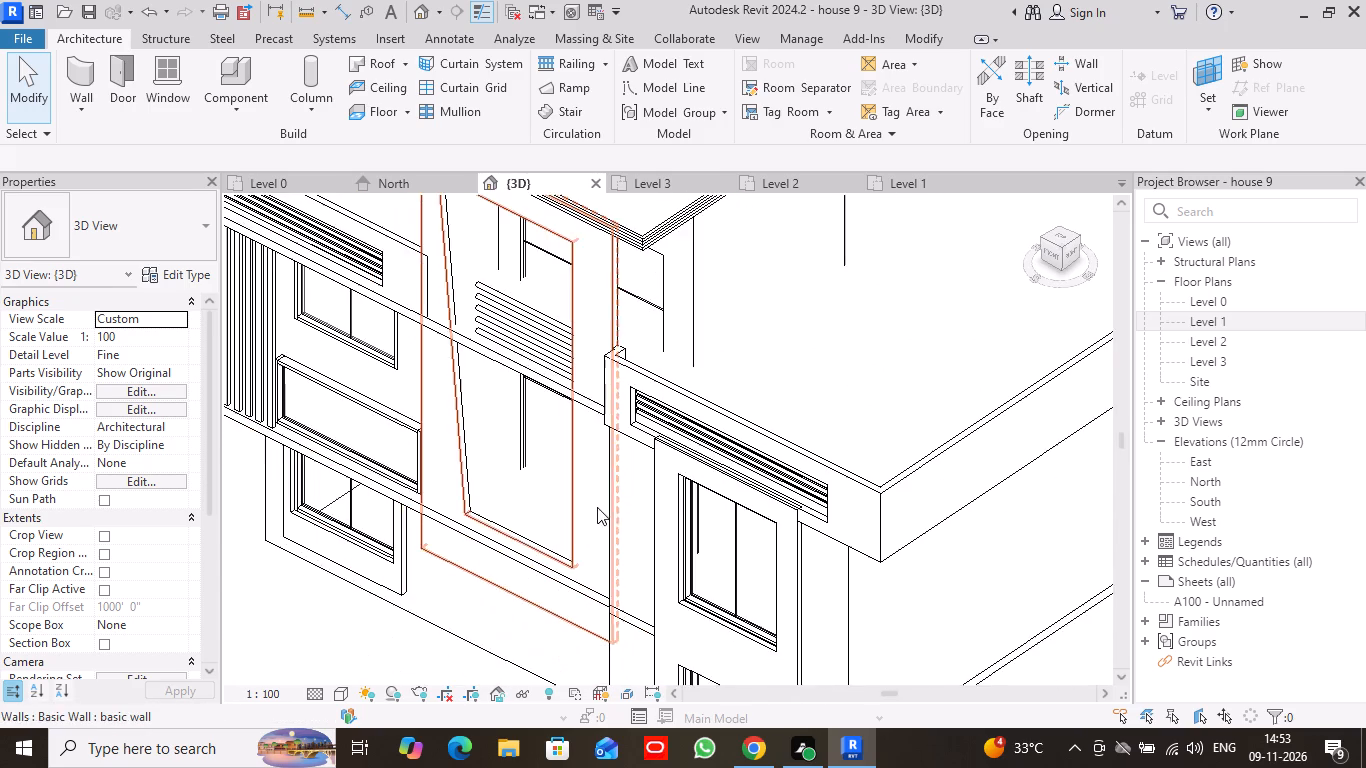
scroll(534, 514, down, 1)
middle_drag(532, 516, 536, 466)
scroll(535, 464, down, 1)
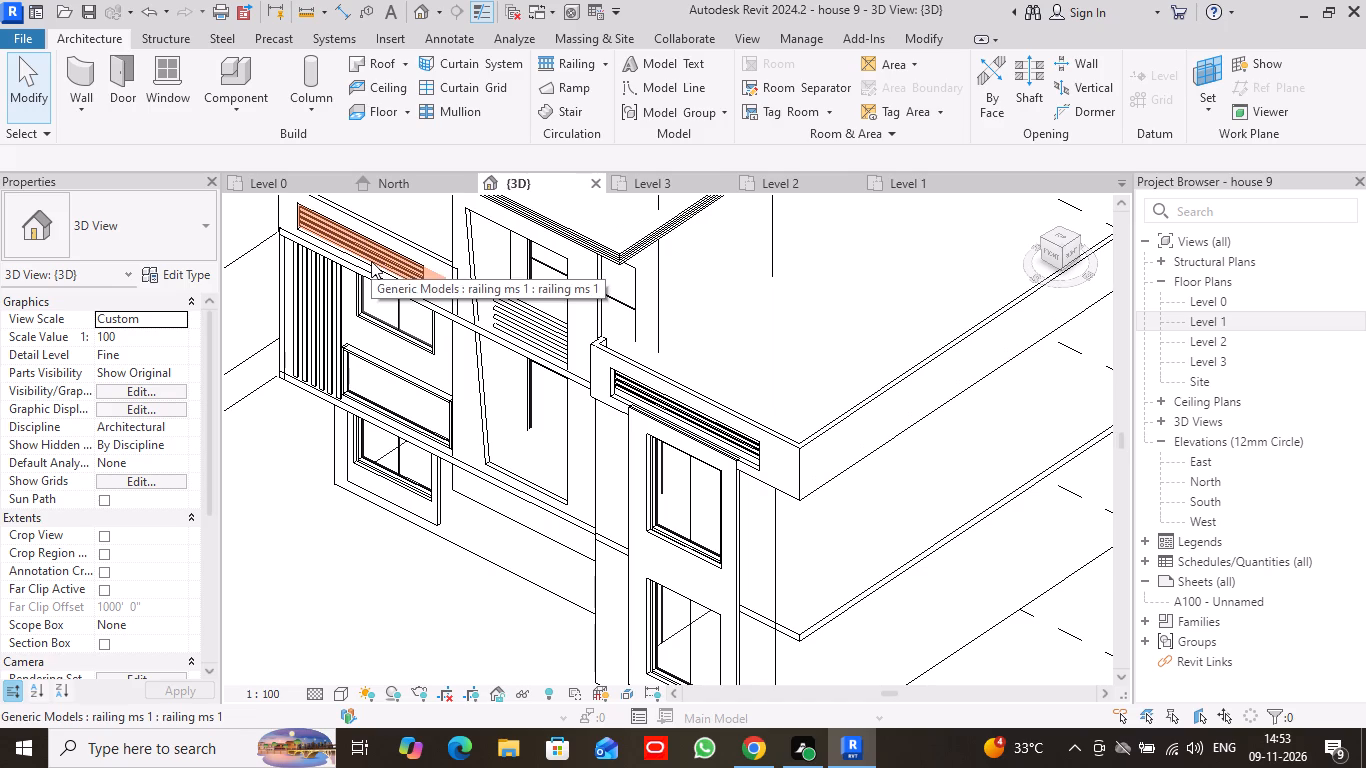
Start a new in-place model in the Generic Models category, keeping the suggested name.
click(244, 109)
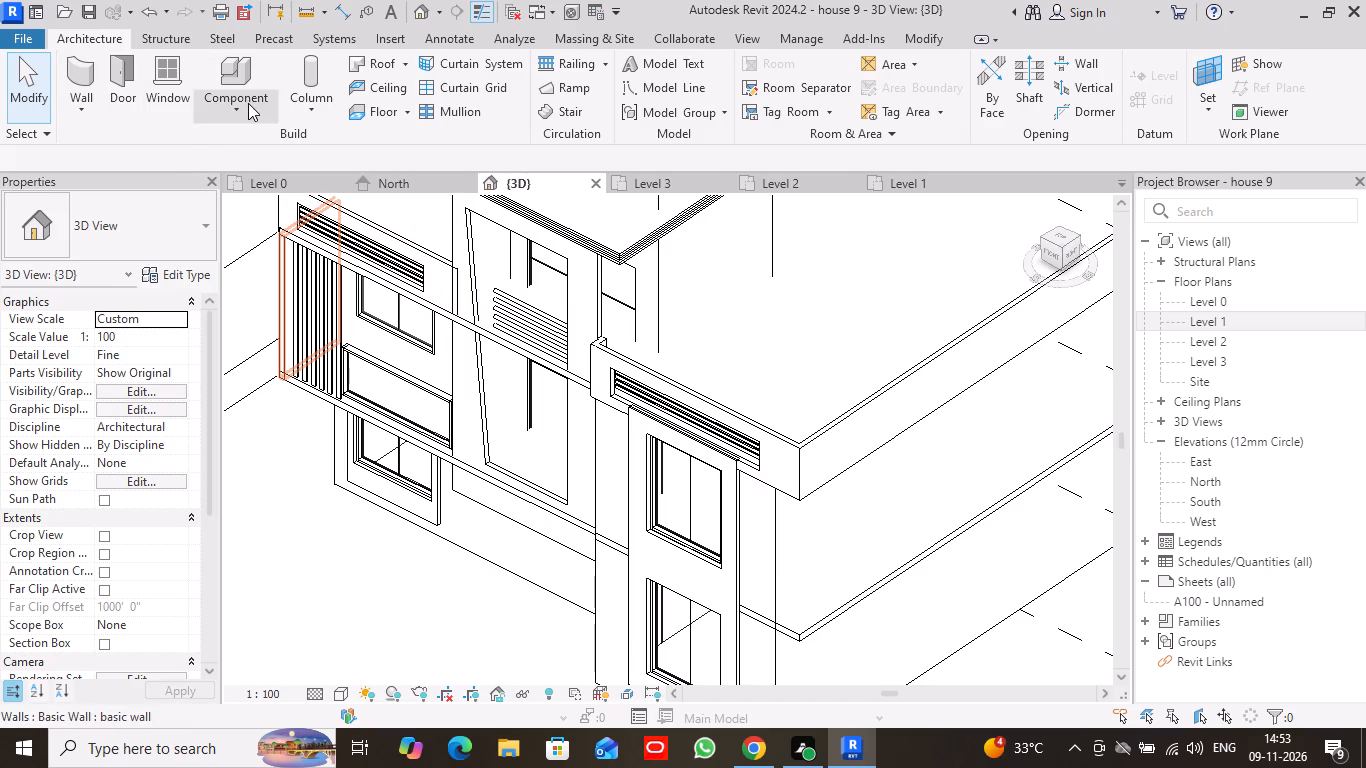
click(279, 193)
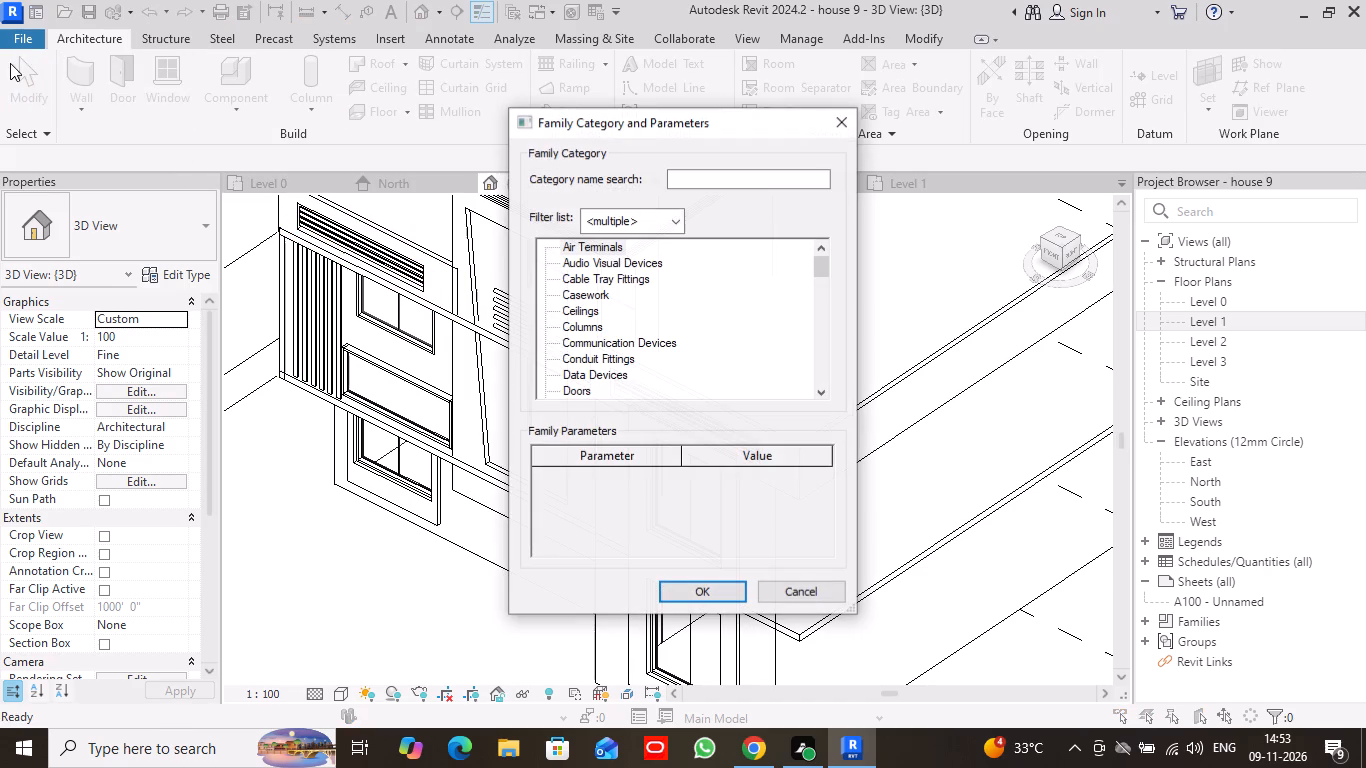
scroll(671, 283, down, 8)
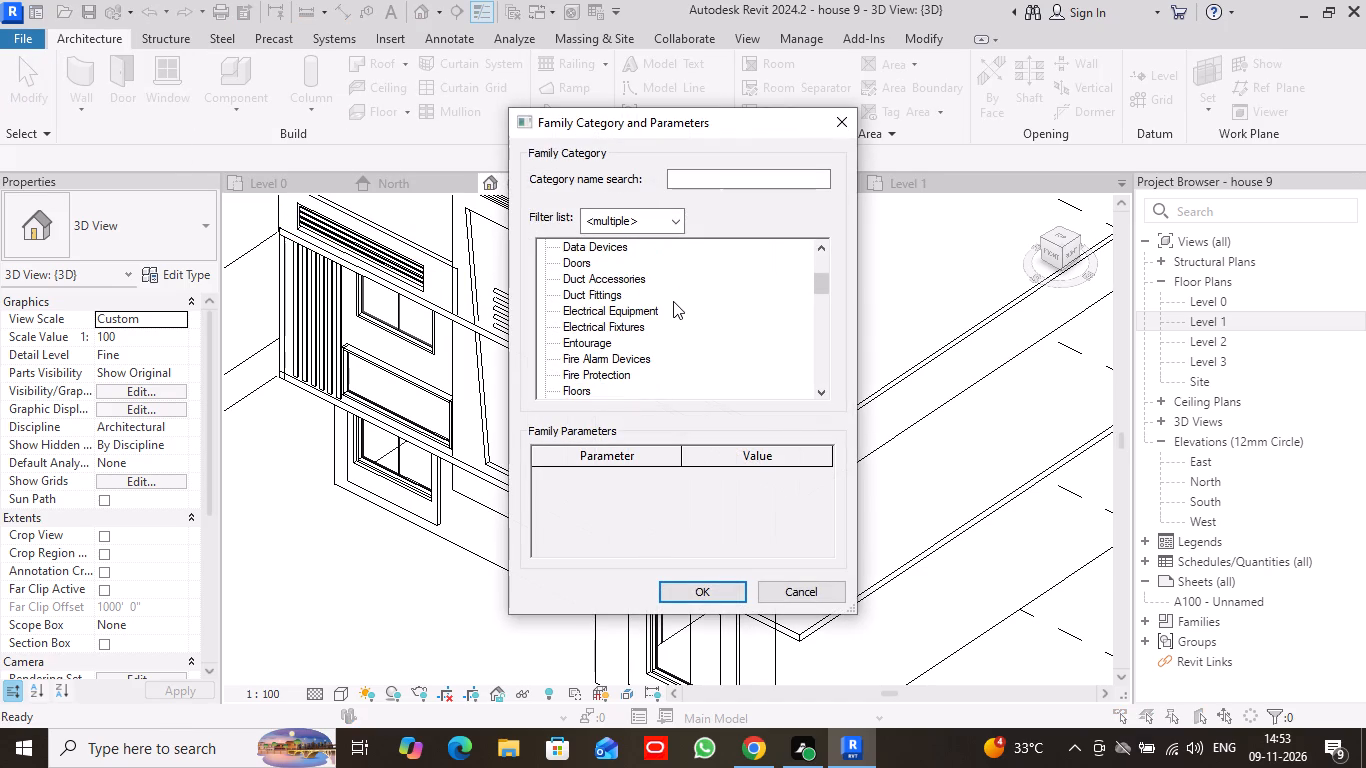
scroll(673, 301, down, 8)
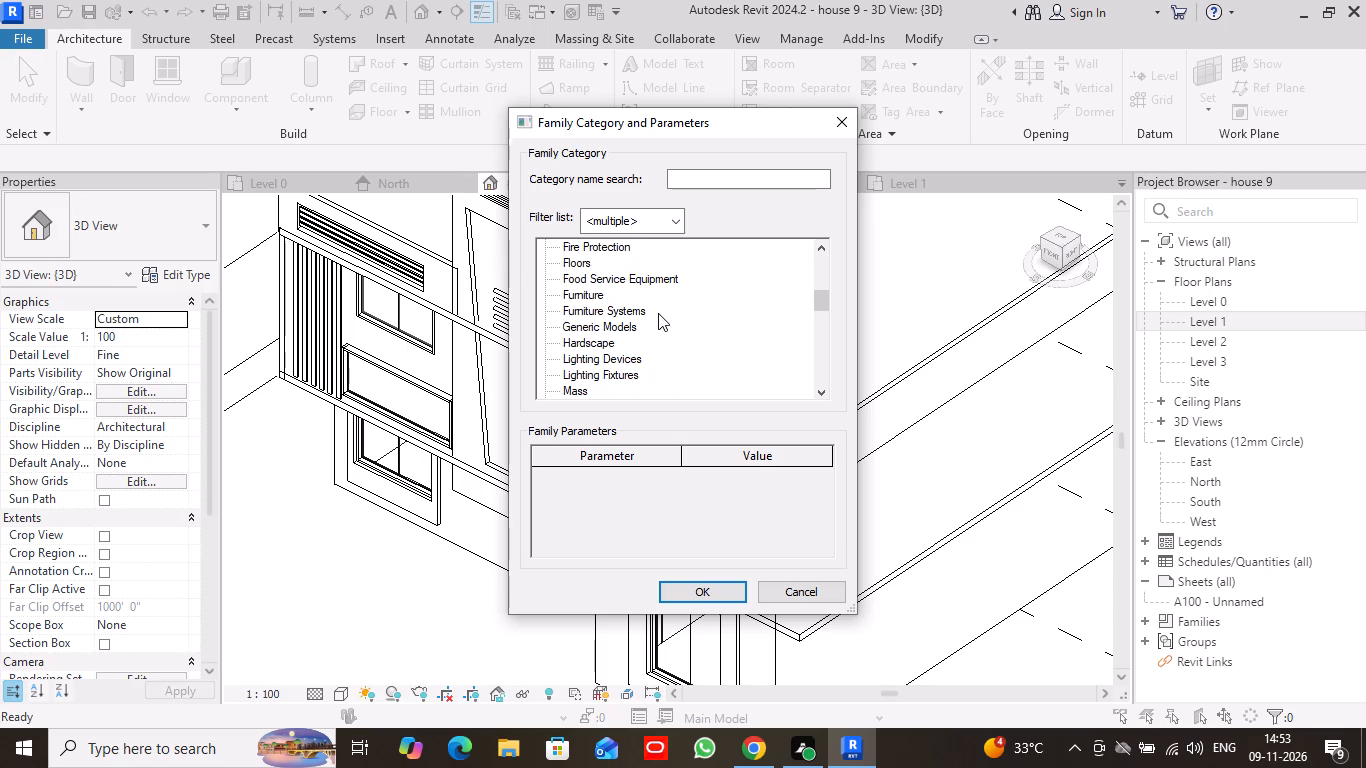
click(656, 327)
click(605, 328)
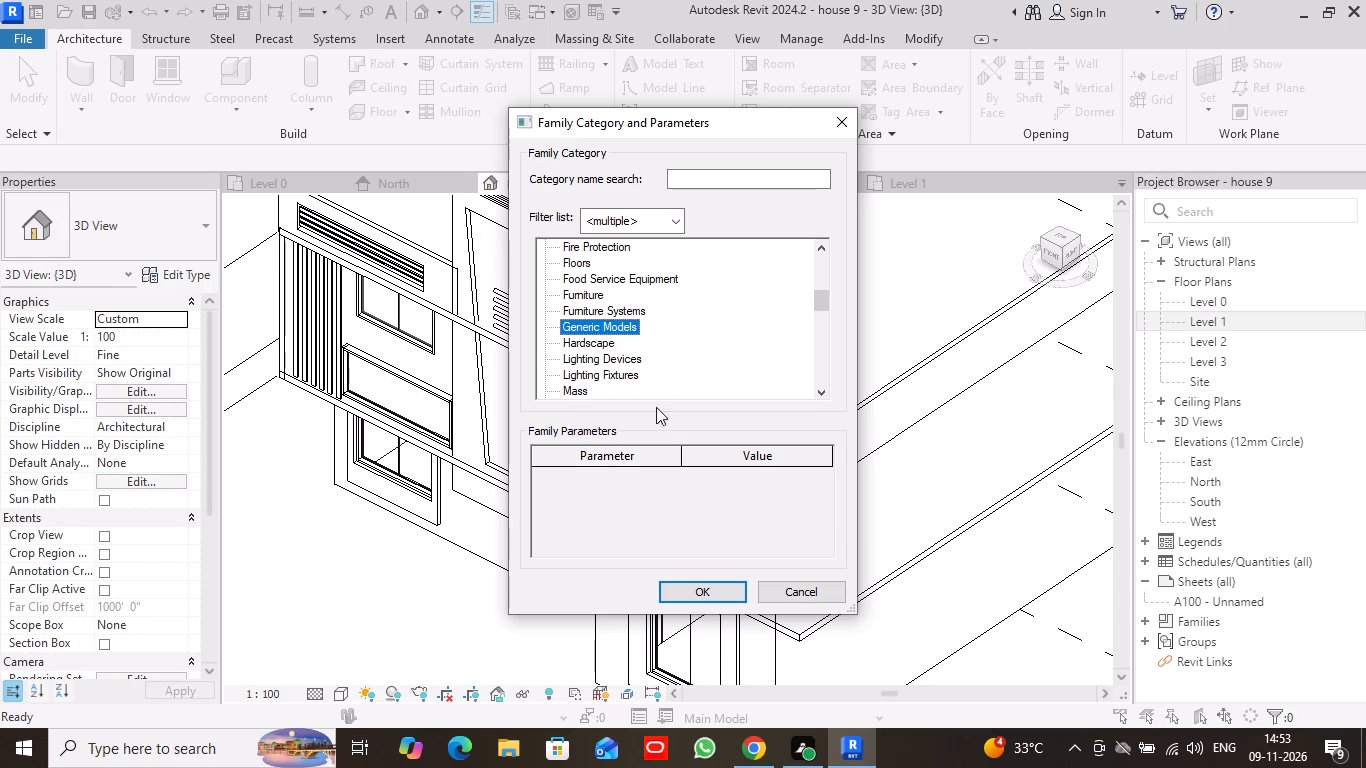
click(708, 589)
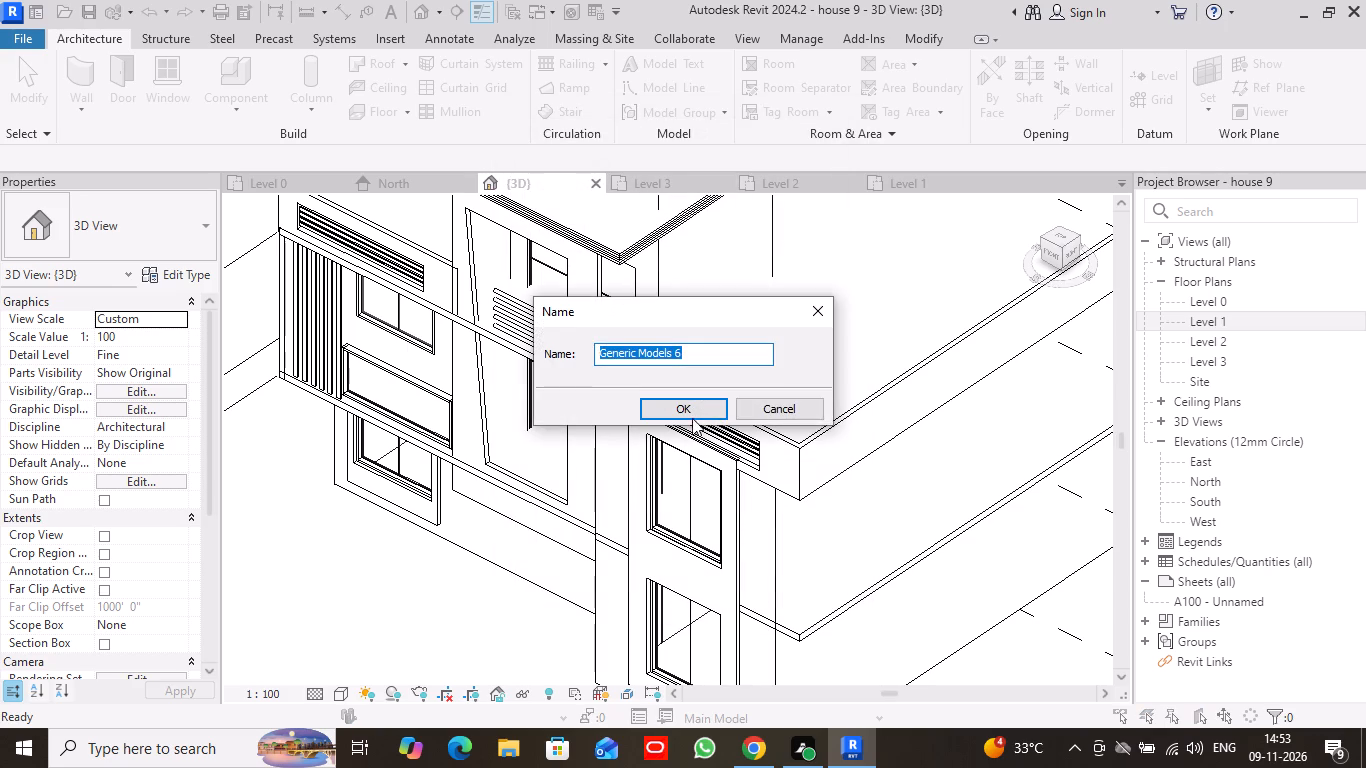
click(702, 412)
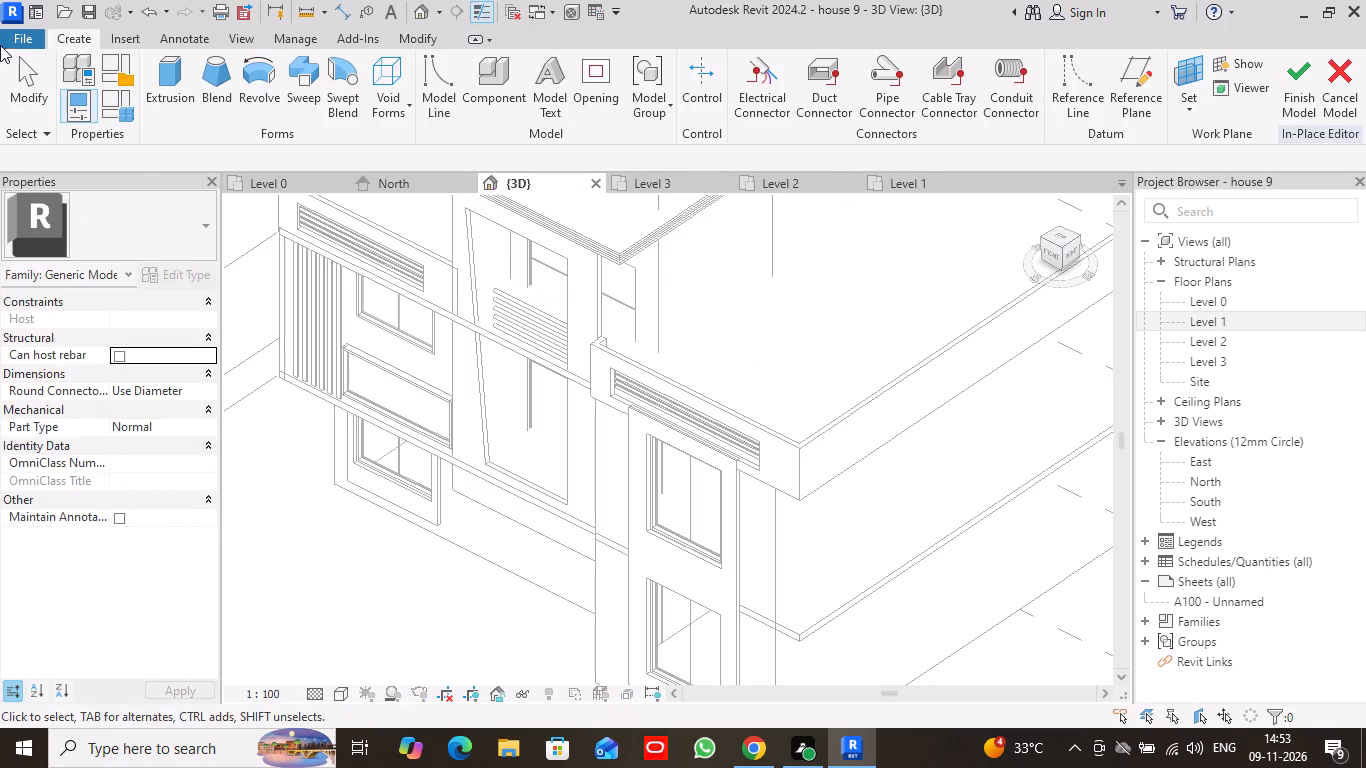
Start a solid extrusion in the in-place model for the tall slanted front opening, with its inner side face in view.
click(173, 78)
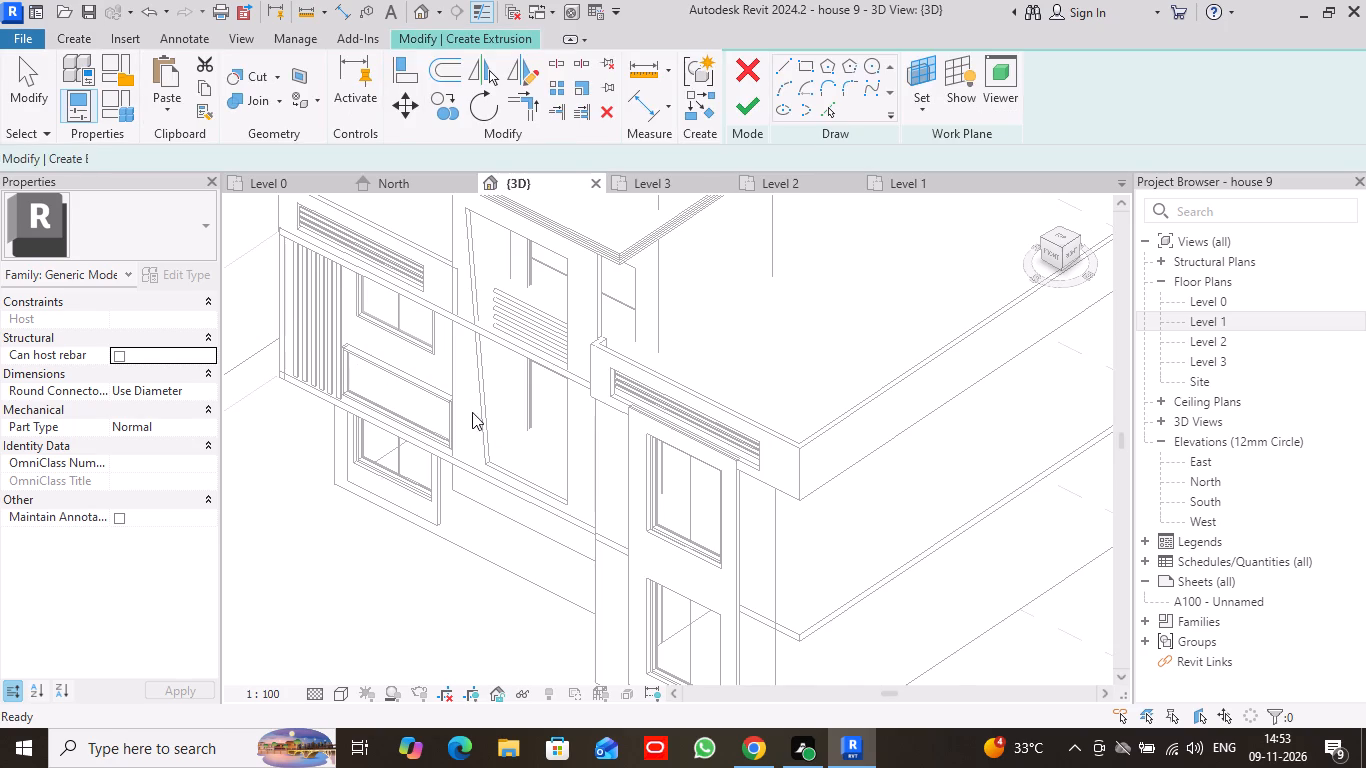
scroll(472, 412, up, 6)
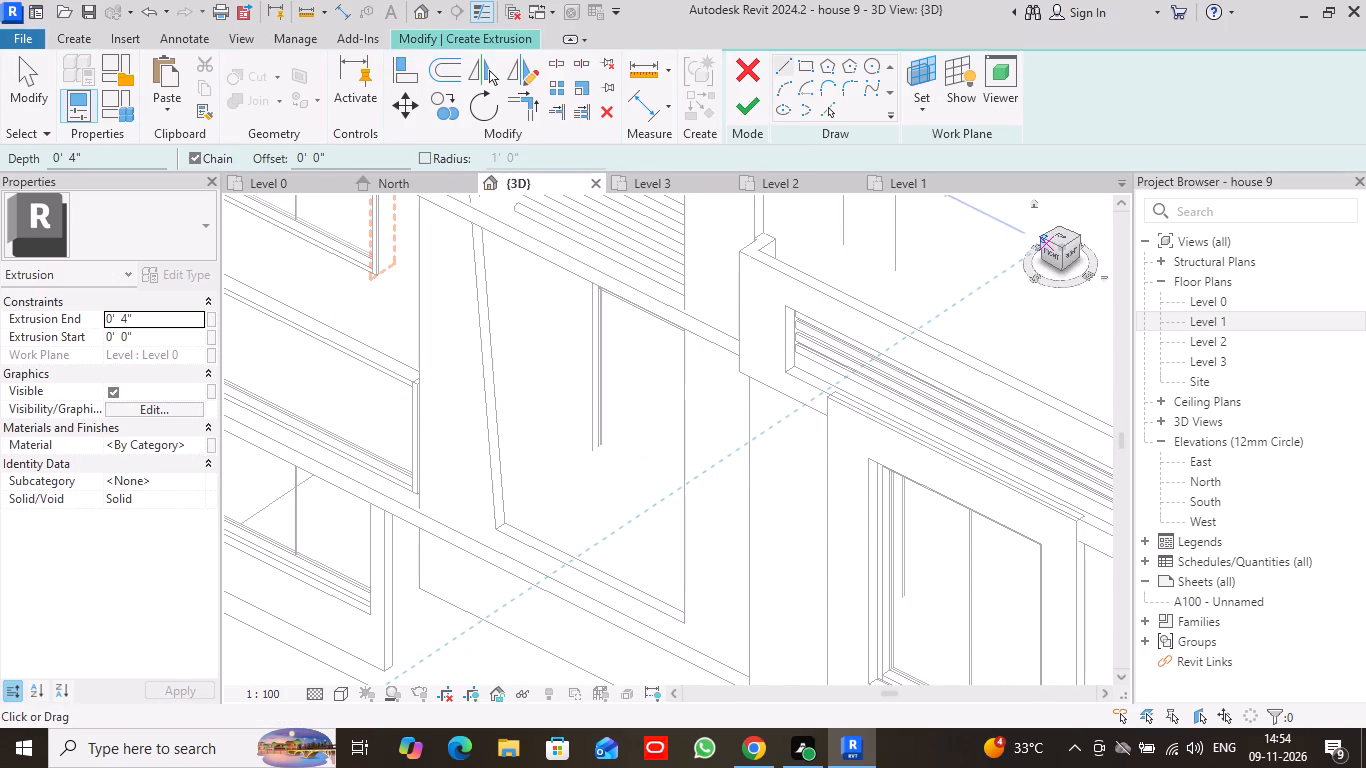
drag(1042, 240, 329, 260)
scroll(929, 315, down, 3)
middle_drag(1011, 528, 610, 349)
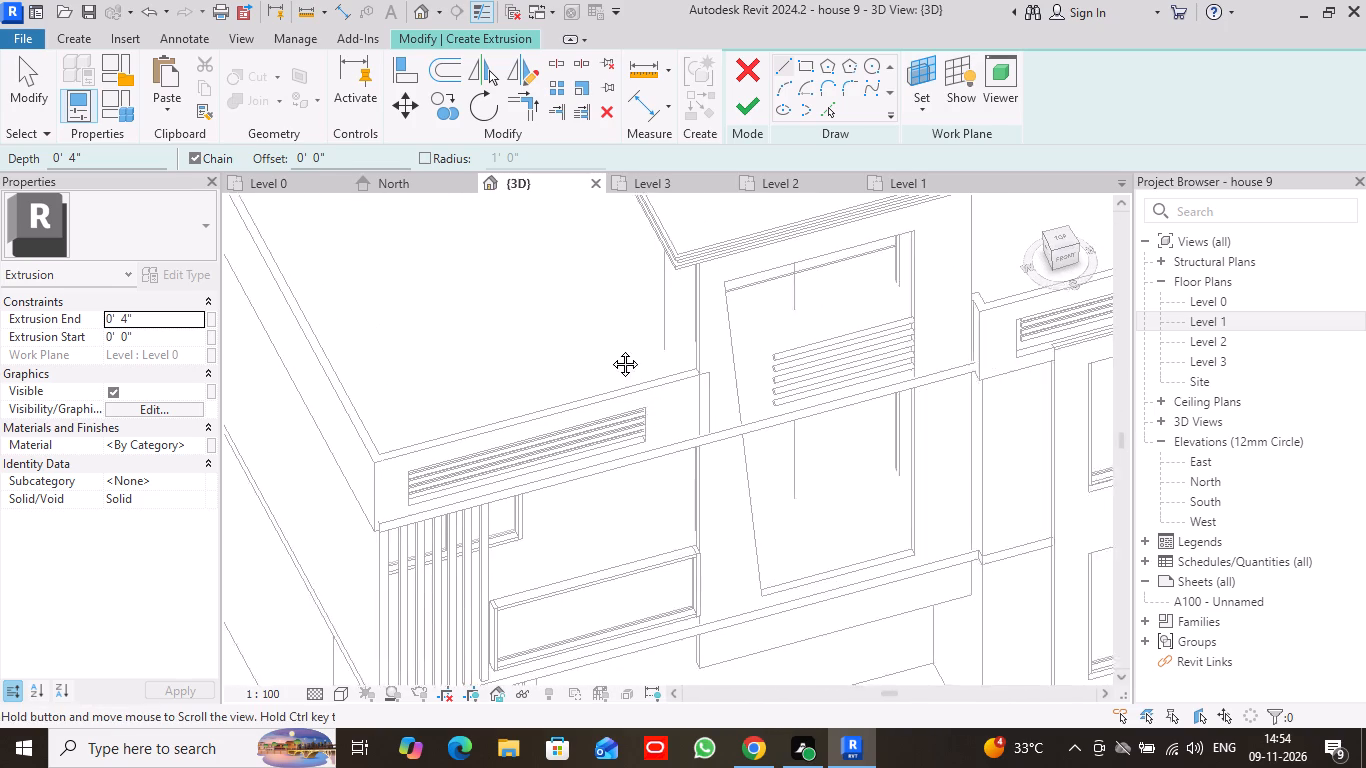
middle_drag(610, 349, 509, 349)
scroll(757, 518, up, 2)
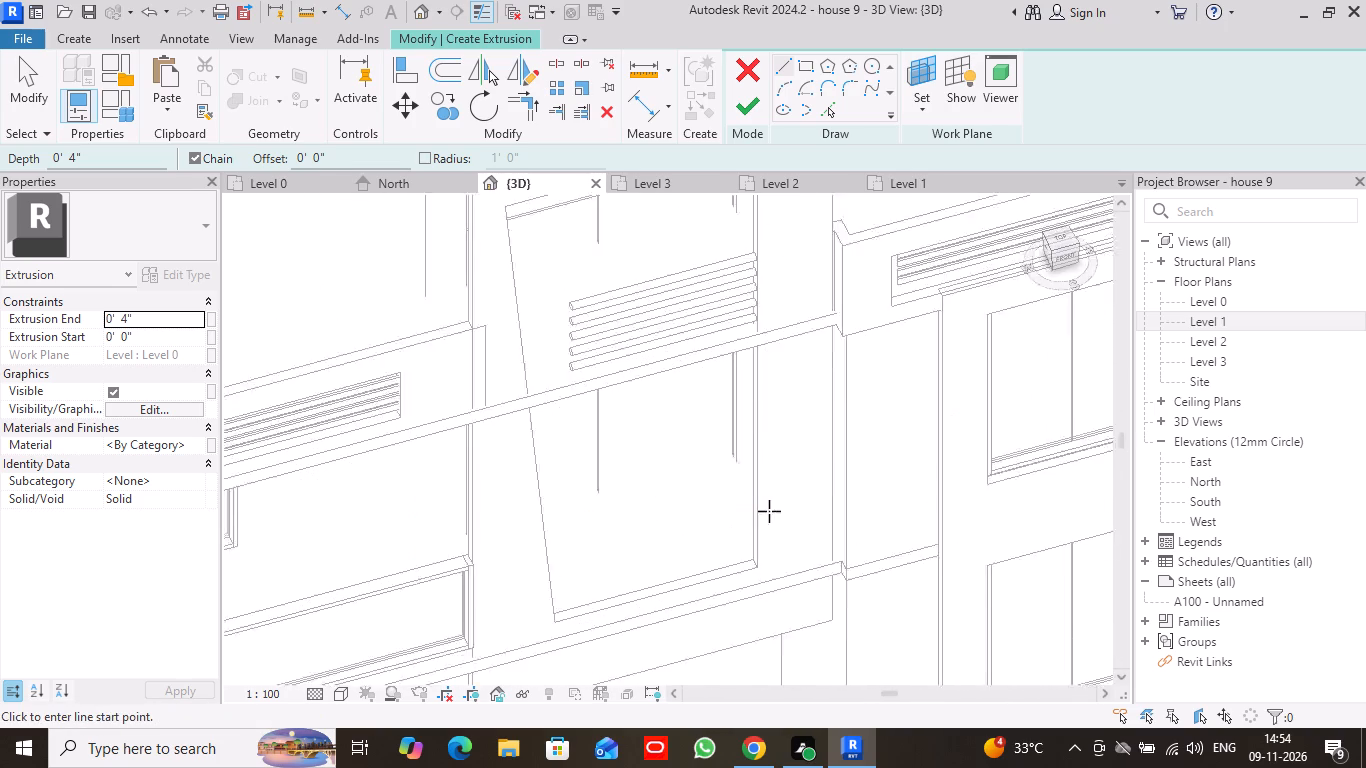
scroll(769, 511, up, 2)
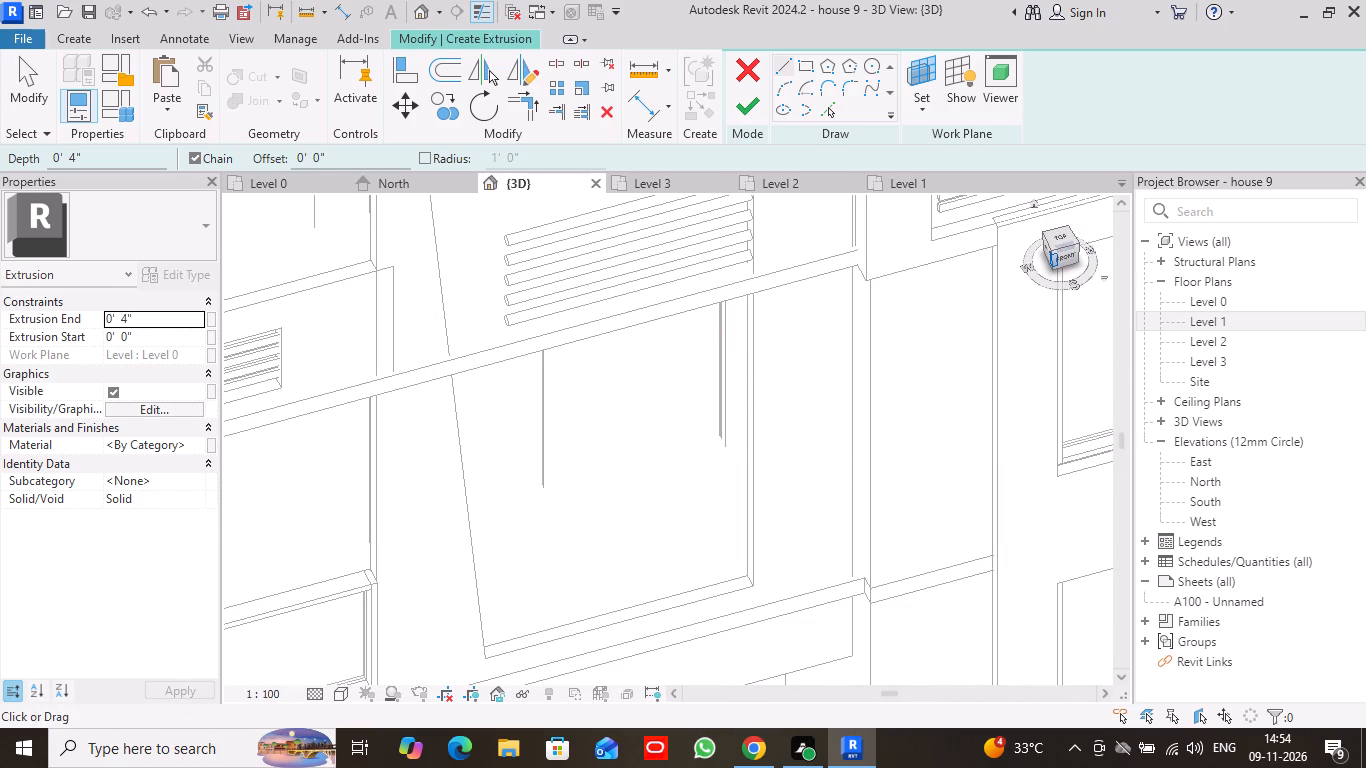
drag(1053, 258, 1088, 257)
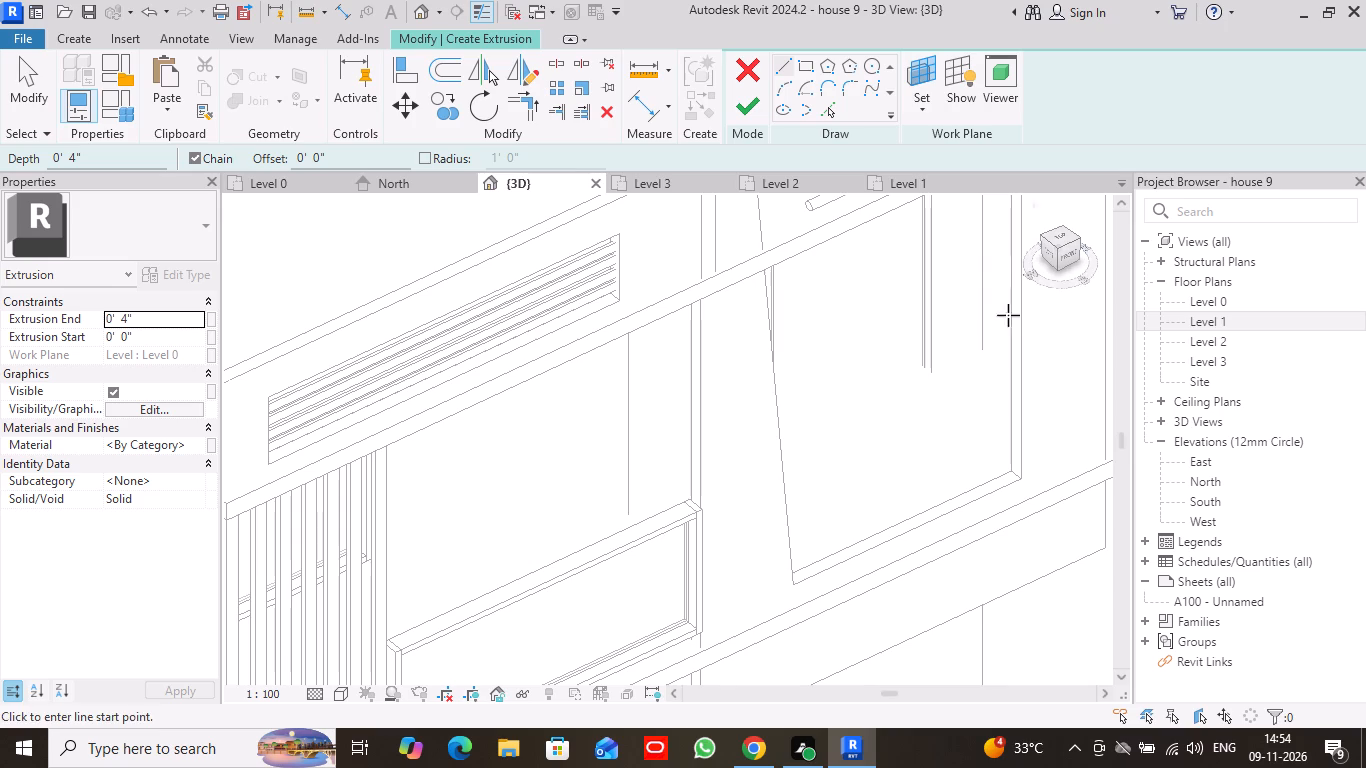
middle_drag(982, 311, 939, 387)
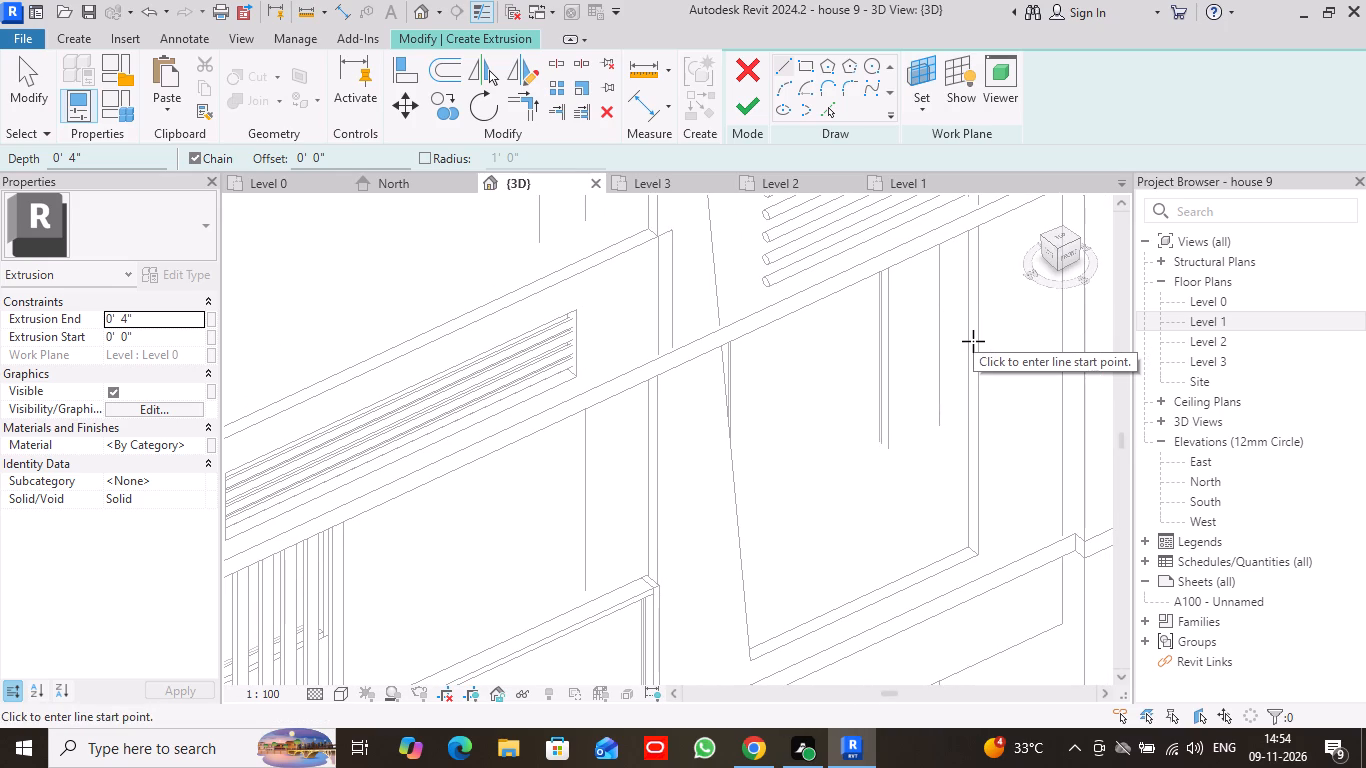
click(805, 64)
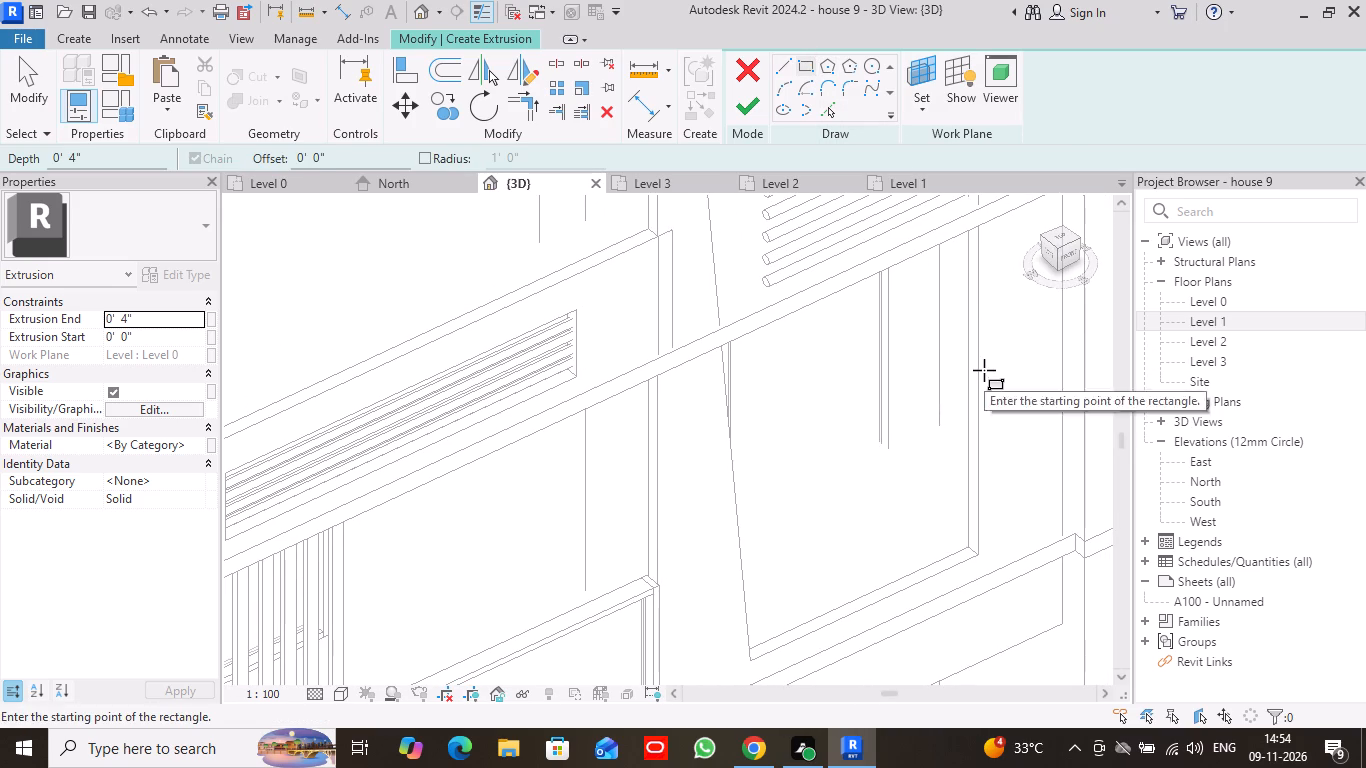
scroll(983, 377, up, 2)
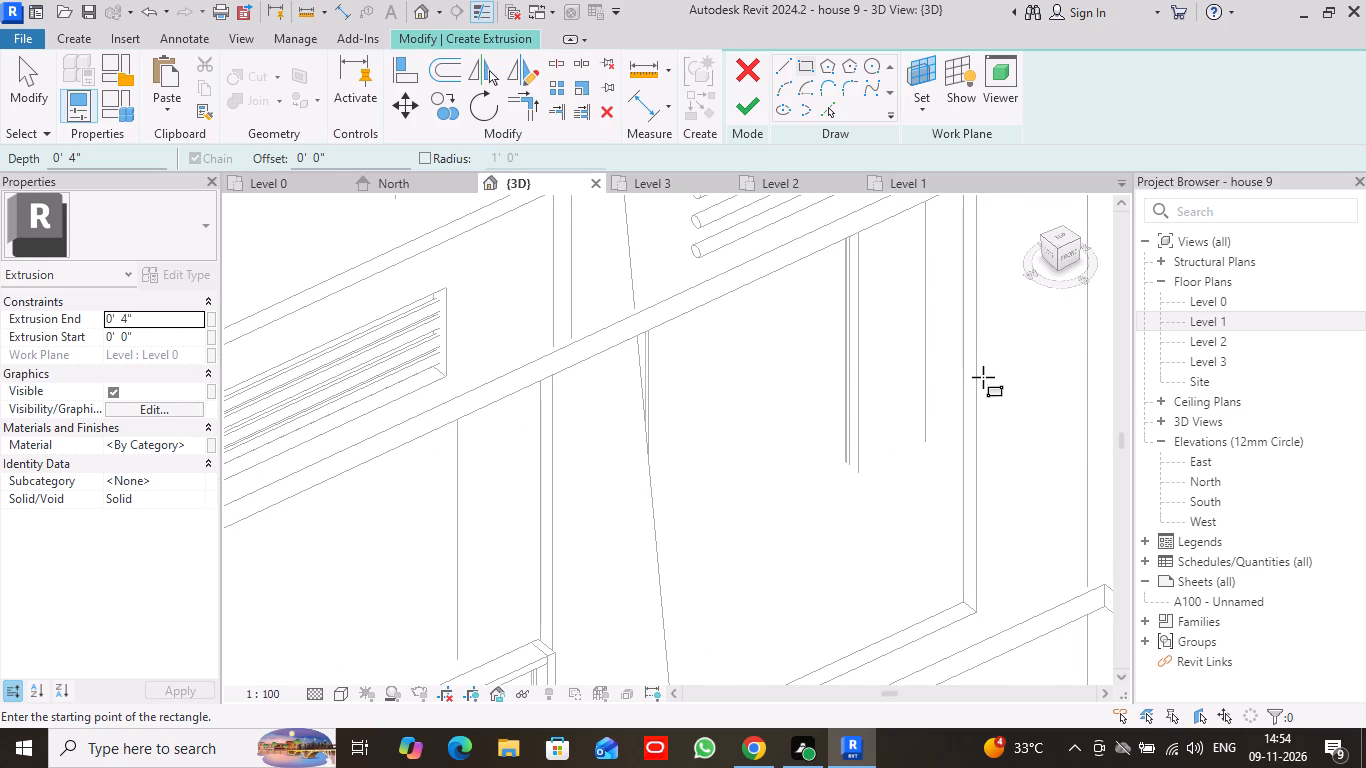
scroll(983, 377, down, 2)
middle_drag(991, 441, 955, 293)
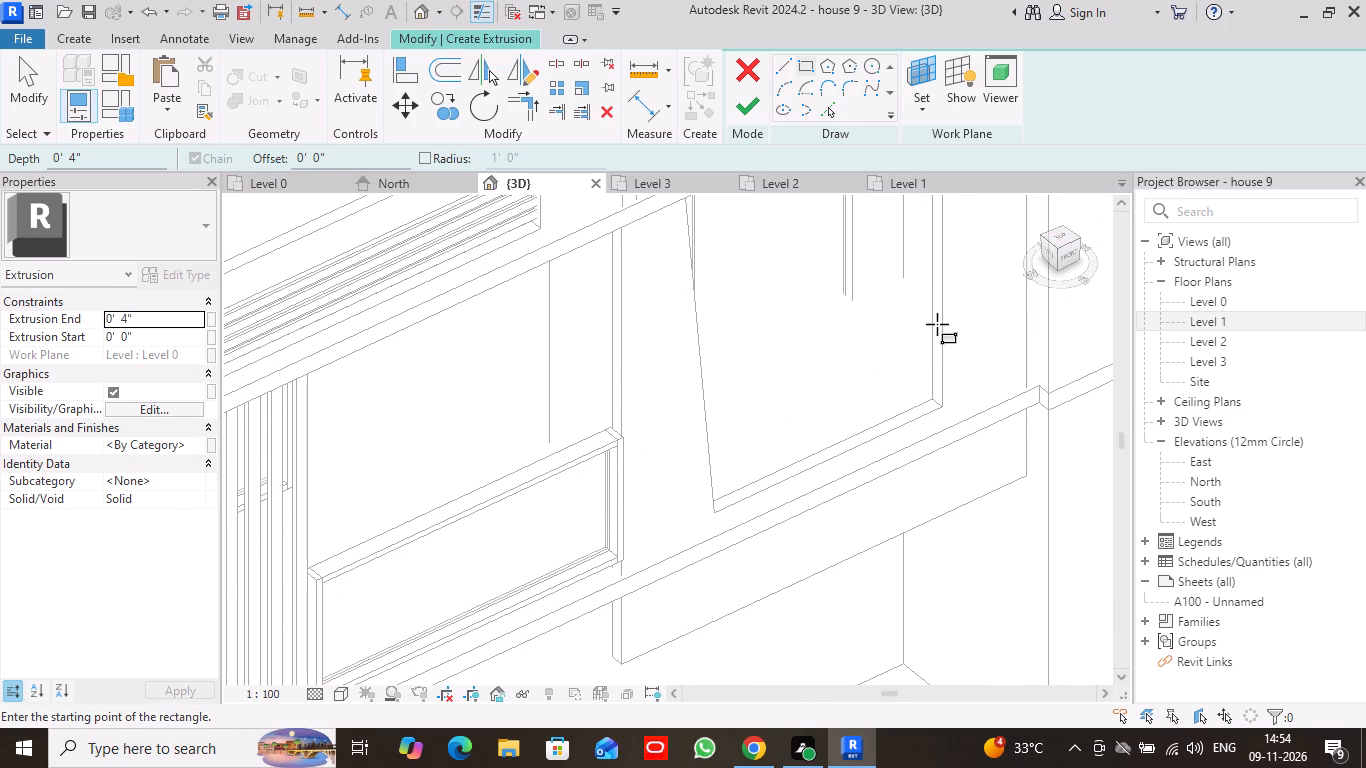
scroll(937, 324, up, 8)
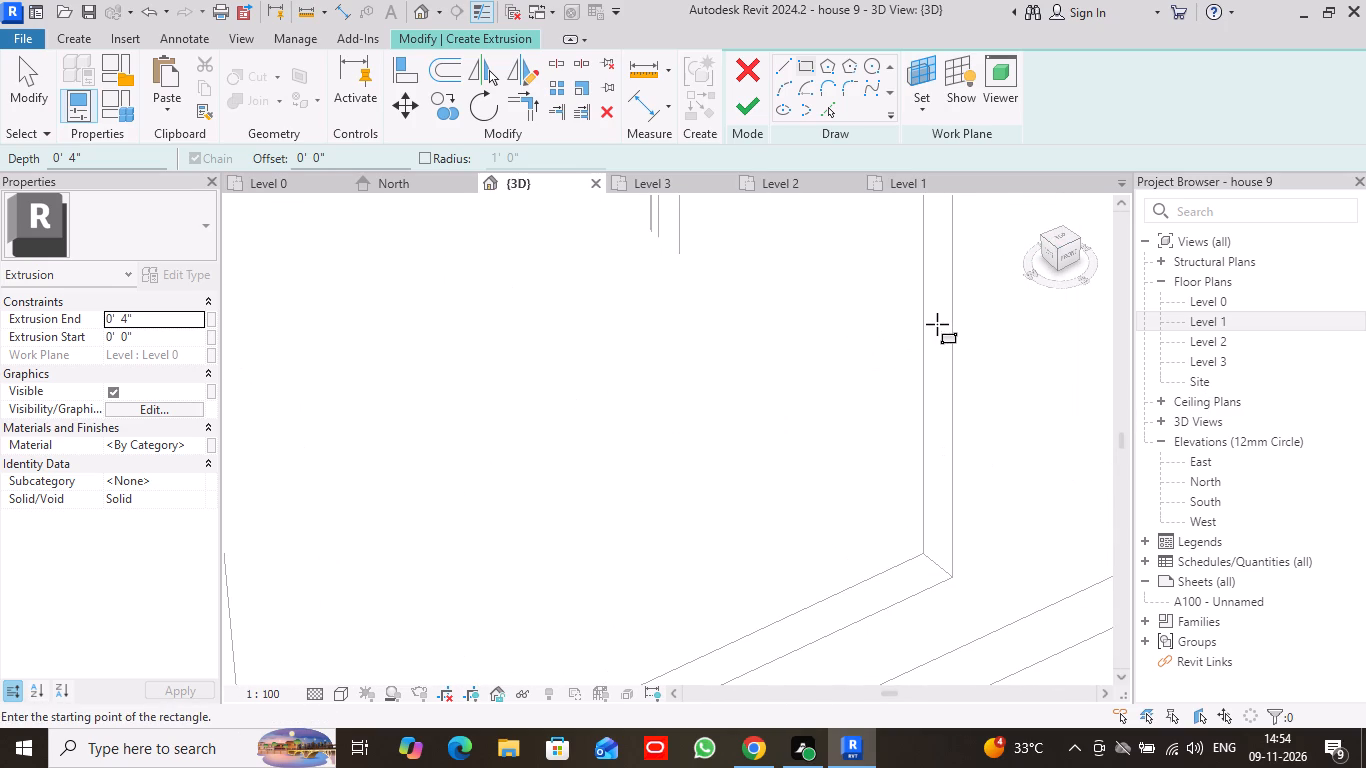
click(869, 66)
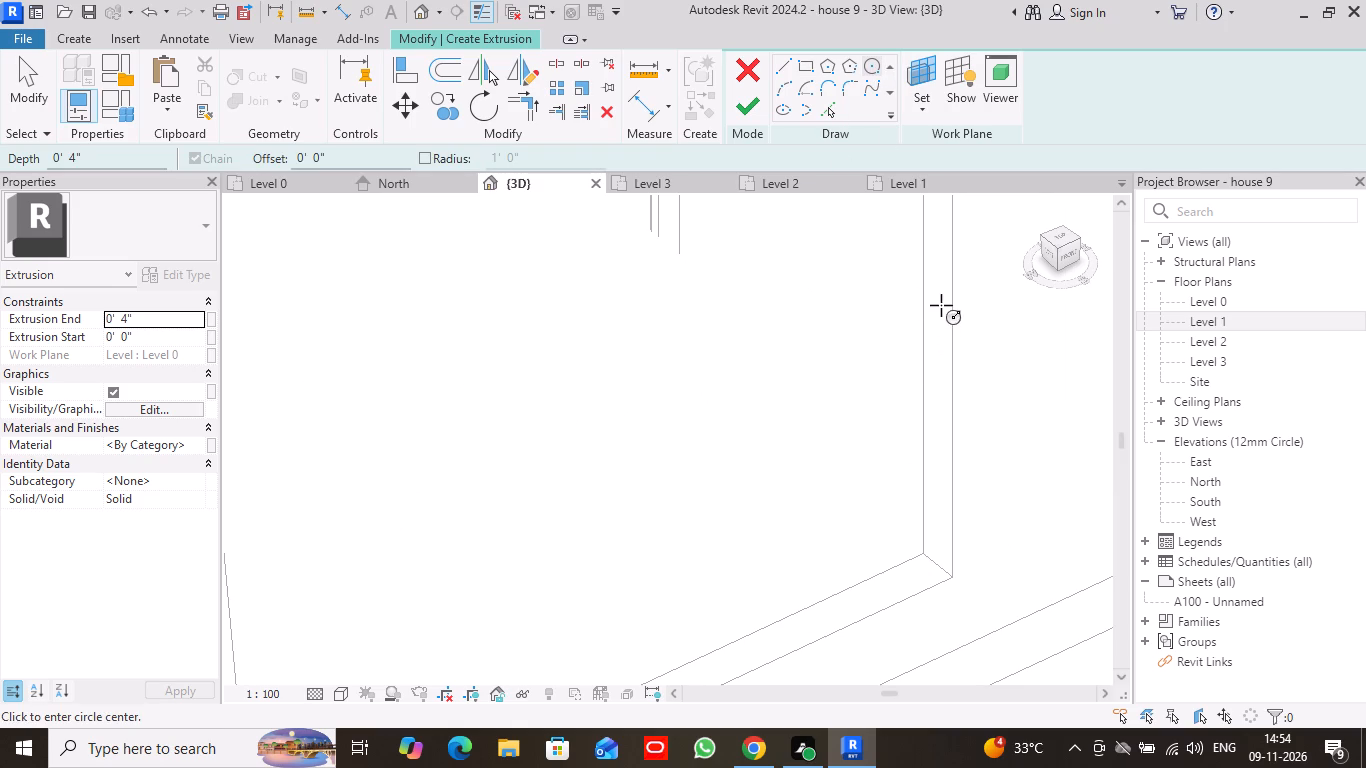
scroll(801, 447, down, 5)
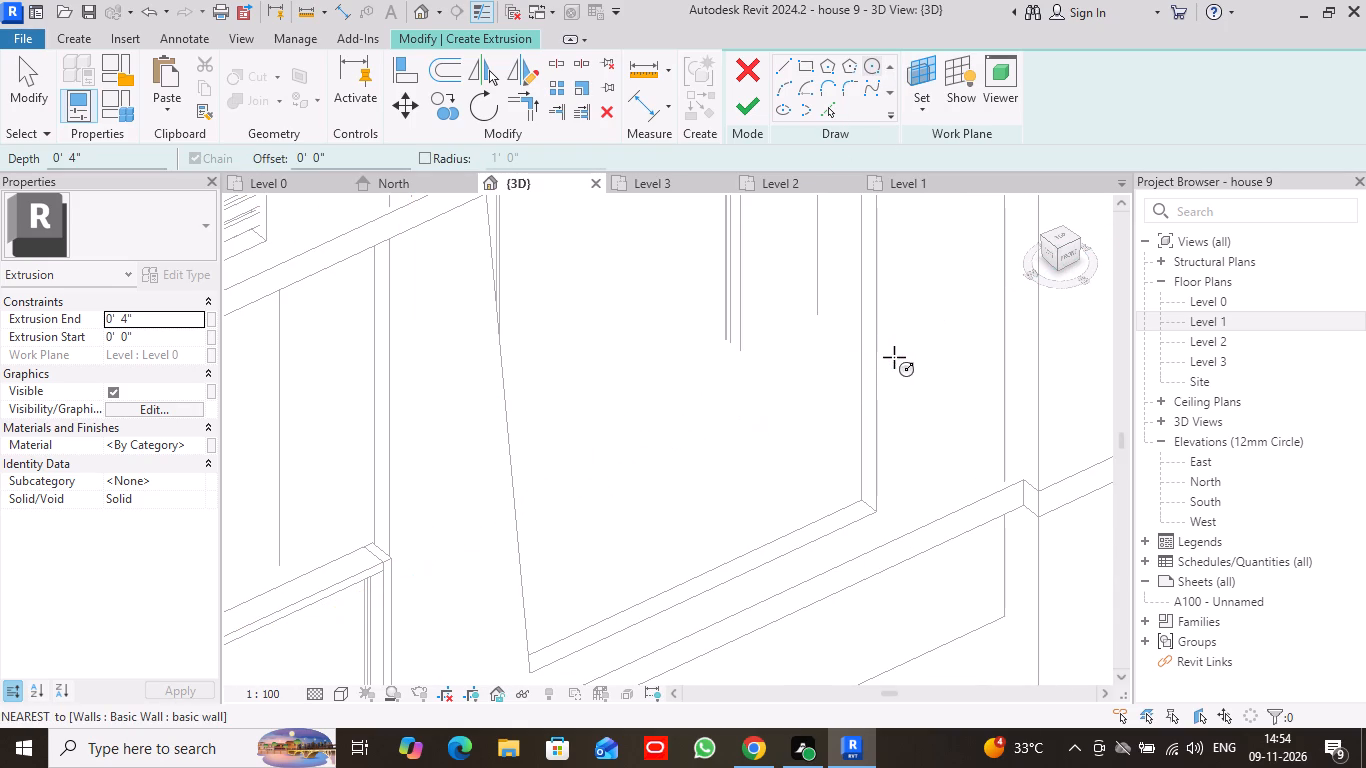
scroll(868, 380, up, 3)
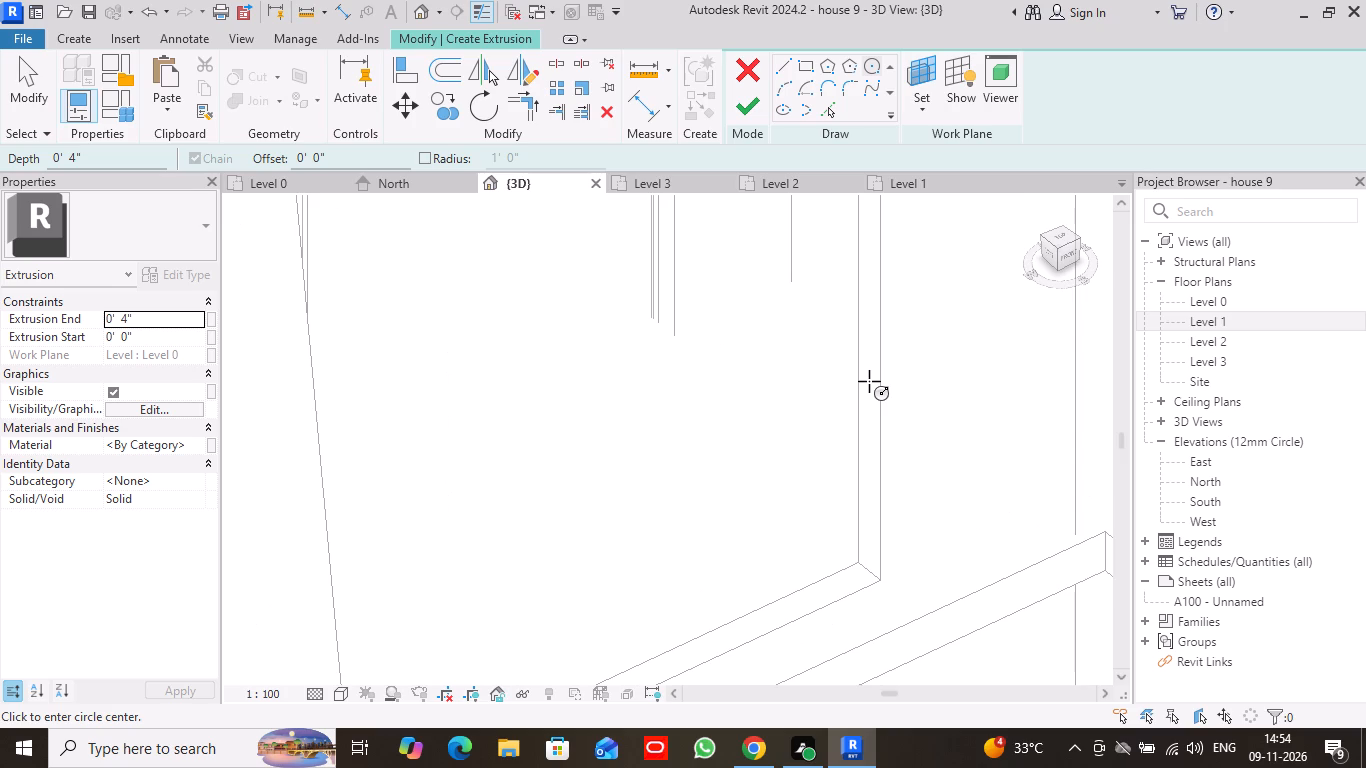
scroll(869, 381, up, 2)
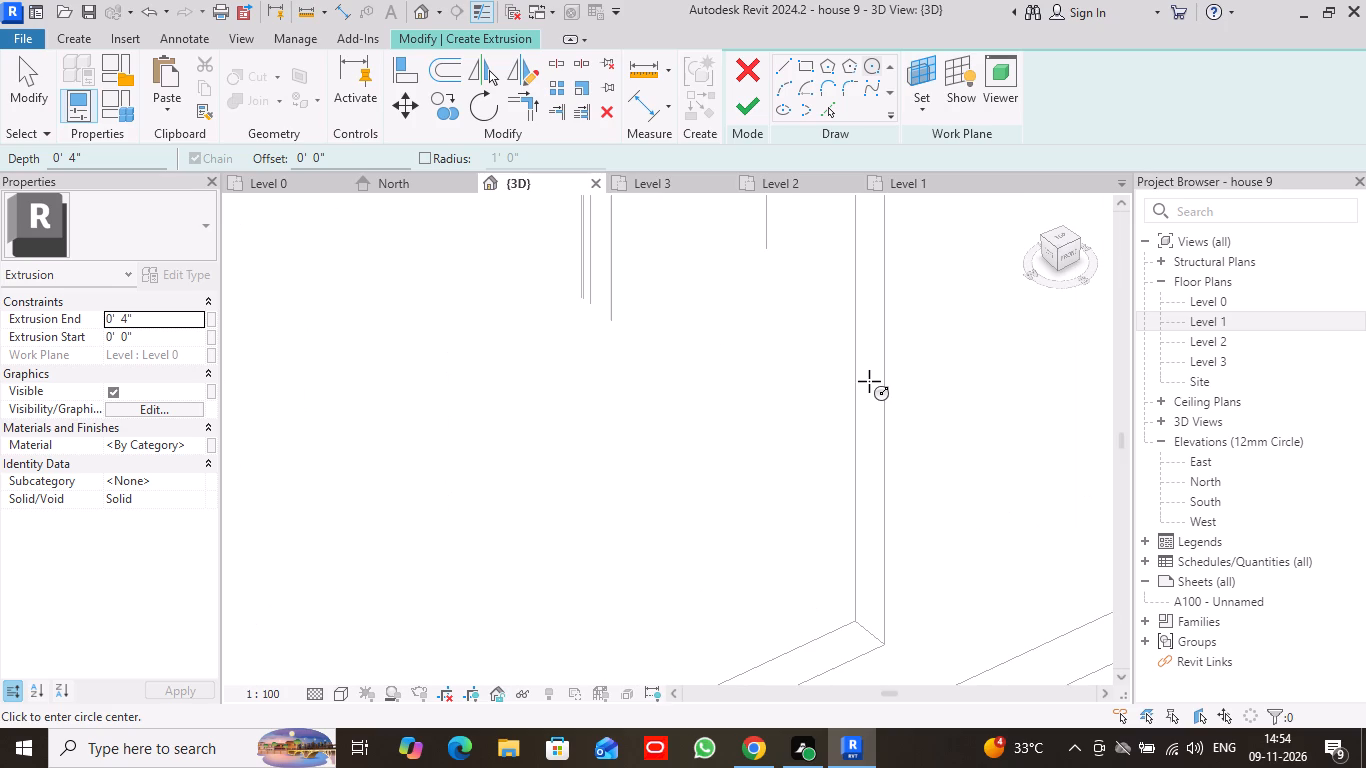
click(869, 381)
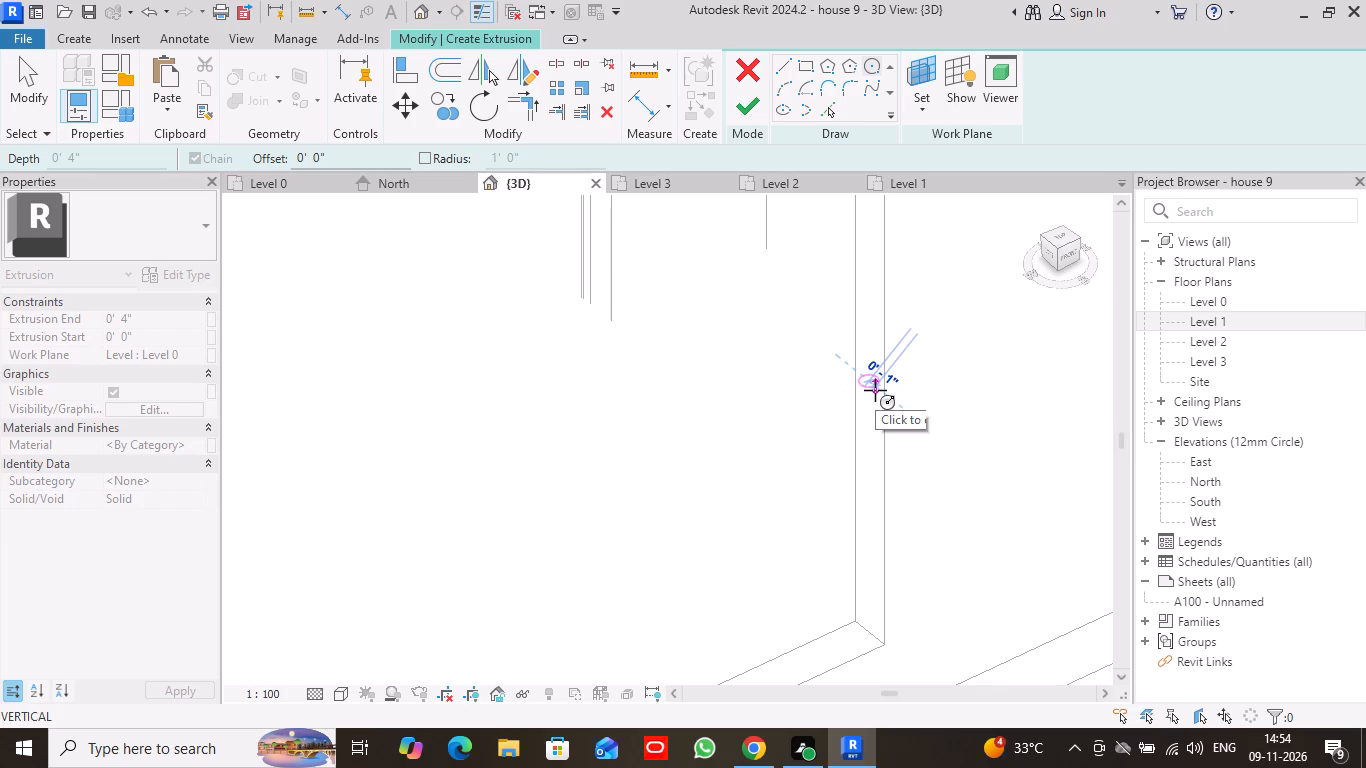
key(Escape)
Set the extrusion's work plane to the wall's inner side face at the straight vertical edge of the tall front opening.
click(923, 109)
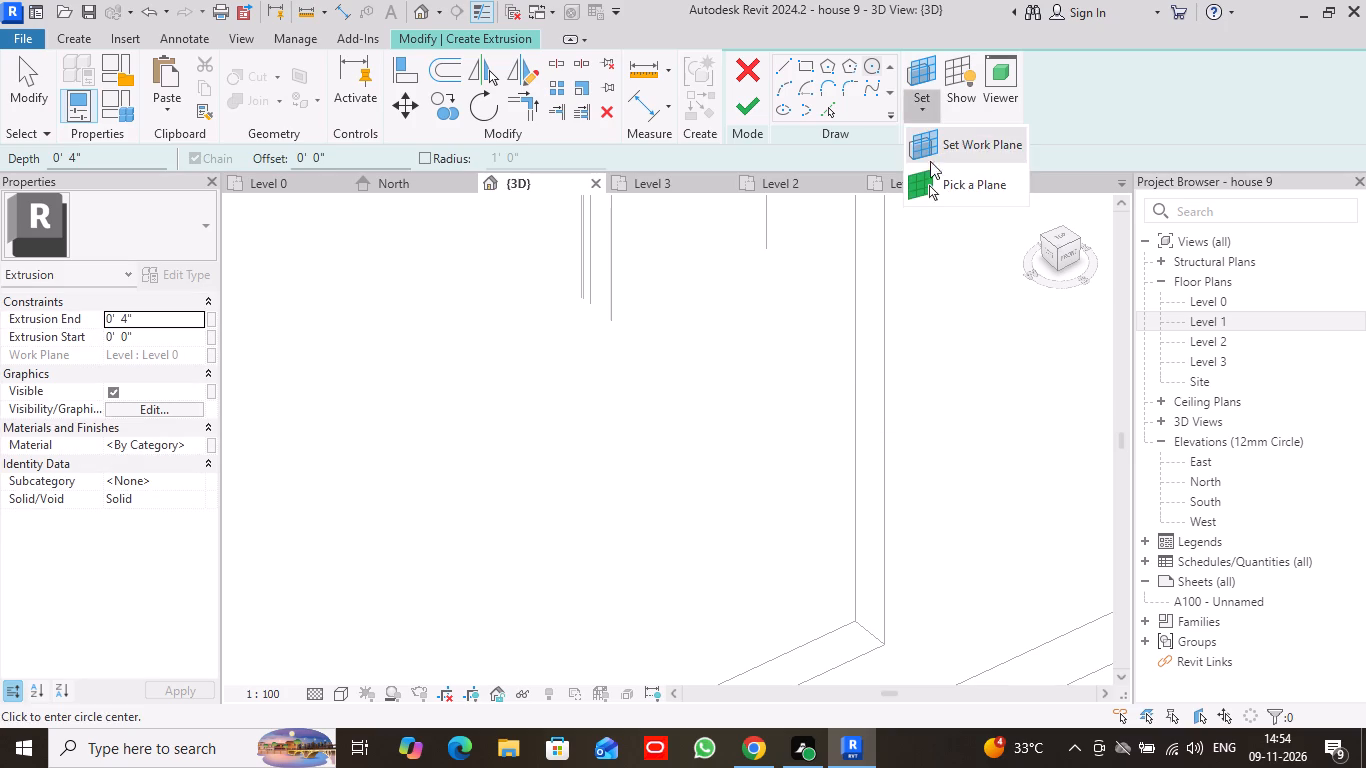
click(966, 187)
click(867, 345)
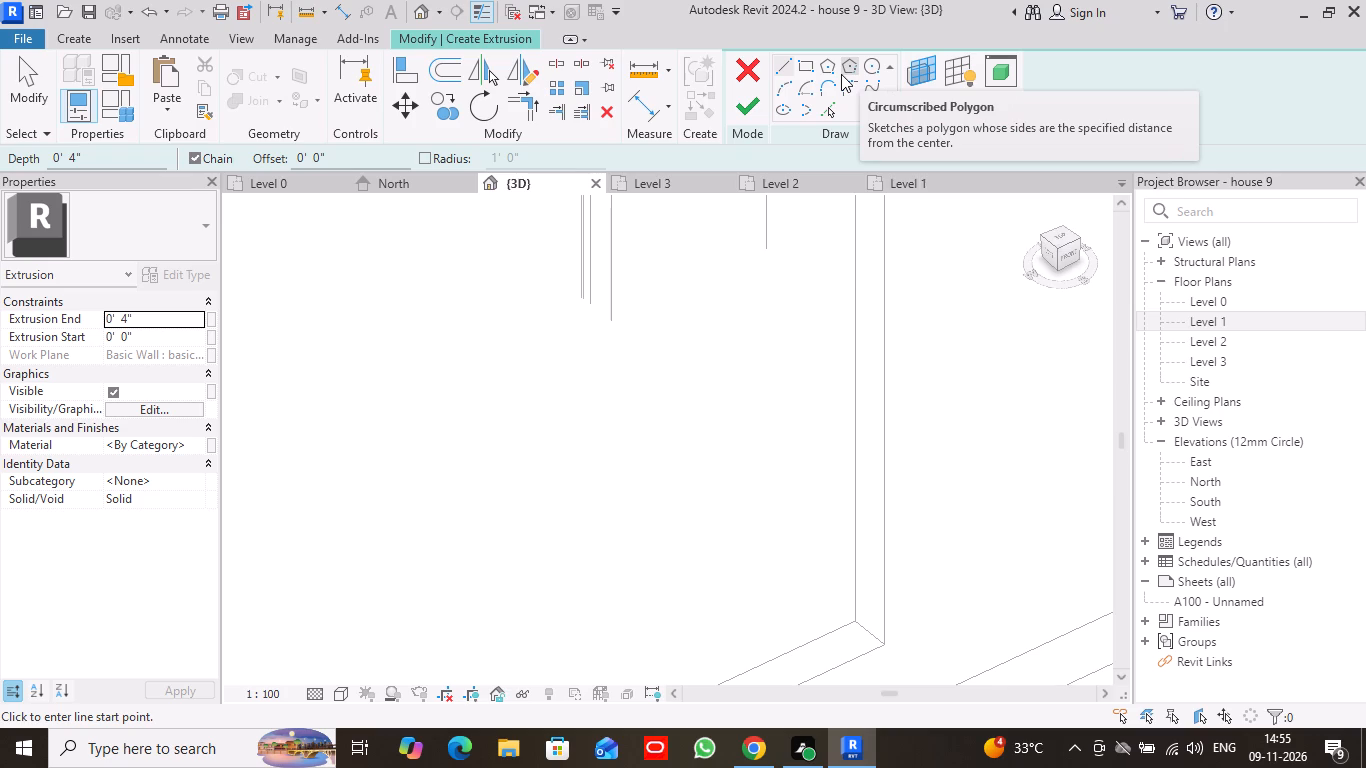
Sketch four circles of about 1" radius in a vertical row down the centre of the opening's inner side face.
click(869, 67)
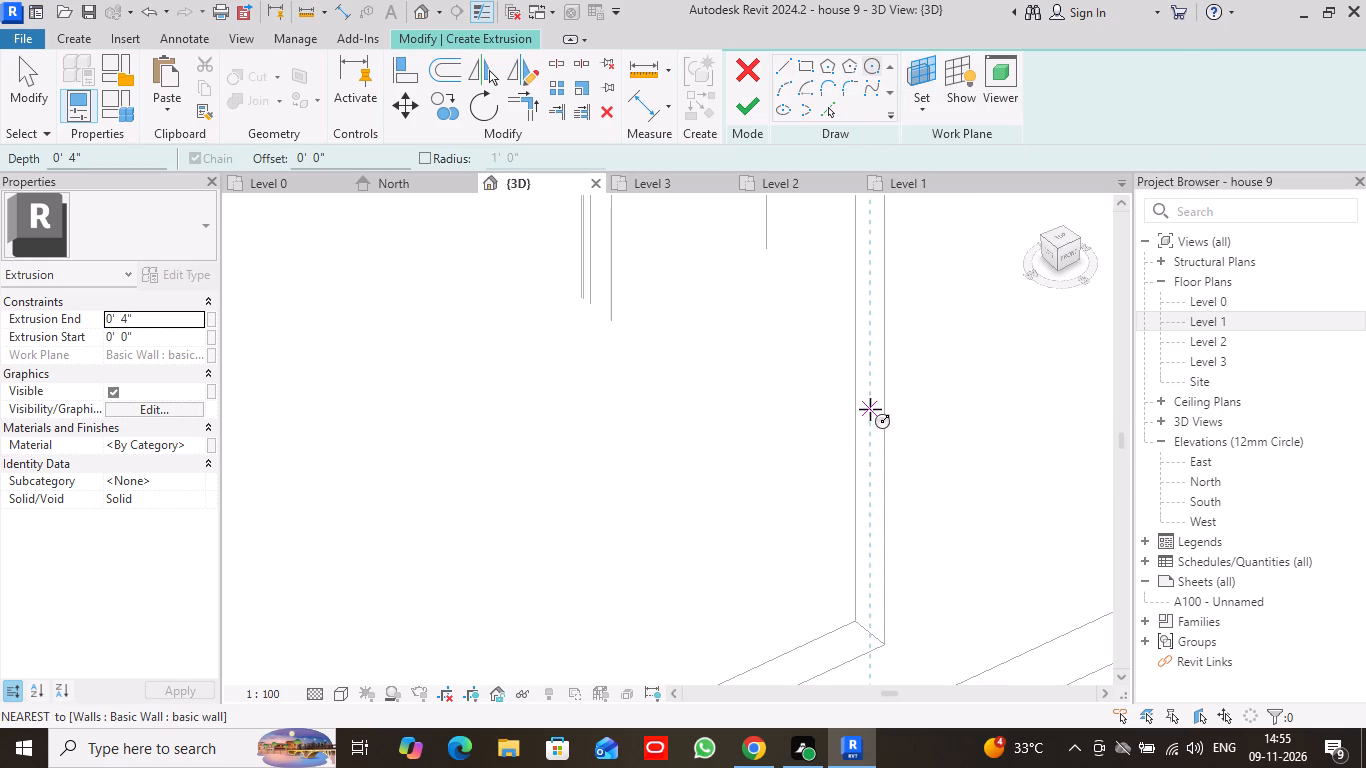
scroll(870, 409, up, 3)
scroll(871, 406, down, 12)
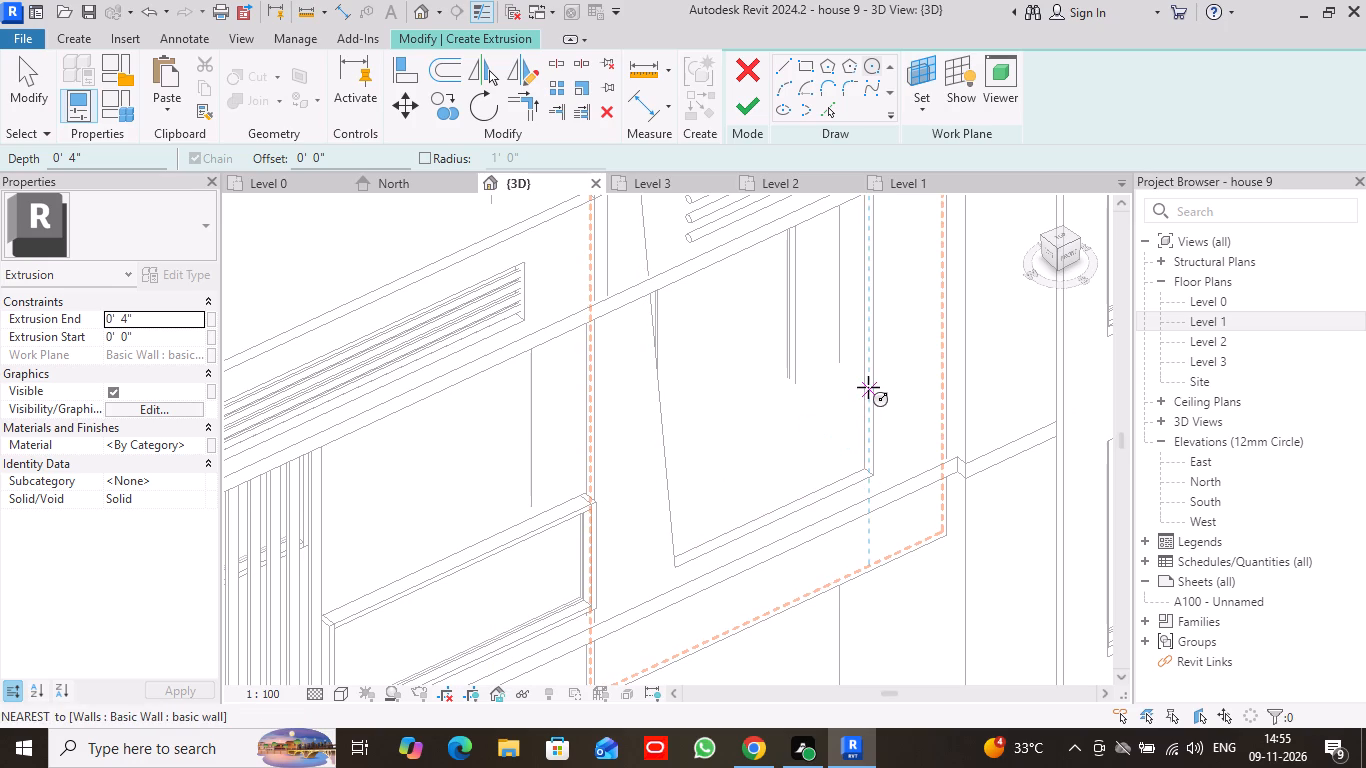
scroll(865, 396, up, 8)
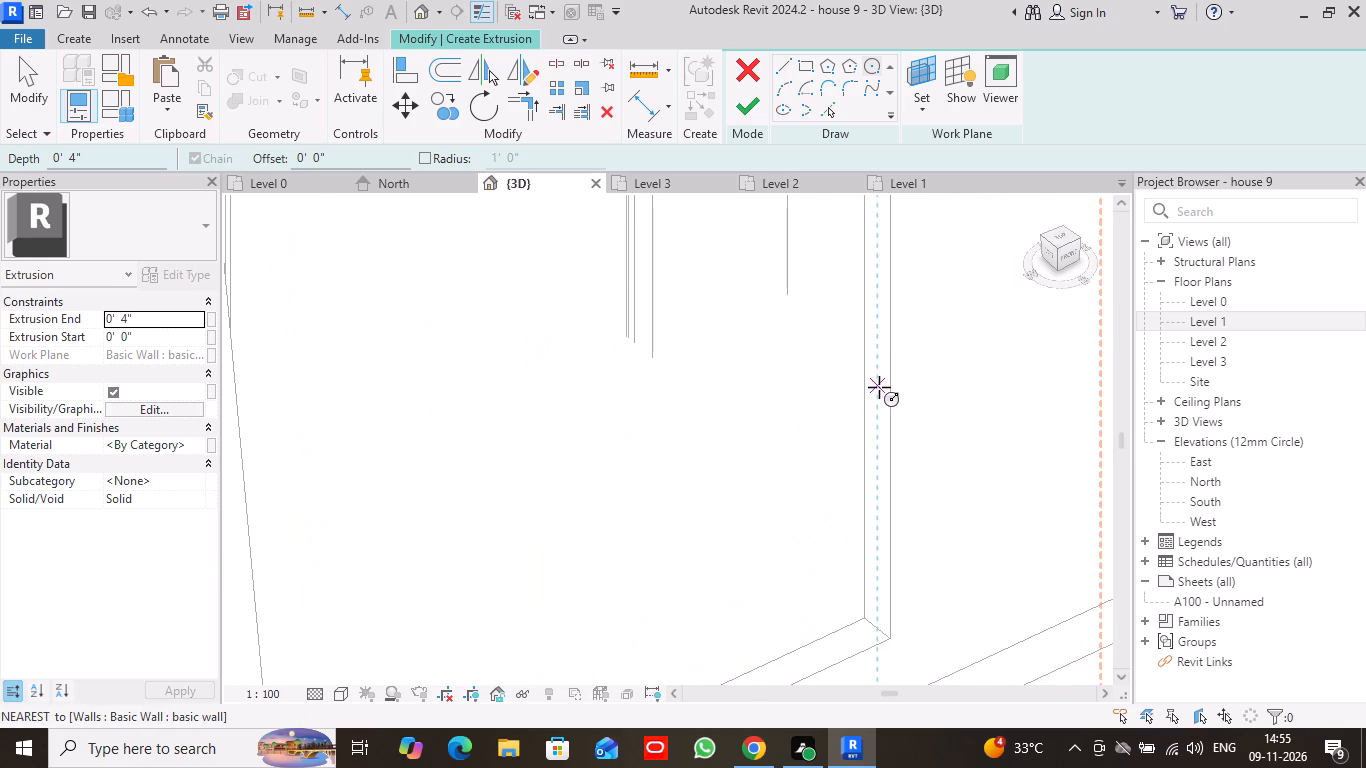
click(877, 390)
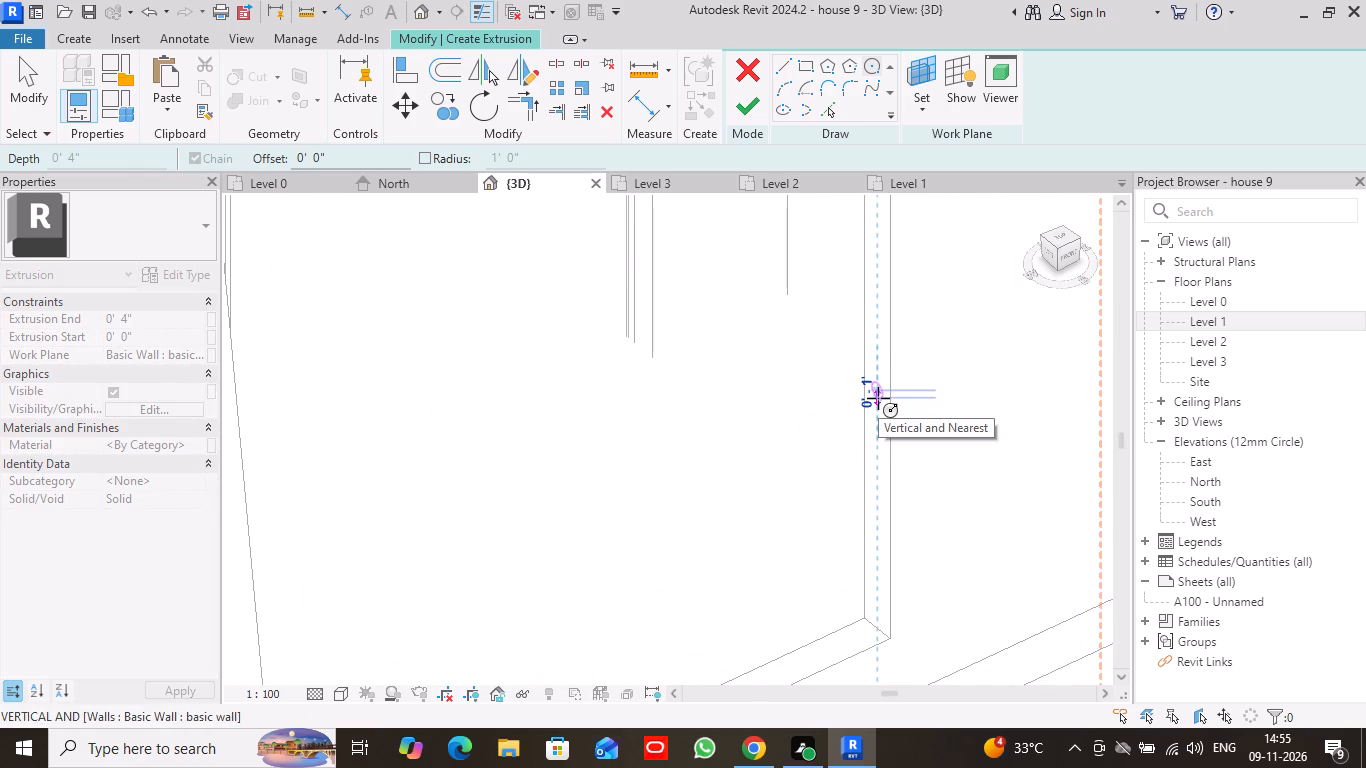
click(878, 399)
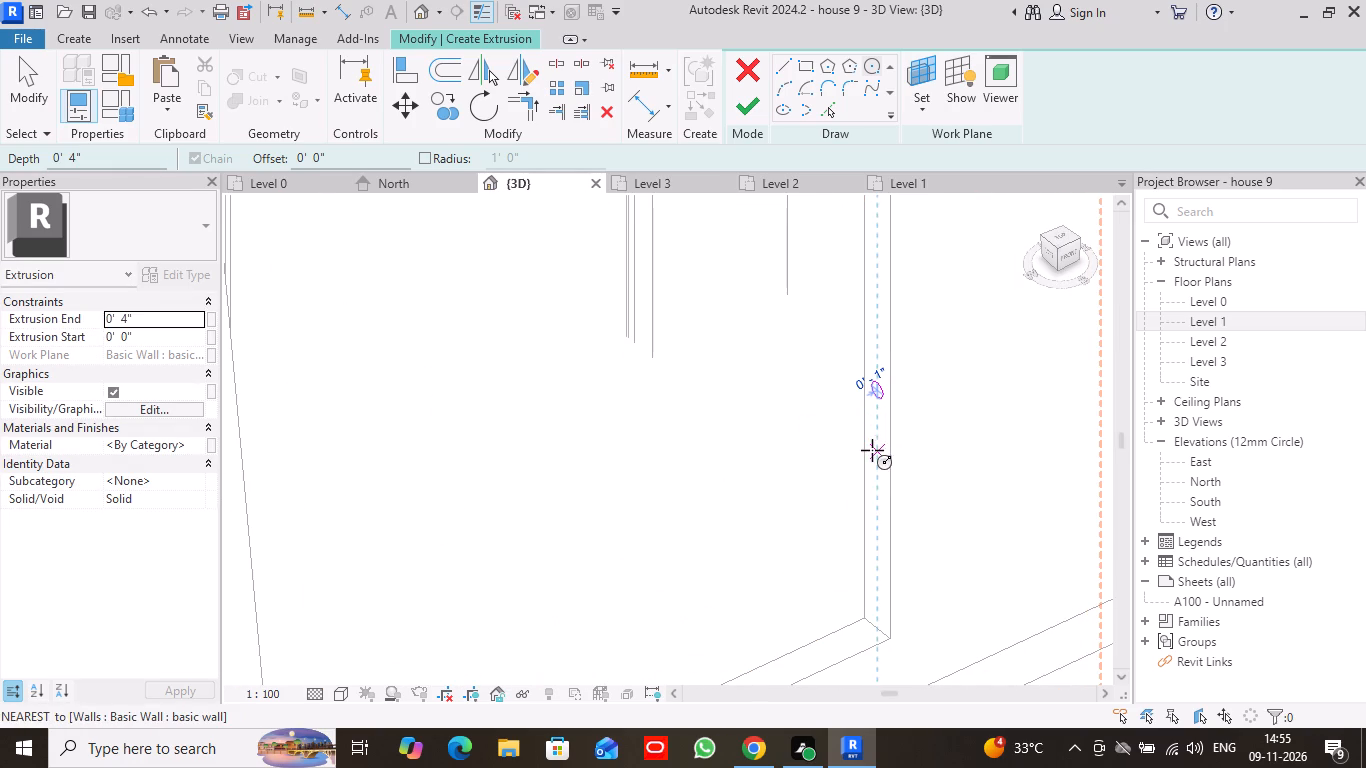
click(878, 437)
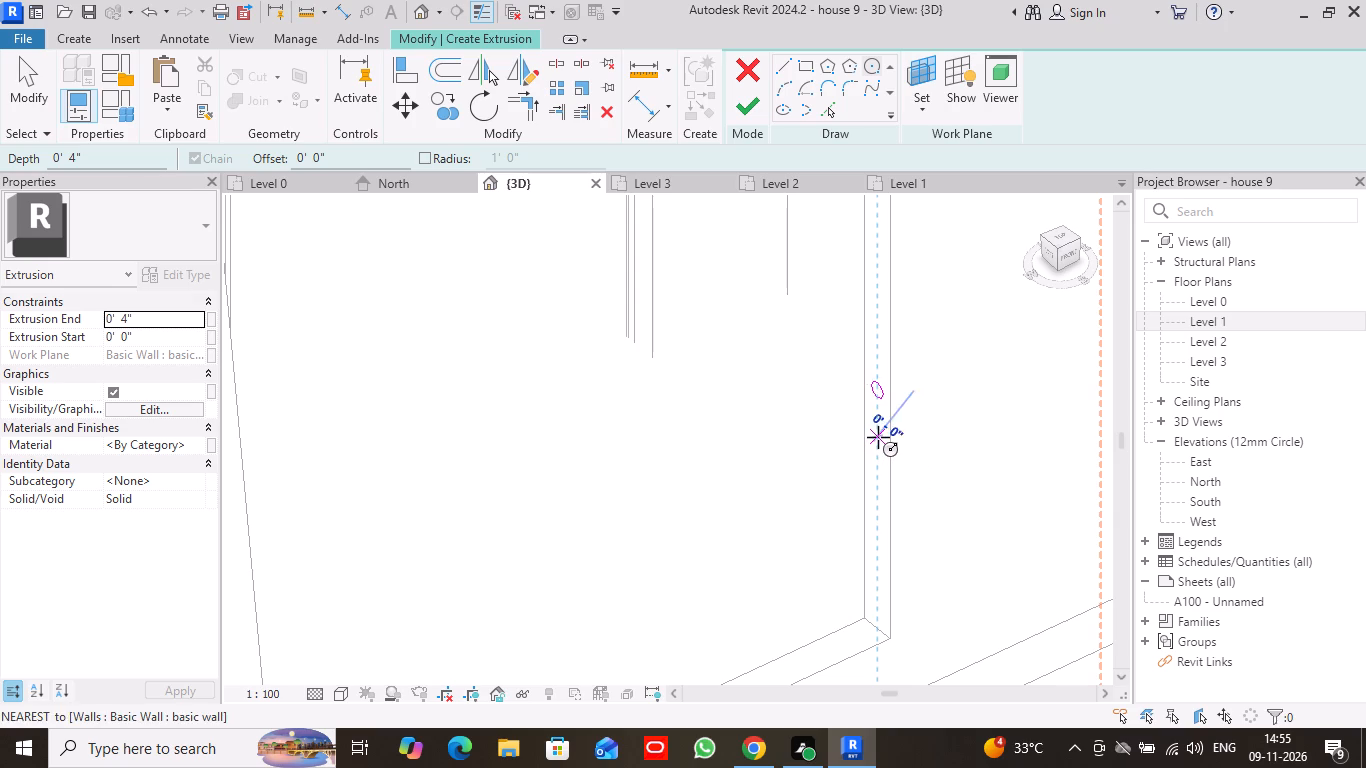
click(879, 443)
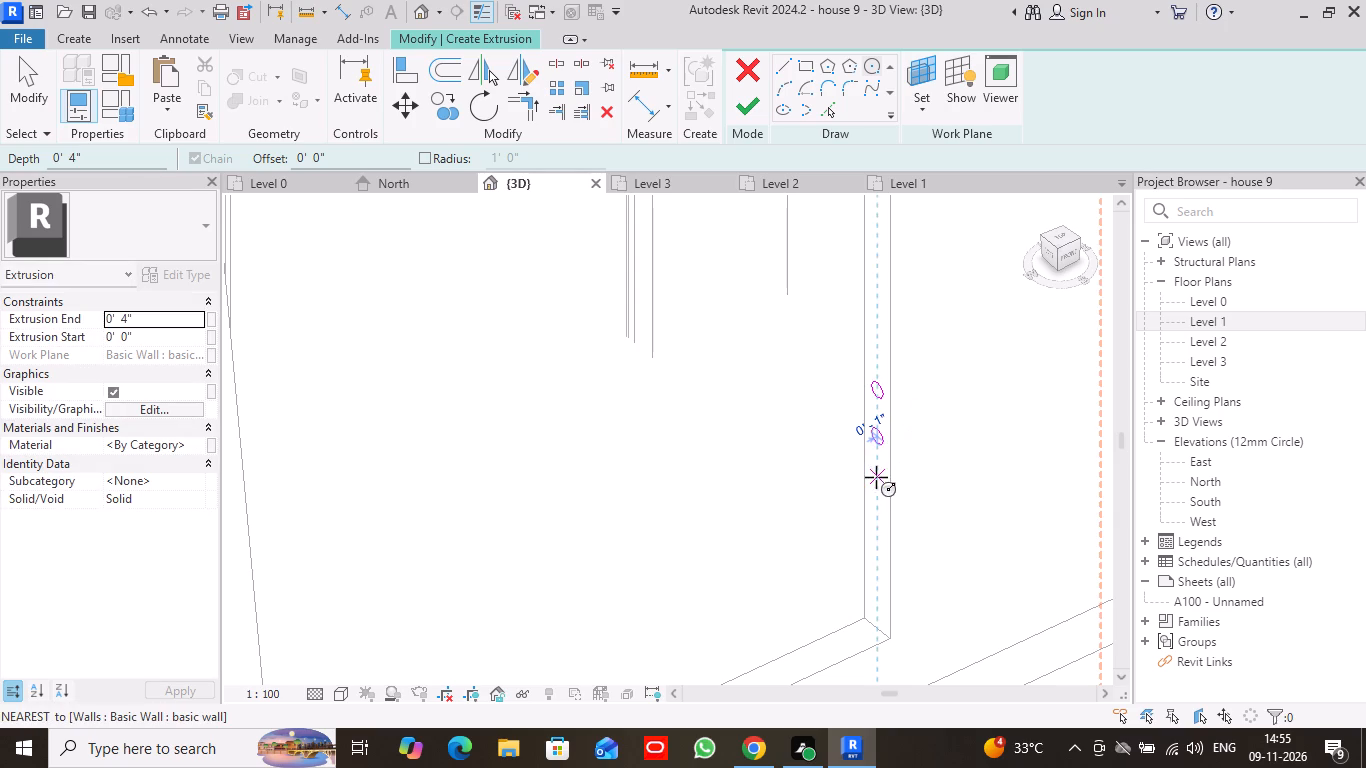
click(874, 477)
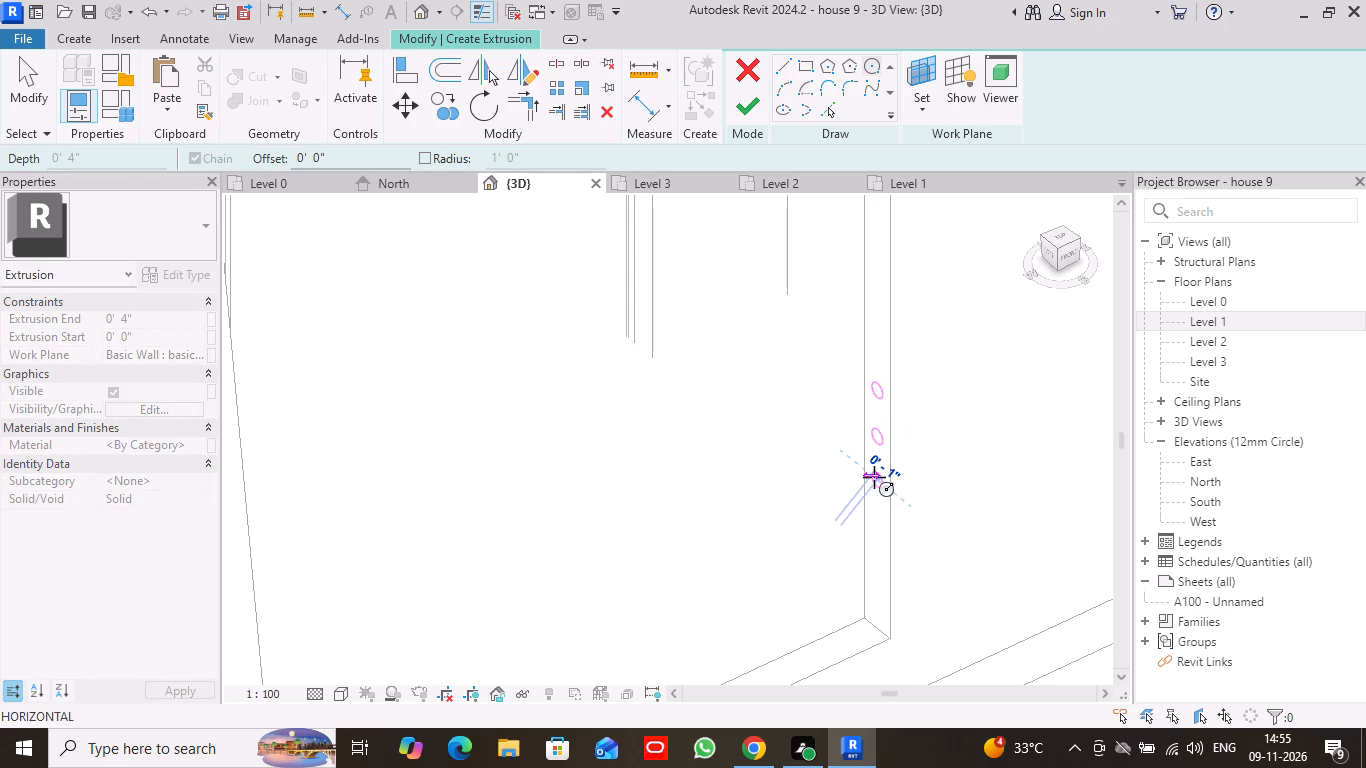
click(876, 485)
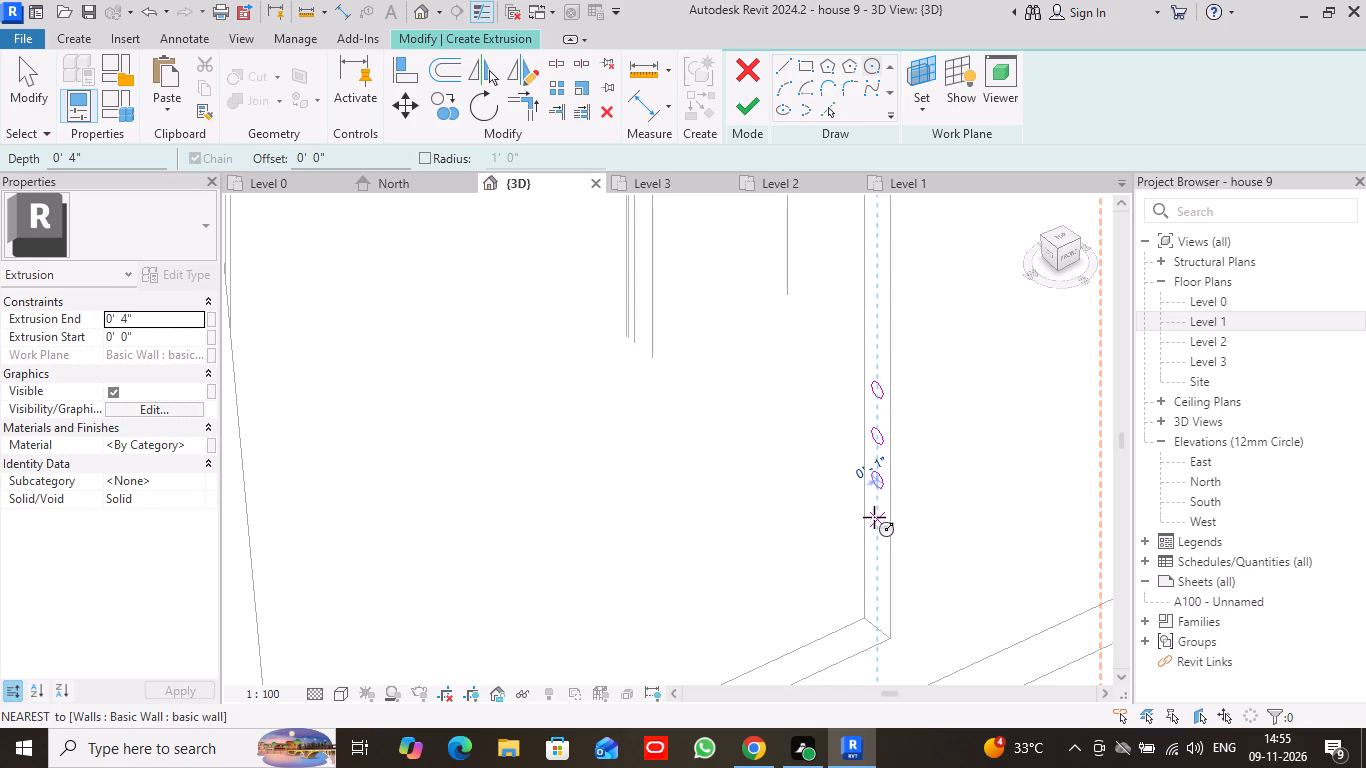
click(874, 515)
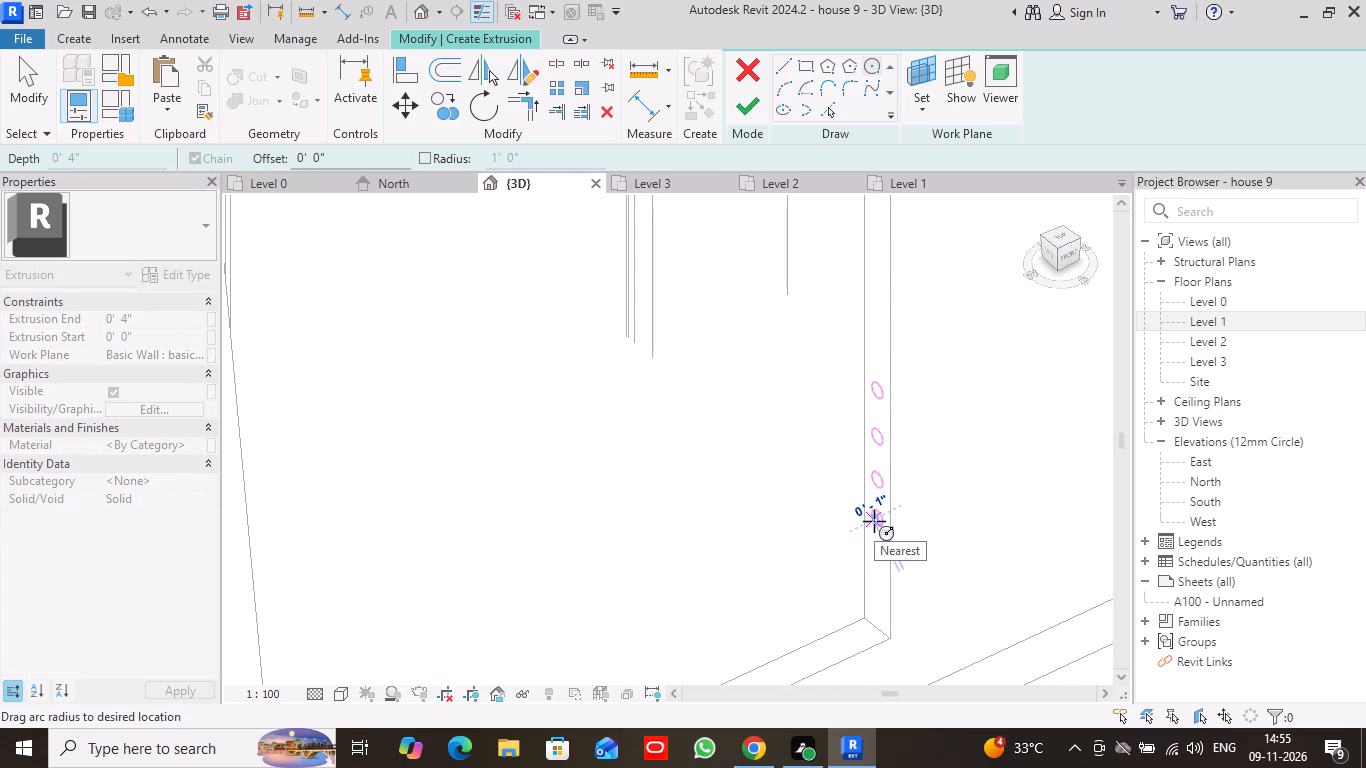
click(874, 521)
Add two more circles of about 1" radius below the row, continuing down to near the opening's bottom corner.
scroll(871, 577, up, 5)
middle_drag(872, 553, 872, 544)
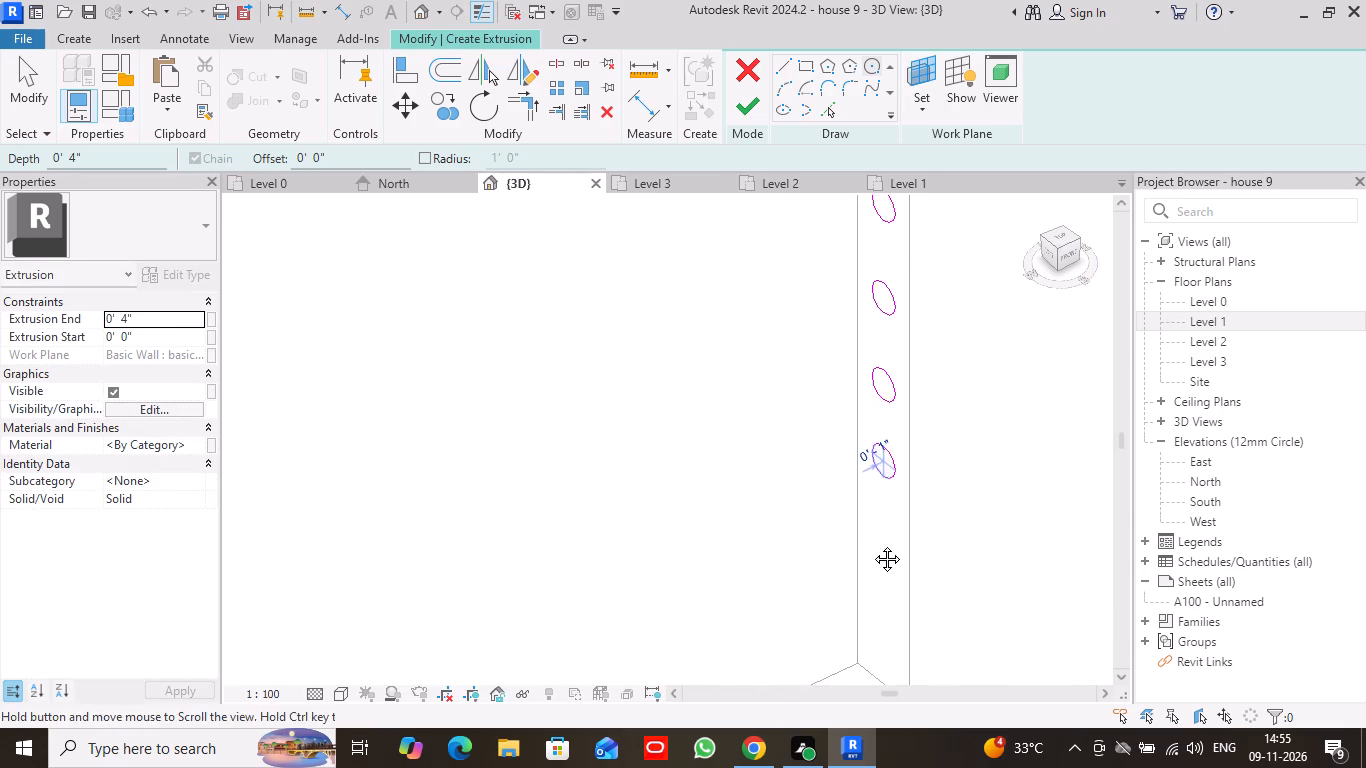
middle_drag(872, 544, 853, 495)
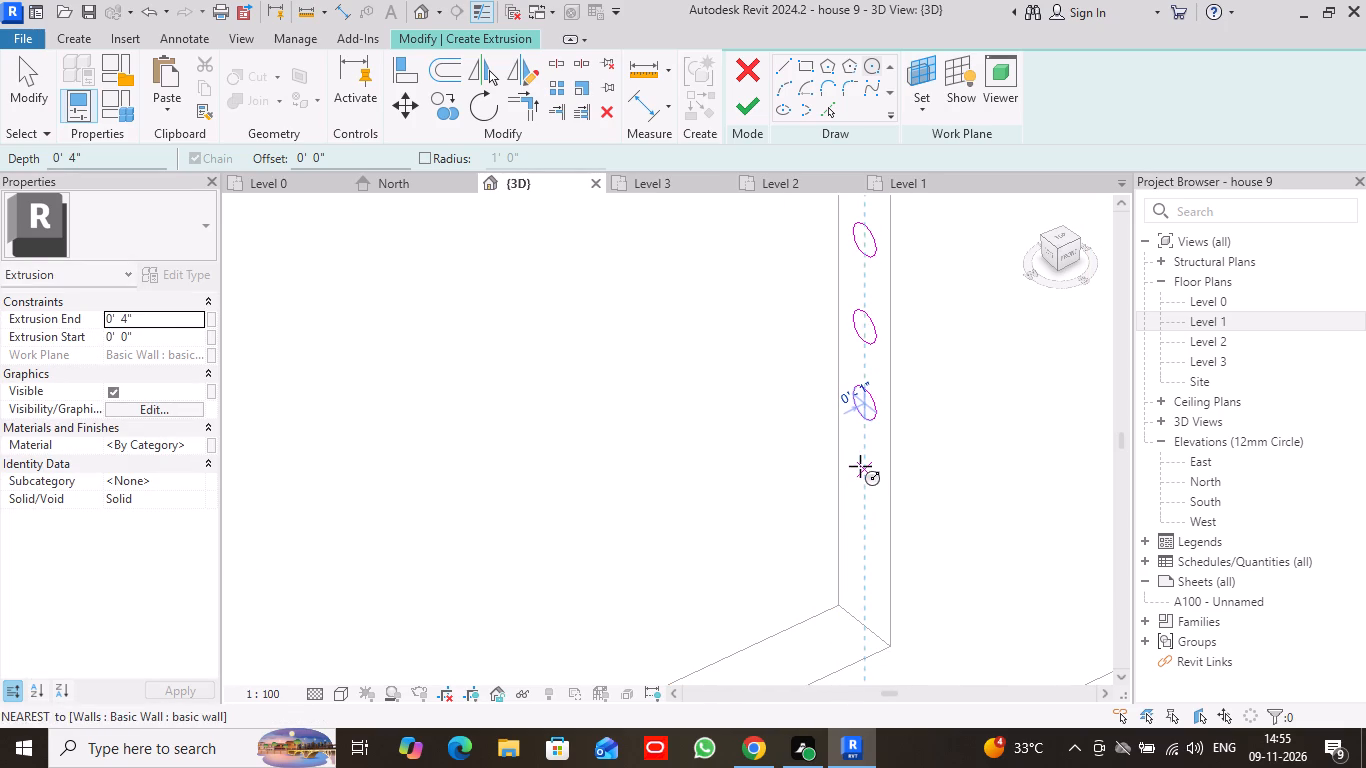
click(863, 467)
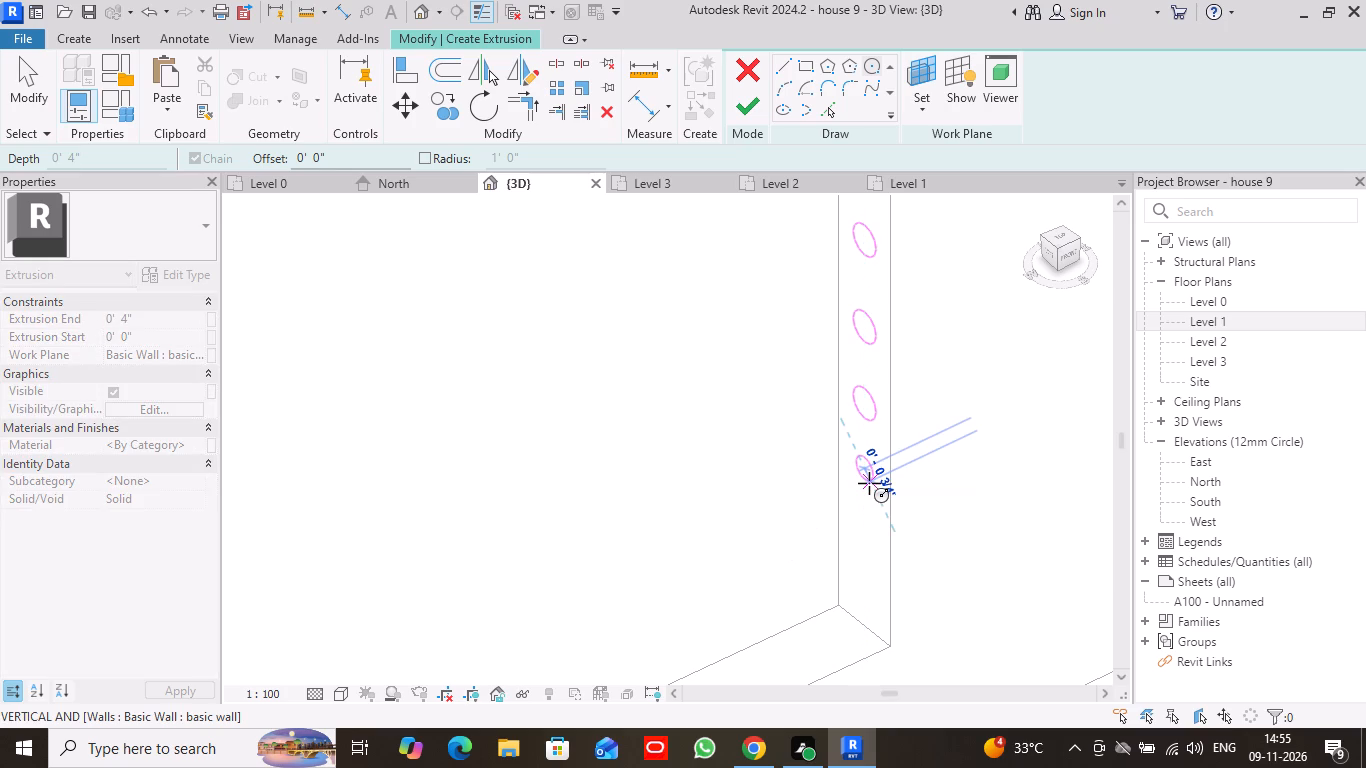
click(874, 487)
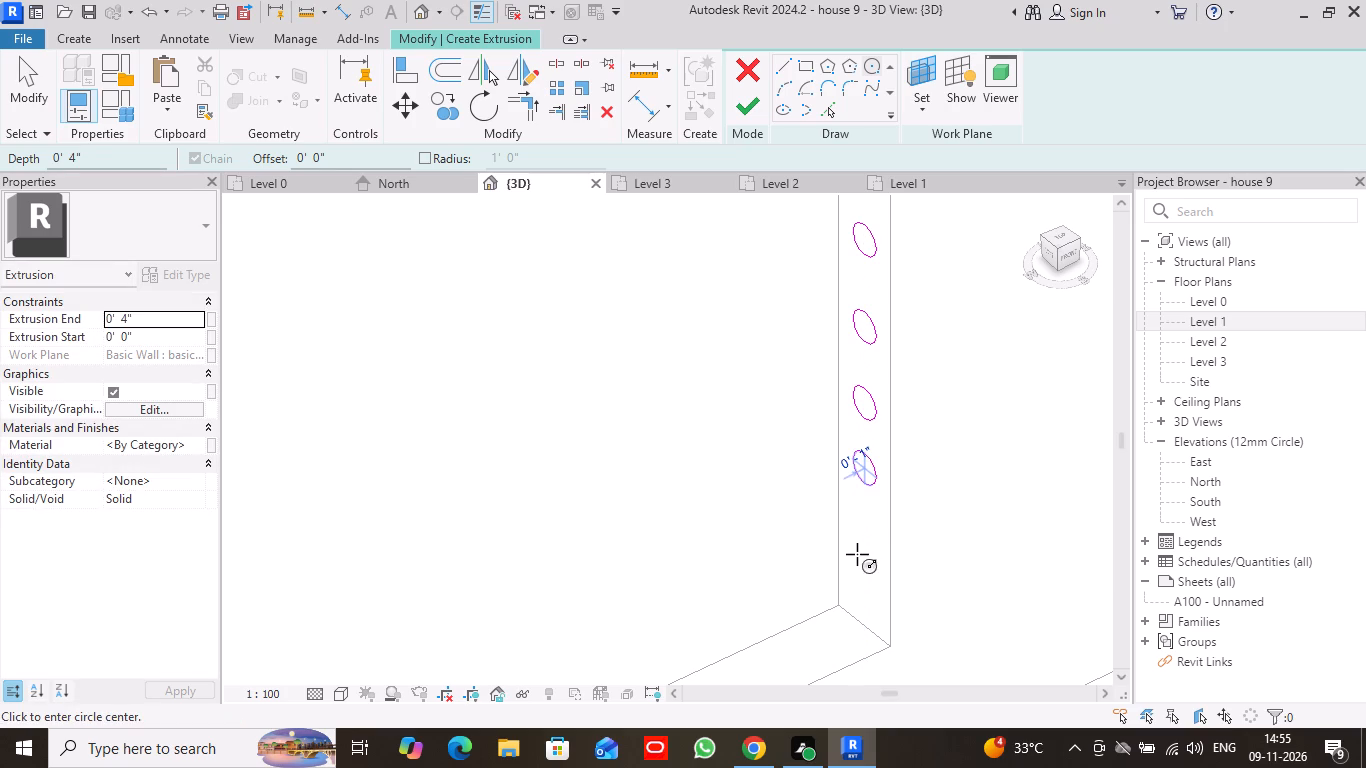
scroll(857, 554, down, 2)
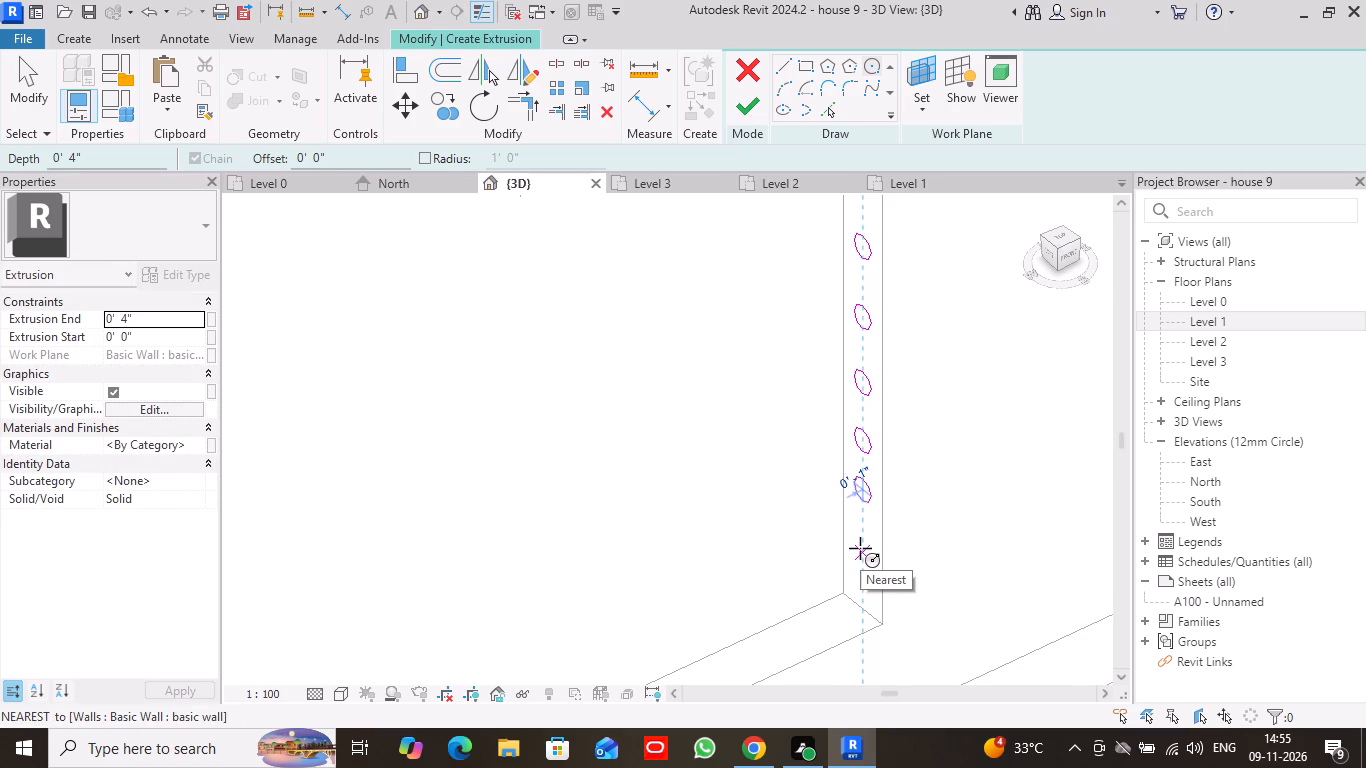
click(860, 548)
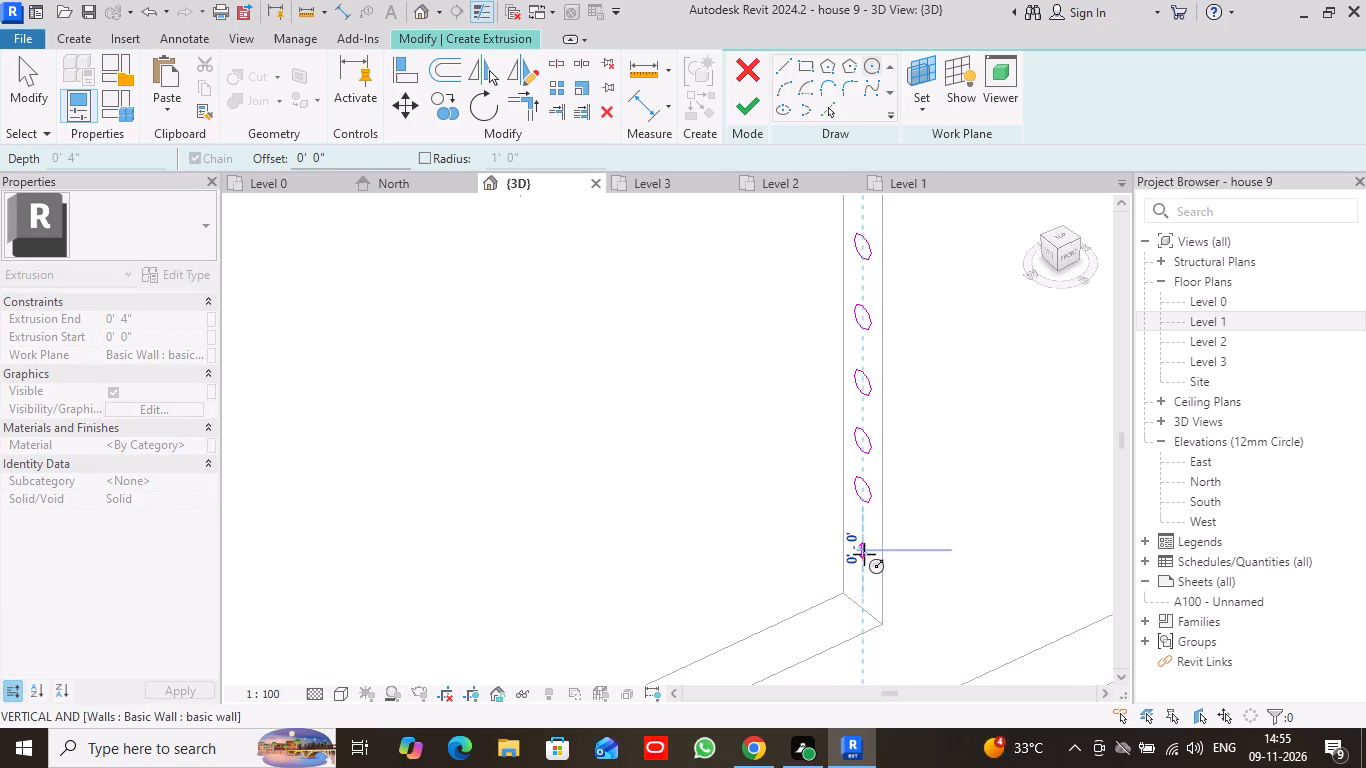
click(867, 559)
scroll(941, 497, down, 2)
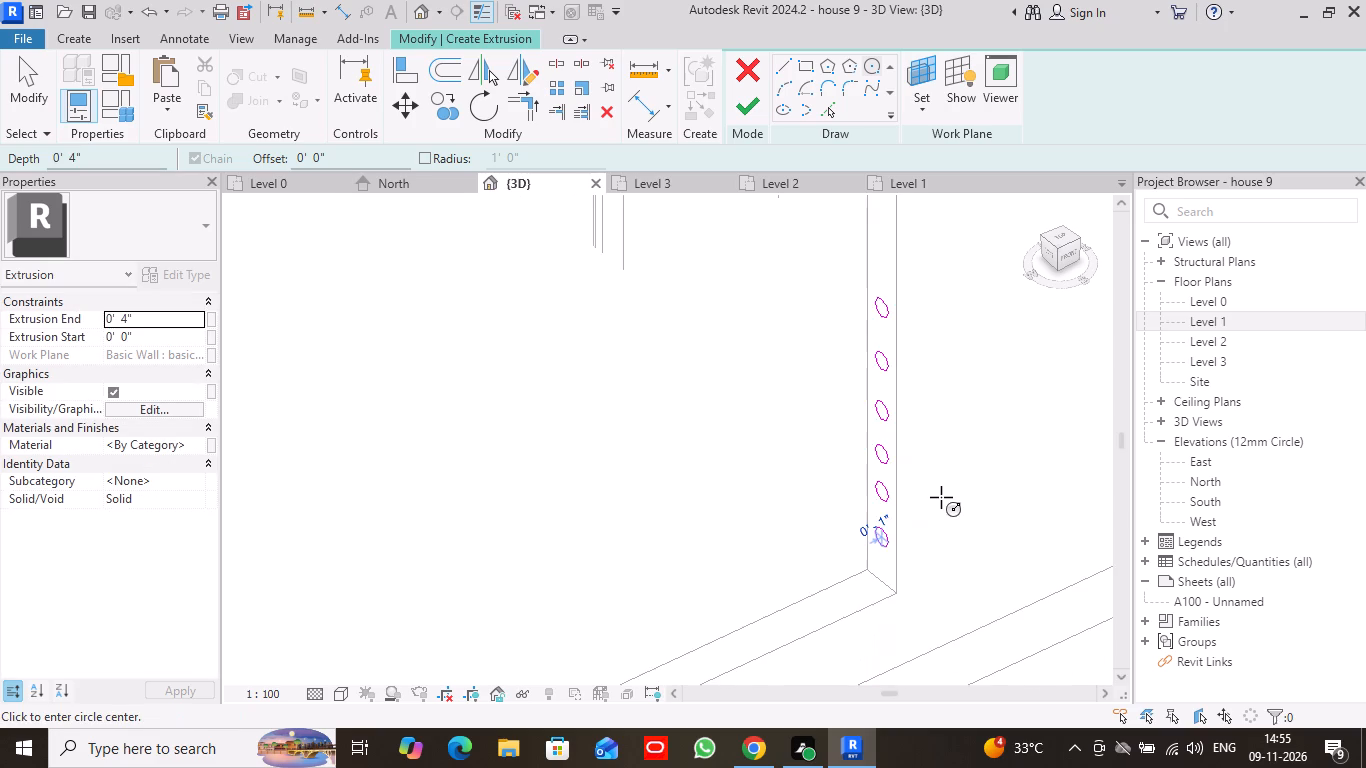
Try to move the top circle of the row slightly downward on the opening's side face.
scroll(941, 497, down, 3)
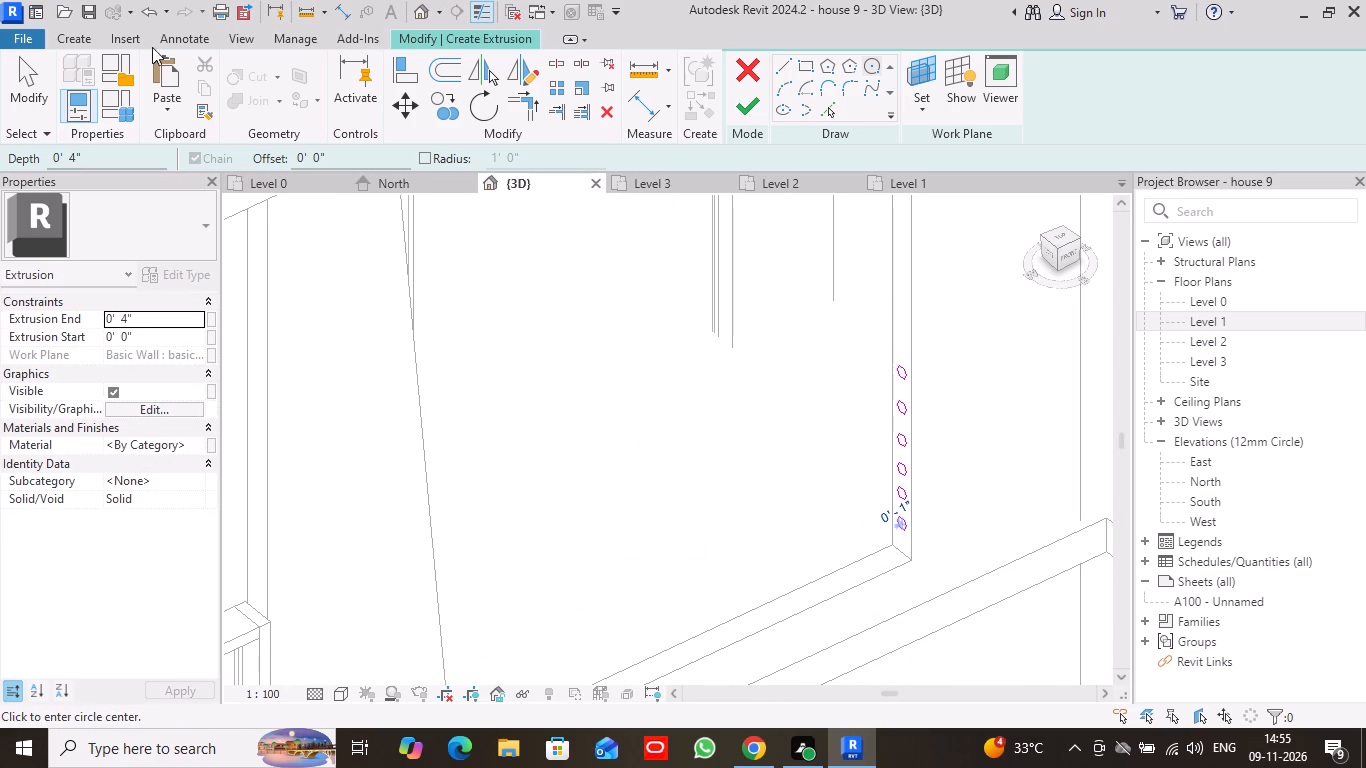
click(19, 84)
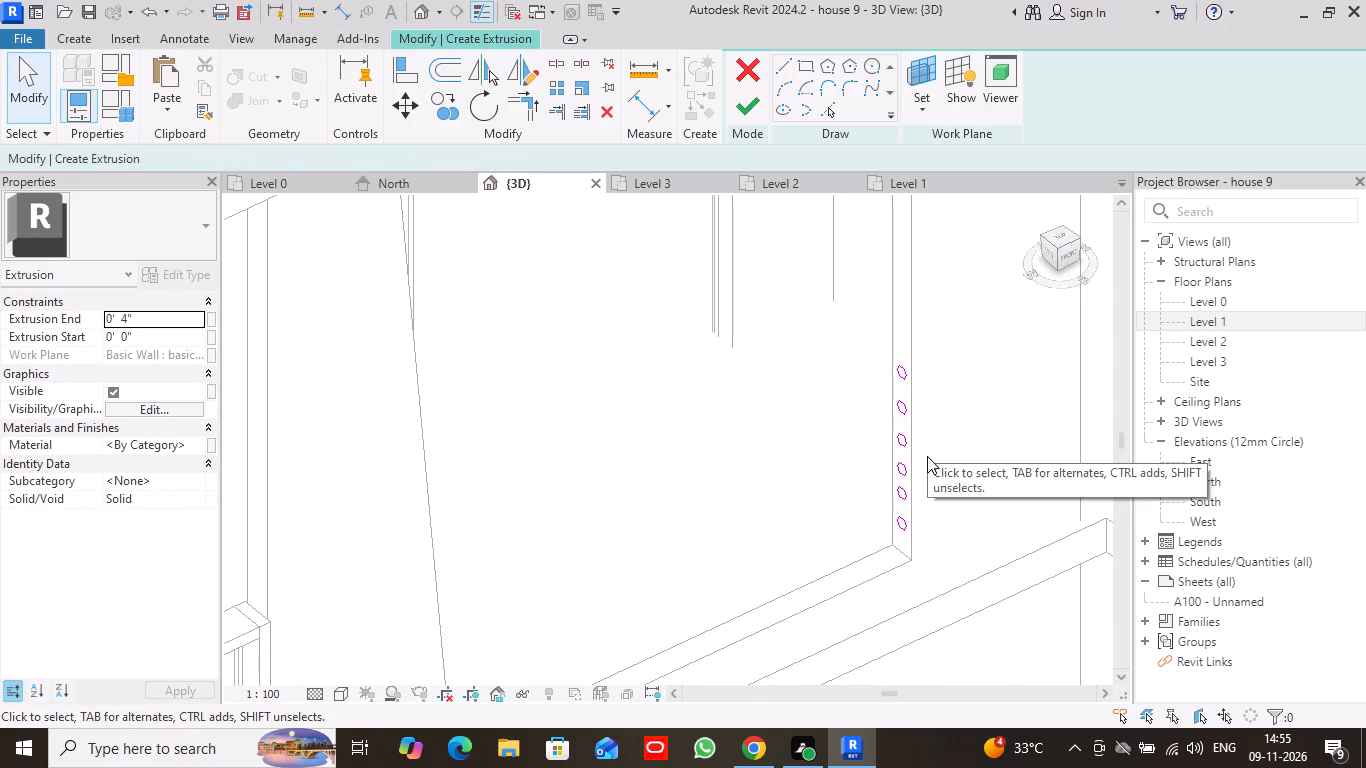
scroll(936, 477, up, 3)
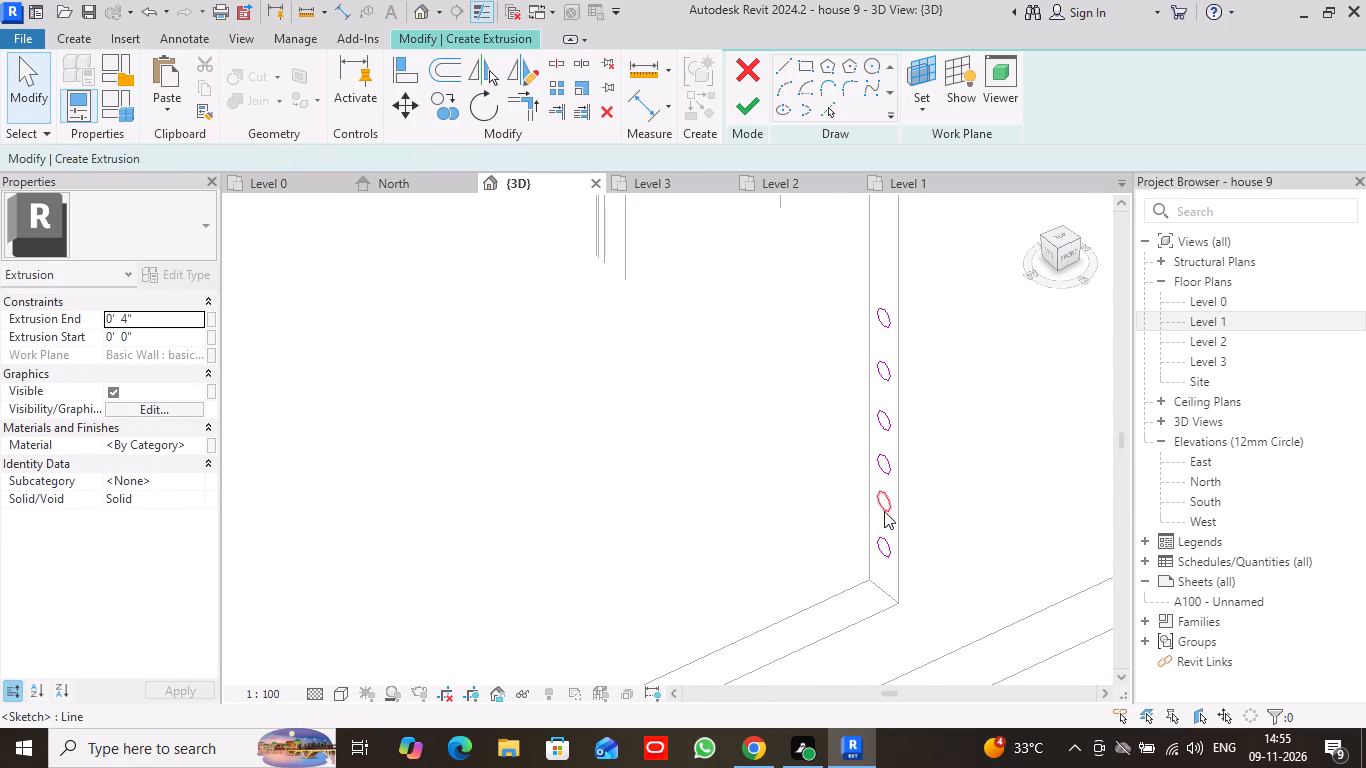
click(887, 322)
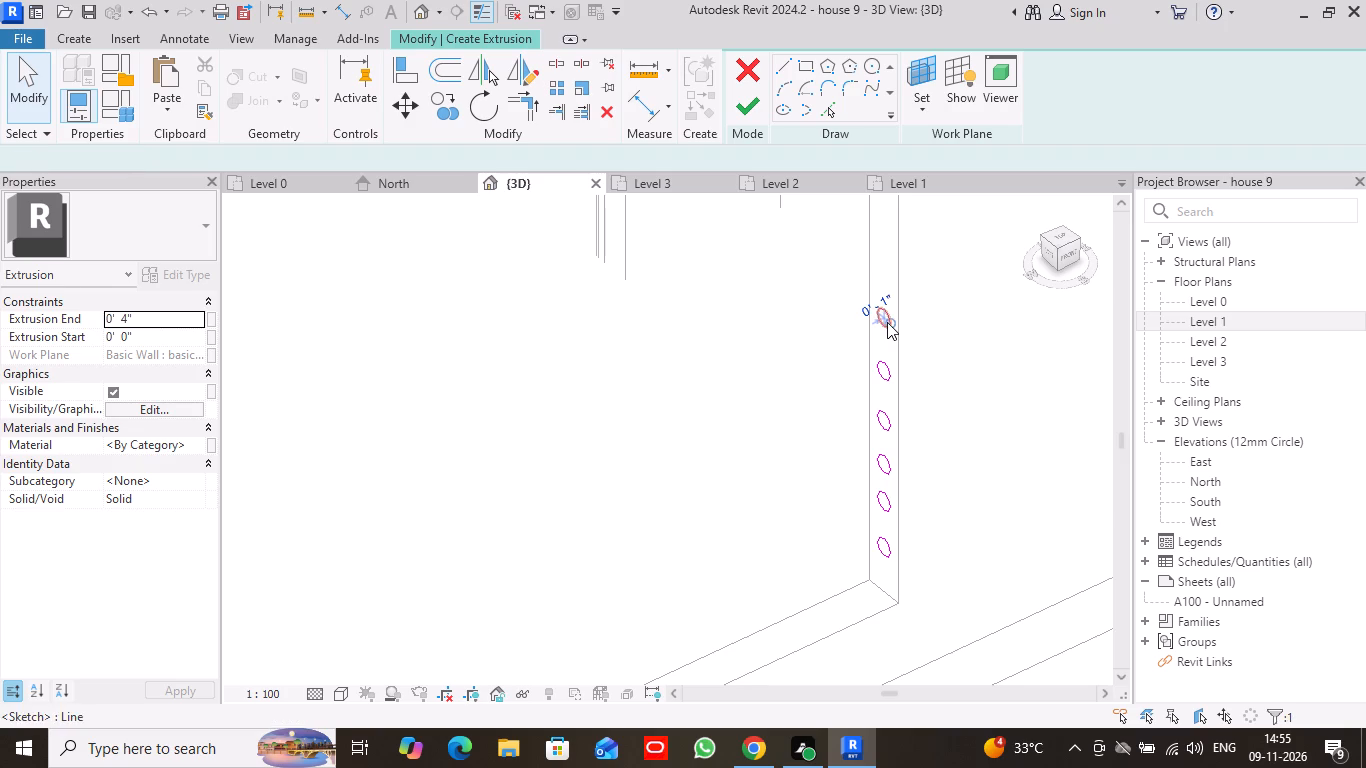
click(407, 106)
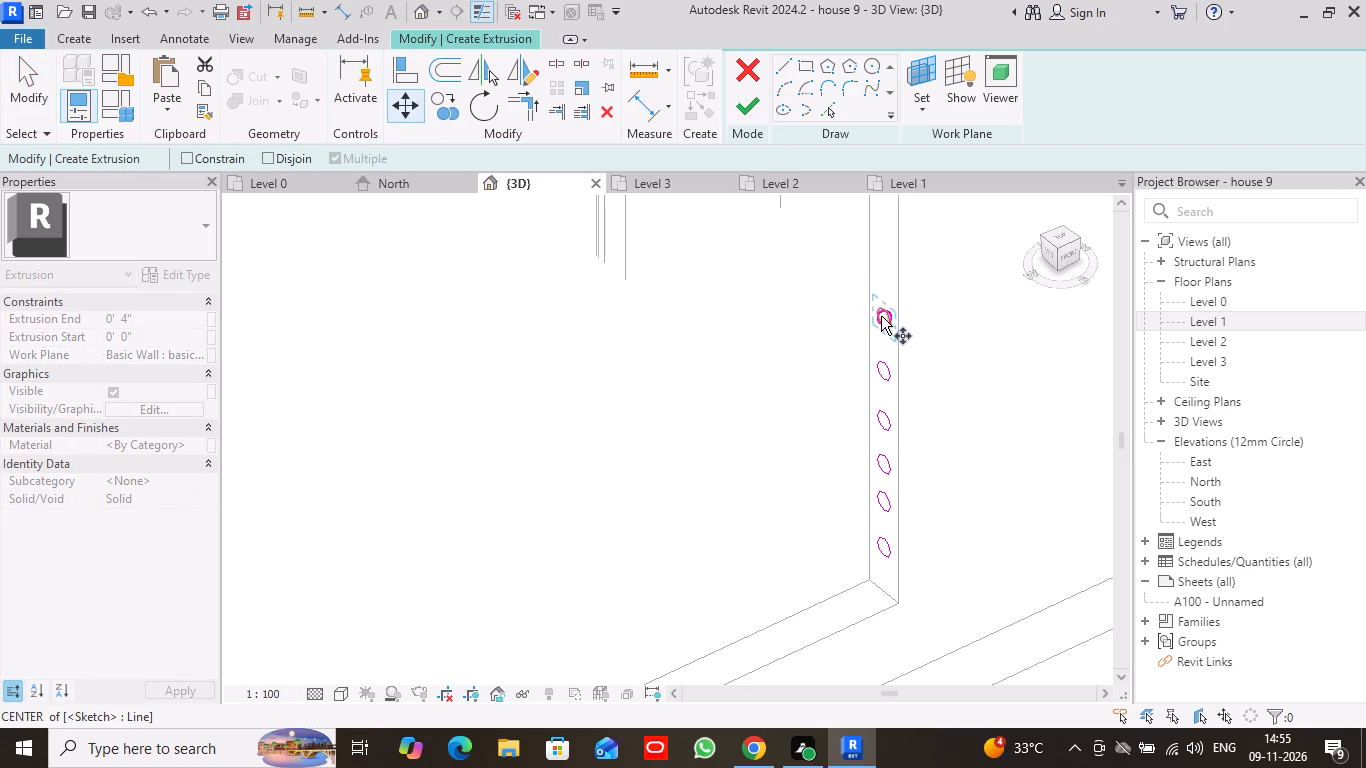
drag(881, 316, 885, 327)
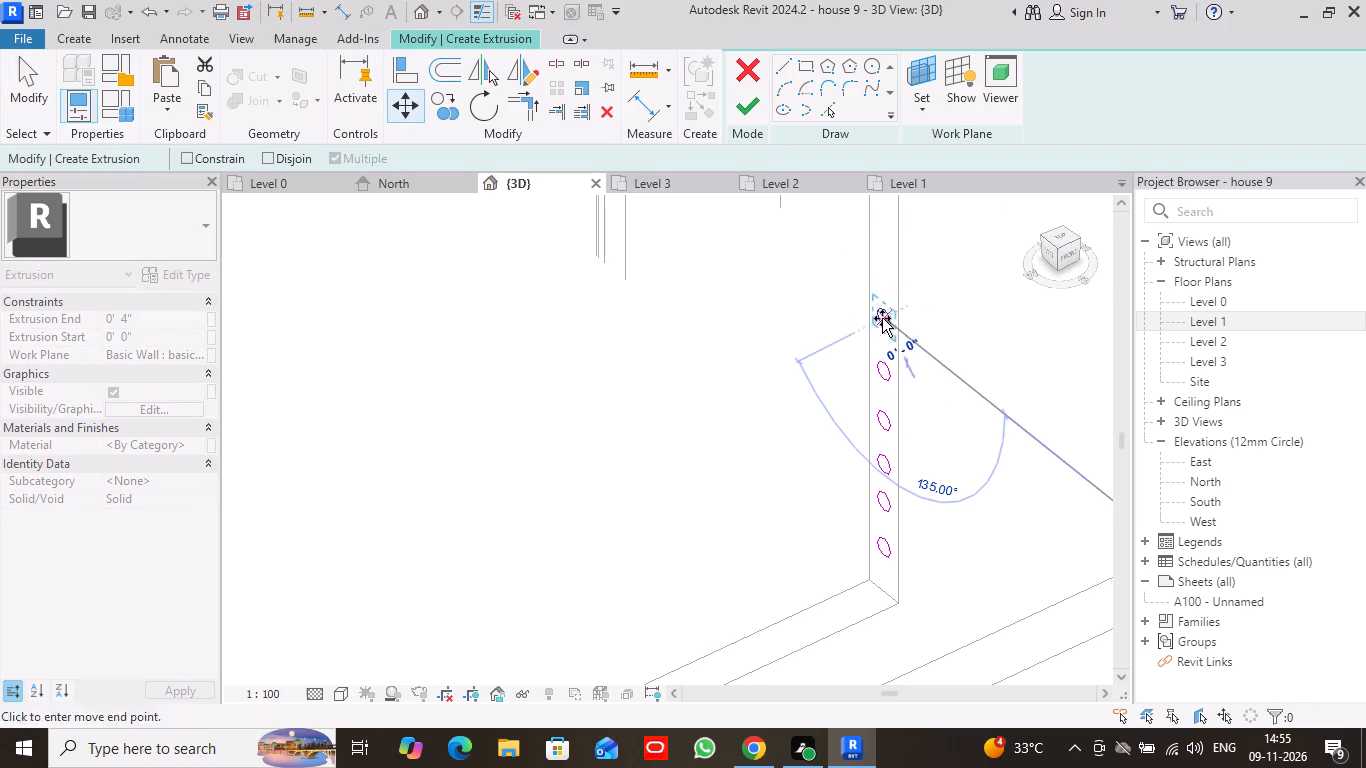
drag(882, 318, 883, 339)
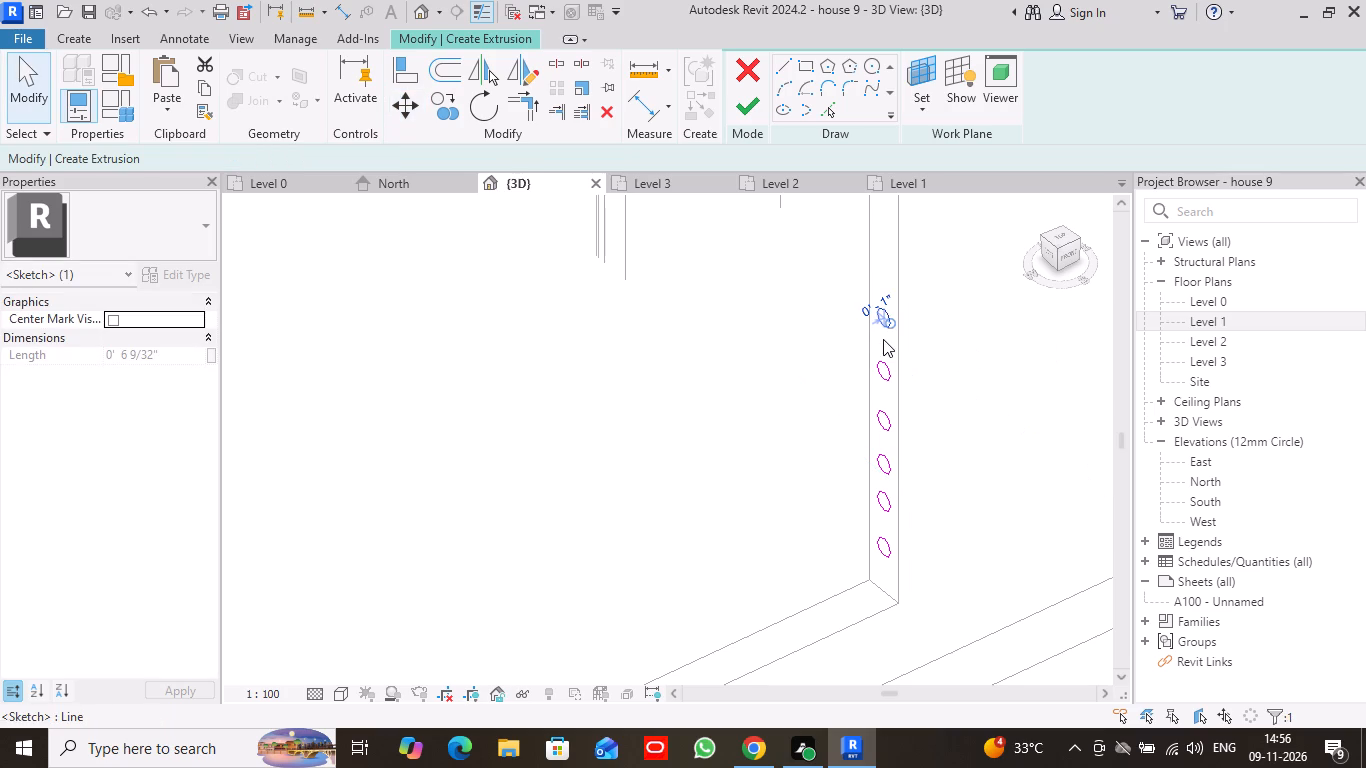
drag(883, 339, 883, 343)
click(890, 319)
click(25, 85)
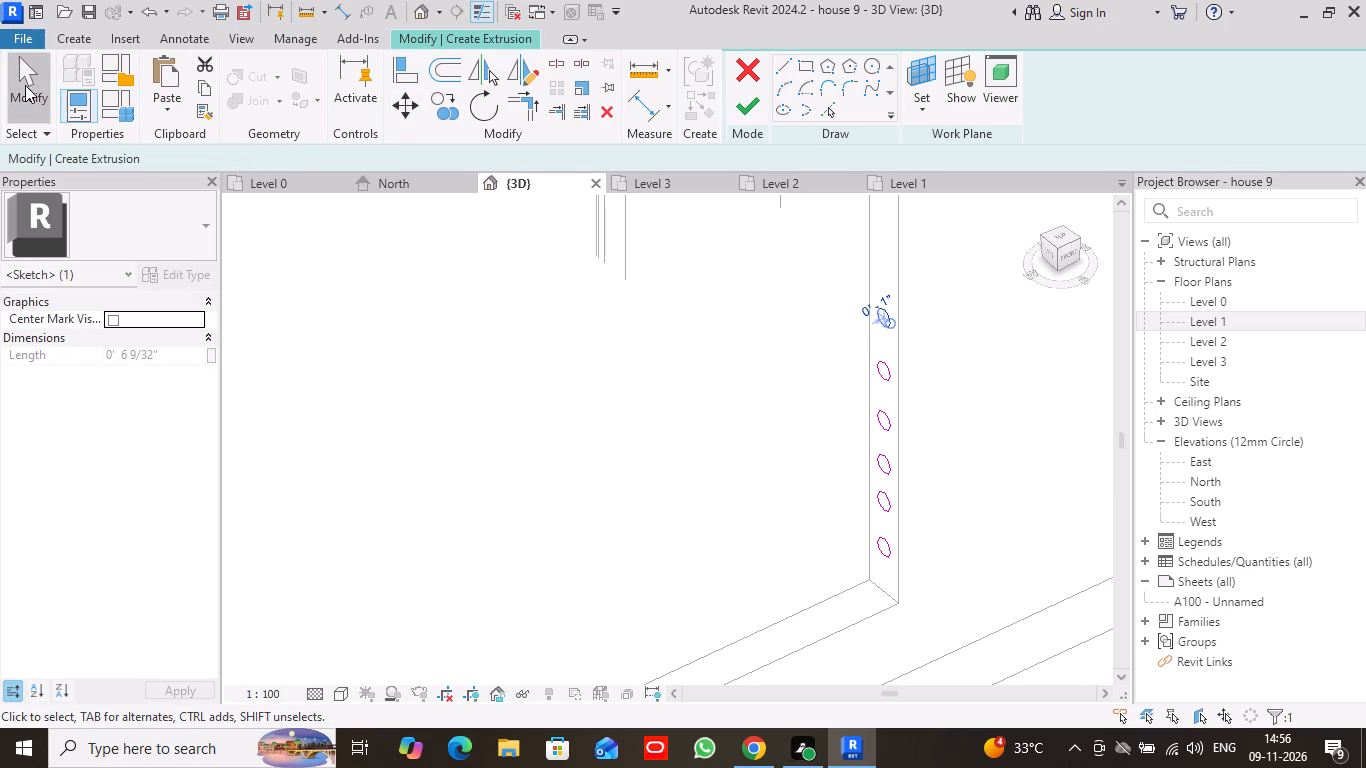
Nudge the two lowest circles of the row slightly downward, two increments each, to even out the spacing.
scroll(978, 476, up, 3)
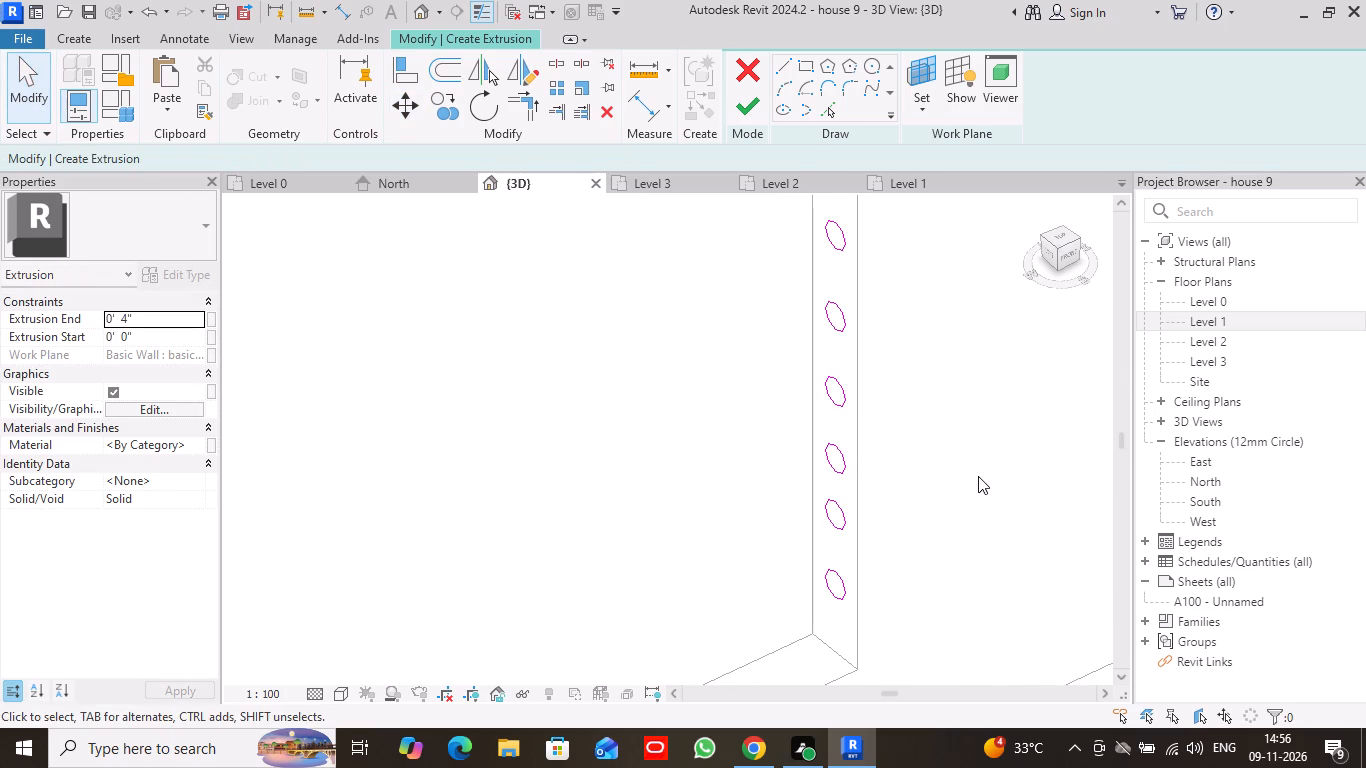
scroll(927, 459, down, 1)
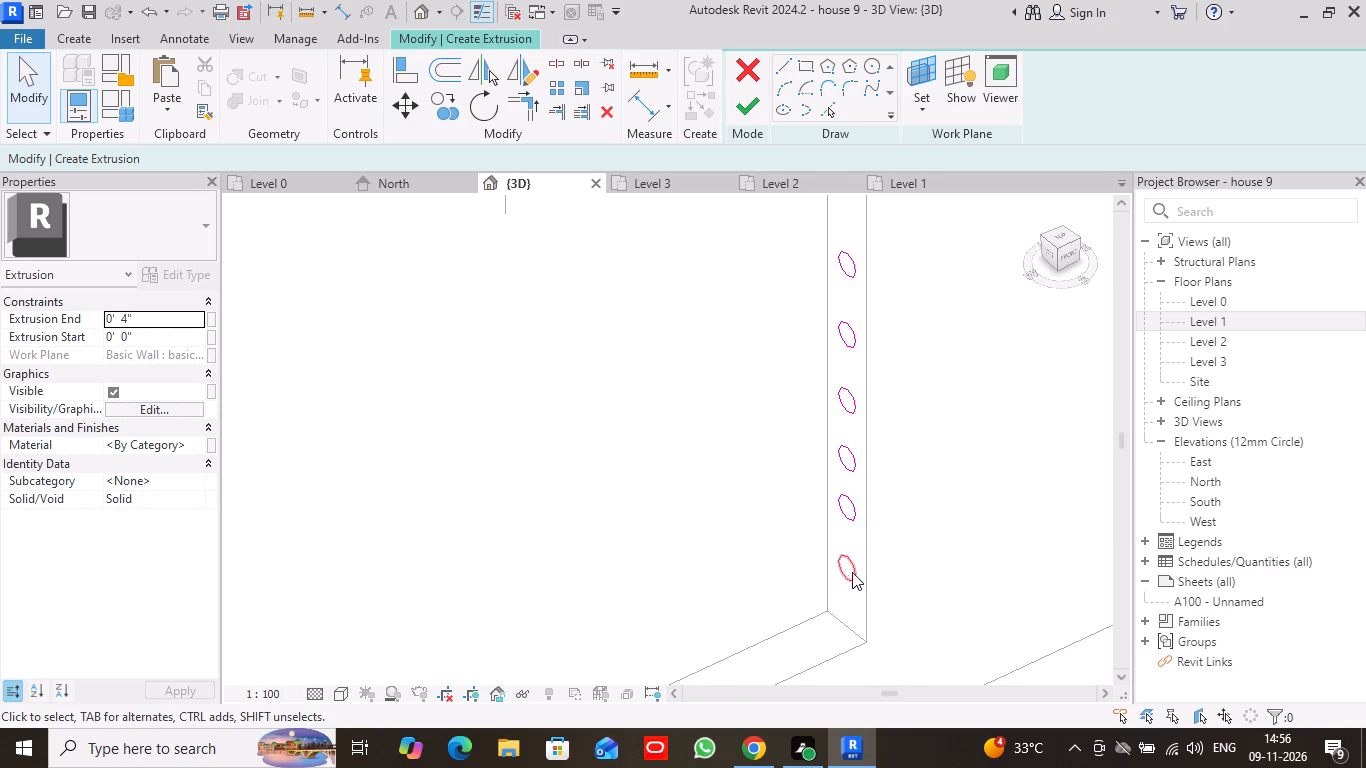
click(847, 574)
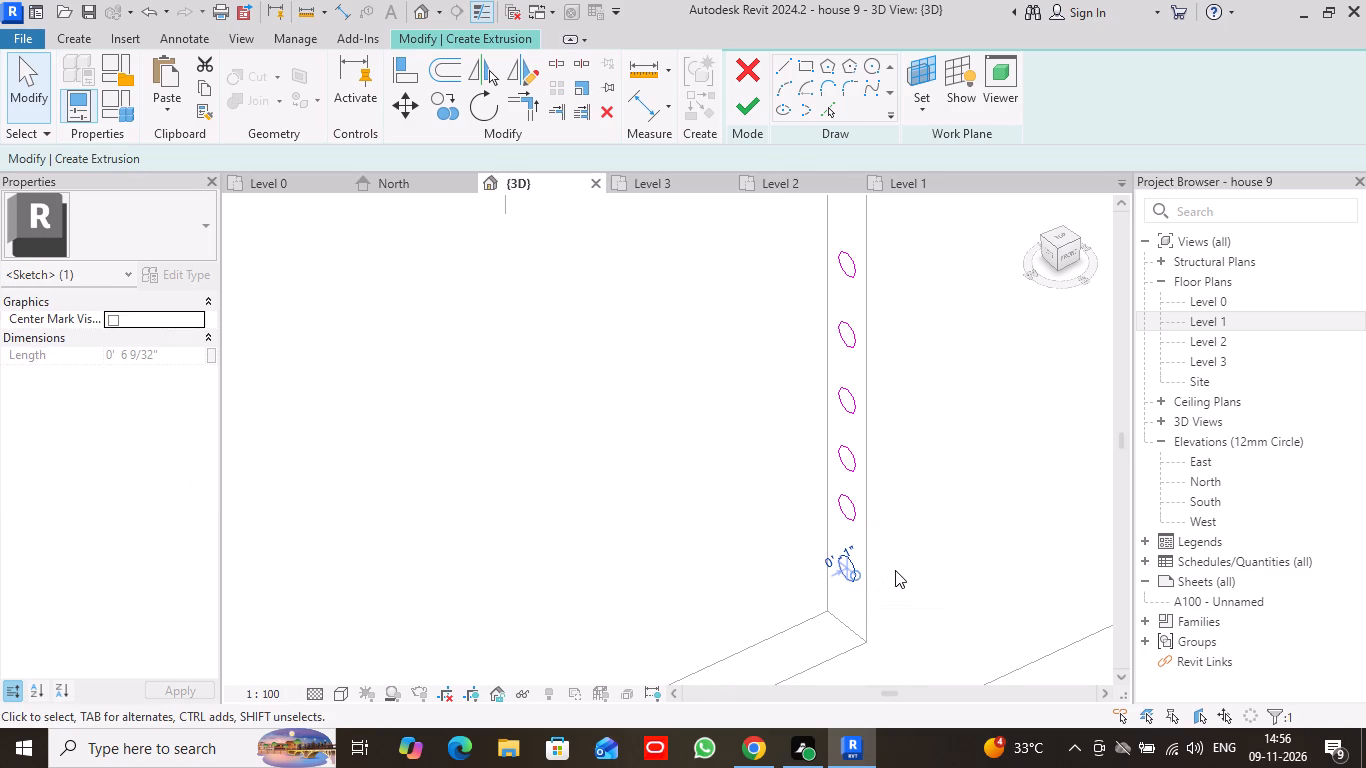
key(Down)
key(Down)
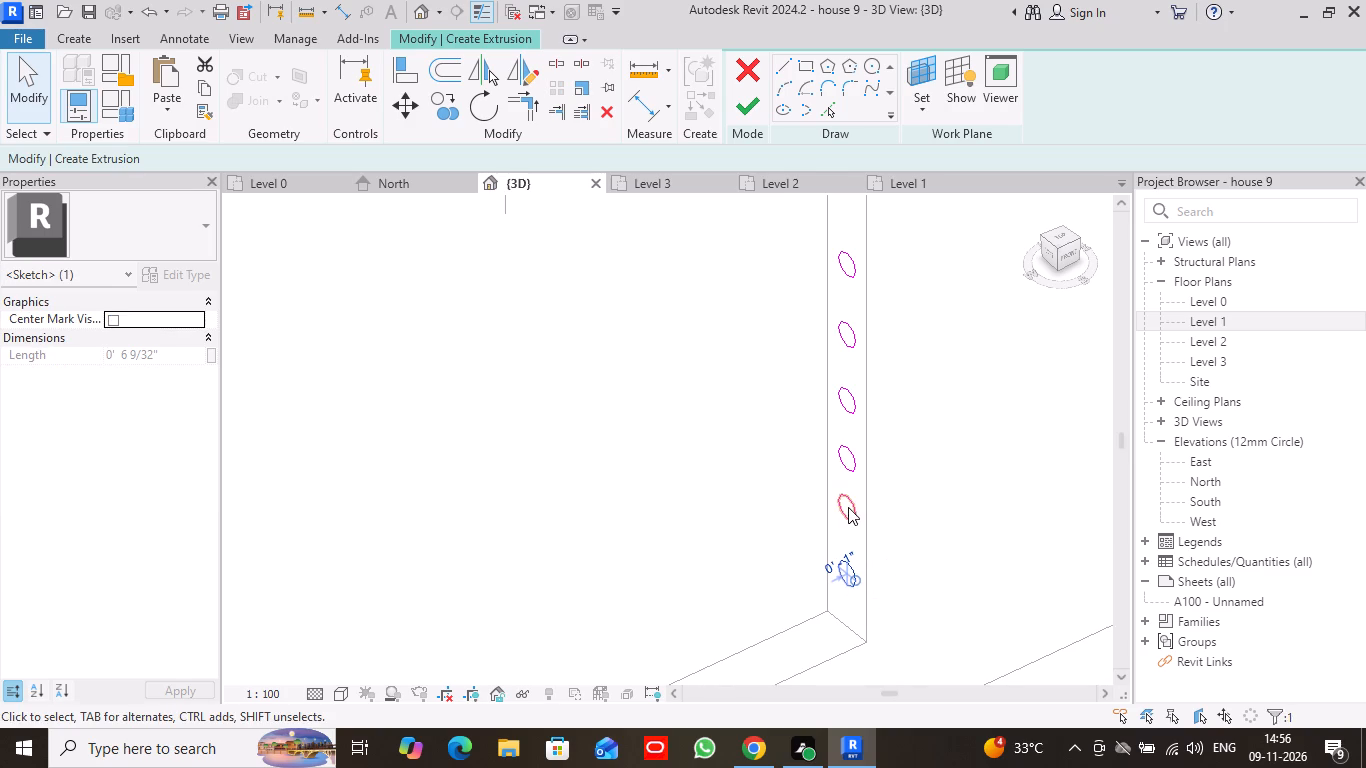
click(848, 507)
key(Down)
key(Down)
Nudge the second and third circles from the top up two increments each and the fourth up one increment.
click(848, 333)
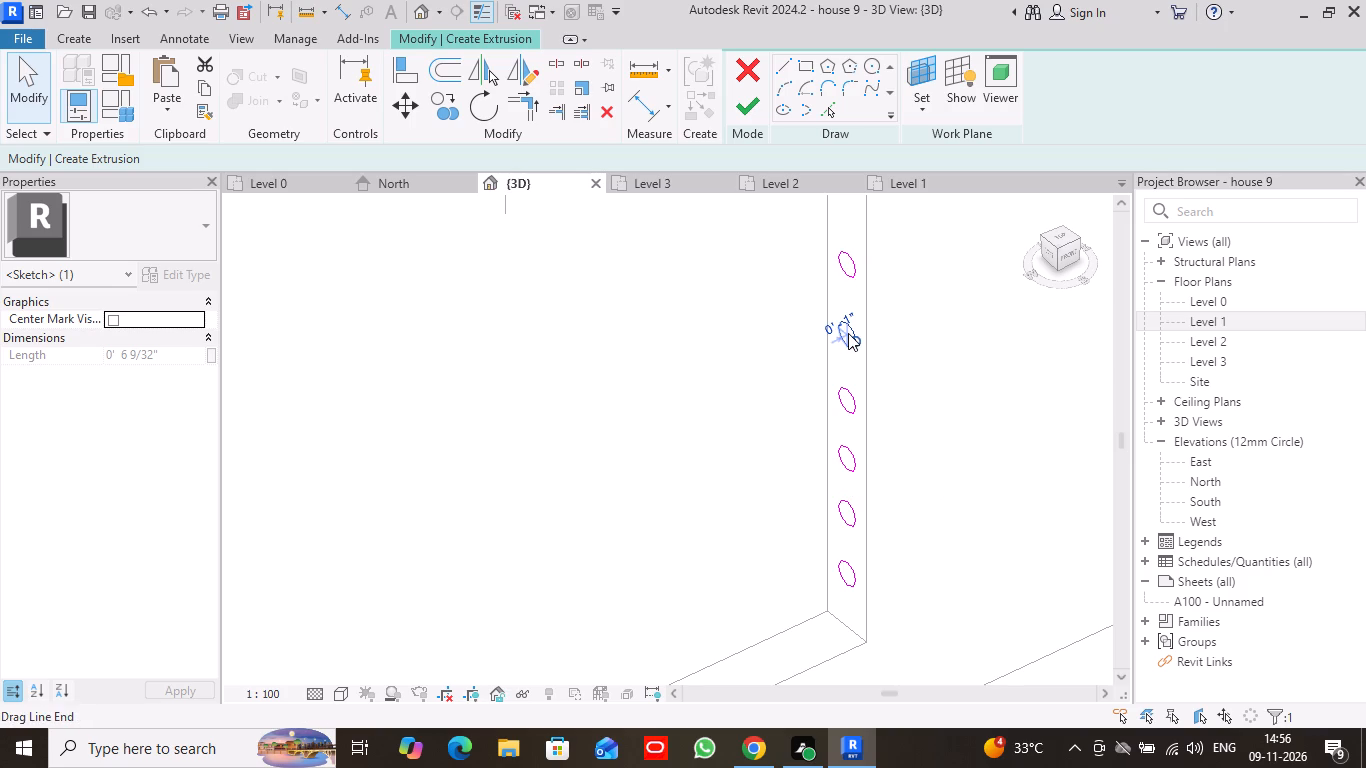
key(Up)
key(Up)
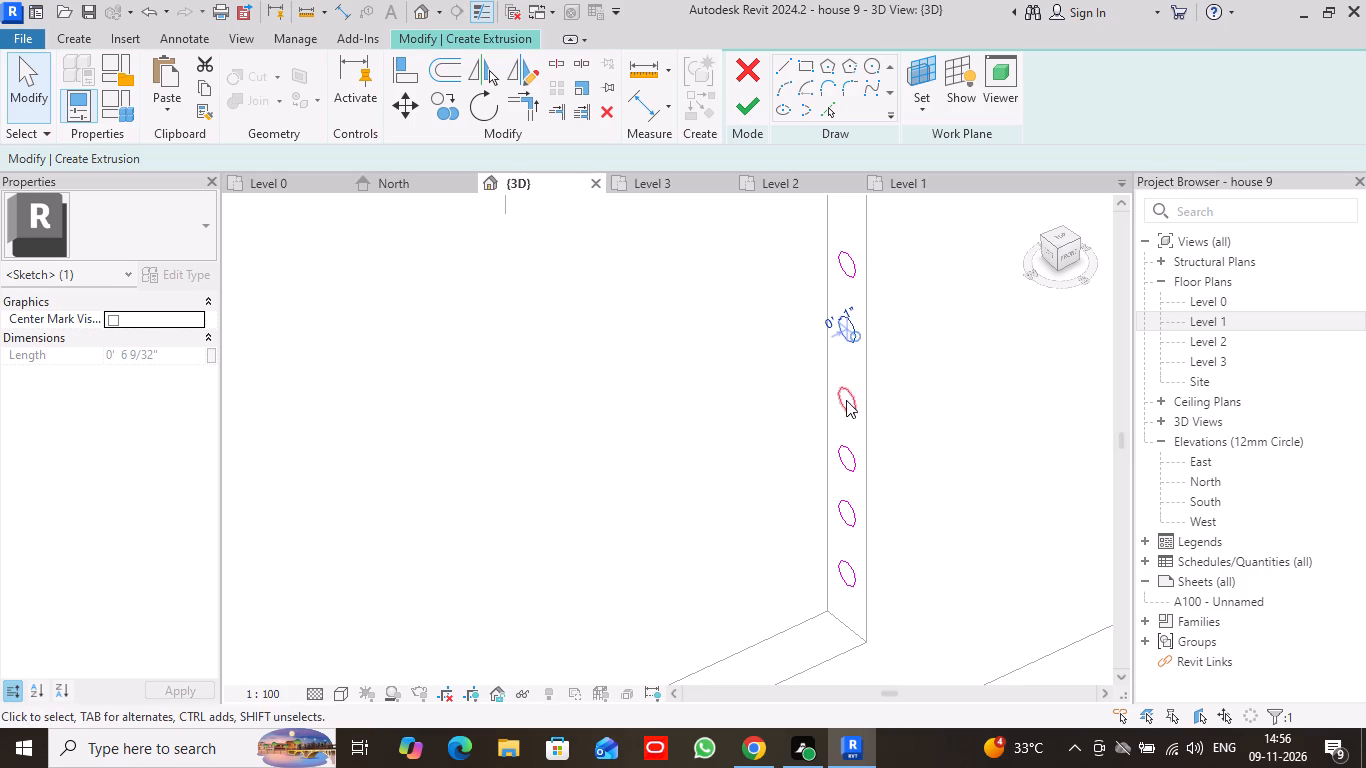
click(846, 400)
key(Up)
key(Up)
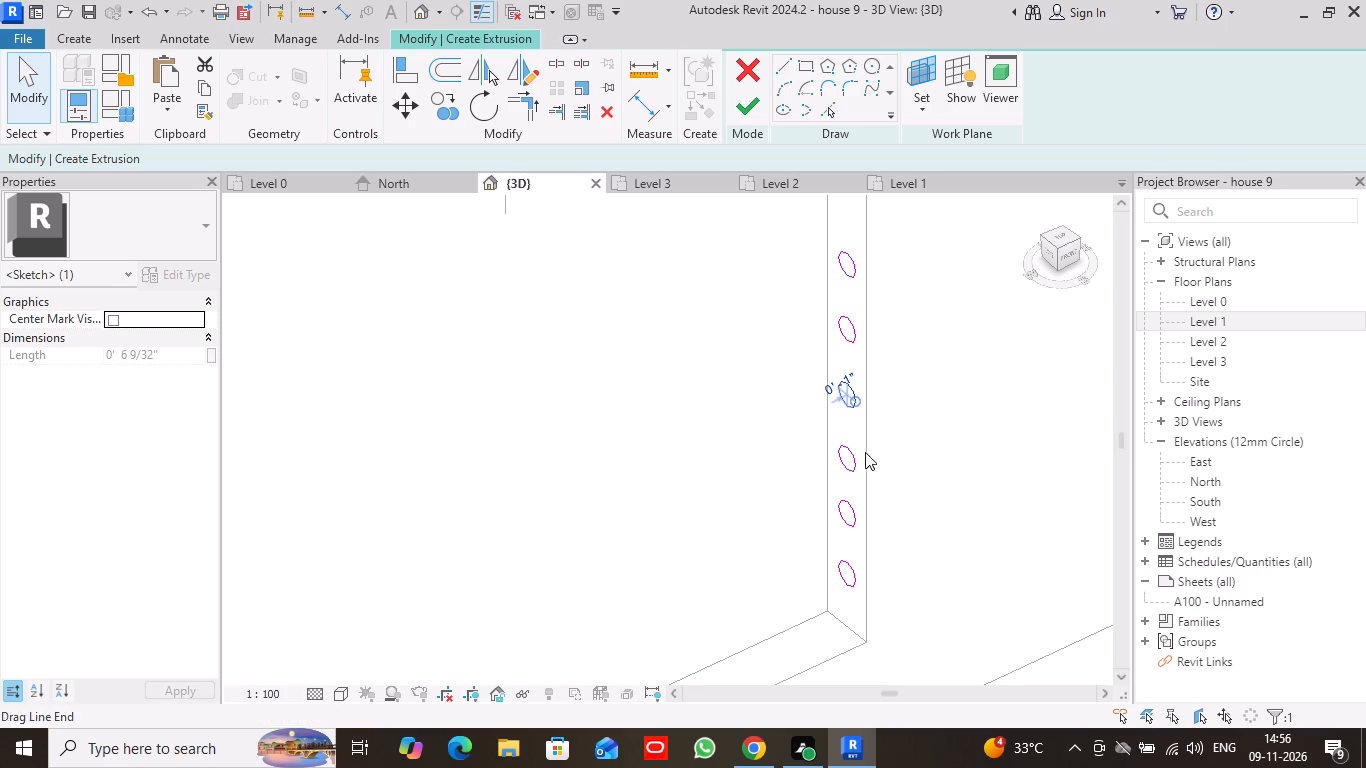
click(847, 462)
key(Up)
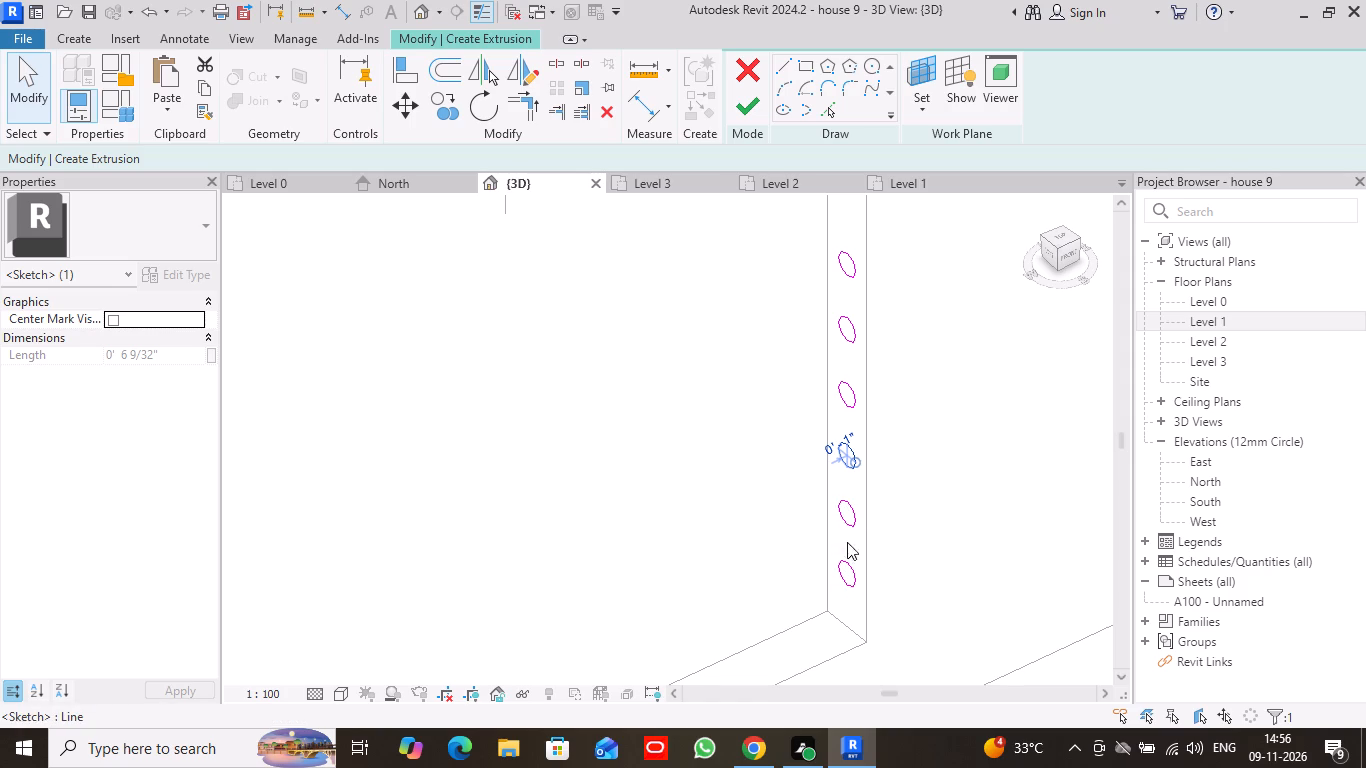
Fine-tune the row's spacing by nudging the two lowest circles and the two highest circles down one increment each.
click(848, 577)
key(Down)
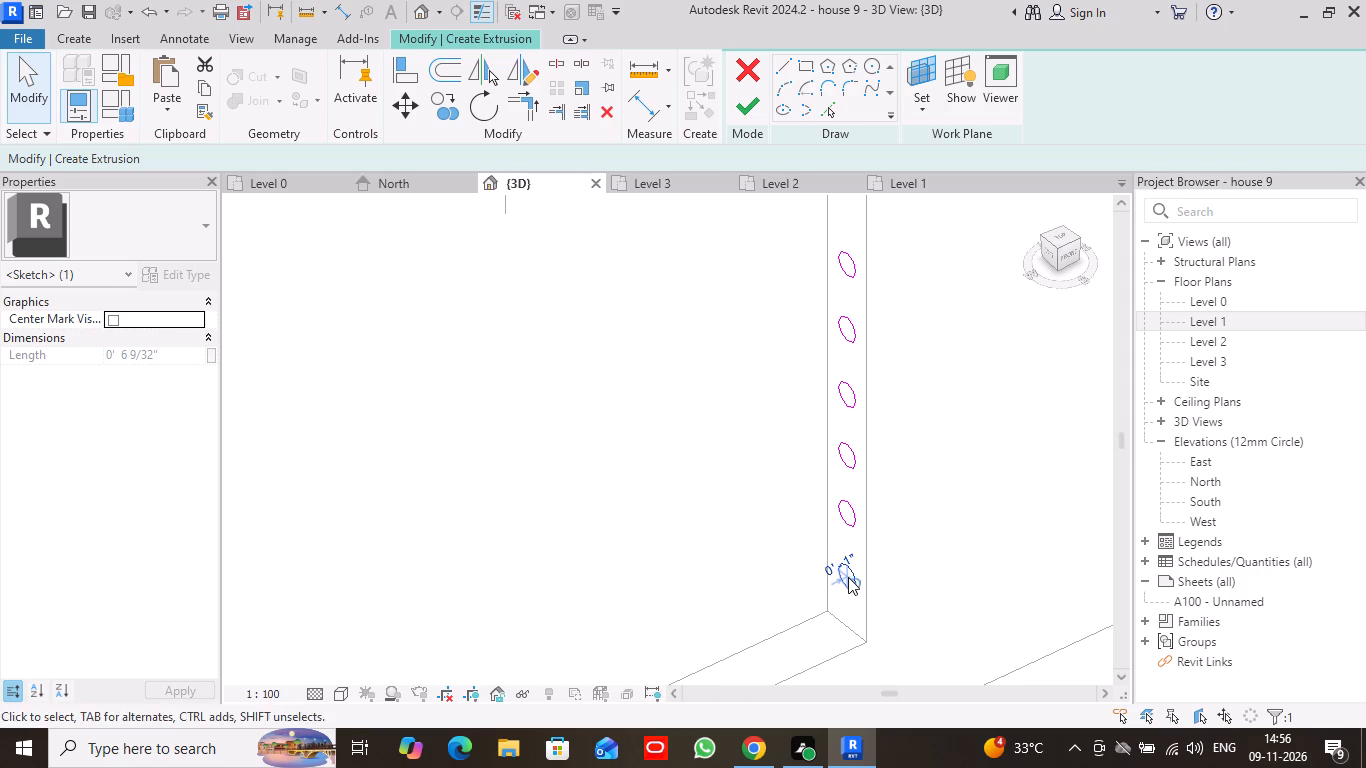
click(847, 513)
key(Down)
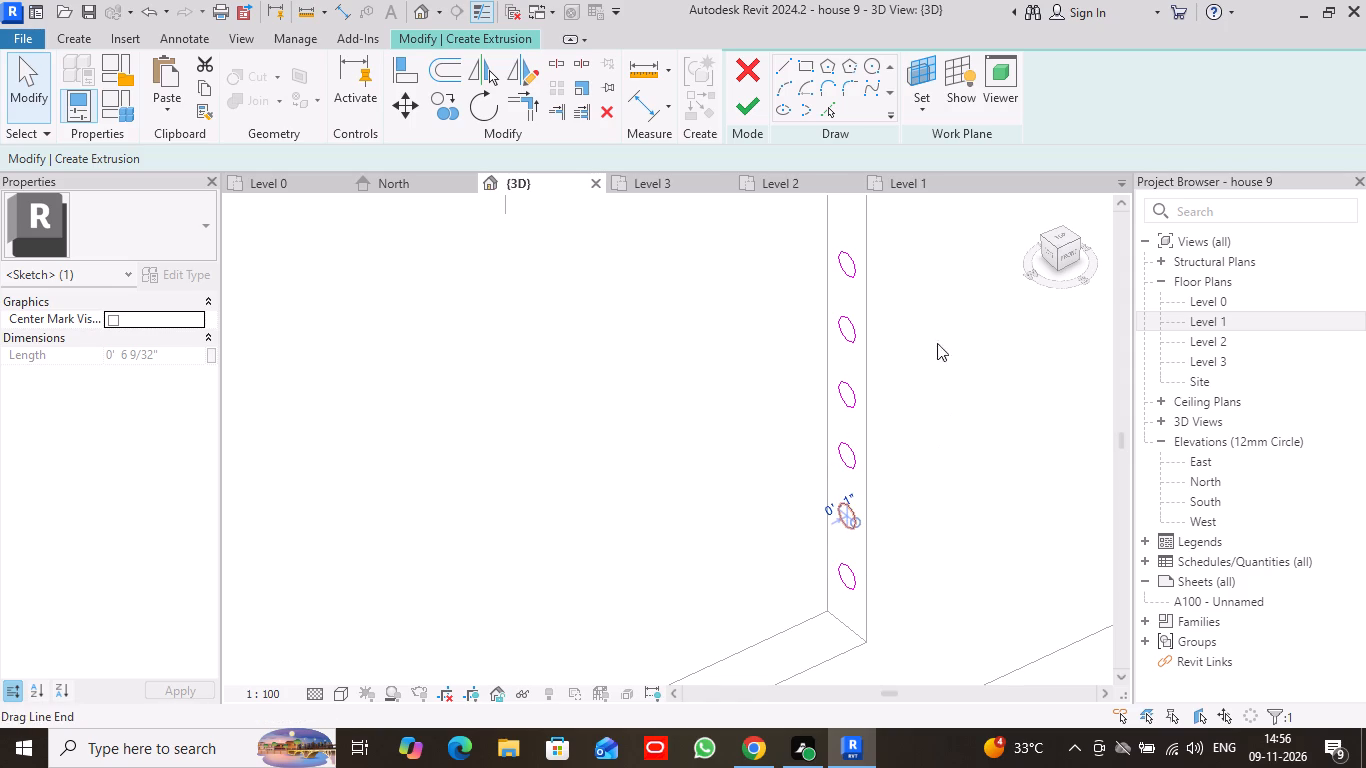
click(31, 70)
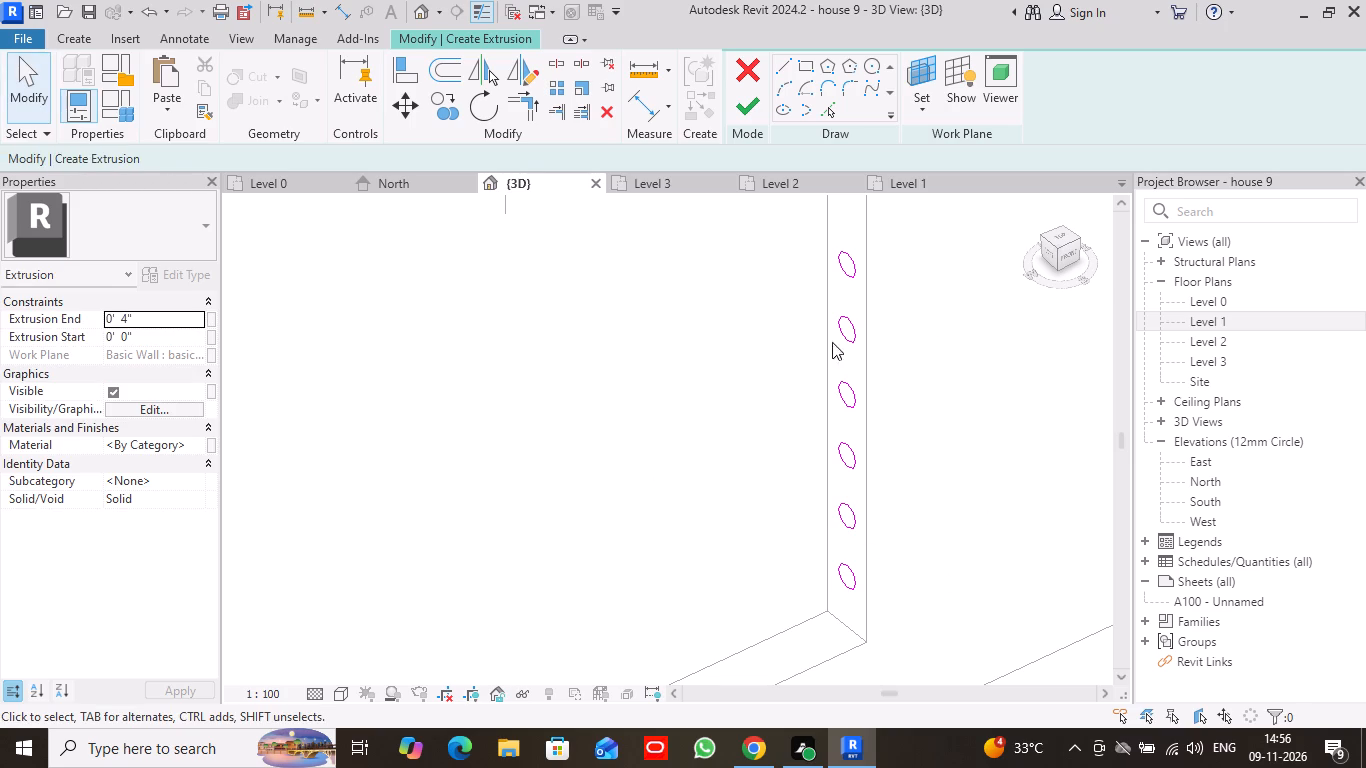
click(853, 268)
key(Down)
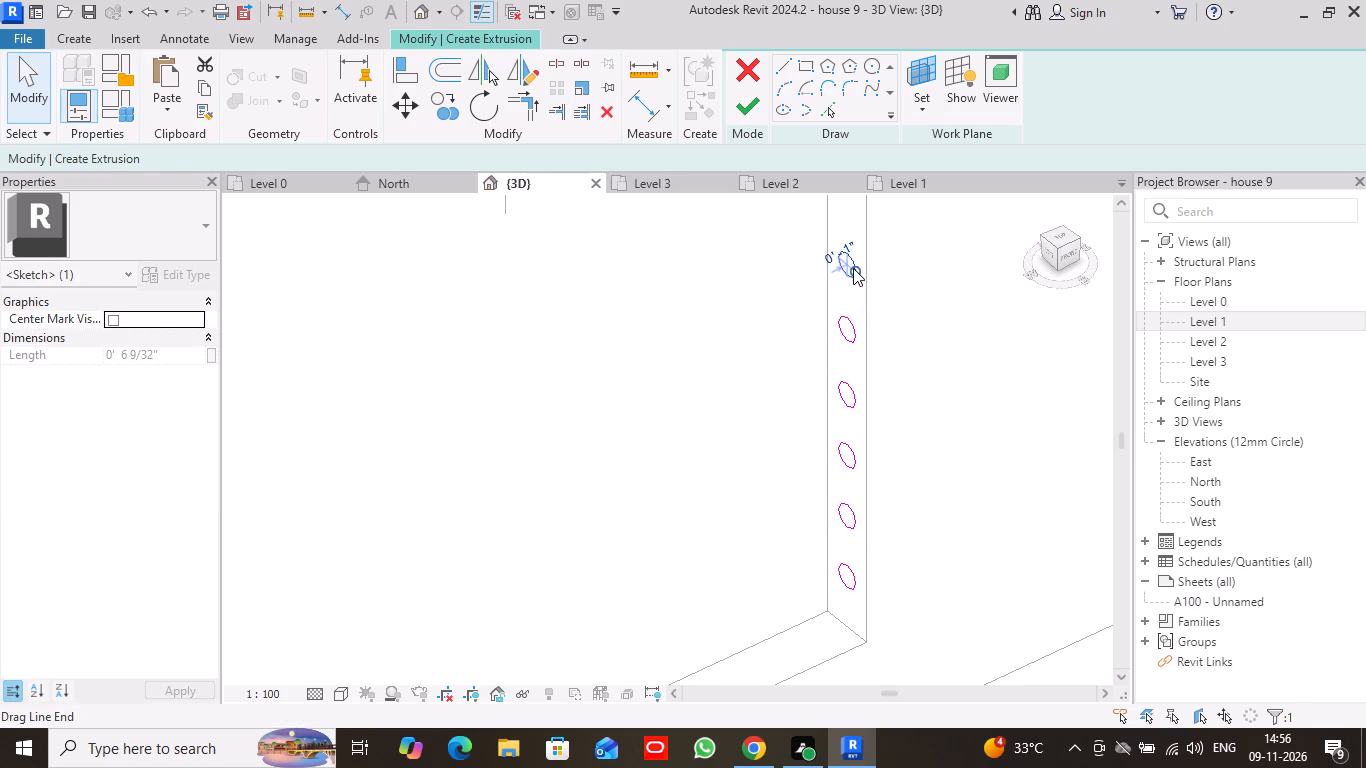
click(849, 334)
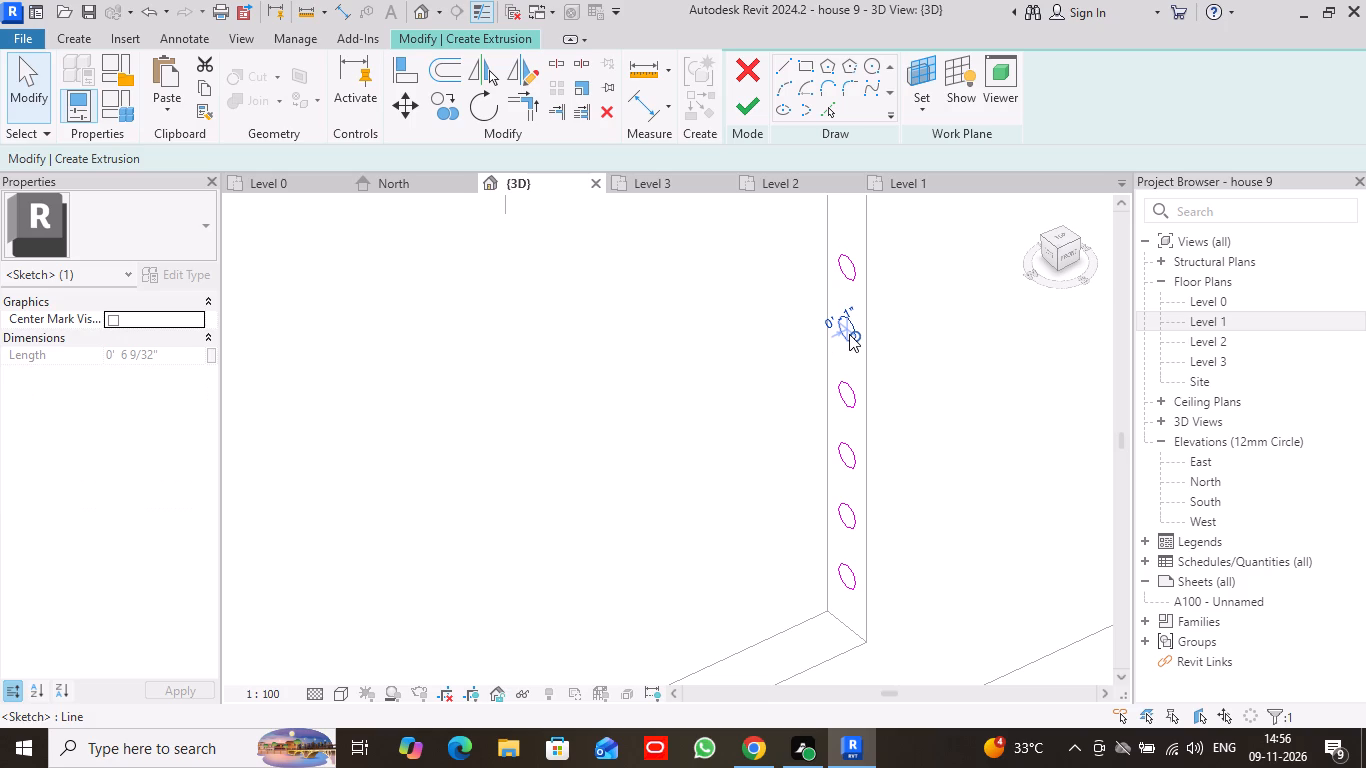
key(Down)
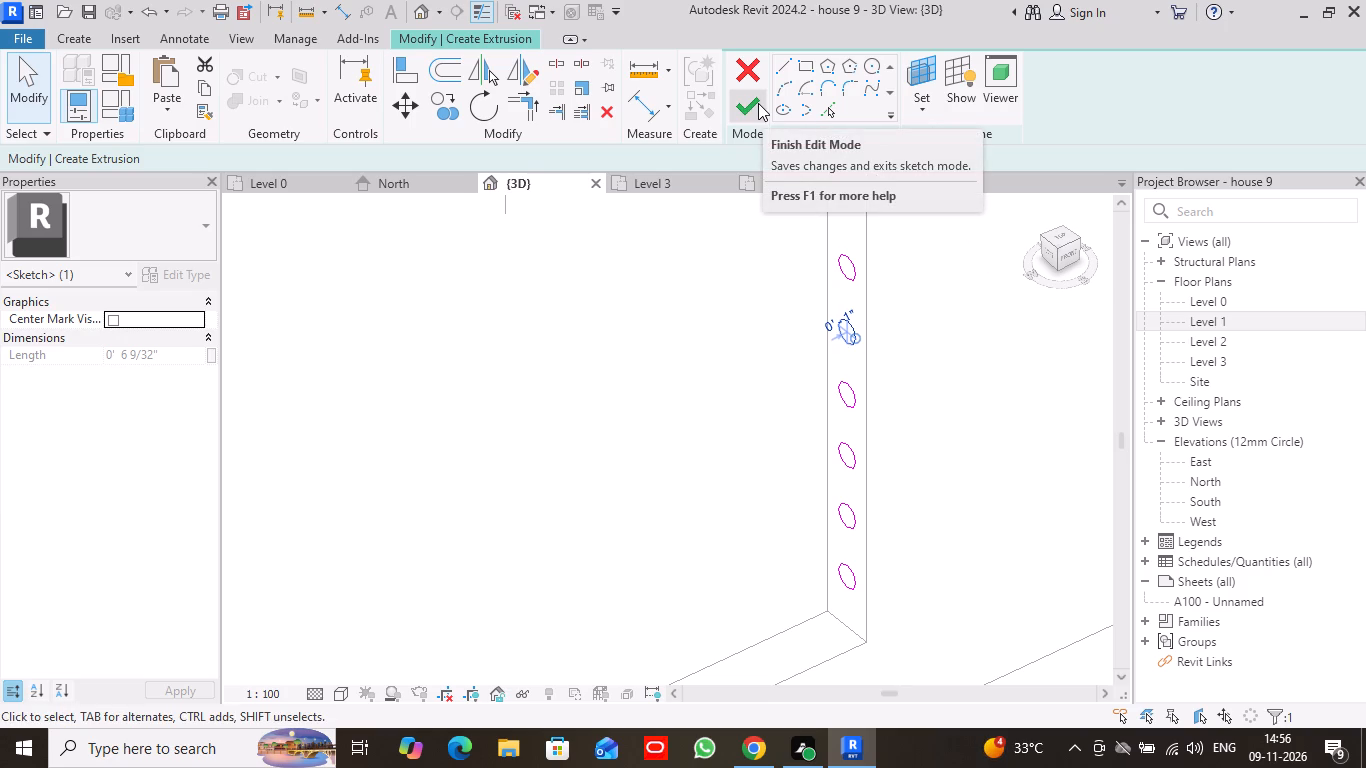
Finish the circle sketch, stretch the extrusion to about 6' 11 3/4" so the bars reach the opening's slanted edge, and finish the in-place model.
click(758, 103)
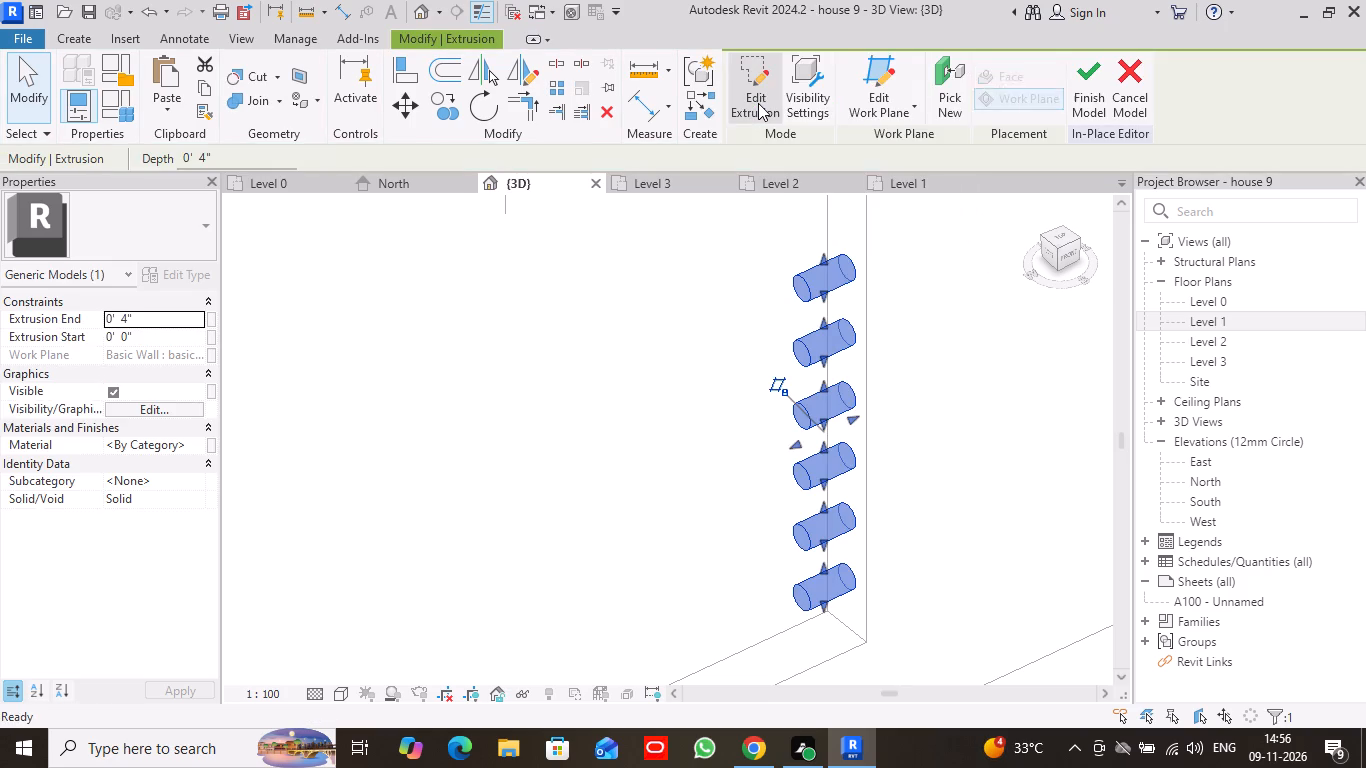
scroll(901, 359, down, 7)
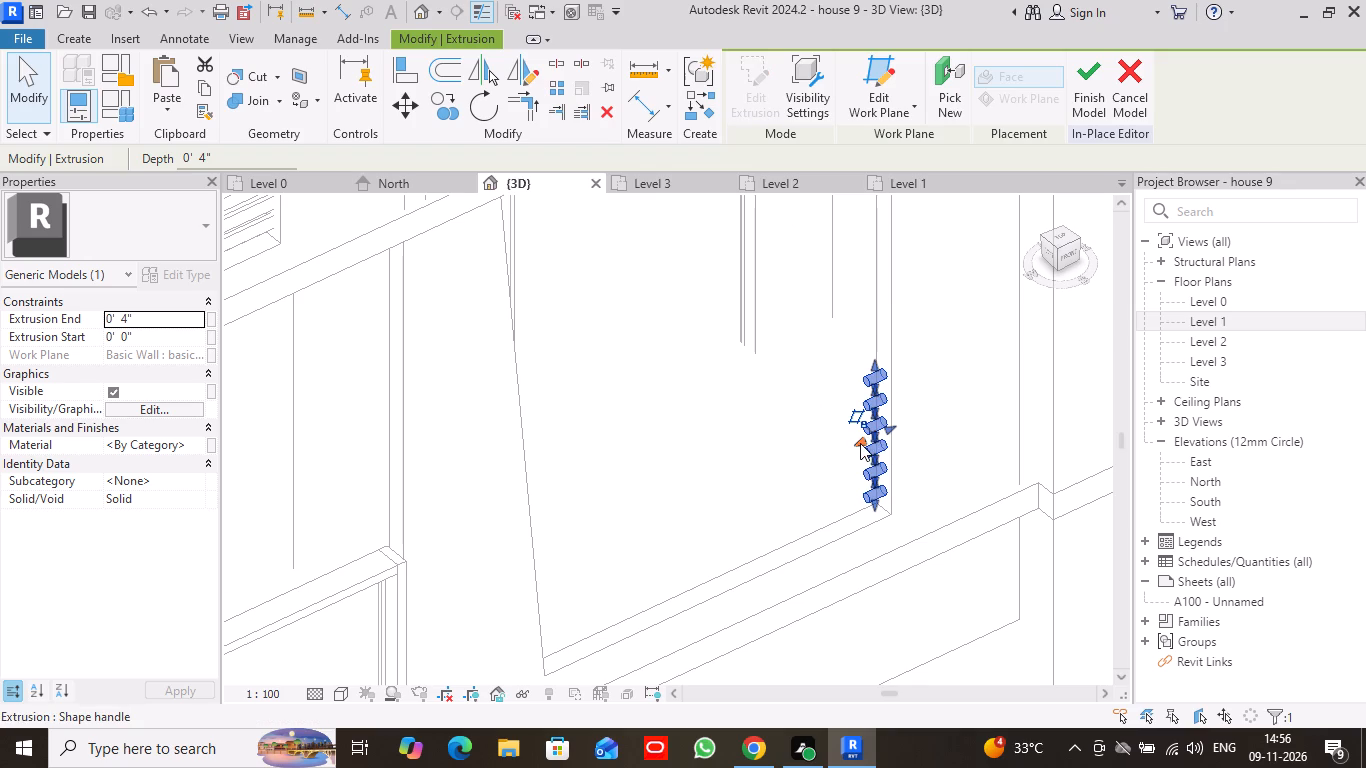
drag(861, 441, 557, 559)
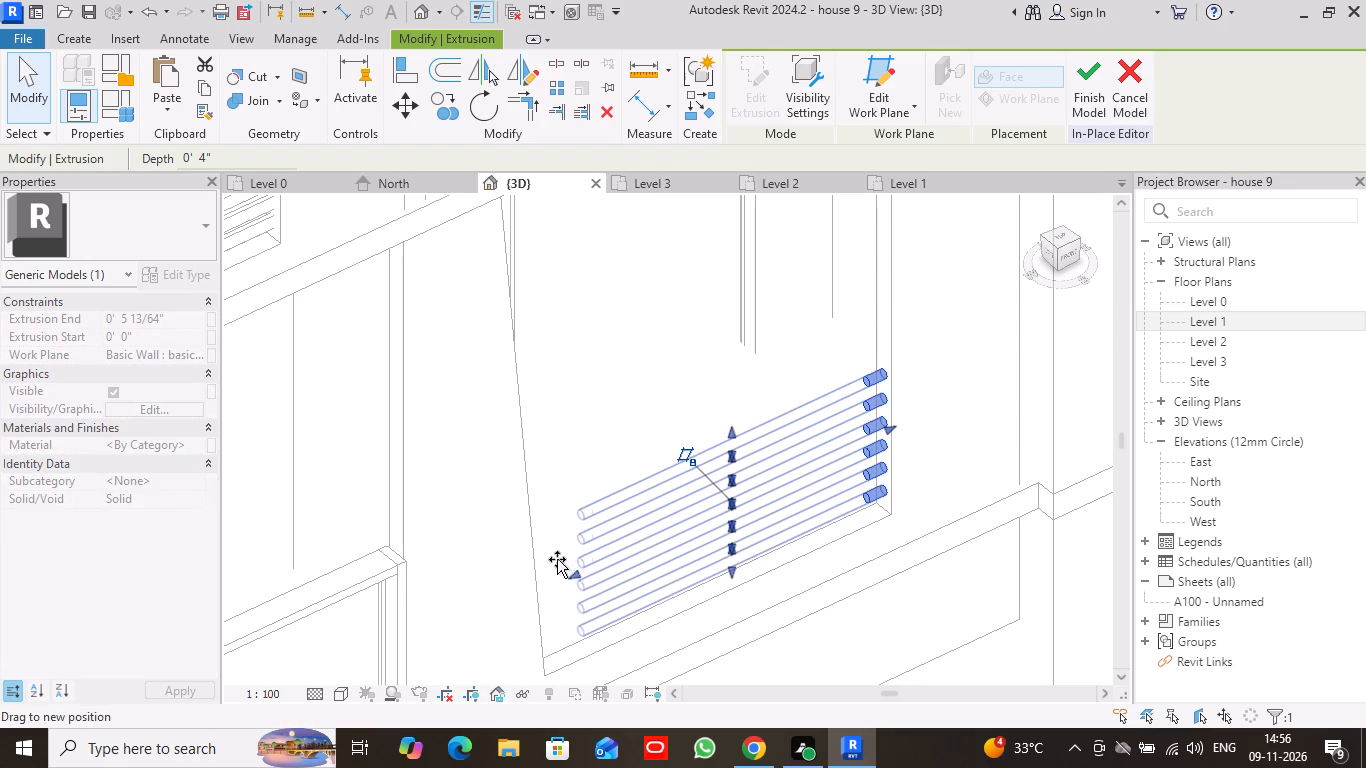
drag(557, 559, 515, 575)
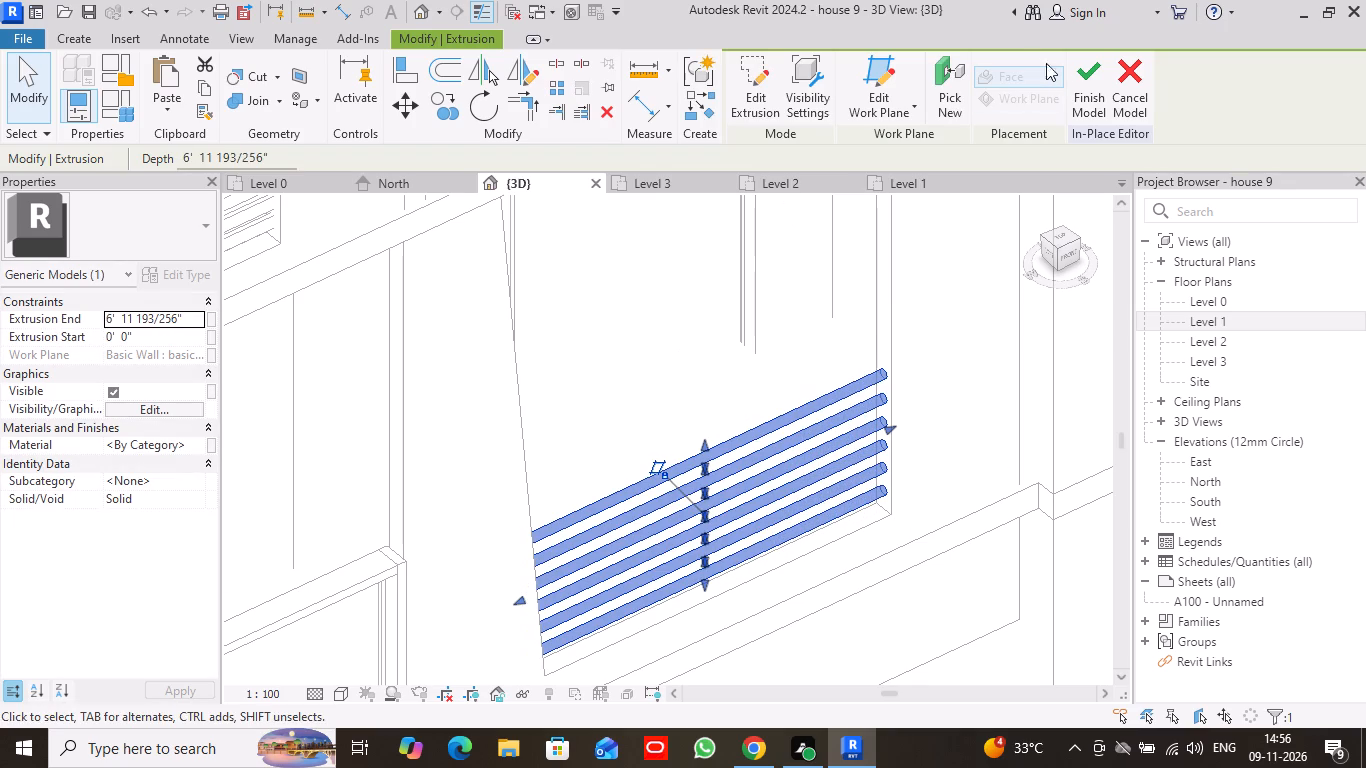
click(1080, 78)
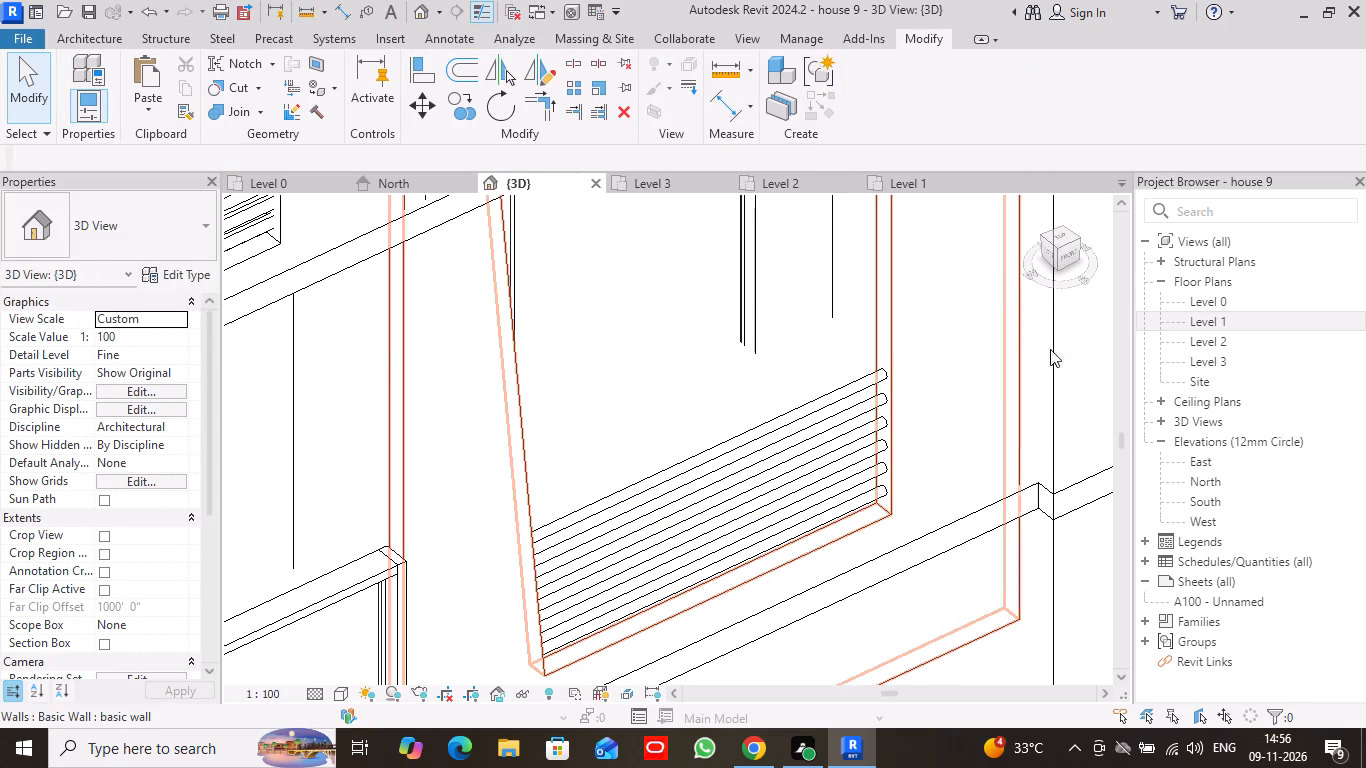
In the front view, stretch the upper set of five horizontal bars across the tall opening to its slanted edge.
click(1071, 252)
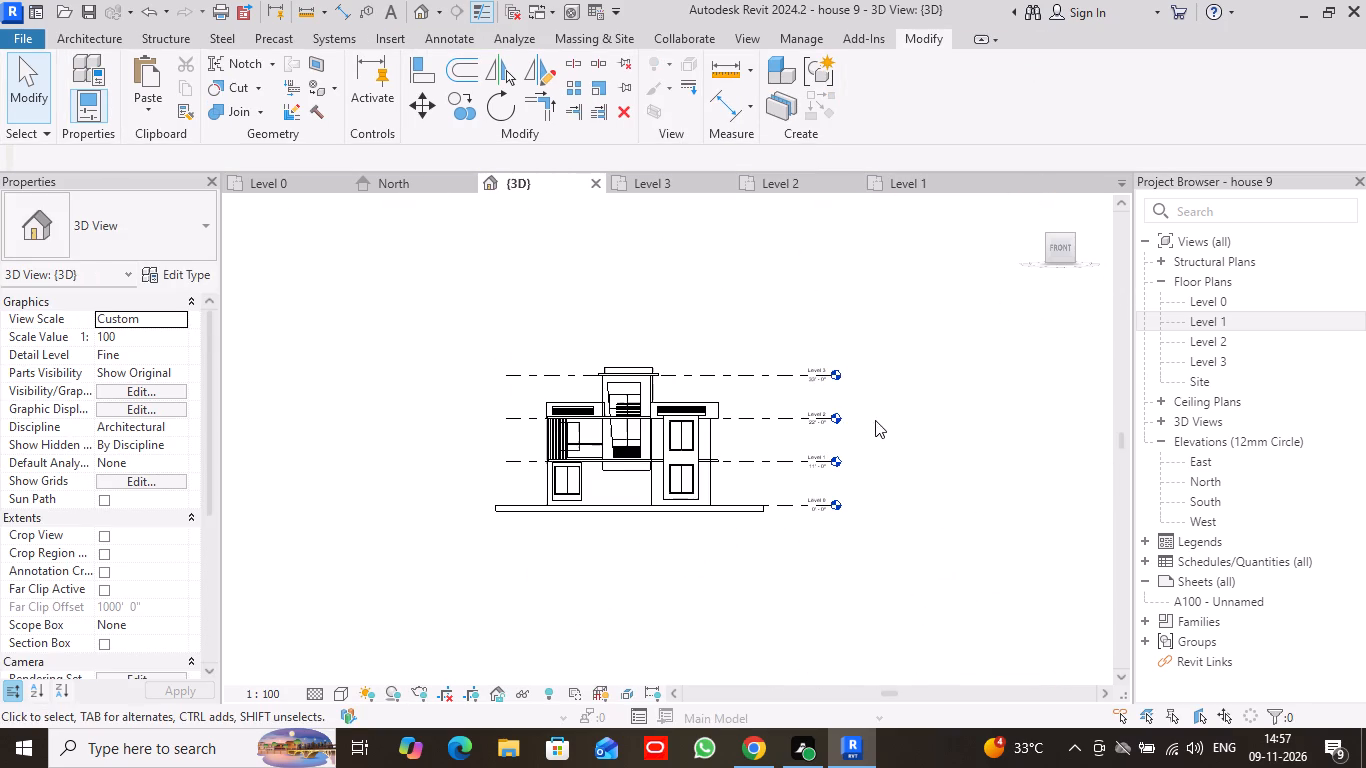
scroll(659, 430, up, 9)
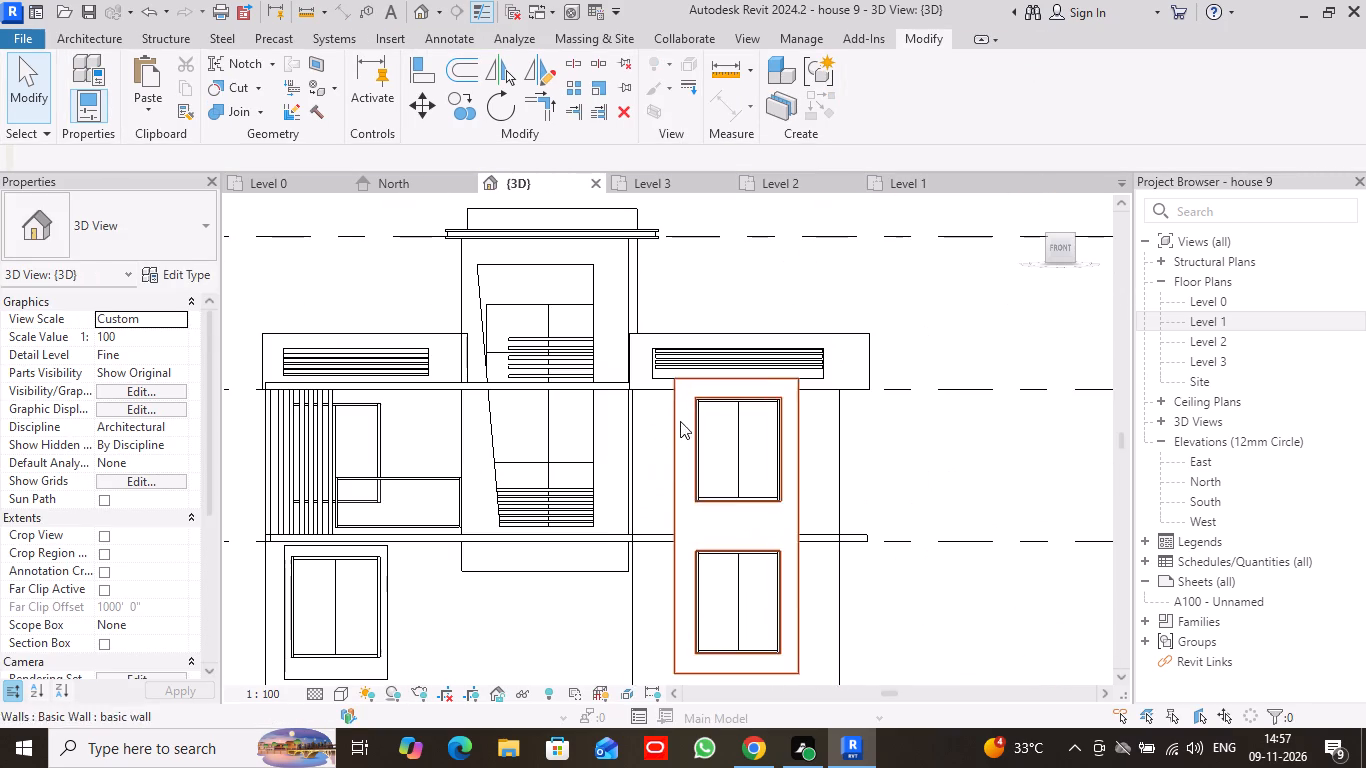
middle_drag(687, 296, 946, 375)
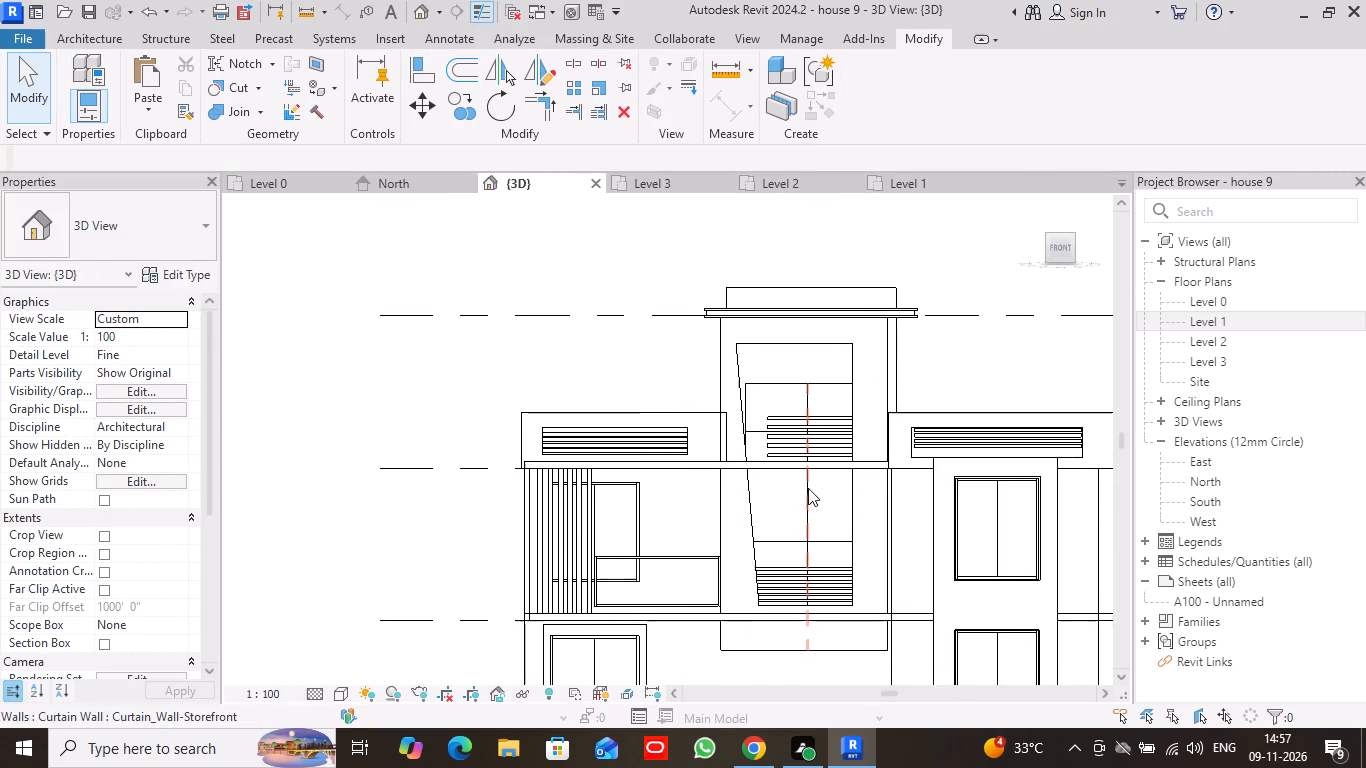
scroll(802, 488, up, 3)
click(803, 407)
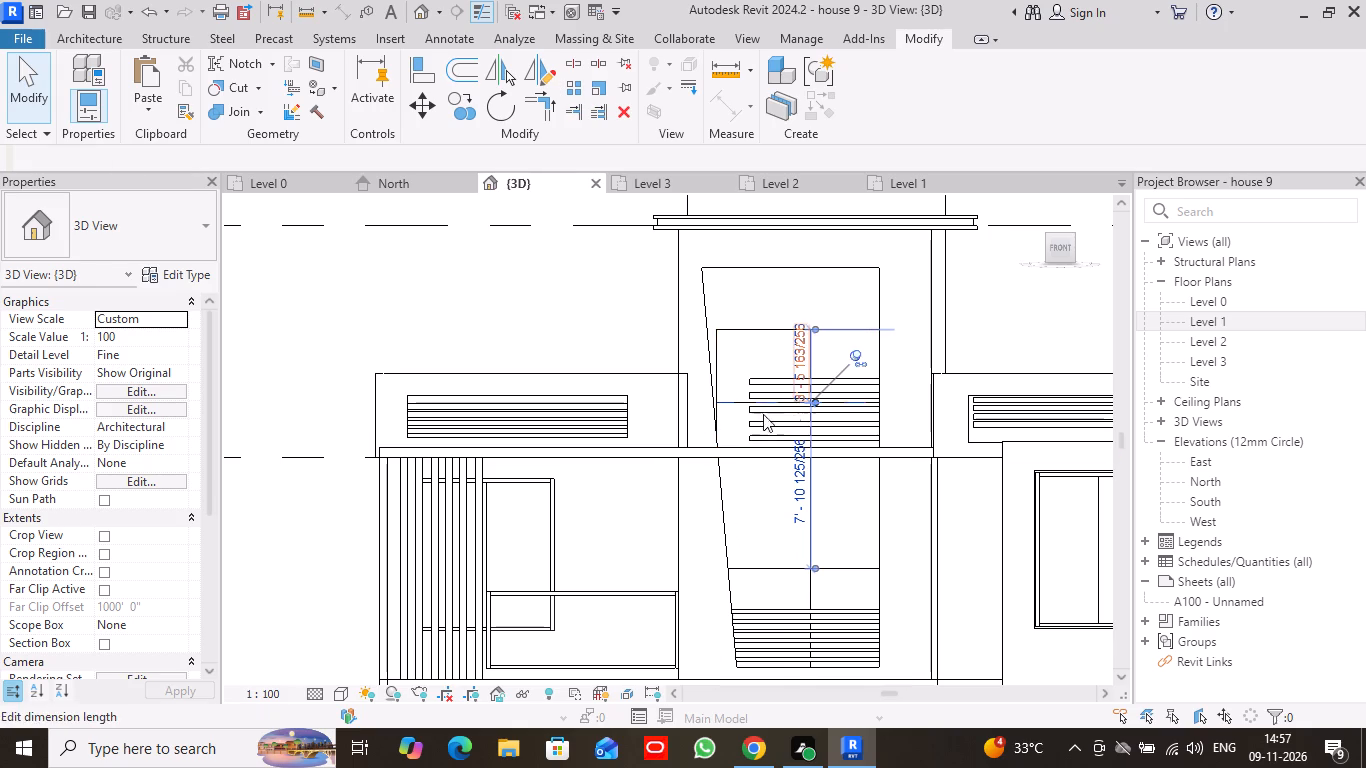
click(758, 411)
drag(743, 408, 732, 408)
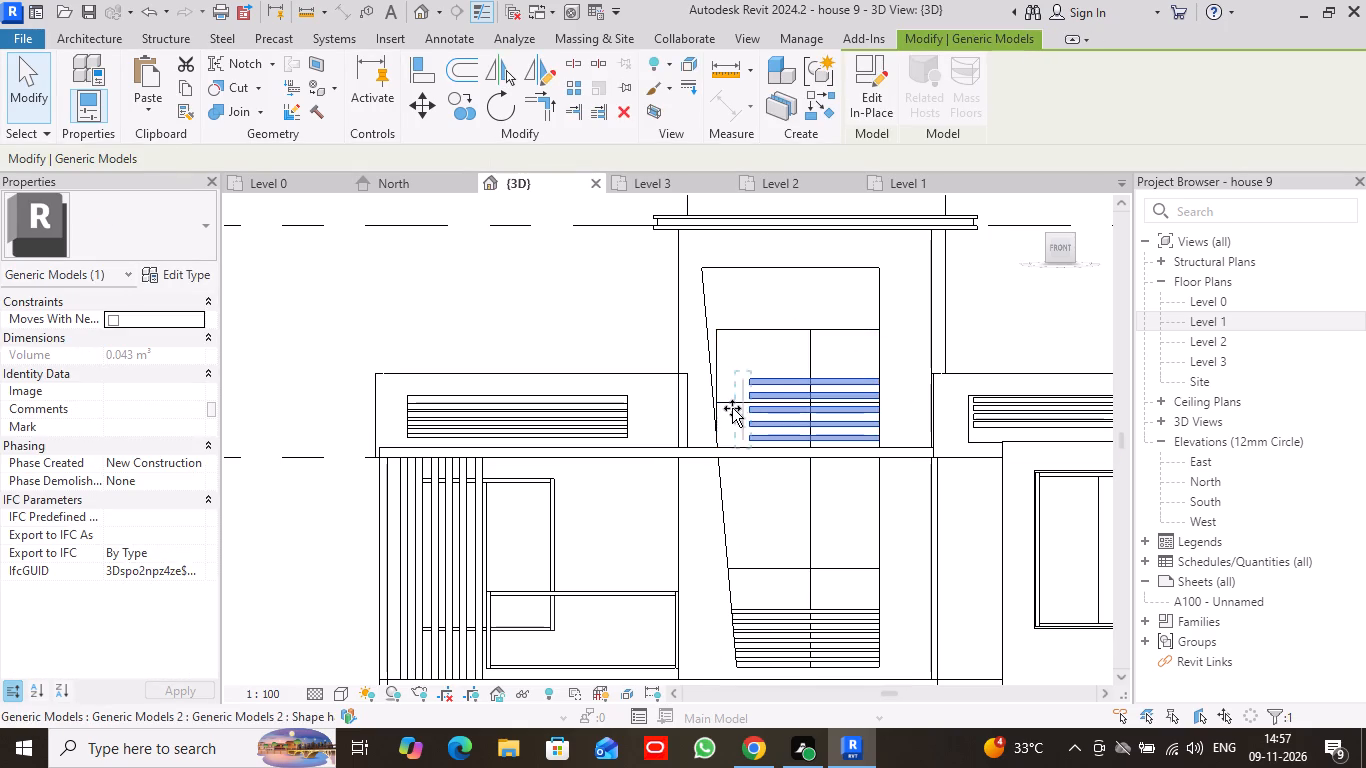
drag(732, 408, 704, 410)
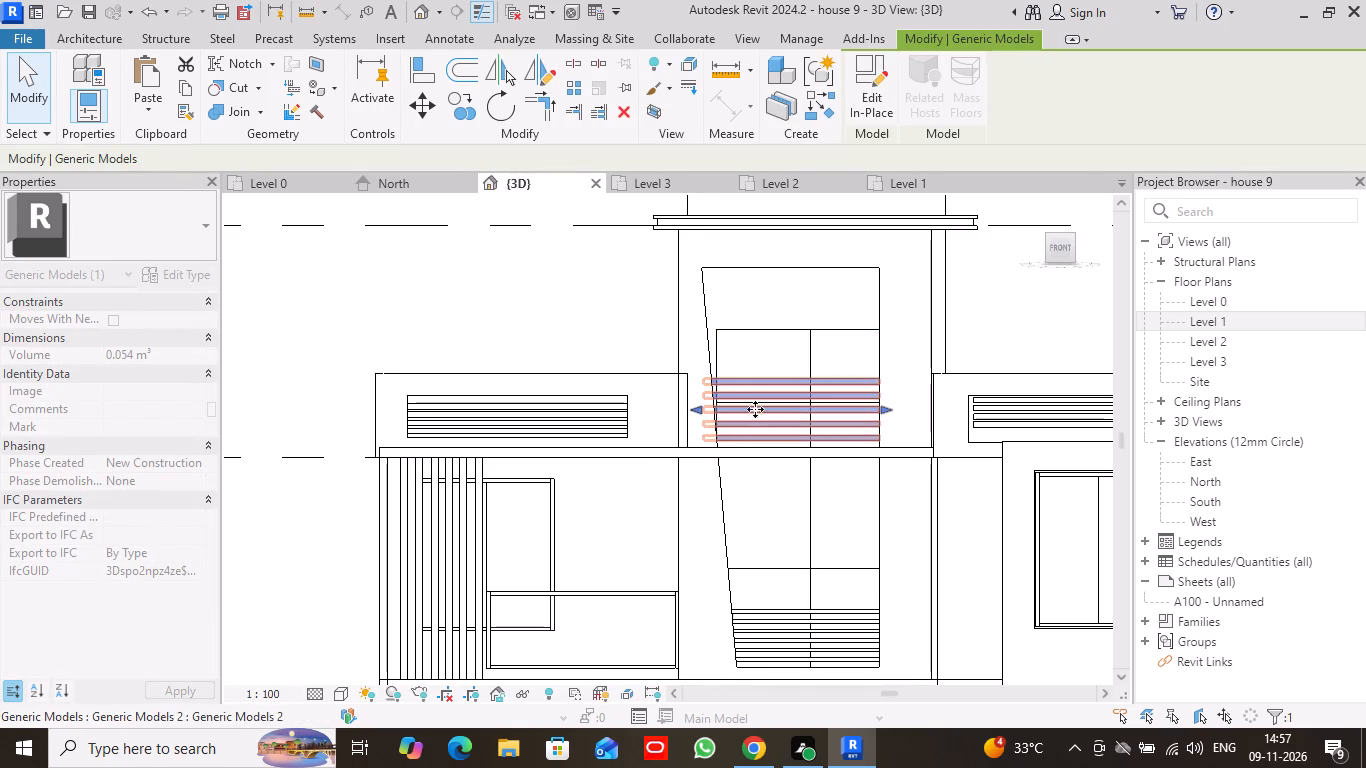
Examine both sets of horizontal bars in the slanted openings from an angled view and from the front.
click(21, 89)
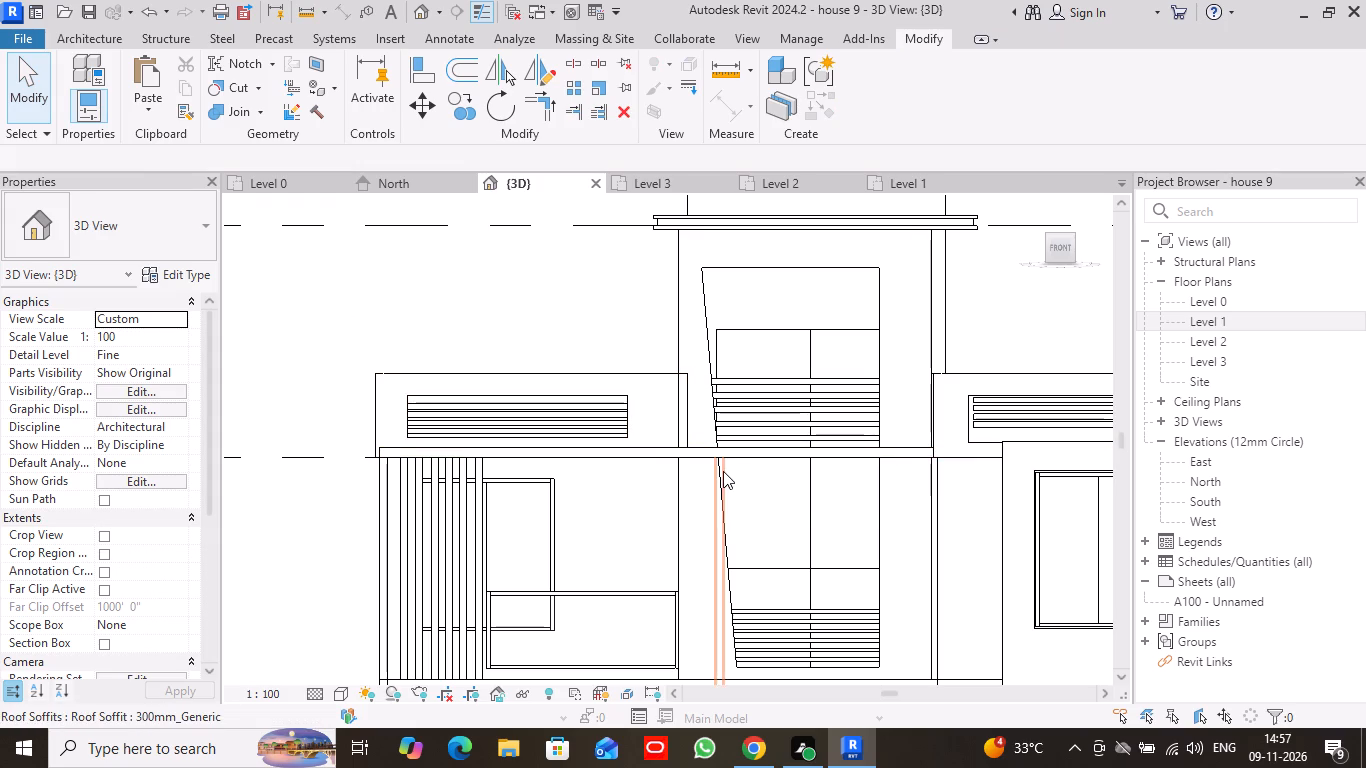
middle_drag(809, 602, 813, 599)
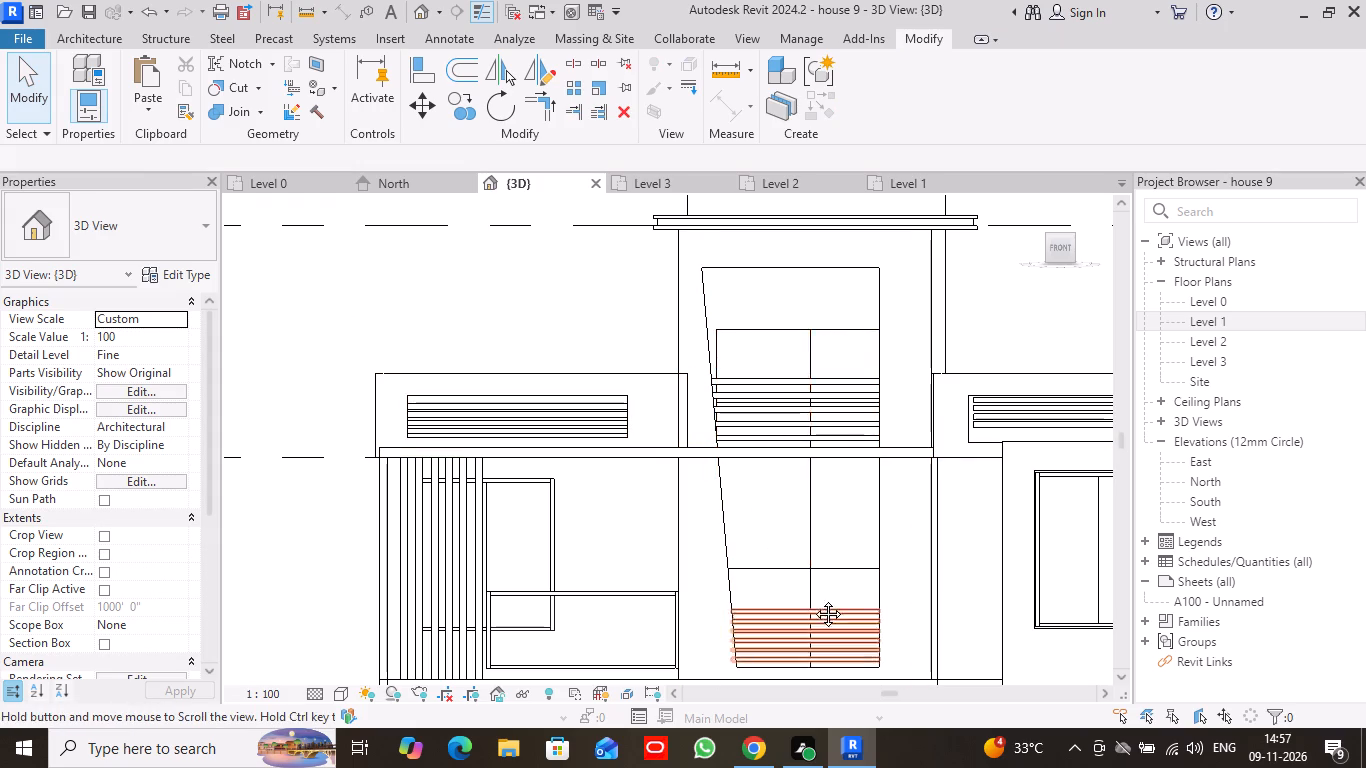
middle_drag(813, 599, 835, 470)
scroll(835, 469, down, 2)
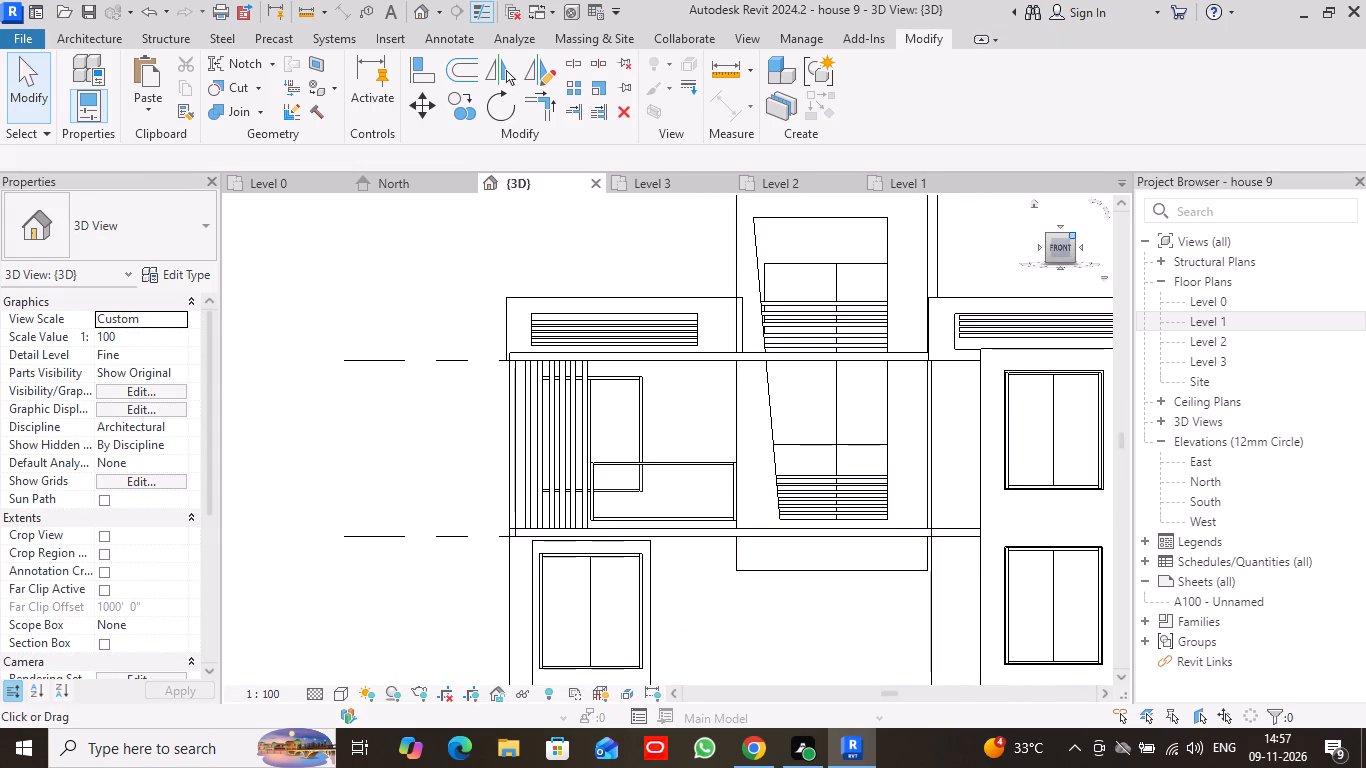
drag(1073, 235, 996, 260)
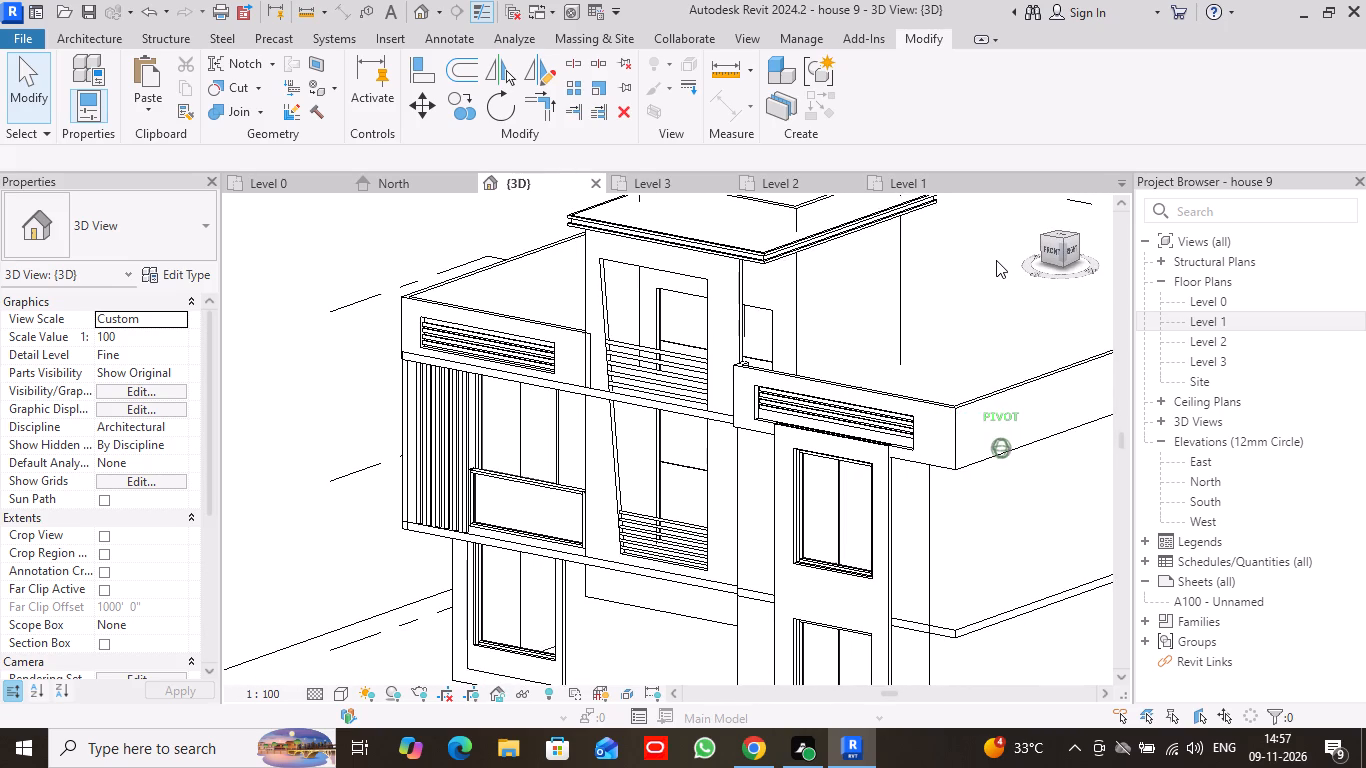
drag(996, 260, 1070, 245)
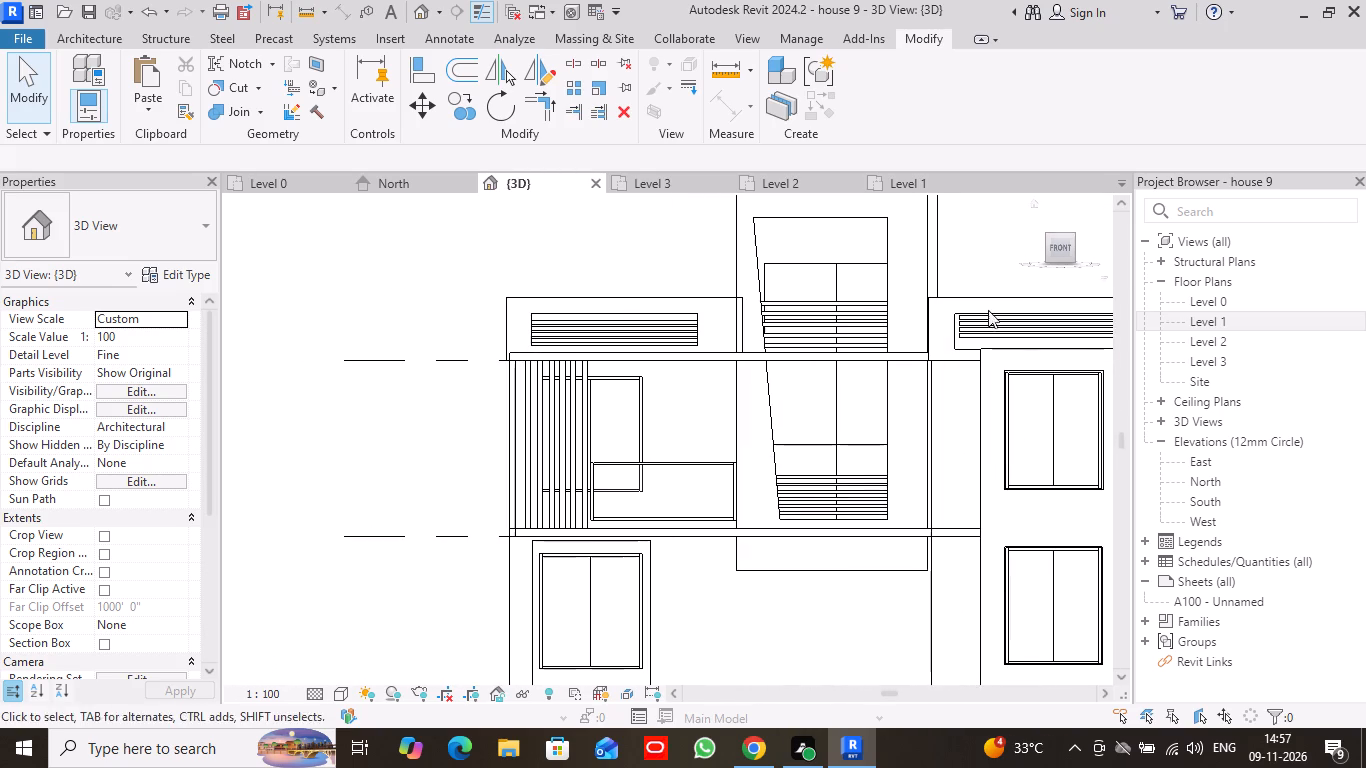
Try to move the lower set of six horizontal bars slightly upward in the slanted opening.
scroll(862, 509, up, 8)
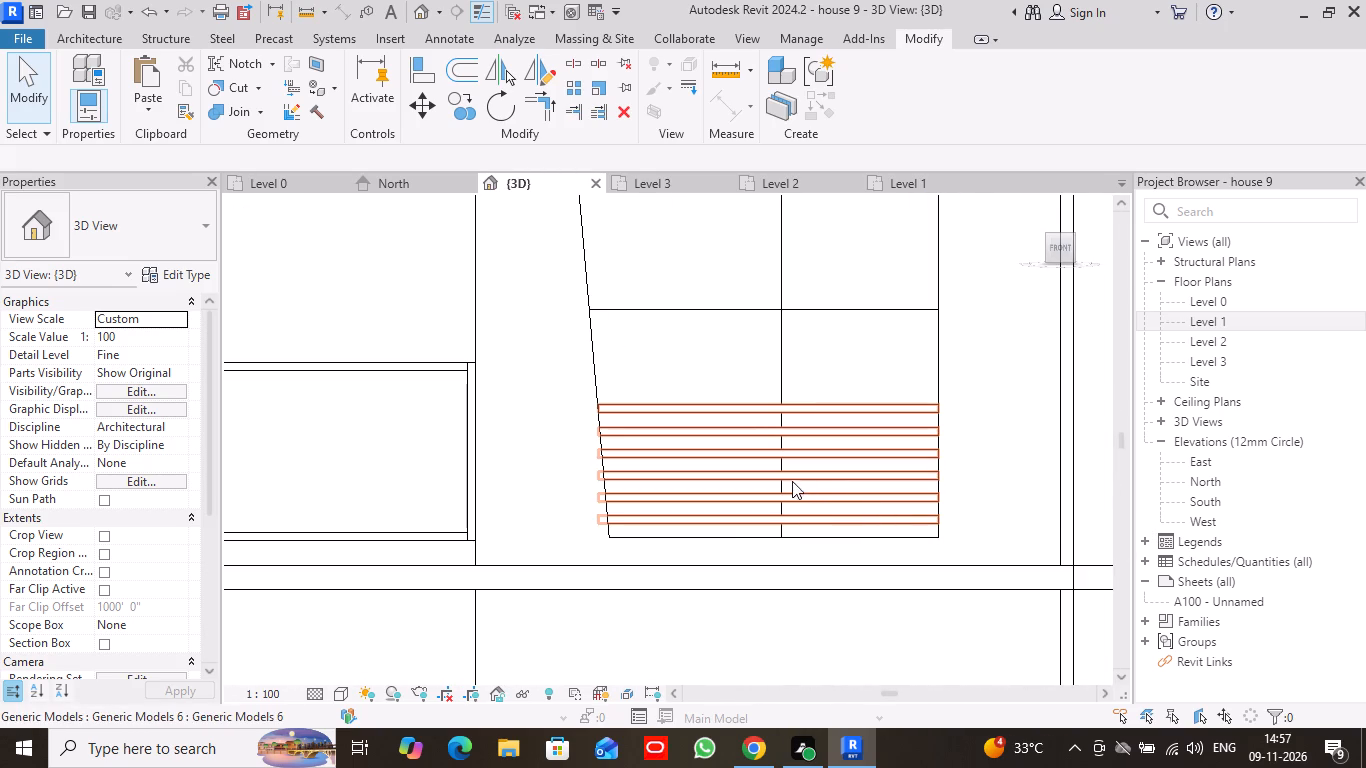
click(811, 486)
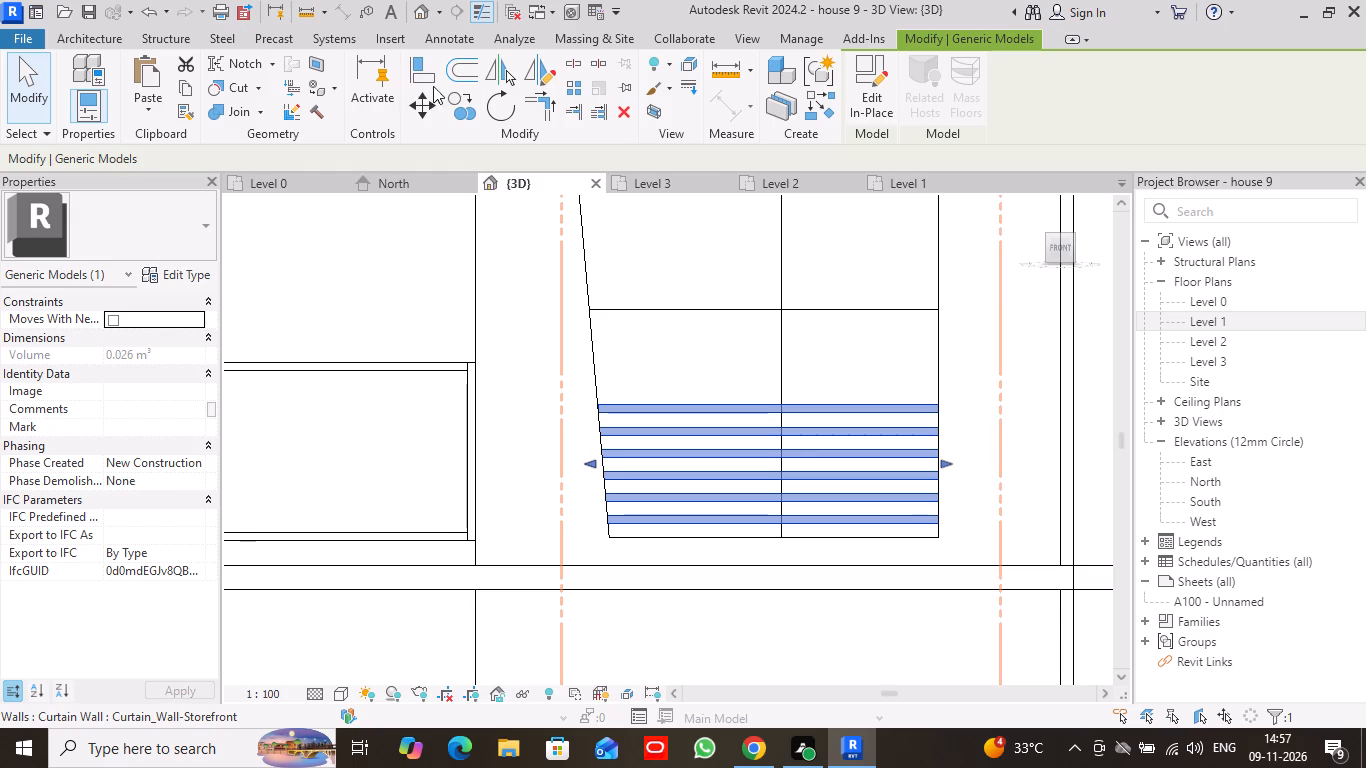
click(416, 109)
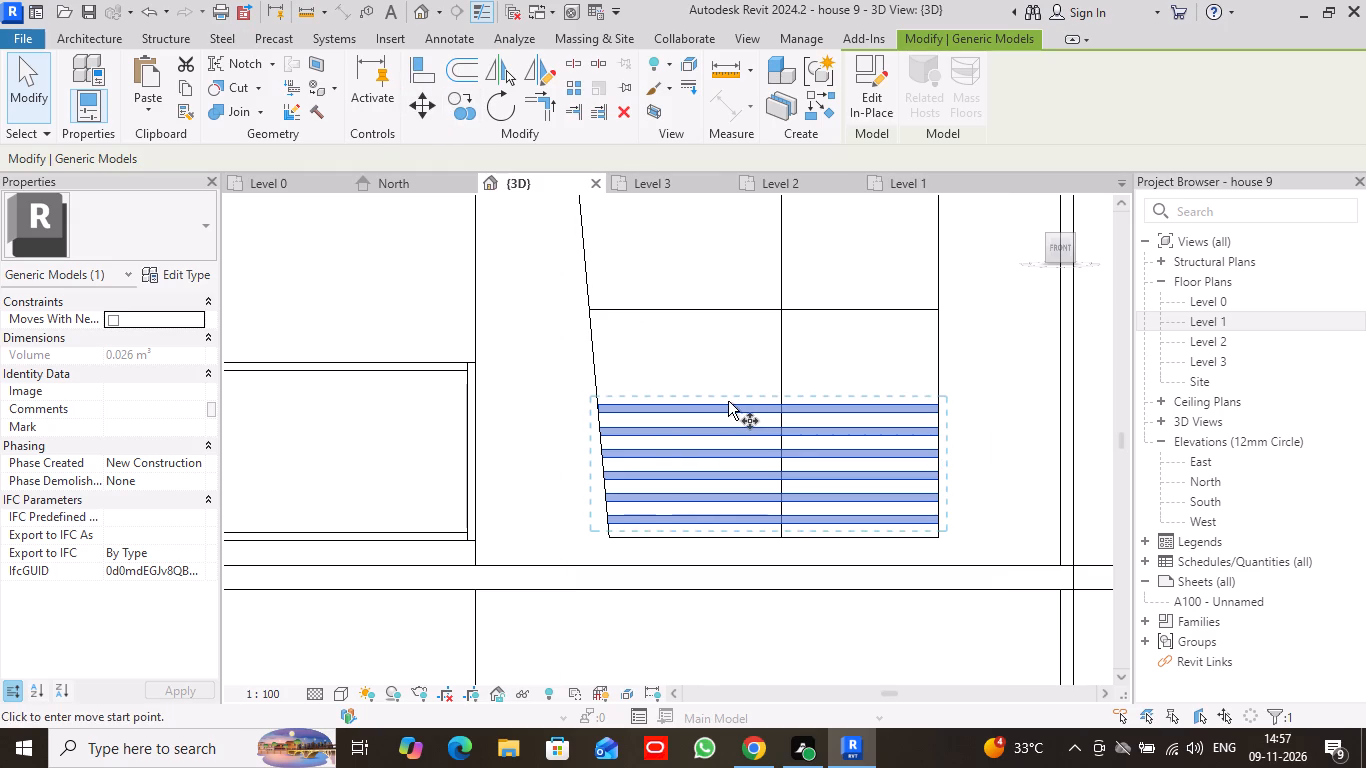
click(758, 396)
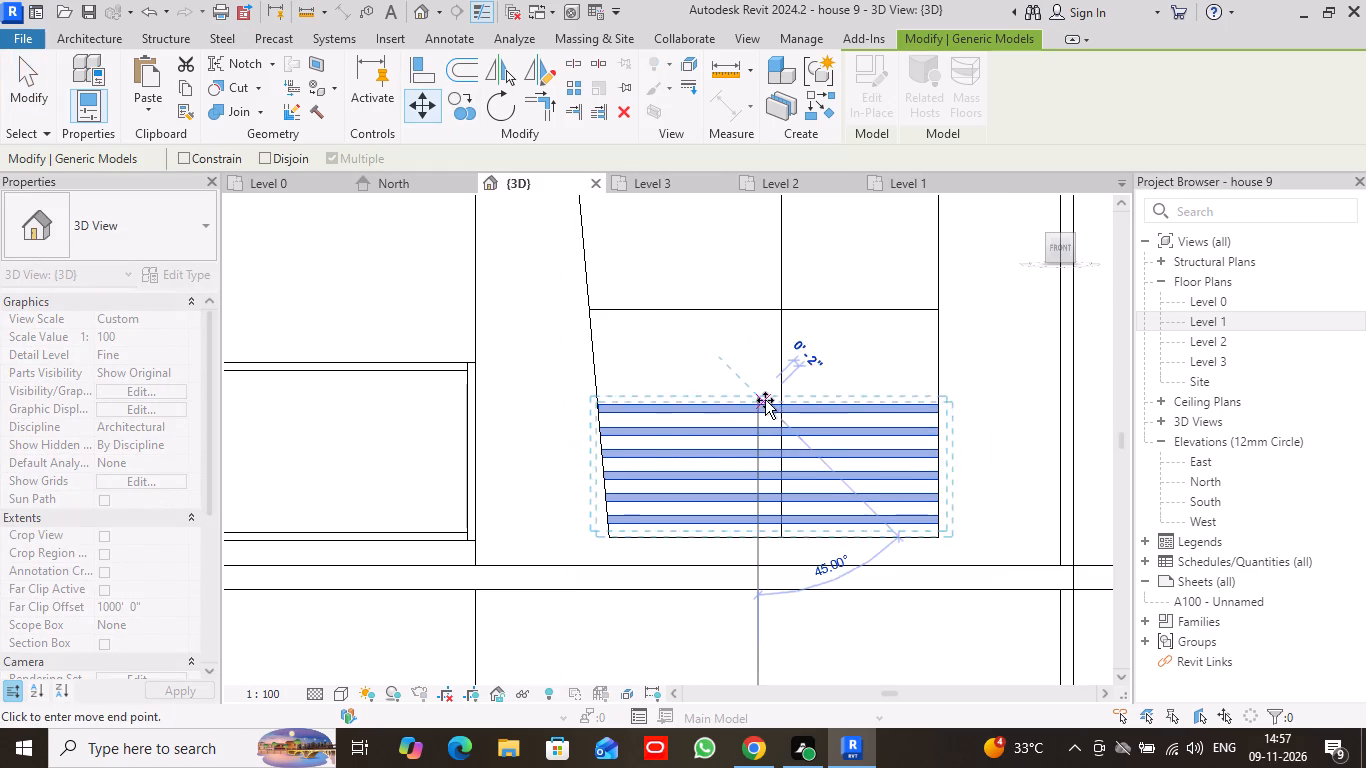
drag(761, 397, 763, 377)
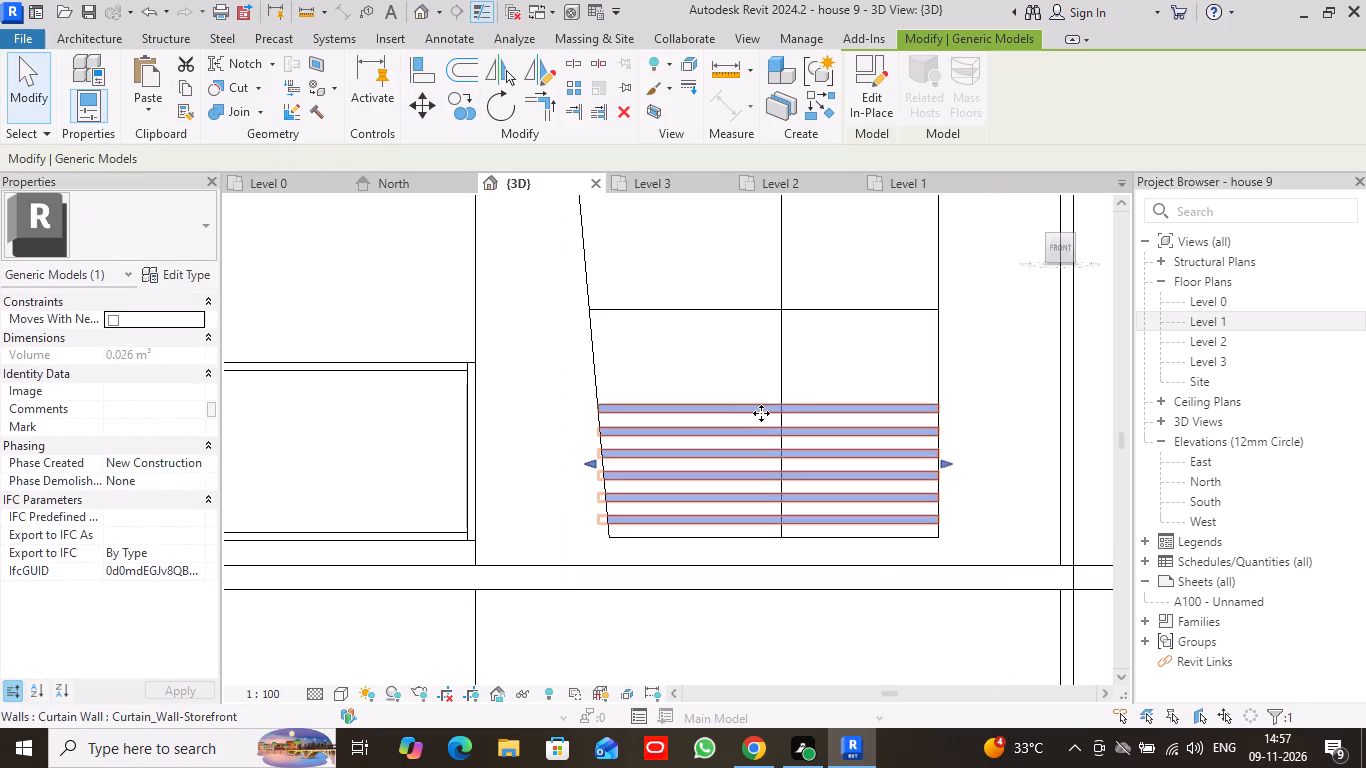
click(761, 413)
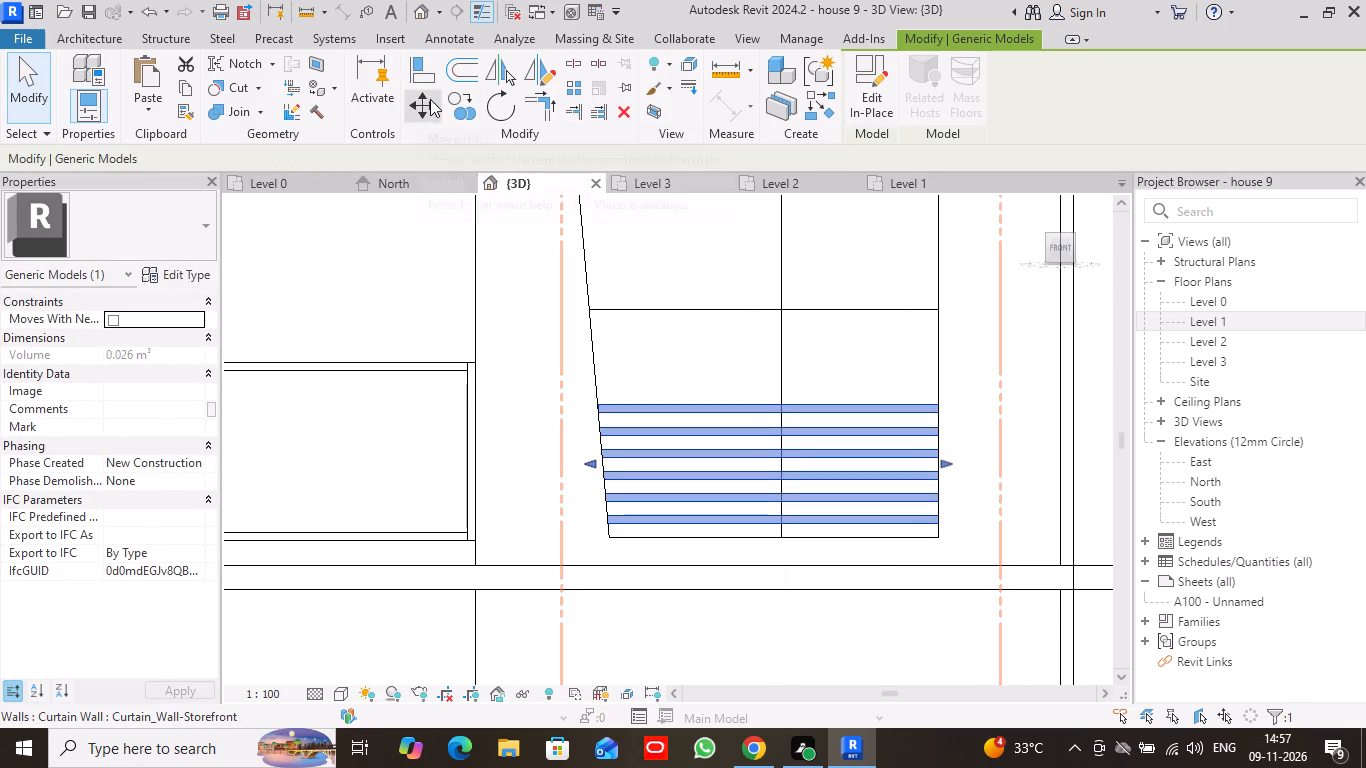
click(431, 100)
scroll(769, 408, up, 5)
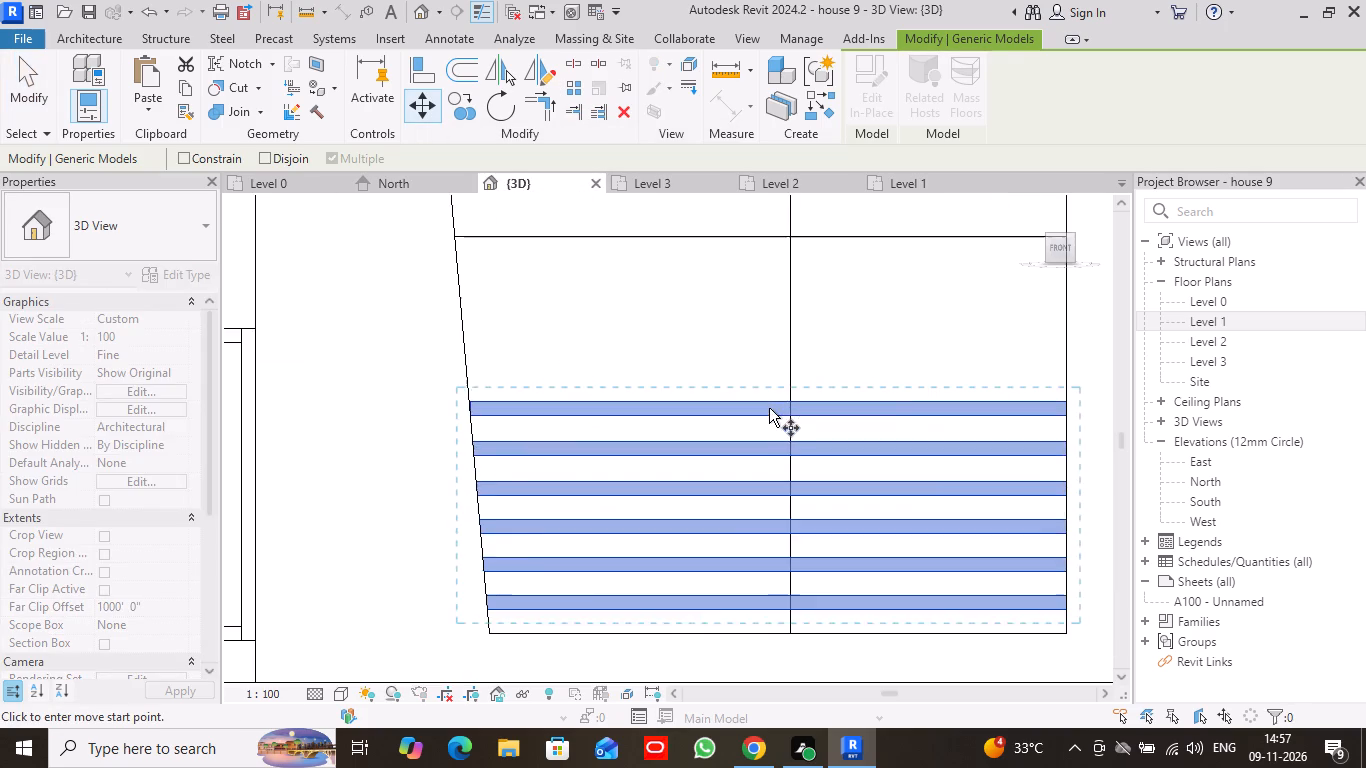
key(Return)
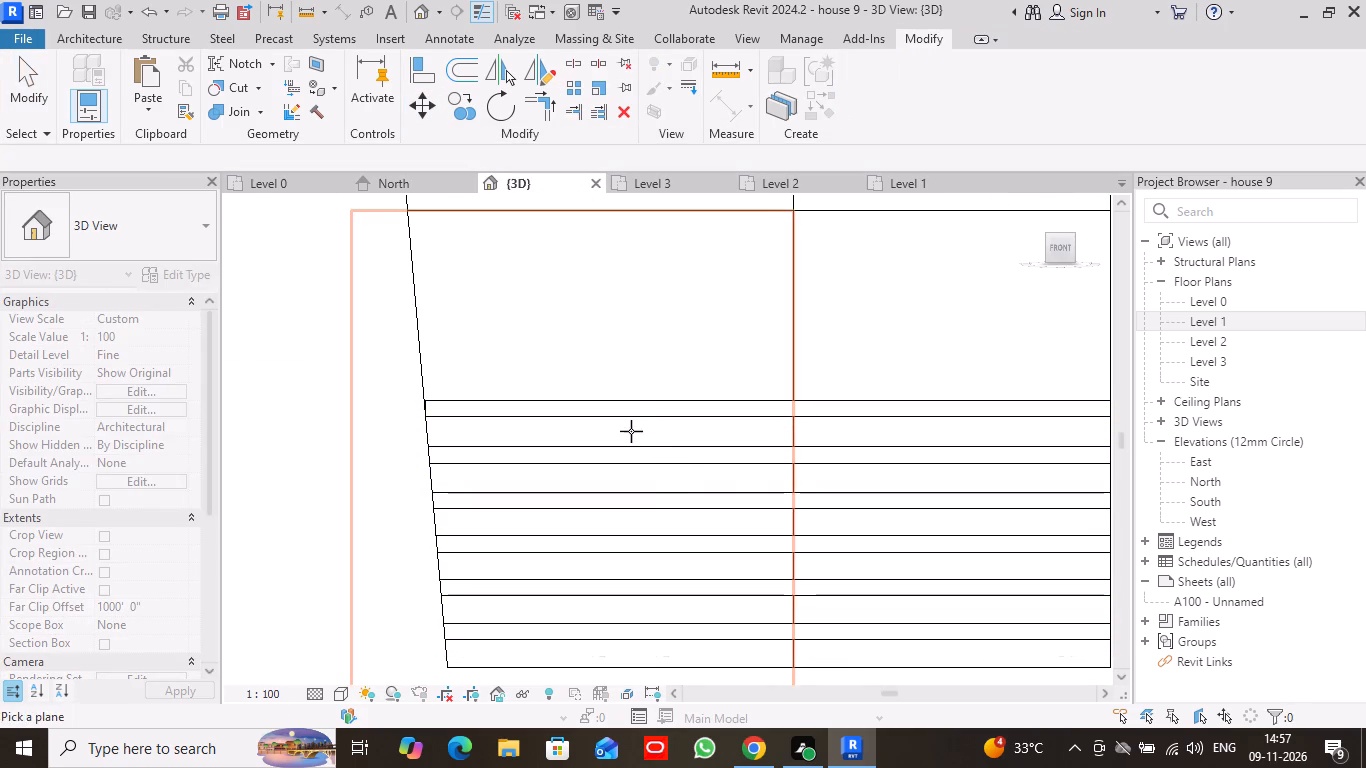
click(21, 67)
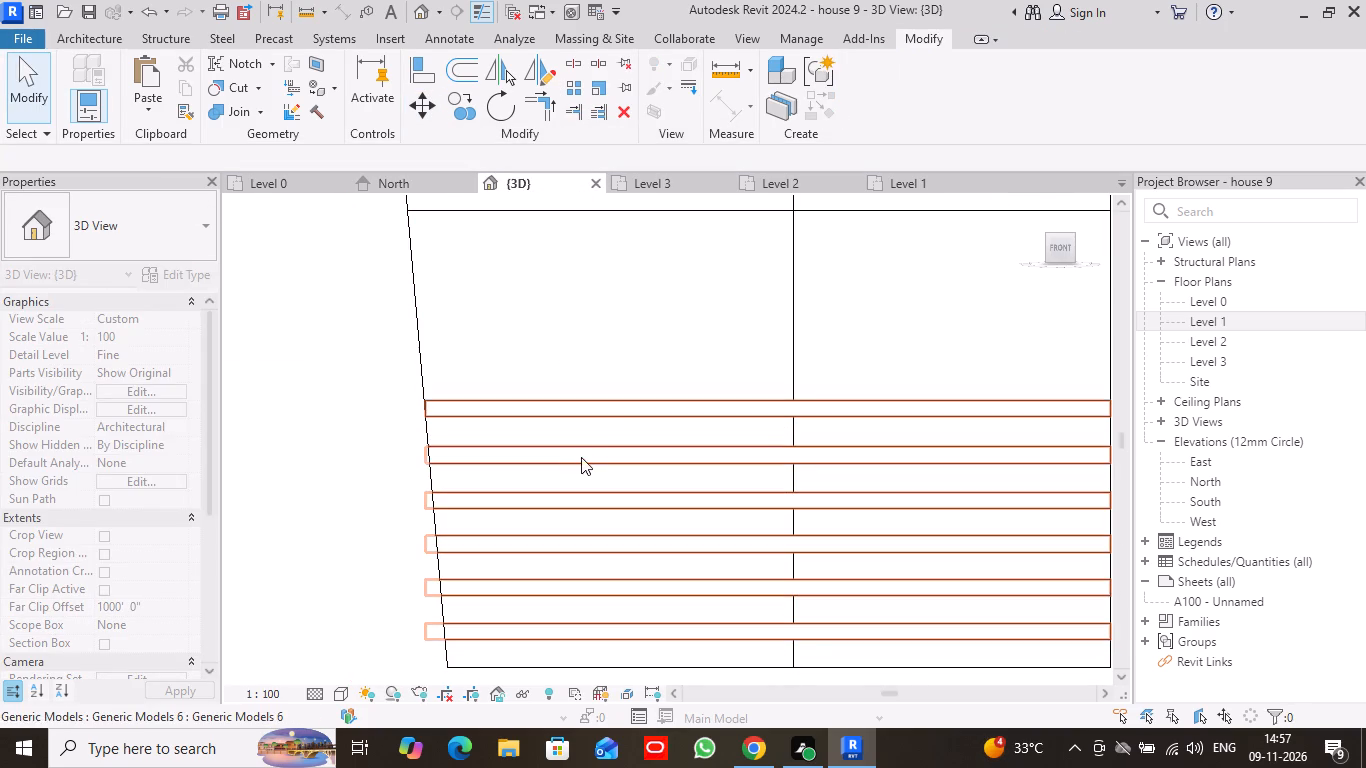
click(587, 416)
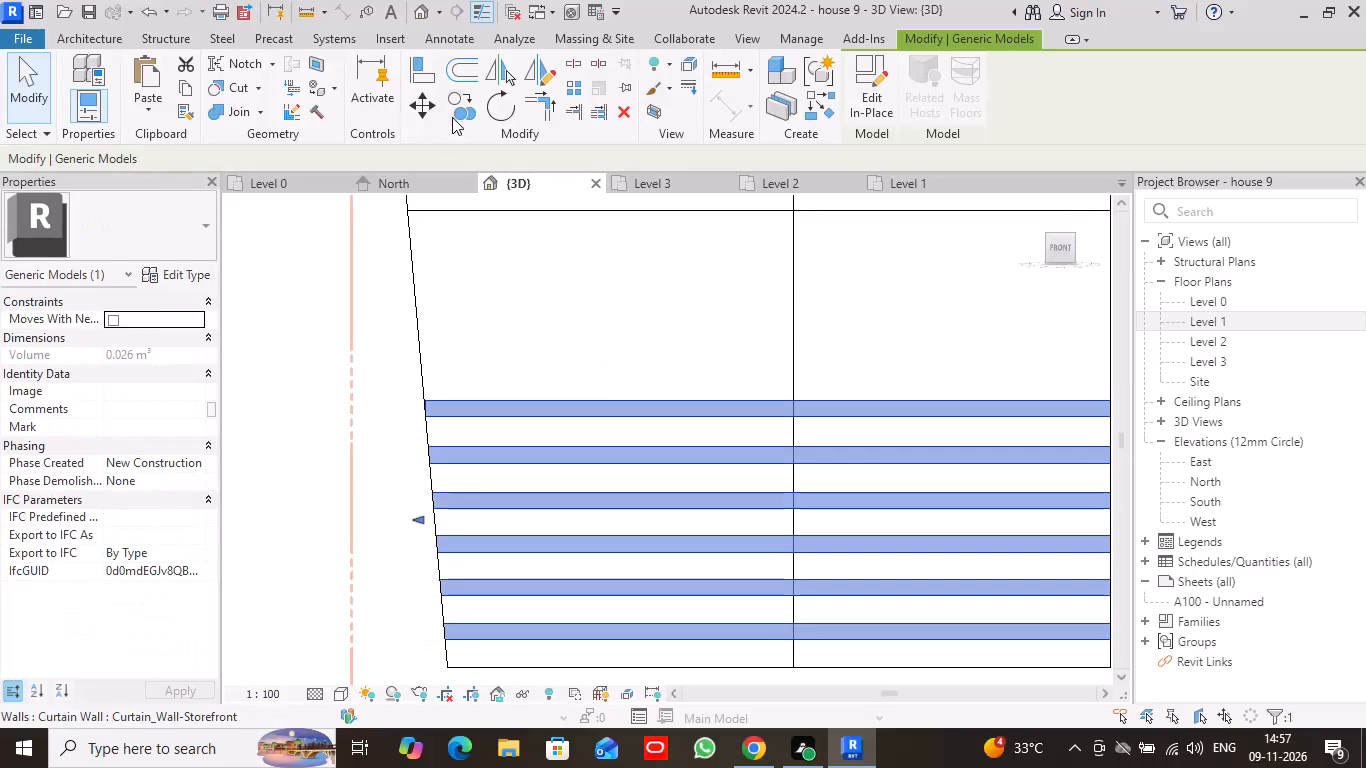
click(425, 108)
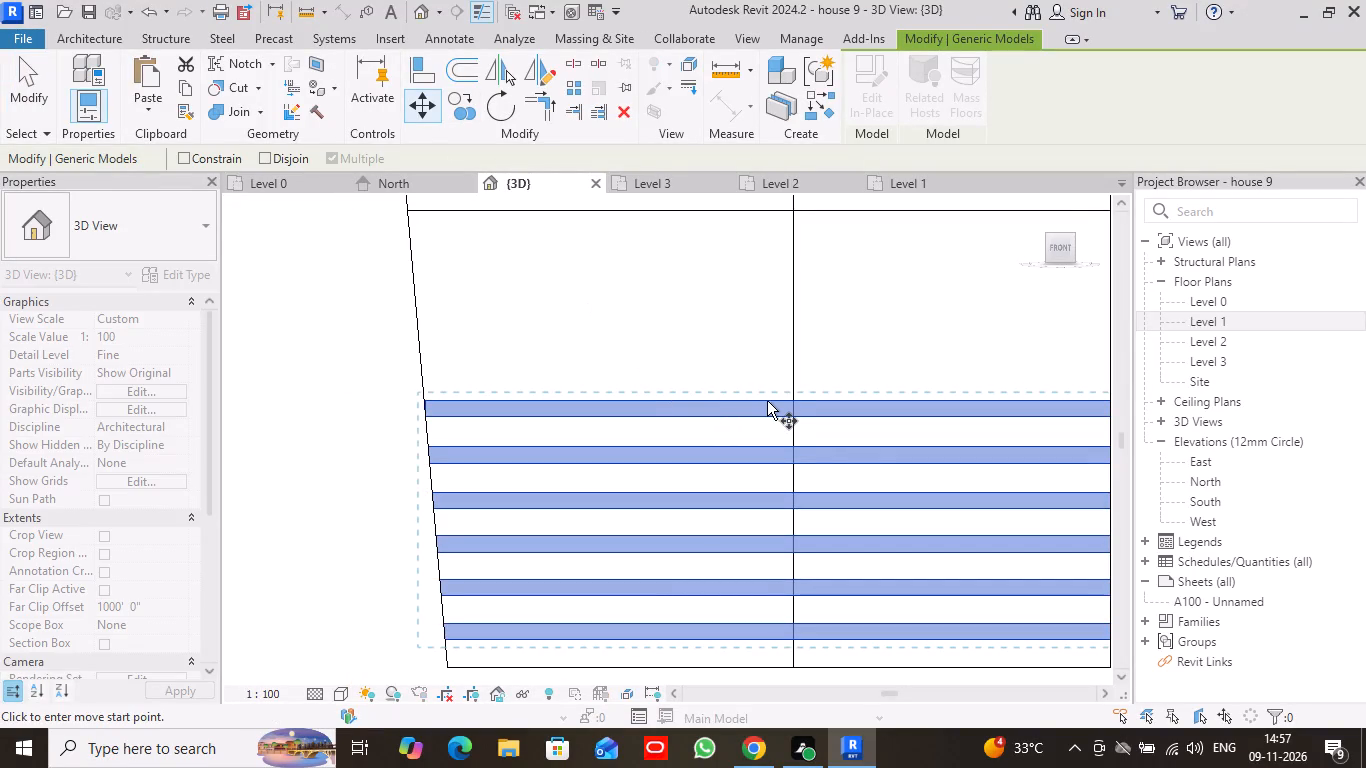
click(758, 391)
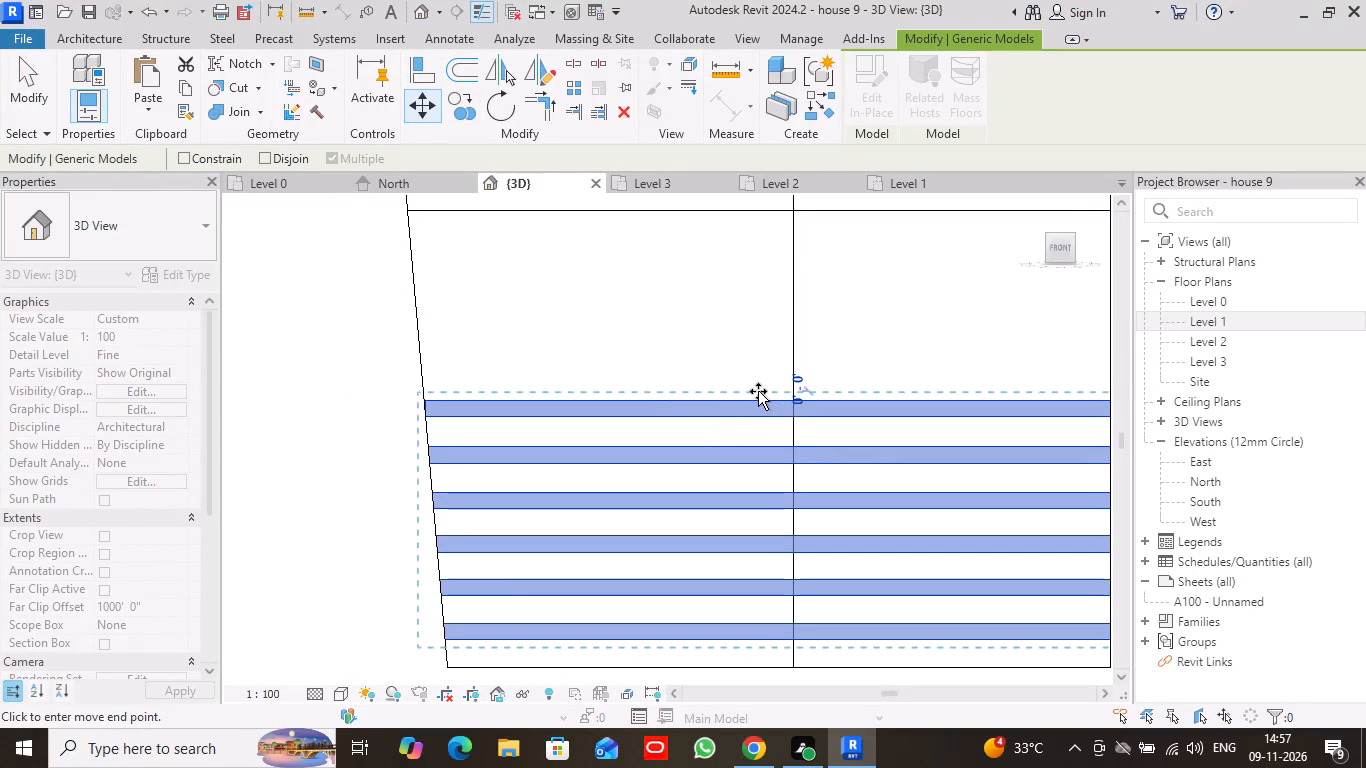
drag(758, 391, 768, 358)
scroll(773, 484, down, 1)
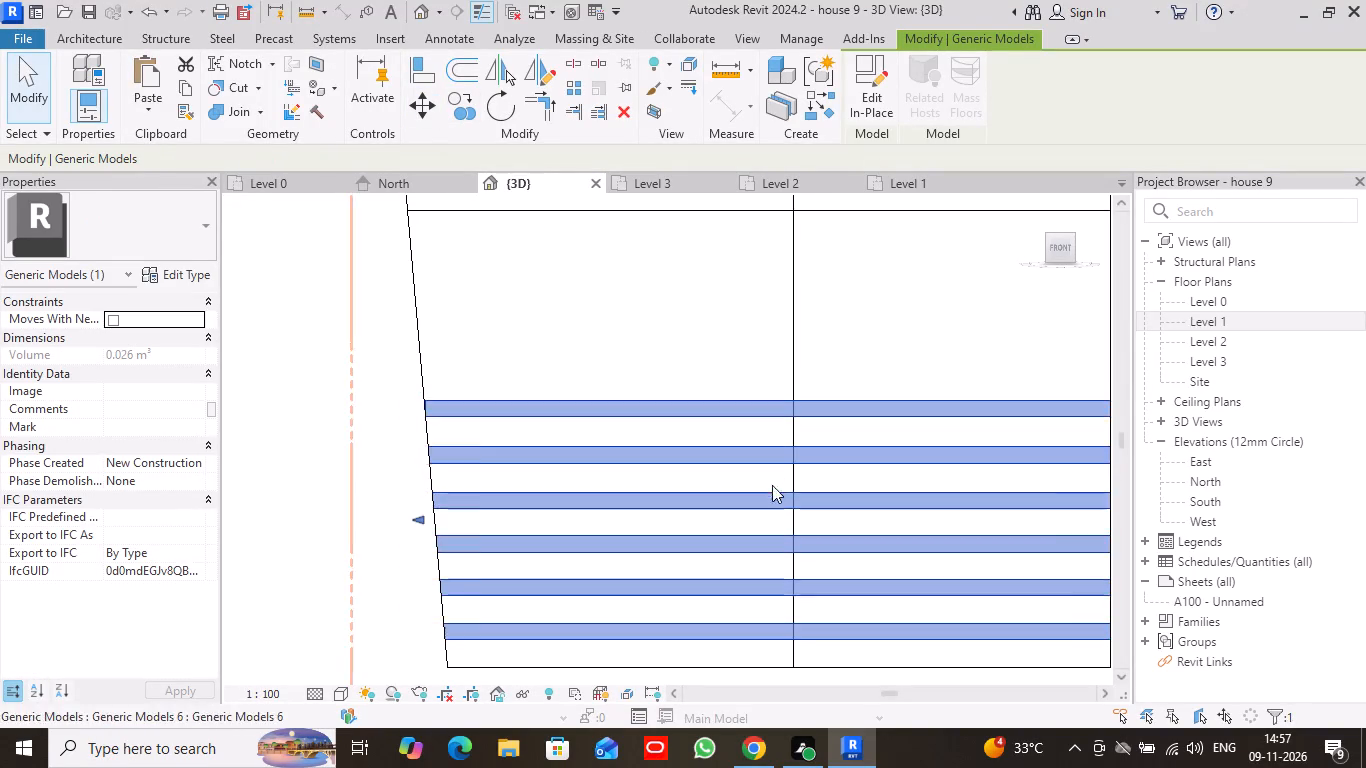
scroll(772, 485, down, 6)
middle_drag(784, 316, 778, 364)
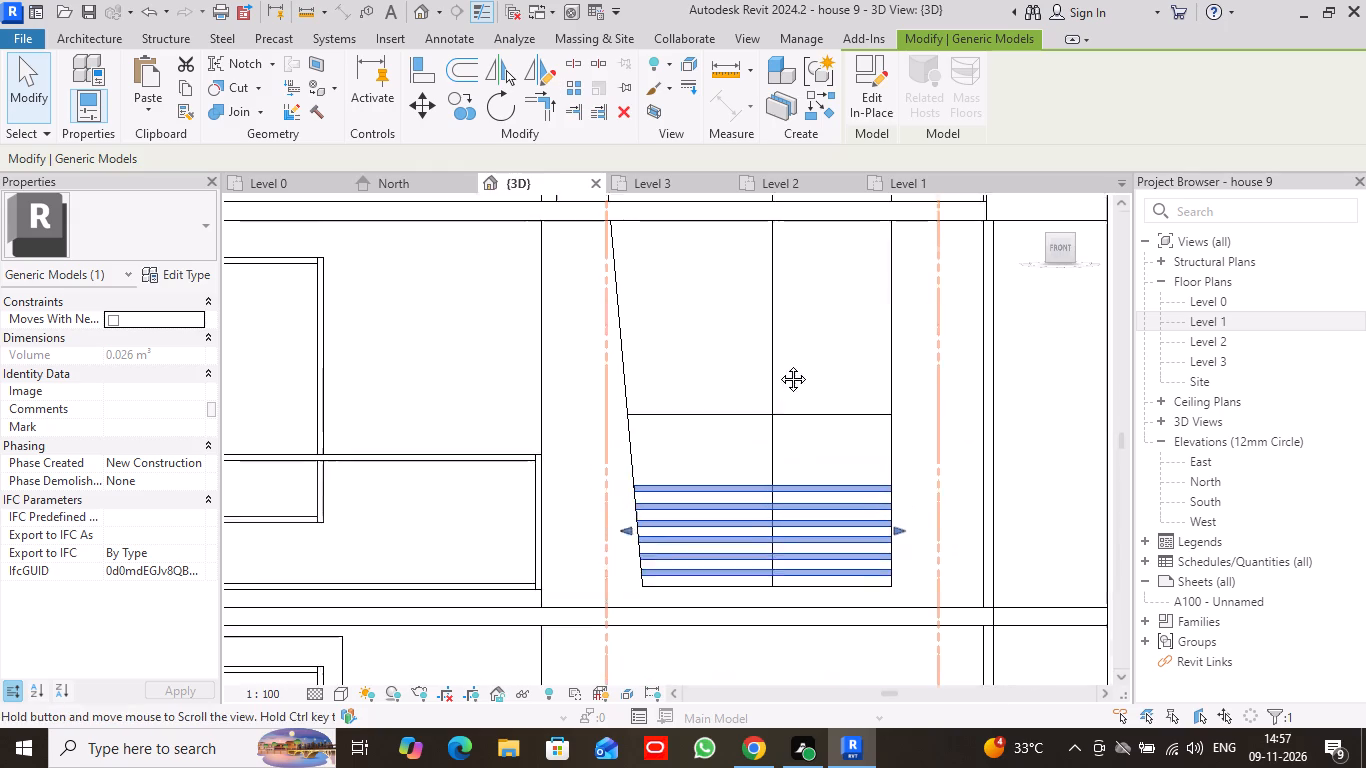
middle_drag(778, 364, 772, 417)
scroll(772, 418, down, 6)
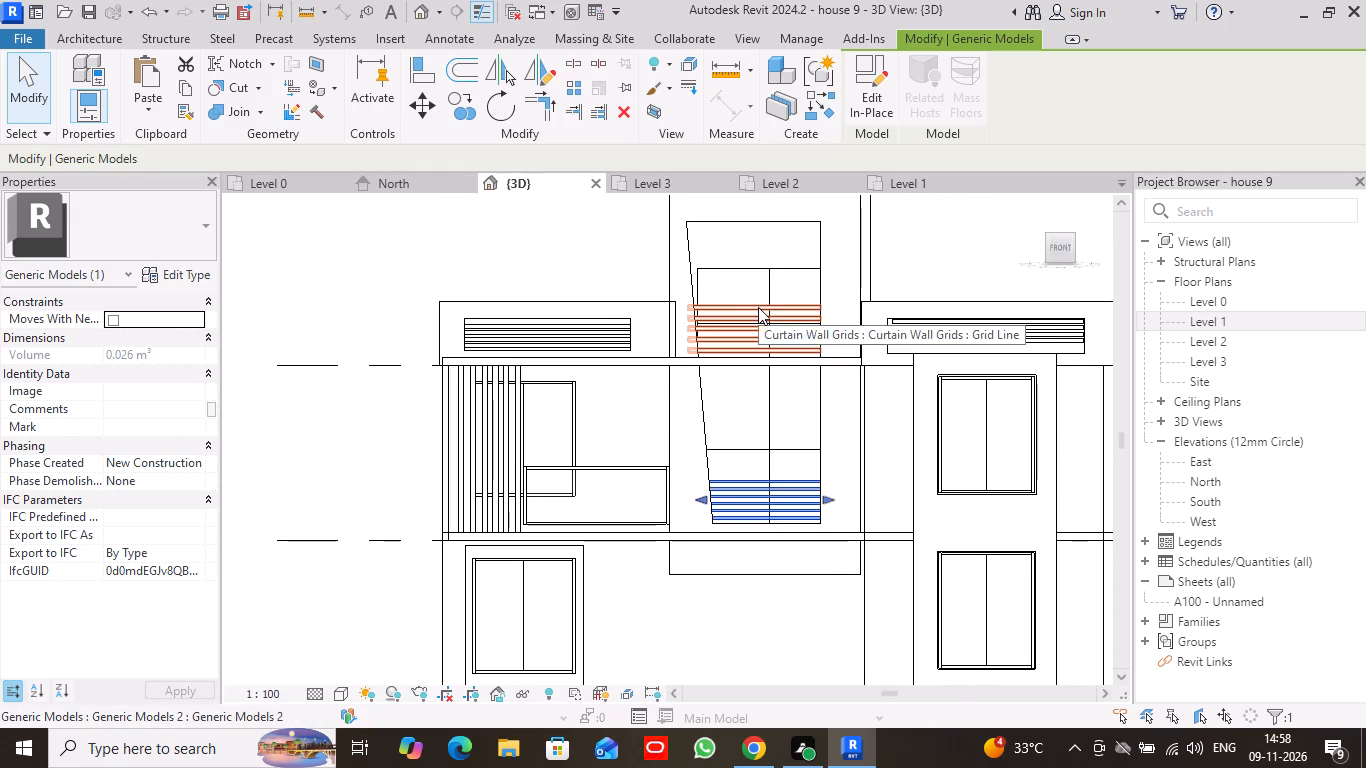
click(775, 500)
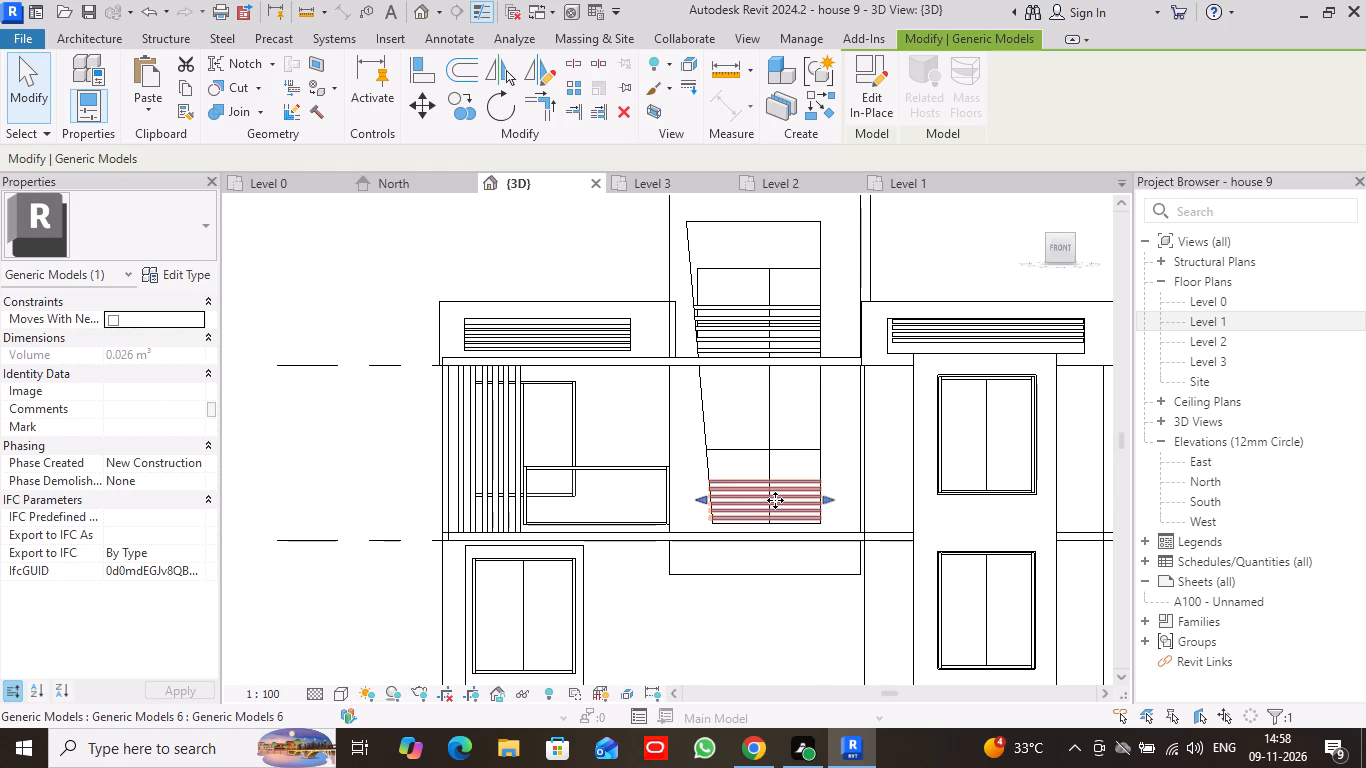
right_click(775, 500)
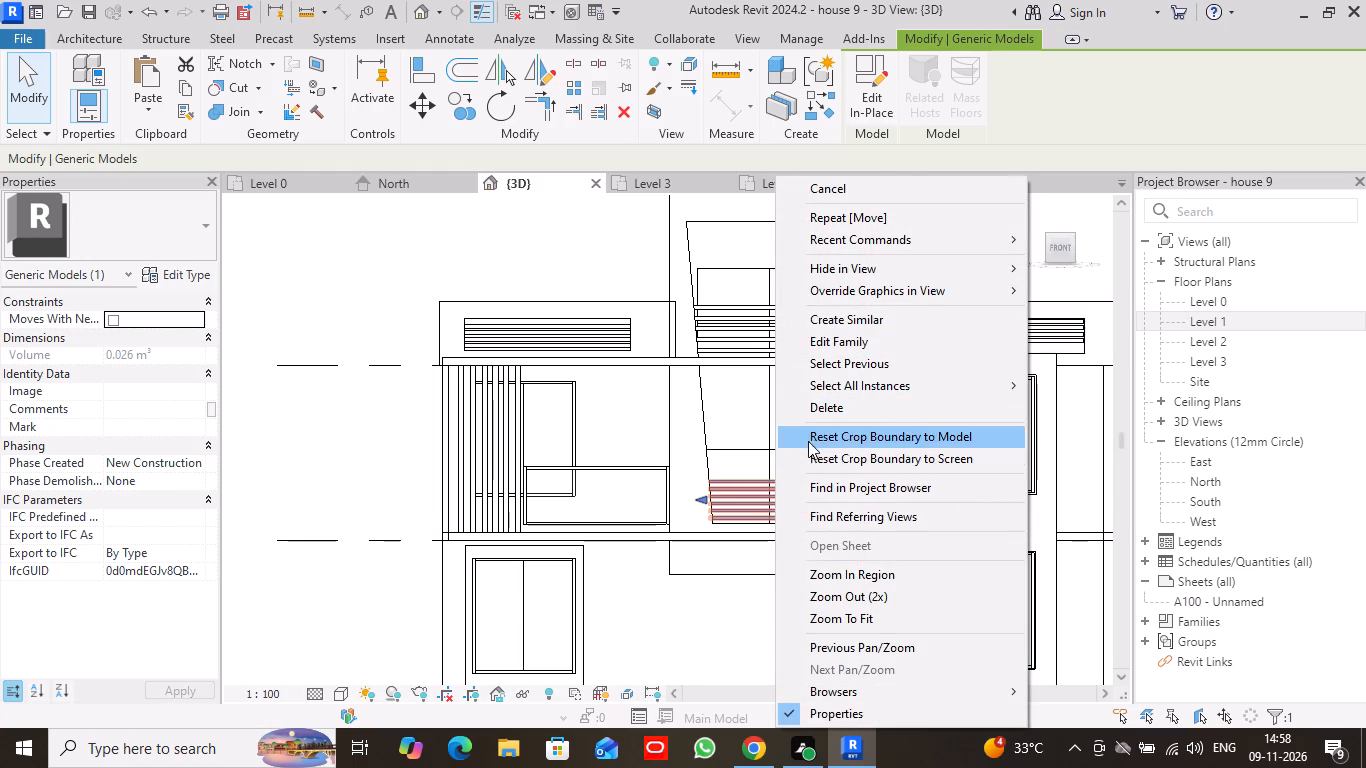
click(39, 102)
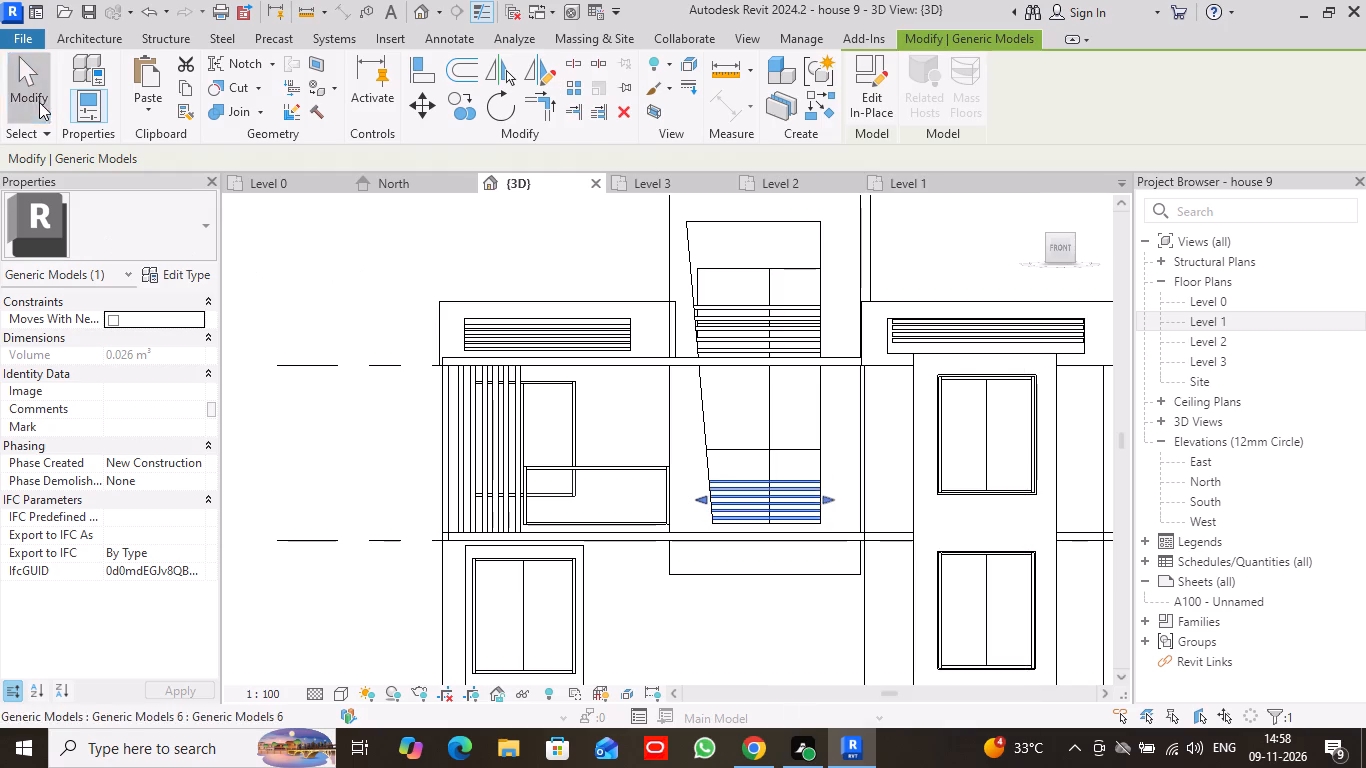
Examine from an angled view how the lower bars sit within the slanted opening and the whole facade.
drag(1071, 235, 1059, 239)
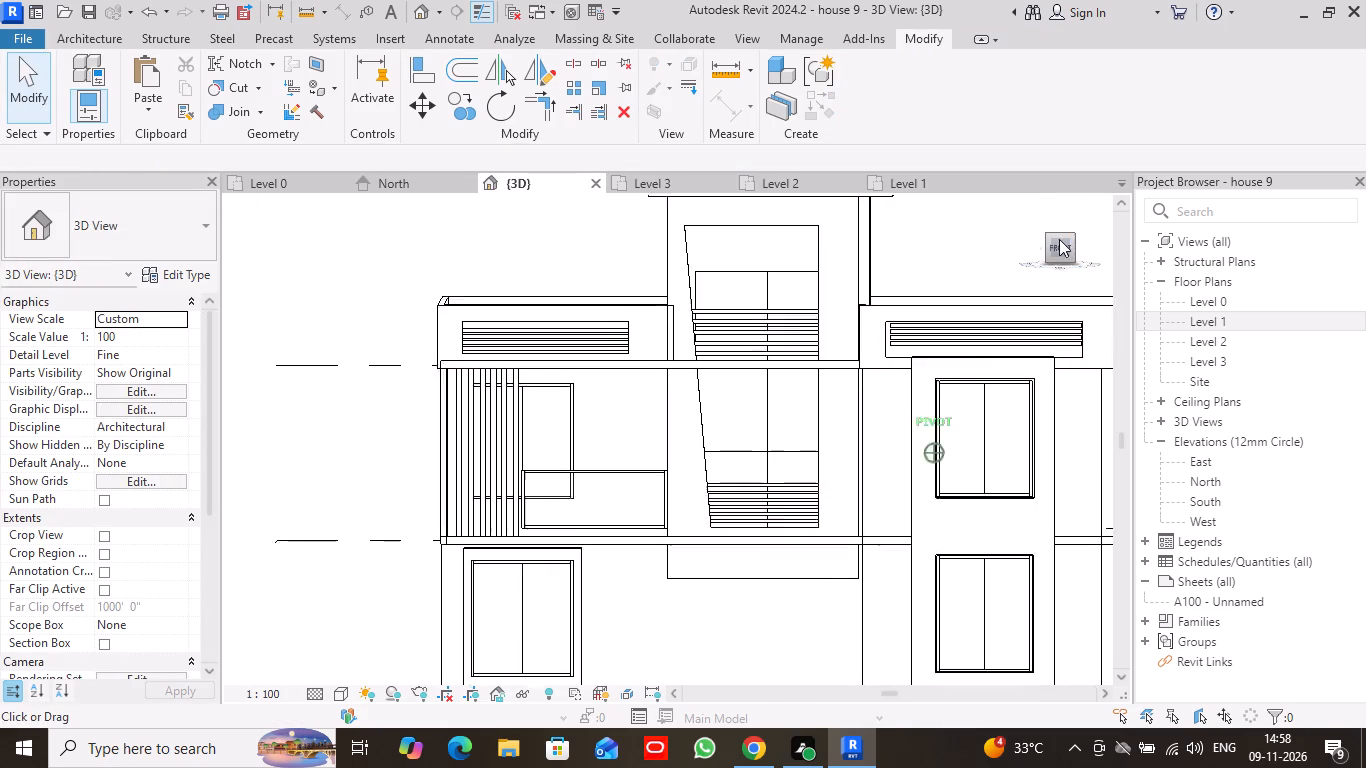
drag(1059, 239, 987, 264)
scroll(575, 607, up, 3)
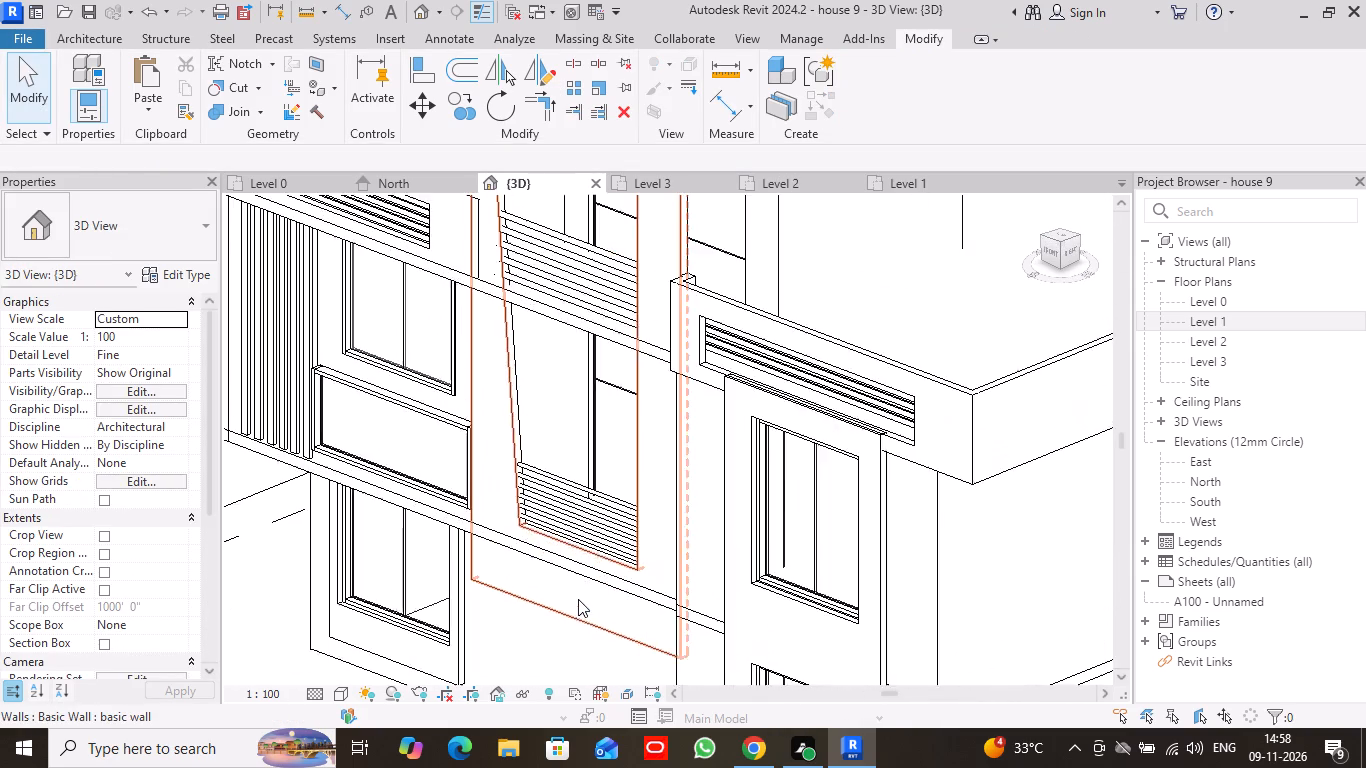
scroll(590, 598, up, 4)
middle_drag(561, 465, 608, 437)
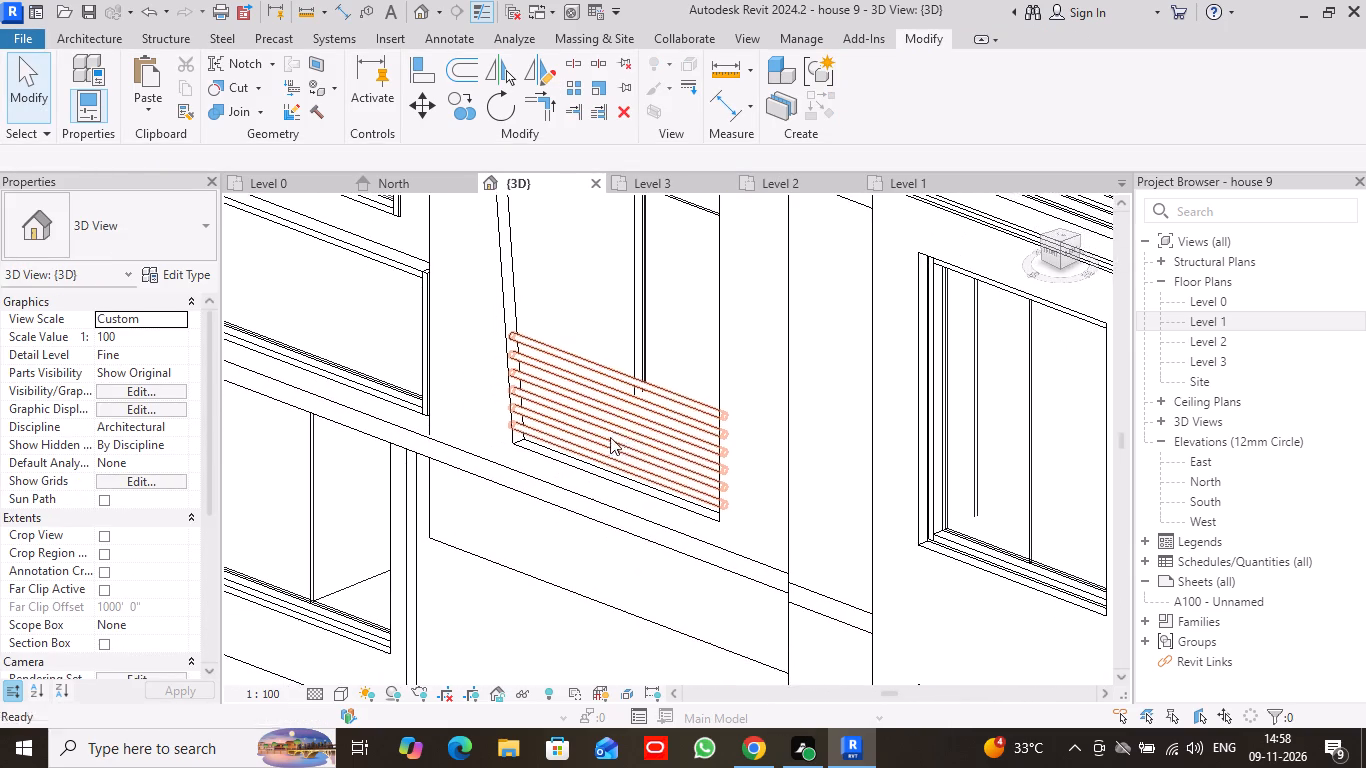
scroll(659, 447, down, 8)
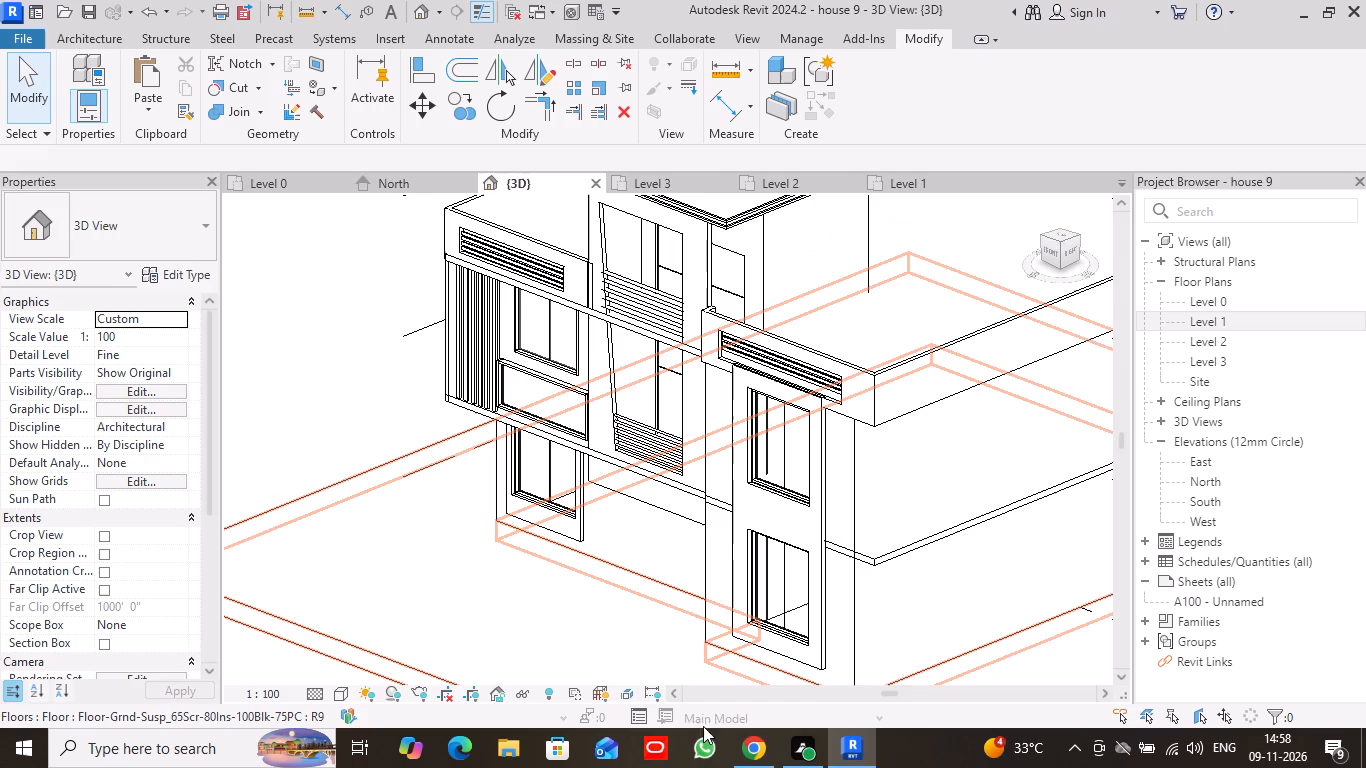
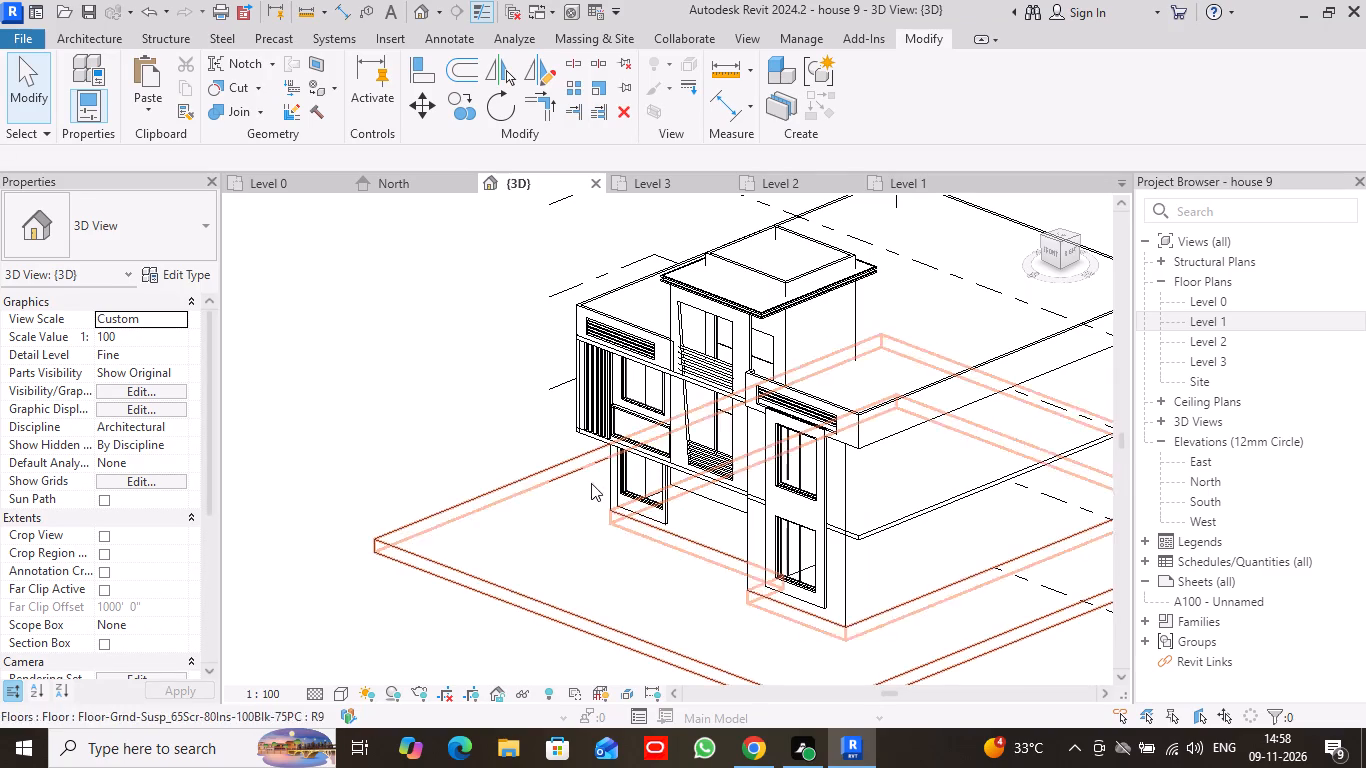
Delete the lower set of six horizontal bars from the slanted front opening.
scroll(710, 533, up, 8)
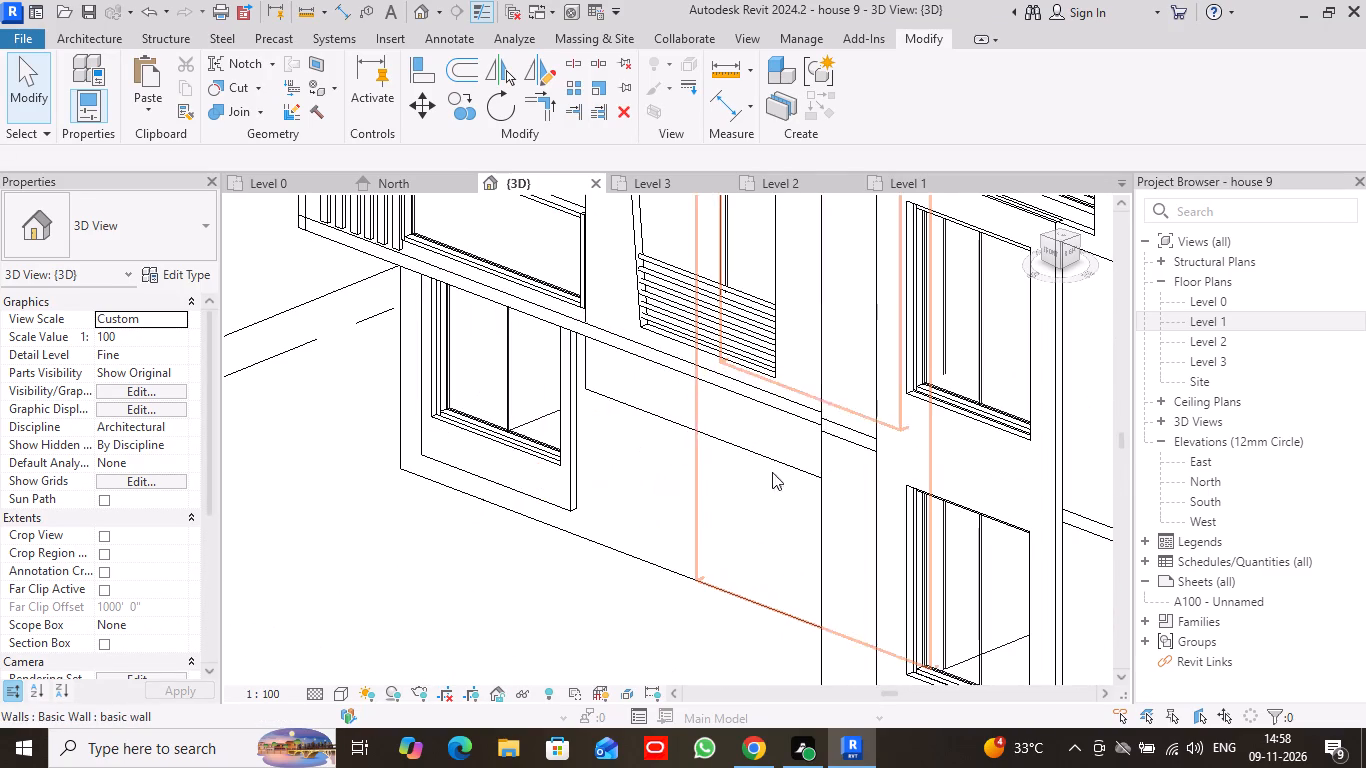
click(710, 317)
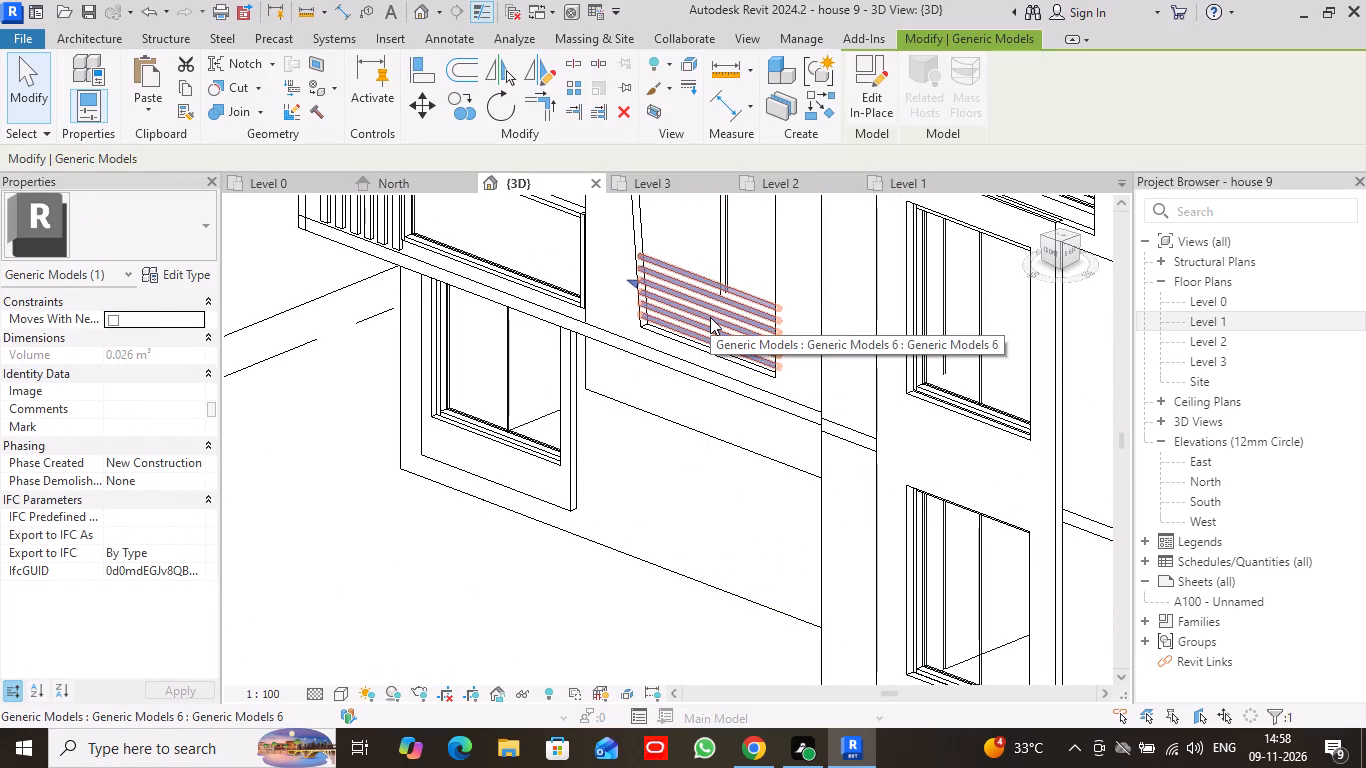
right_click(710, 317)
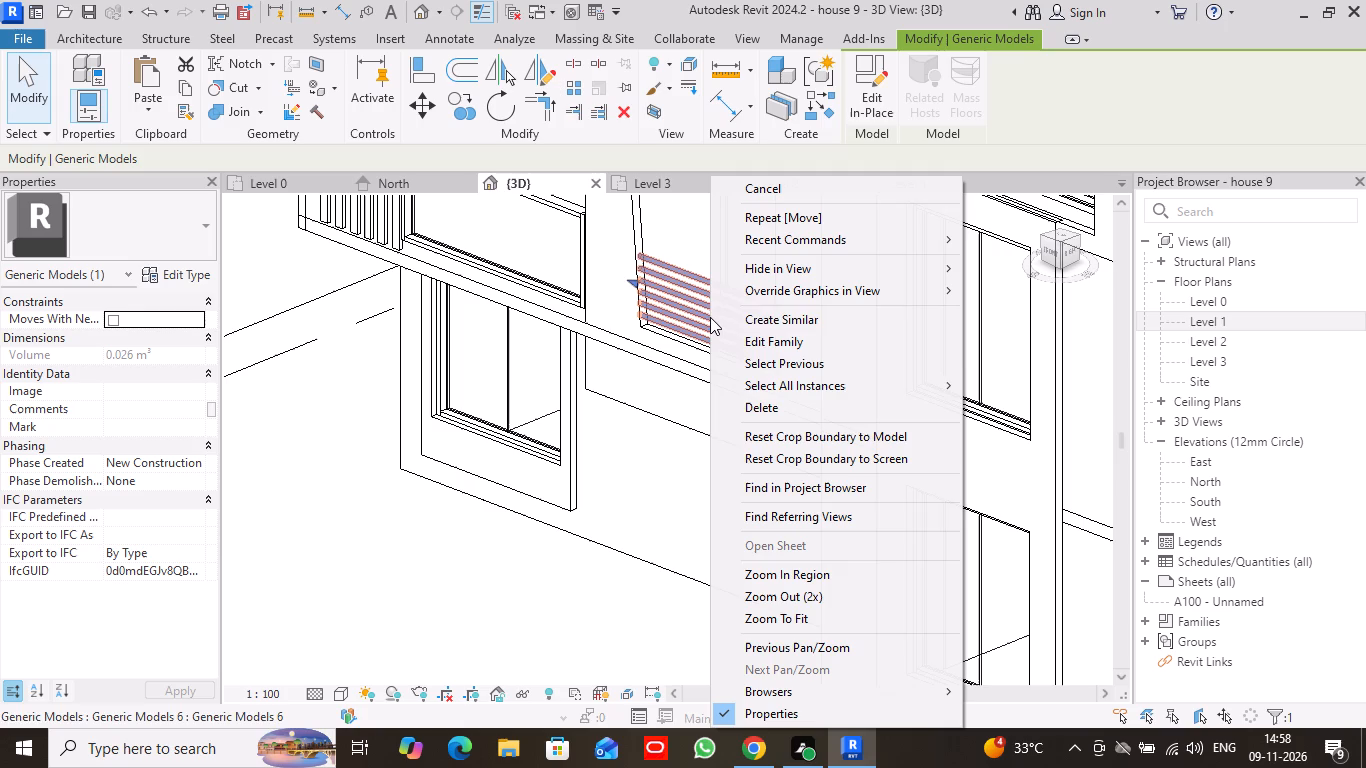
click(767, 403)
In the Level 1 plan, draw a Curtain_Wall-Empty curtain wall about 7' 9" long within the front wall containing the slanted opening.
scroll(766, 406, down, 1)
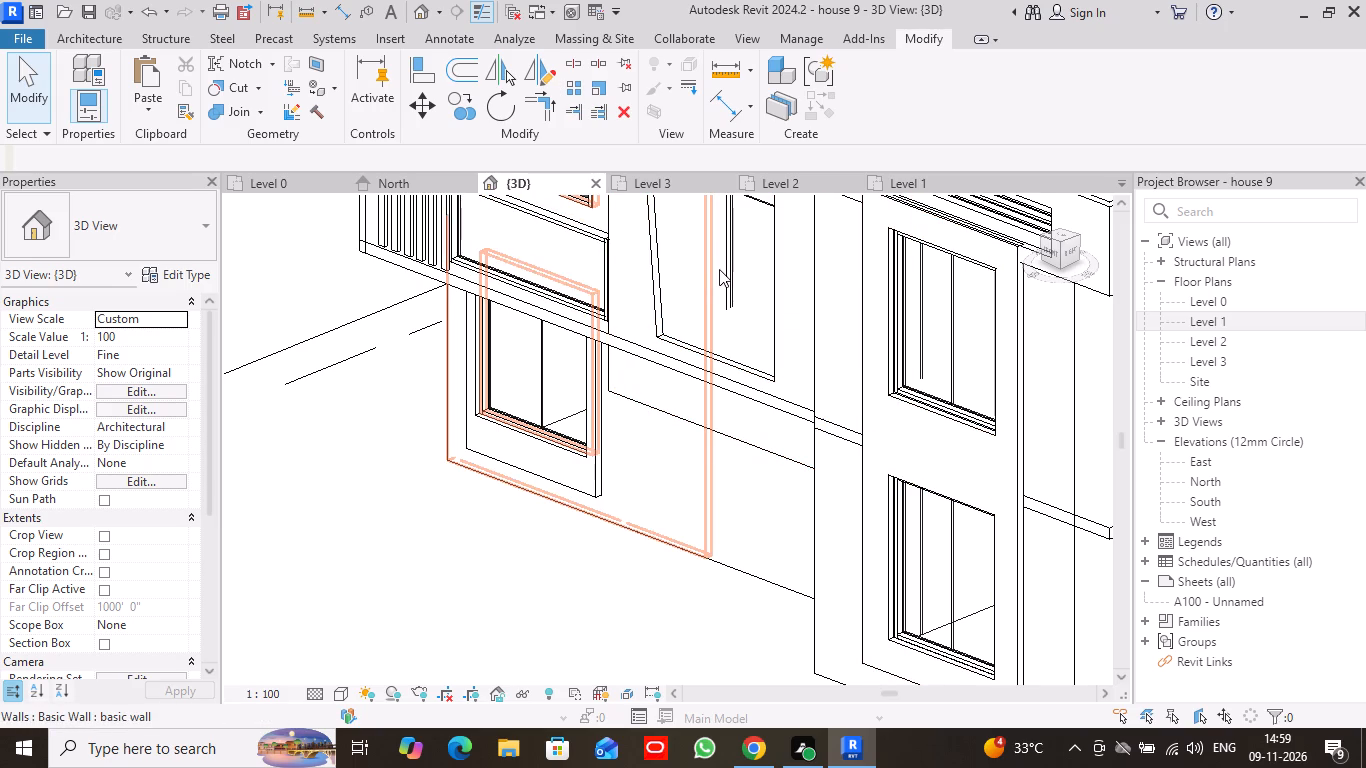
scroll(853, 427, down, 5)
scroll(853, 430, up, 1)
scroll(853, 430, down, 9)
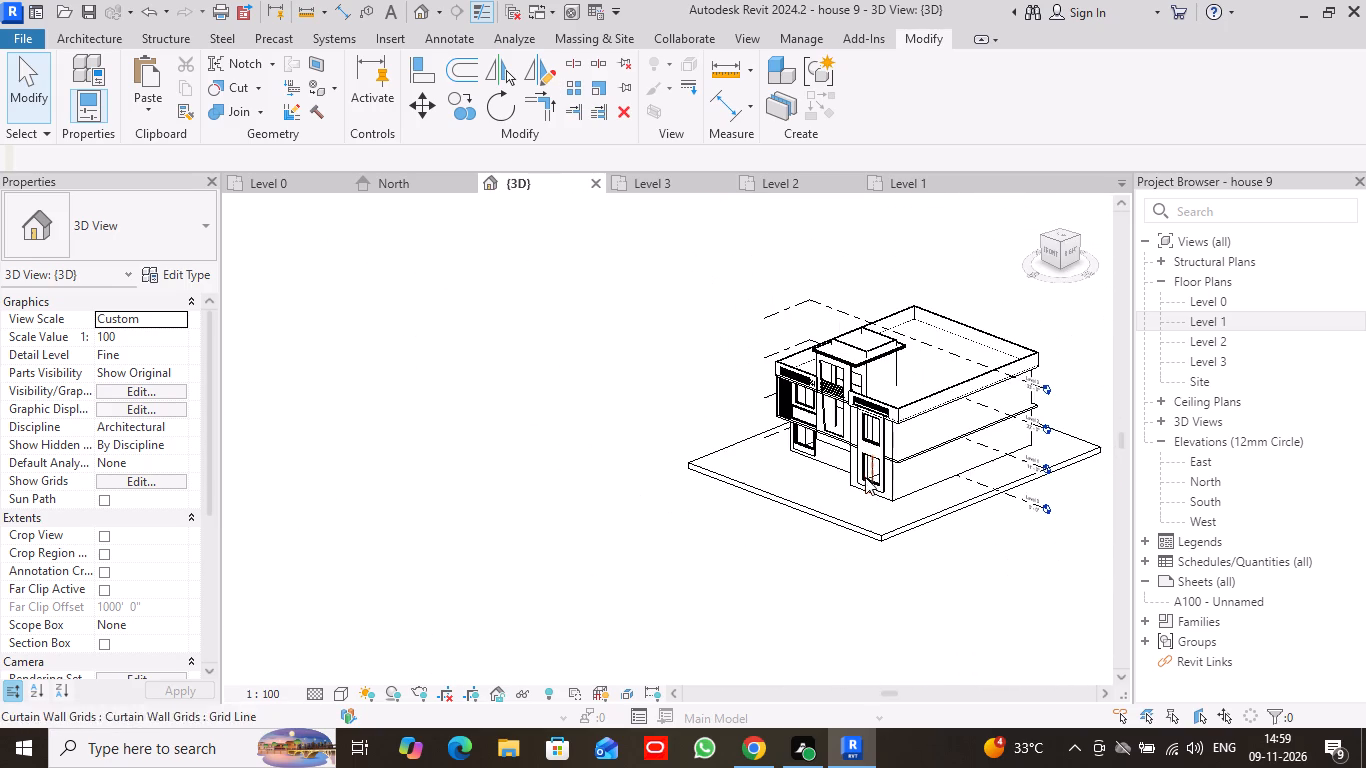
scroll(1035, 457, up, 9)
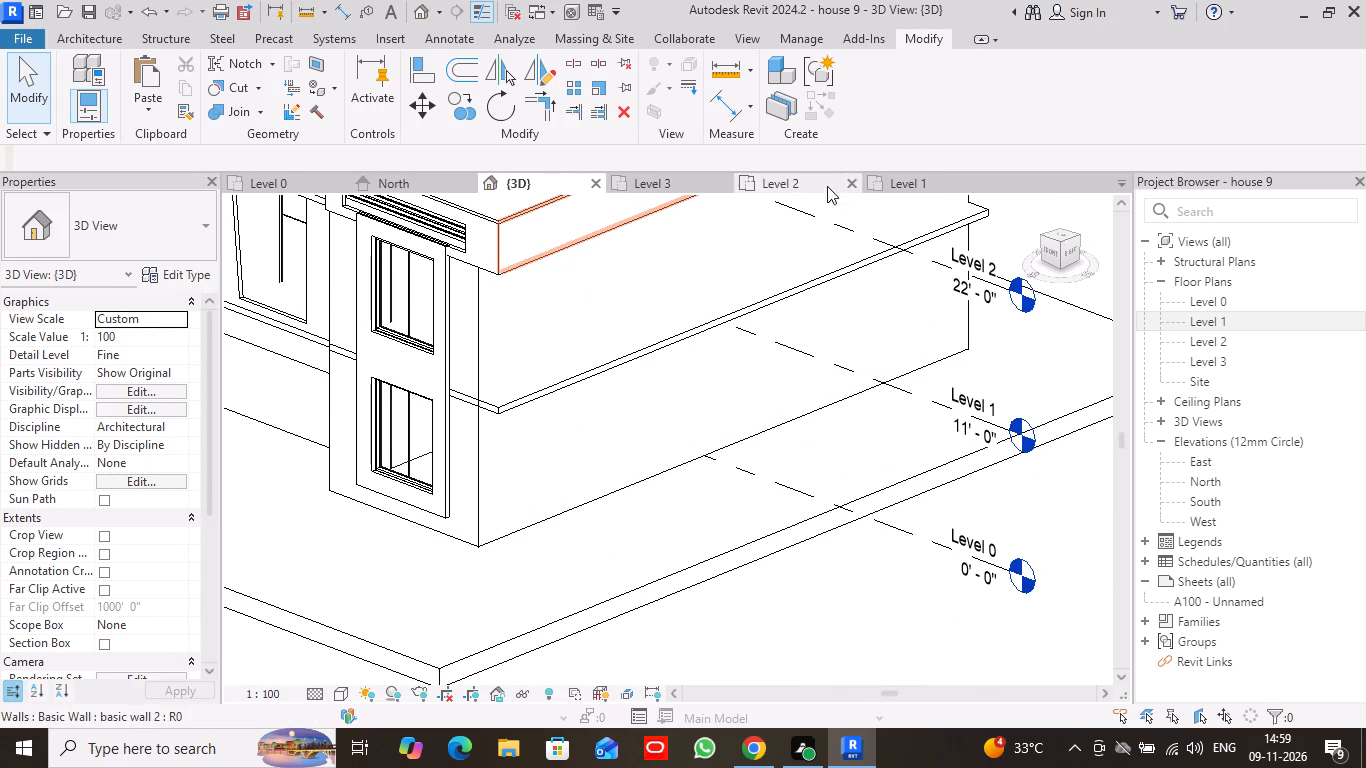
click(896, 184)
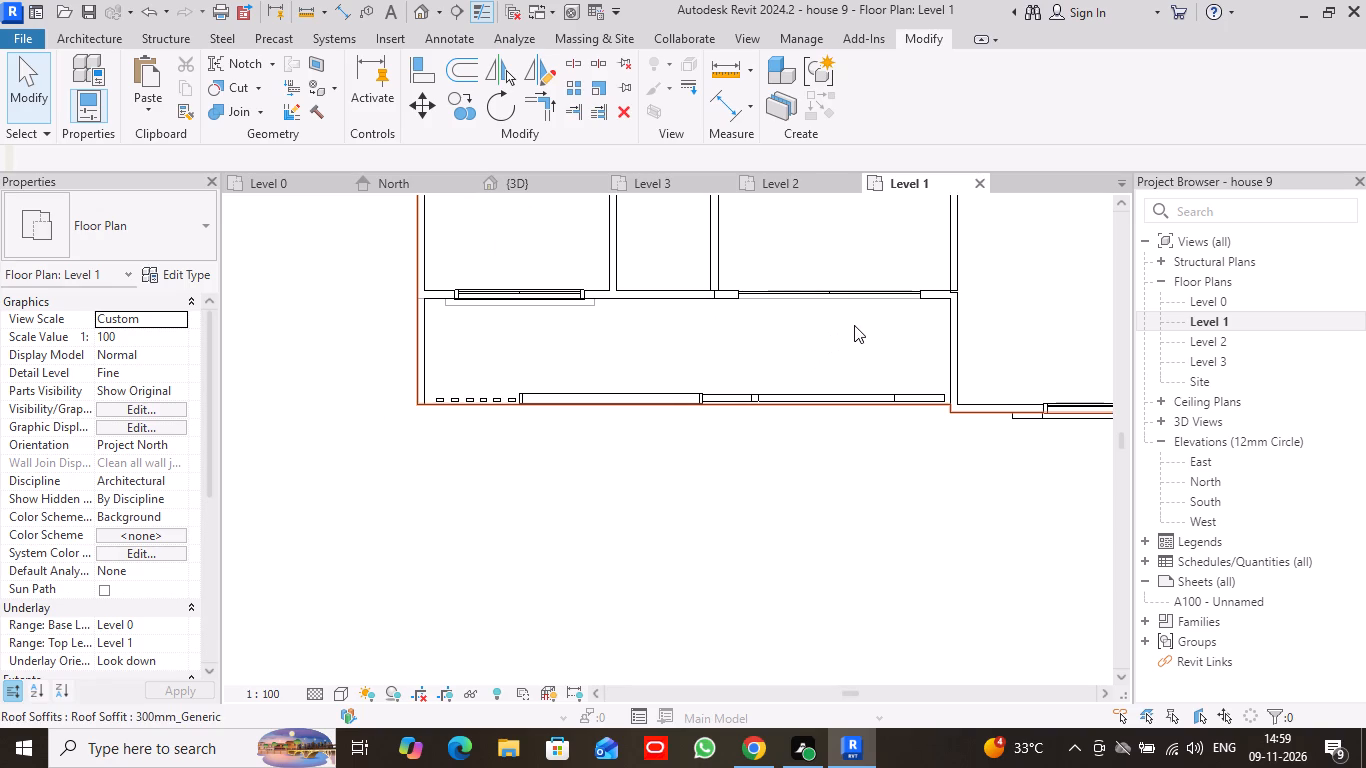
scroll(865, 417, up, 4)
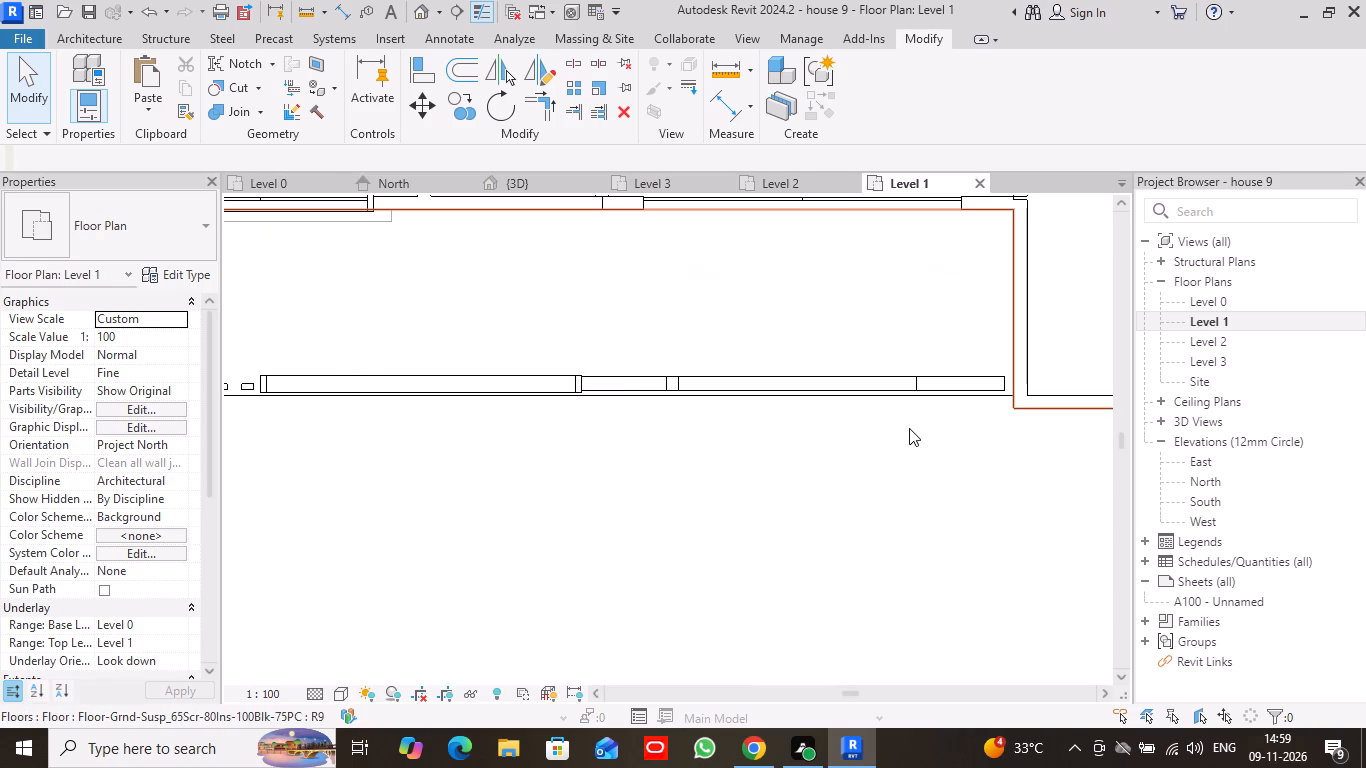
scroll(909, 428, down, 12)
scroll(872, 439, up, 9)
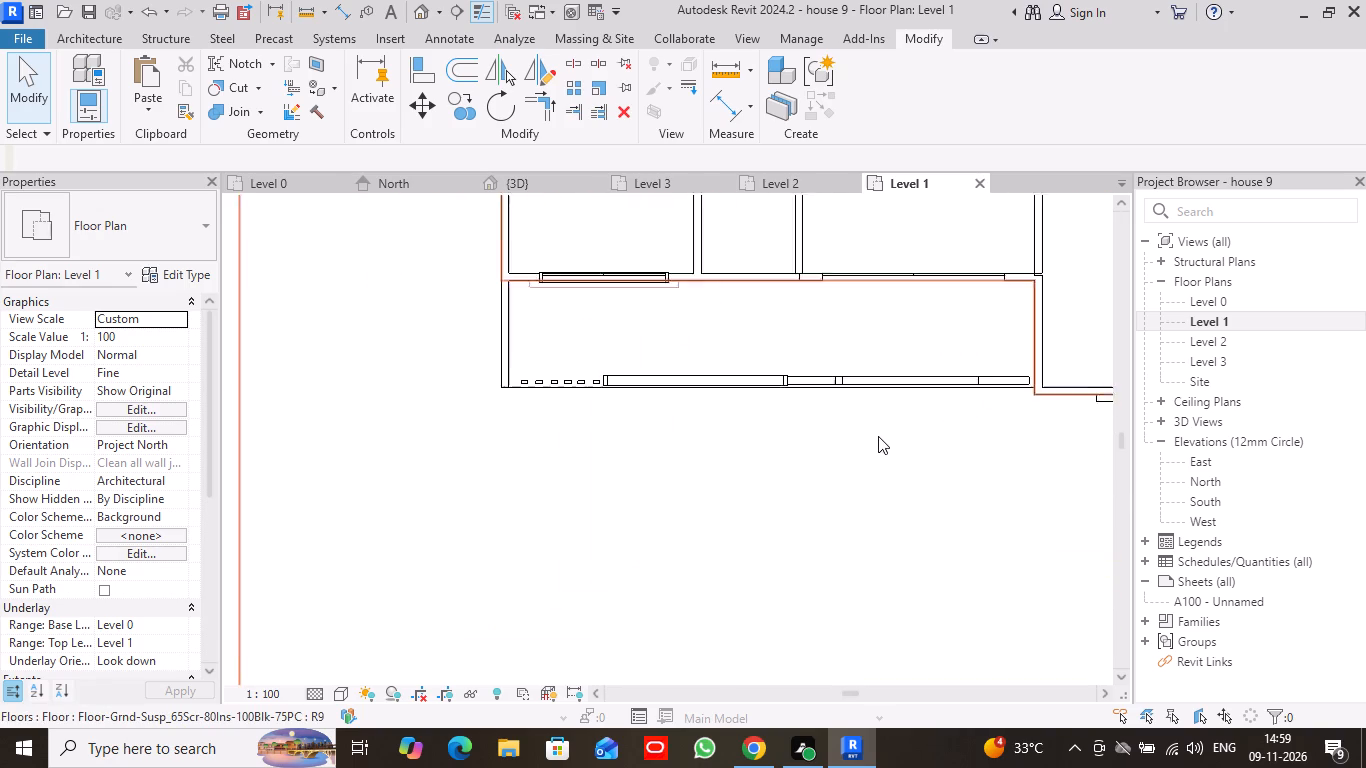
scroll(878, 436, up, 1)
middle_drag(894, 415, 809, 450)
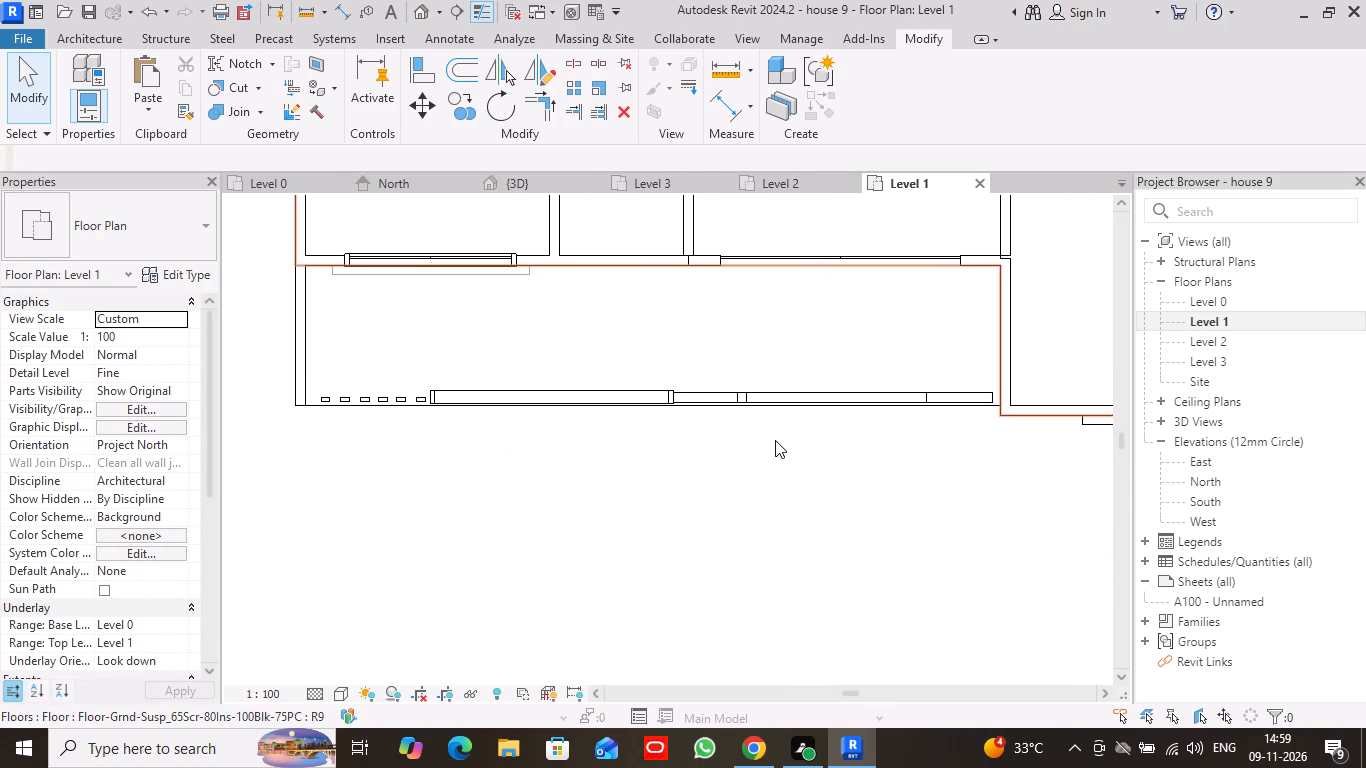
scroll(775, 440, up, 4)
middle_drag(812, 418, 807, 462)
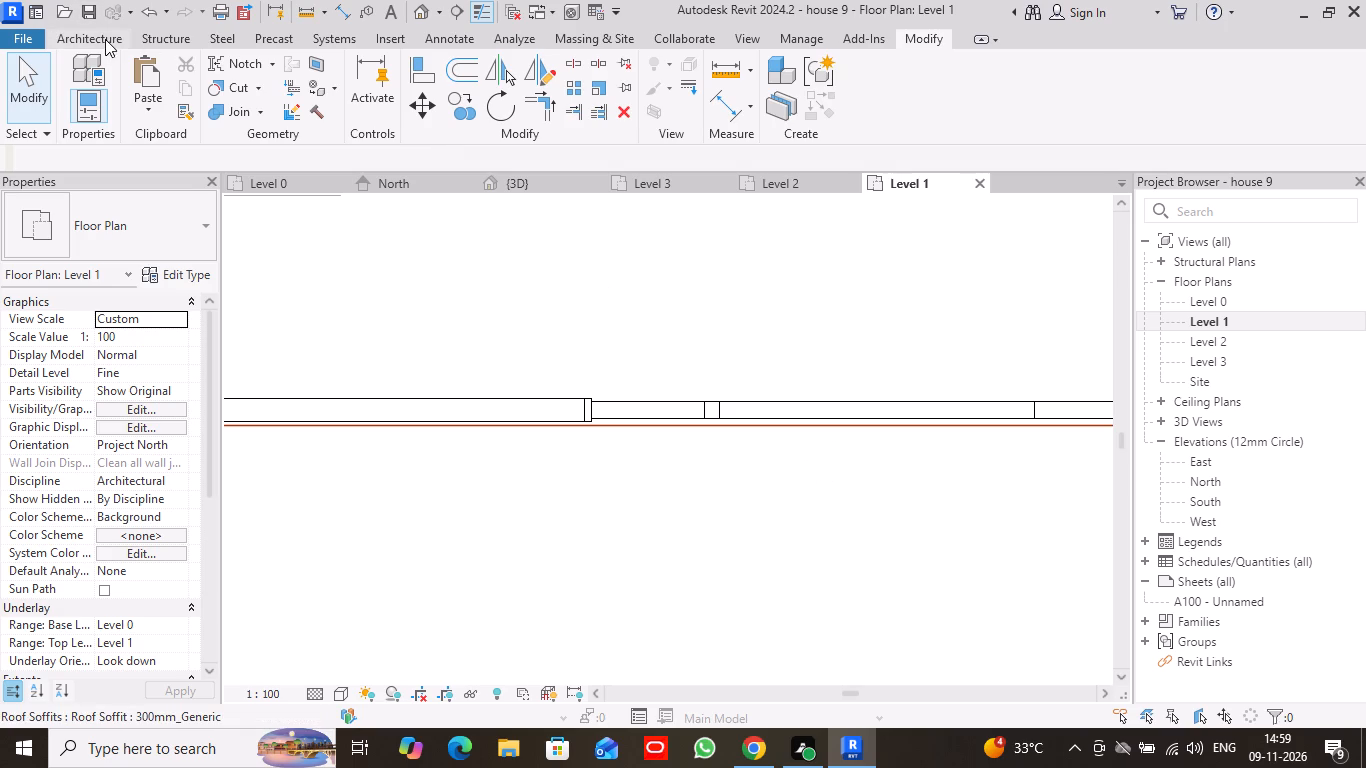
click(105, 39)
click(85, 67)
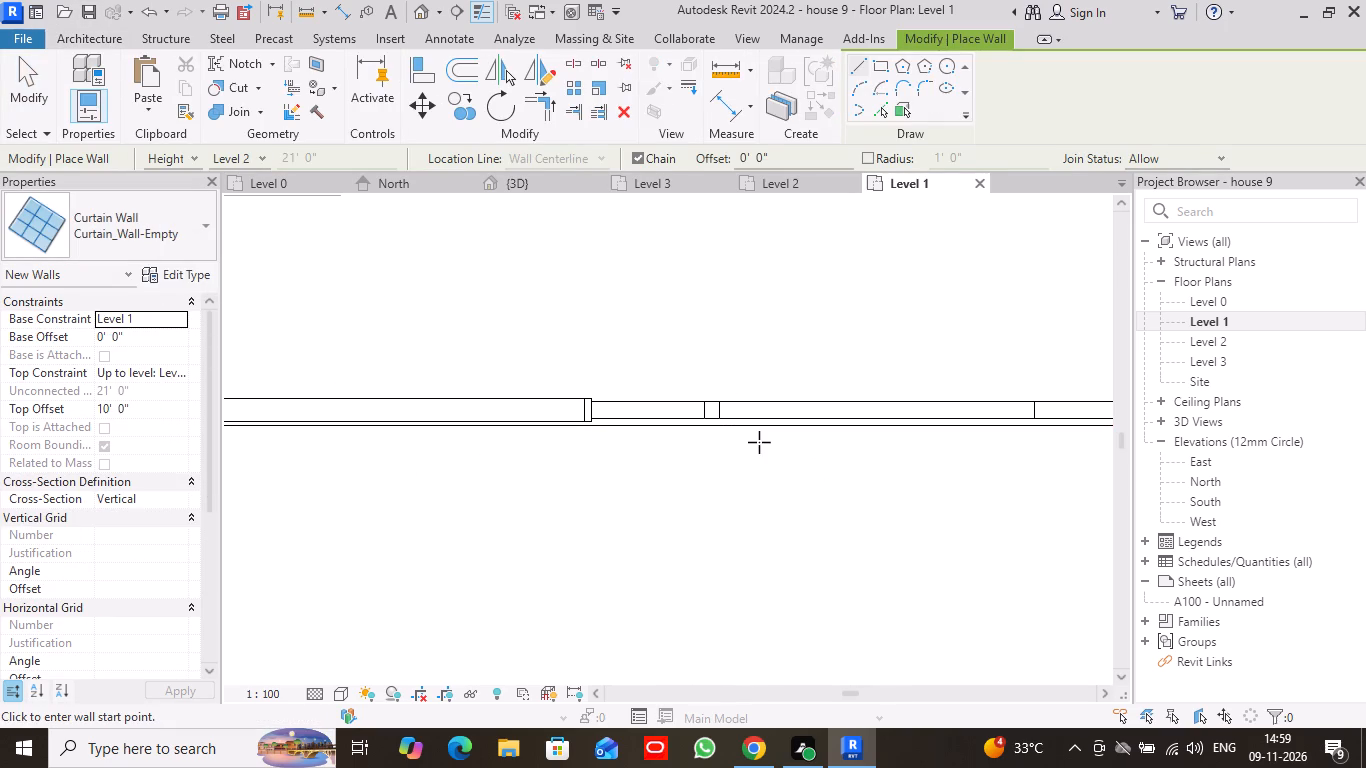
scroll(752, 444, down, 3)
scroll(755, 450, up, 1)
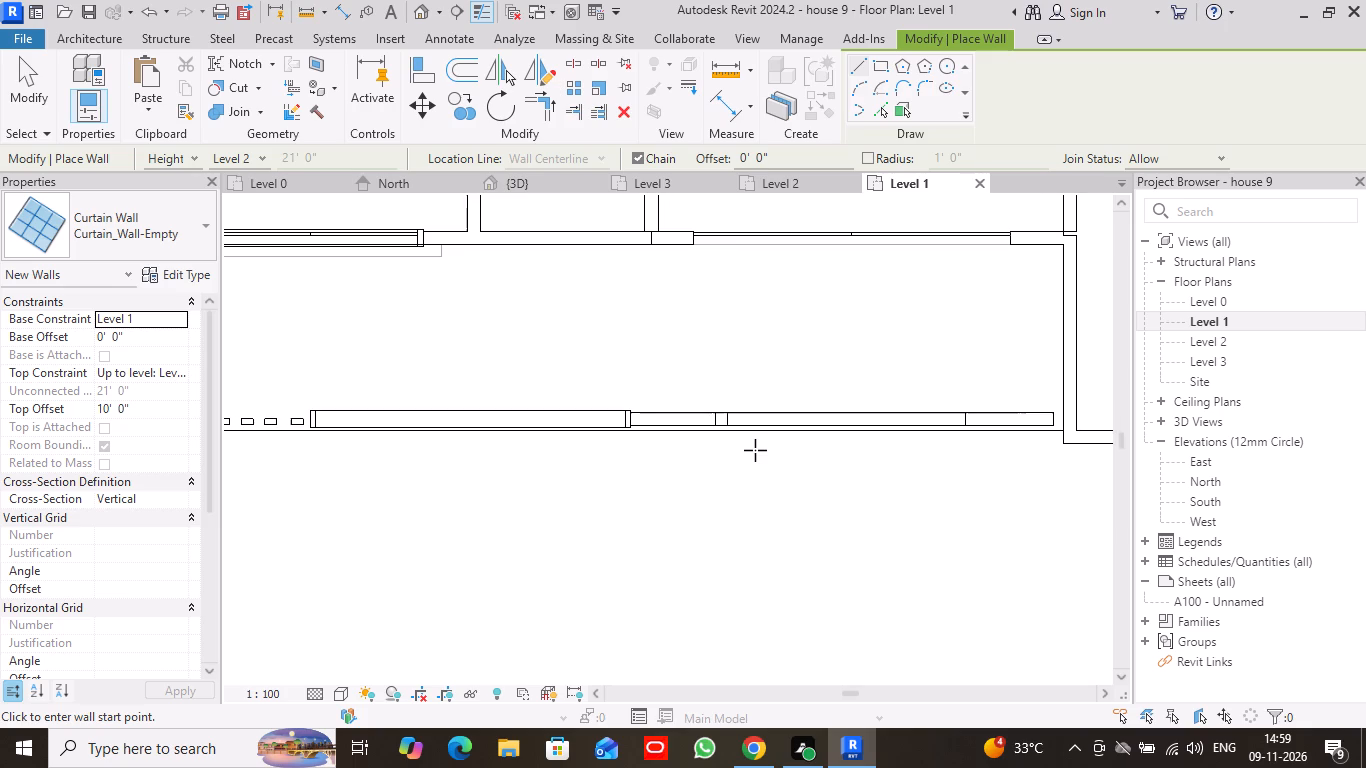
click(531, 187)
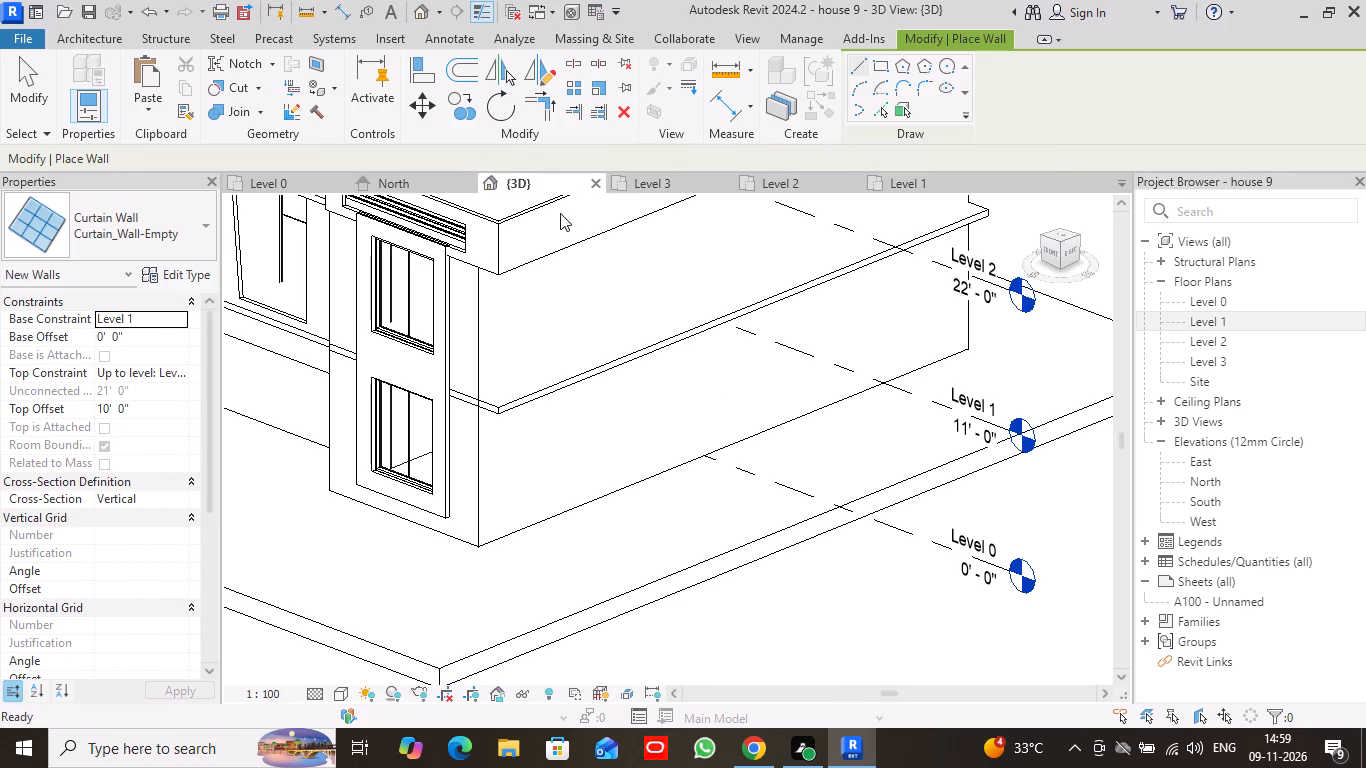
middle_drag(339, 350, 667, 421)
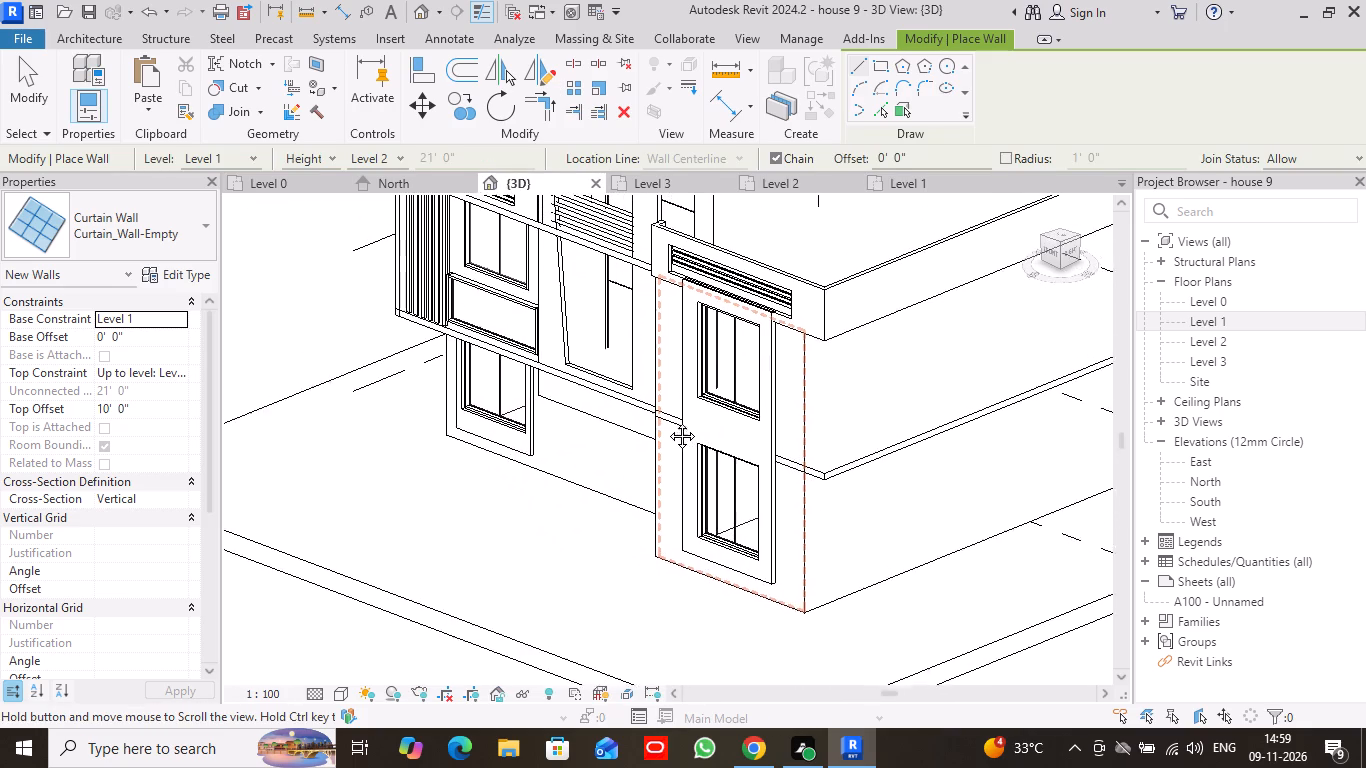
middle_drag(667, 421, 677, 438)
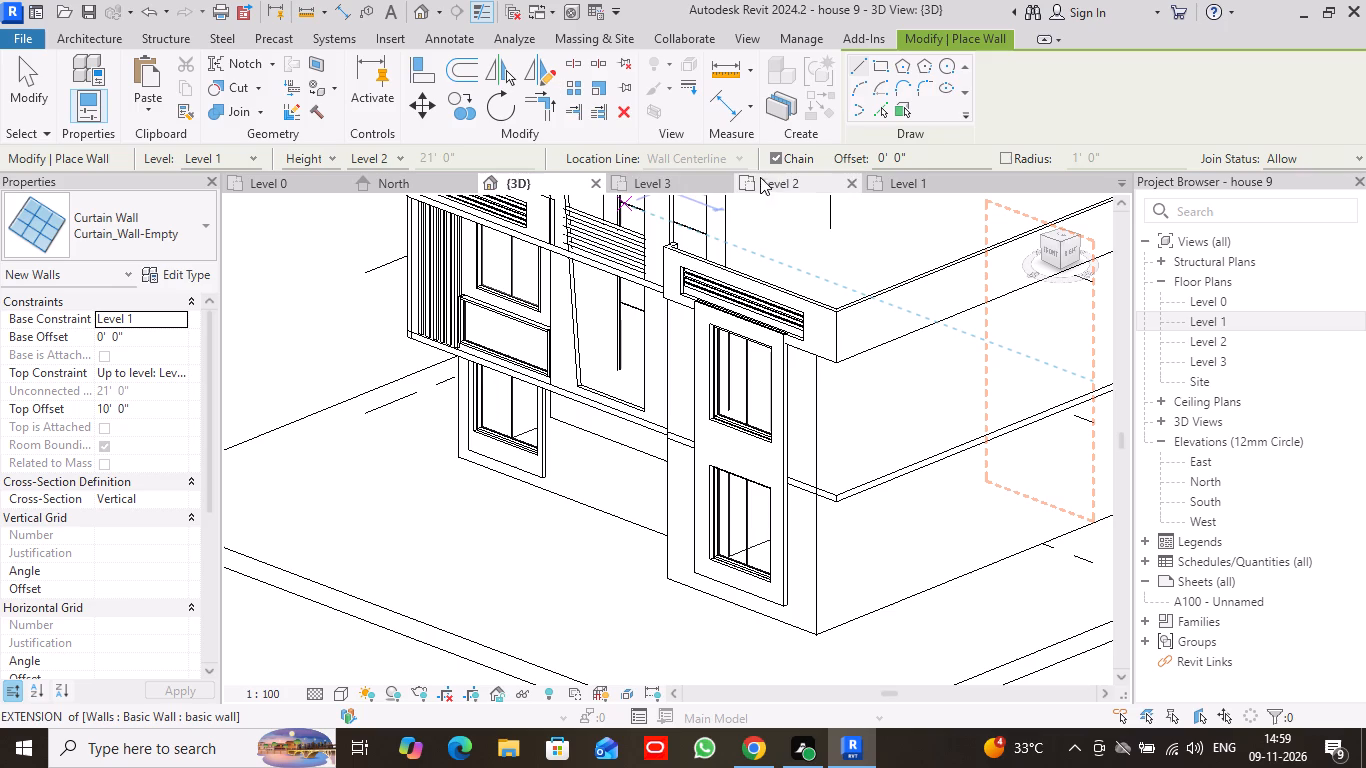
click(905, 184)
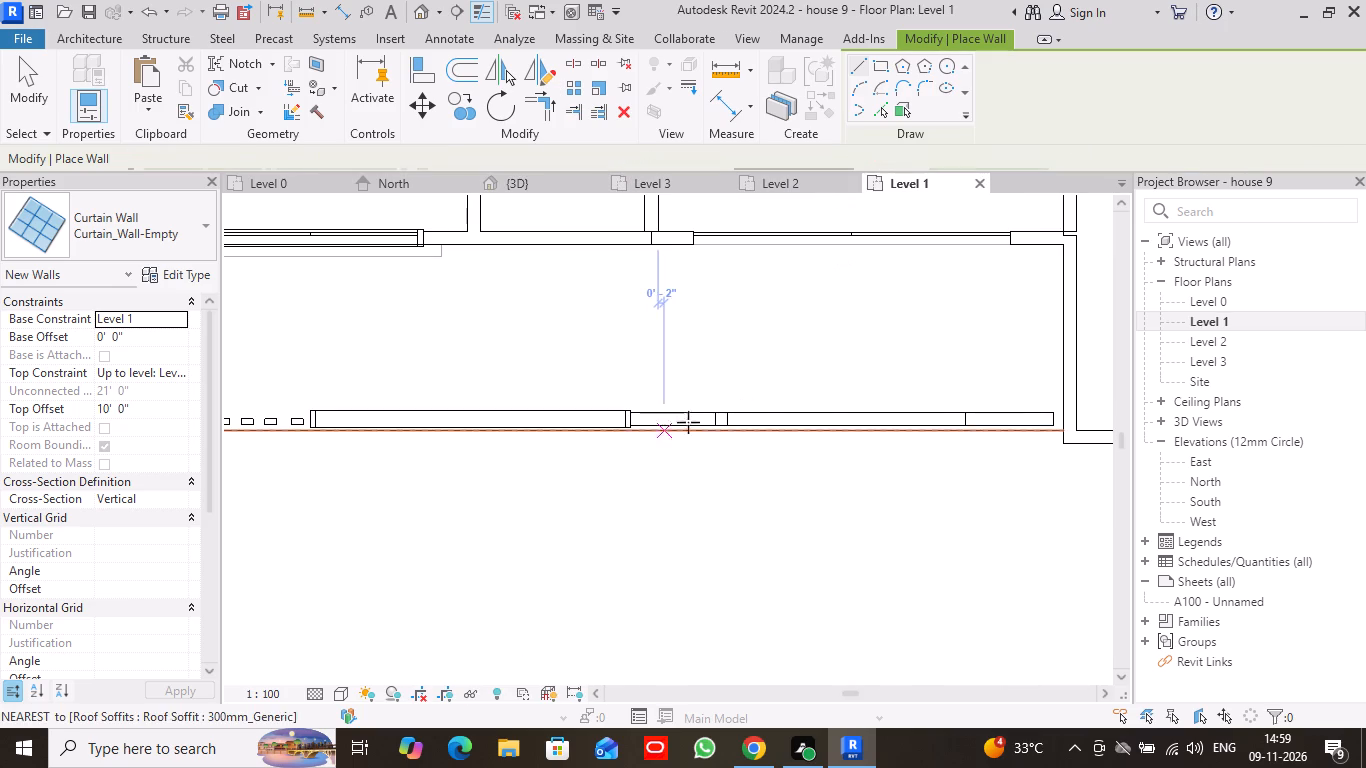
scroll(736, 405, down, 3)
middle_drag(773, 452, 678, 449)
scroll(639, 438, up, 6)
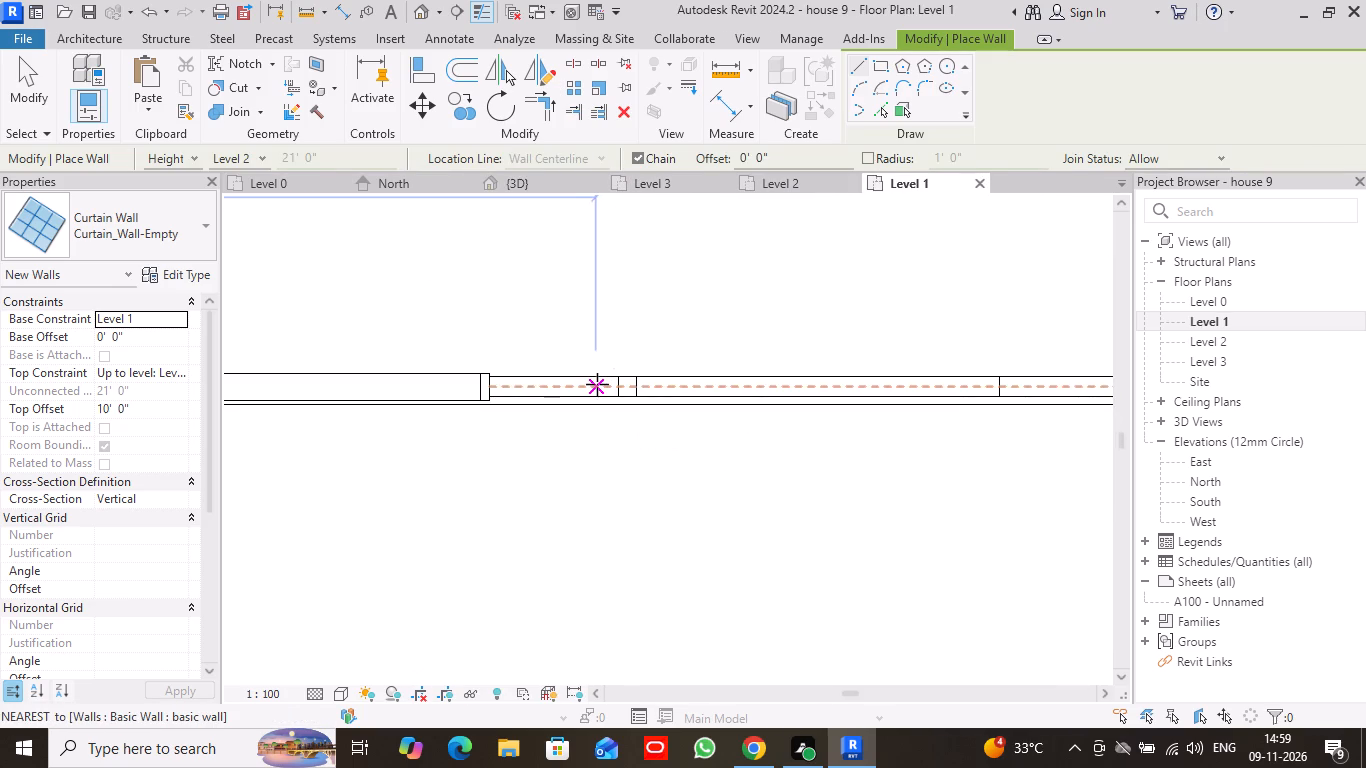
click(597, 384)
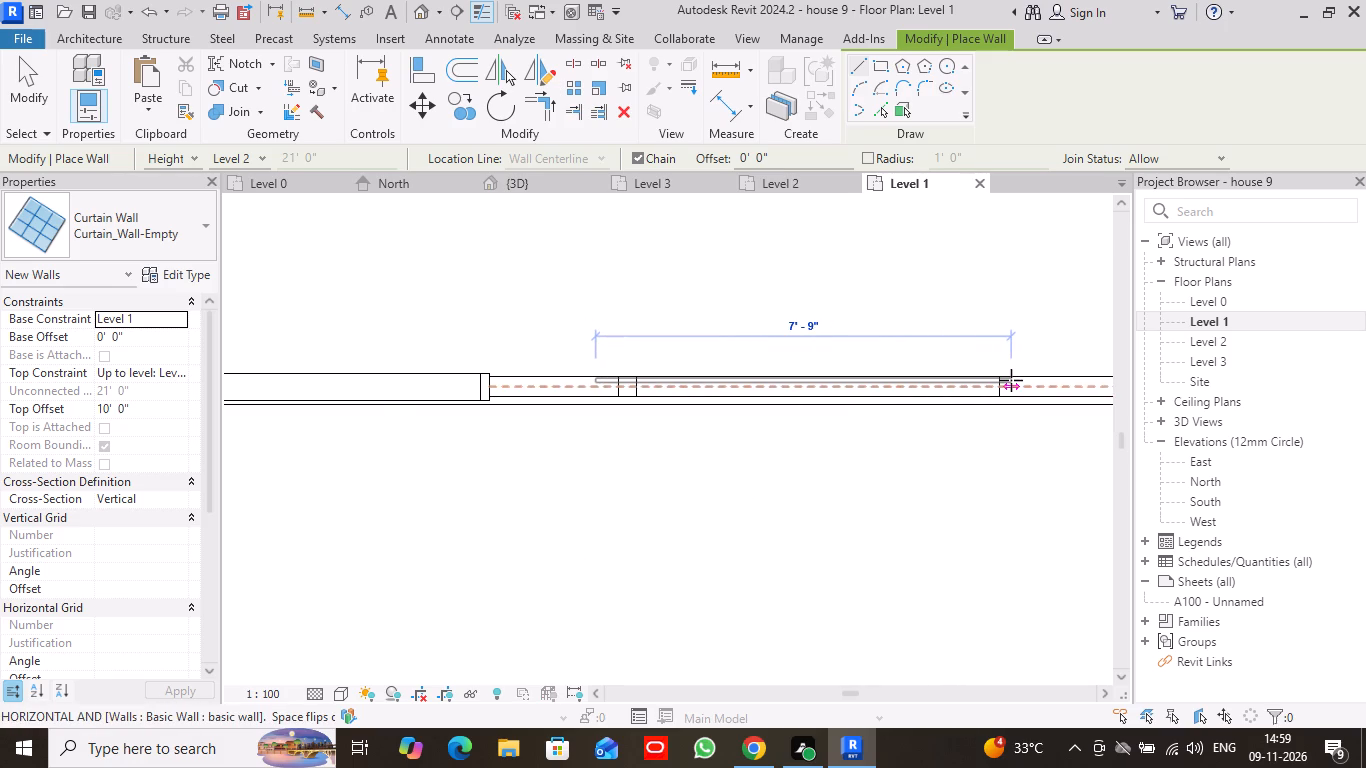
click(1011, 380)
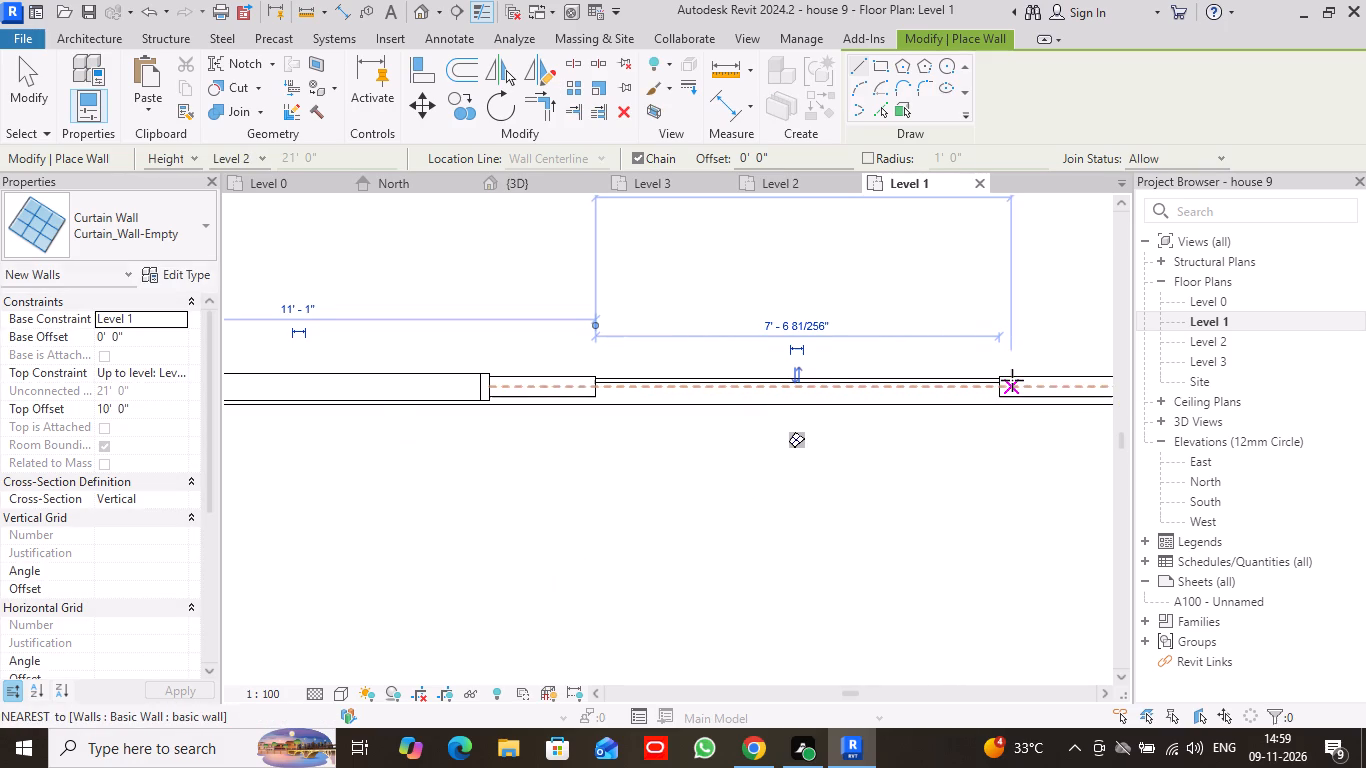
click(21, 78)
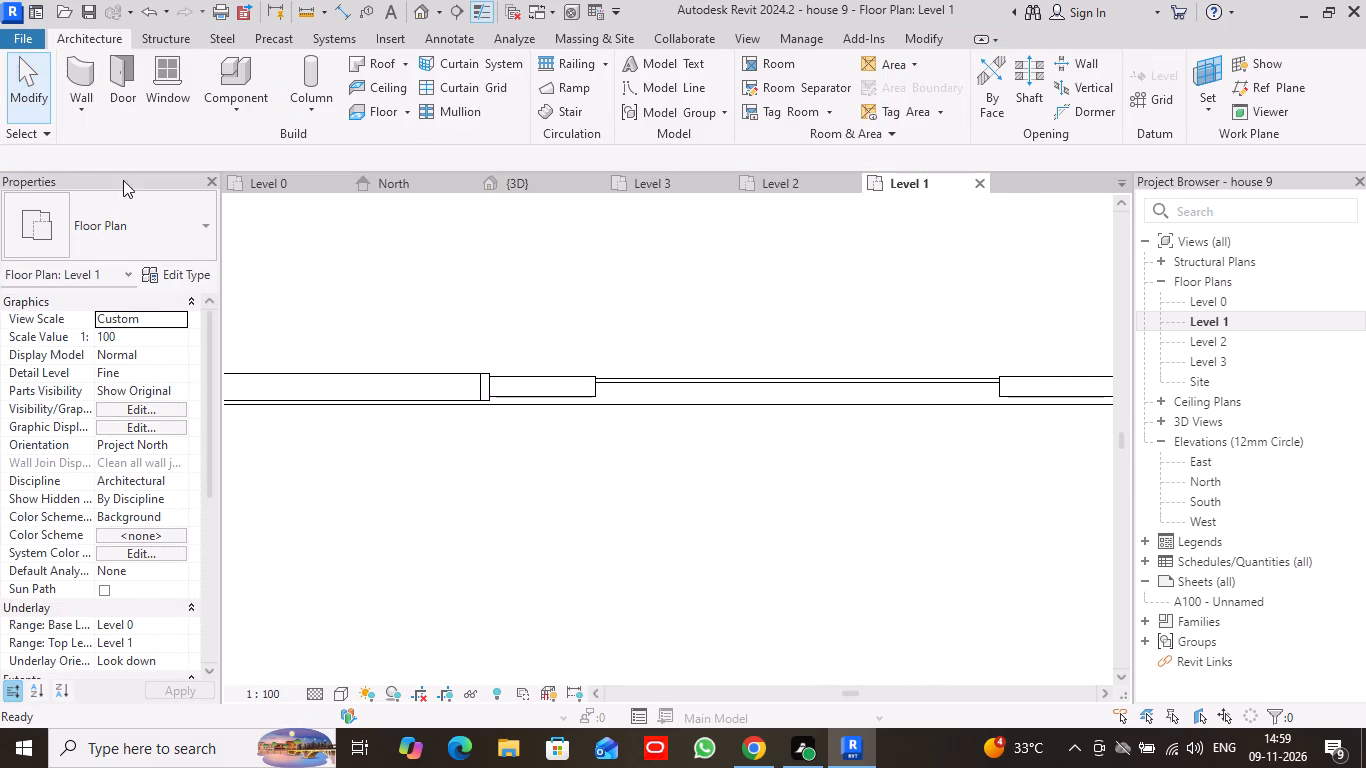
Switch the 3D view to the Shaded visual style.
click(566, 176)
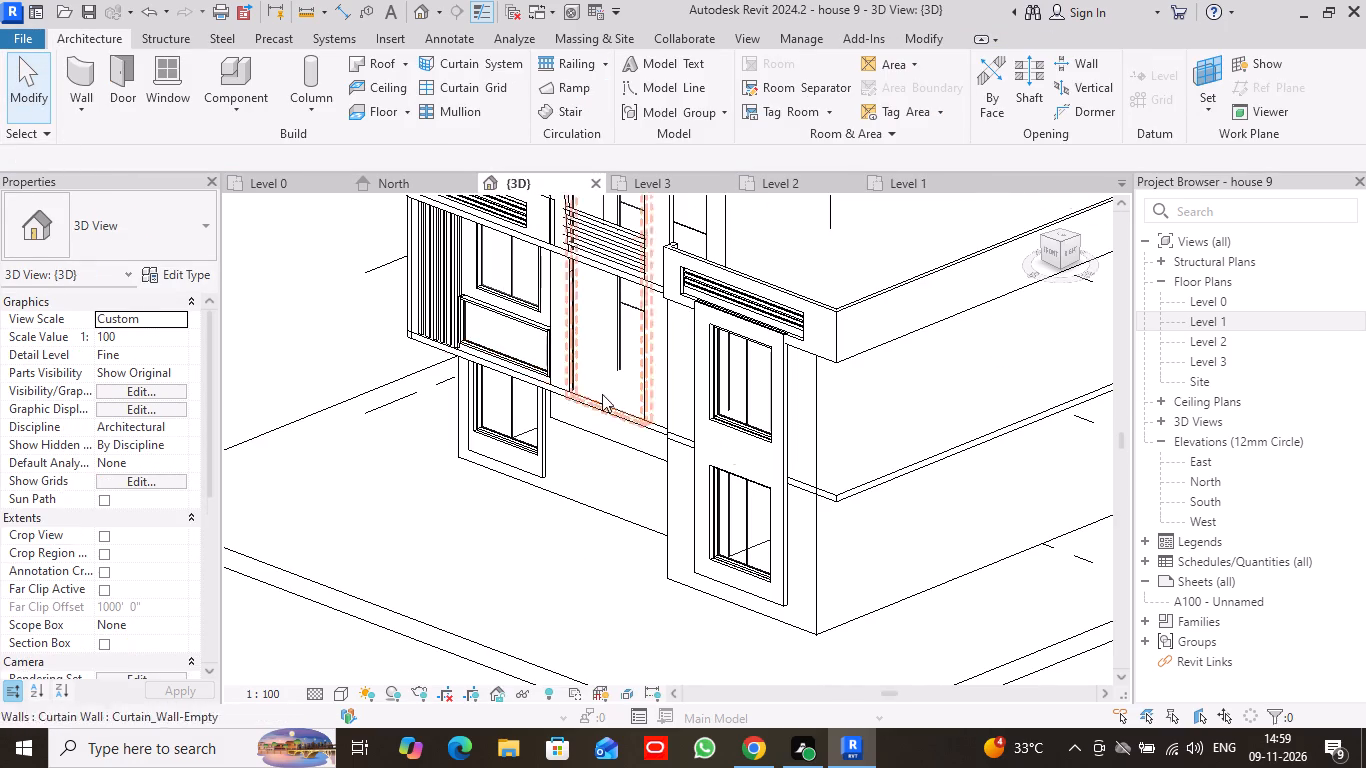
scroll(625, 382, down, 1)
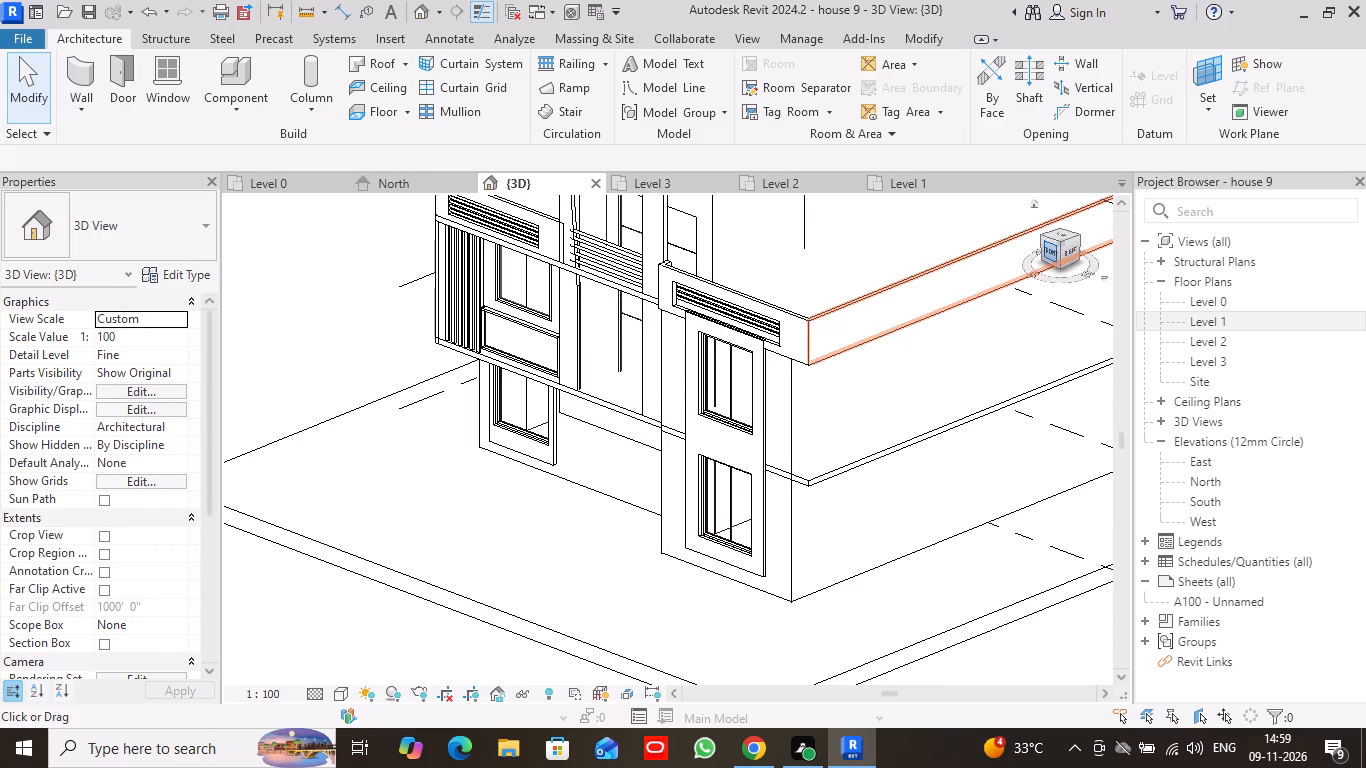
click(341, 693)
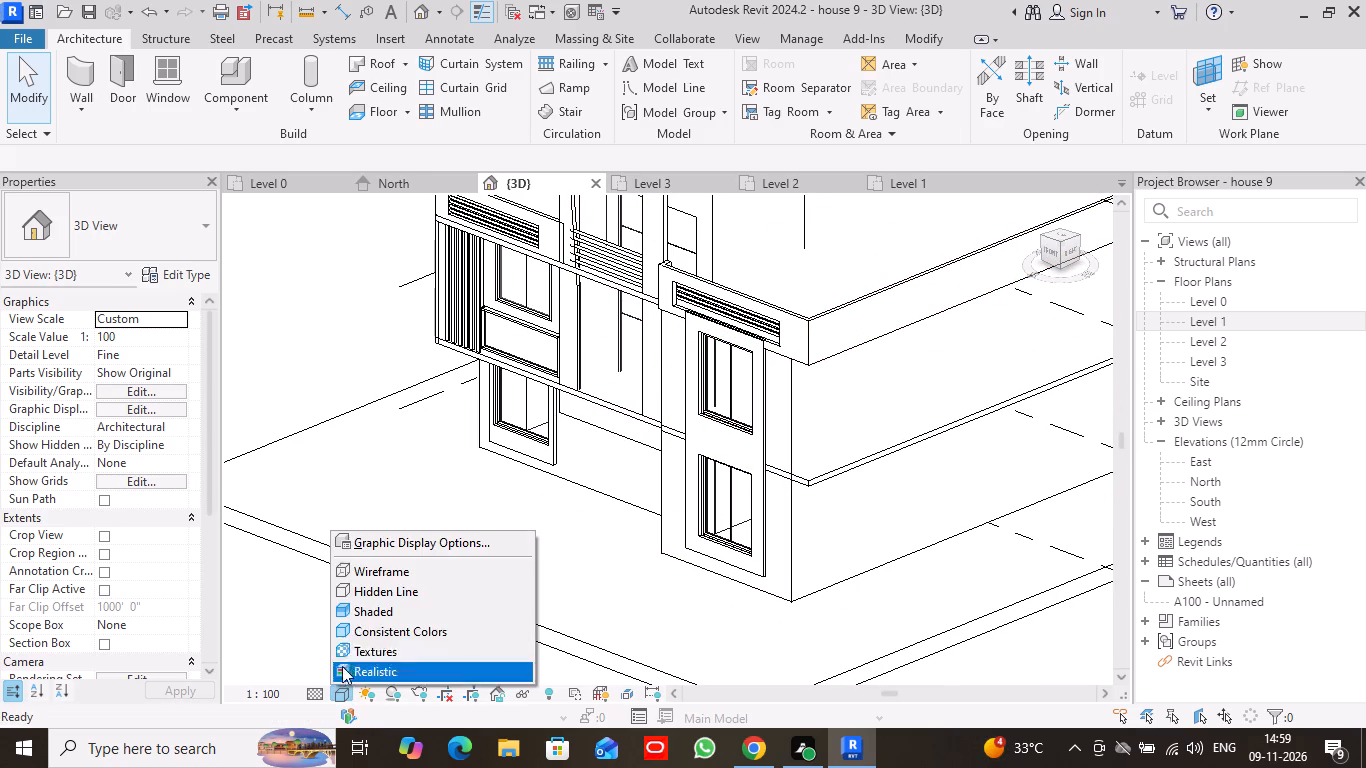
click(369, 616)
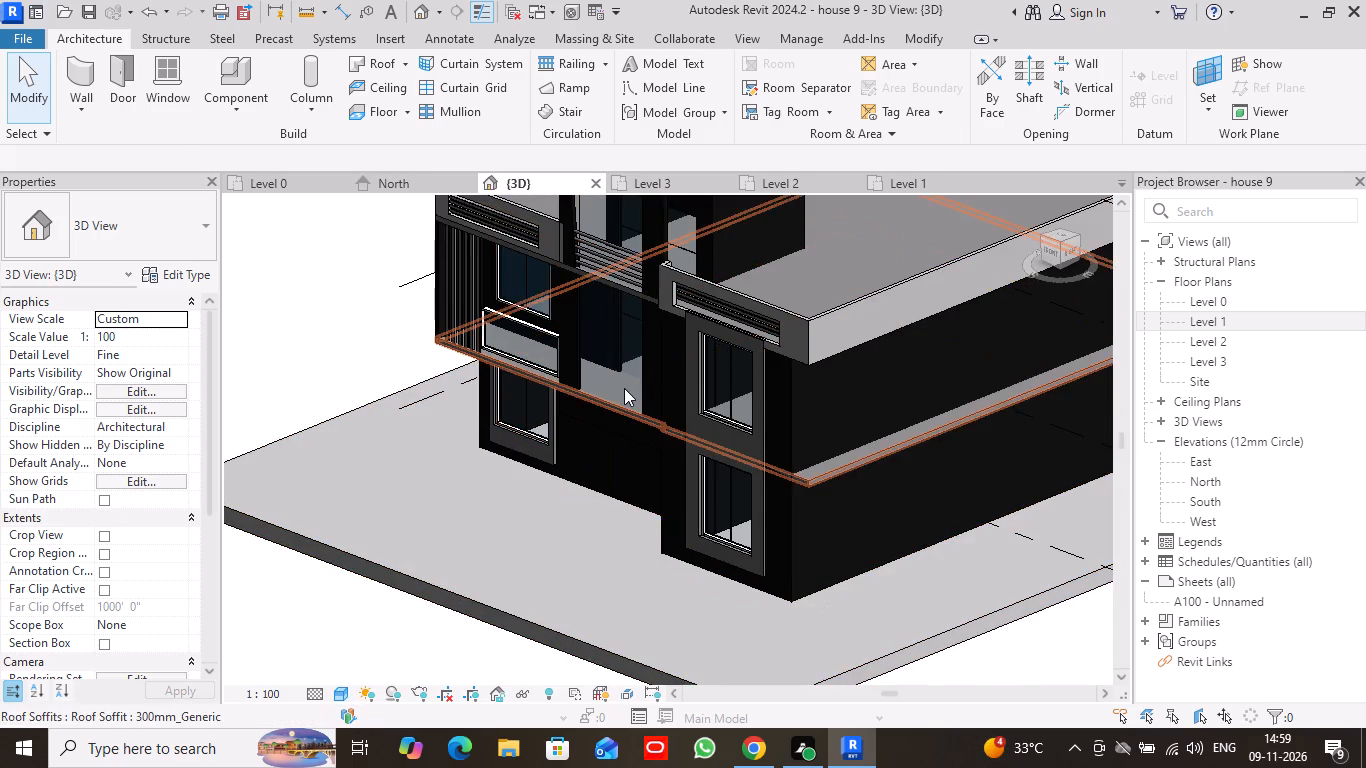
Examine the new curtain wall in the tall front opening from an angled view and from the front.
scroll(624, 388, up, 8)
scroll(648, 451, down, 6)
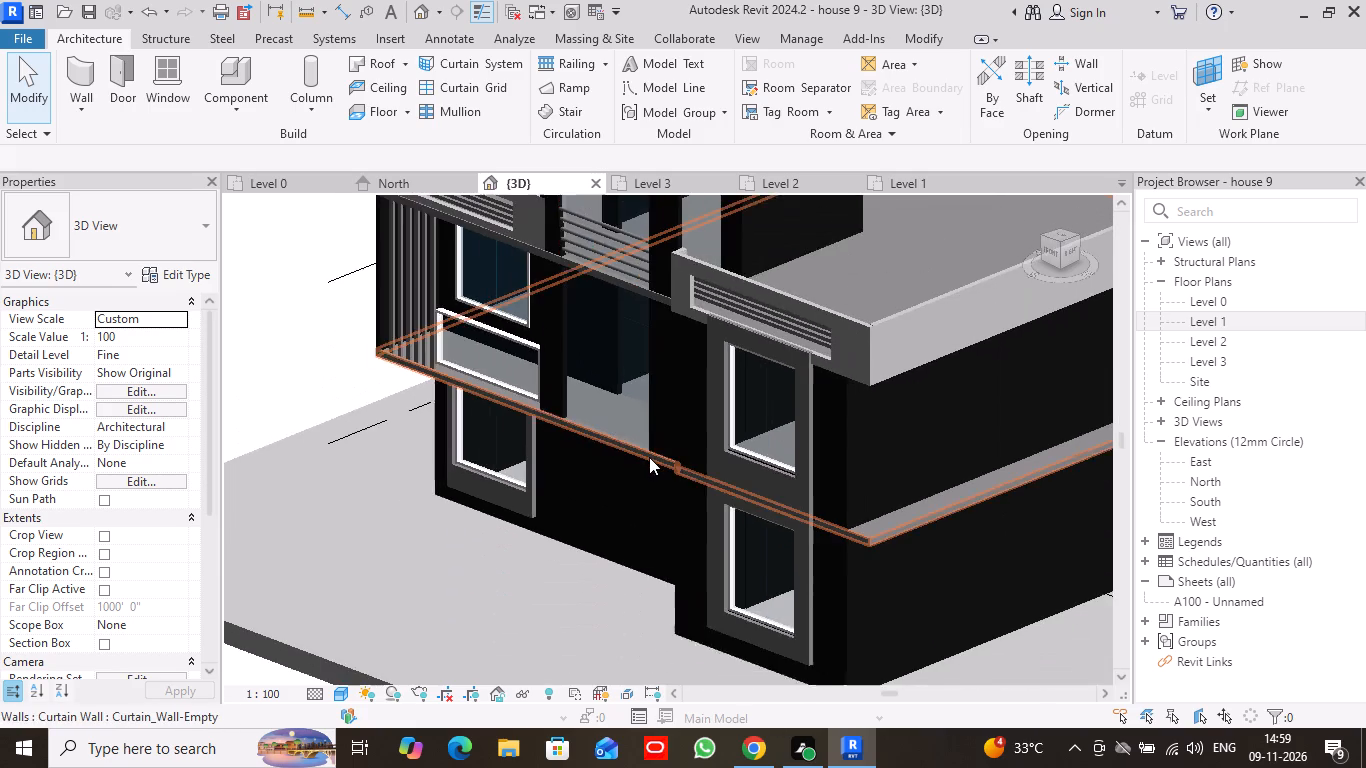
scroll(649, 457, down, 1)
scroll(806, 466, down, 3)
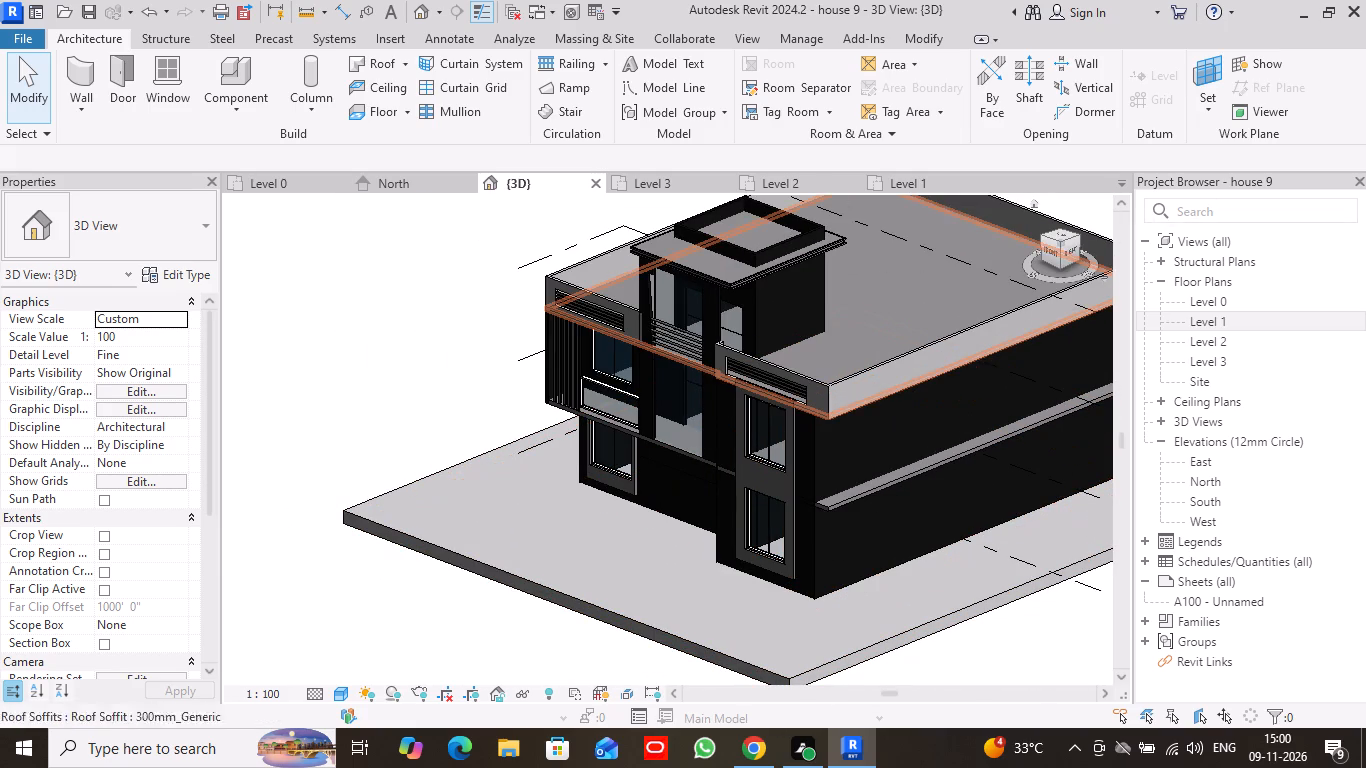
click(1044, 256)
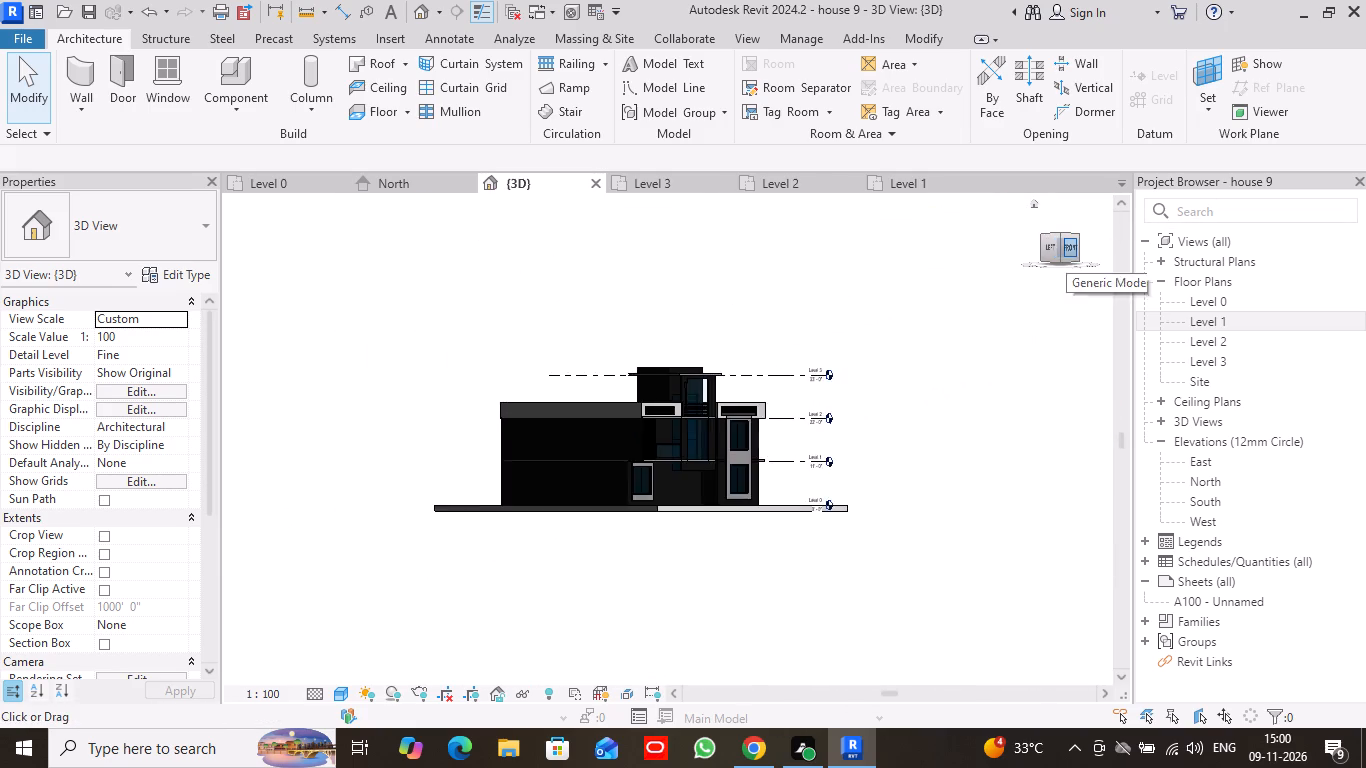
click(1066, 246)
scroll(607, 466, up, 8)
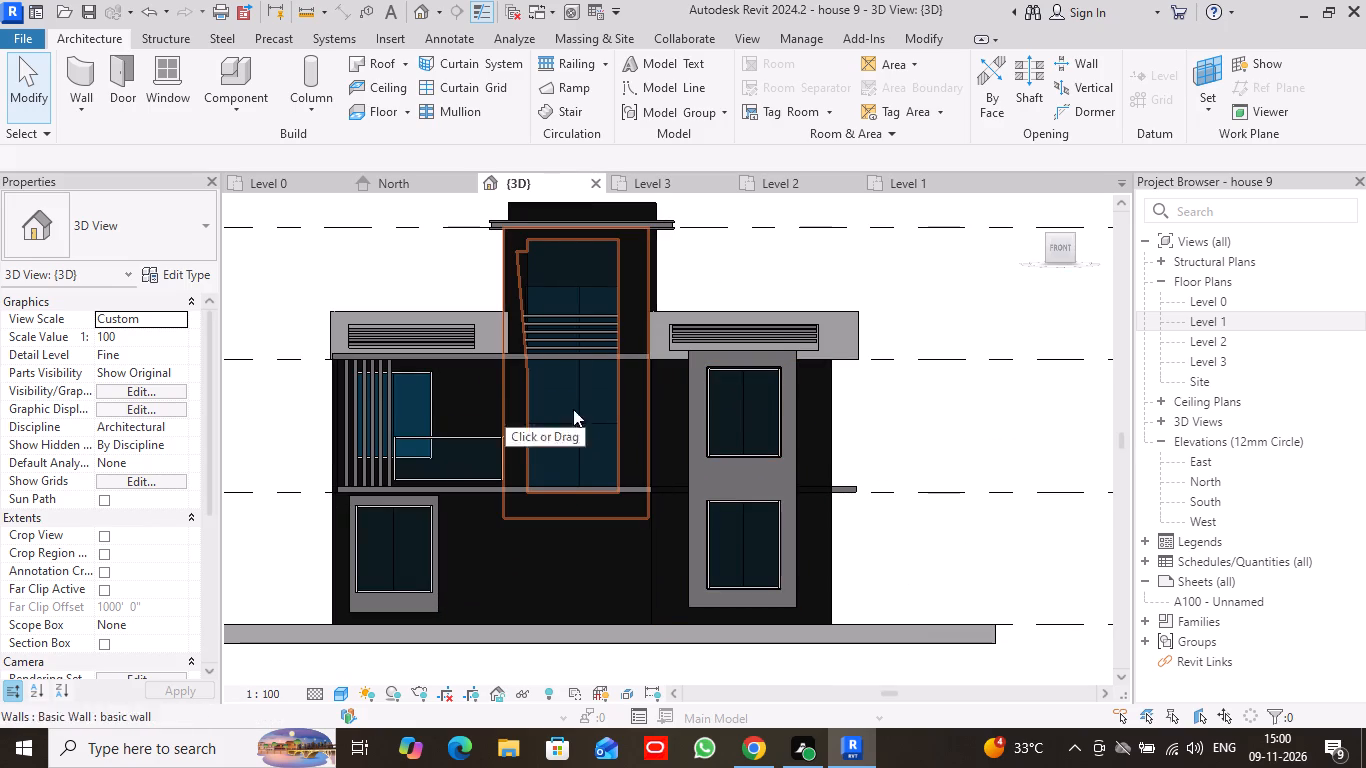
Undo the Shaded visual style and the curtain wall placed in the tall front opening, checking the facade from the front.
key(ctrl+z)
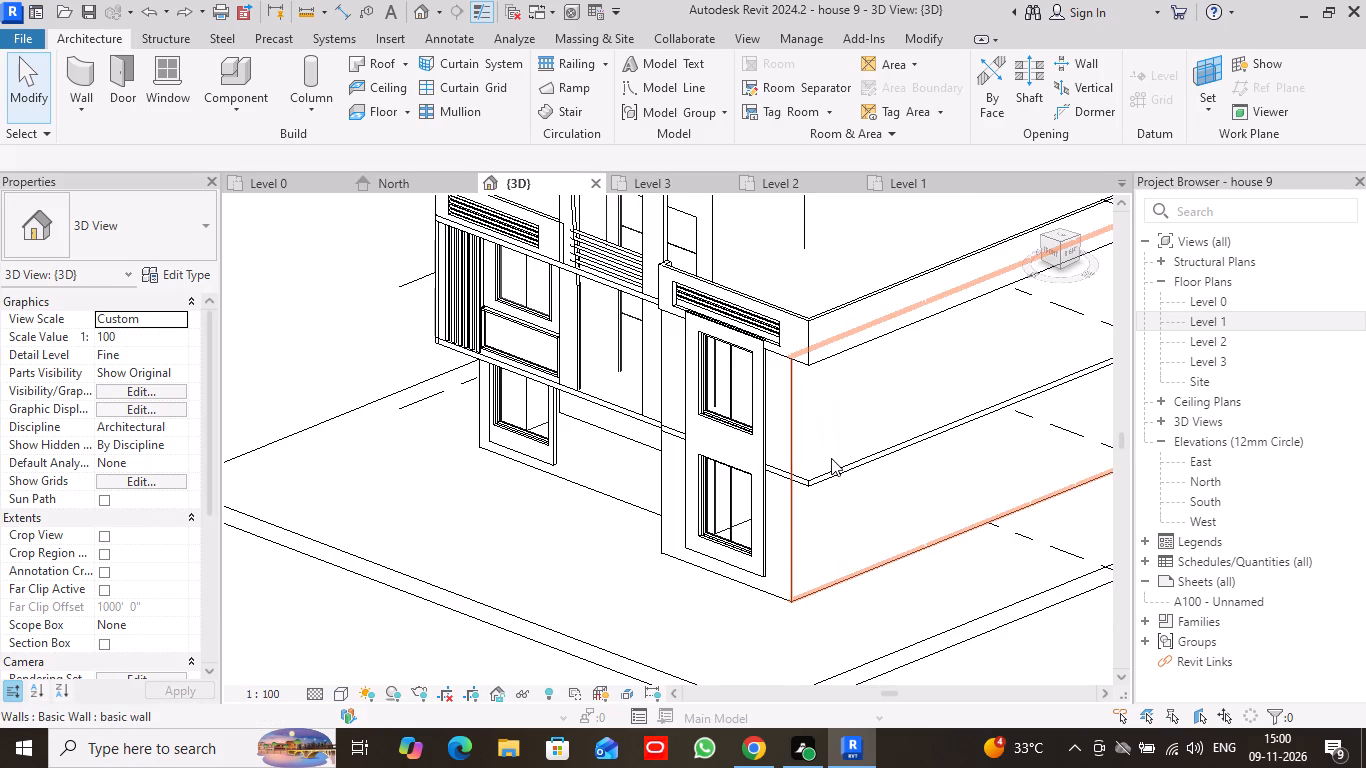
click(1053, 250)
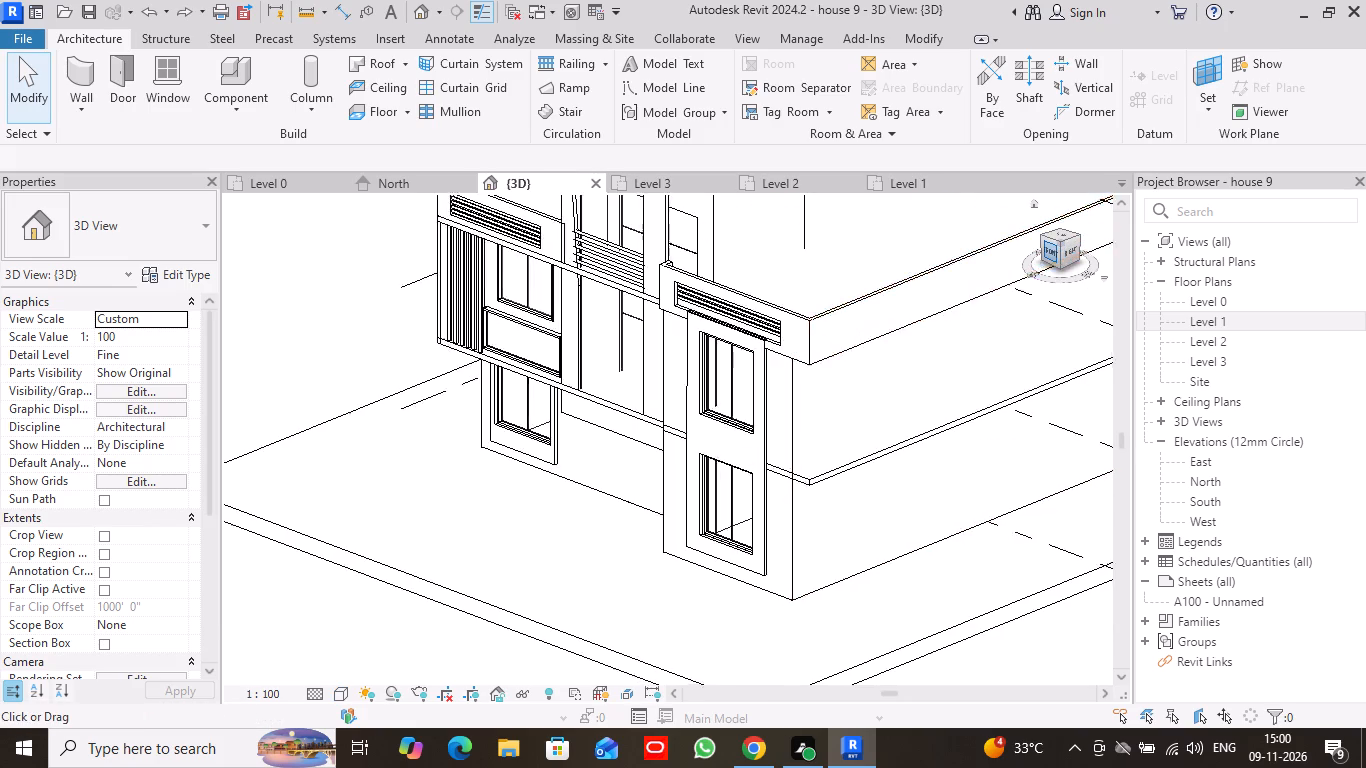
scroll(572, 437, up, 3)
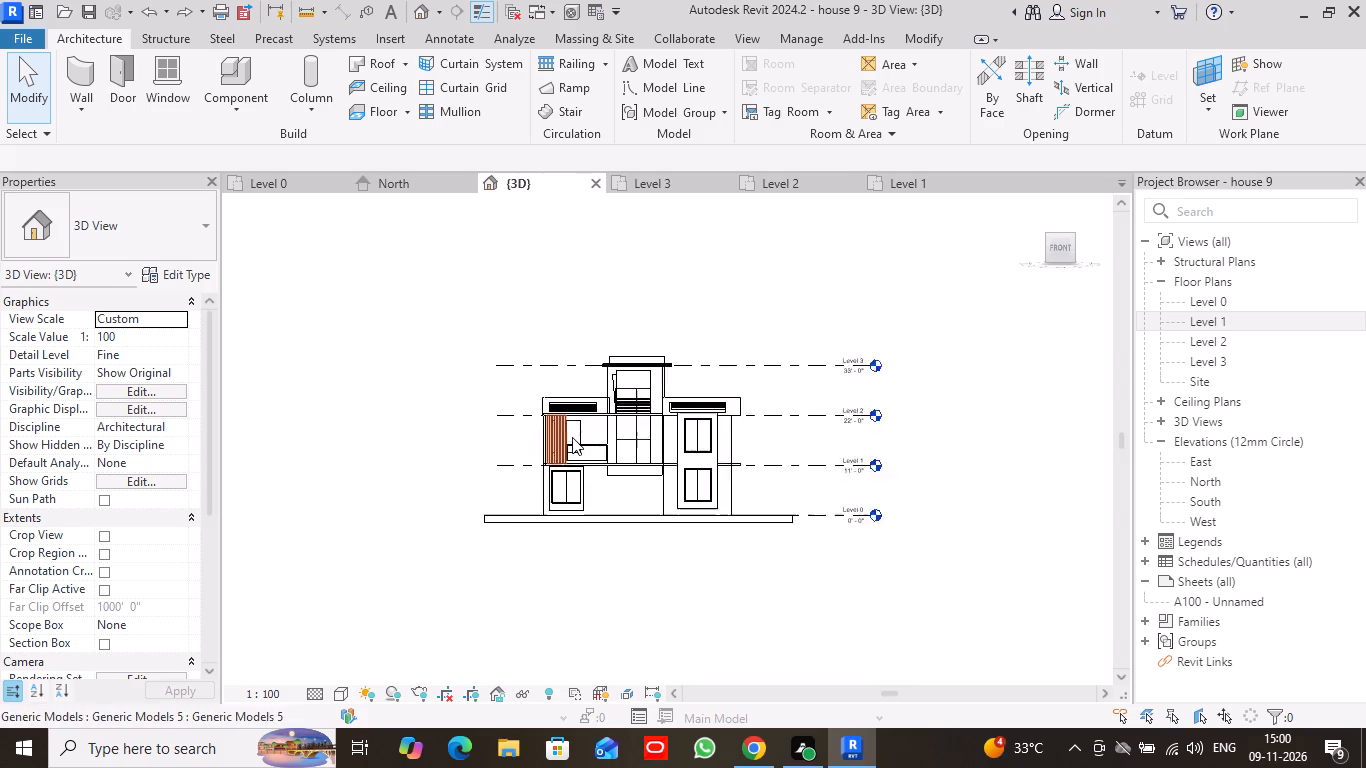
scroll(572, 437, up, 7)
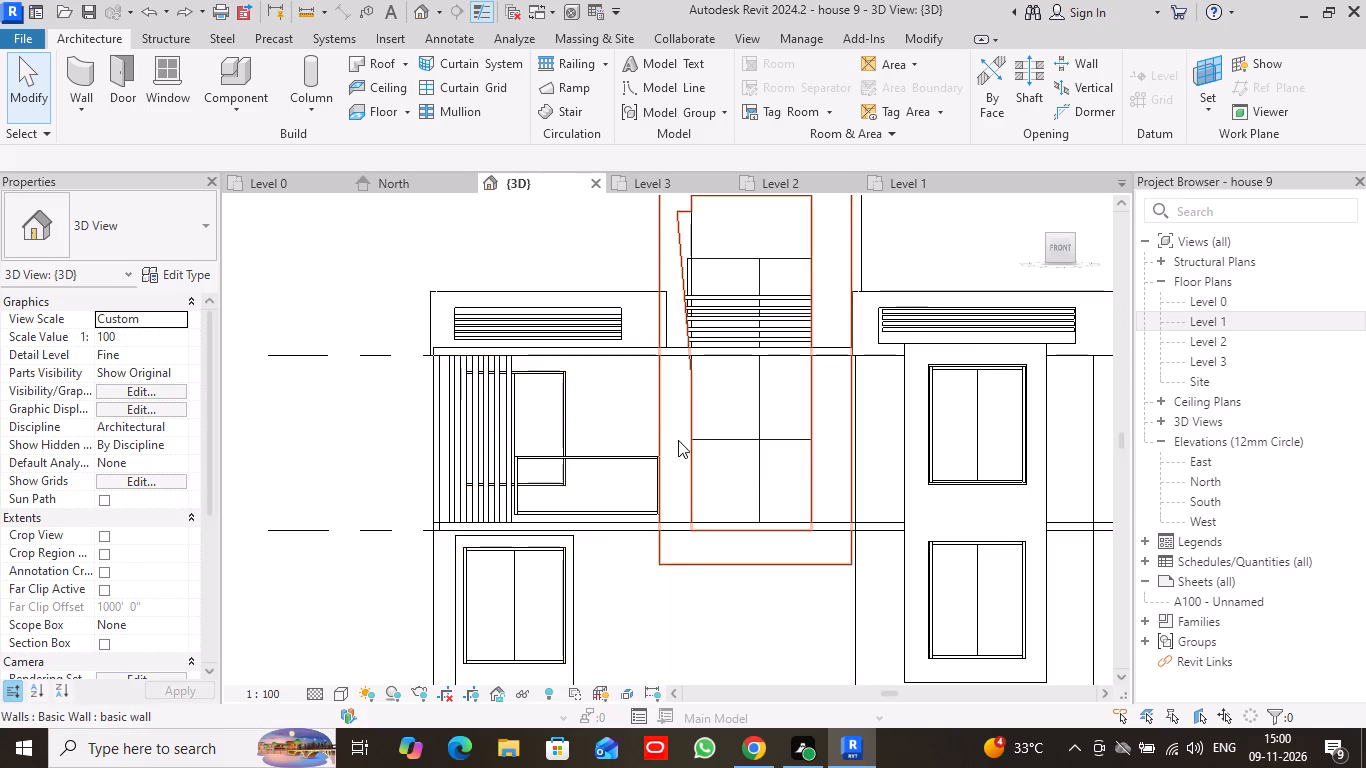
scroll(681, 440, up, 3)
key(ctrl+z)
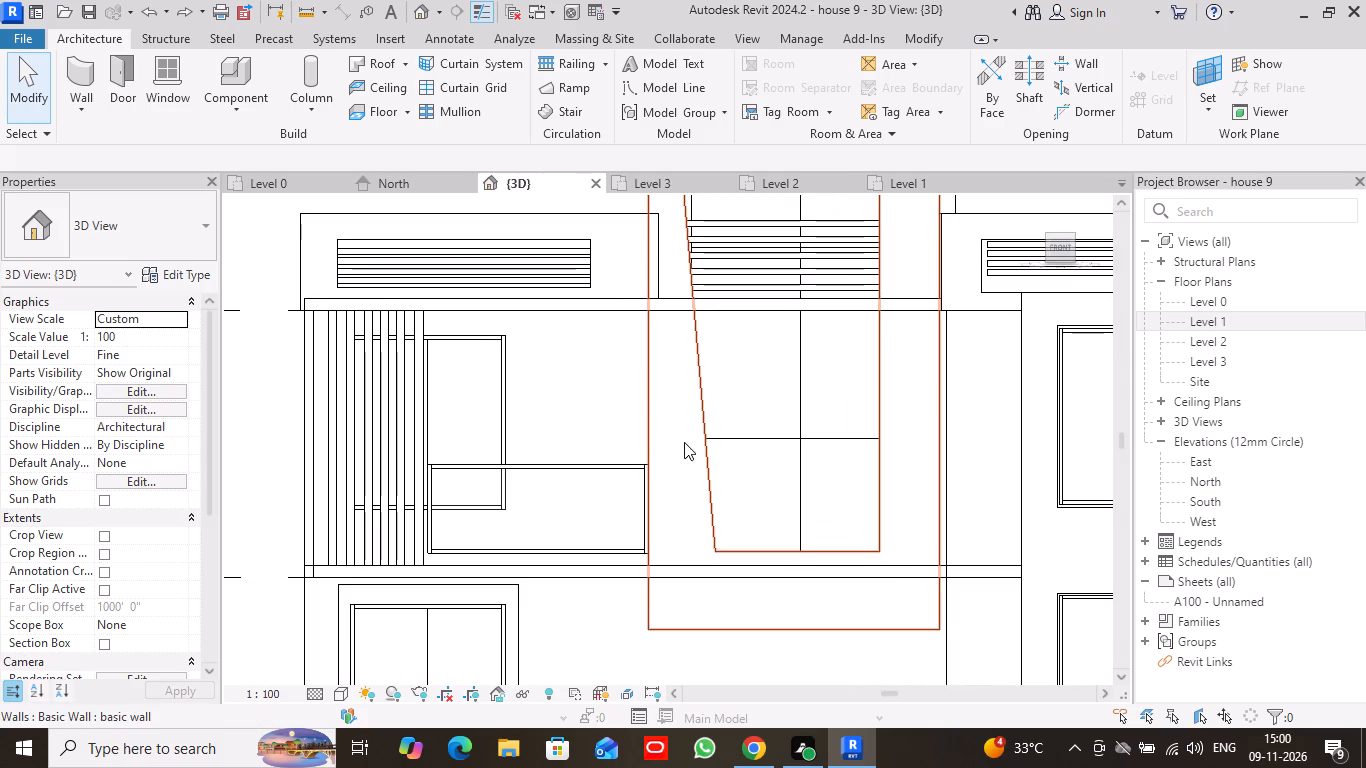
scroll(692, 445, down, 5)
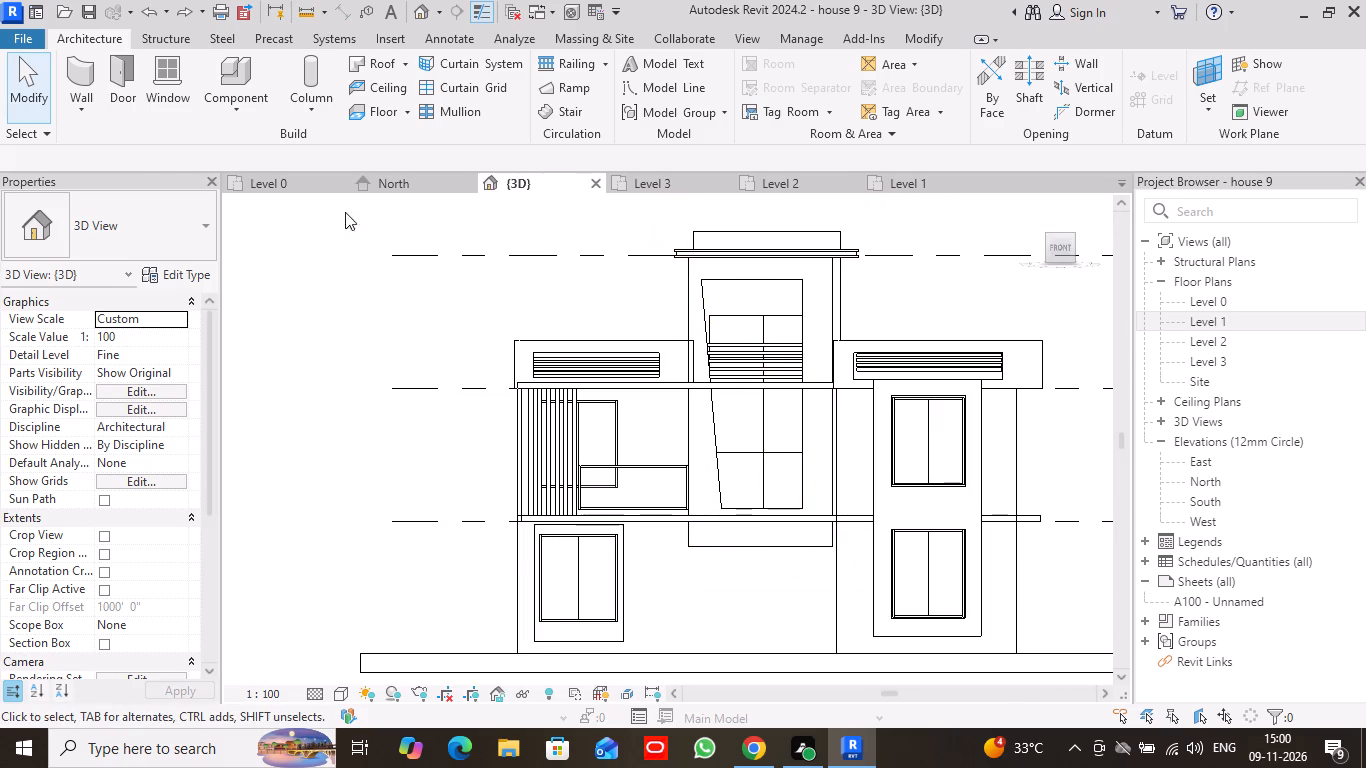
Copy the set of horizontal bars in the tall slanted opening about 10' 5" down to the opening's lower end.
click(17, 82)
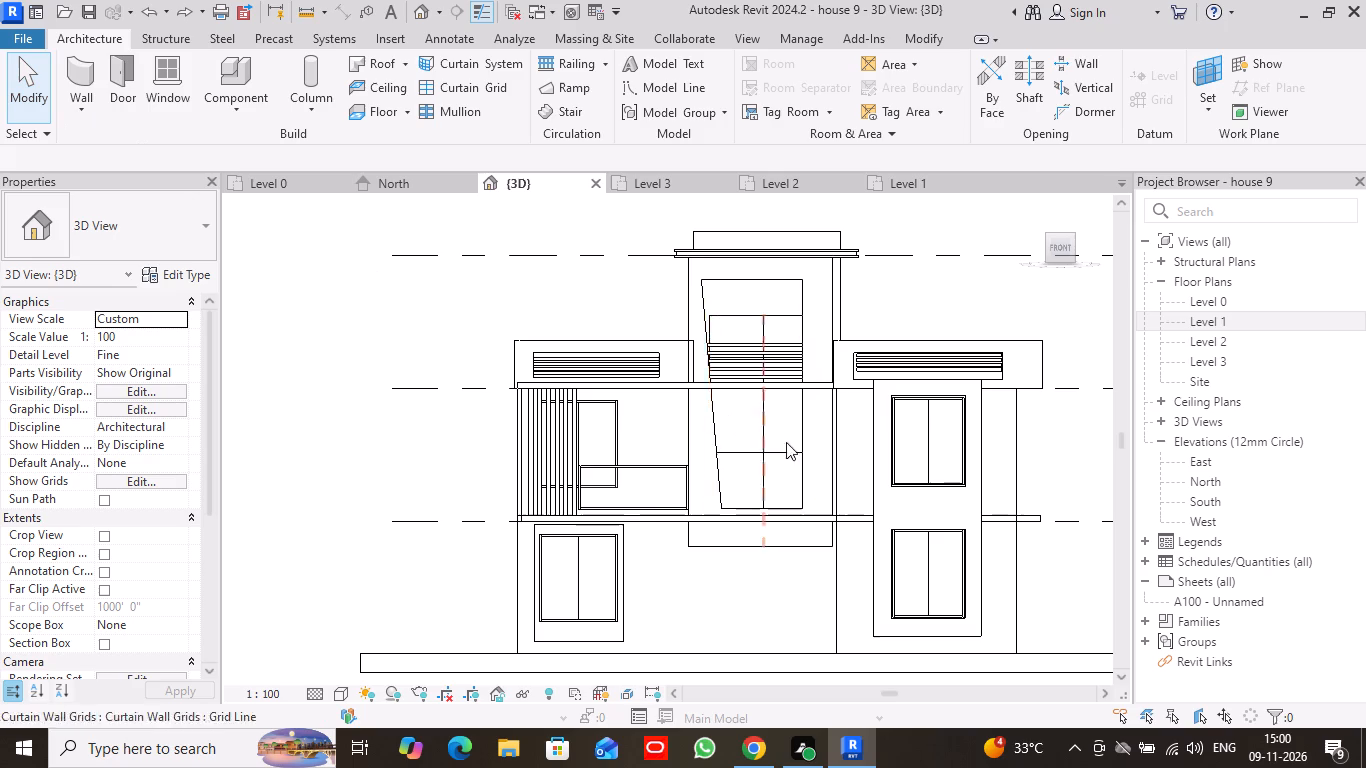
scroll(806, 503, up, 7)
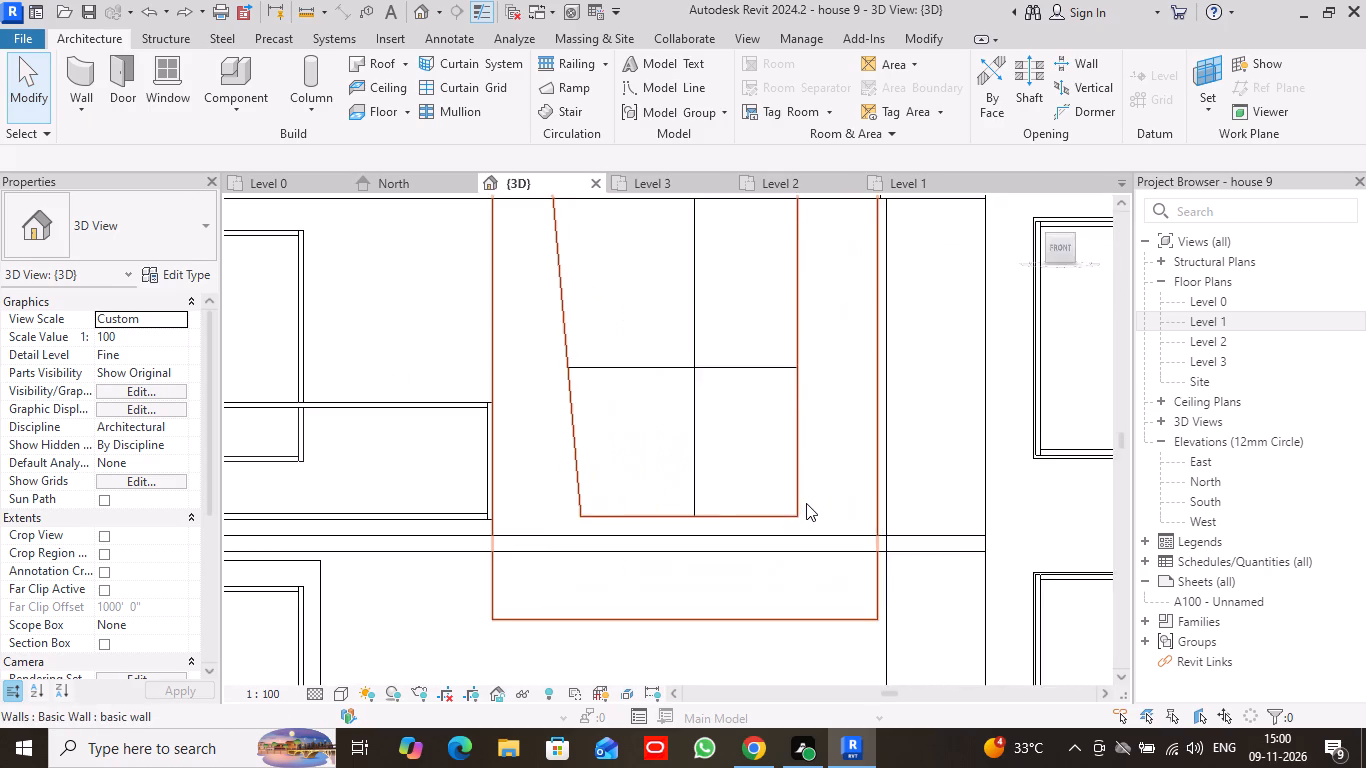
scroll(806, 503, down, 3)
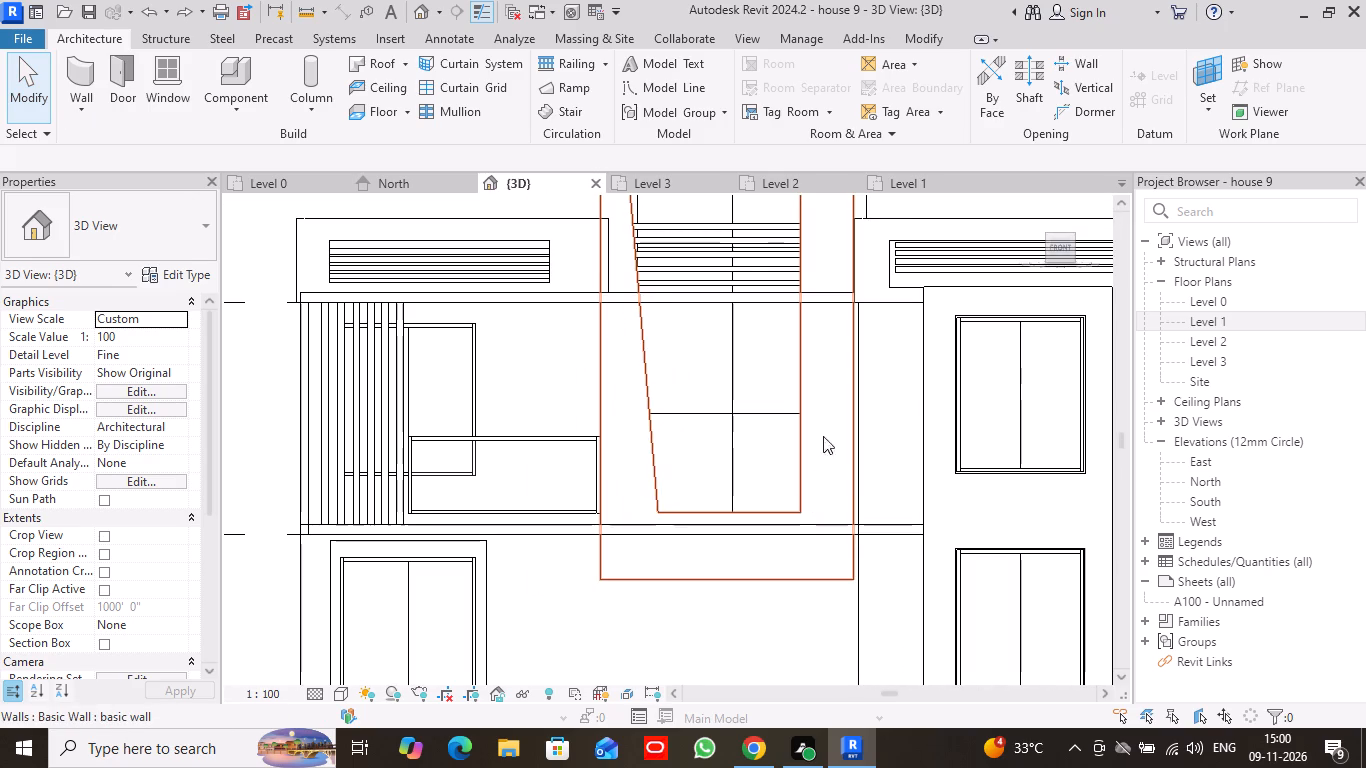
click(746, 246)
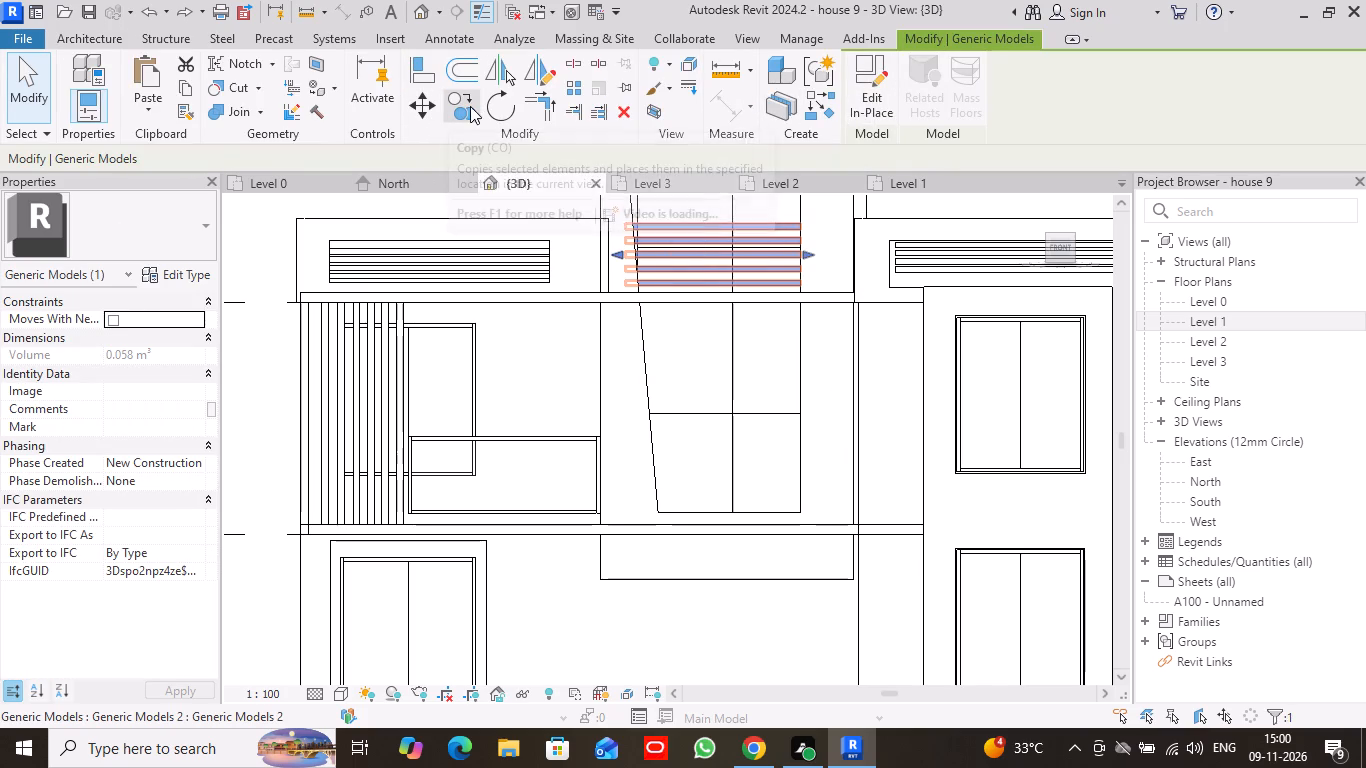
click(464, 107)
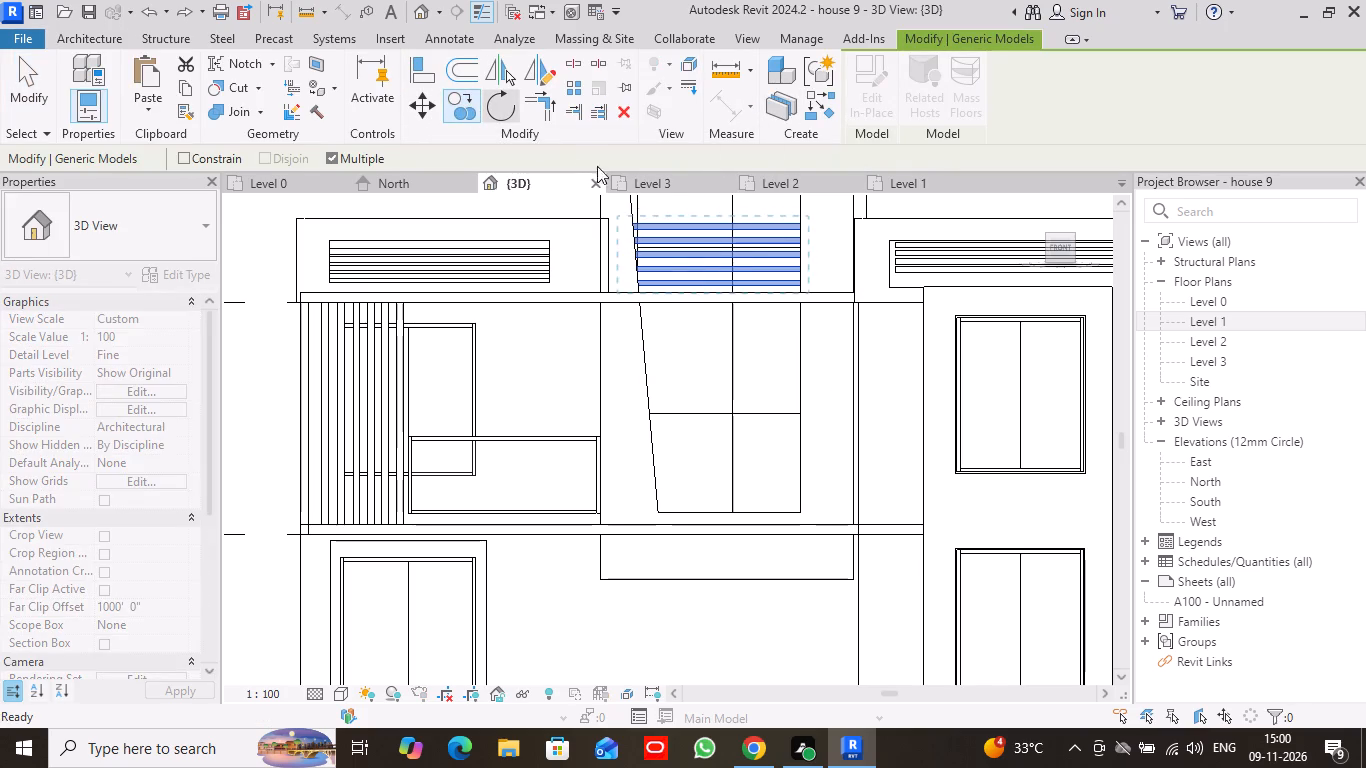
click(713, 213)
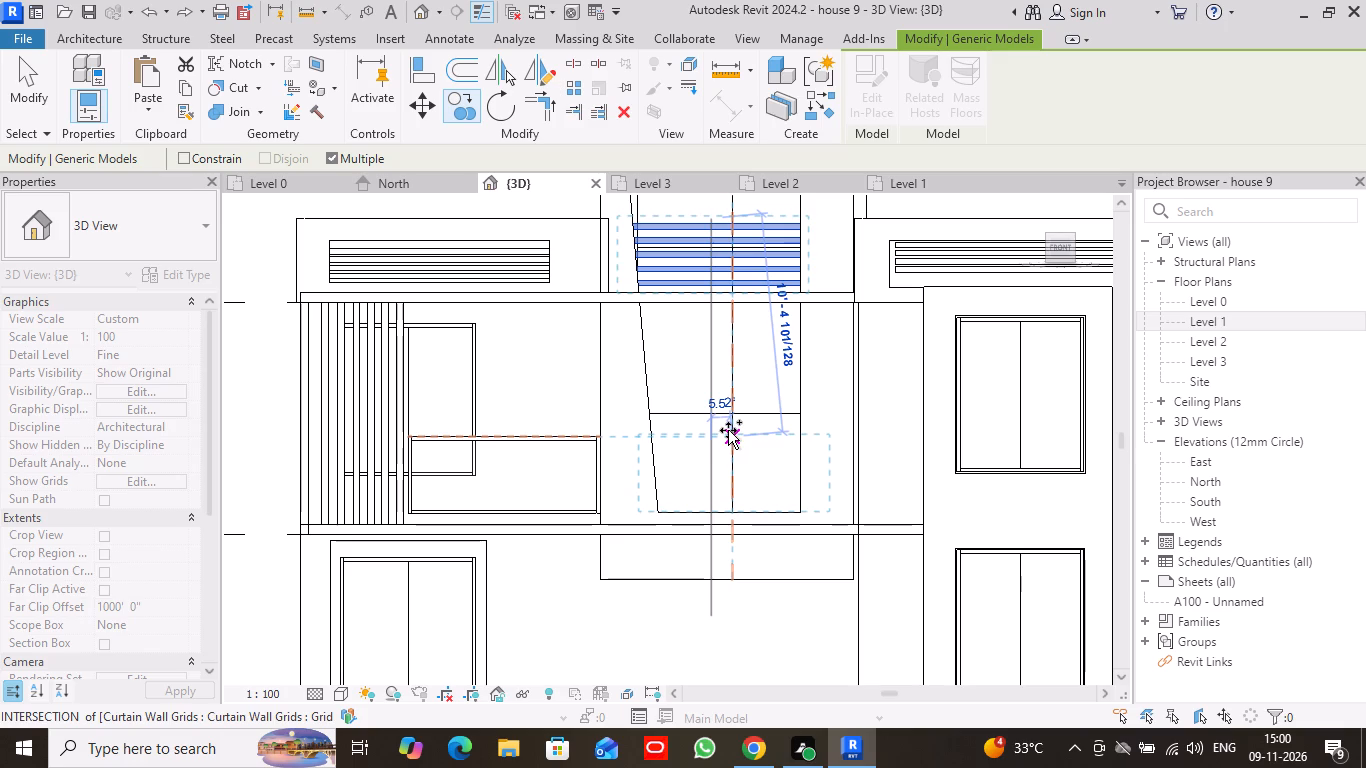
click(730, 429)
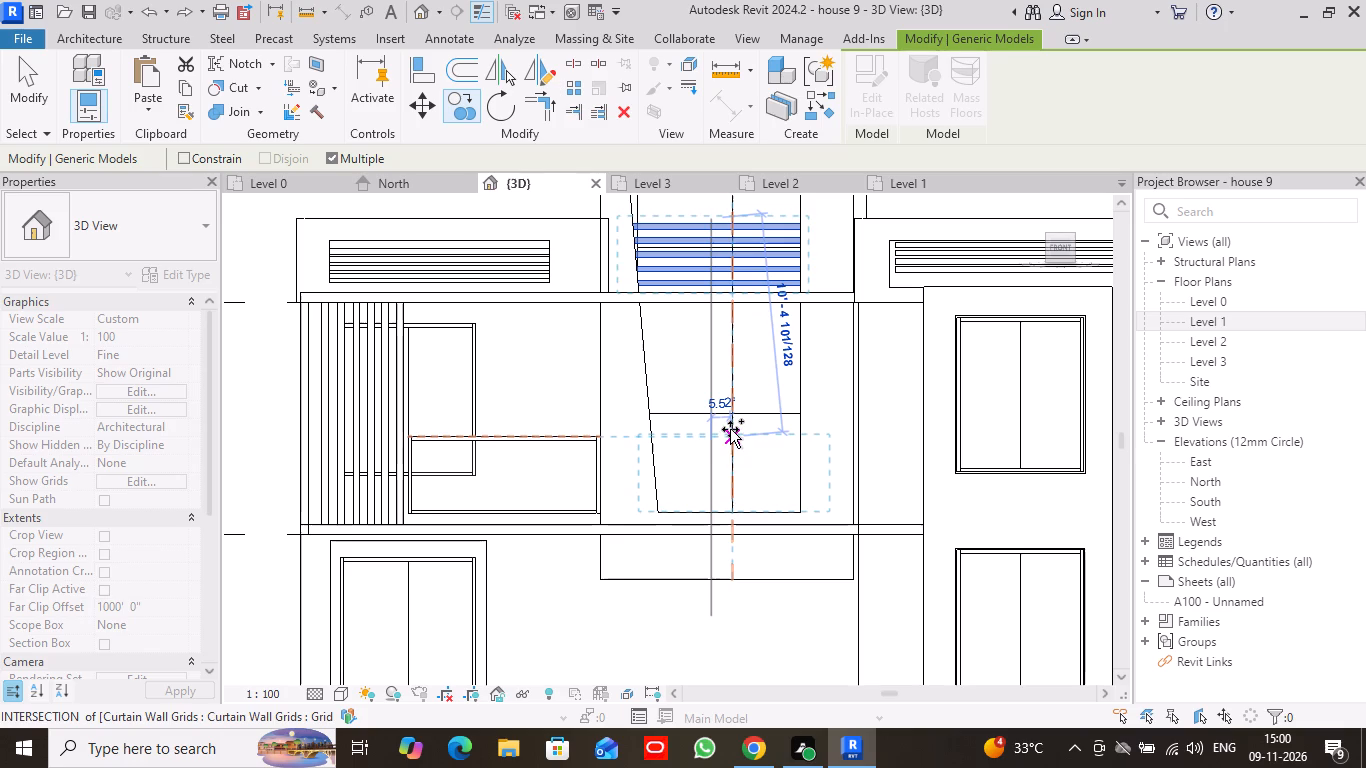
click(30, 81)
In the Level 1 plan, nudge the copied horizontal bars inward toward the front wall of the slanted opening.
scroll(871, 517, down, 6)
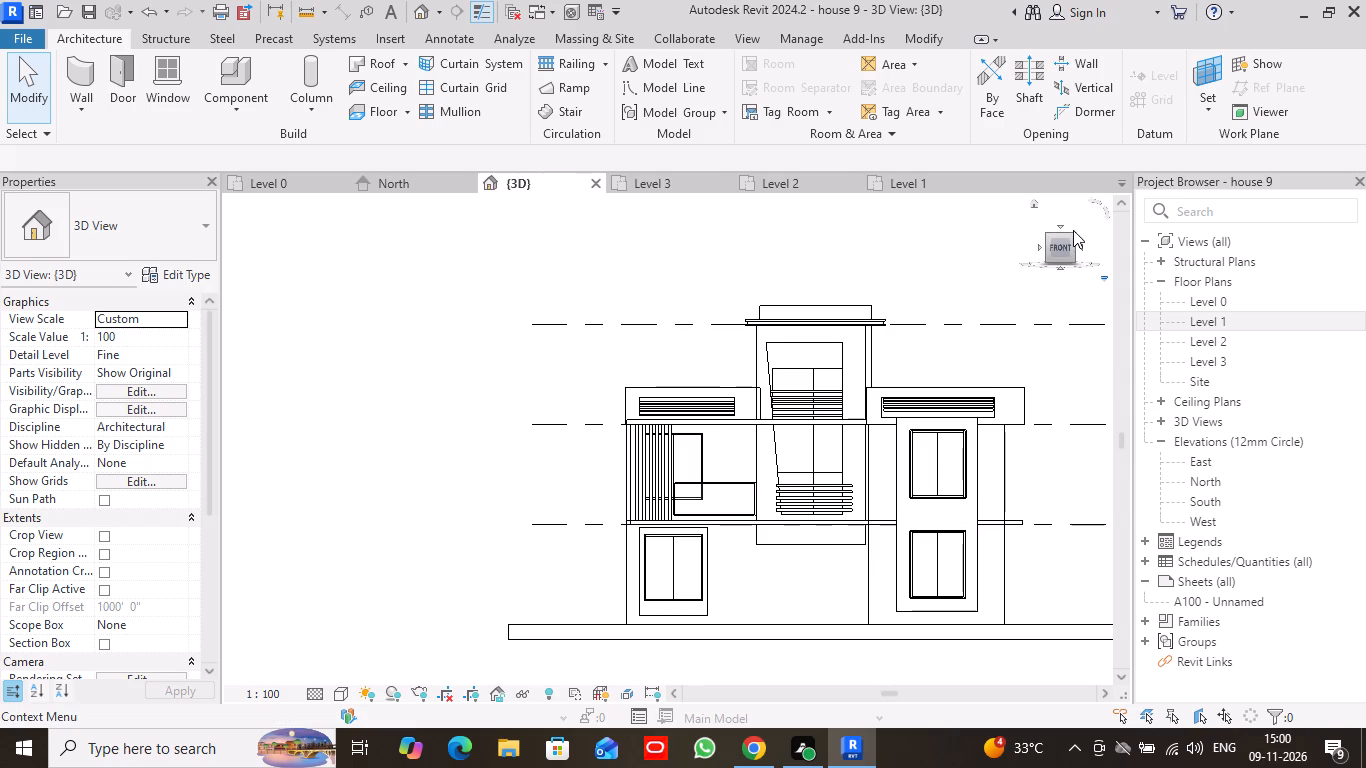
drag(1074, 236, 999, 255)
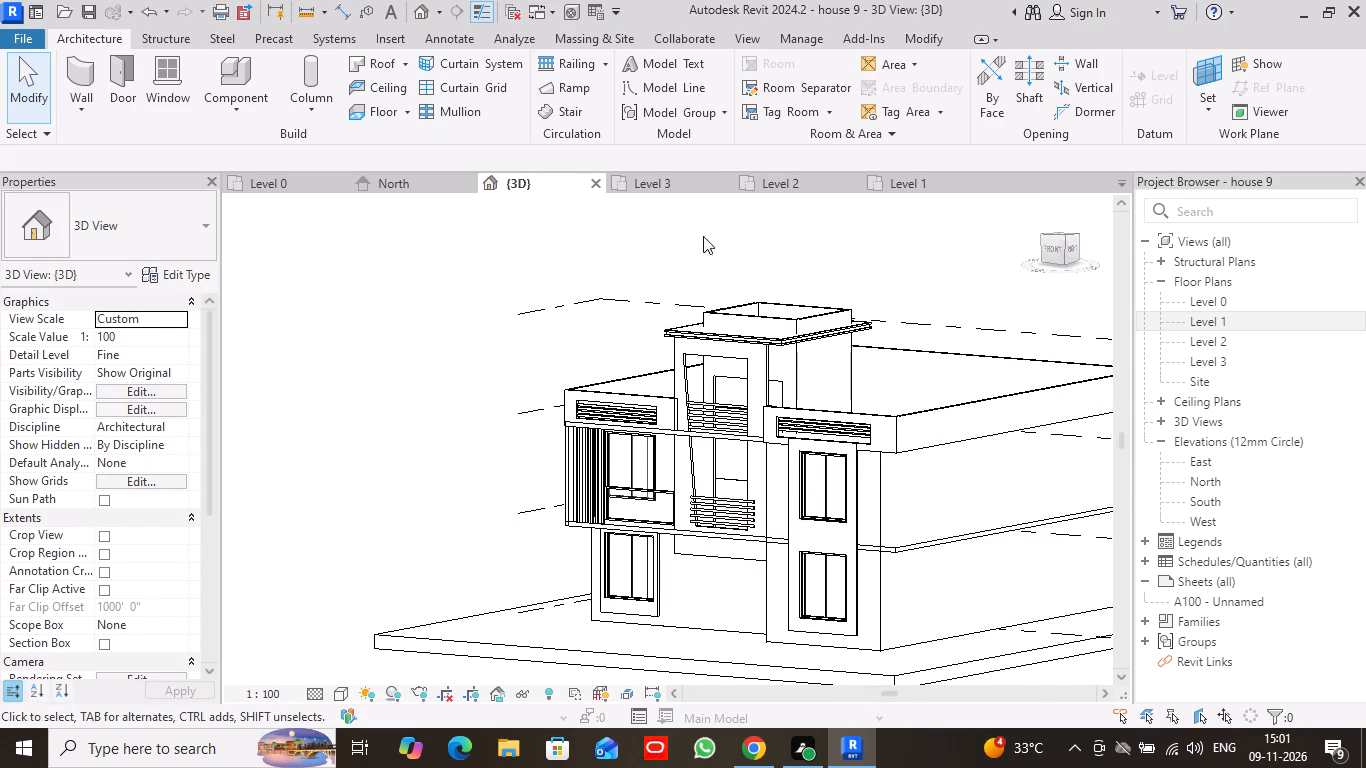
click(902, 181)
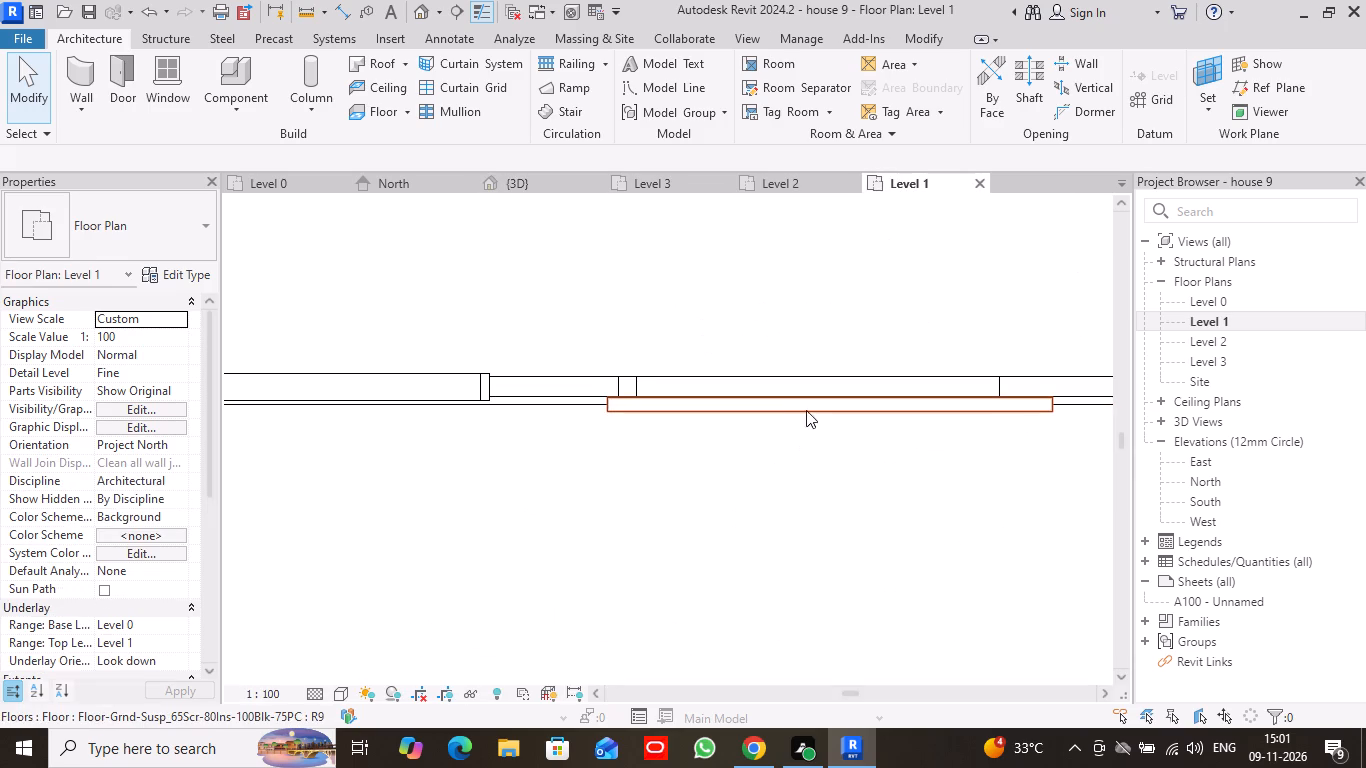
scroll(807, 417, down, 4)
scroll(807, 431, up, 1)
scroll(807, 437, down, 3)
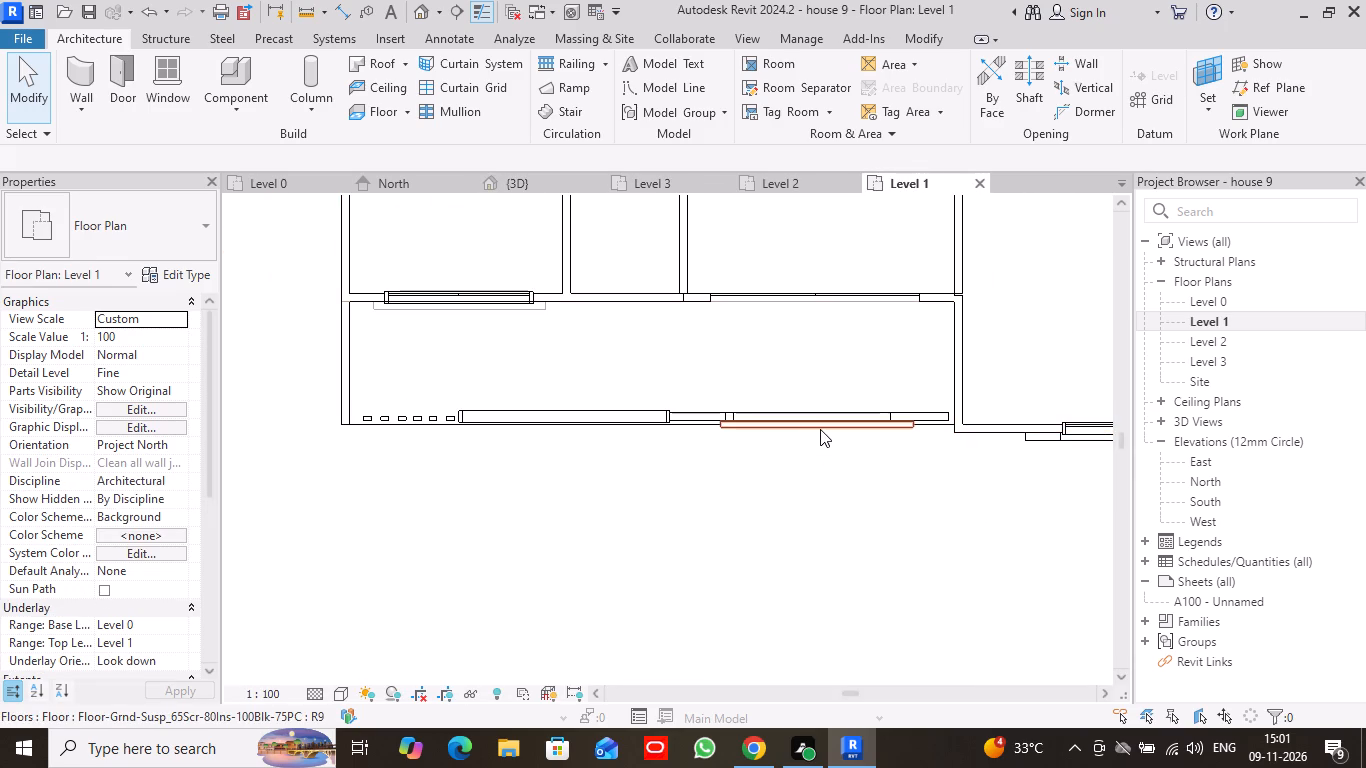
click(820, 426)
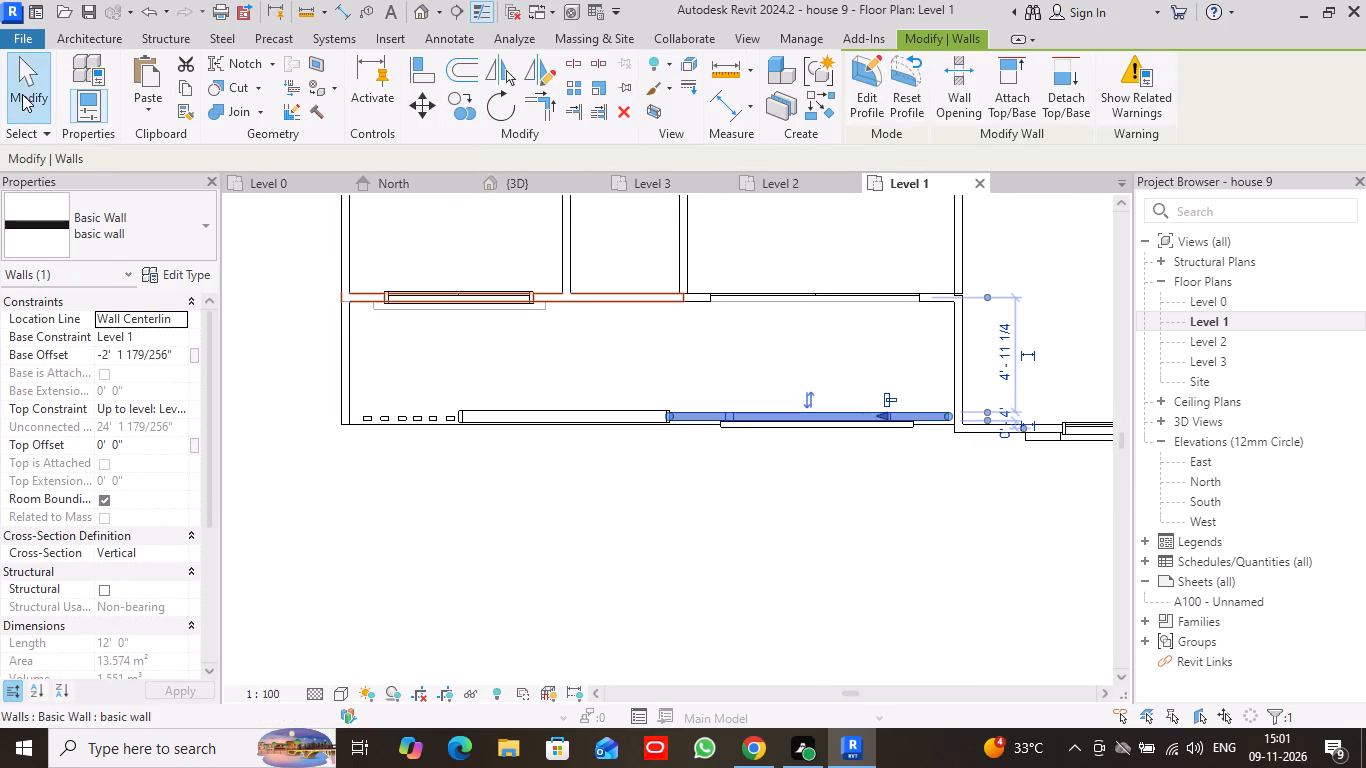
click(22, 94)
click(781, 429)
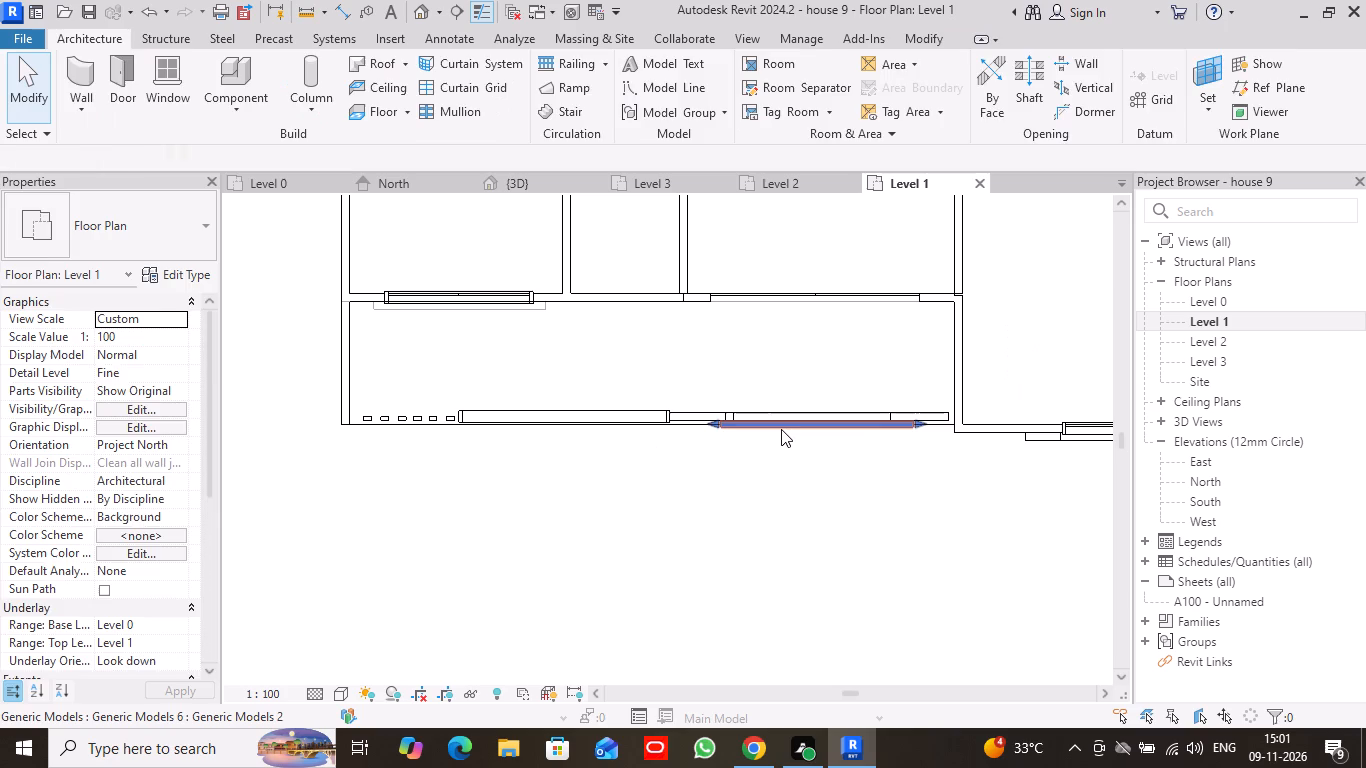
key(Up)
key(Up)
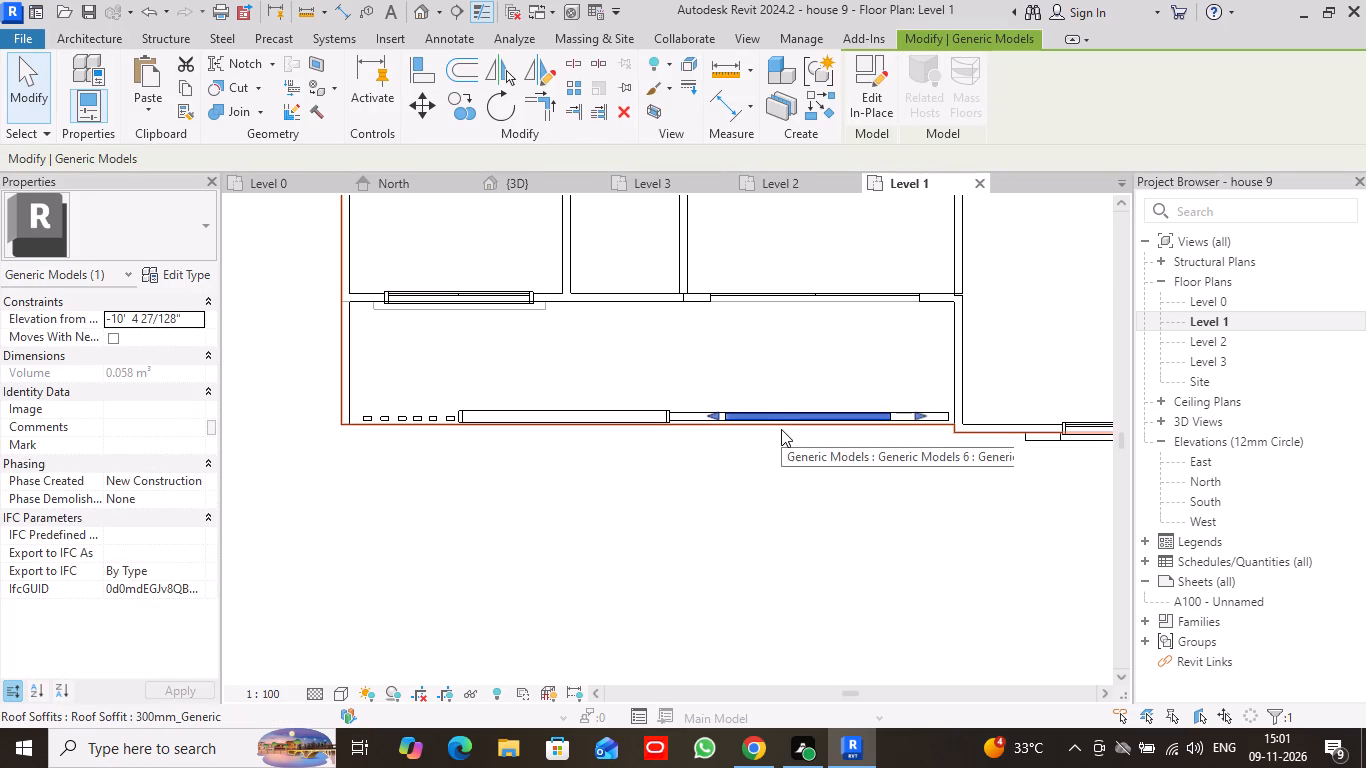
key(Down)
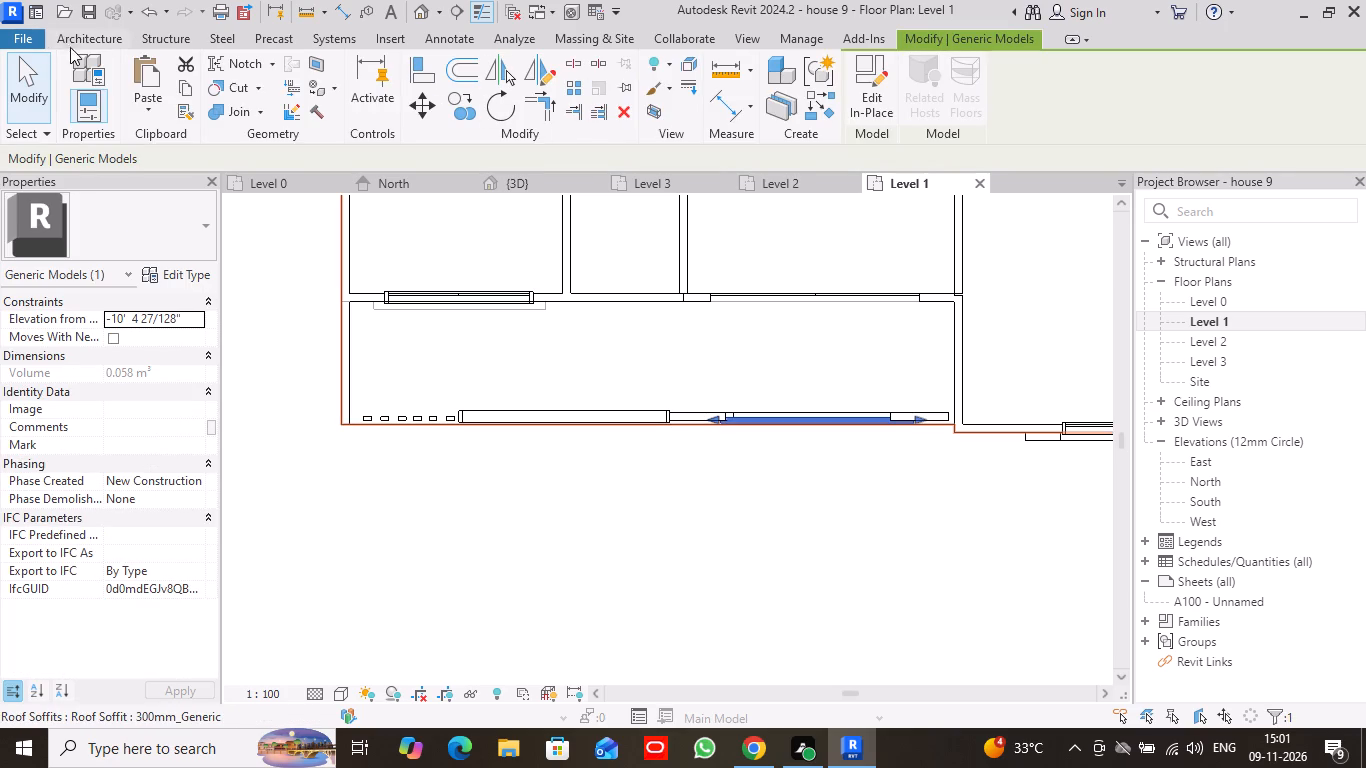
click(33, 72)
Check the copied bars in 3D, and nudge them further inward in the Level 1 plan to sit within the front wall's thickness.
click(571, 192)
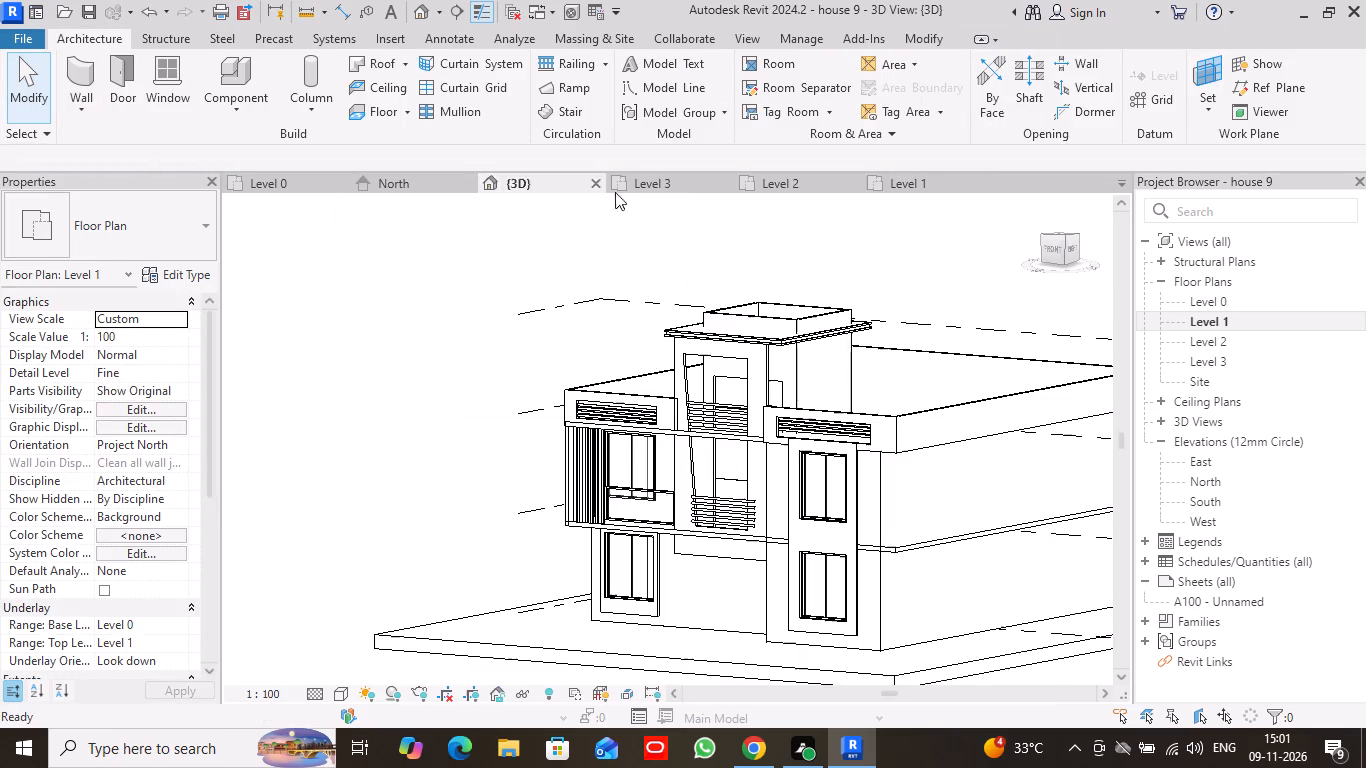
scroll(736, 532, up, 8)
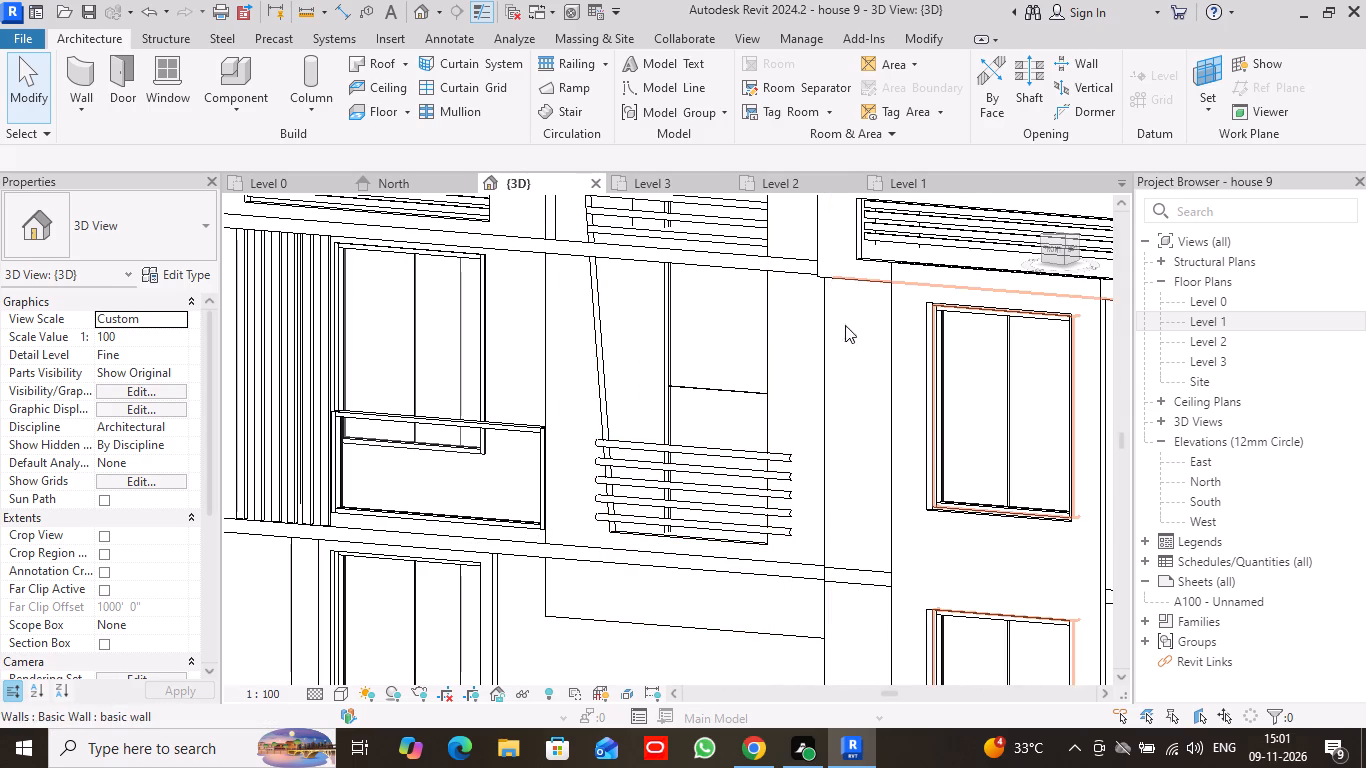
click(910, 181)
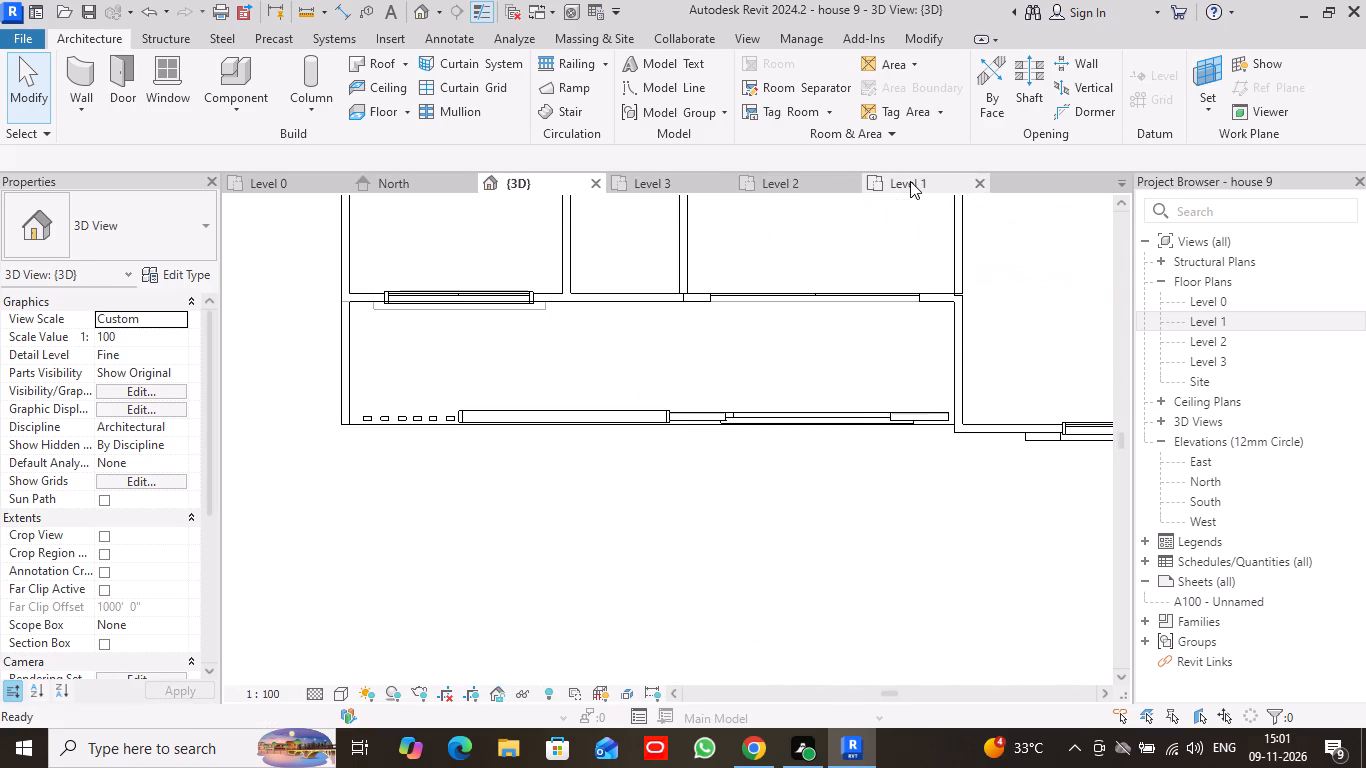
scroll(824, 422, up, 7)
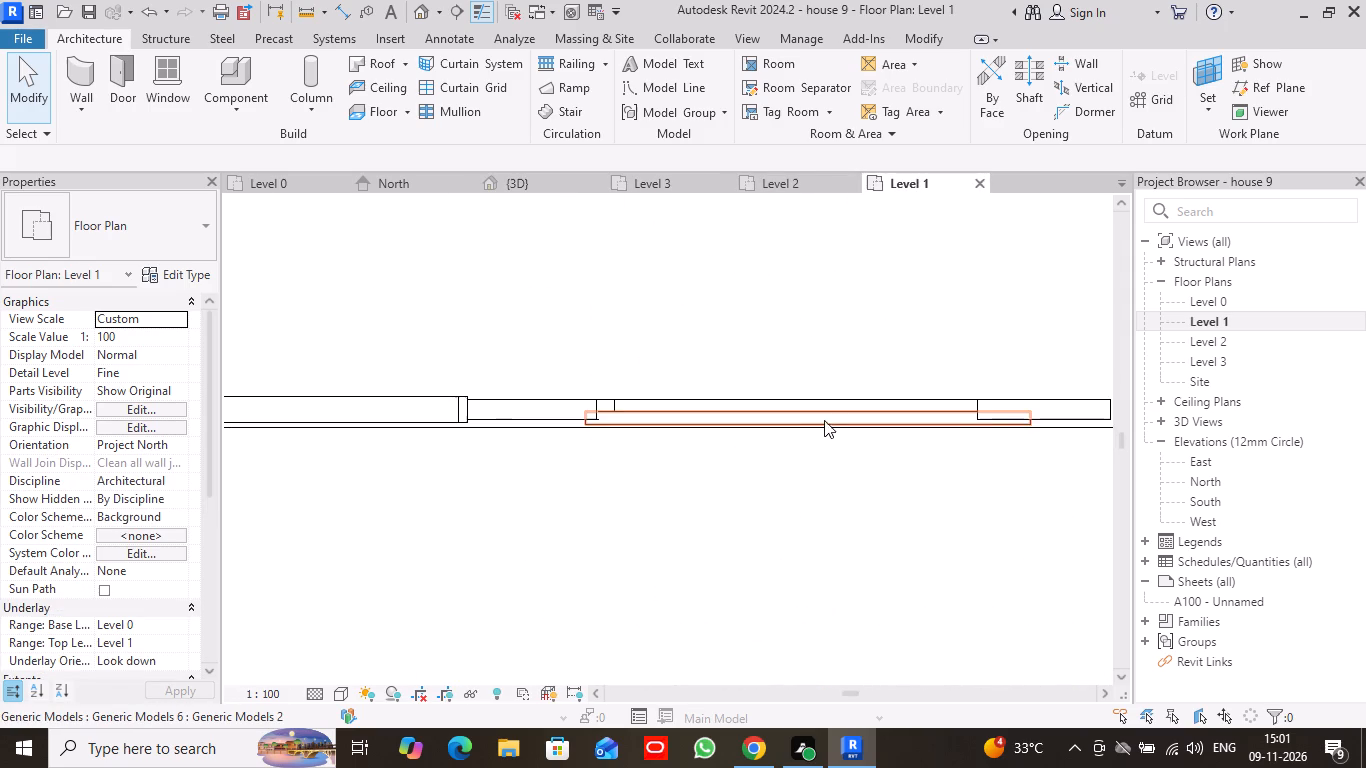
click(800, 424)
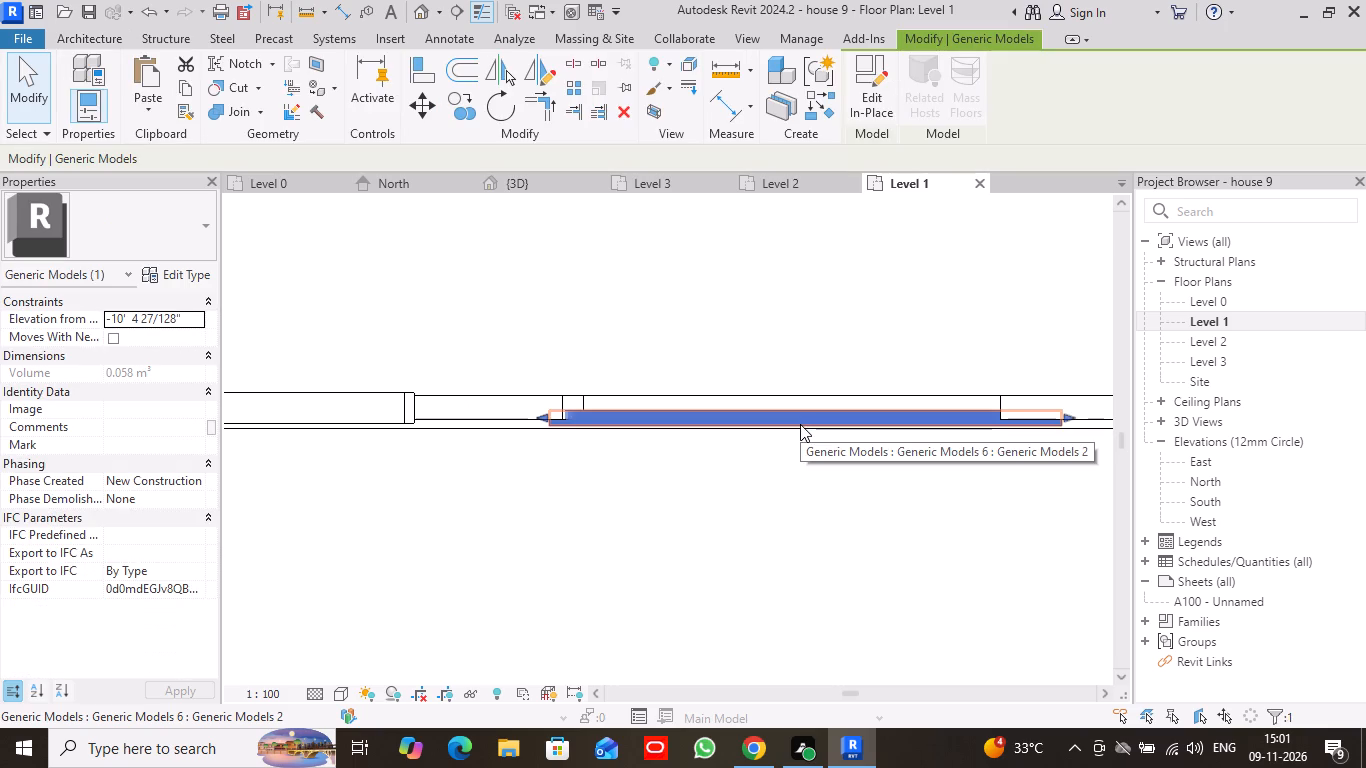
key(Up)
key(Up)
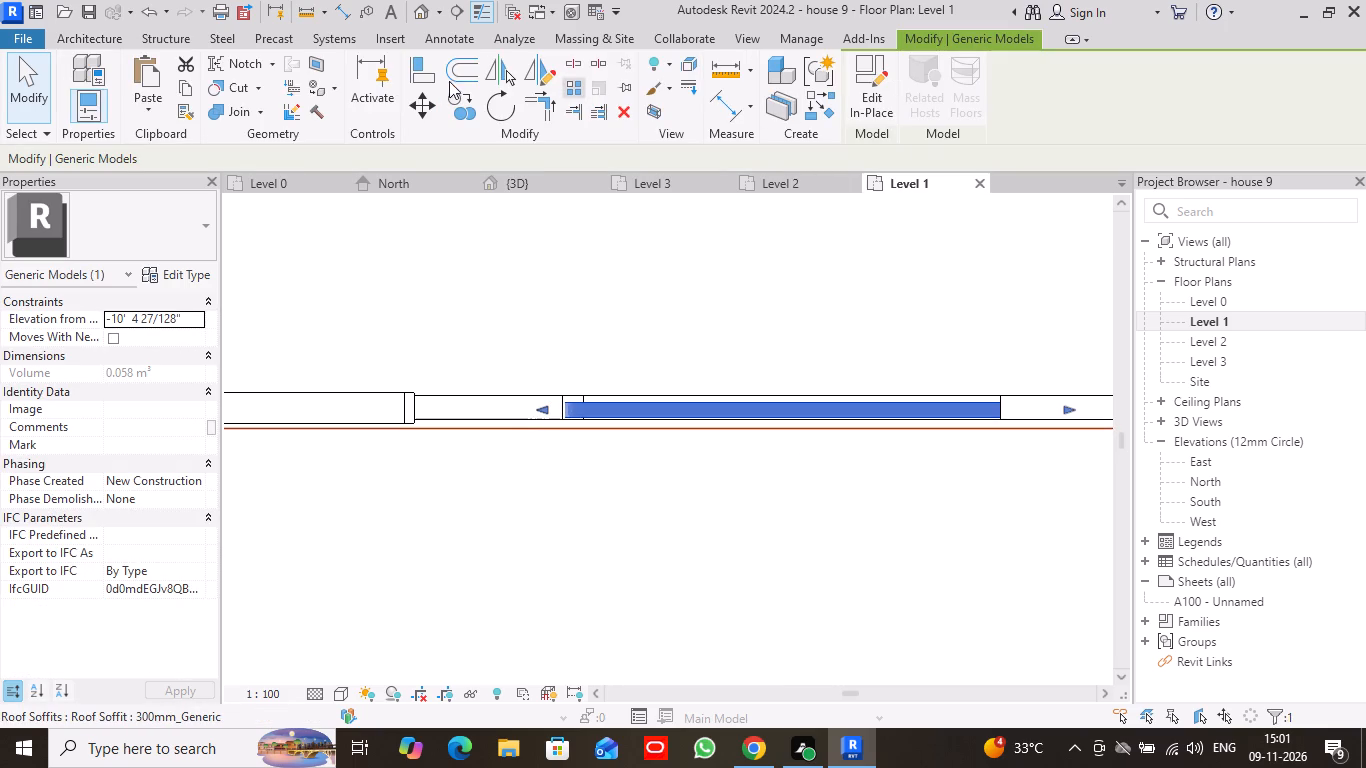
click(13, 73)
Examine the facade with the copied bars in 3D from an angled view and from the front.
click(556, 187)
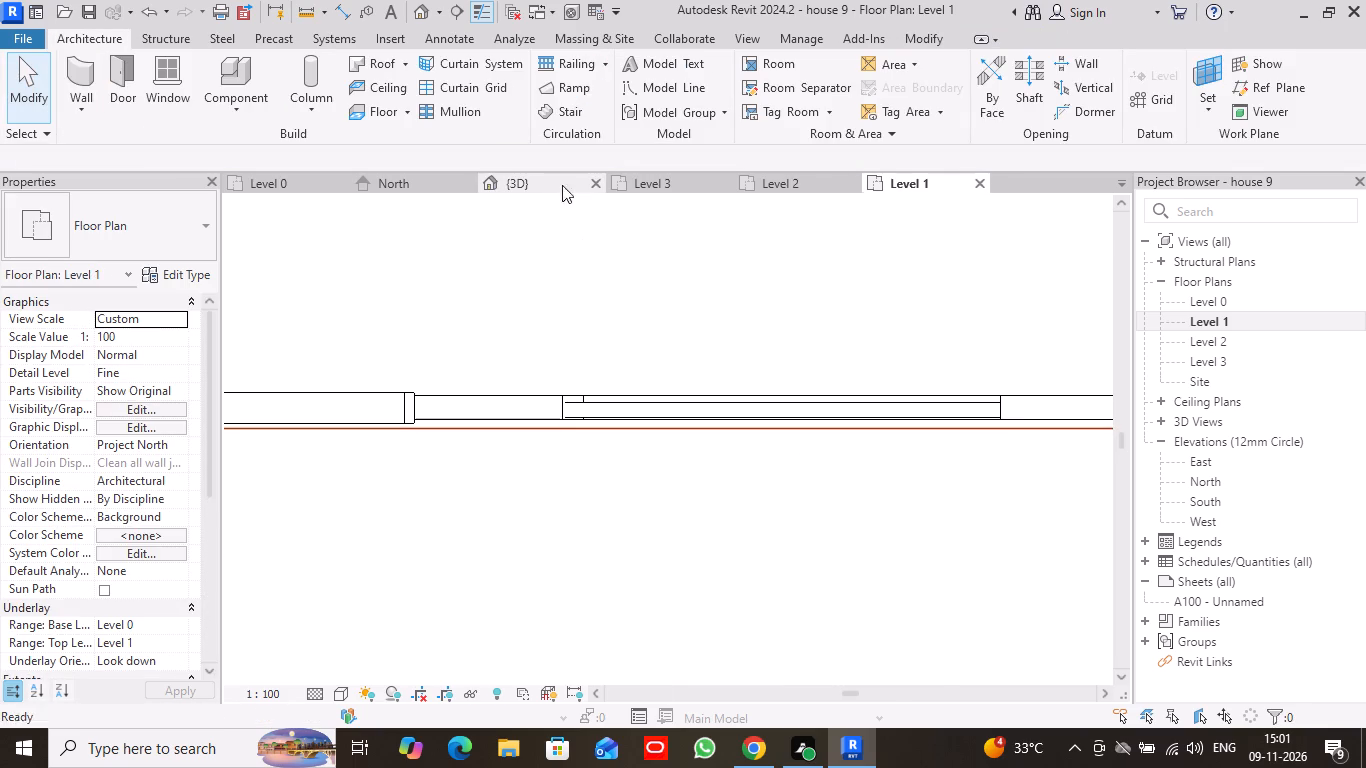
scroll(851, 332, down, 3)
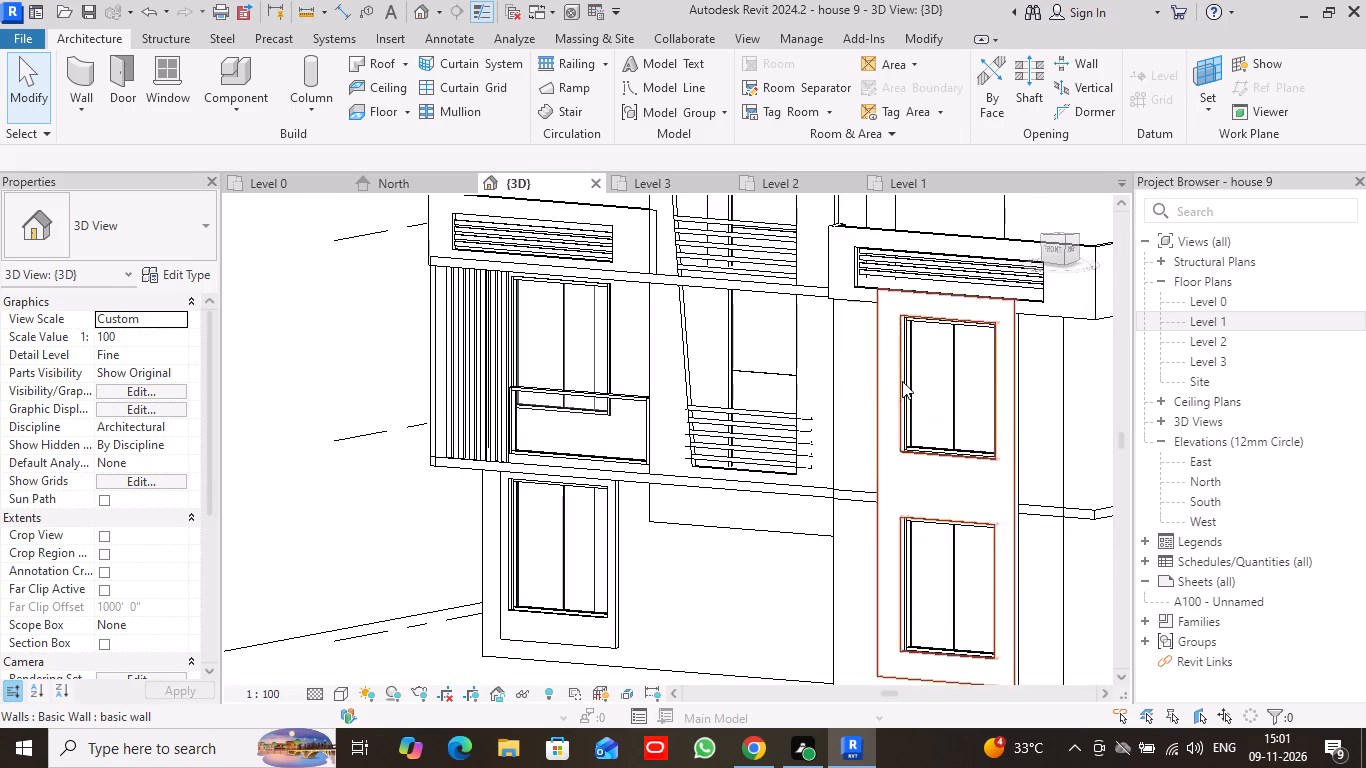
scroll(857, 302, down, 4)
middle_drag(857, 337, 818, 405)
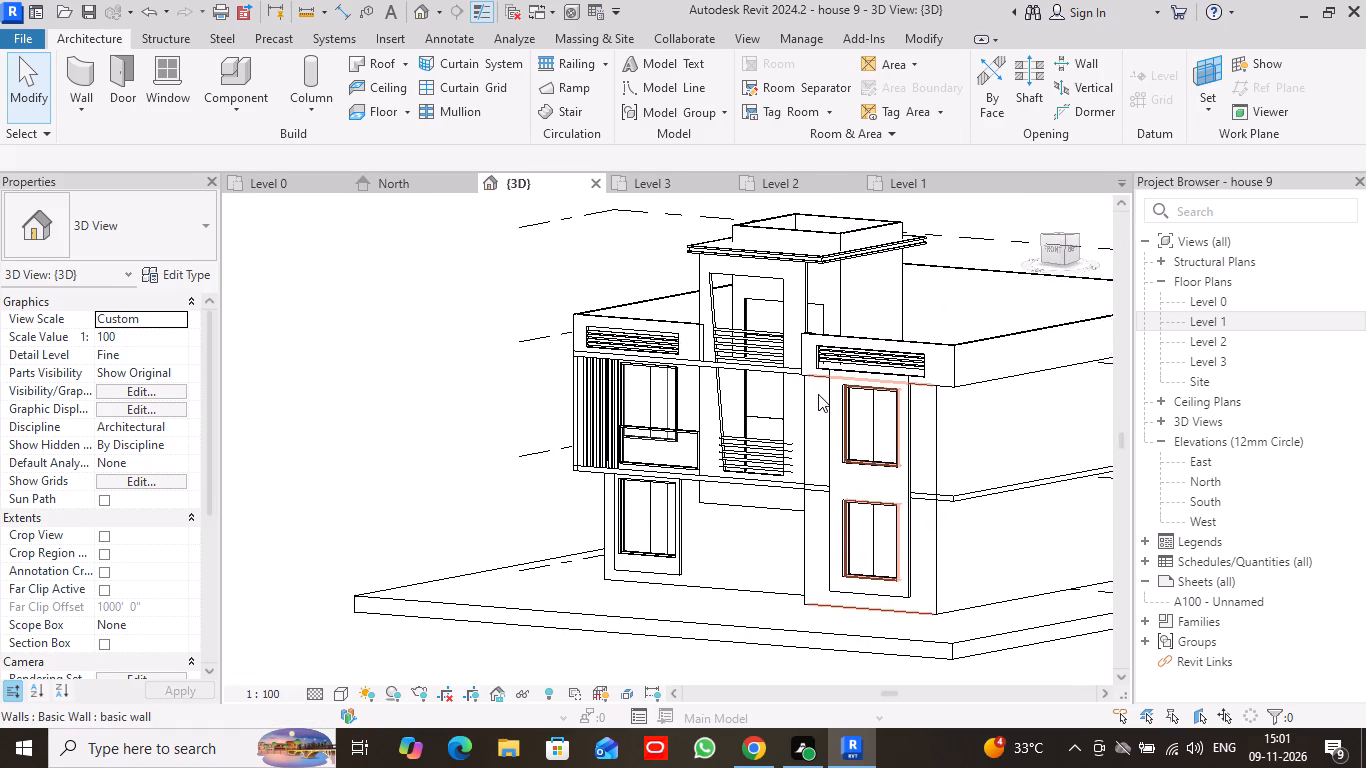
scroll(818, 394, down, 3)
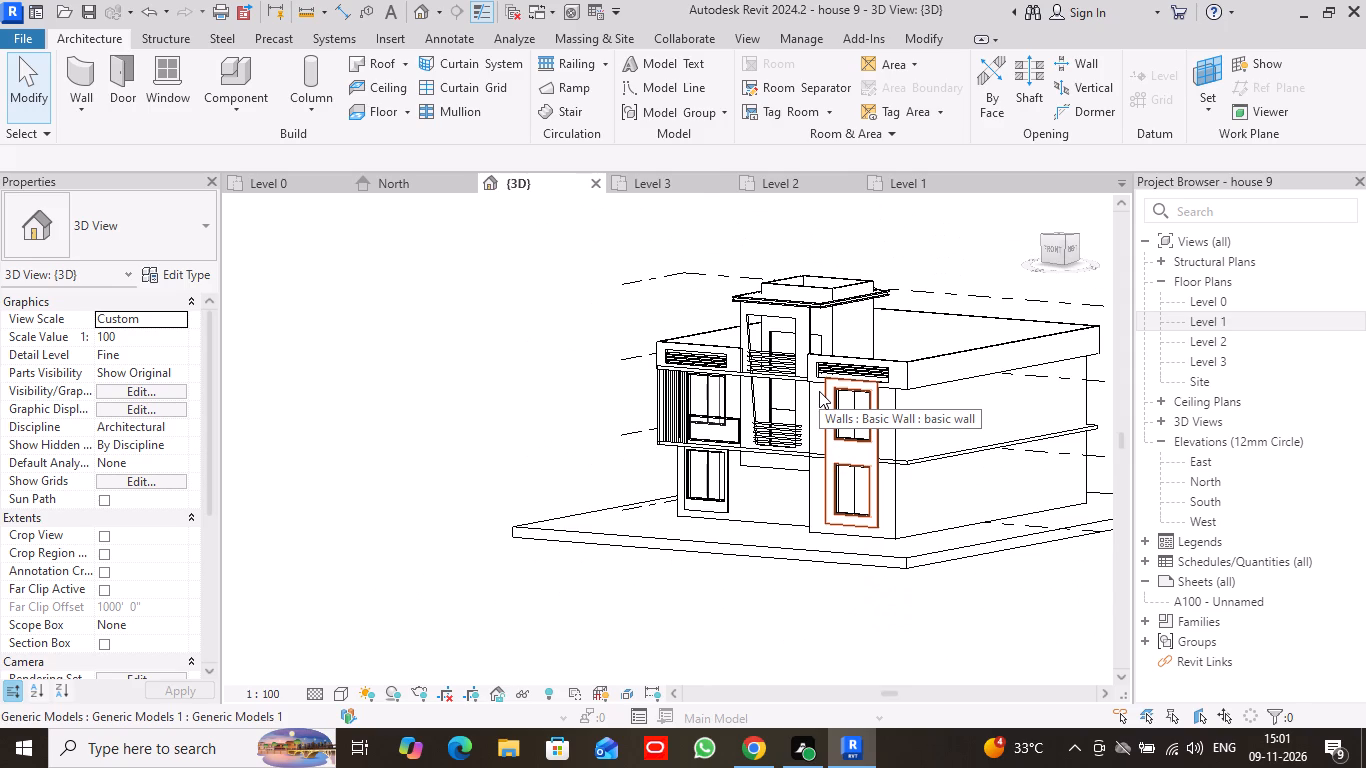
scroll(790, 402, down, 1)
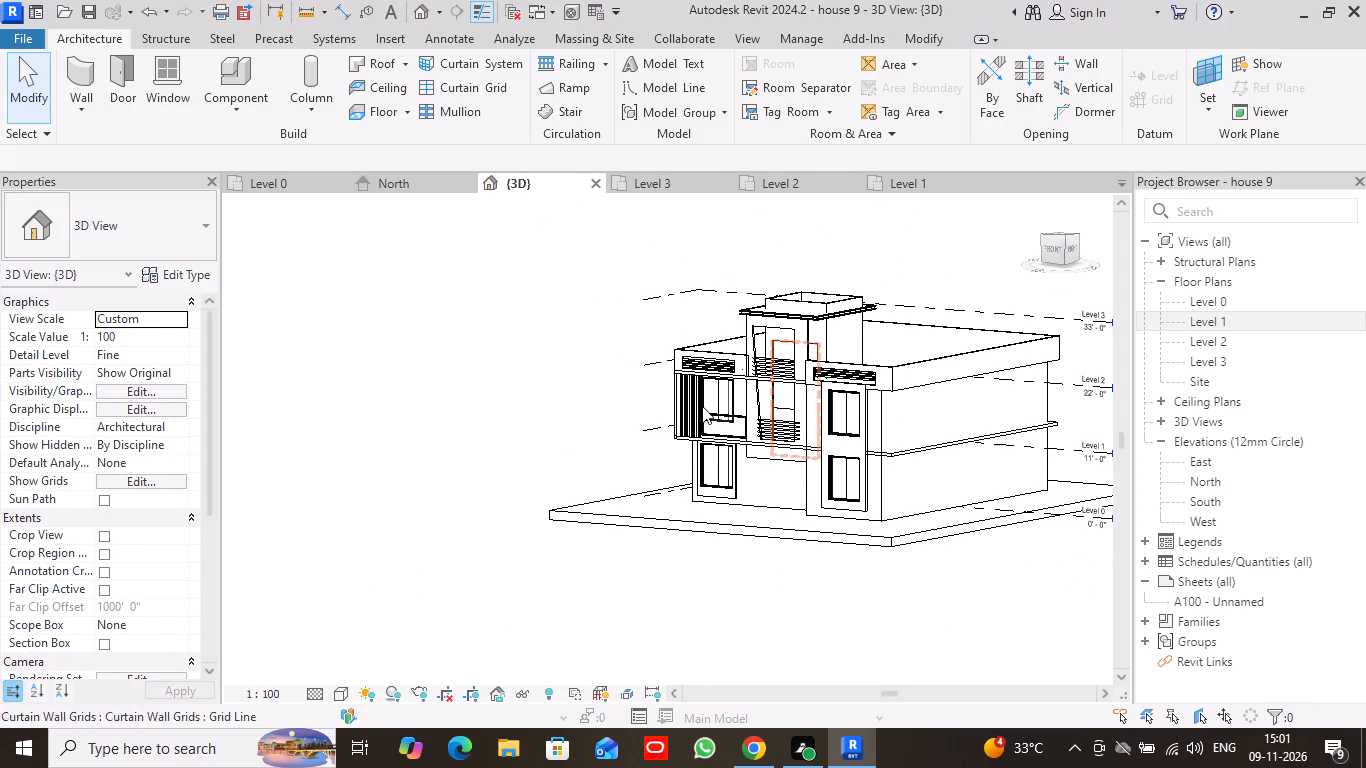
middle_drag(647, 388, 403, 363)
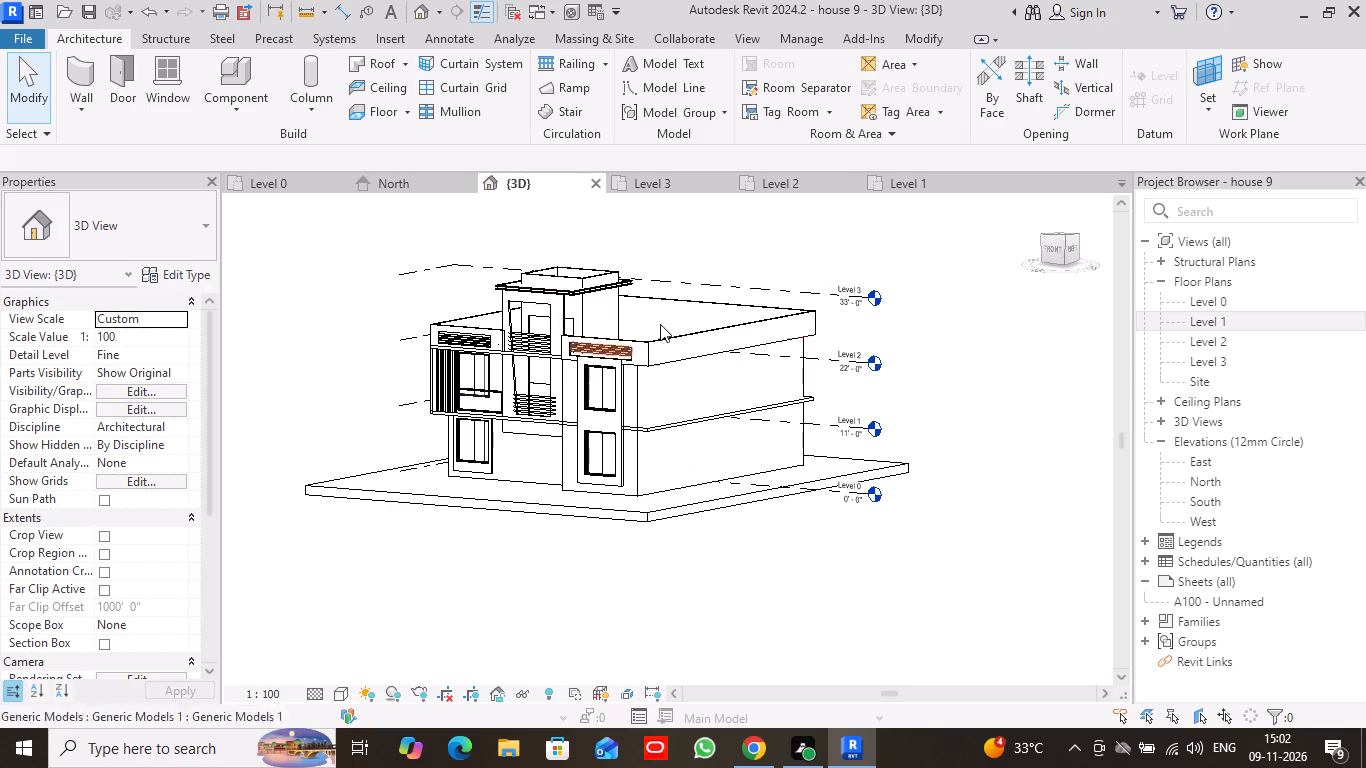
click(1051, 247)
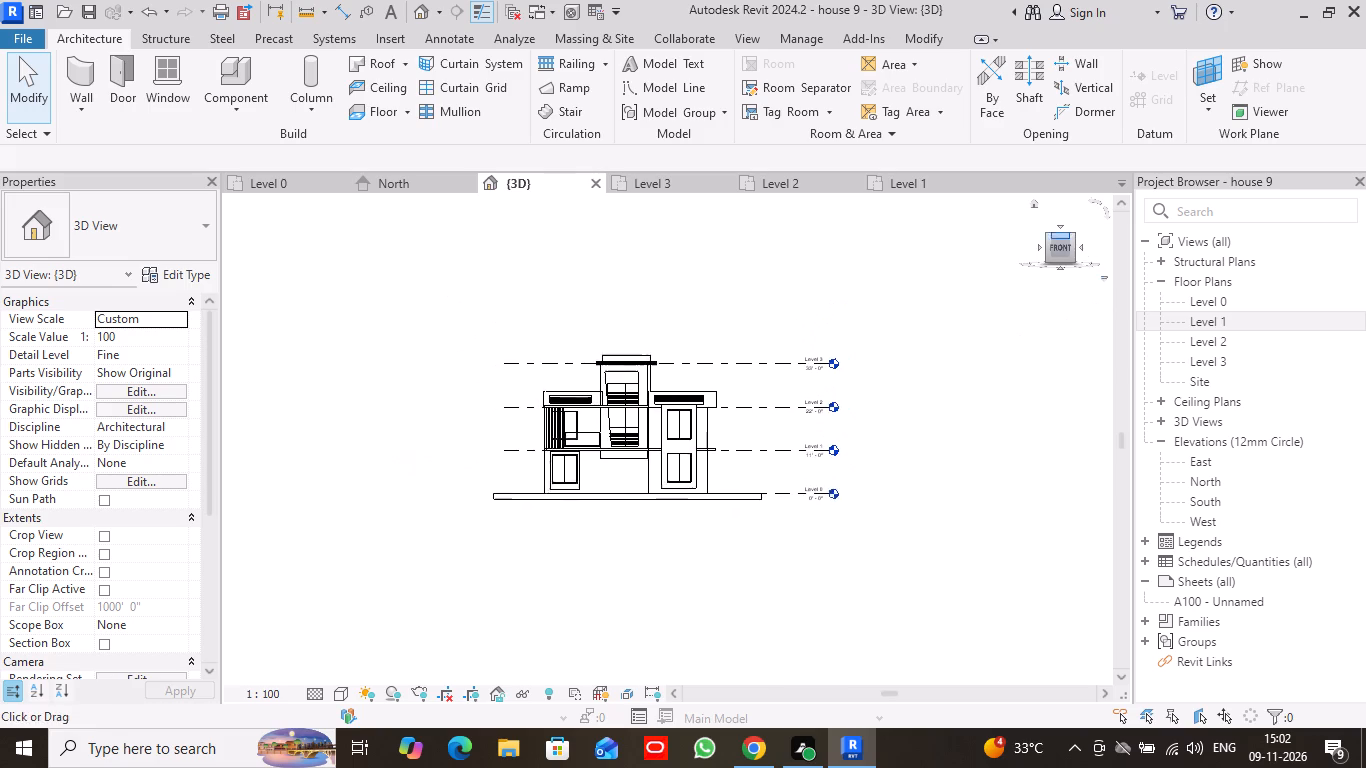
scroll(598, 497, up, 9)
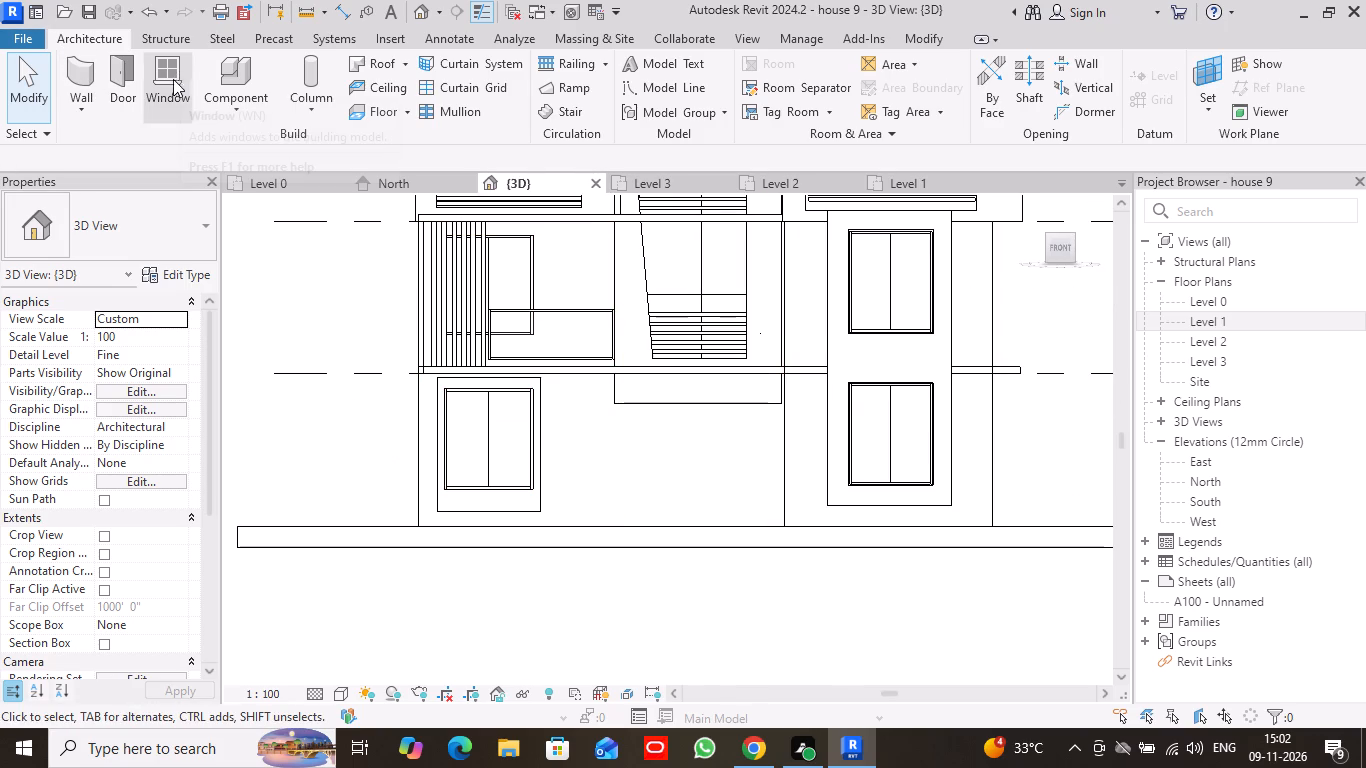
In the Level 1 plan, place a Doors_ExtDbl_Flush 1510x2110mm door in the front wall beside the slanted opening.
click(124, 77)
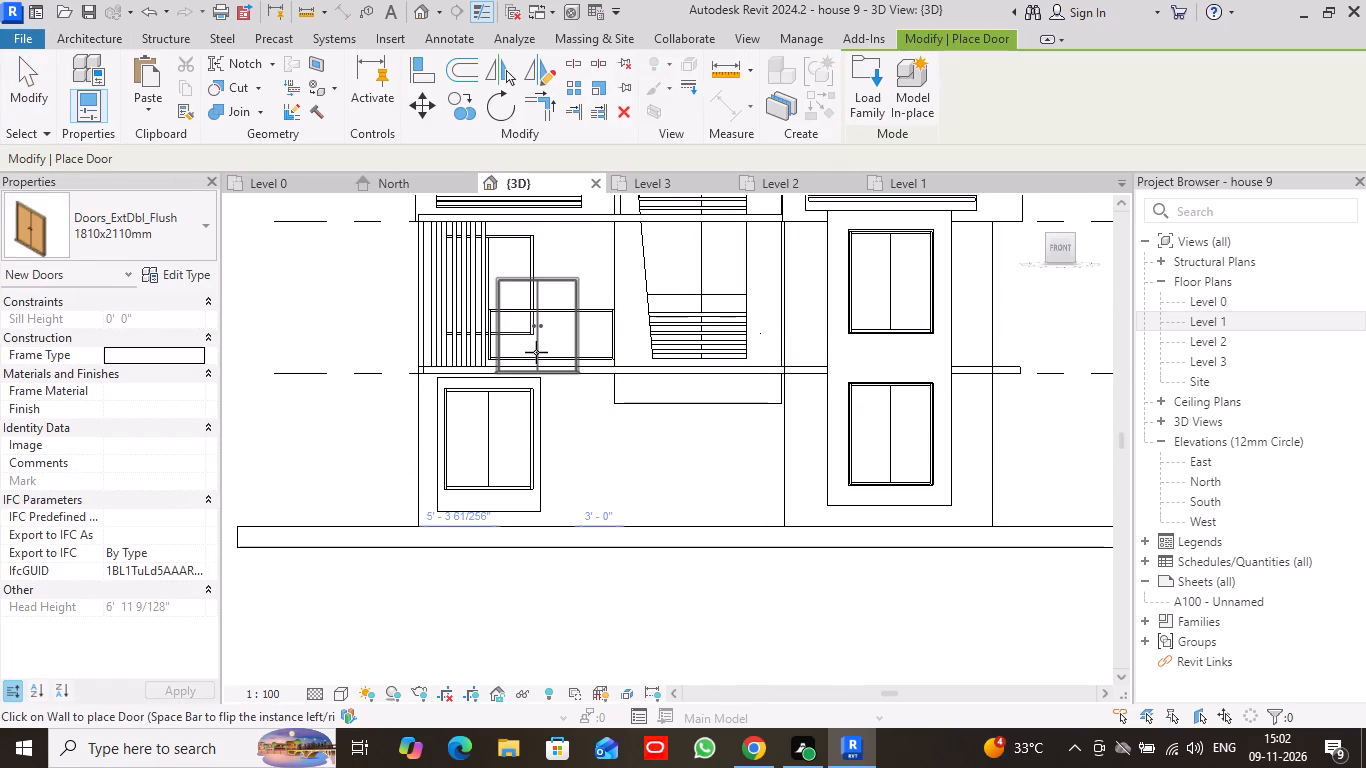
click(897, 178)
scroll(599, 456, up, 1)
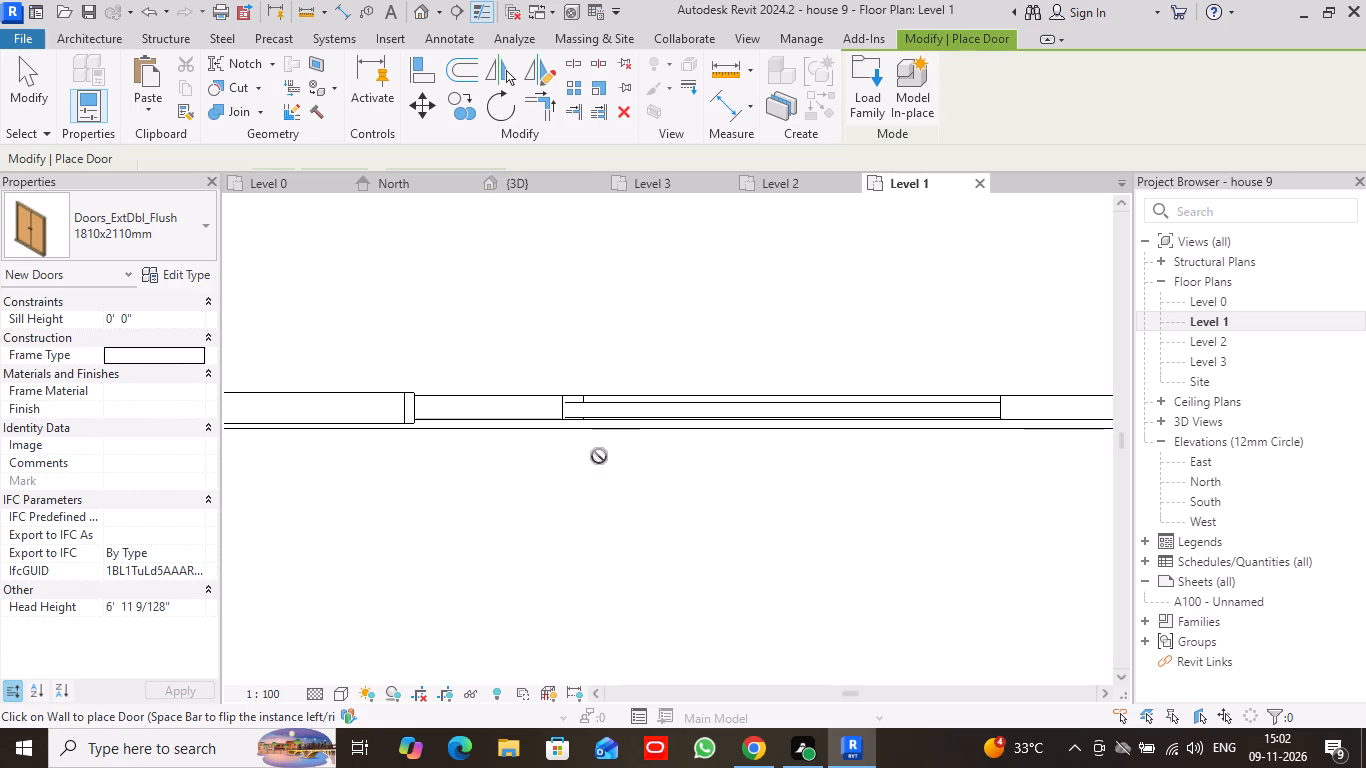
scroll(599, 456, up, 1)
scroll(620, 452, down, 5)
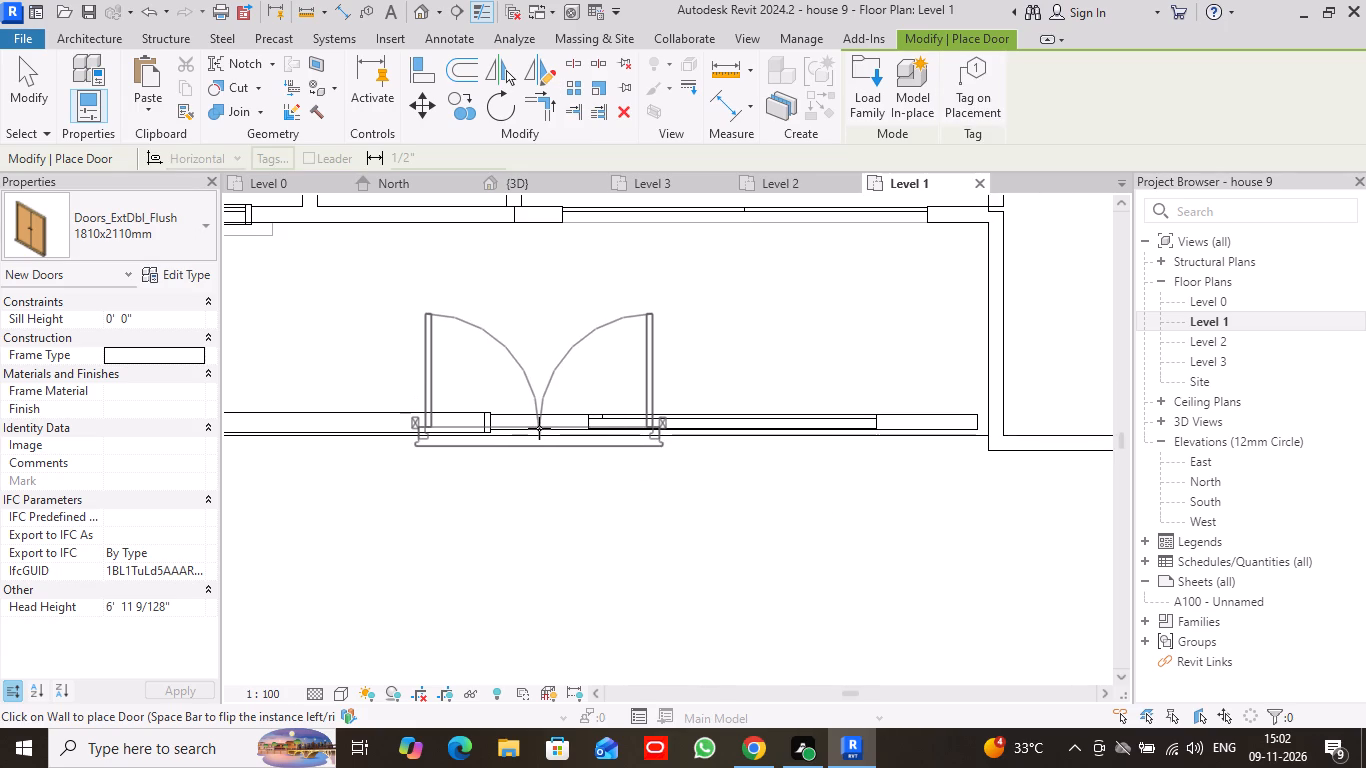
click(210, 222)
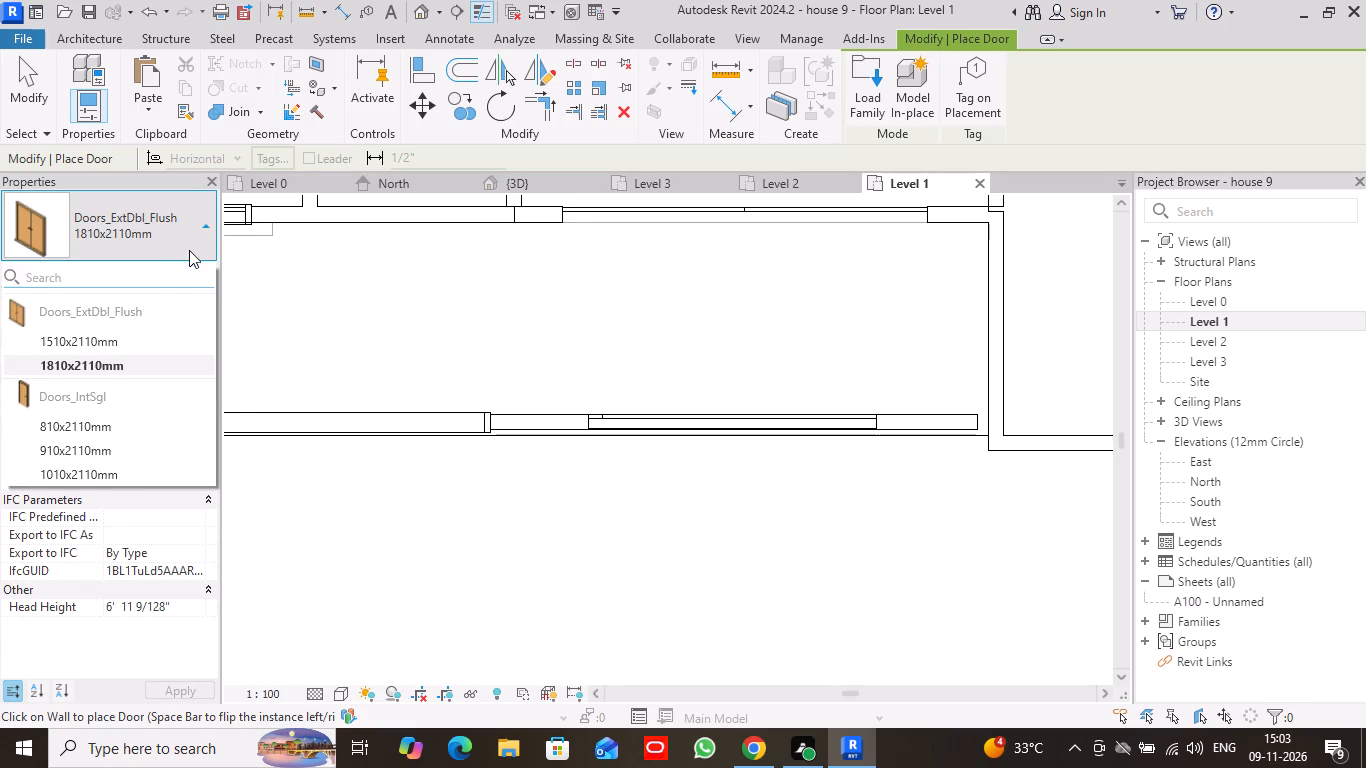
click(140, 338)
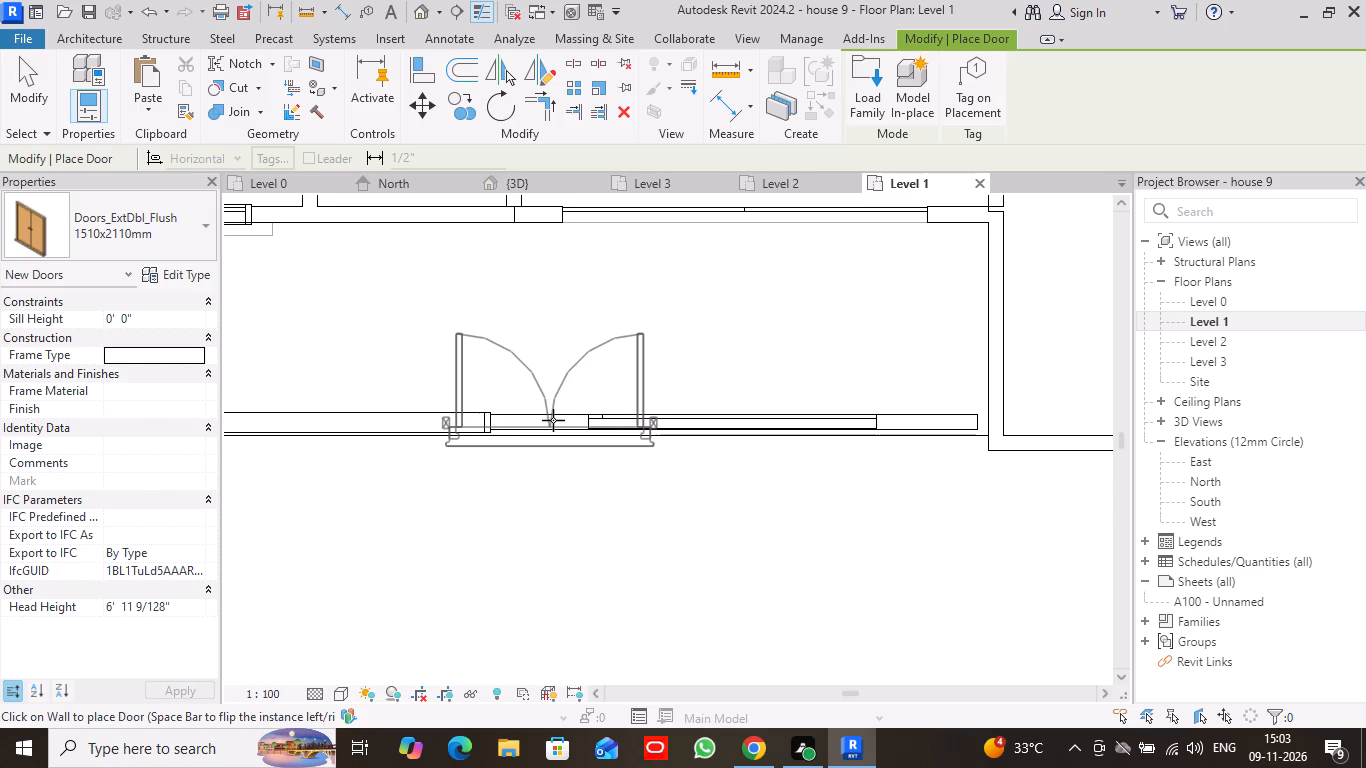
click(553, 420)
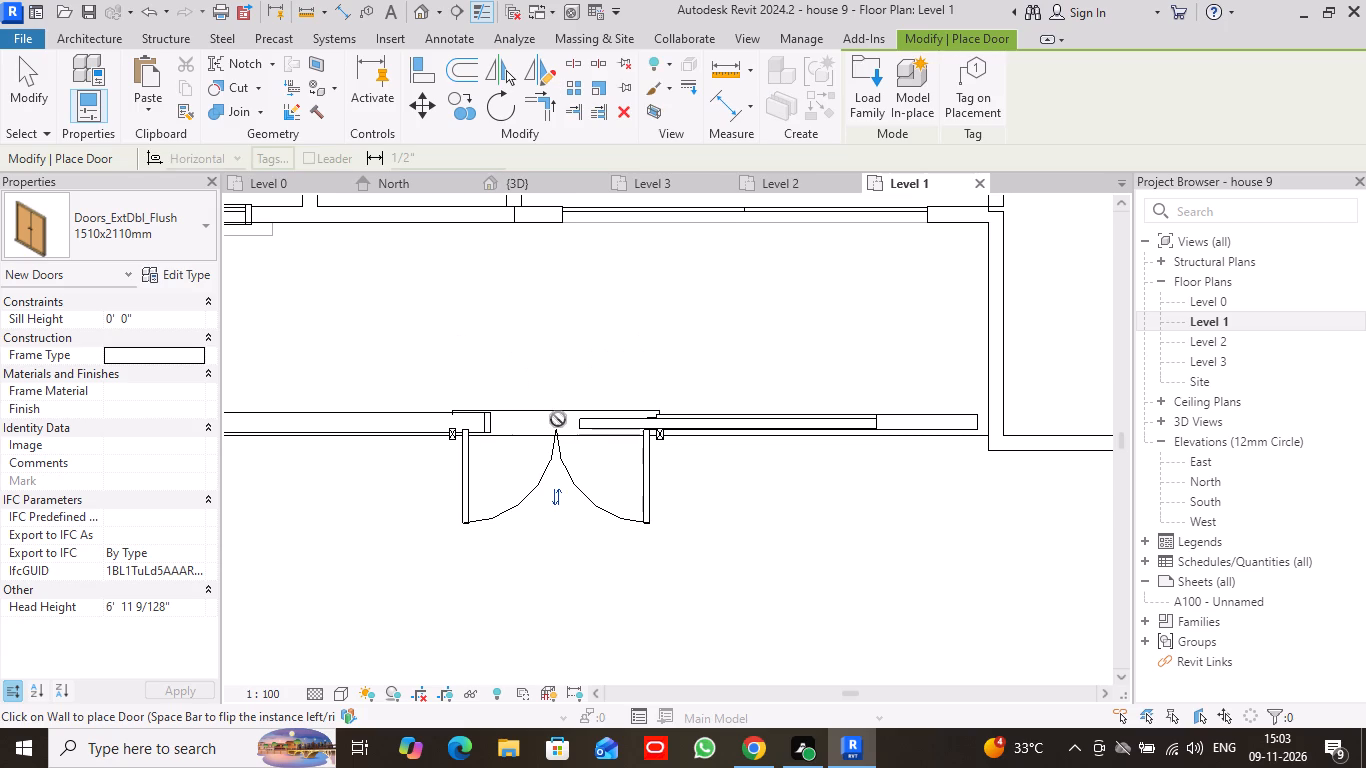
Check the Level 1 double door on the front facade in 3D and undo its placement.
click(45, 85)
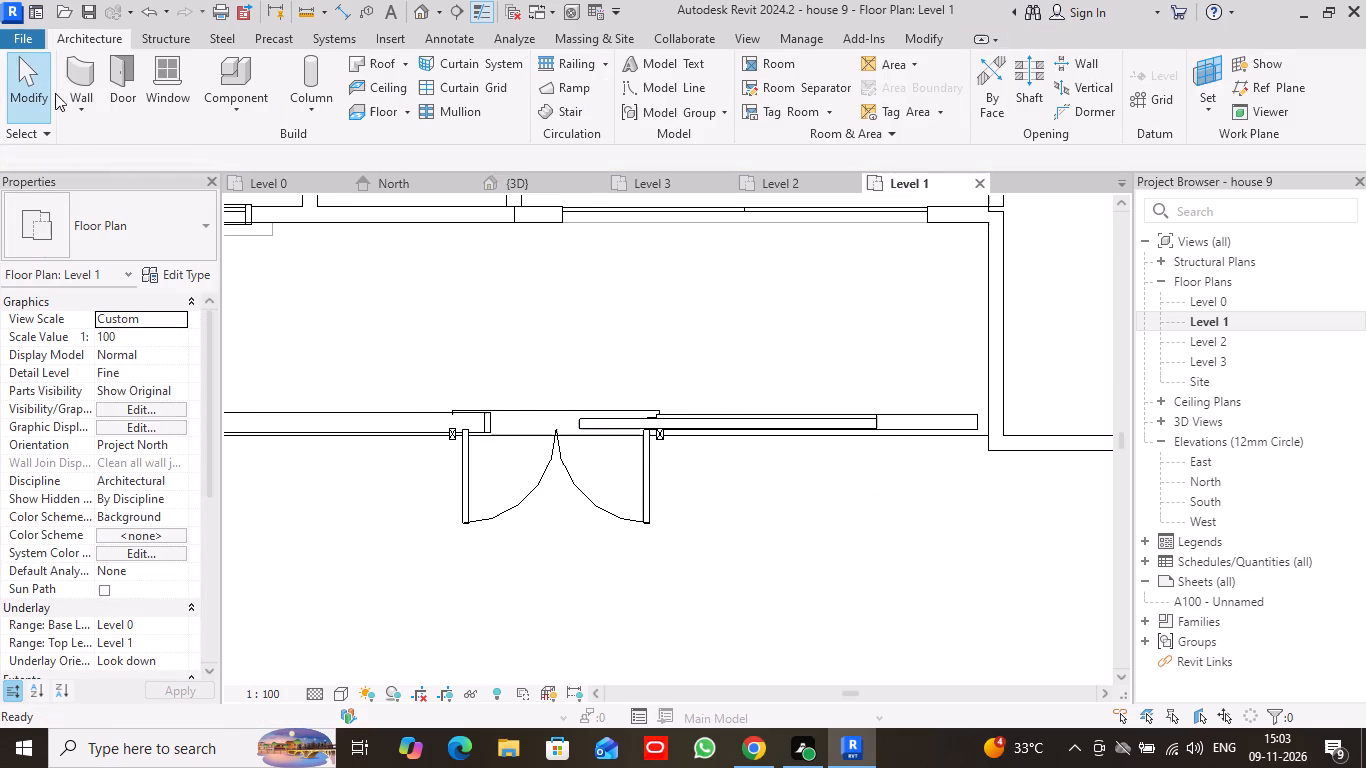
click(576, 184)
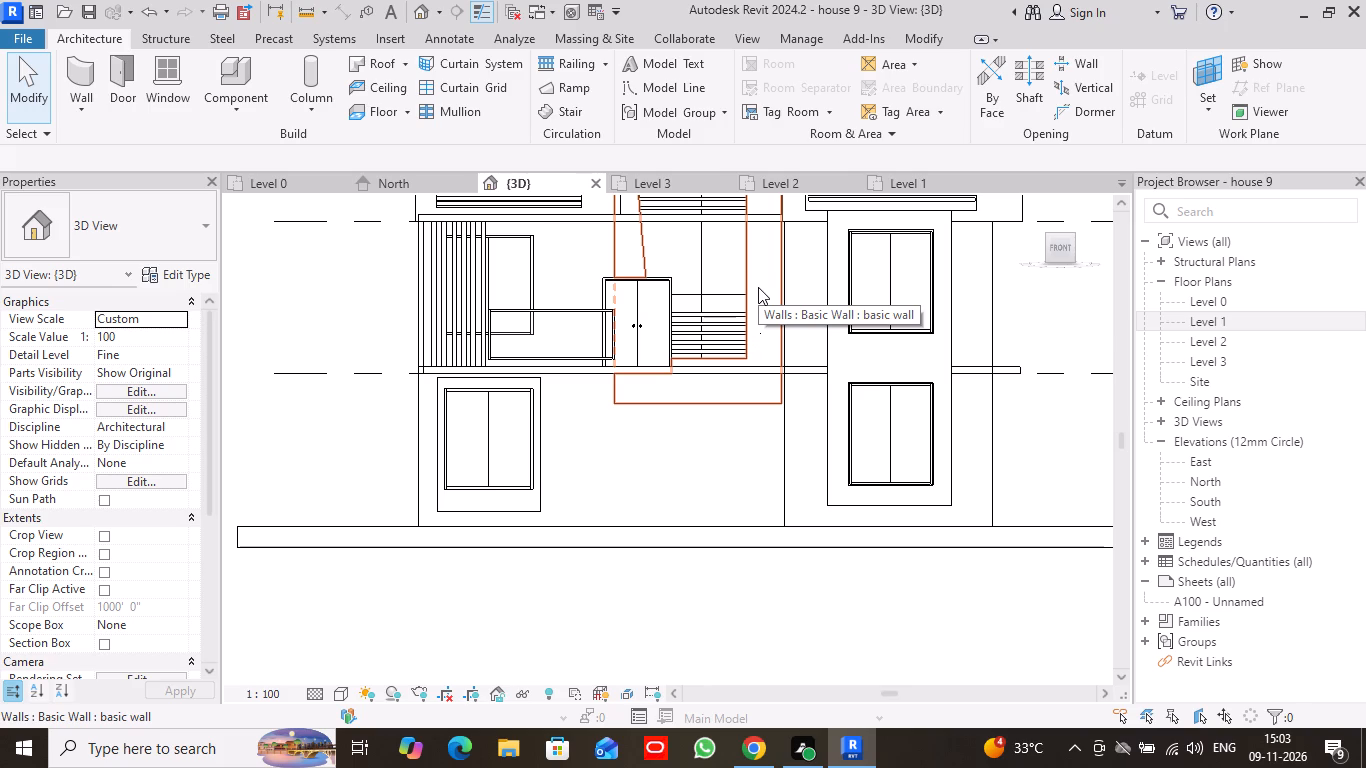
key(ctrl+z)
scroll(799, 307, down, 2)
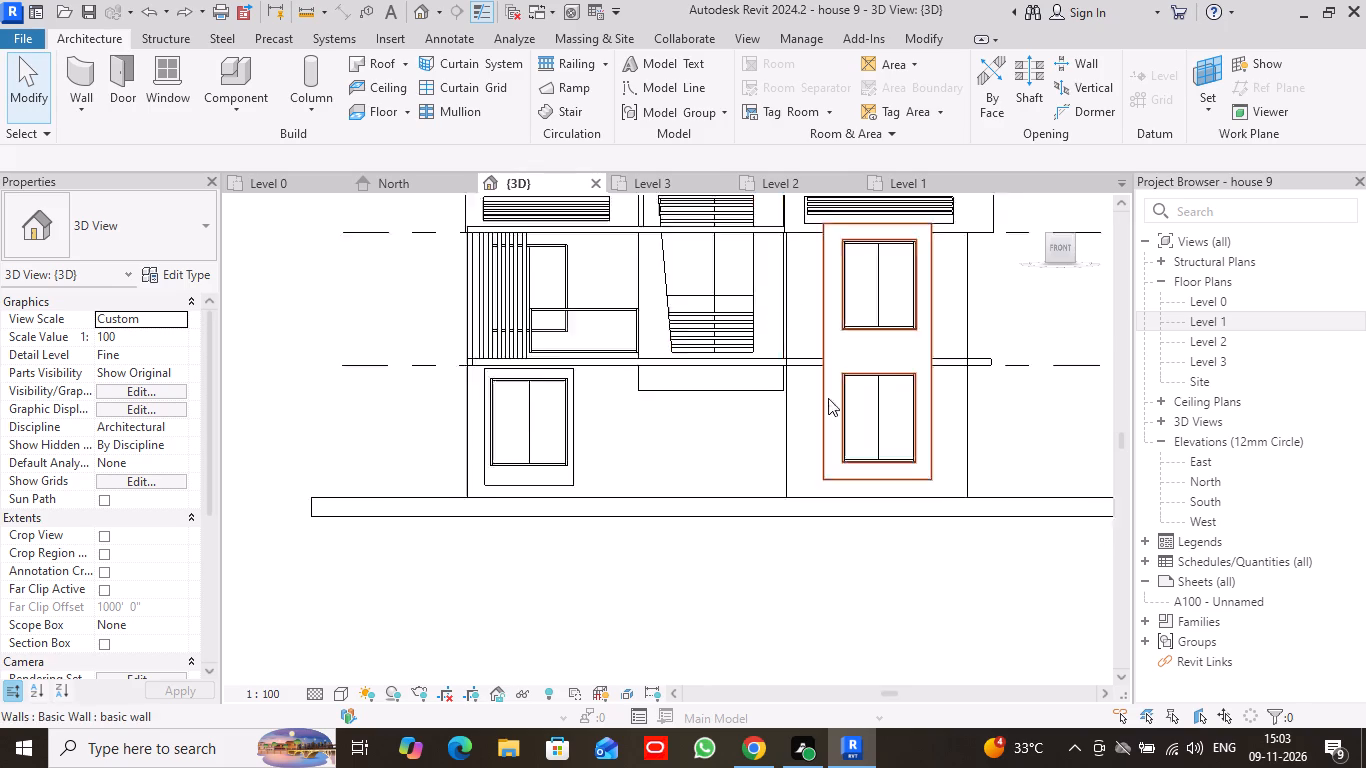
scroll(828, 398, down, 4)
In the Level 0 plan, place a Doors_ExtDbl_Flush 1510x2110mm door in the front wall beside the window, opening outward.
click(285, 186)
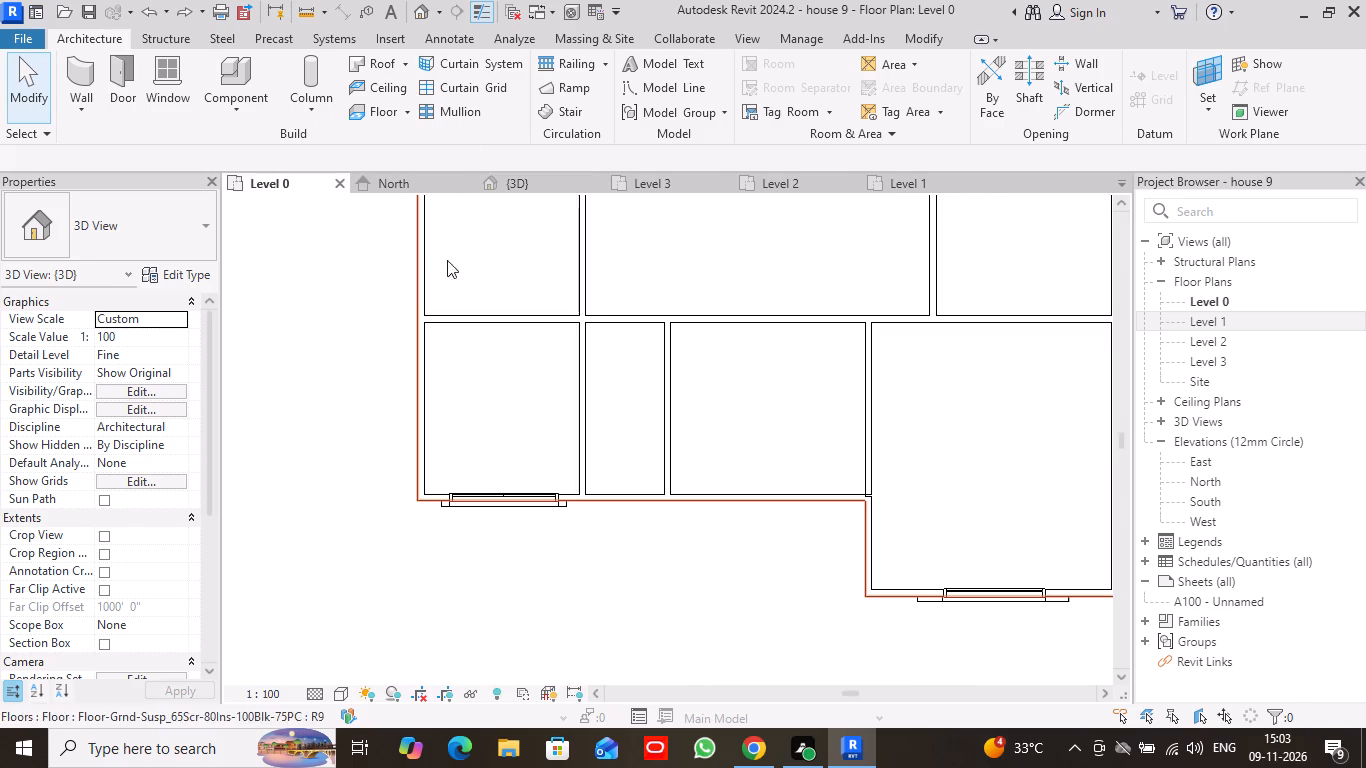
scroll(664, 498, up, 4)
scroll(751, 490, up, 2)
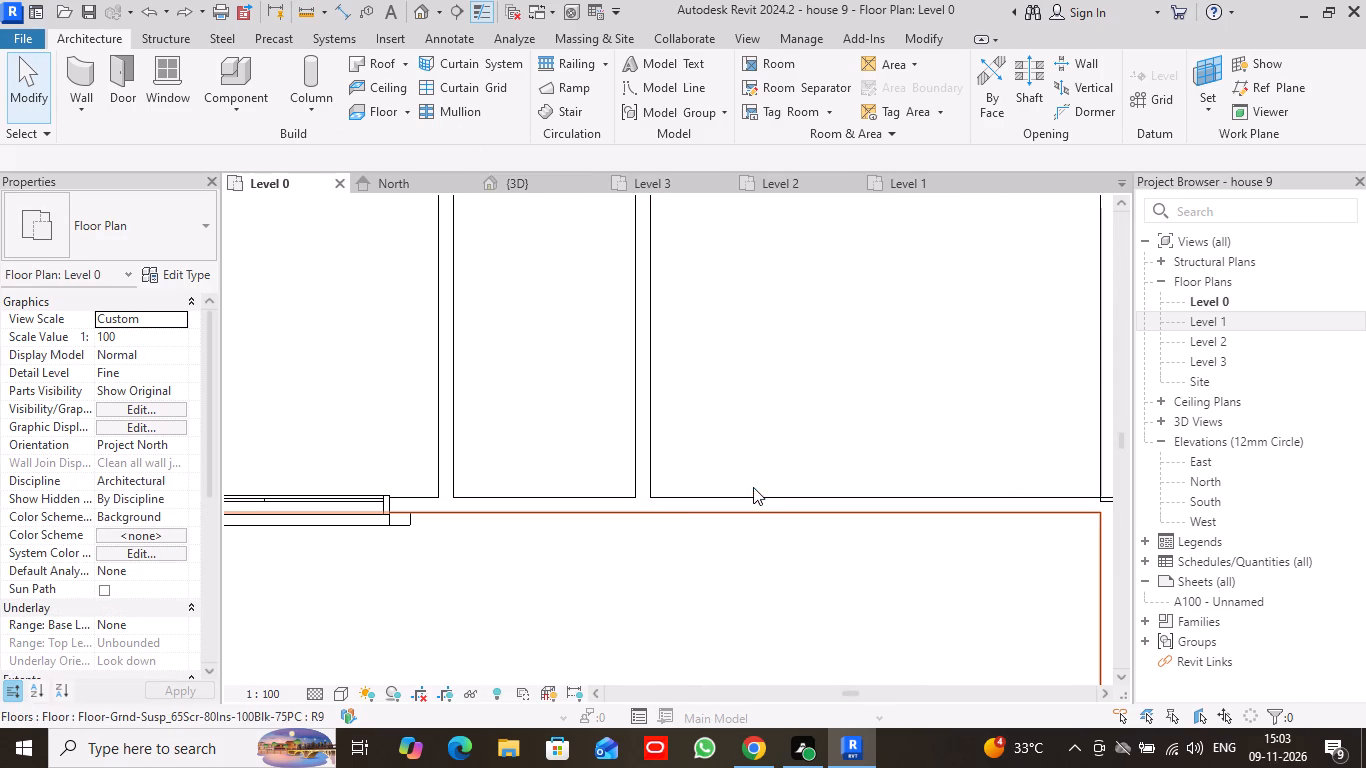
click(201, 230)
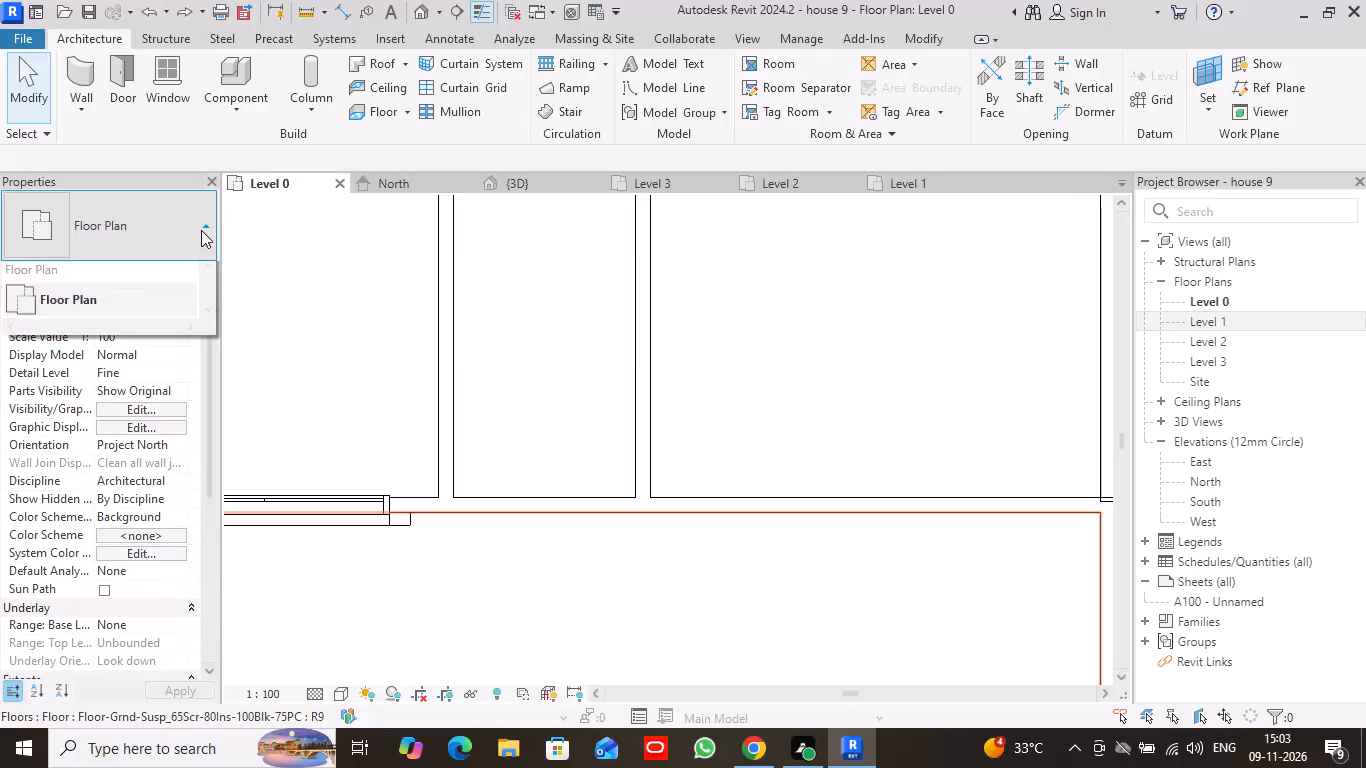
click(123, 83)
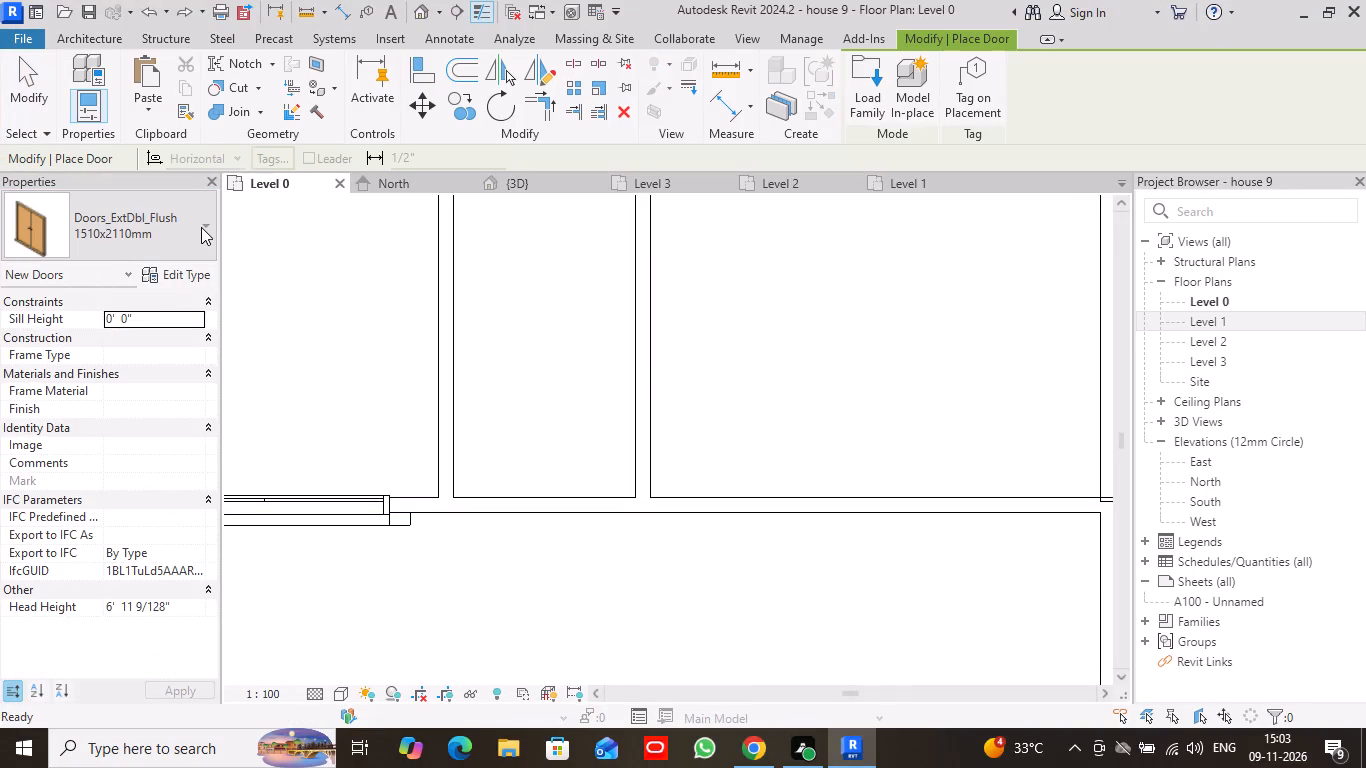
click(202, 228)
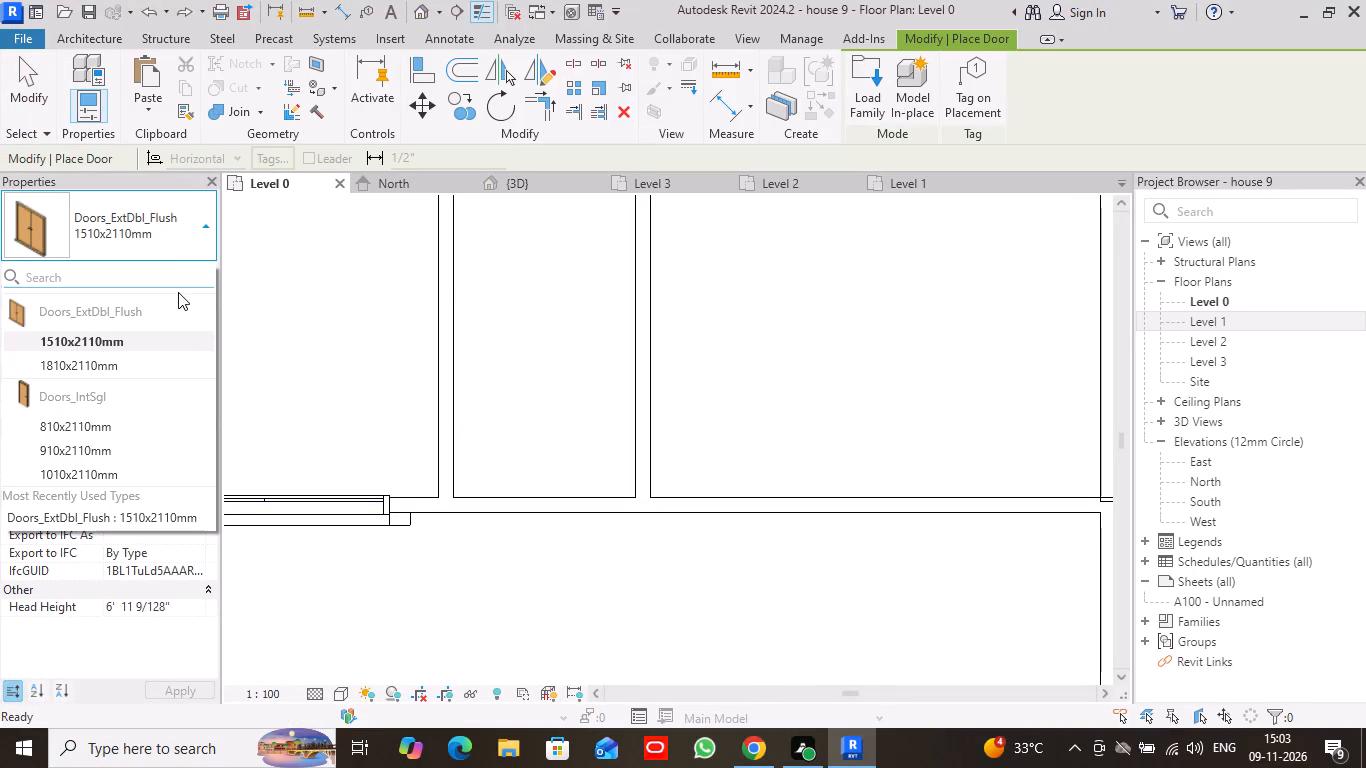
click(119, 341)
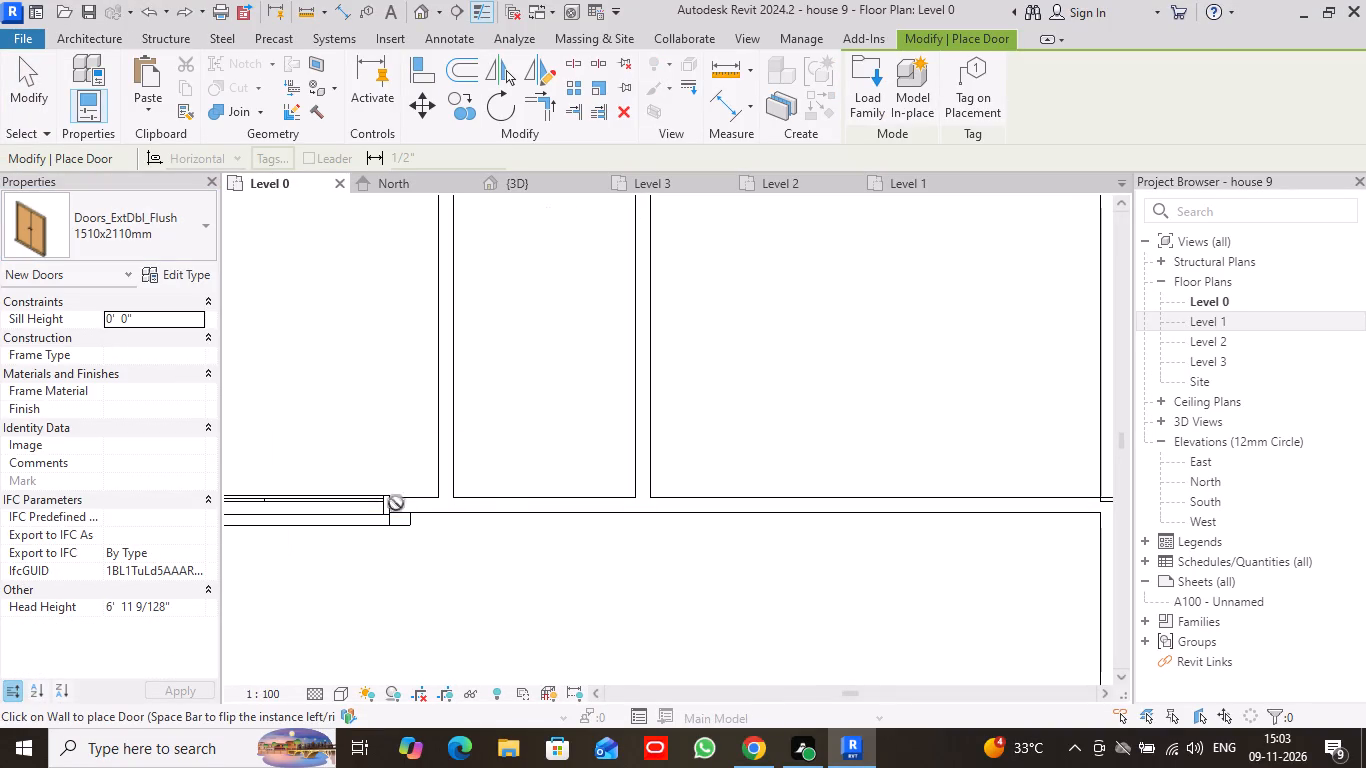
click(539, 500)
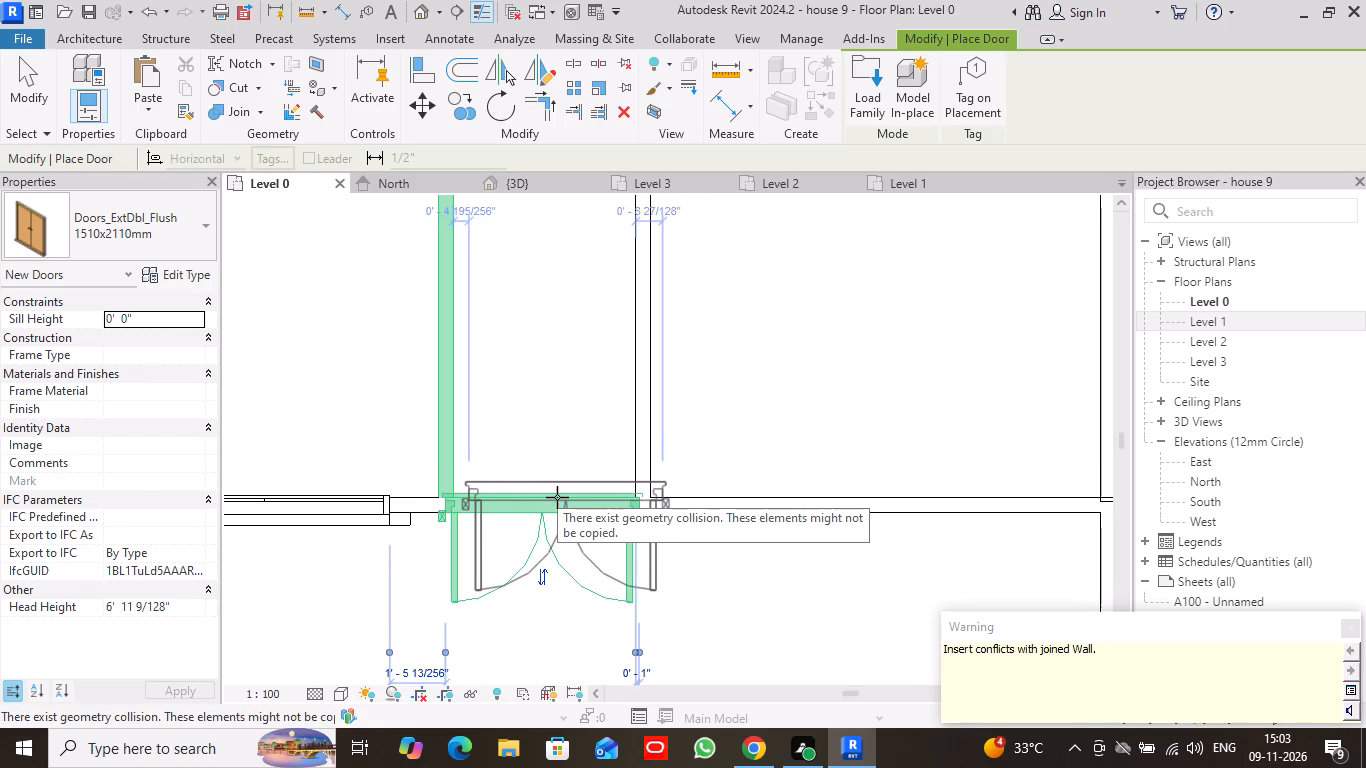
click(20, 68)
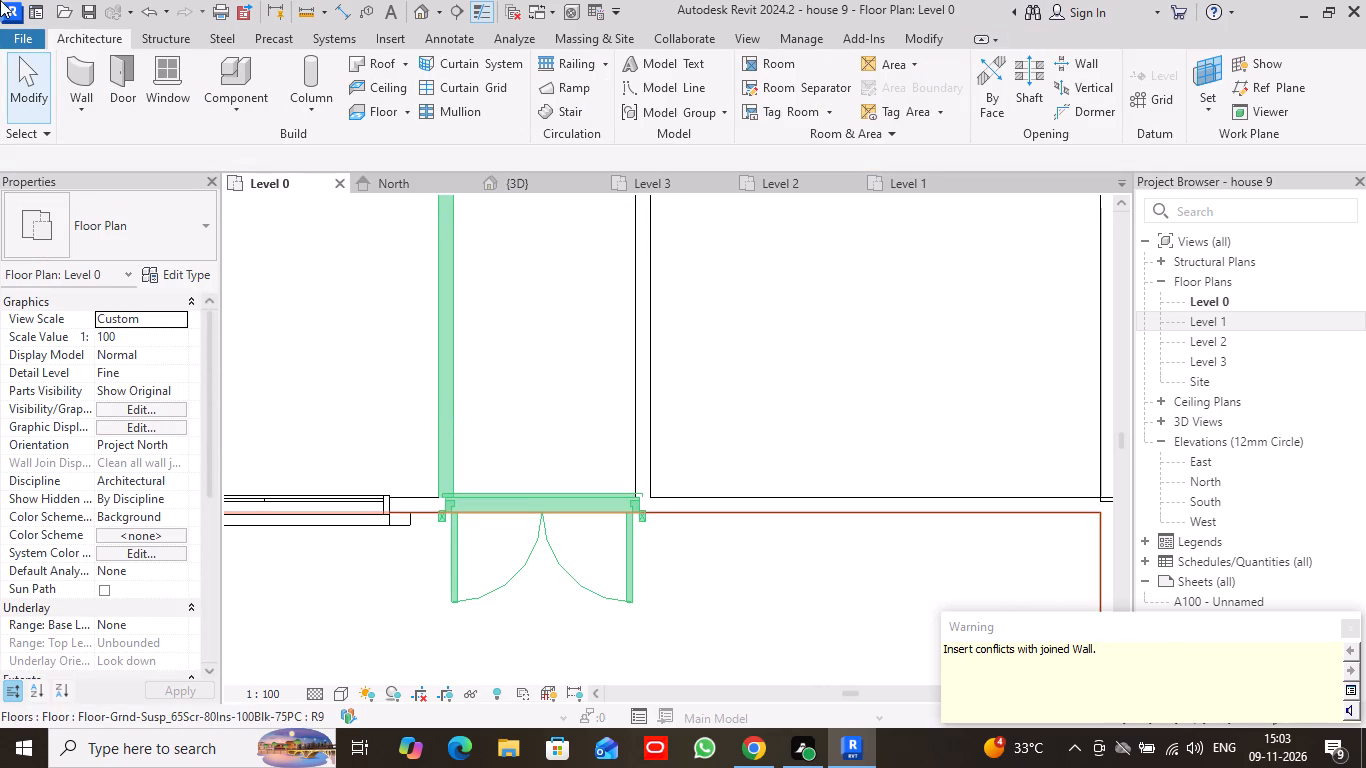
click(1353, 627)
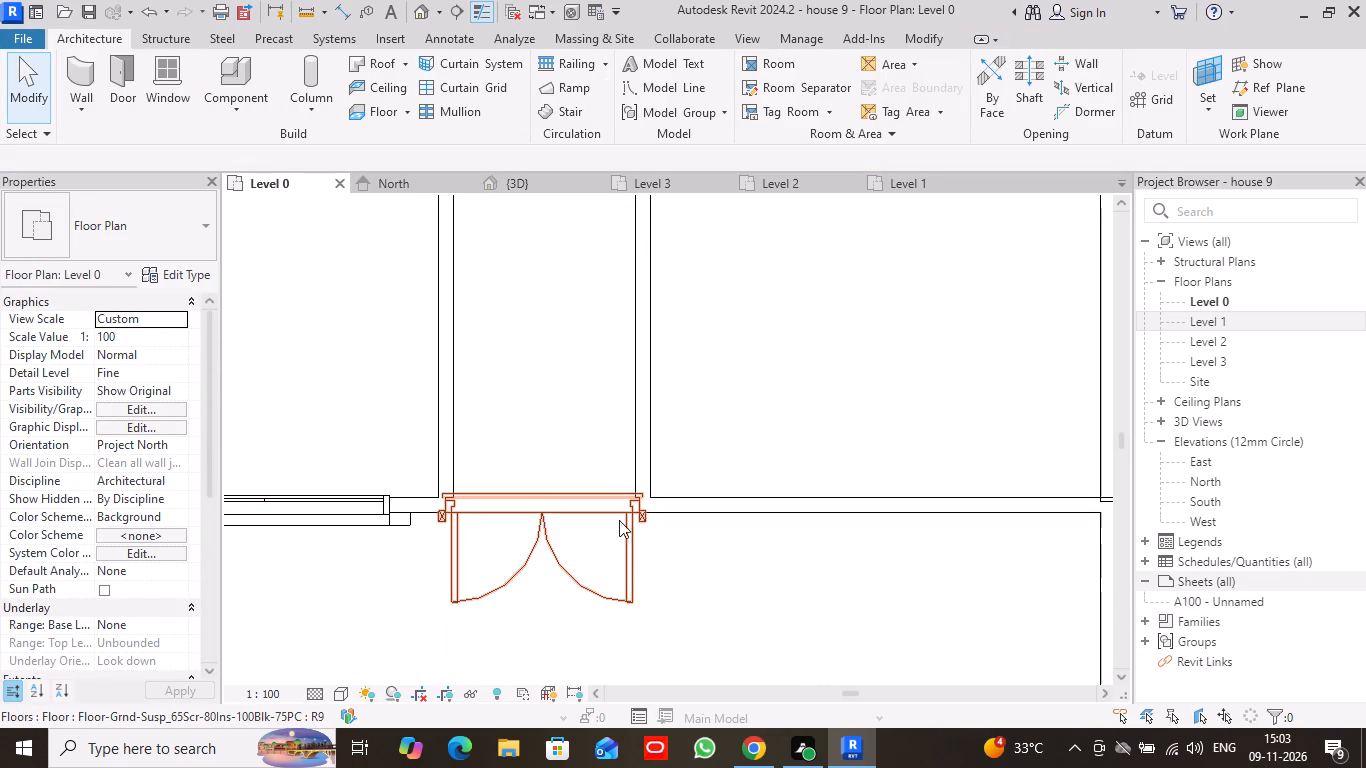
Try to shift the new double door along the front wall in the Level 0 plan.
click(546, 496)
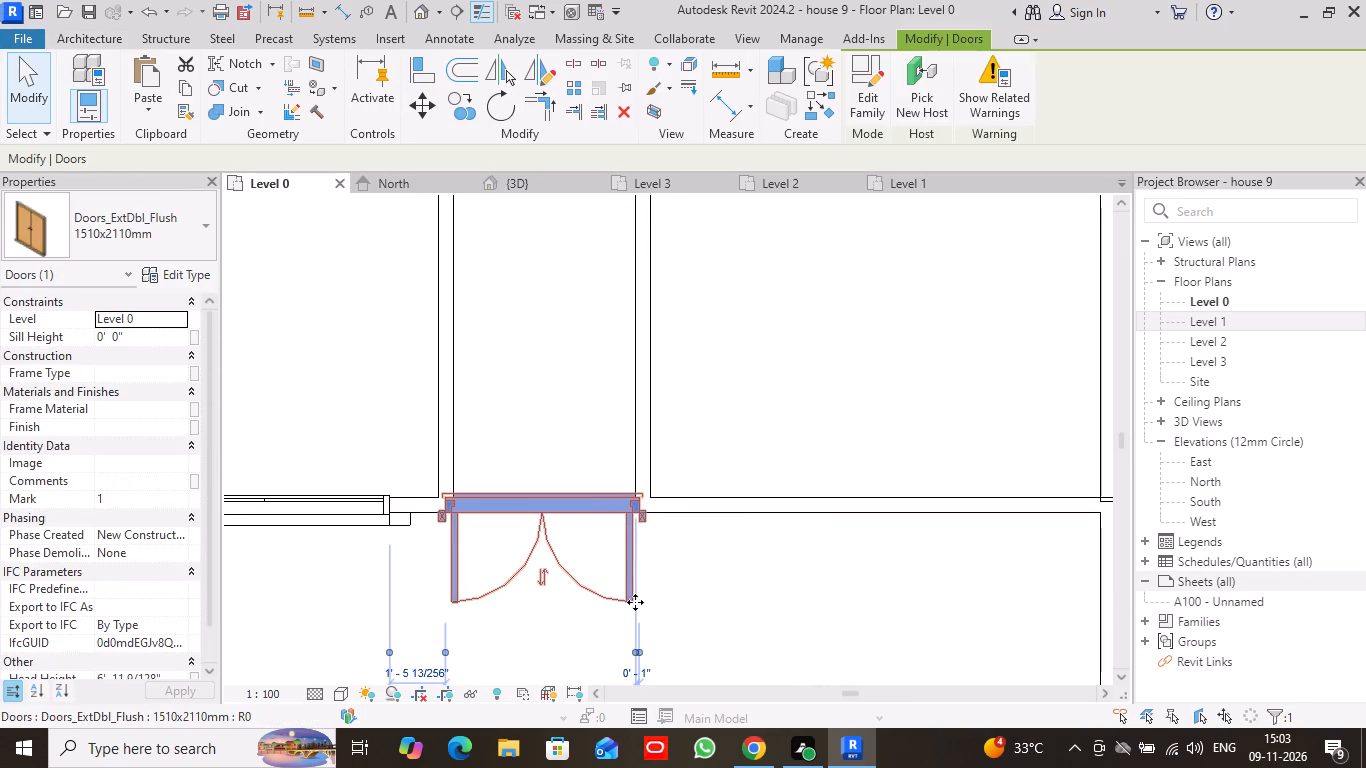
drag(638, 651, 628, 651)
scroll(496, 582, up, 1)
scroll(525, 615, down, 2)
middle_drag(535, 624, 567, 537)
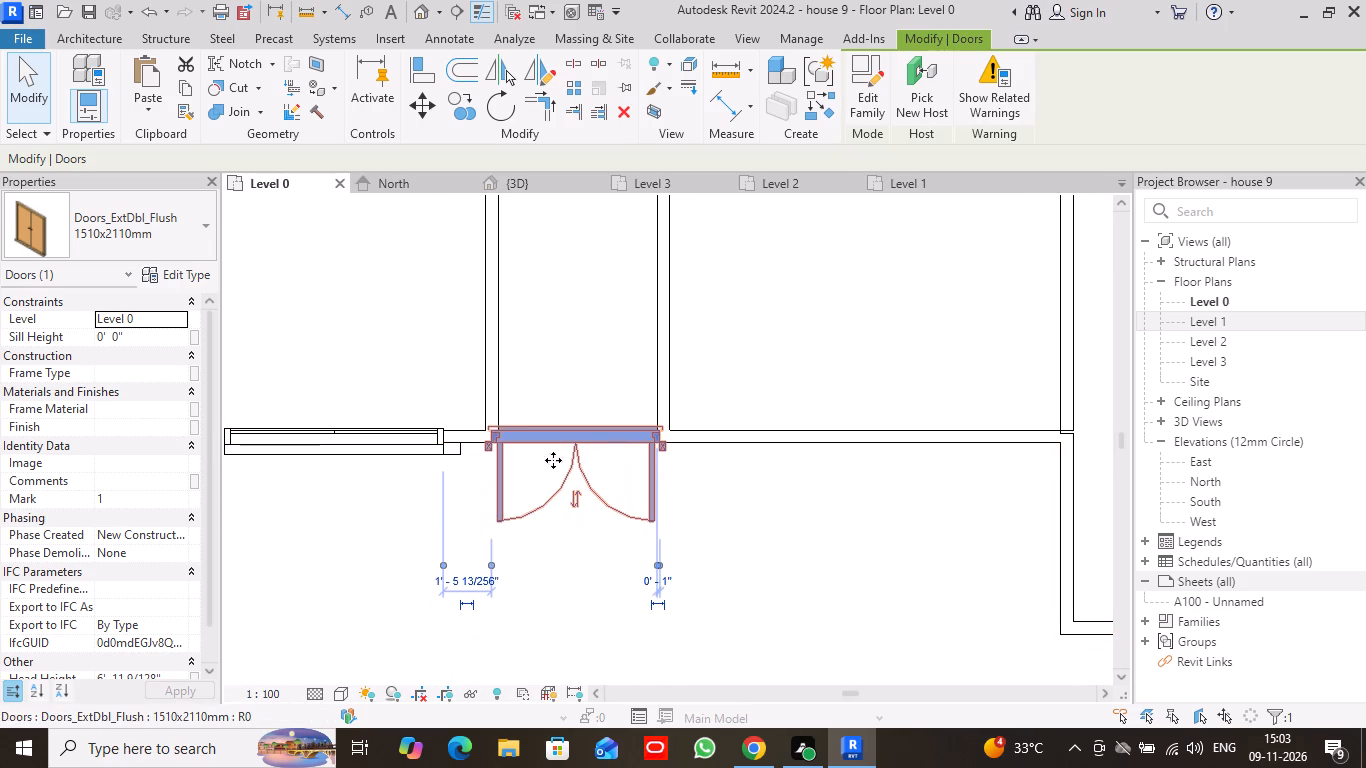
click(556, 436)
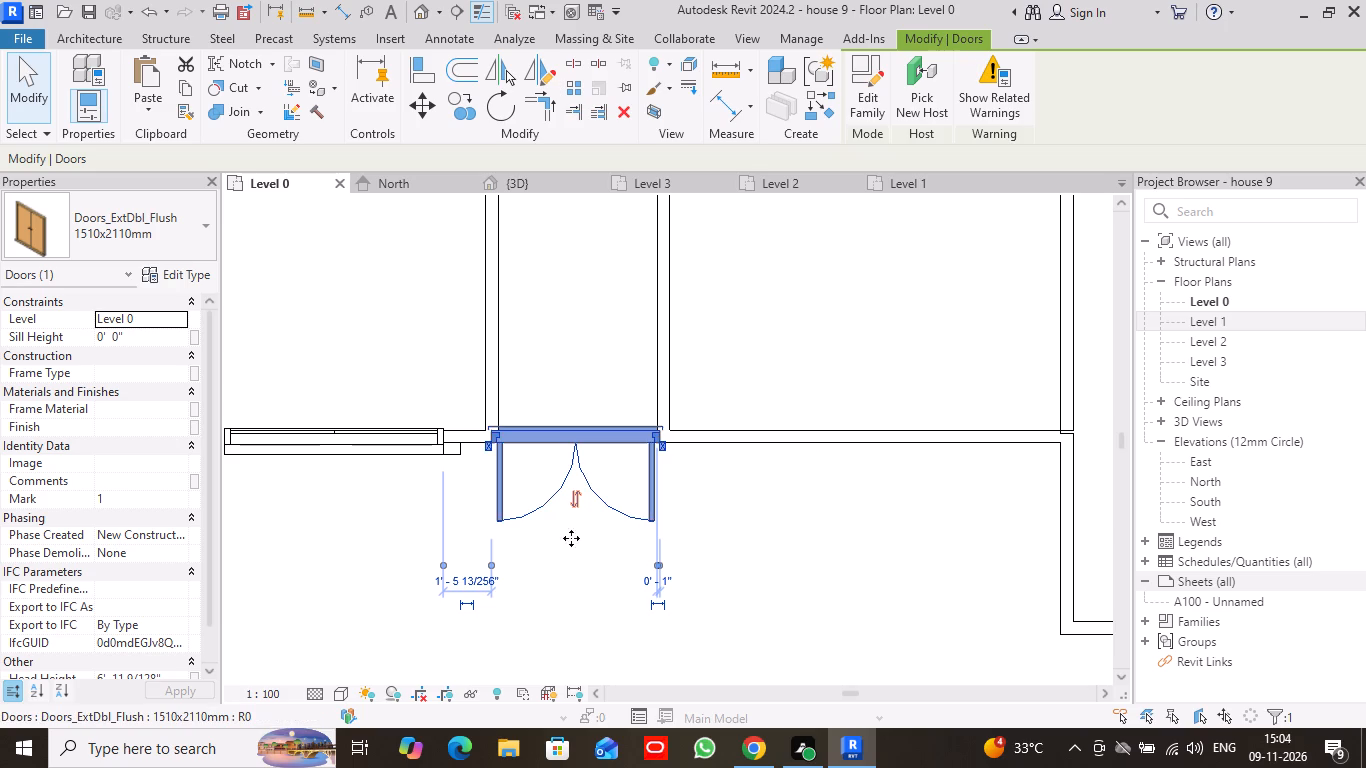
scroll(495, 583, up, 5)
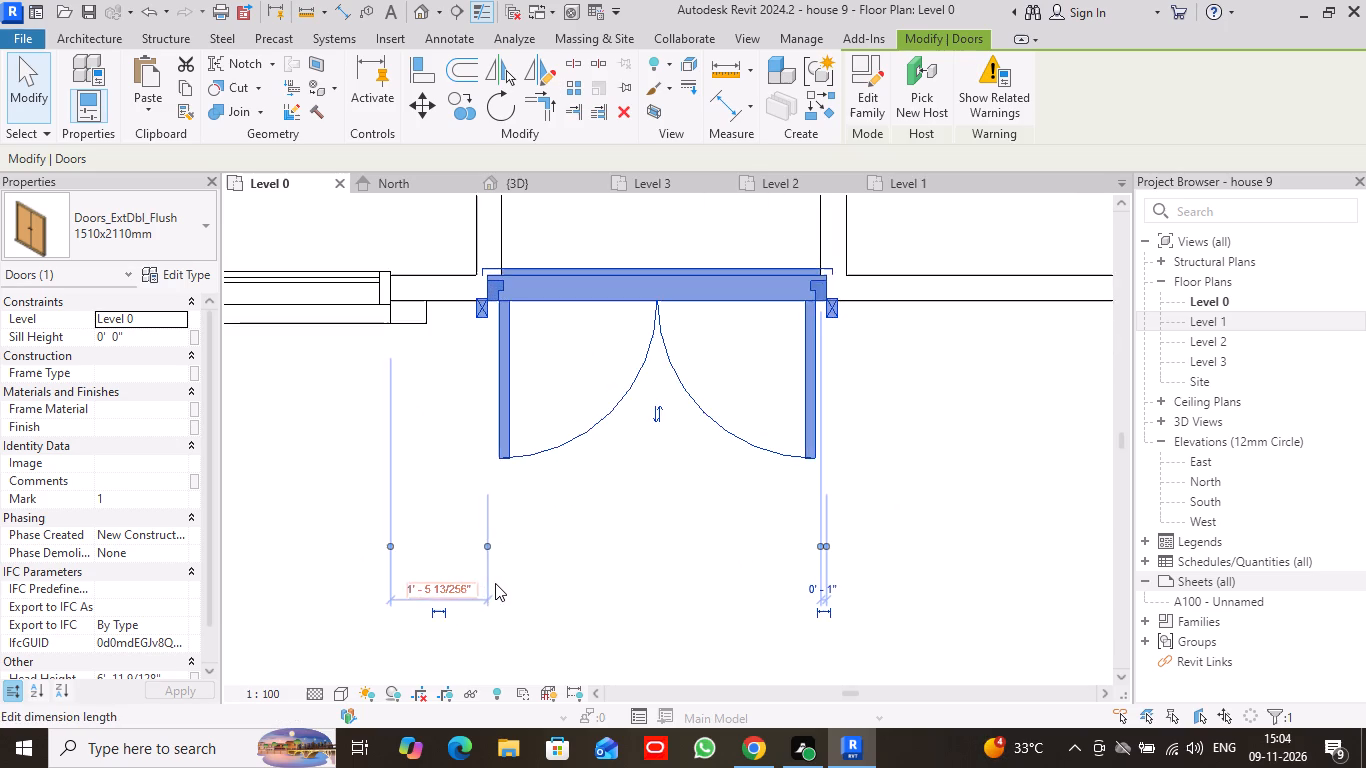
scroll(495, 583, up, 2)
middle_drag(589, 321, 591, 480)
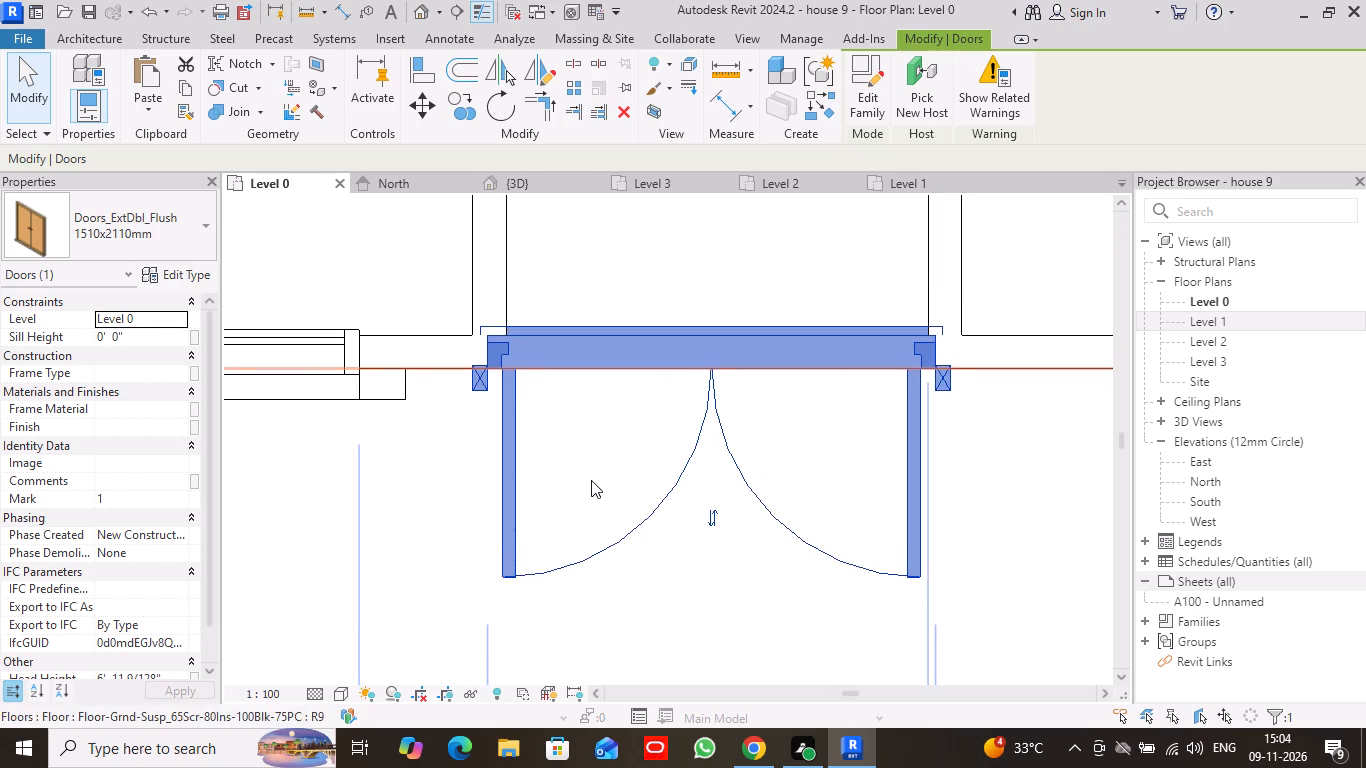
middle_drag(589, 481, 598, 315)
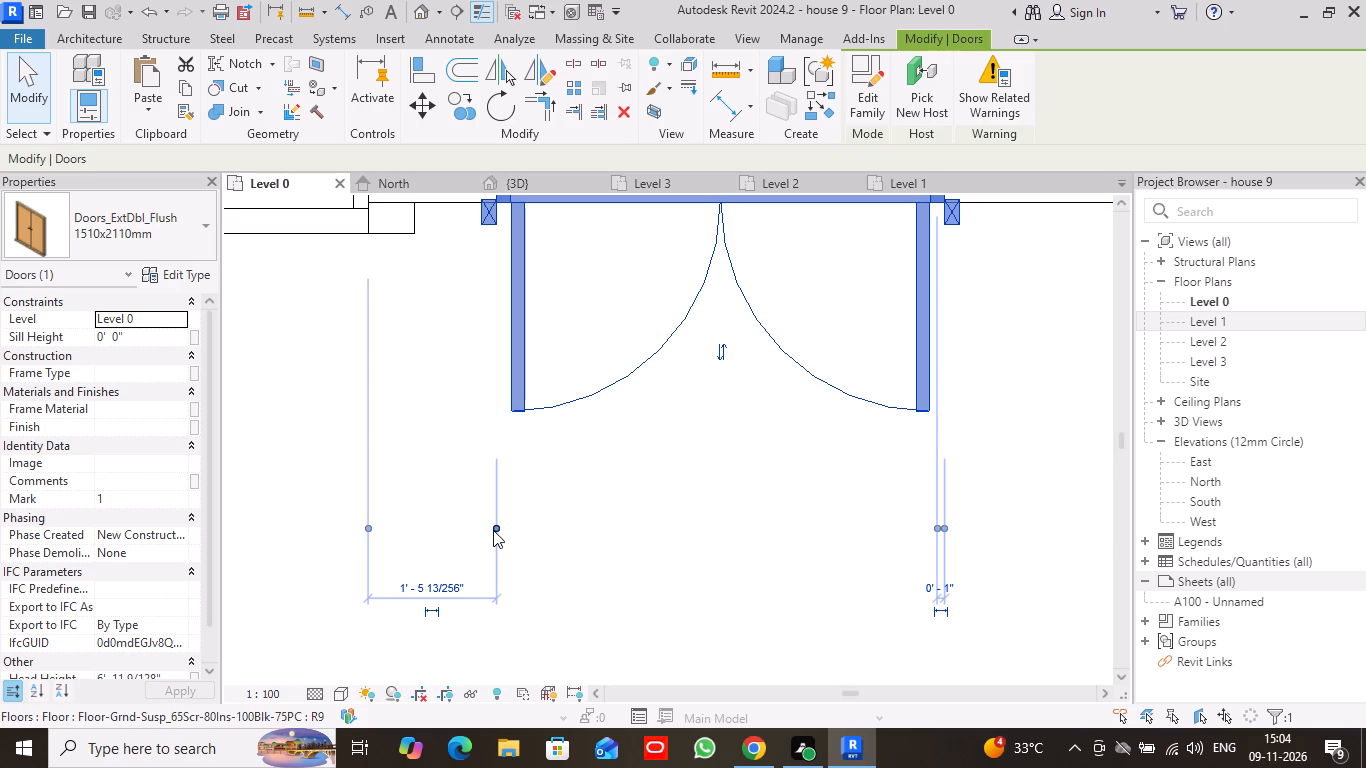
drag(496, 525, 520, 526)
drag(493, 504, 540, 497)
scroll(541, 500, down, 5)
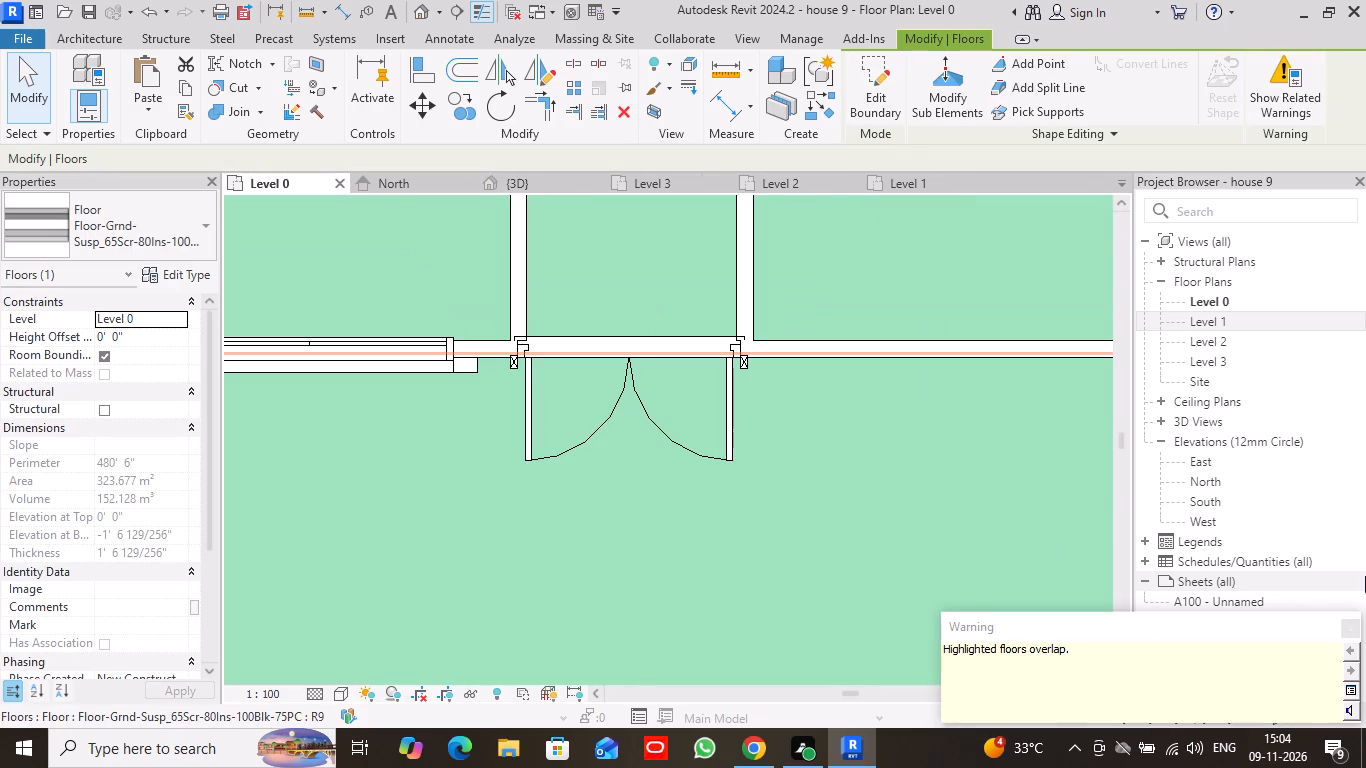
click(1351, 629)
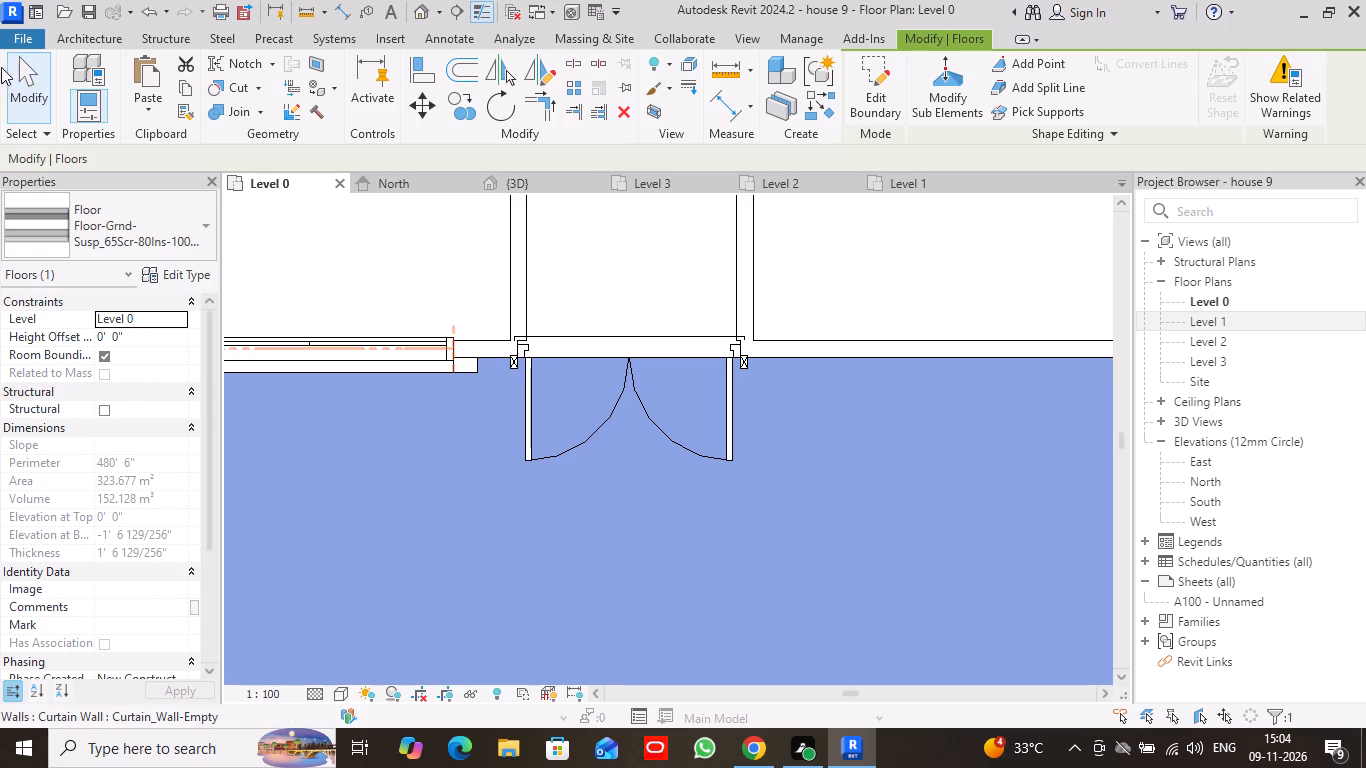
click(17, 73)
Examine the new Level 0 double door on the facade in 3D from an angled view and from the front.
scroll(626, 434, down, 9)
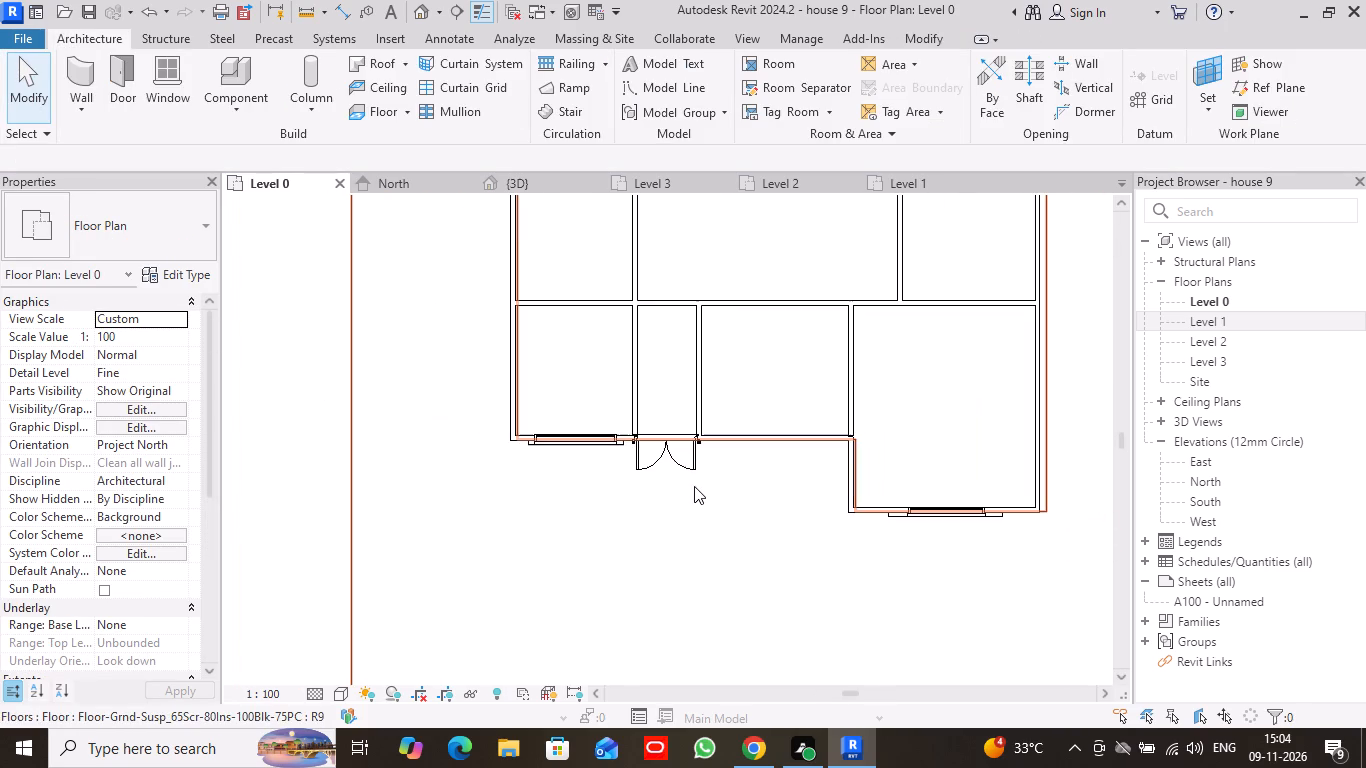
click(545, 184)
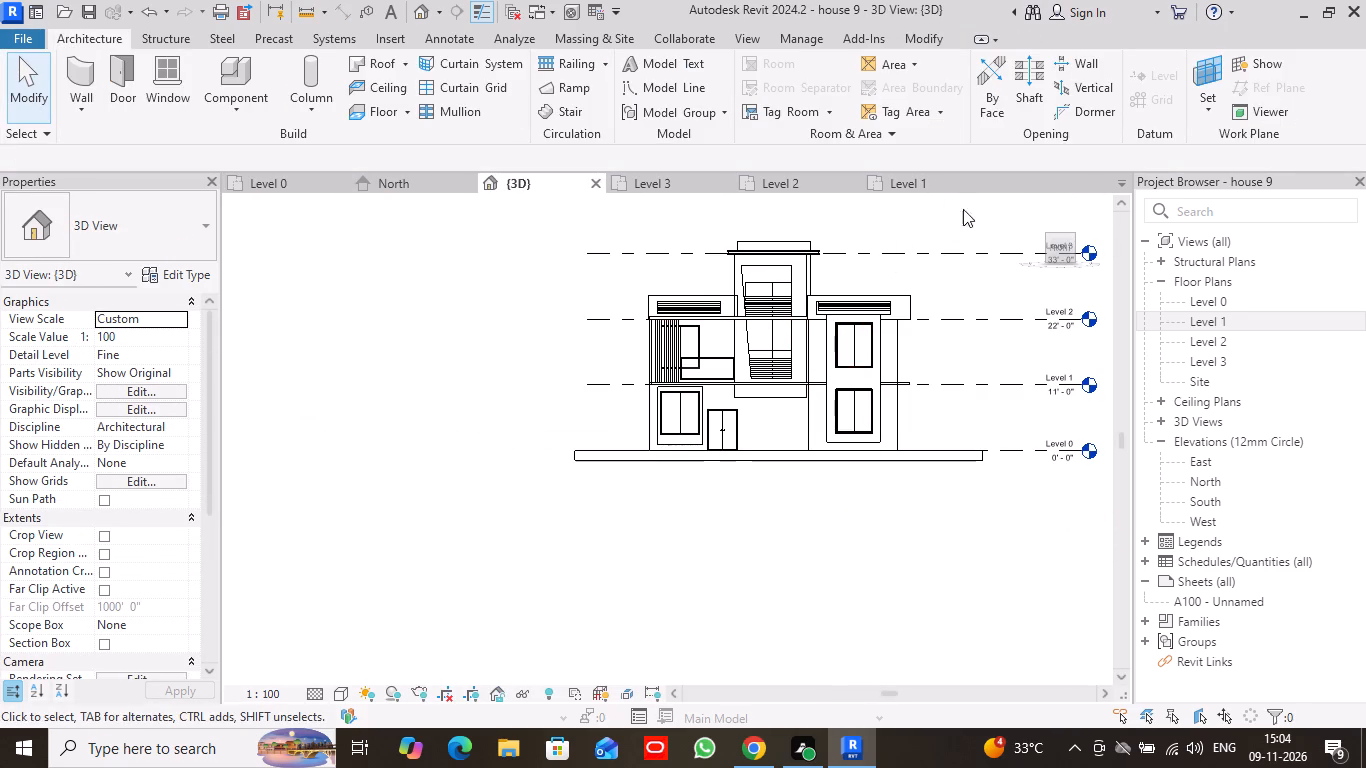
drag(1075, 235, 1042, 256)
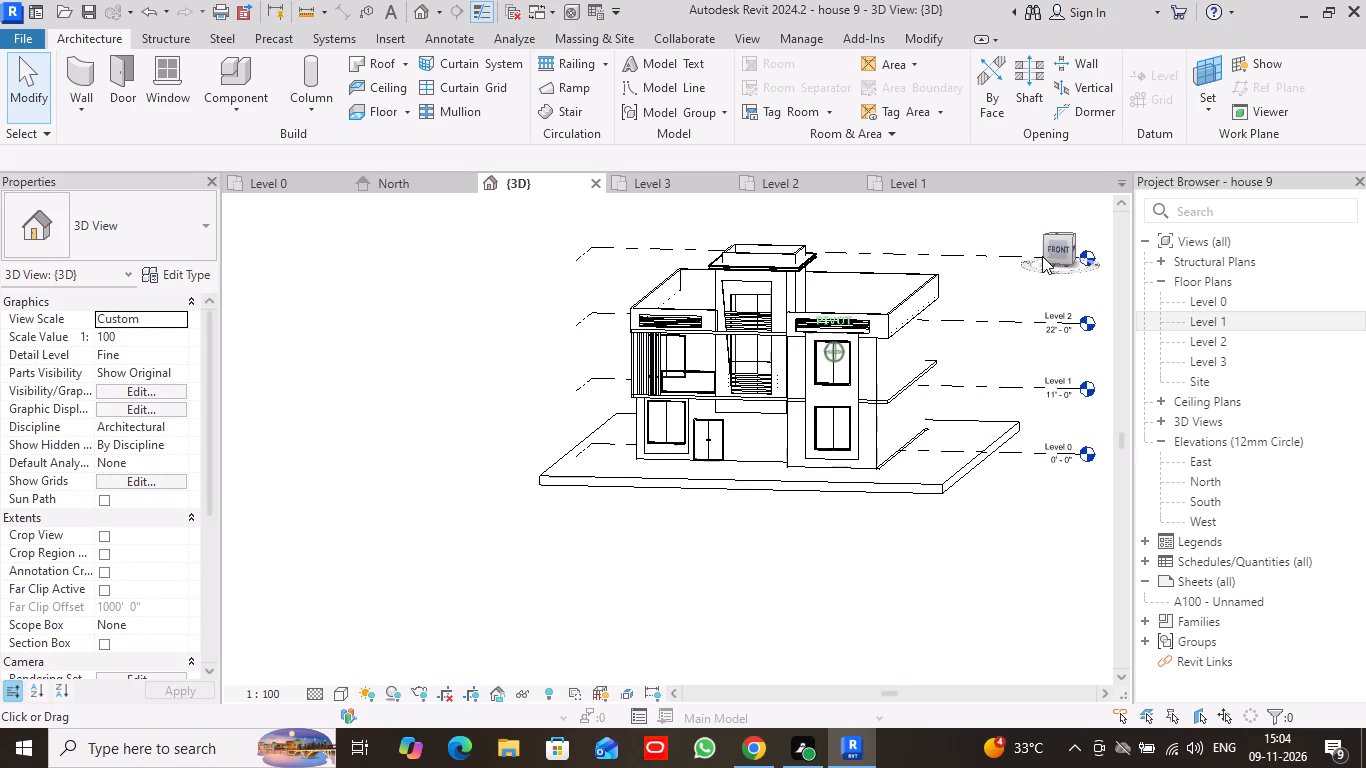
drag(1042, 256, 1029, 256)
scroll(677, 464, up, 7)
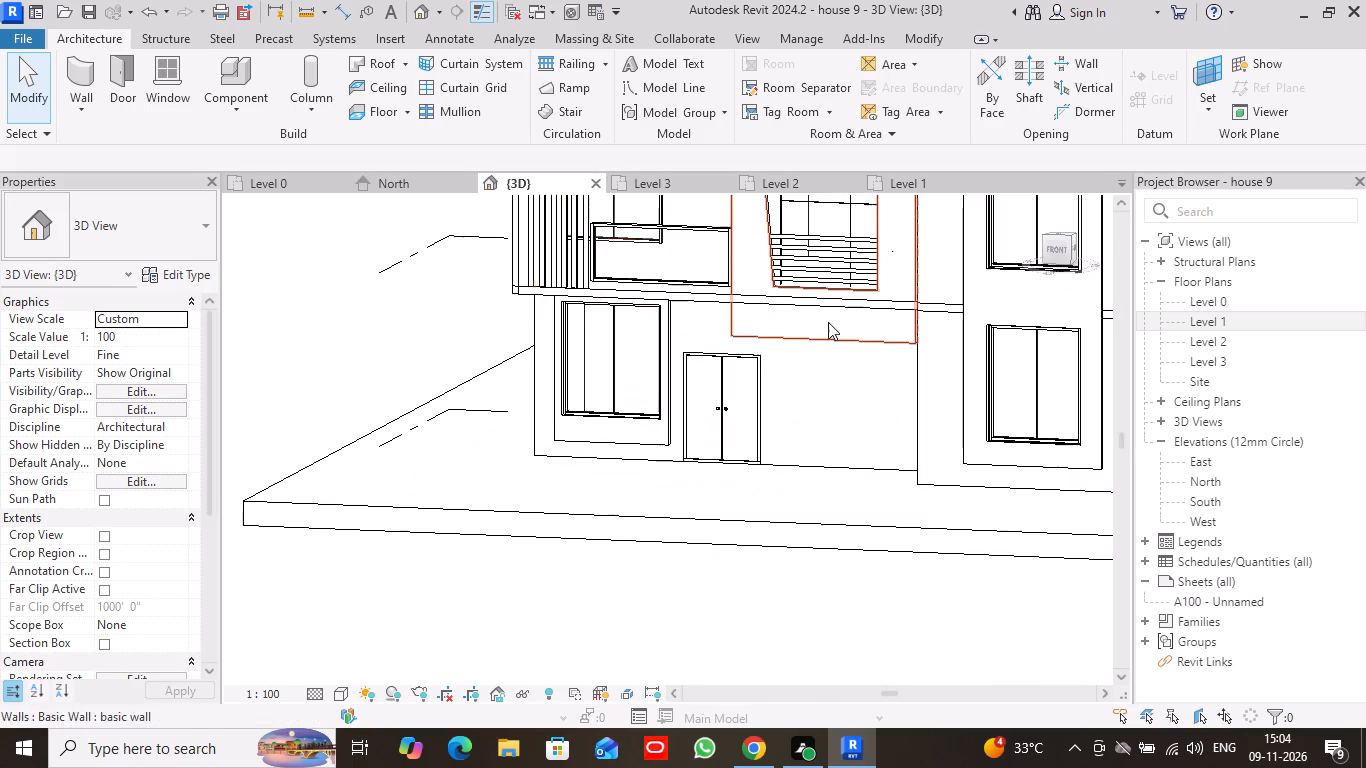
click(1065, 249)
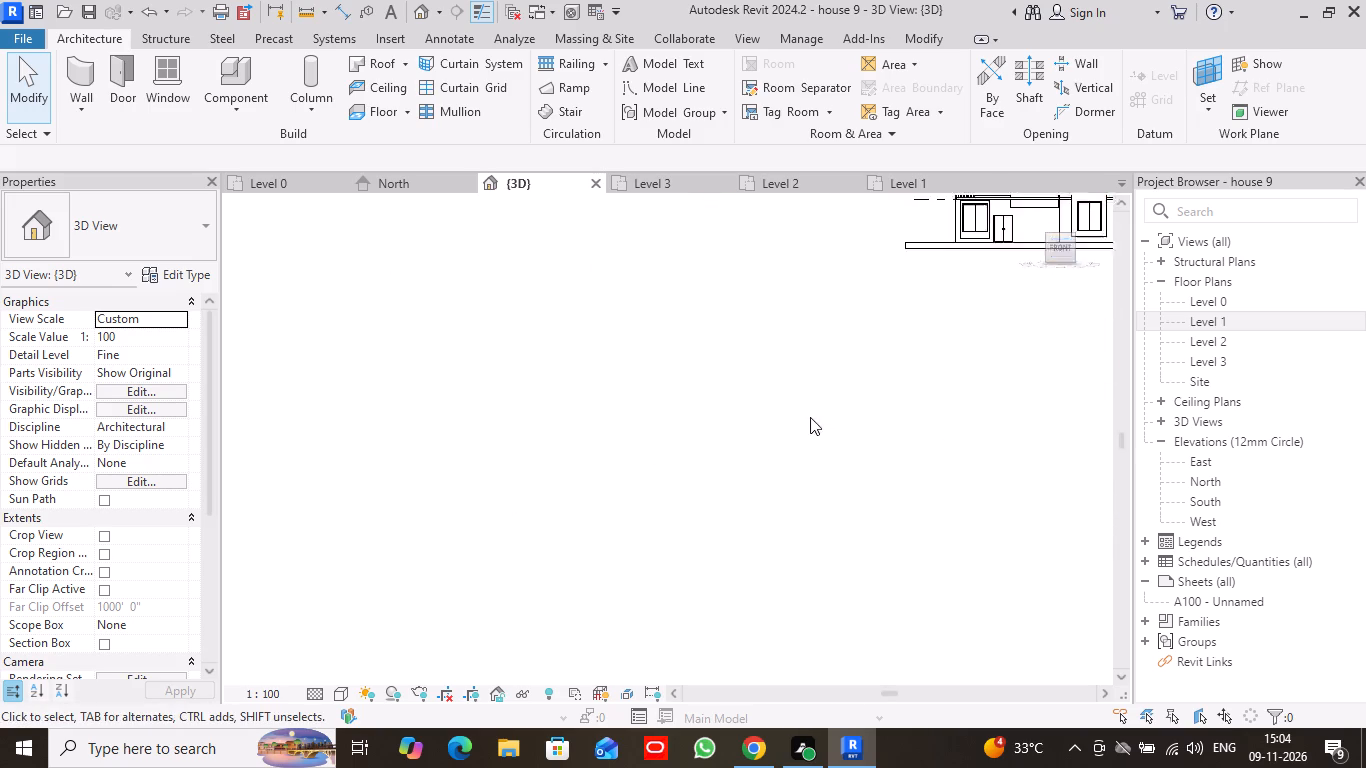
scroll(584, 501, up, 9)
In the front 3D view, nudge the double door toward the adjacent window to about 11 inches from it, with sill height 0.
click(619, 460)
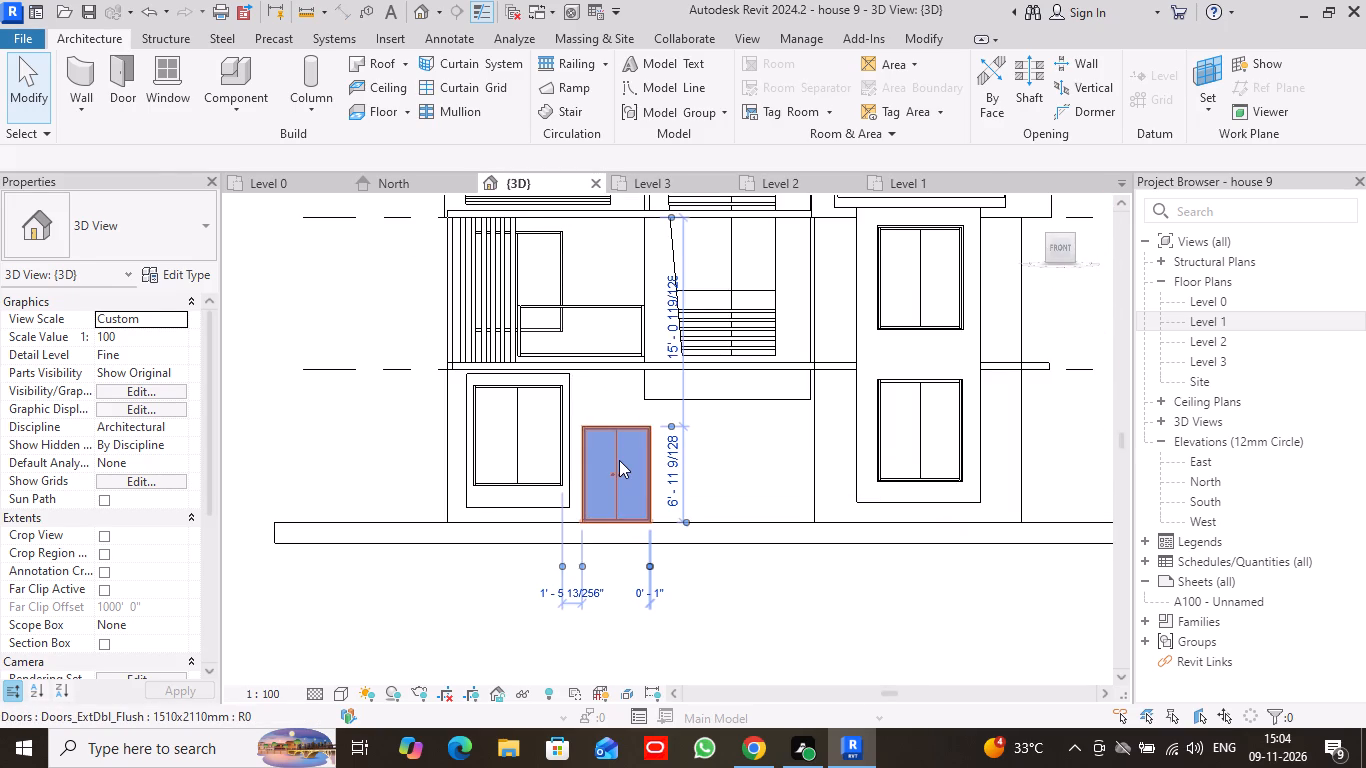
key(Left)
key(Left)
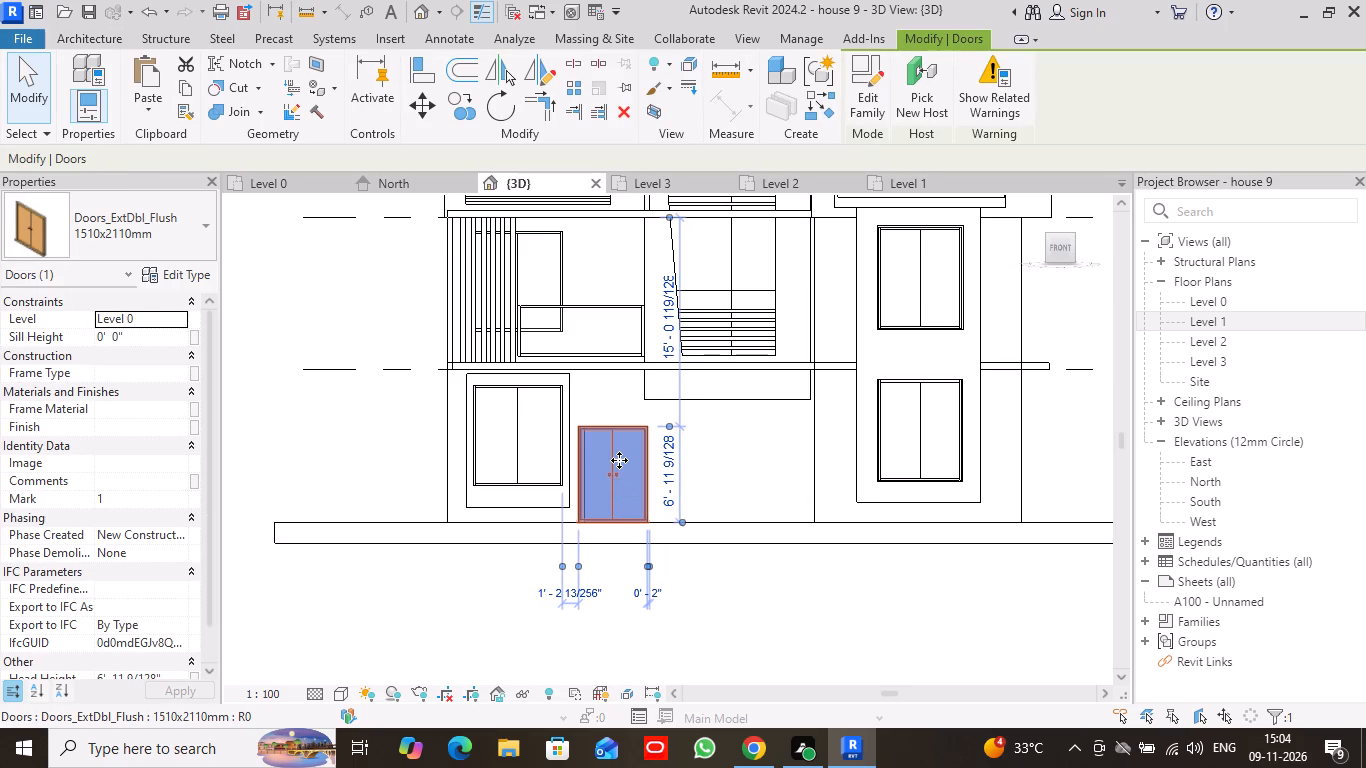
key(Left)
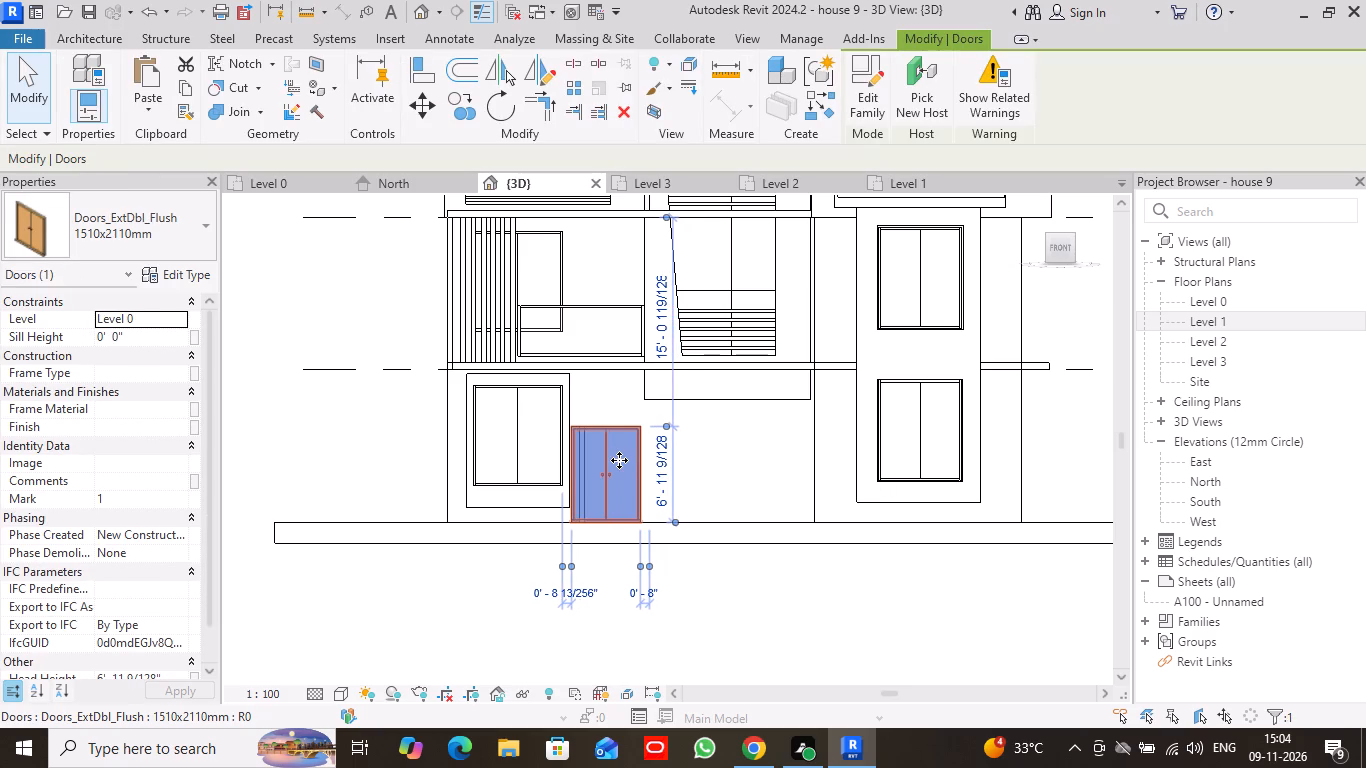
key(Down)
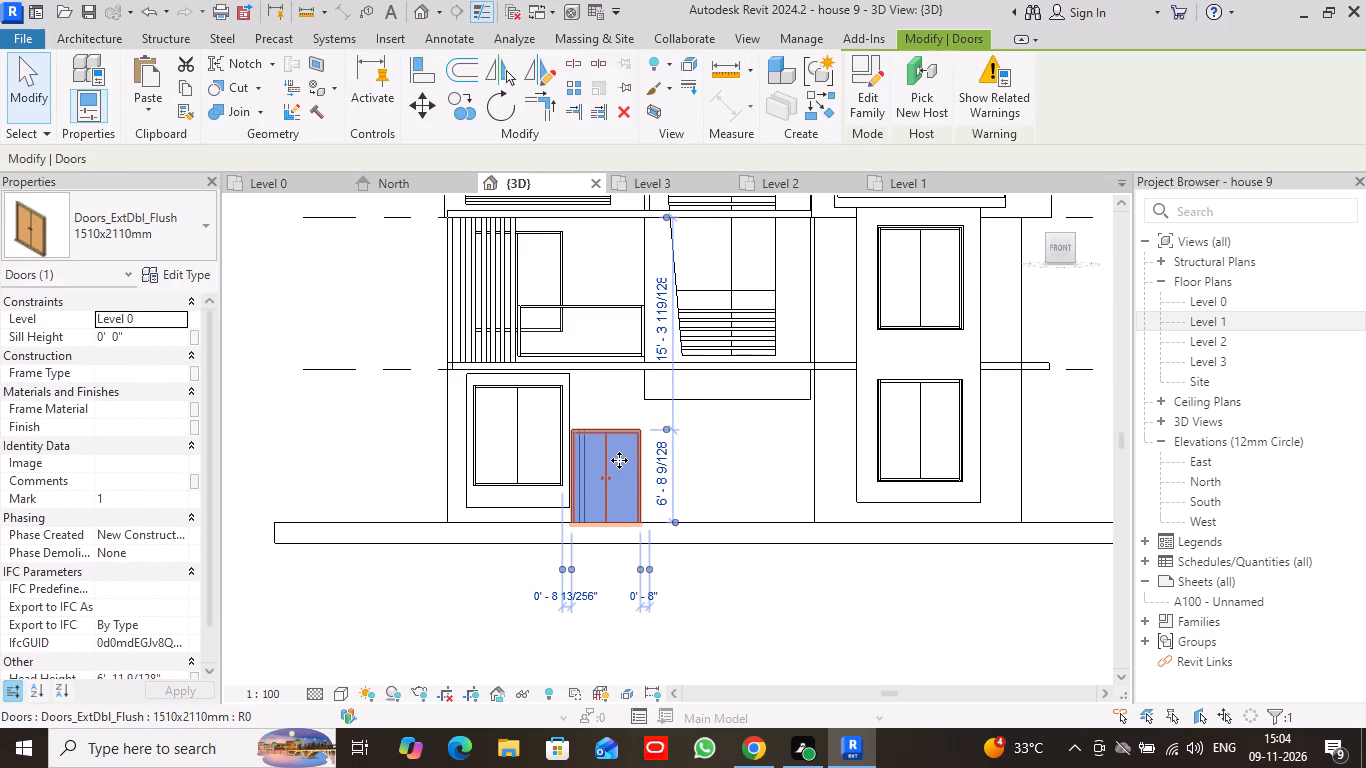
key(Up)
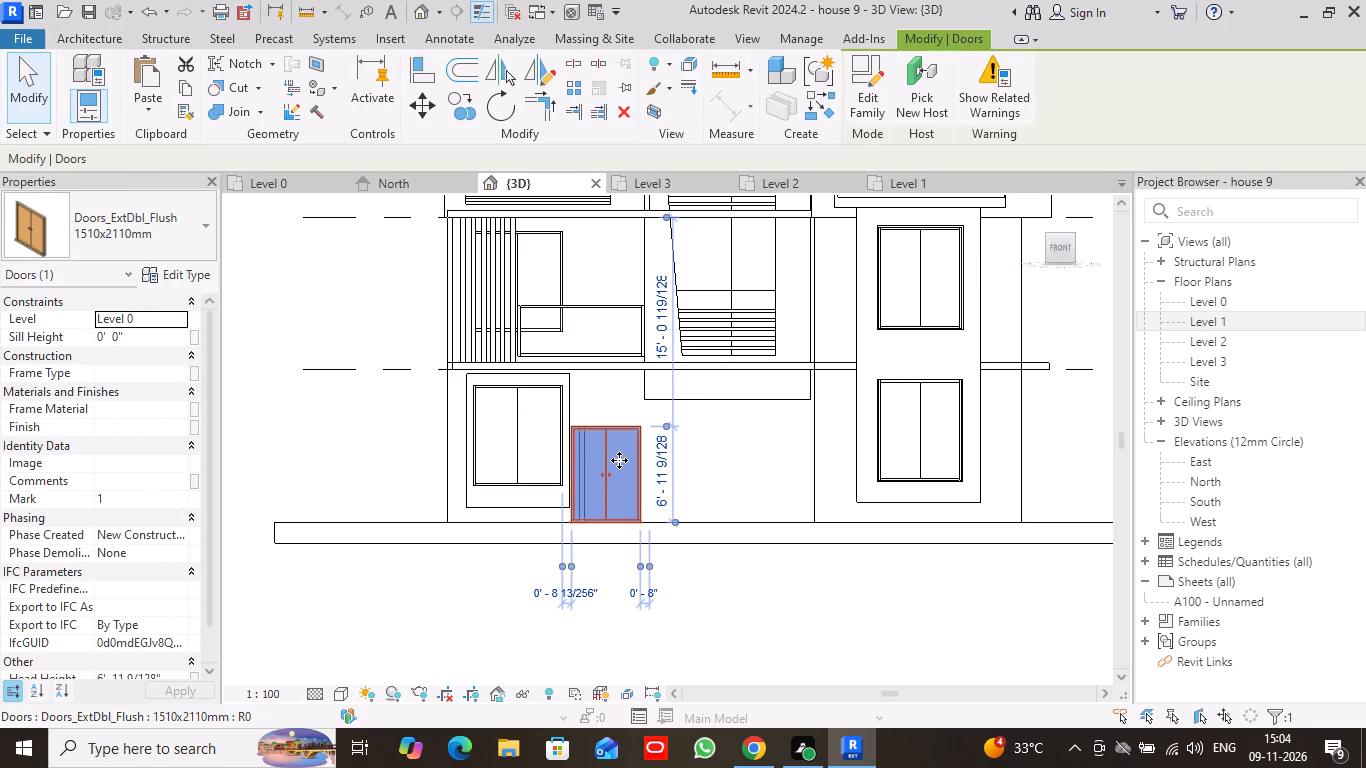
key(Up)
key(Down)
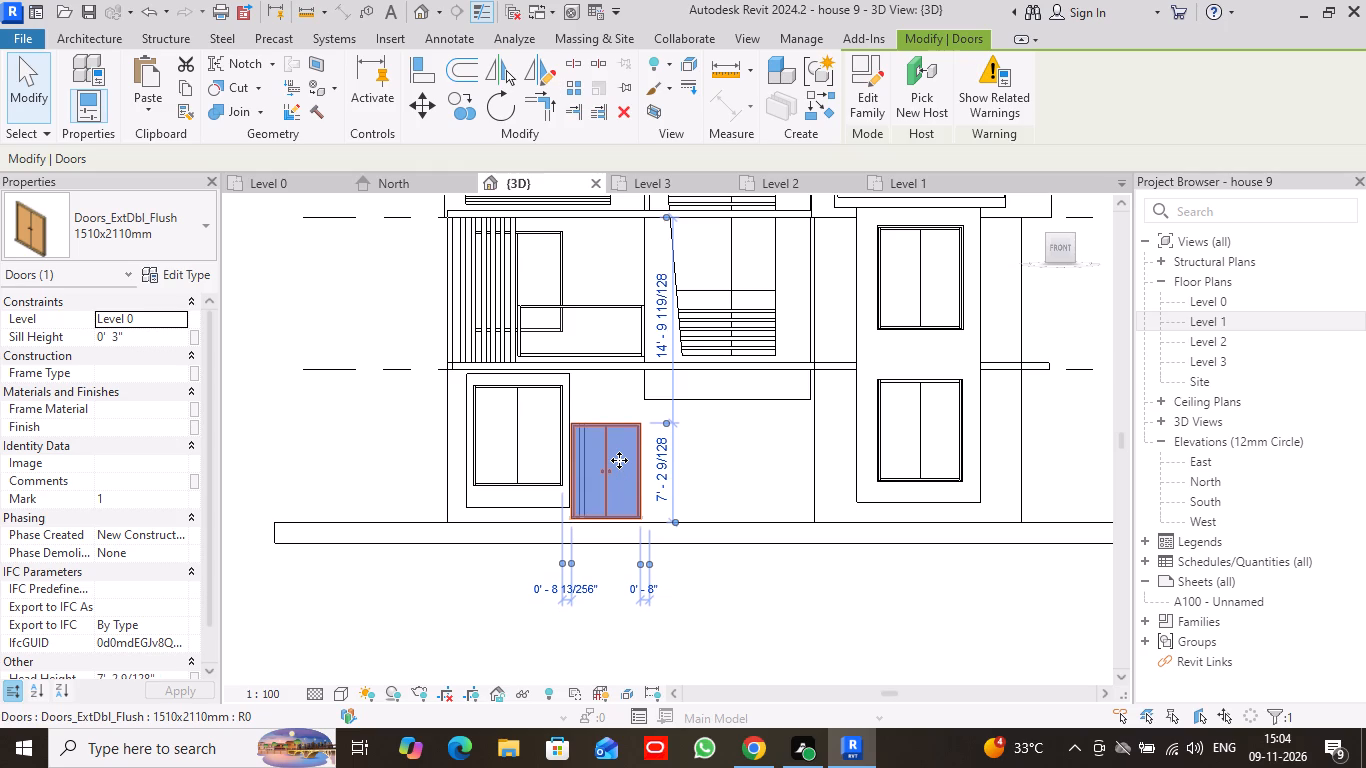
key(Right)
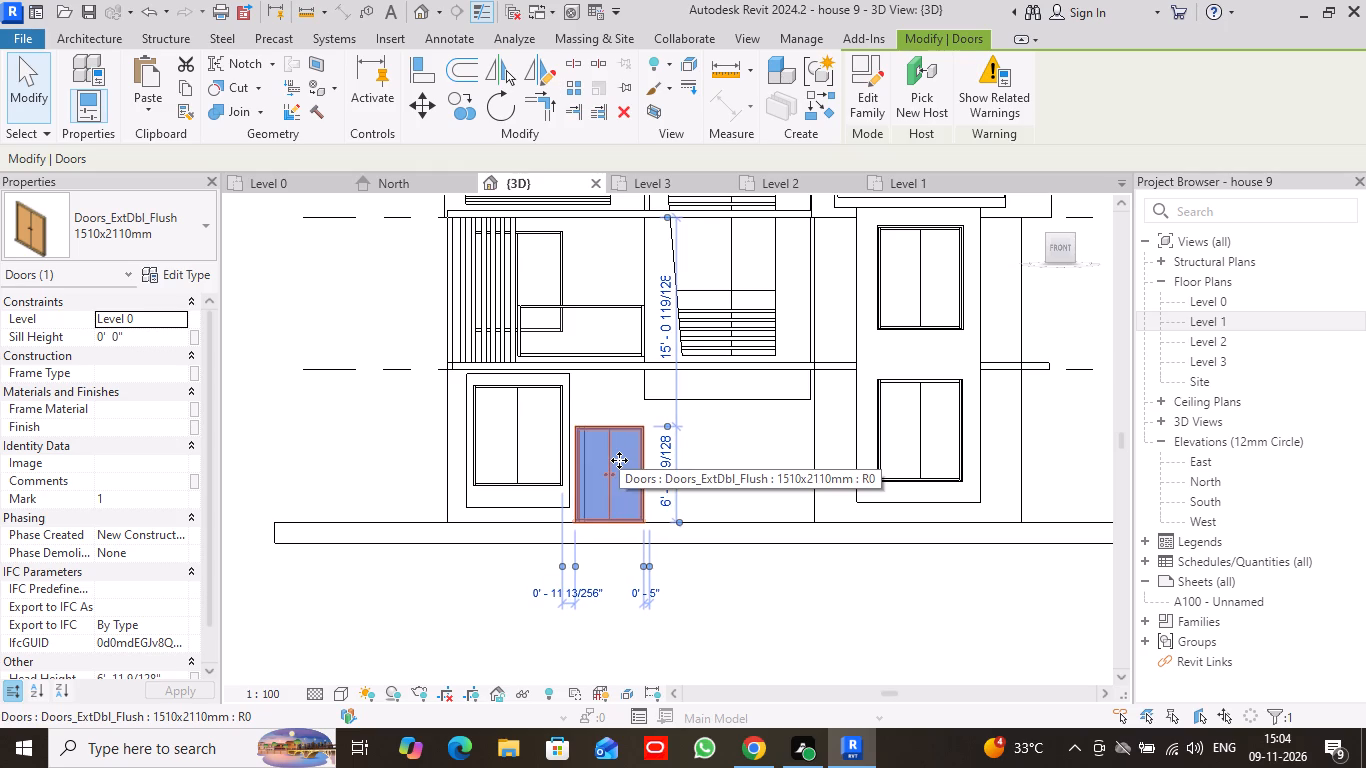
click(1053, 248)
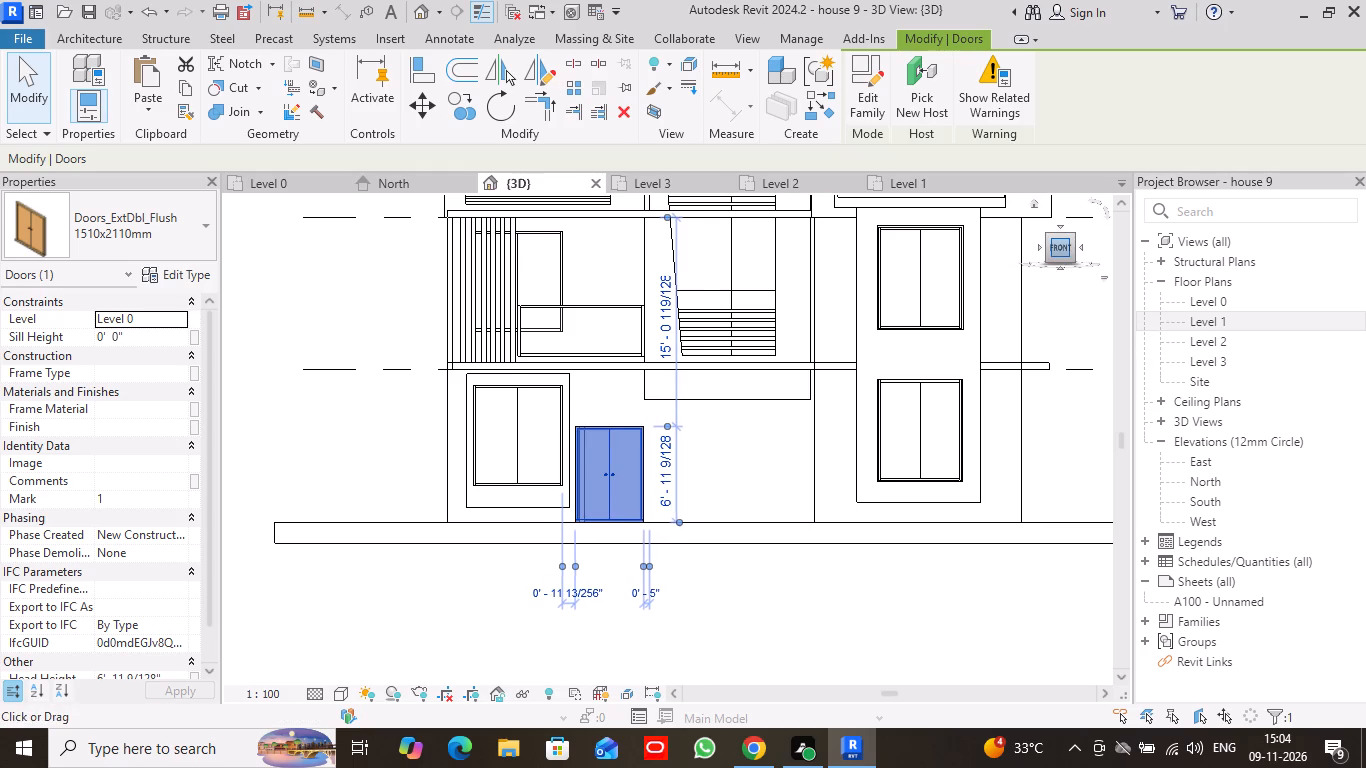
click(27, 90)
scroll(555, 414, down, 5)
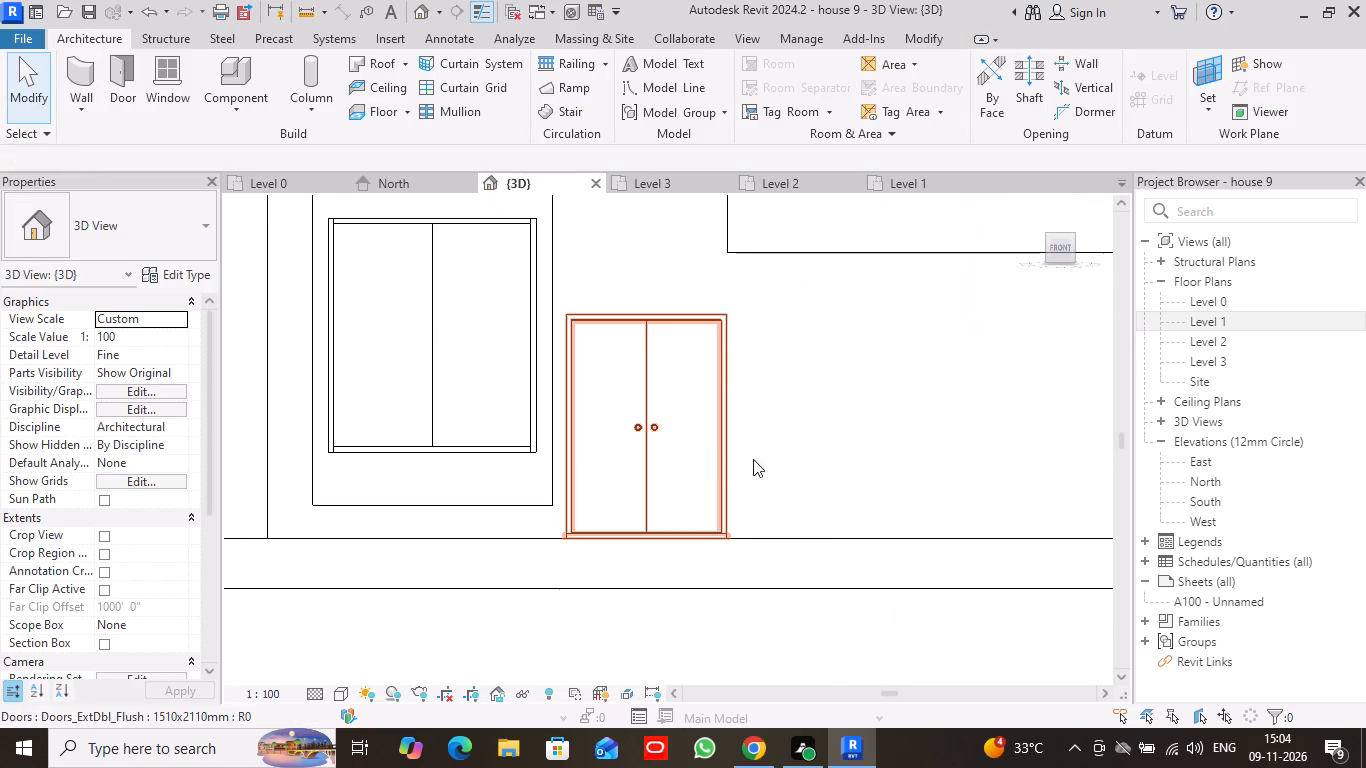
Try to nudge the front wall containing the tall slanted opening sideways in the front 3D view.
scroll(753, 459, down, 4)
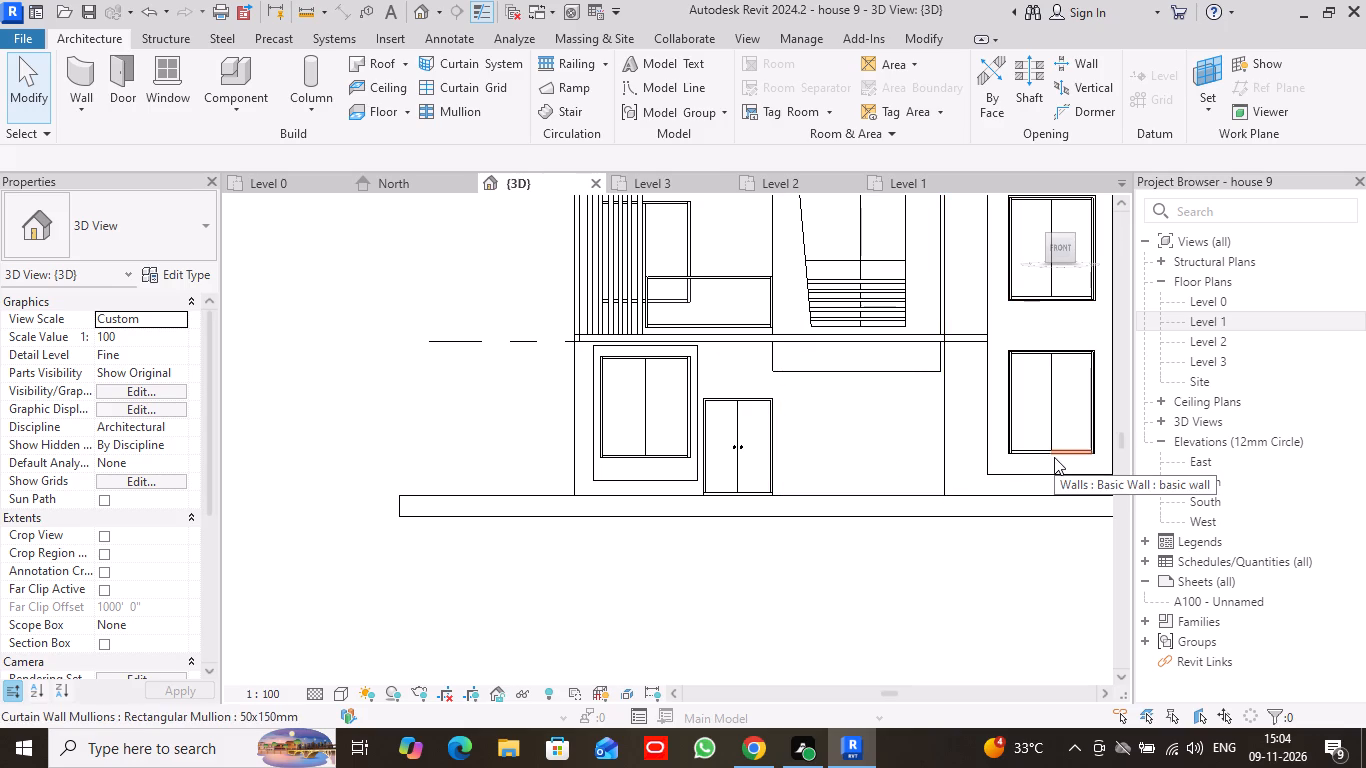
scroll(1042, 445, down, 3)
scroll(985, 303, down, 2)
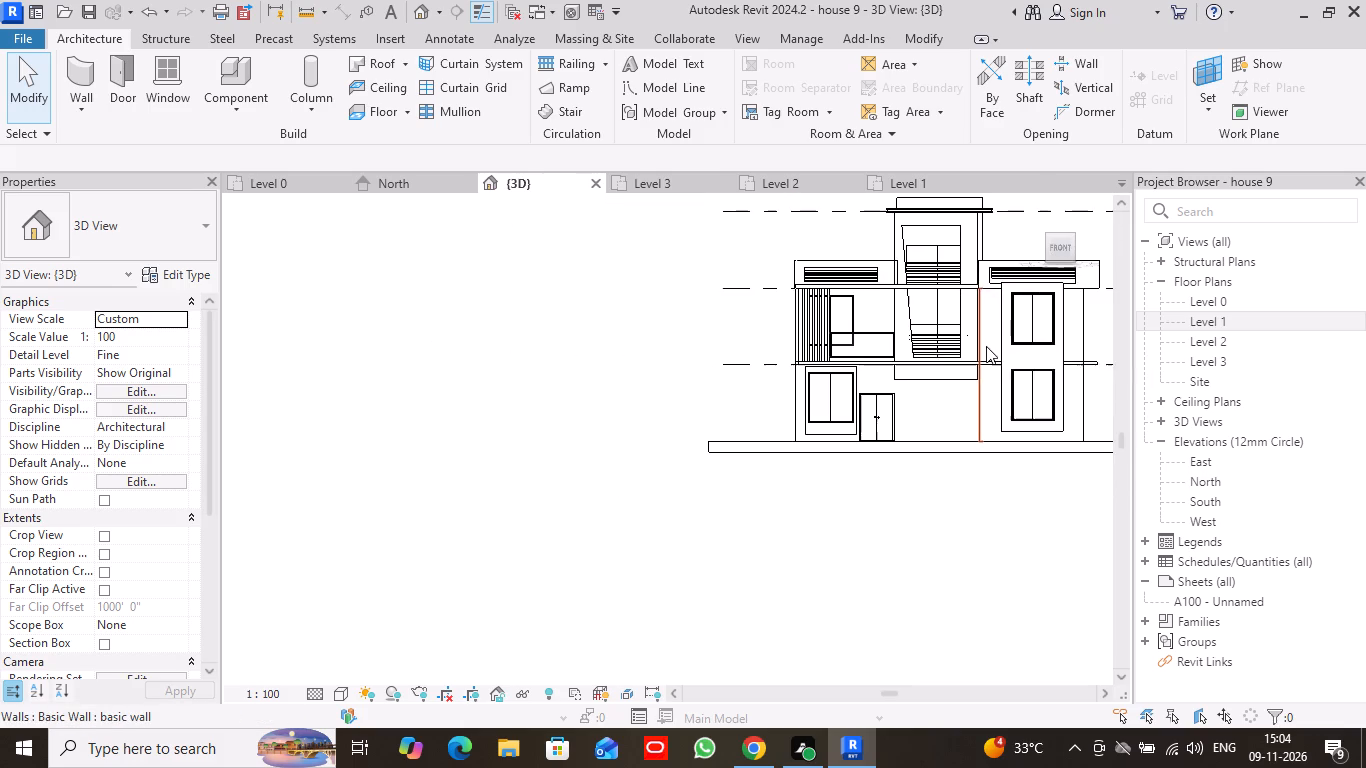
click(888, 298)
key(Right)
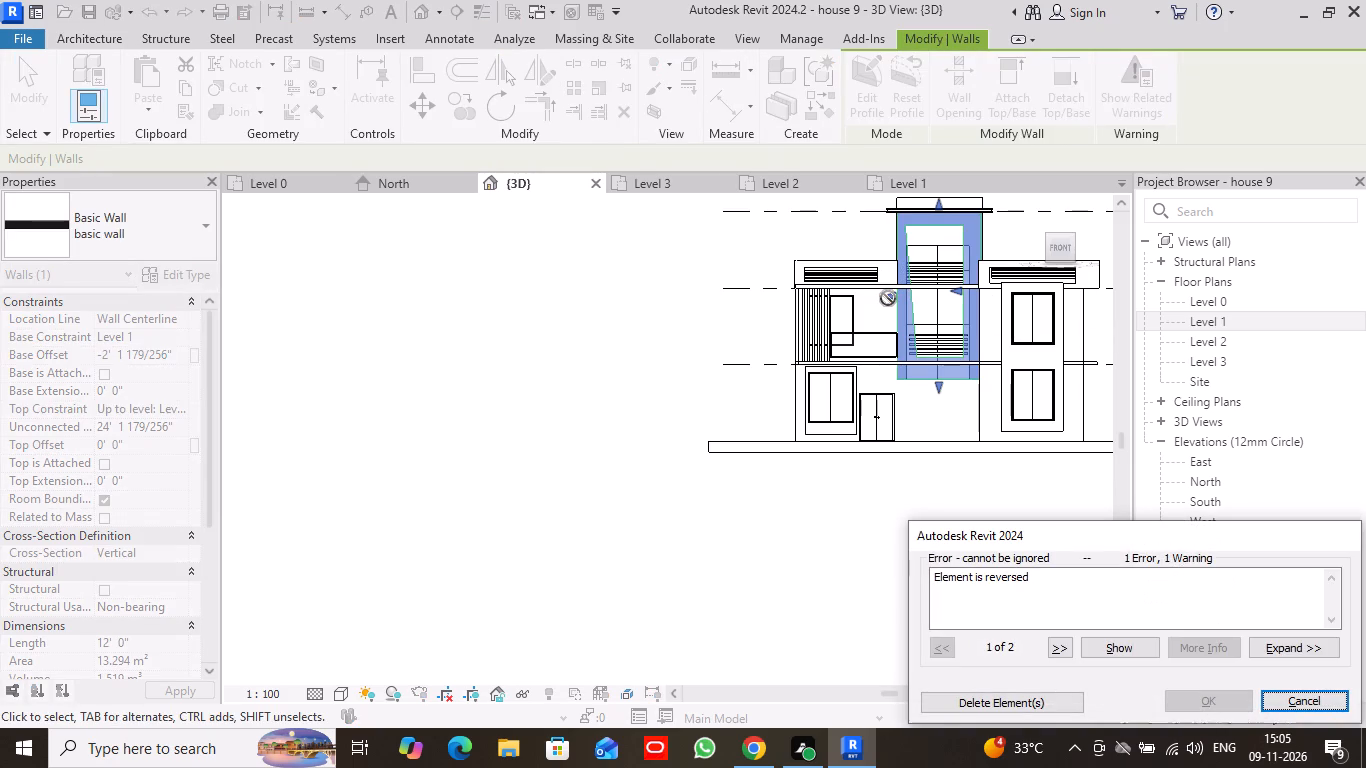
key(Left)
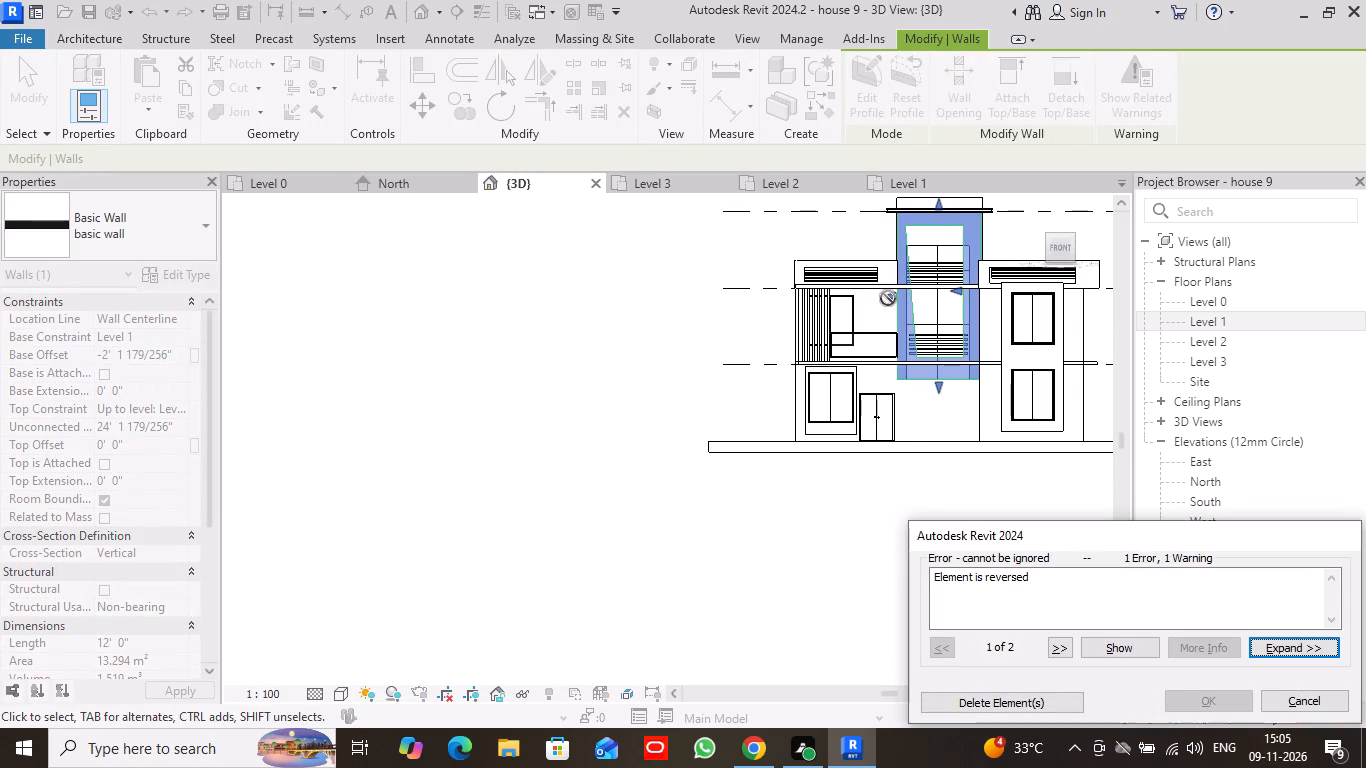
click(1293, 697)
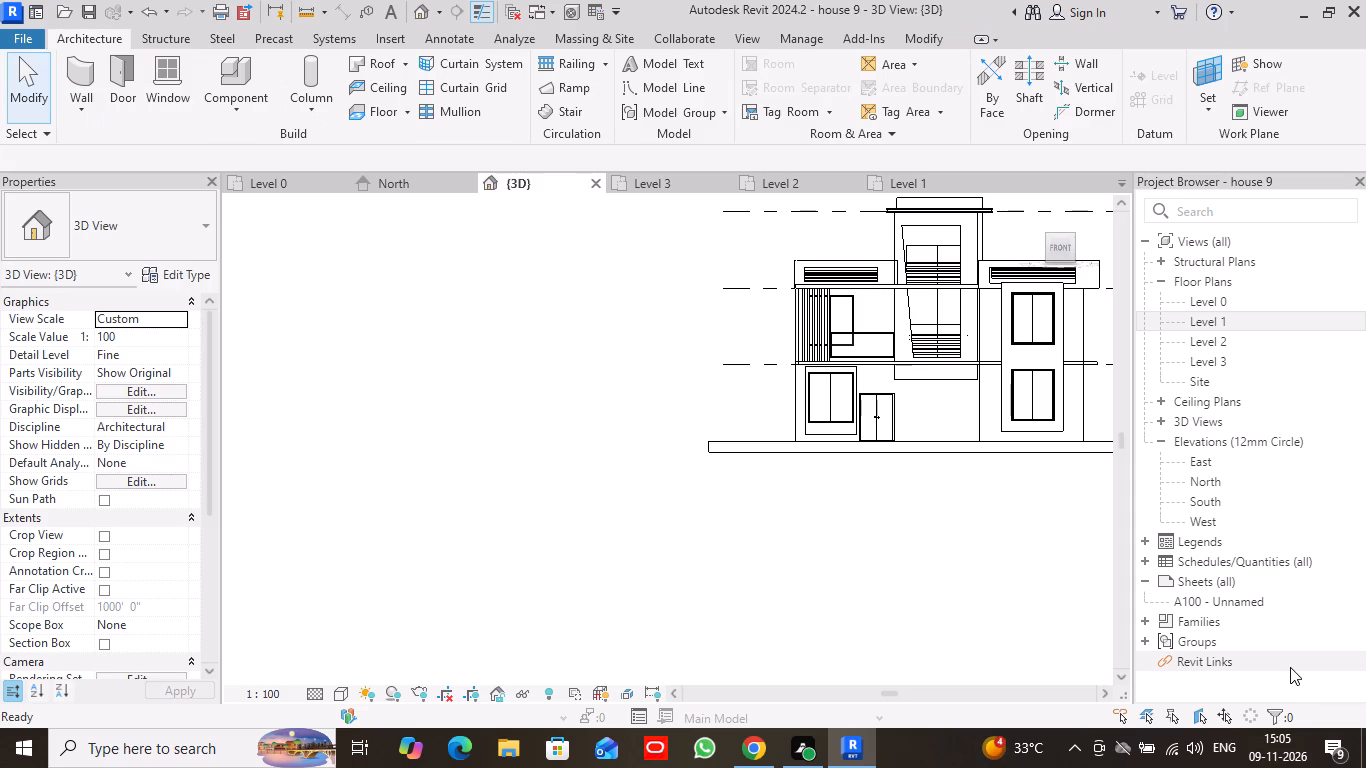
Examine the whole house in 3D from the front and from an elevated corner angle, including the slanted-opening wall and entrance door.
scroll(974, 302, up, 1)
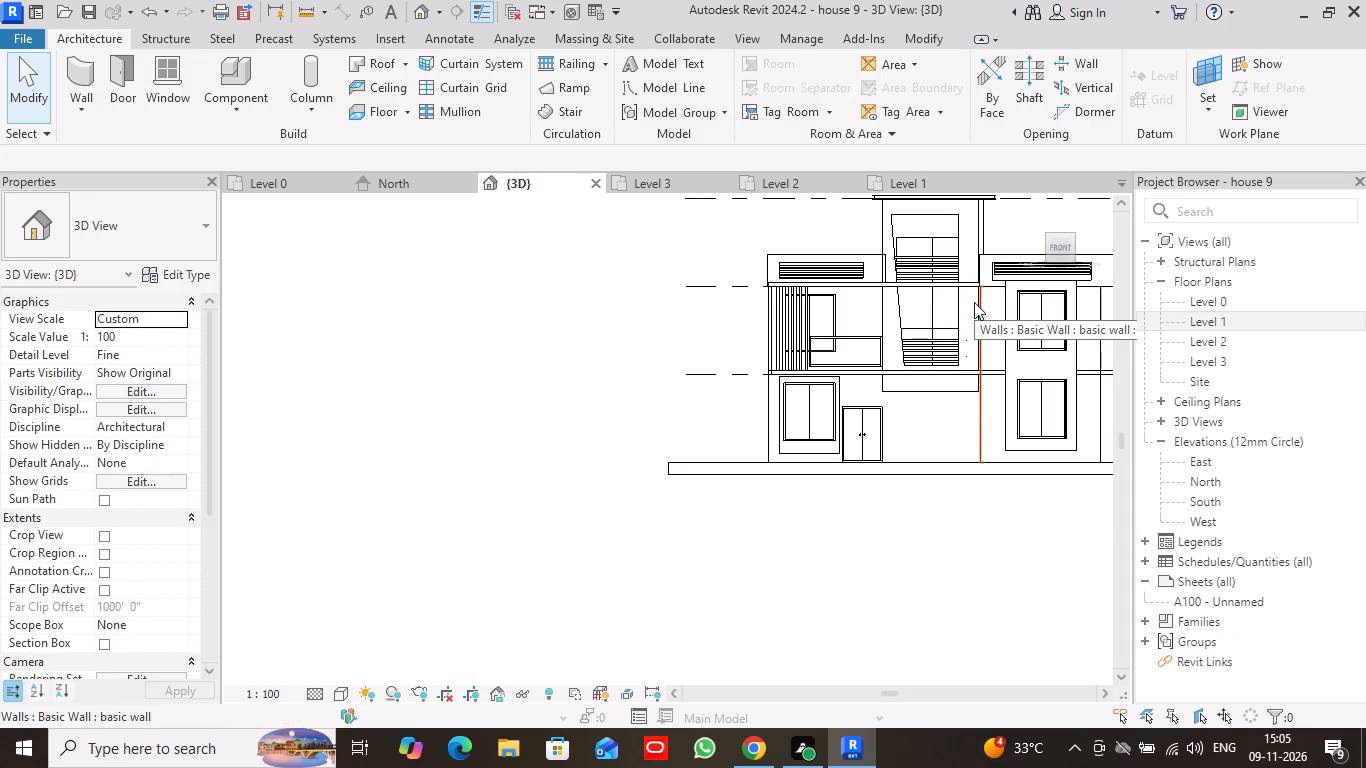
scroll(676, 412, down, 2)
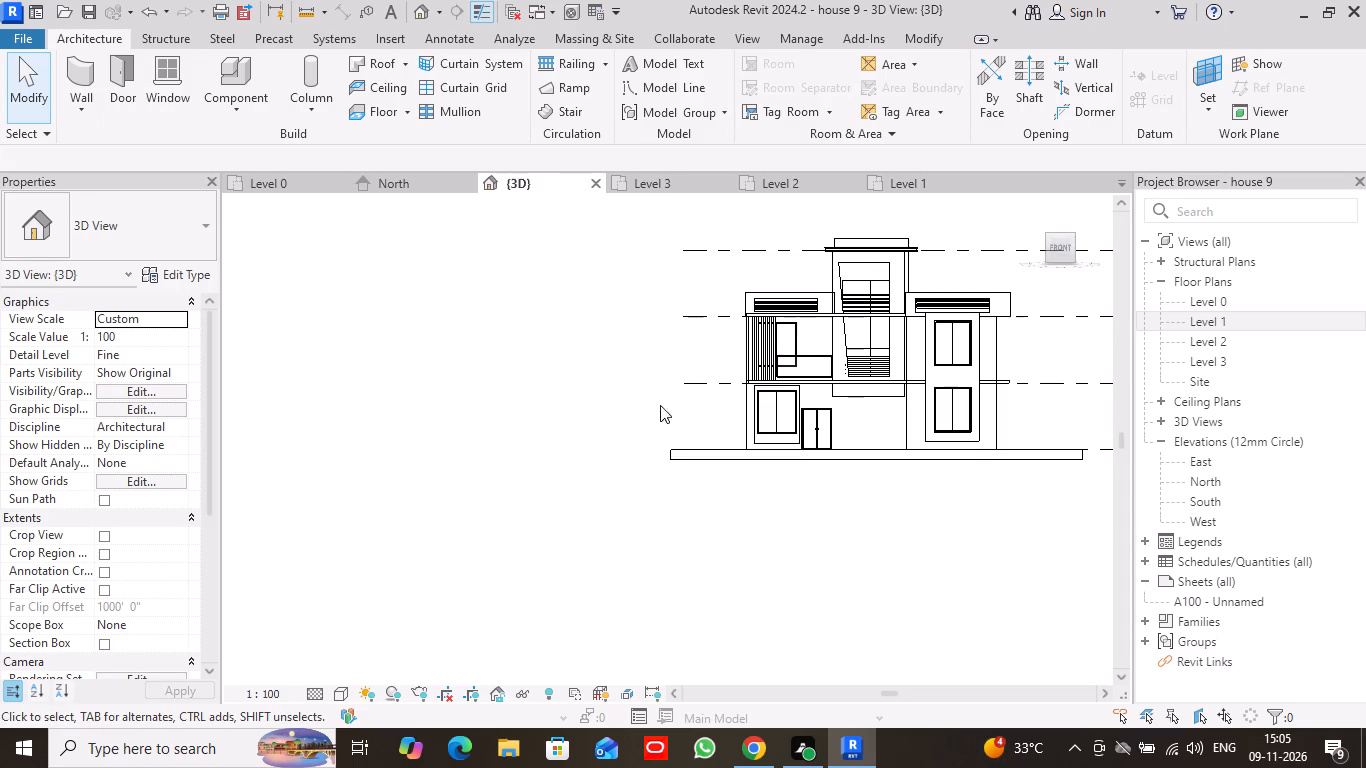
drag(1075, 235, 1056, 247)
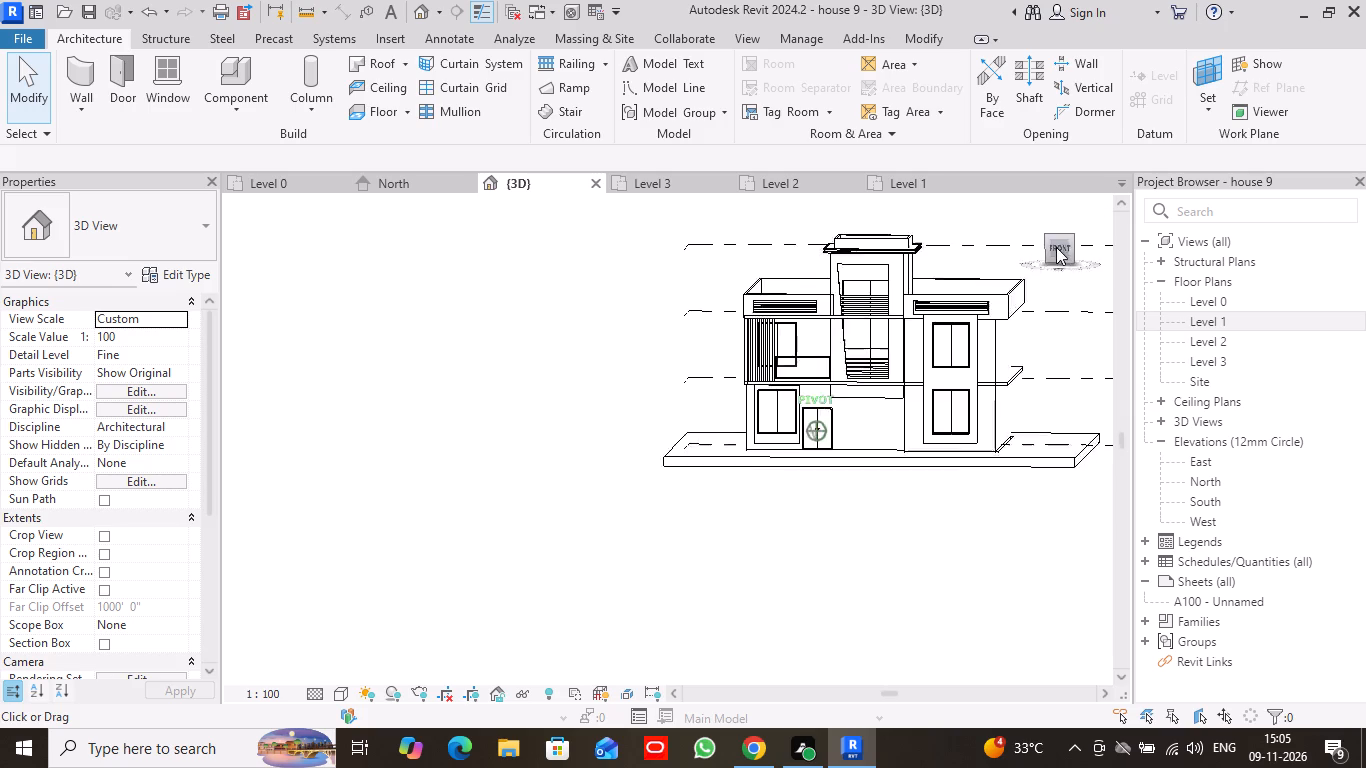
drag(1056, 247, 997, 266)
scroll(881, 425, up, 4)
middle_drag(906, 321, 715, 488)
scroll(724, 408, down, 1)
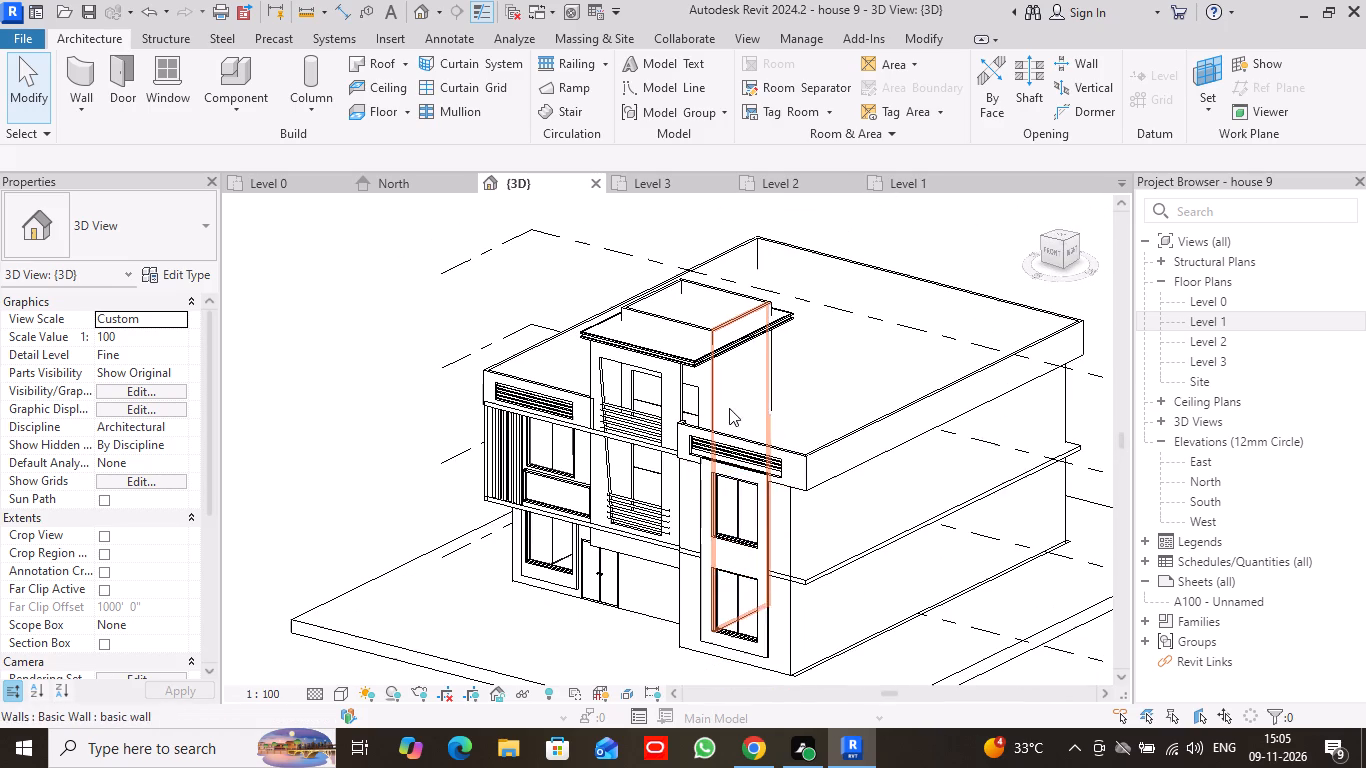
middle_drag(788, 425, 790, 342)
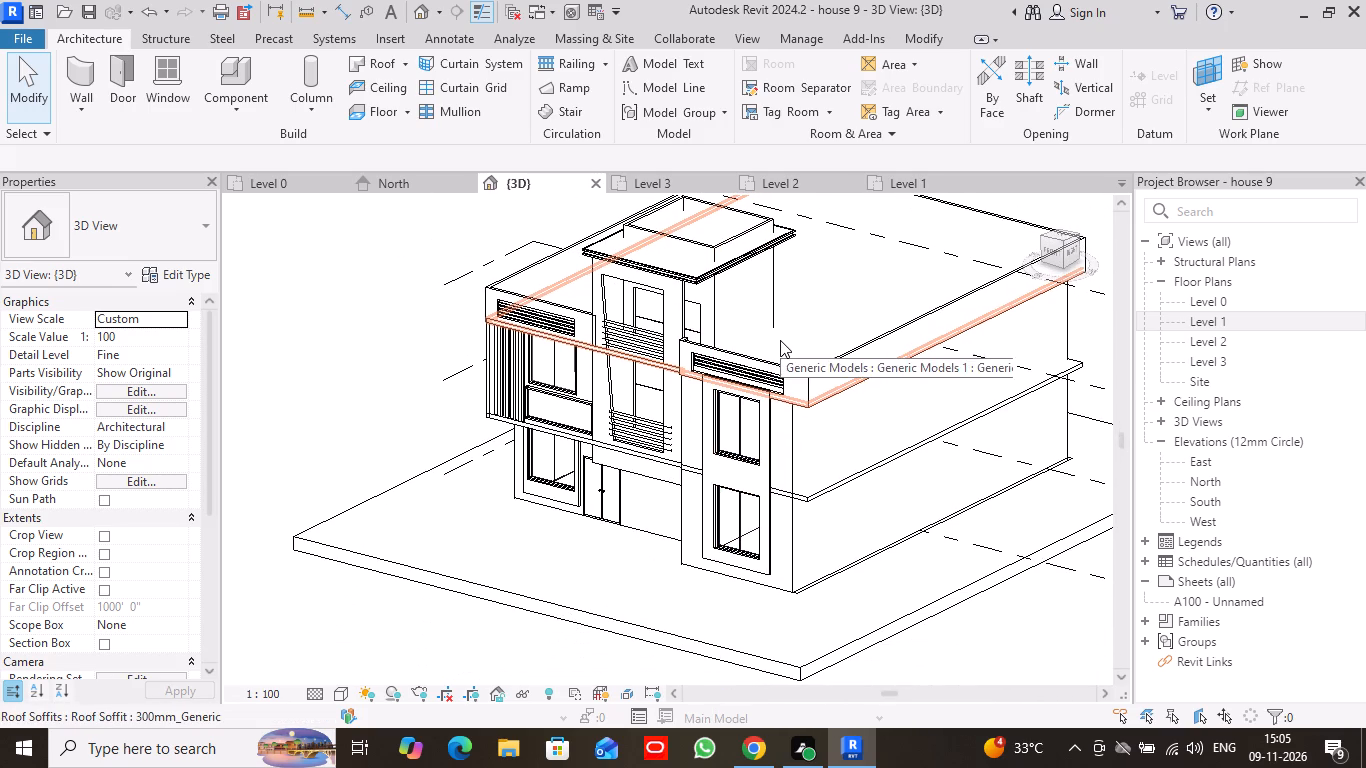